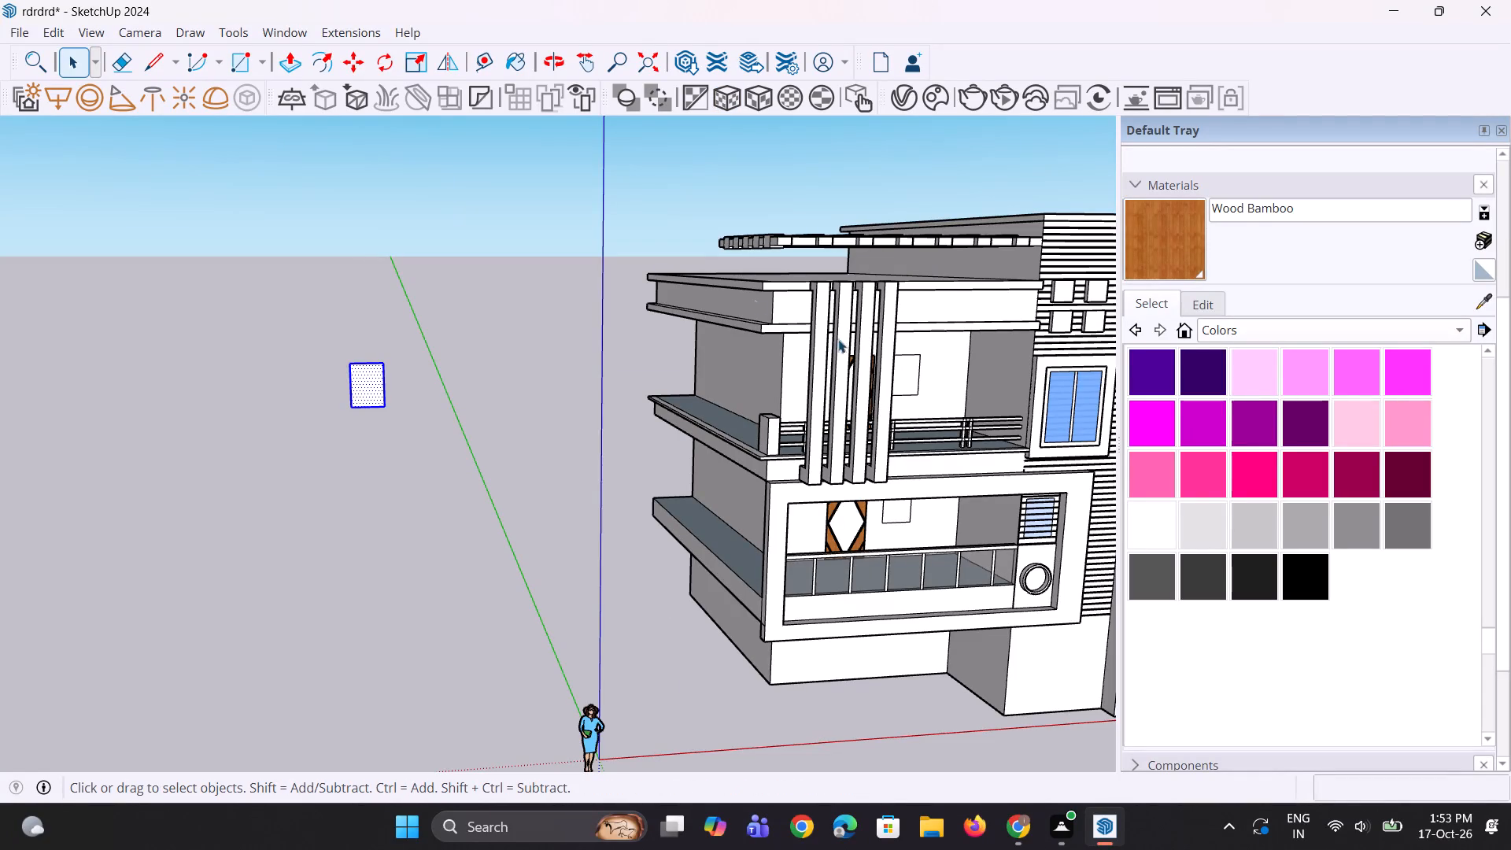
Push/pull the freestanding window rectangle beside the building to a thickness of 3".
scroll(865, 516, down, 8)
scroll(709, 474, up, 2)
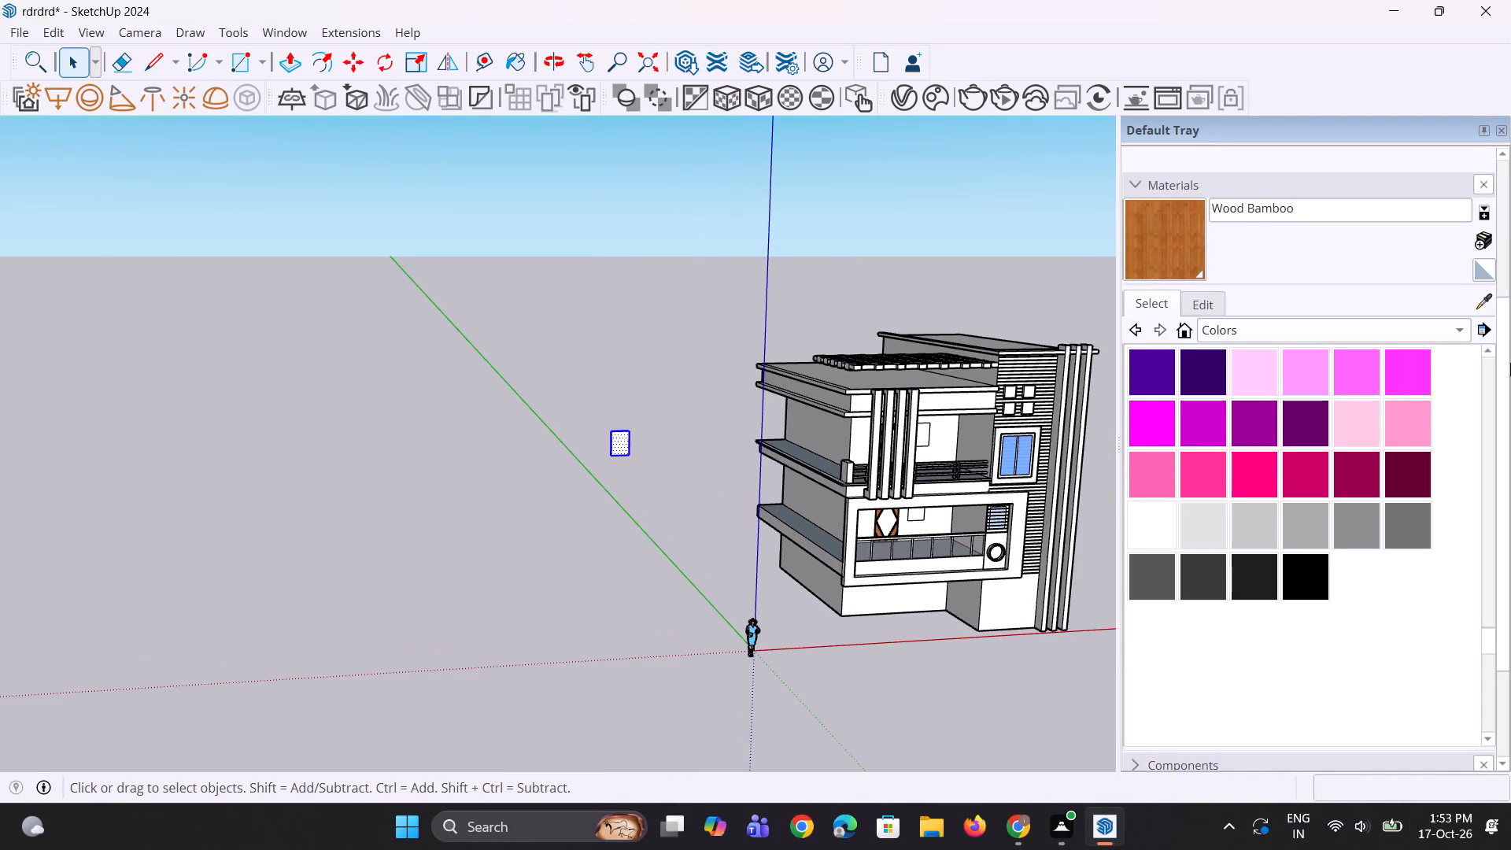
scroll(641, 411, up, 9)
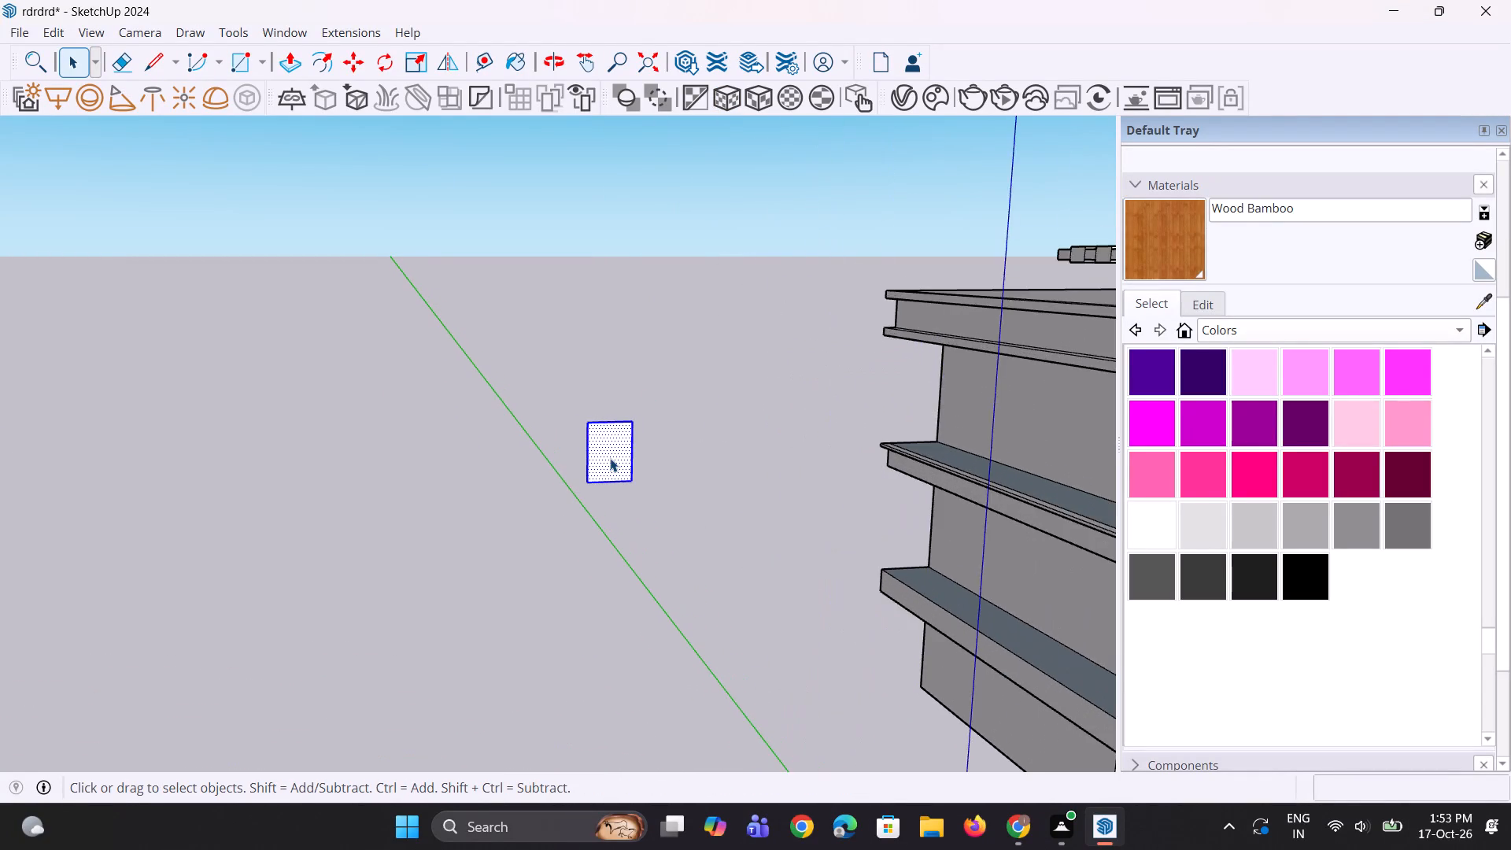
scroll(610, 458, up, 4)
middle_drag(614, 445, 742, 479)
key(p)
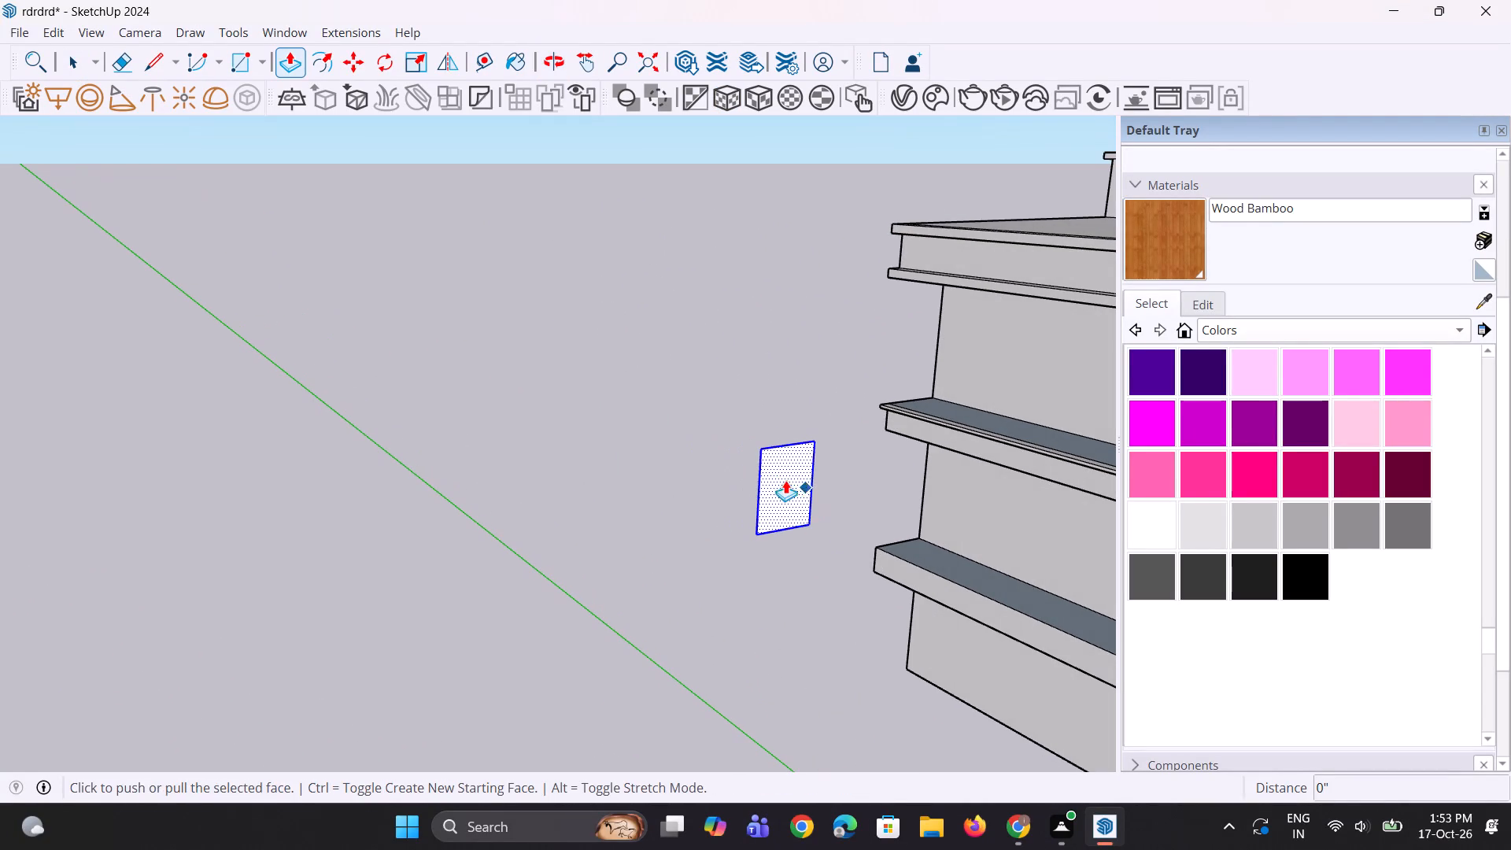
click(781, 480)
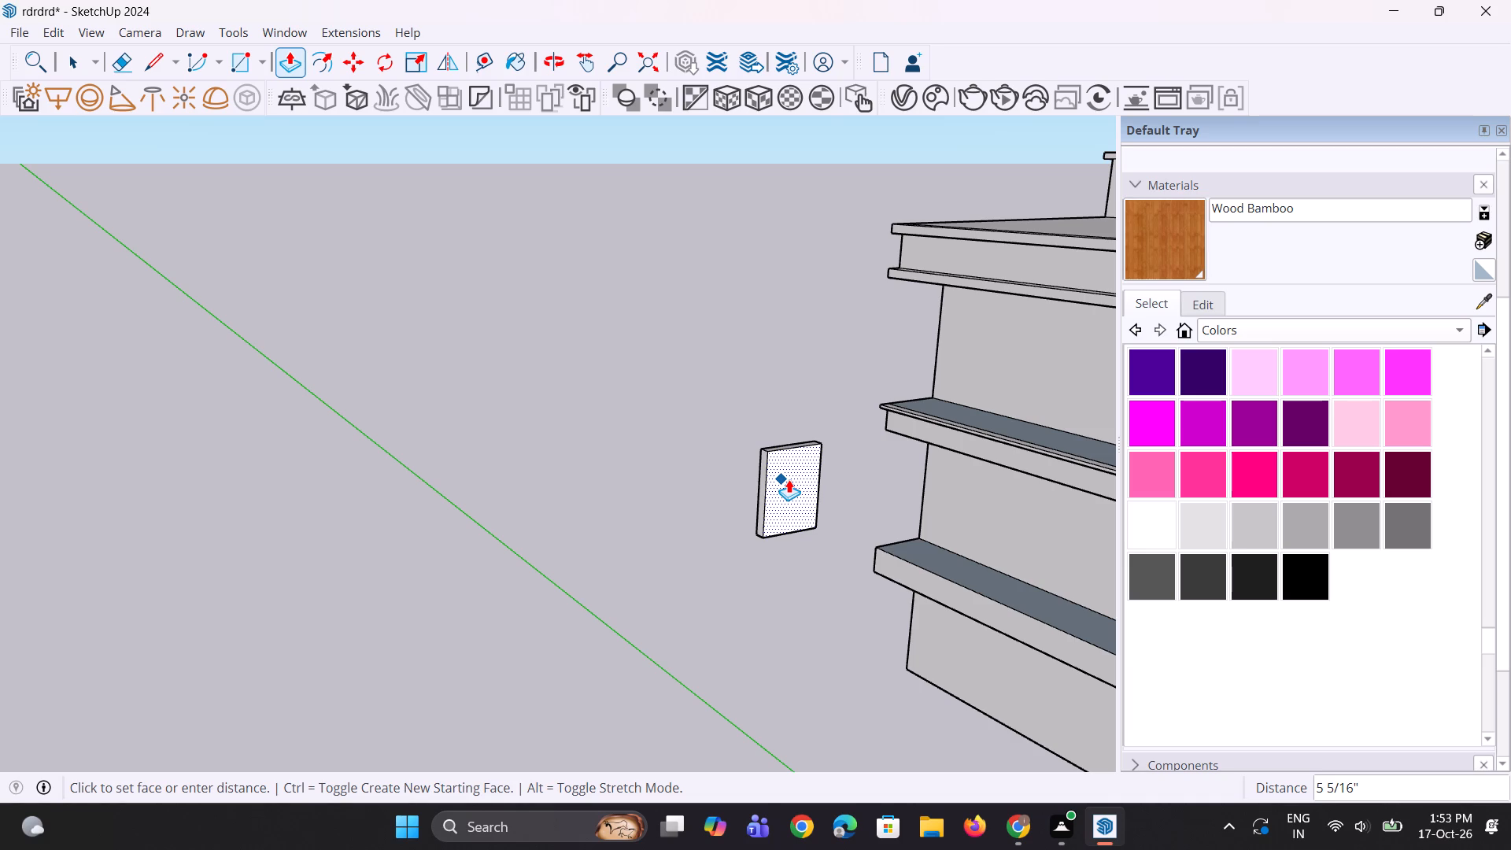
text(3")
key(Return)
middle_drag(769, 538, 692, 485)
key(space)
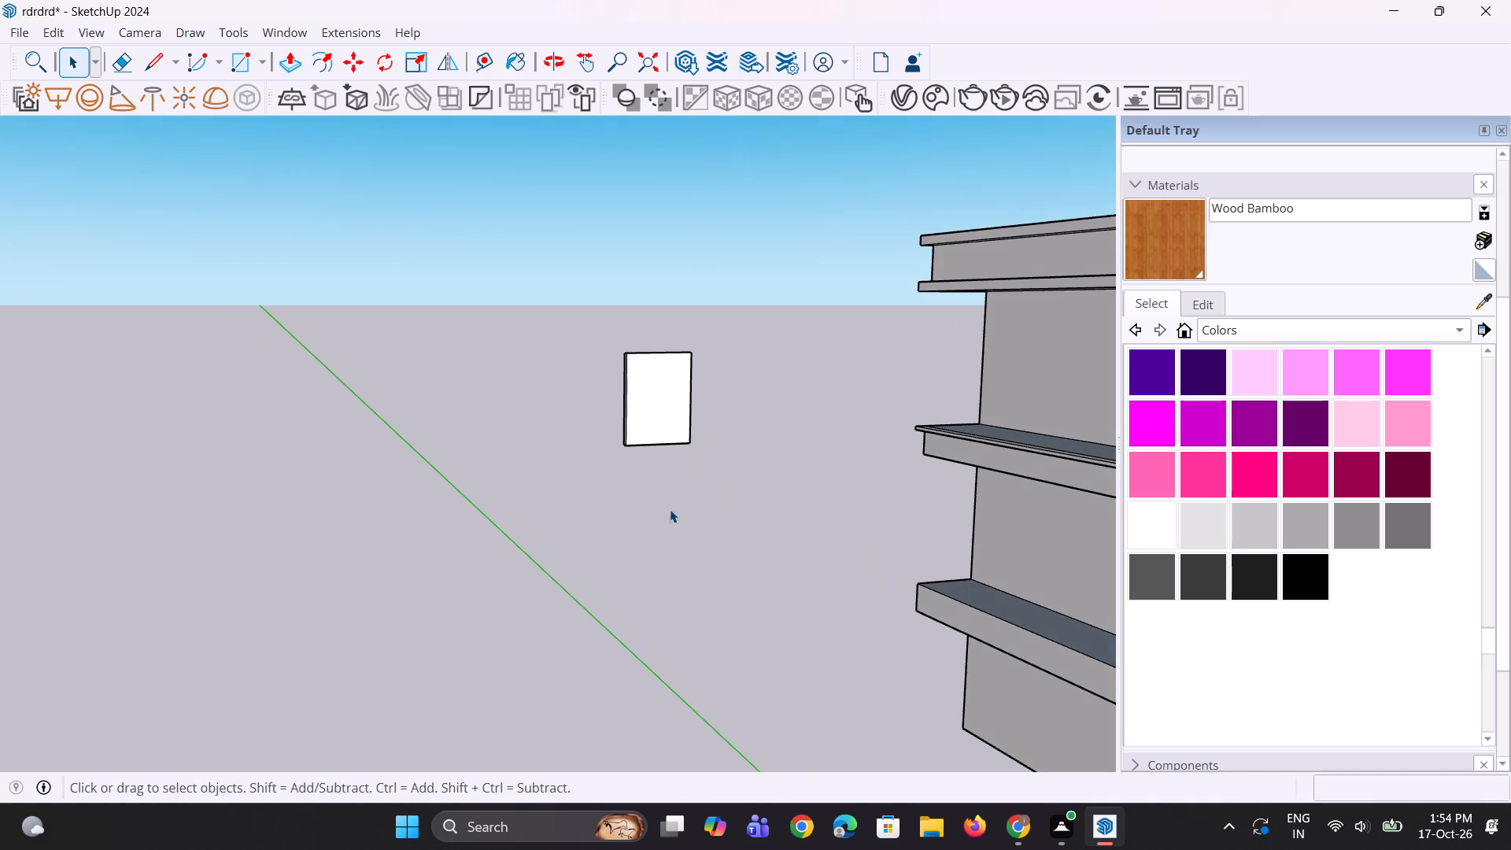
key(space)
click(663, 523)
Offset the window panel's front face outline inward by about 3" to form the frame border.
key(space)
click(648, 423)
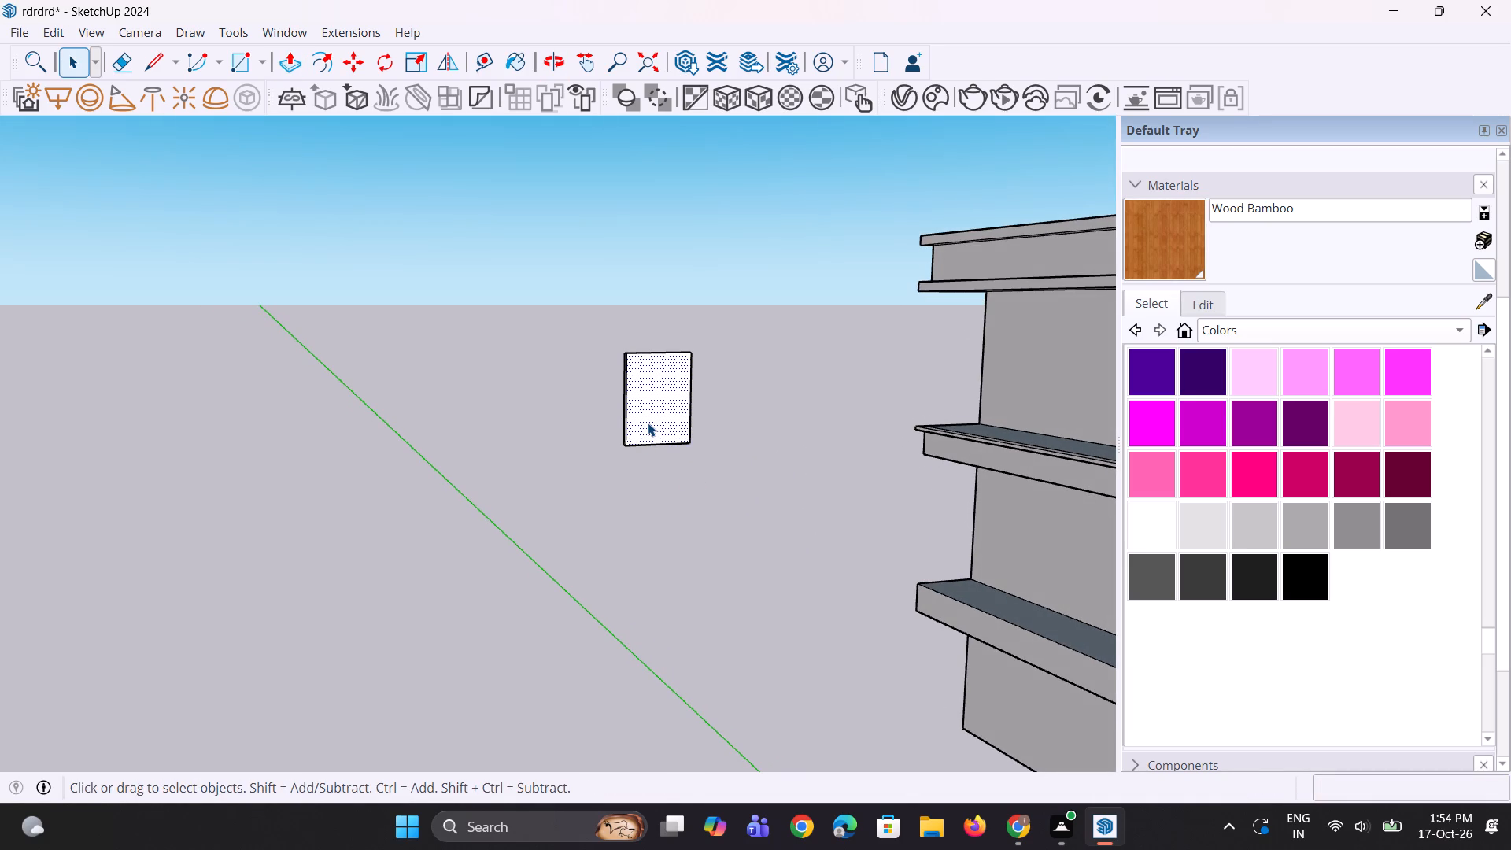
scroll(615, 344, up, 1)
key(f)
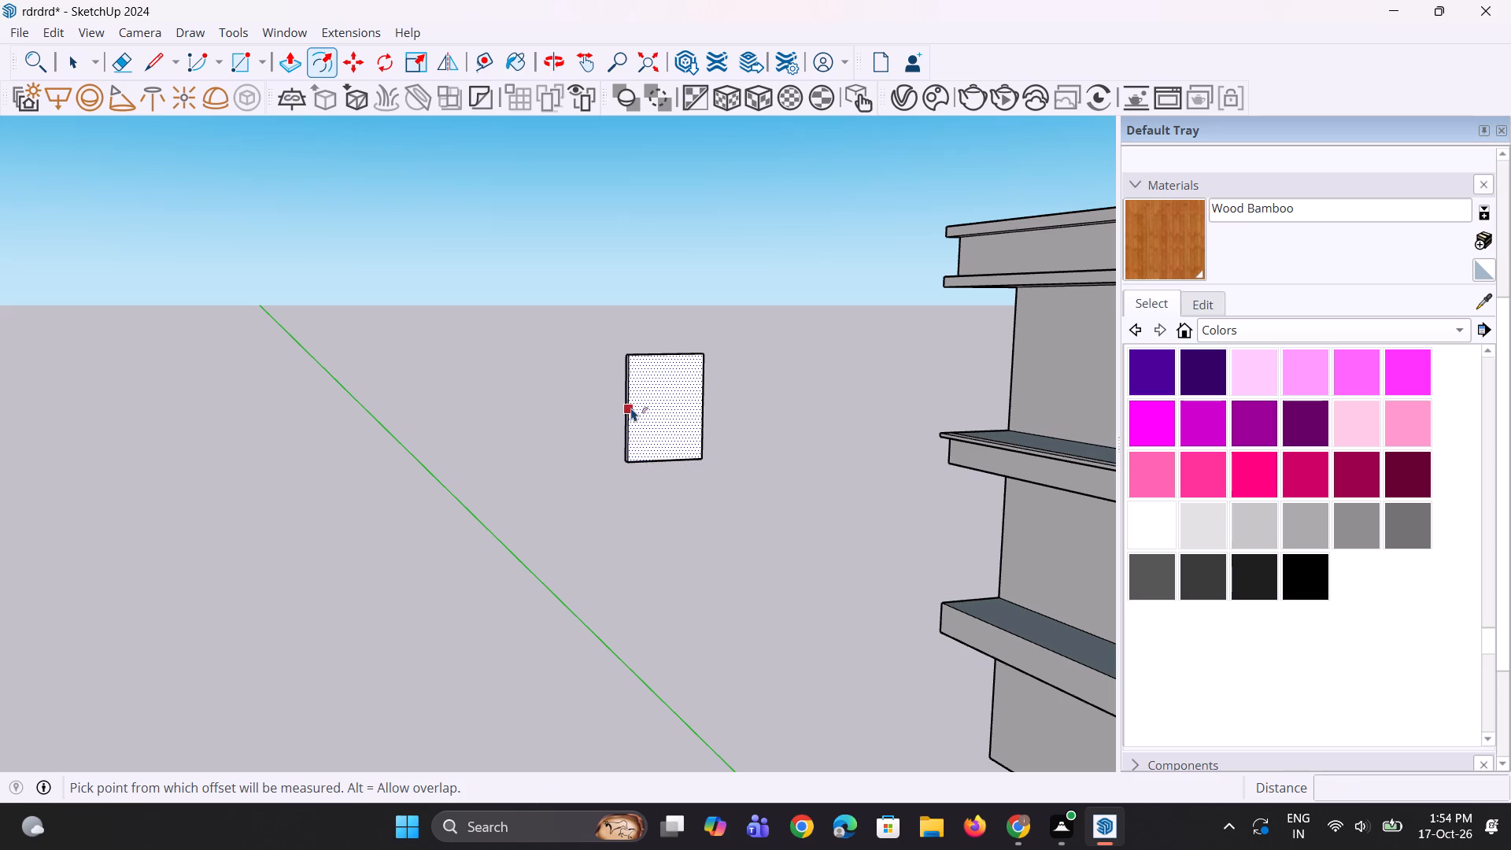
click(631, 407)
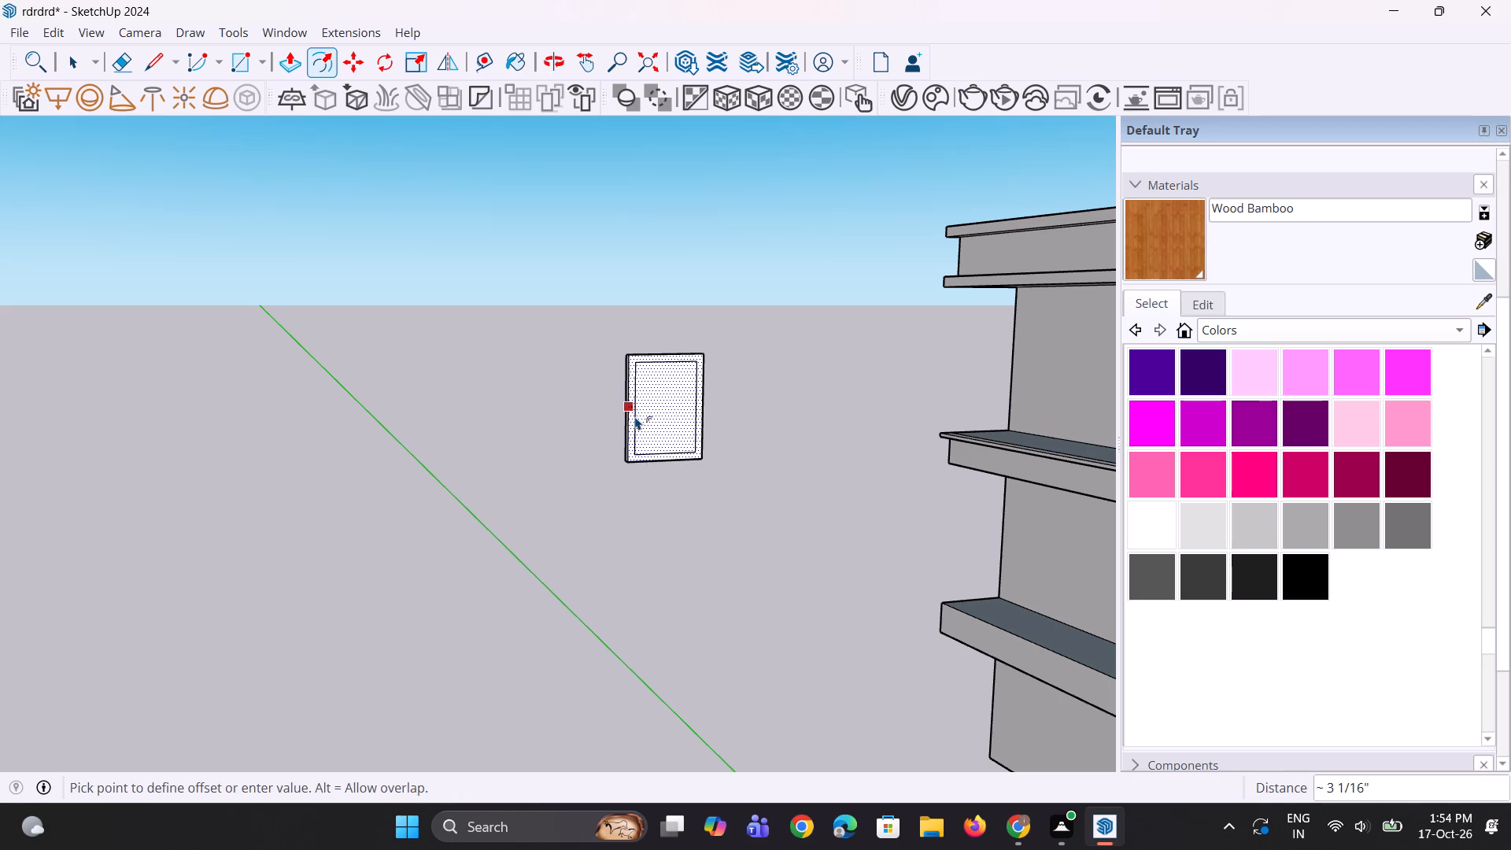
click(635, 416)
middle_drag(671, 512, 600, 488)
key(space)
key(space)
click(626, 478)
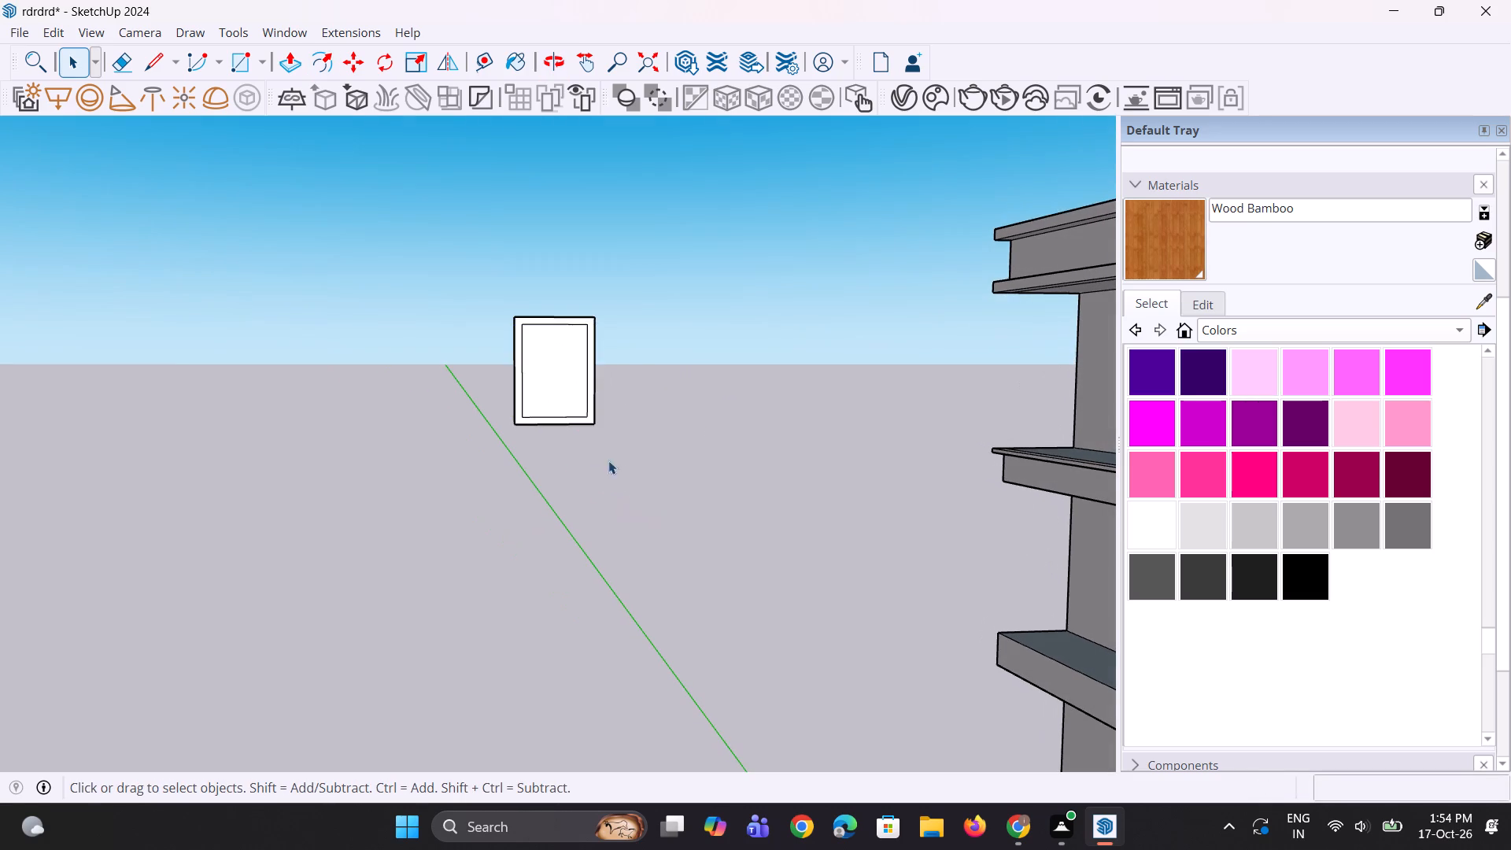
Copy the inner outline's left vertical edge to its right edge and divide the spacing by 2 to create a centre line.
scroll(550, 405, up, 4)
click(513, 374)
scroll(510, 460, up, 1)
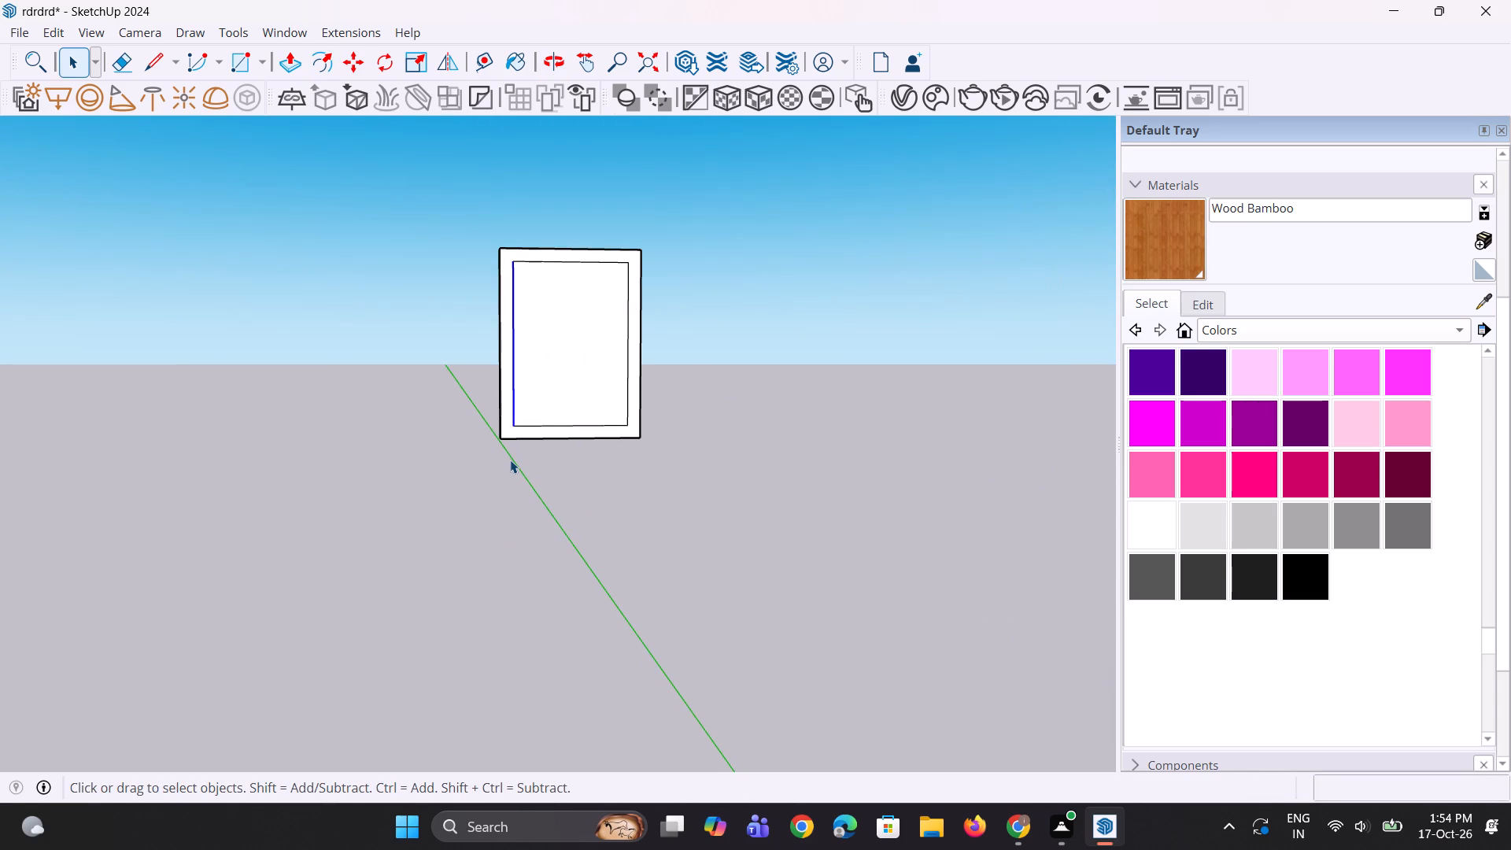
key(m)
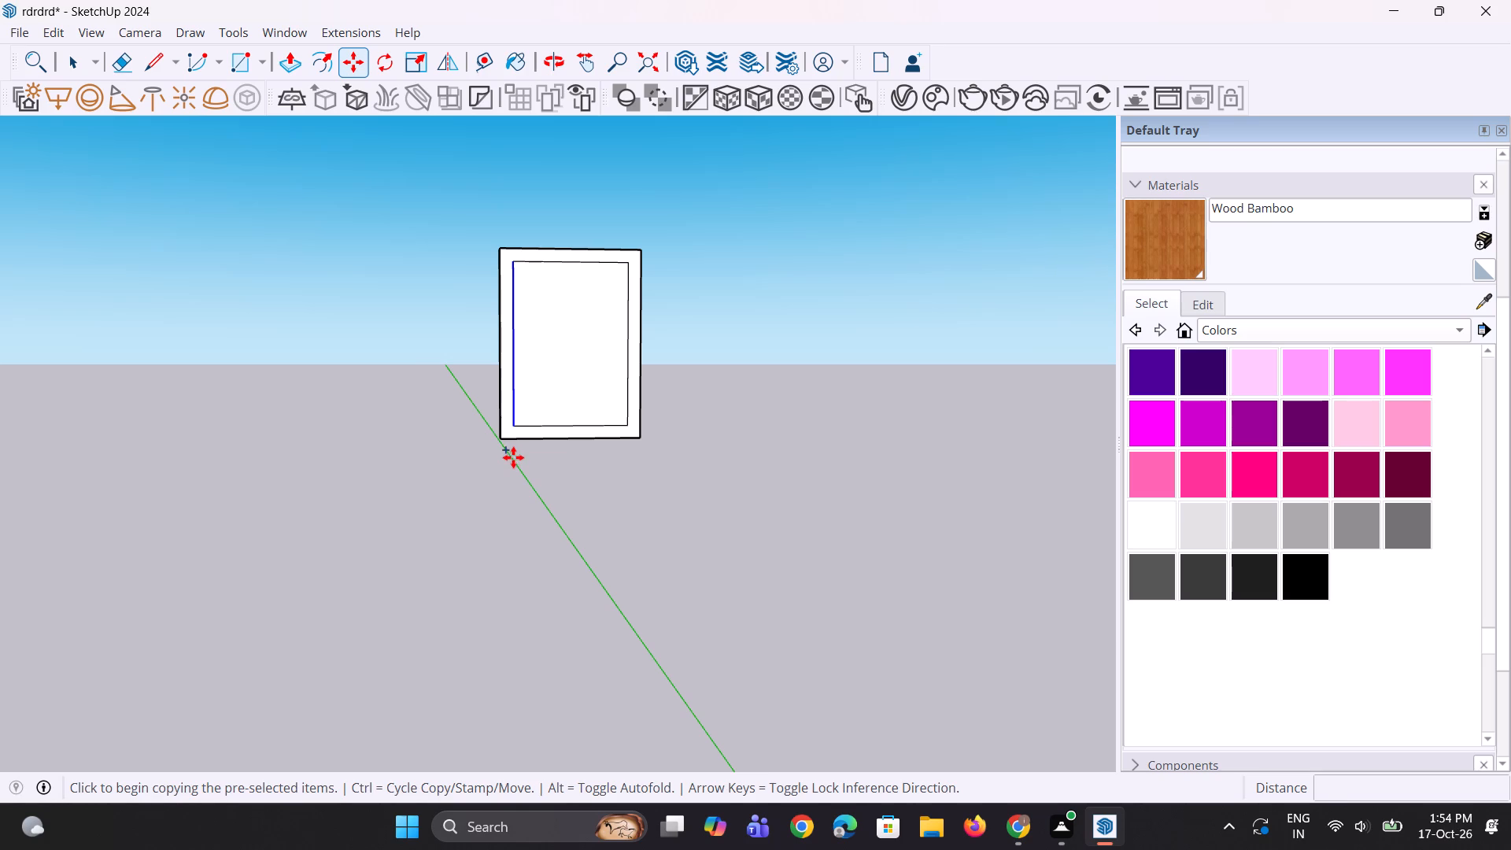
click(515, 427)
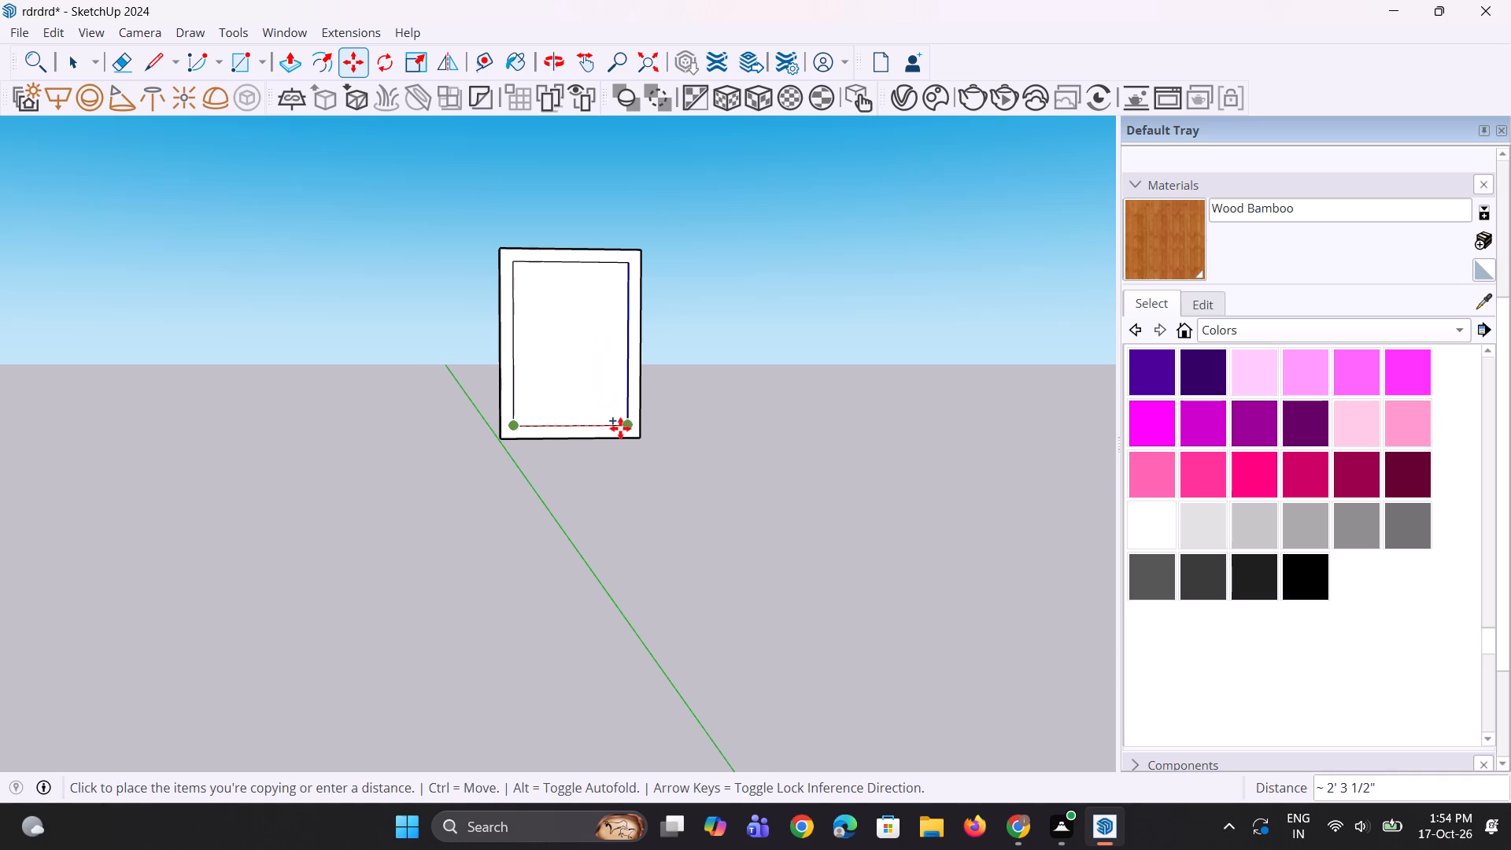
click(620, 428)
key(slash)
key(2)
key(Return)
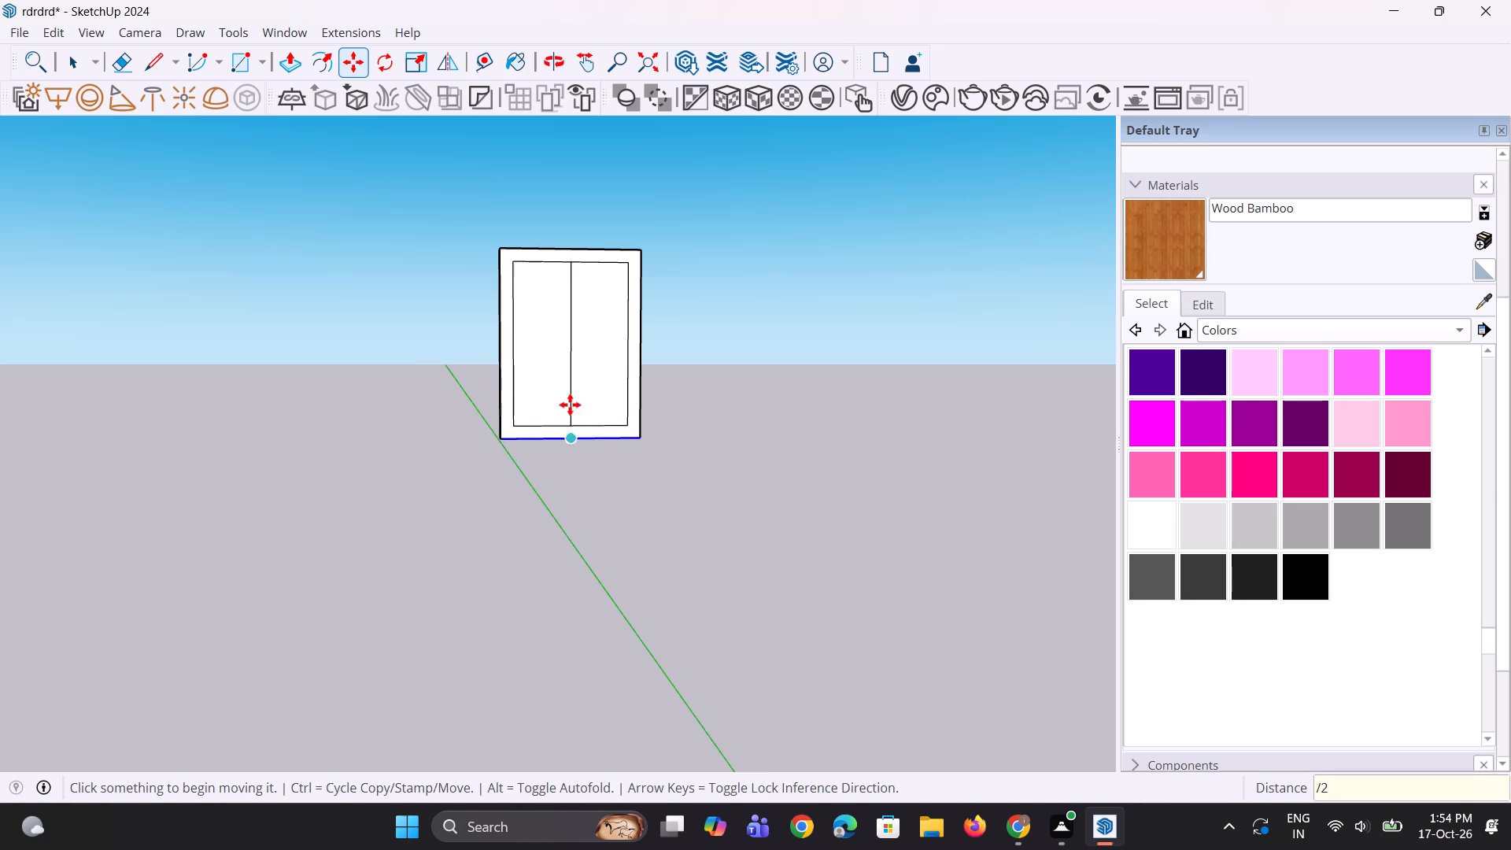
Copy the vertical centre line 1" to its right within the inner panel.
scroll(571, 408, up, 1)
key(space)
click(571, 397)
scroll(566, 428, up, 1)
key(m)
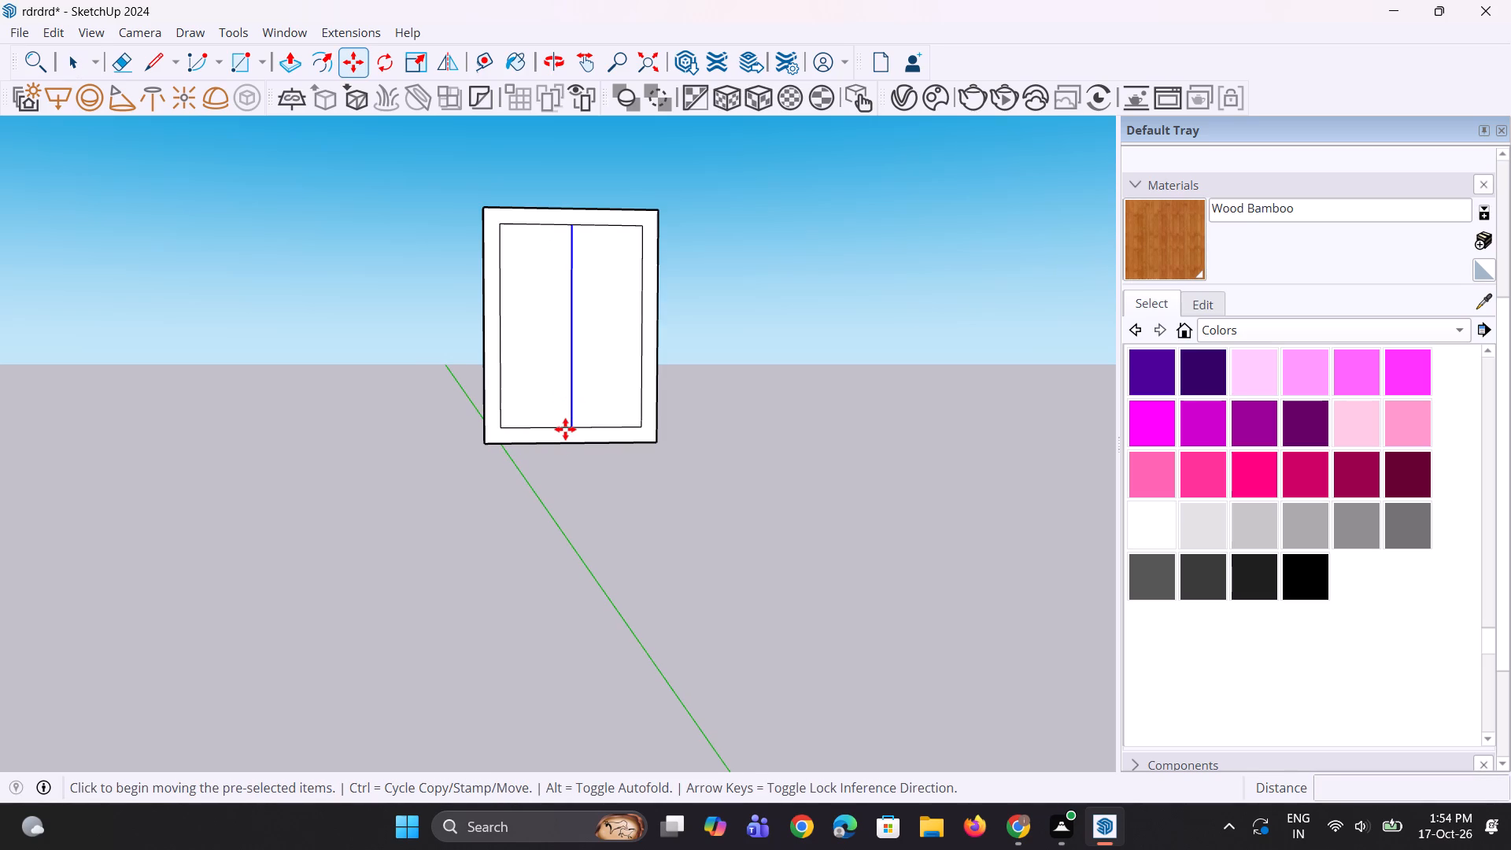
click(572, 427)
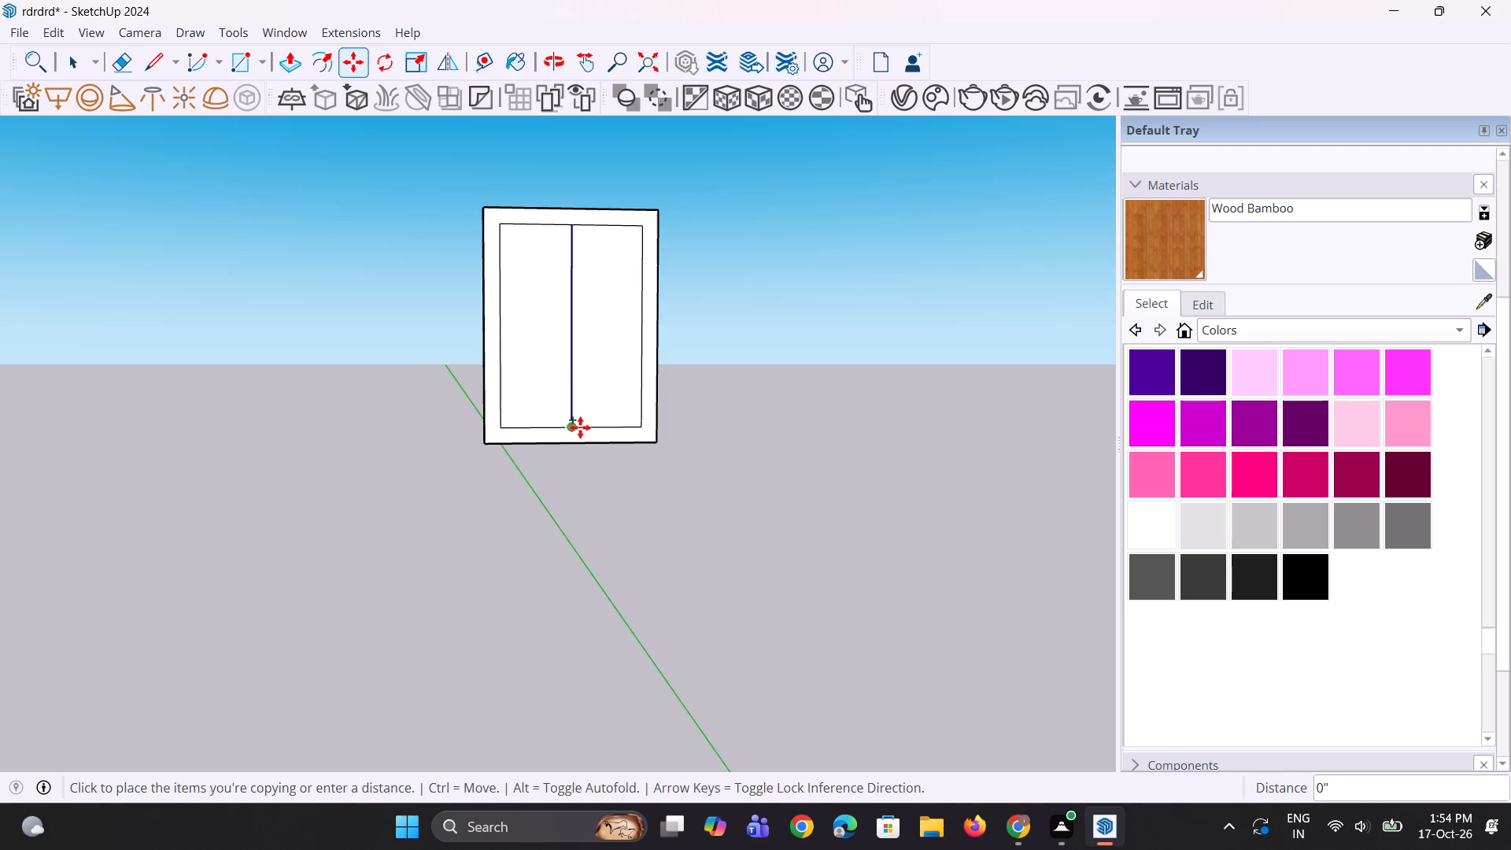
text(1")
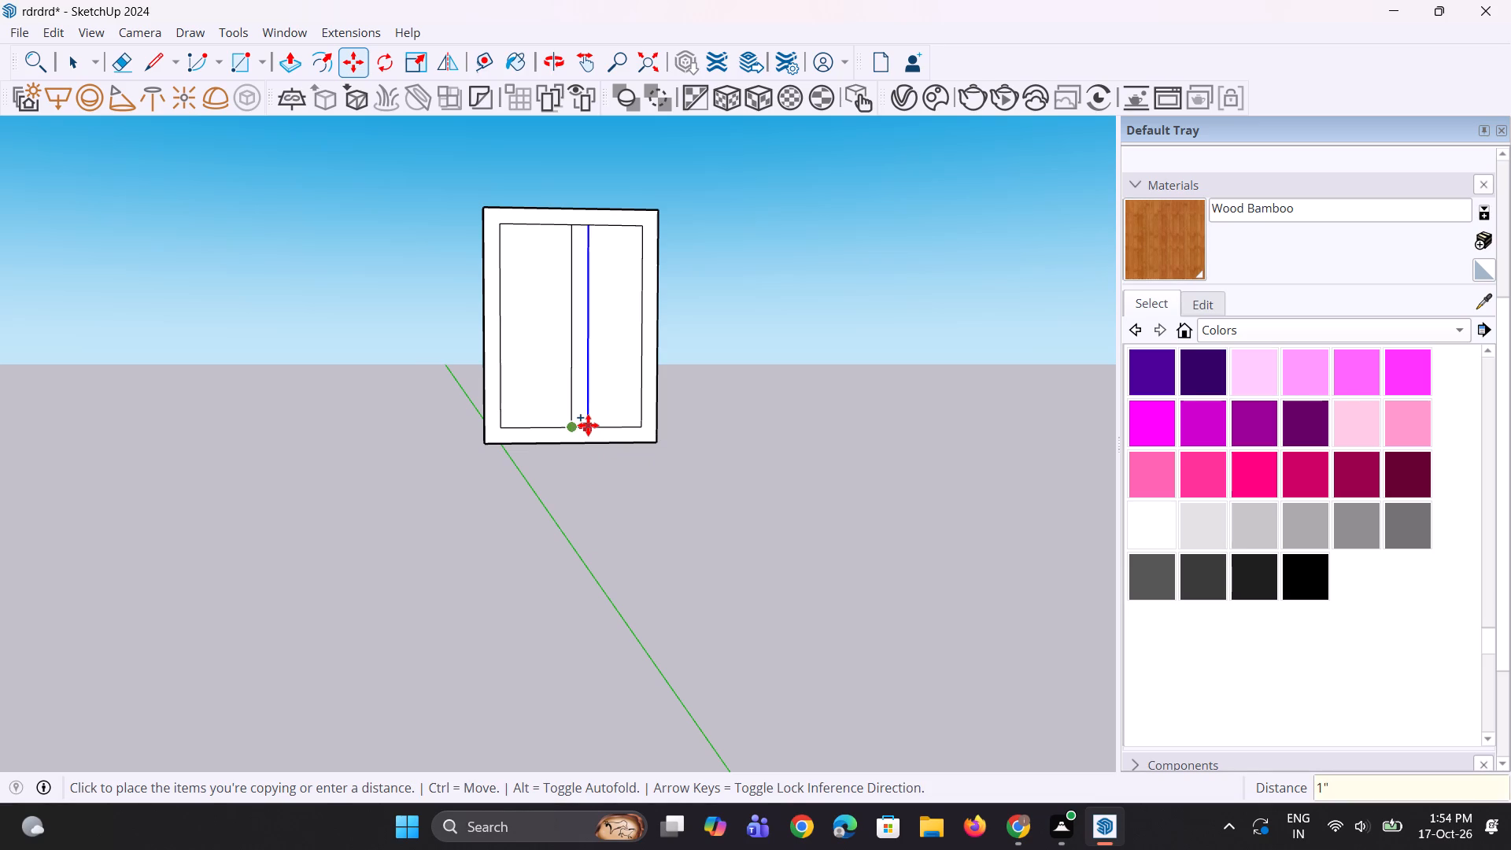
key(Return)
scroll(571, 416, up, 2)
Copy the vertical centre line 1" to its left within the inner panel.
key(space)
key(space)
click(569, 404)
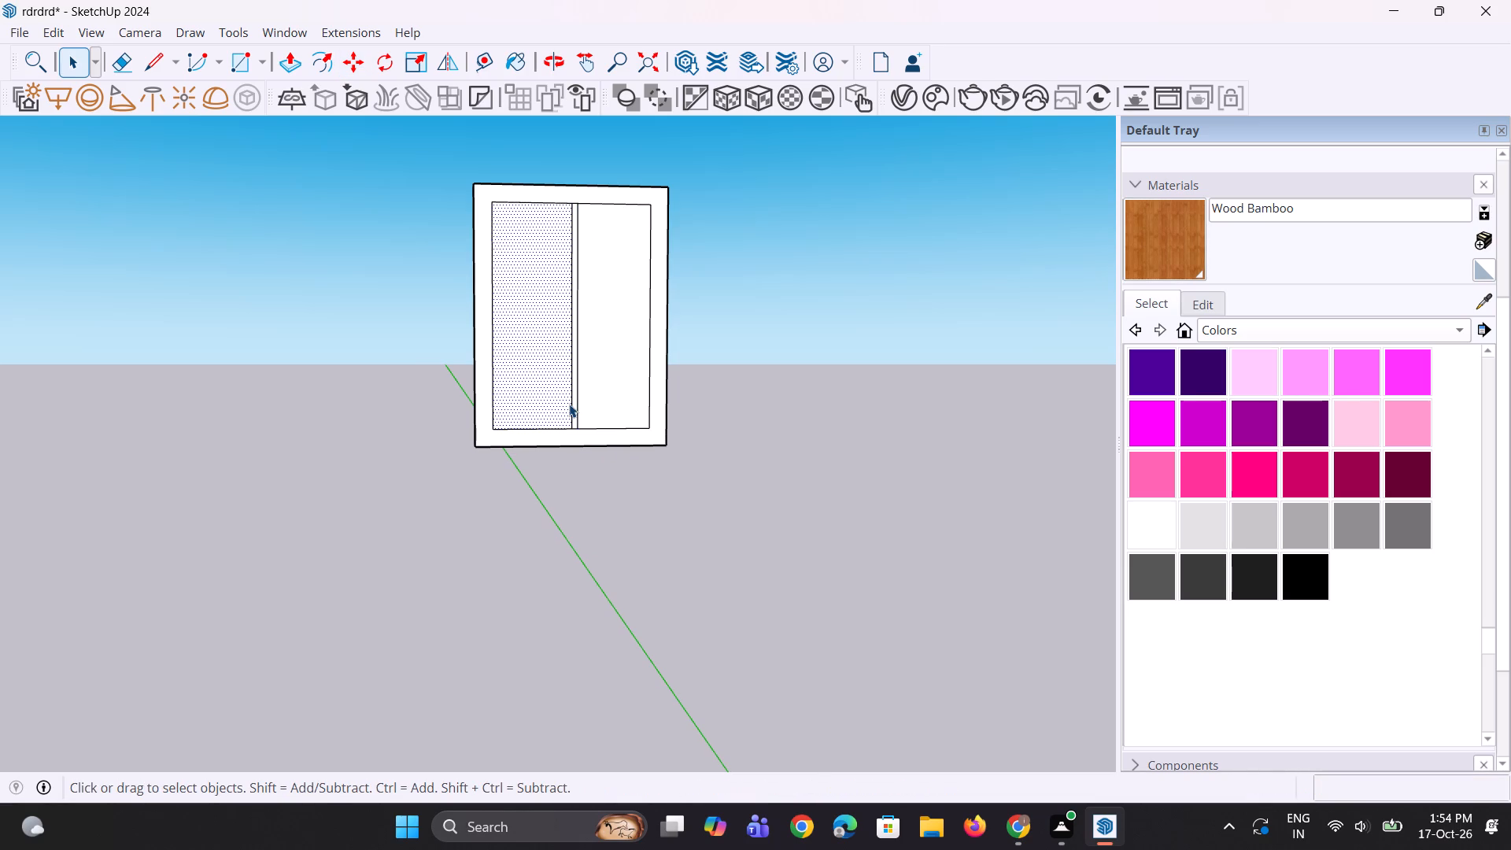
click(572, 404)
scroll(569, 423, up, 1)
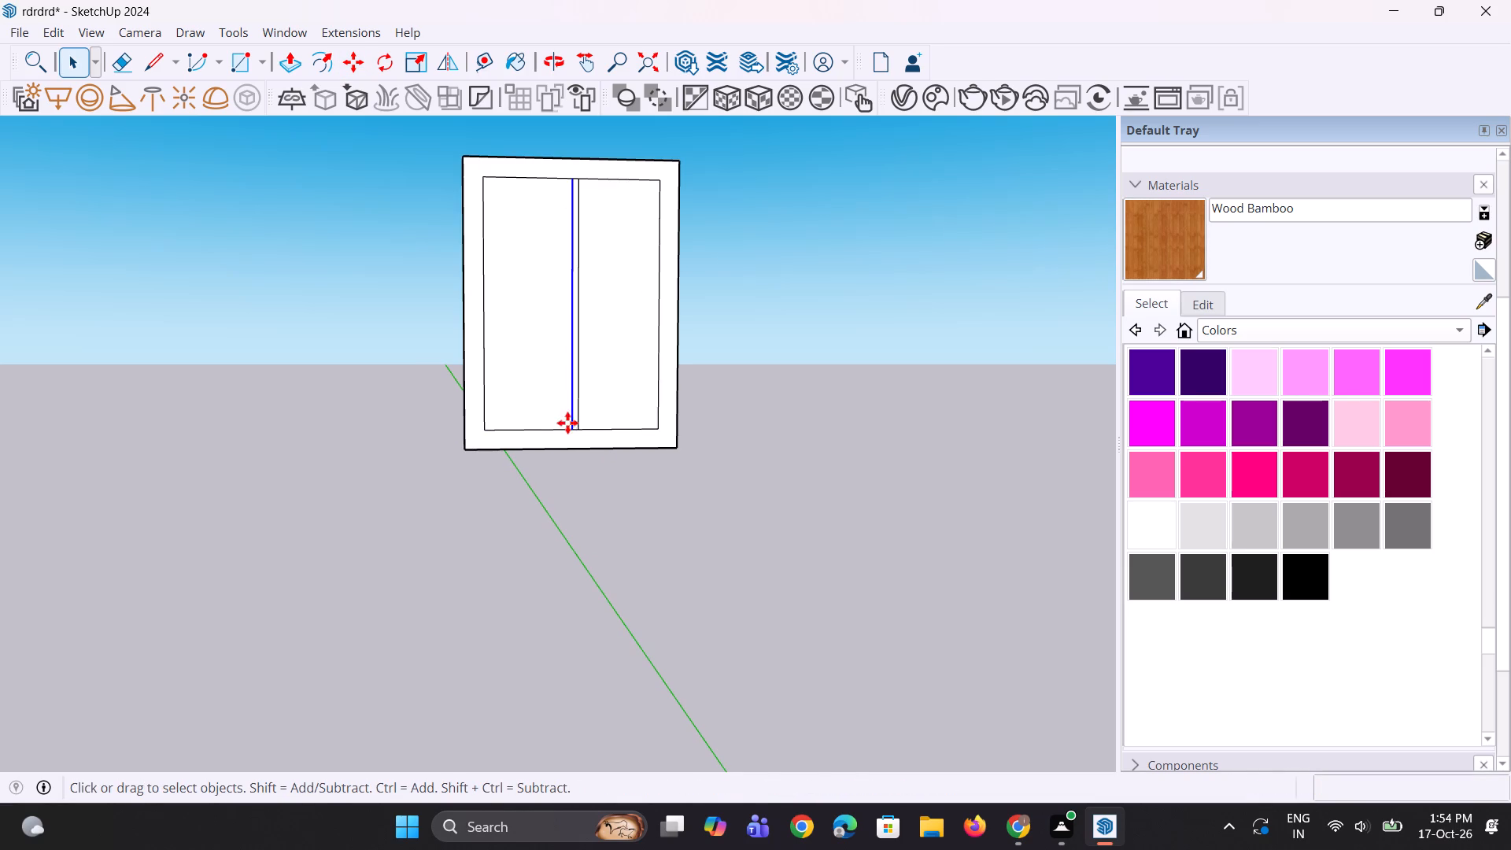
key(m)
ctrl+scroll(564, 433, up, 4)
click(571, 430)
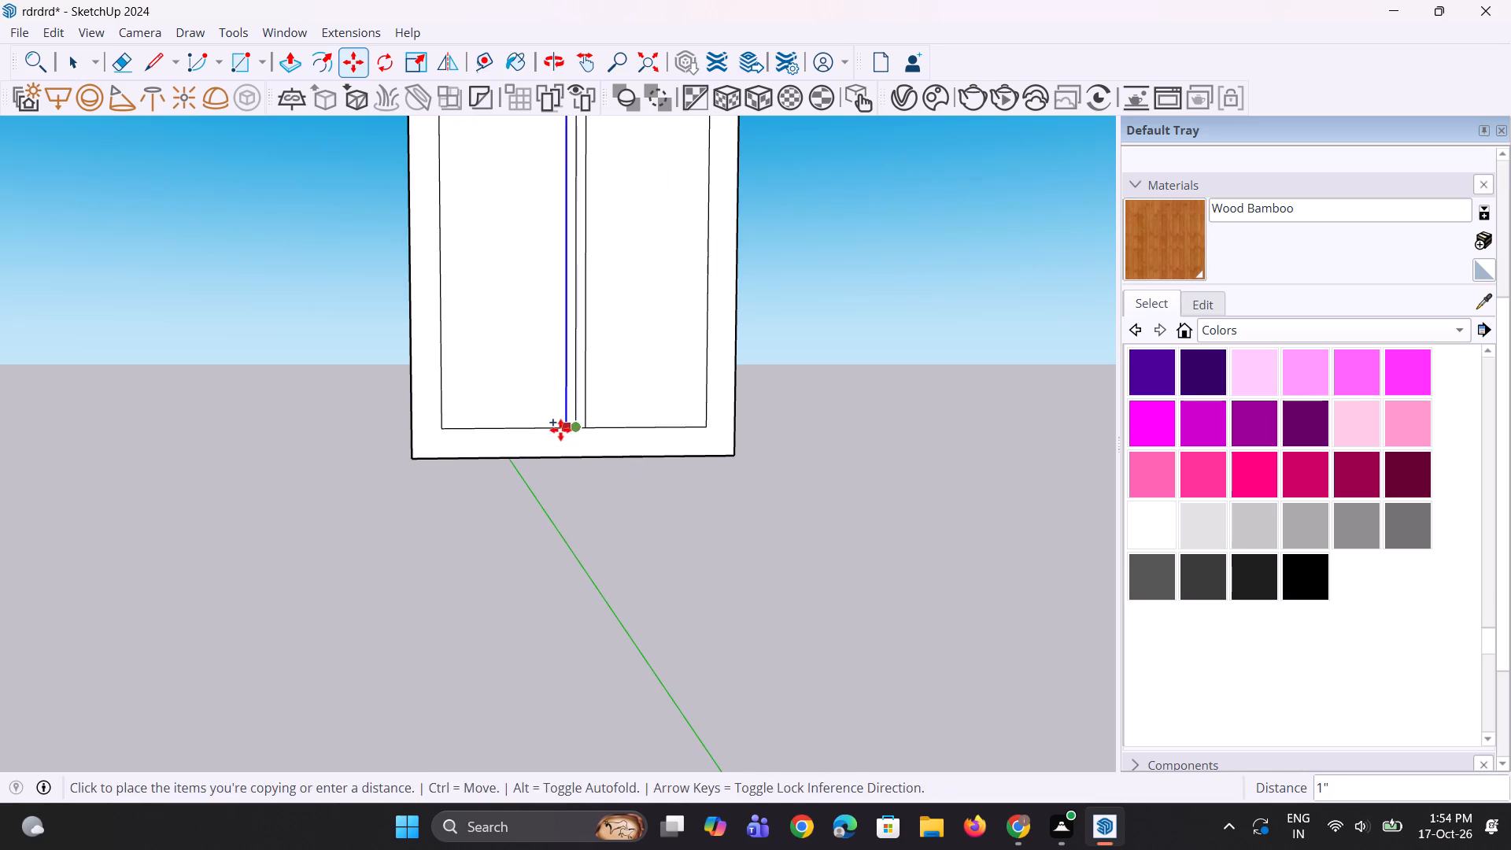
click(560, 430)
scroll(560, 443, down, 4)
Delete the original centre line between the two copied mullion edges.
key(space)
key(space)
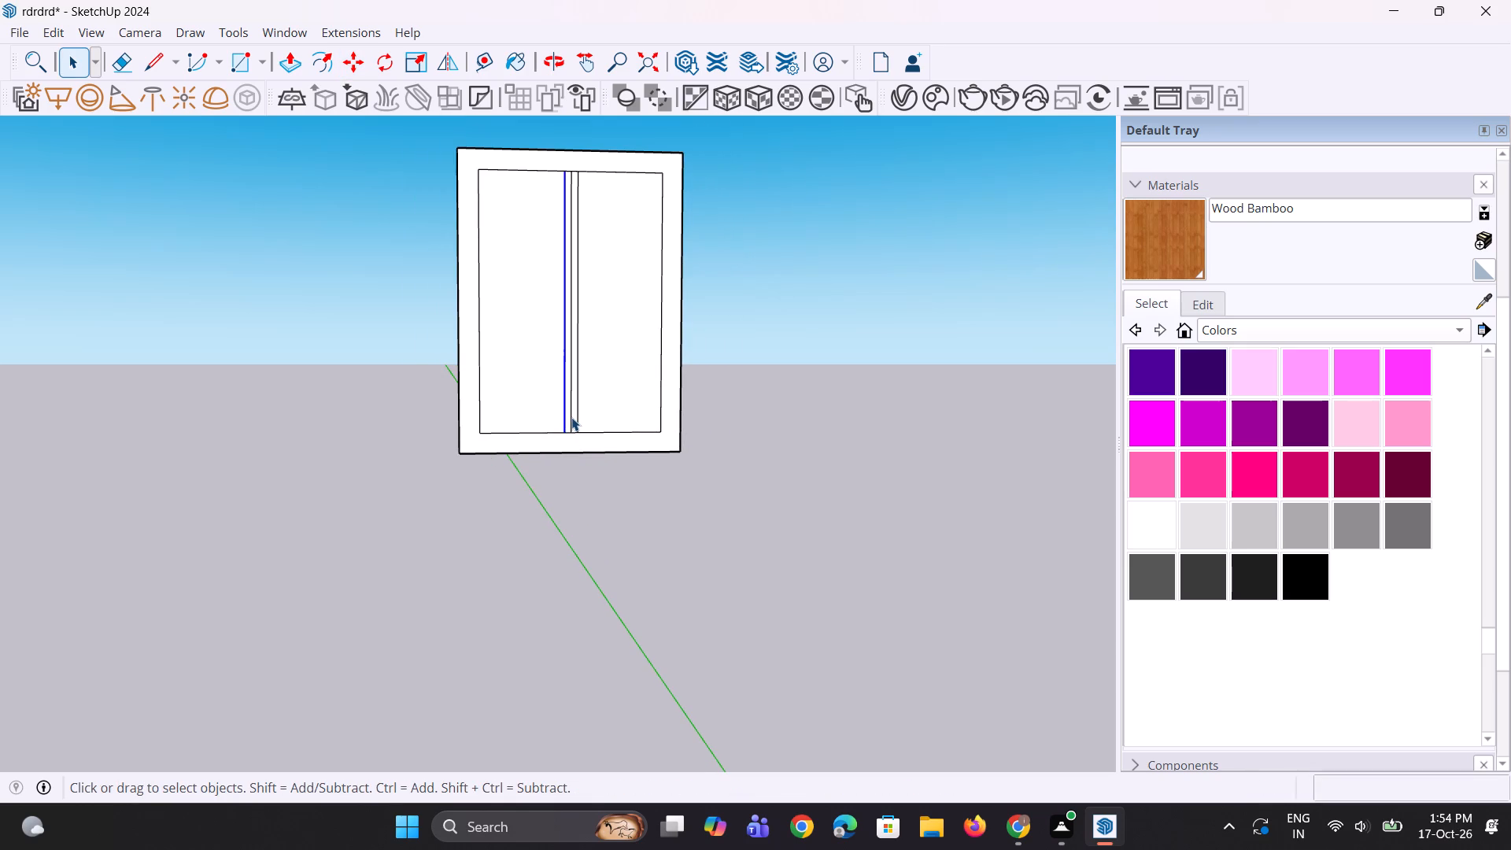
click(571, 417)
key(Delete)
Erase the short edges at the mullion's upper and lower ends so it joins the surrounding frame.
scroll(560, 445, down, 5)
middle_drag(554, 438, 538, 453)
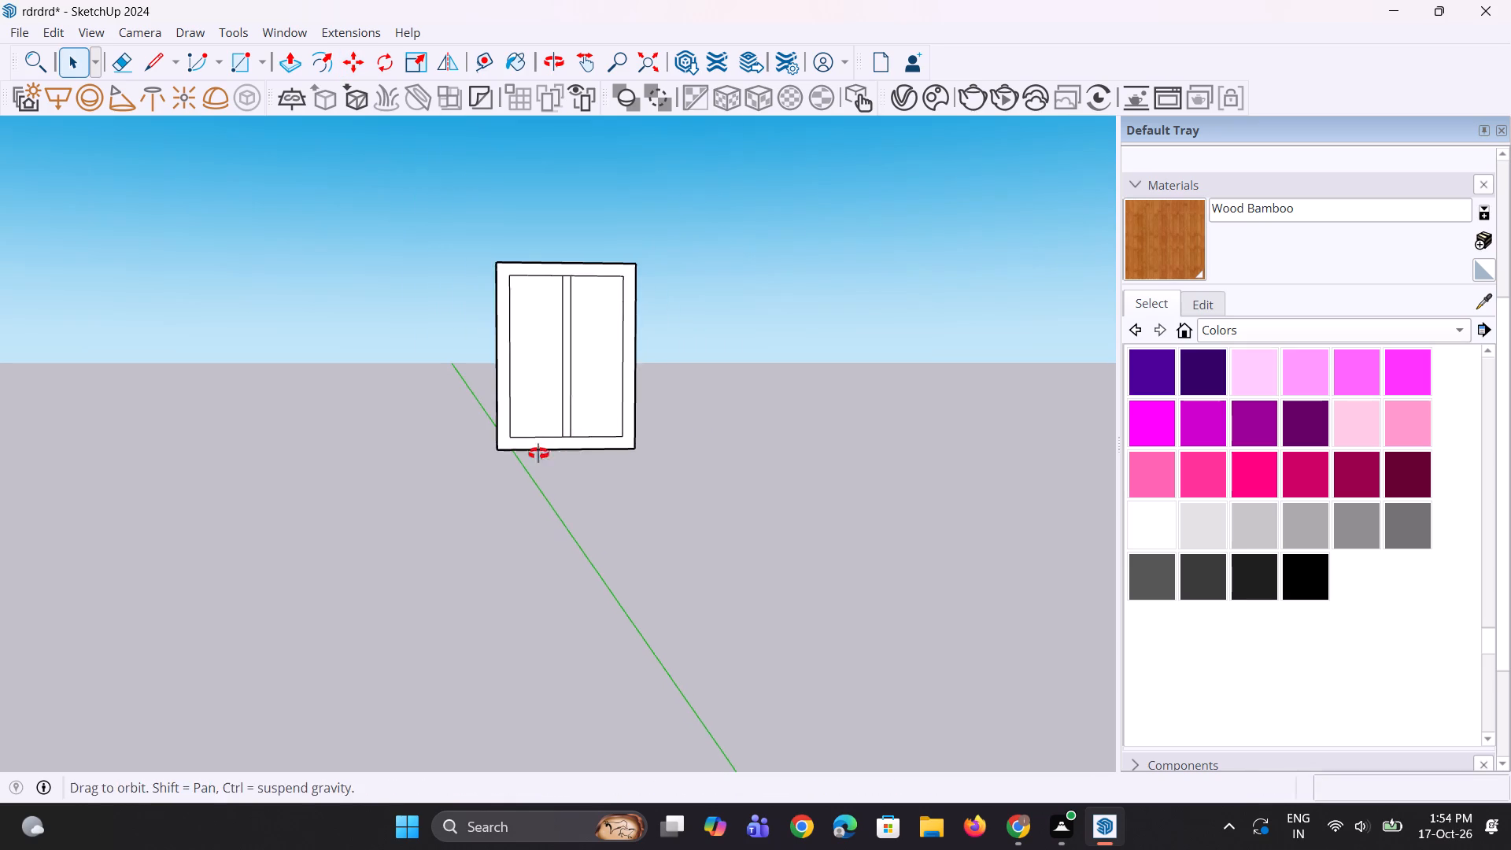
middle_drag(538, 453, 534, 461)
scroll(601, 242, up, 8)
scroll(536, 283, up, 2)
key(e)
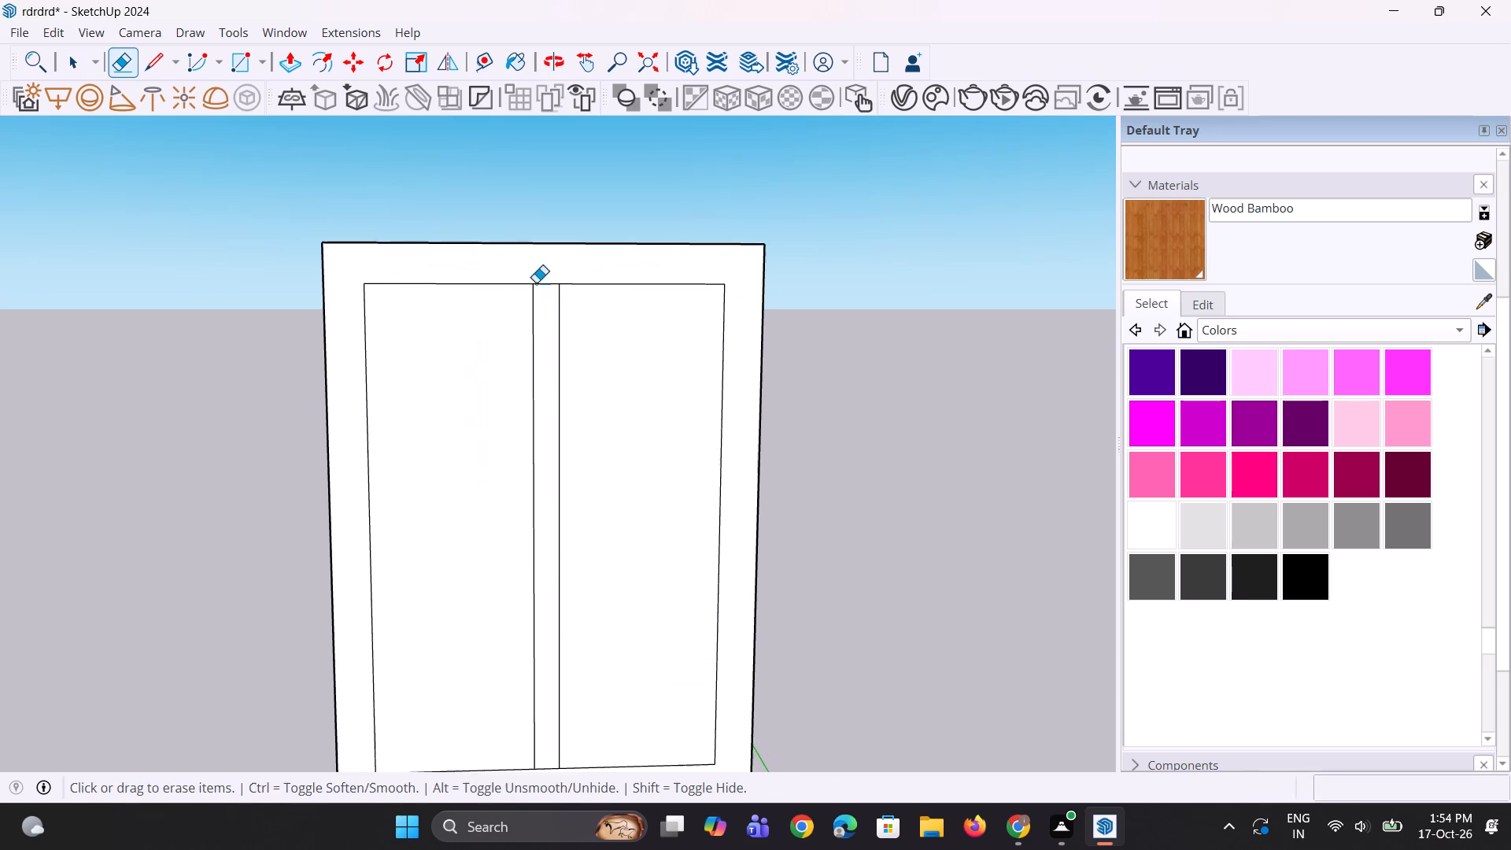
click(545, 285)
scroll(549, 284, down, 4)
scroll(545, 593, up, 3)
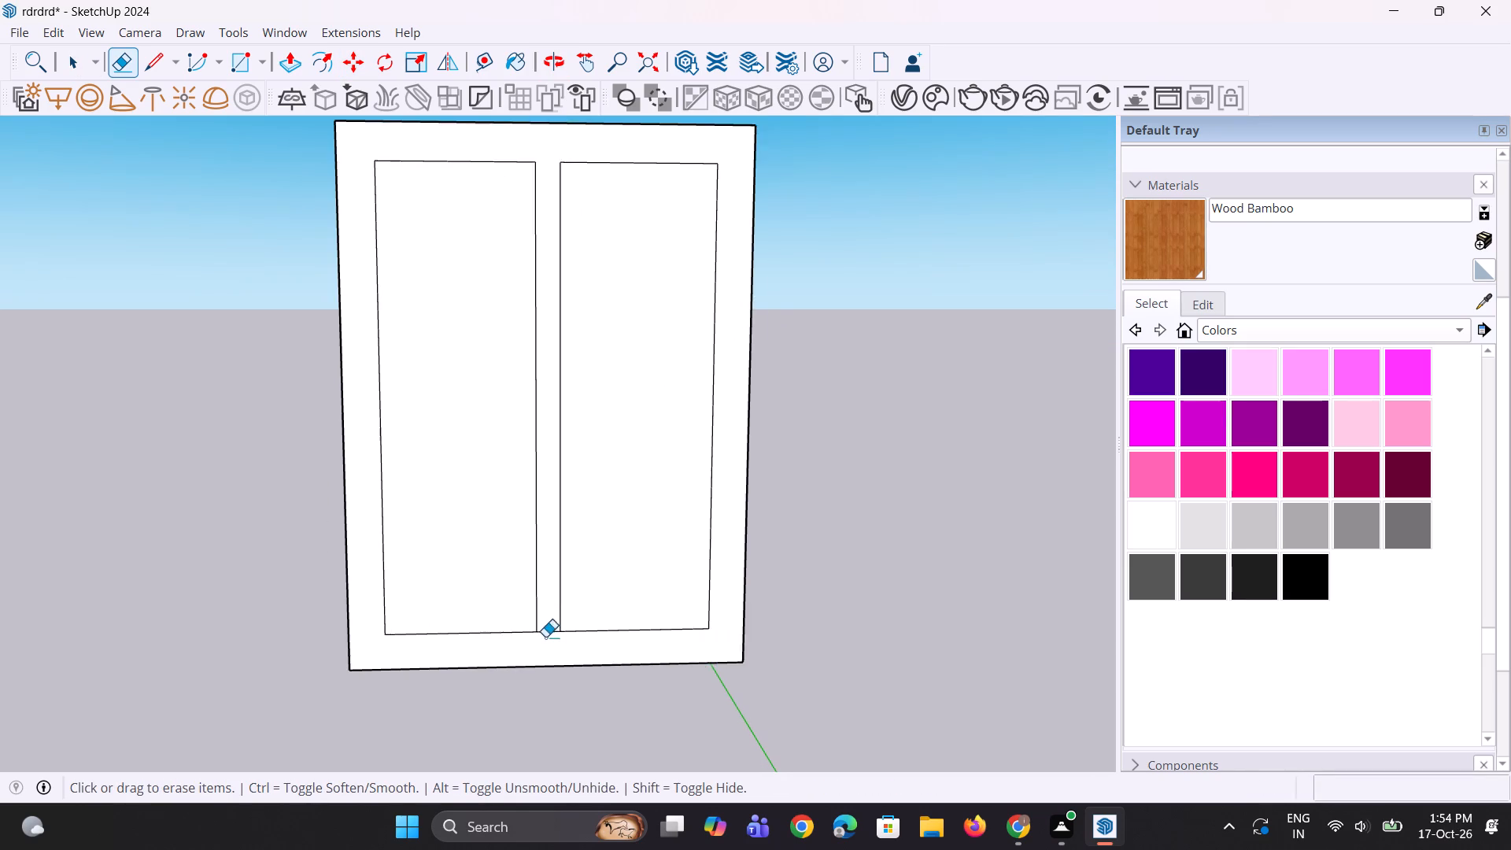
scroll(545, 637, up, 2)
click(555, 631)
Paint the window frame's front face, including the mullion, with Wood Bamboo.
scroll(587, 622, down, 6)
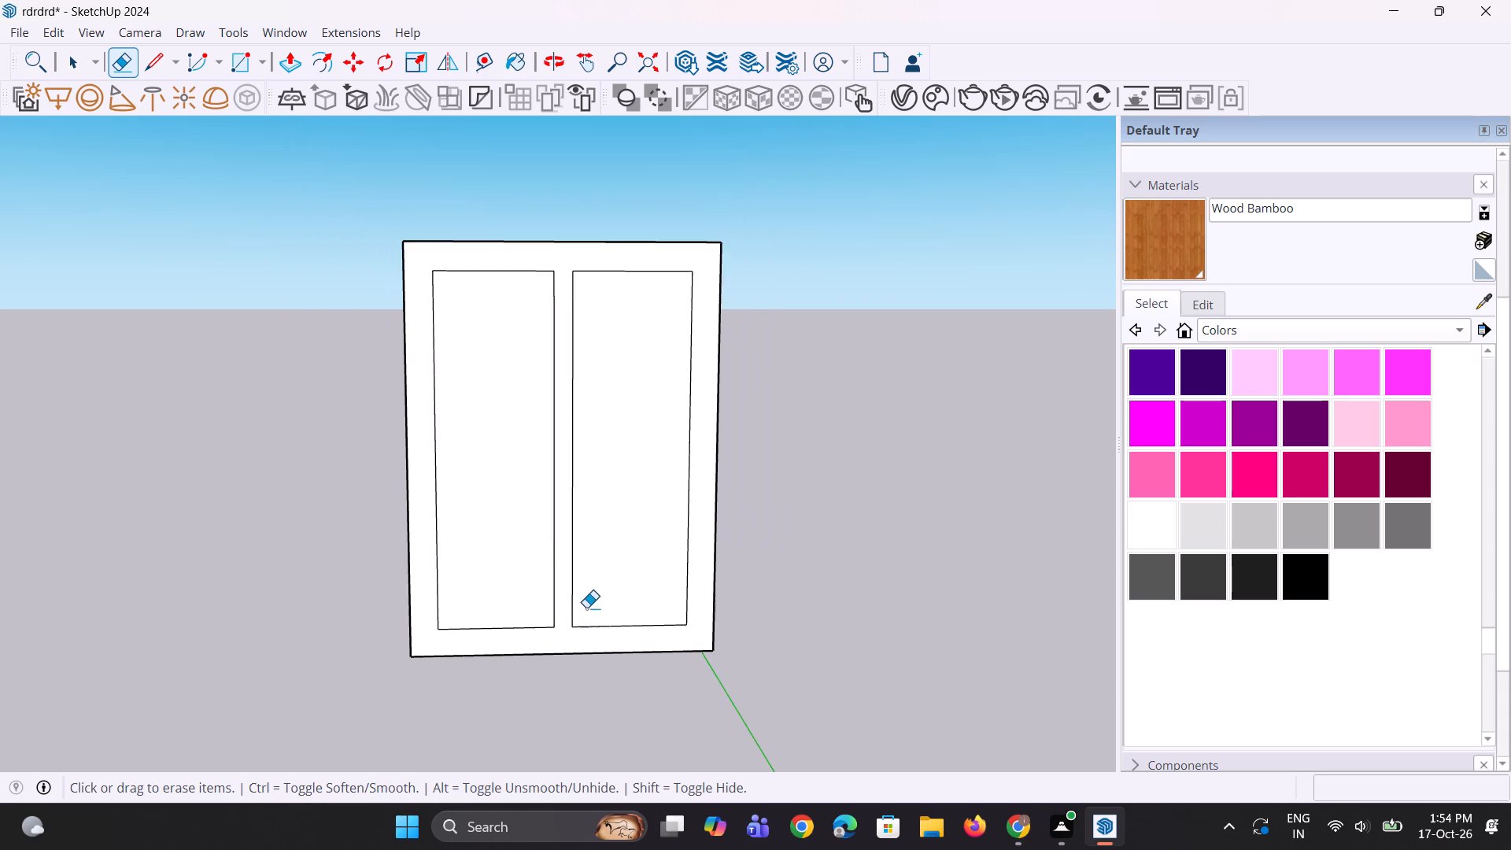
scroll(586, 608, down, 2)
middle_drag(604, 605, 618, 586)
click(1152, 267)
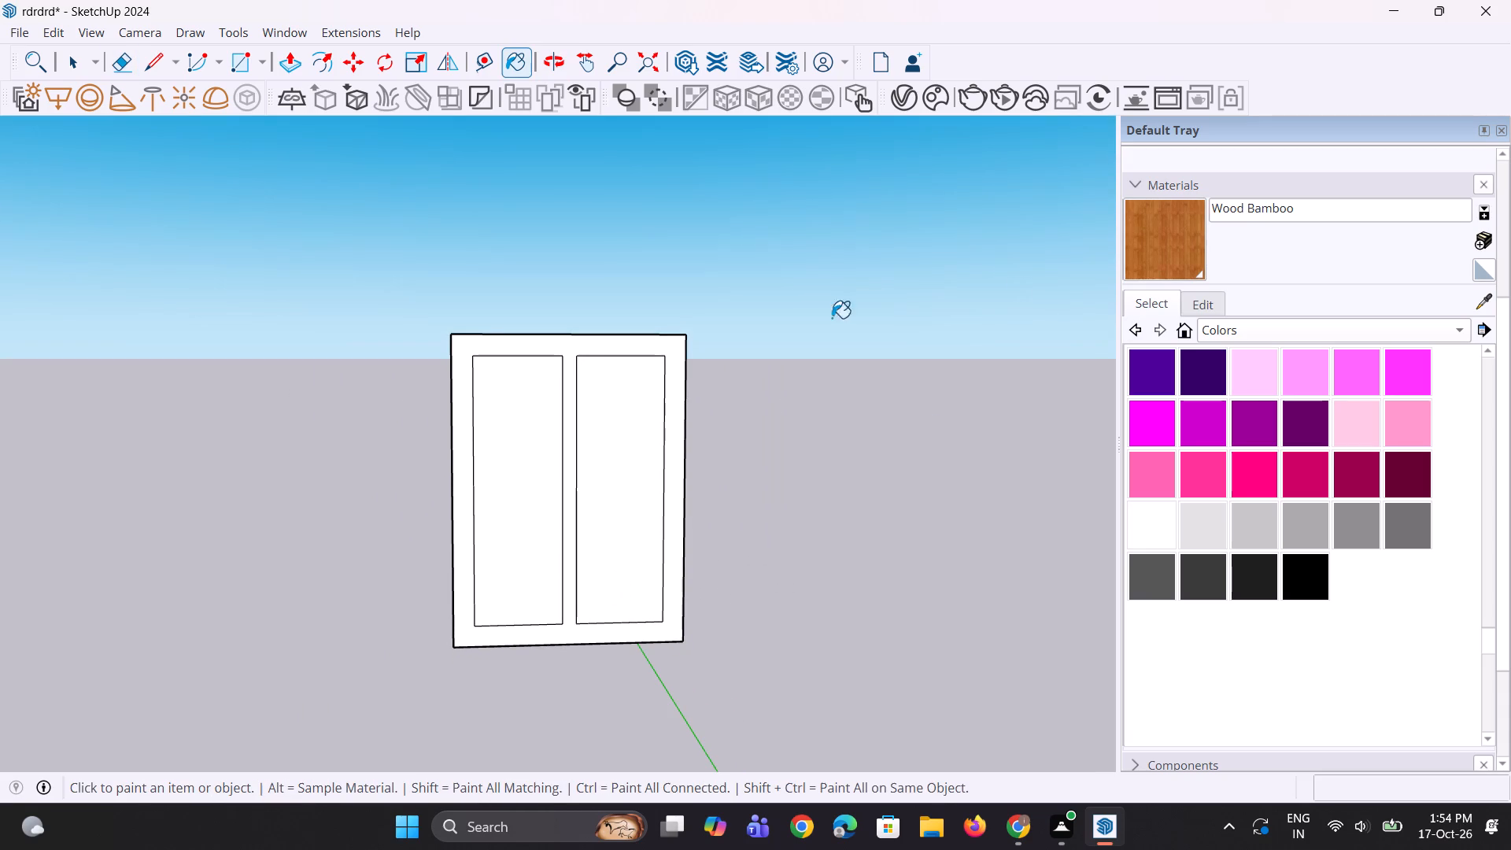
scroll(765, 331, up, 1)
click(637, 346)
scroll(653, 376, down, 5)
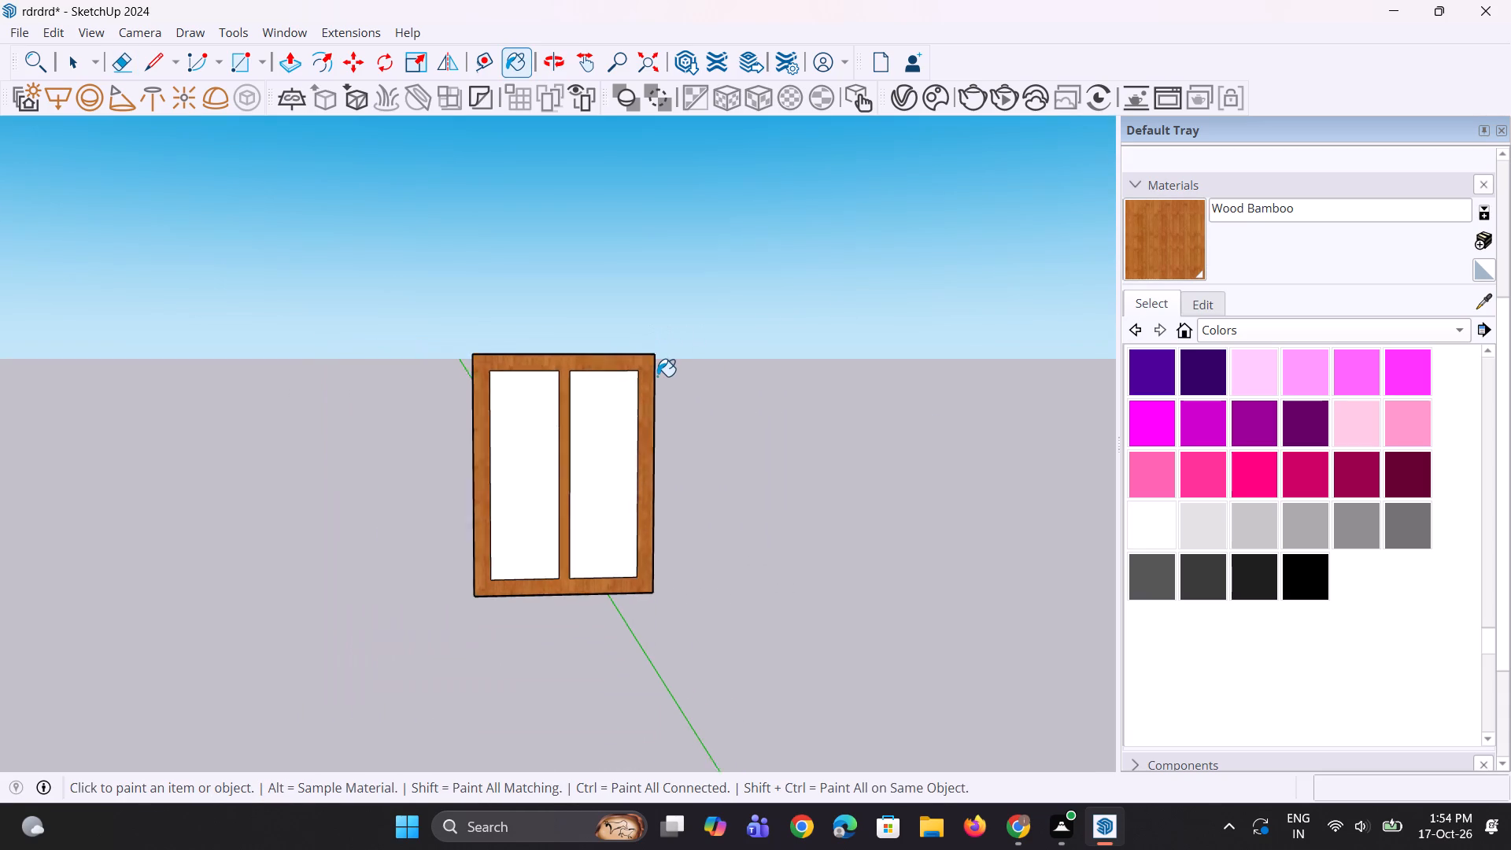
Paint both front window panes with Translucent Glass Blue from the Glass and Mirrors materials.
scroll(657, 376, down, 2)
middle_drag(567, 431, 634, 412)
key(space)
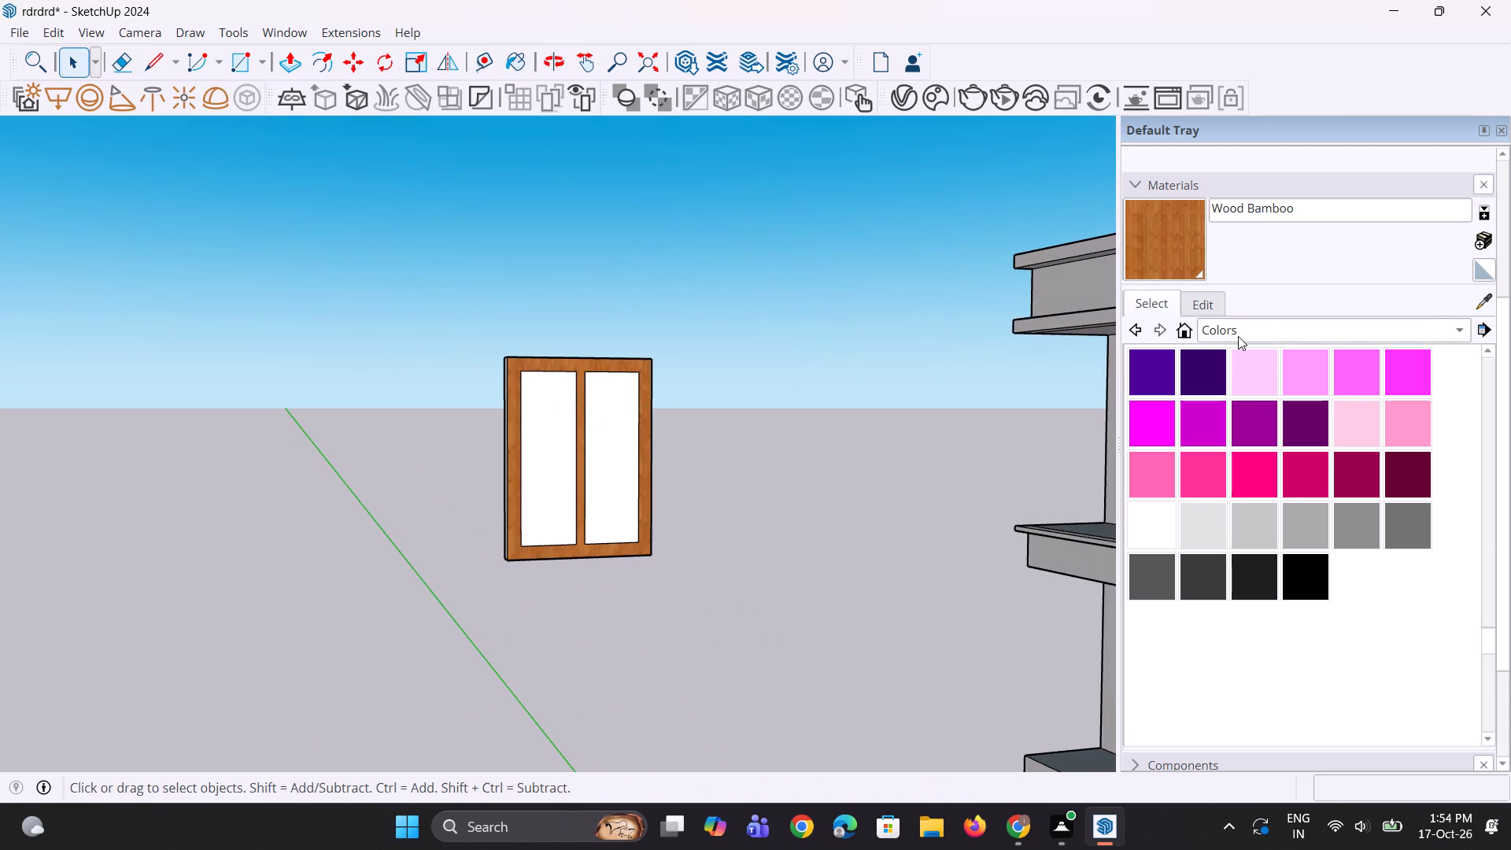
click(1238, 336)
click(1261, 361)
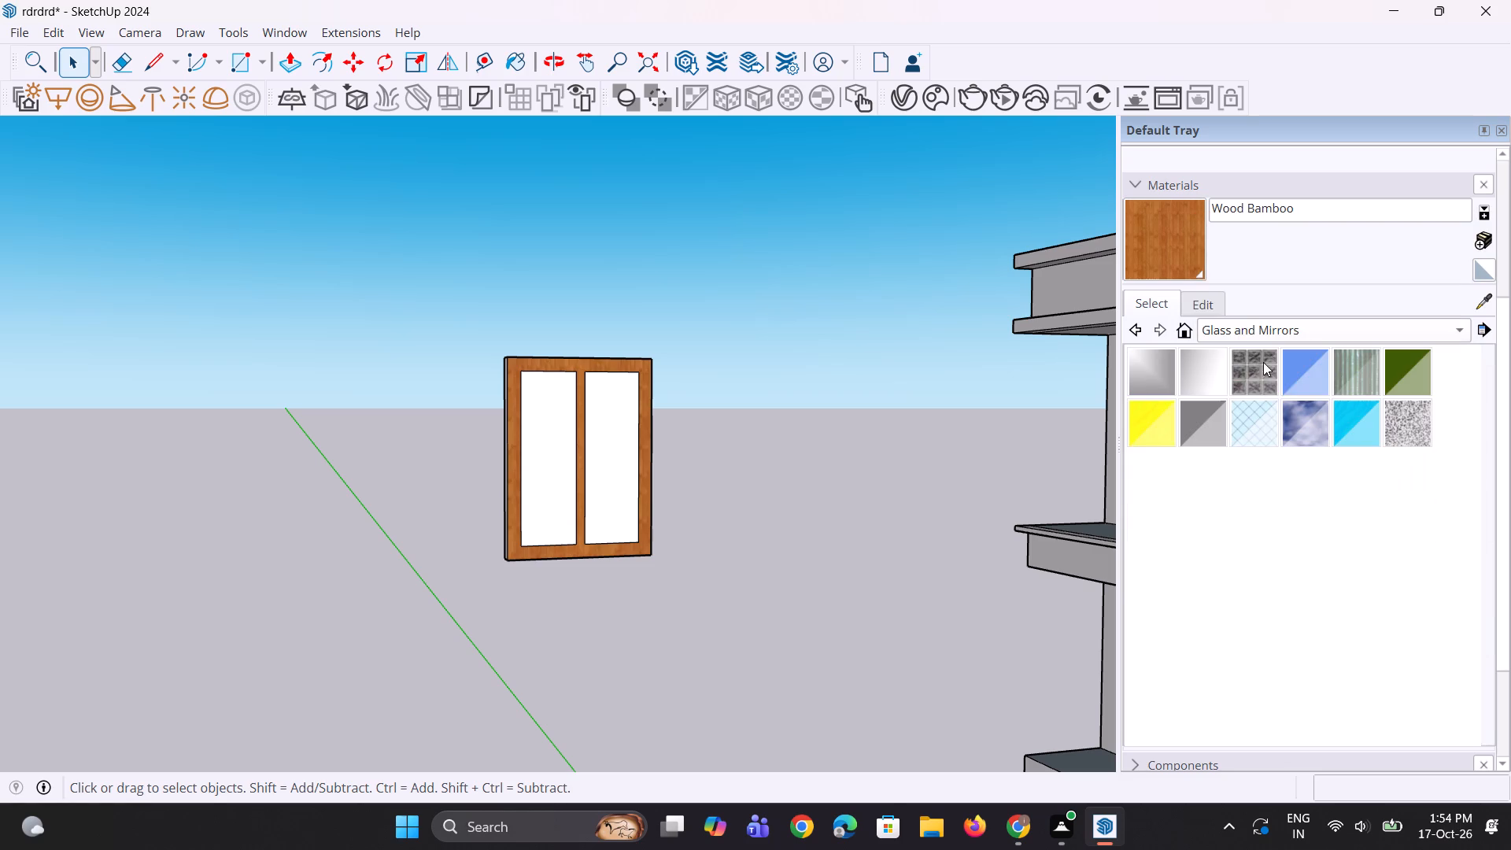
click(1303, 382)
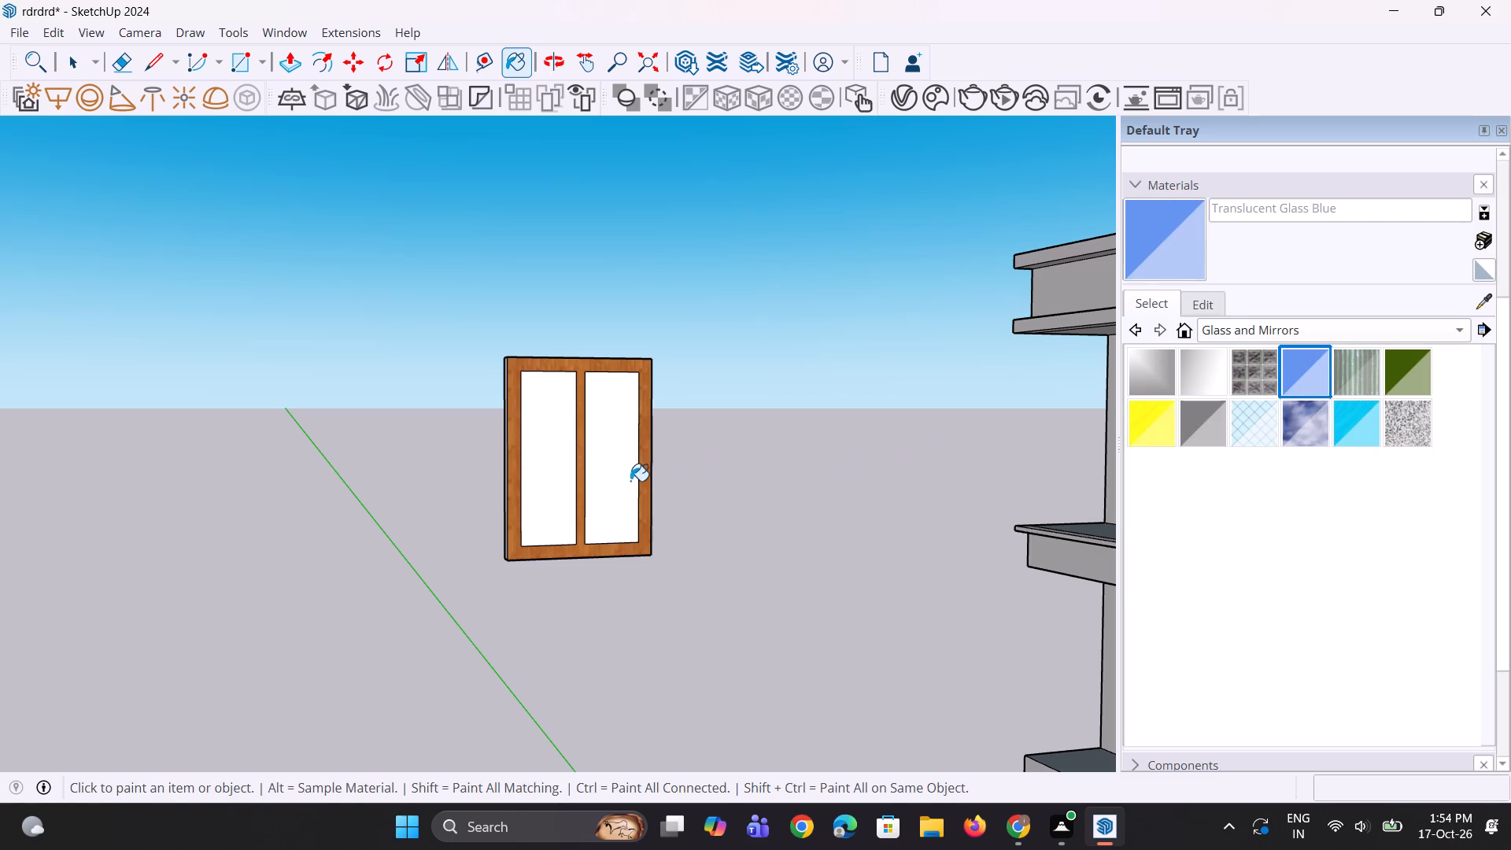
click(630, 481)
click(563, 498)
Paint the back face of the window panel with the same translucent blue glass.
middle_drag(541, 530, 1291, 620)
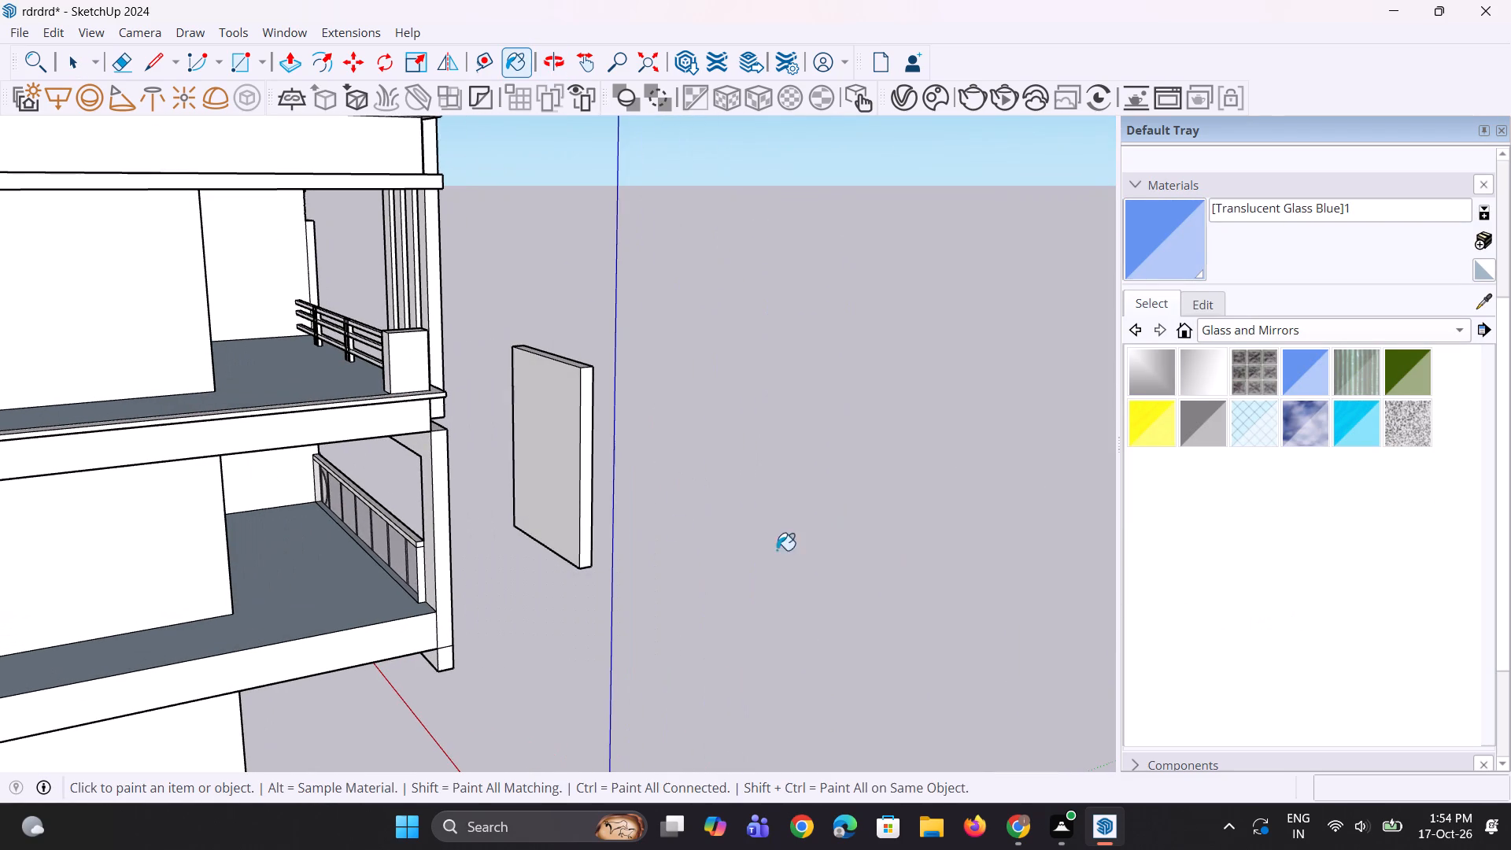
click(561, 484)
middle_drag(647, 524, 478, 530)
scroll(804, 490, down, 3)
middle_drag(978, 460, 896, 460)
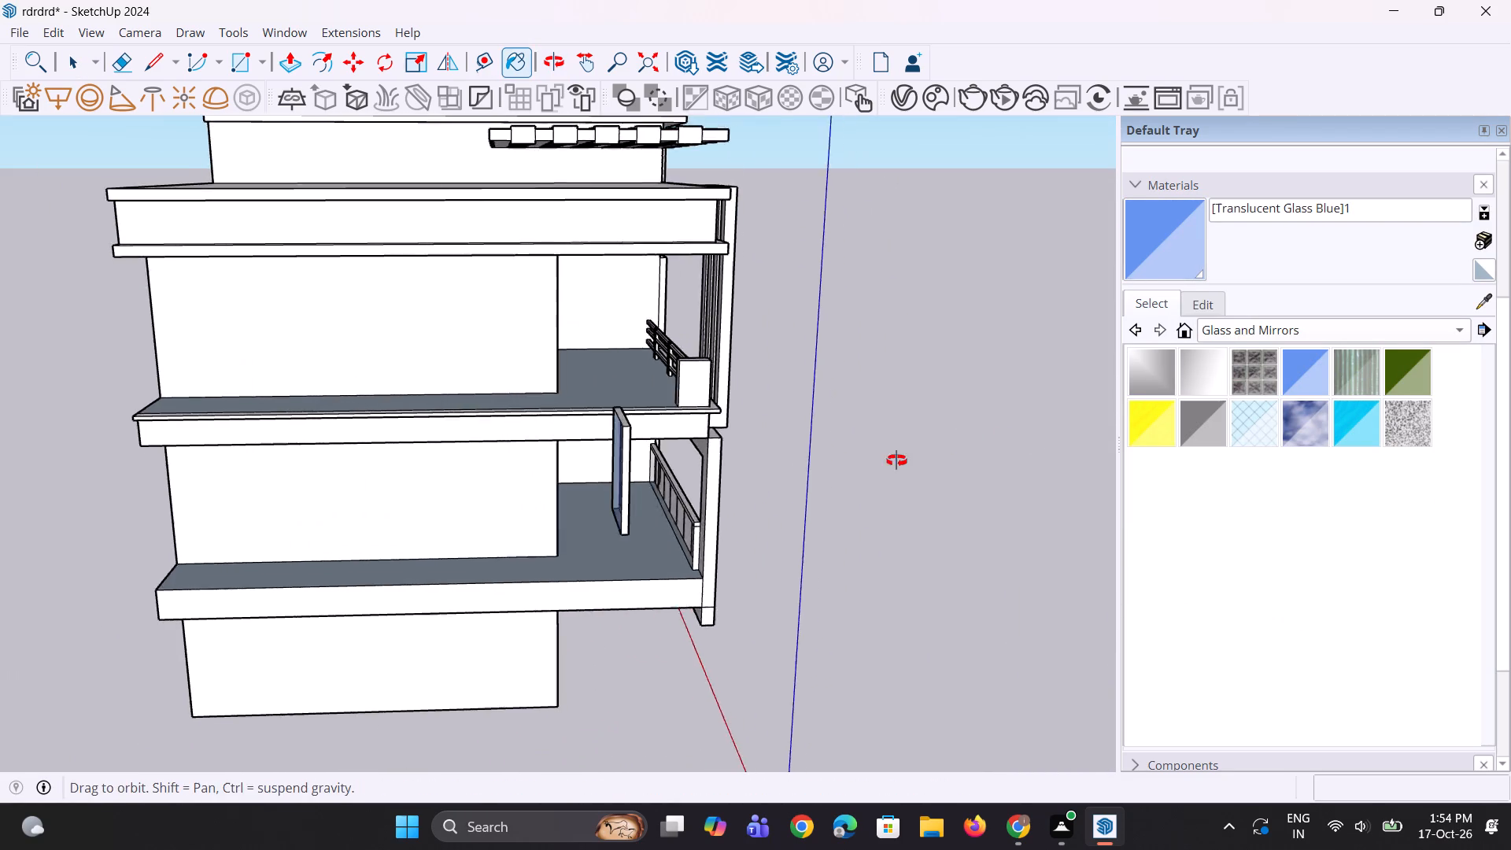
middle_drag(896, 460, 667, 442)
Paint the window frame's side thickness face with Wood Bamboo from the Wood materials.
click(1287, 332)
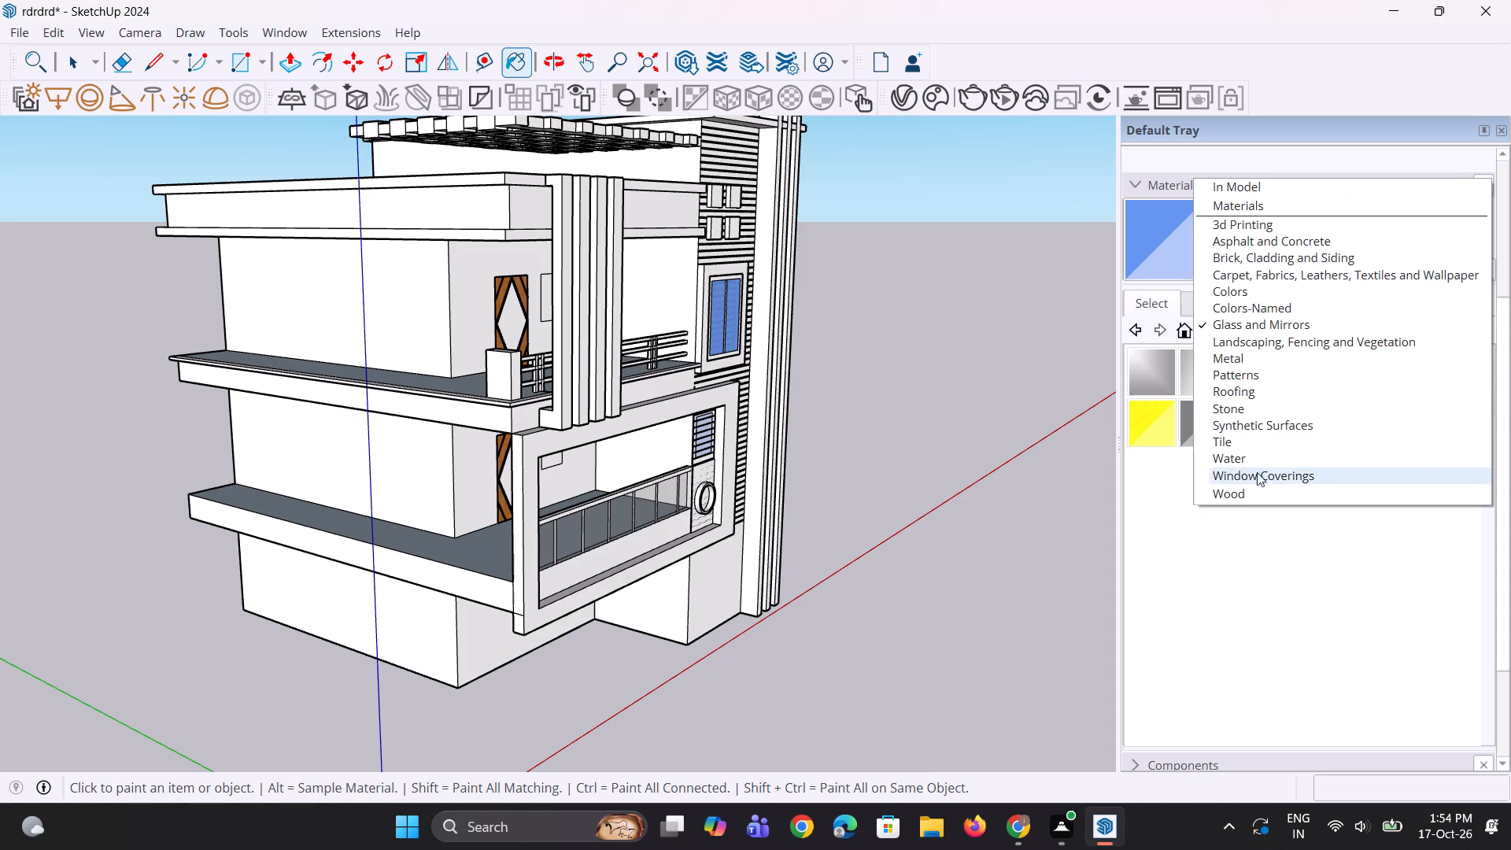
click(1257, 497)
click(1148, 378)
scroll(1180, 435, down, 2)
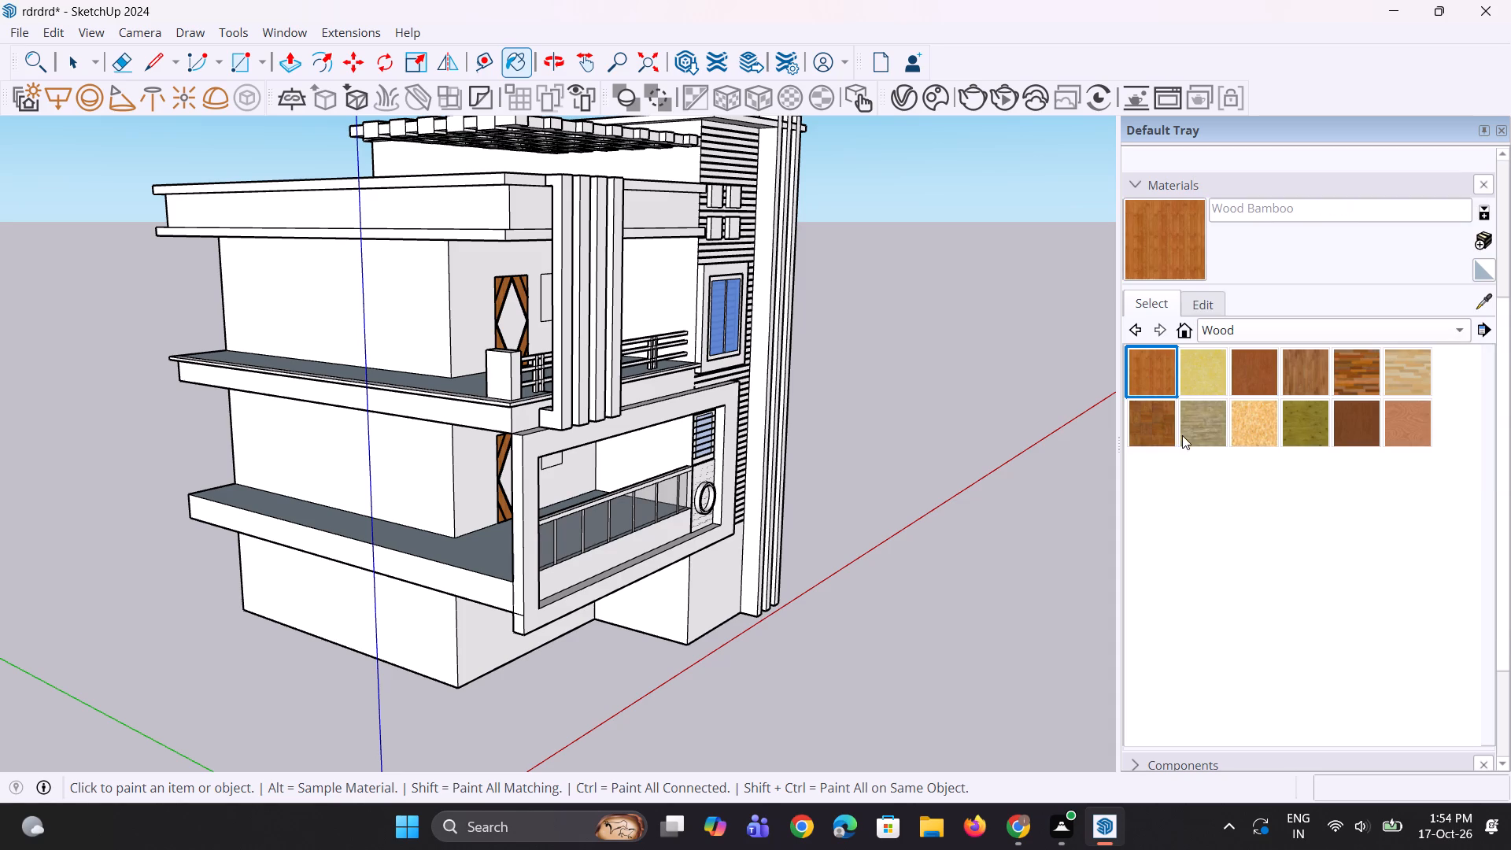
scroll(1182, 435, down, 1)
scroll(893, 470, down, 8)
scroll(526, 449, up, 3)
scroll(401, 434, up, 4)
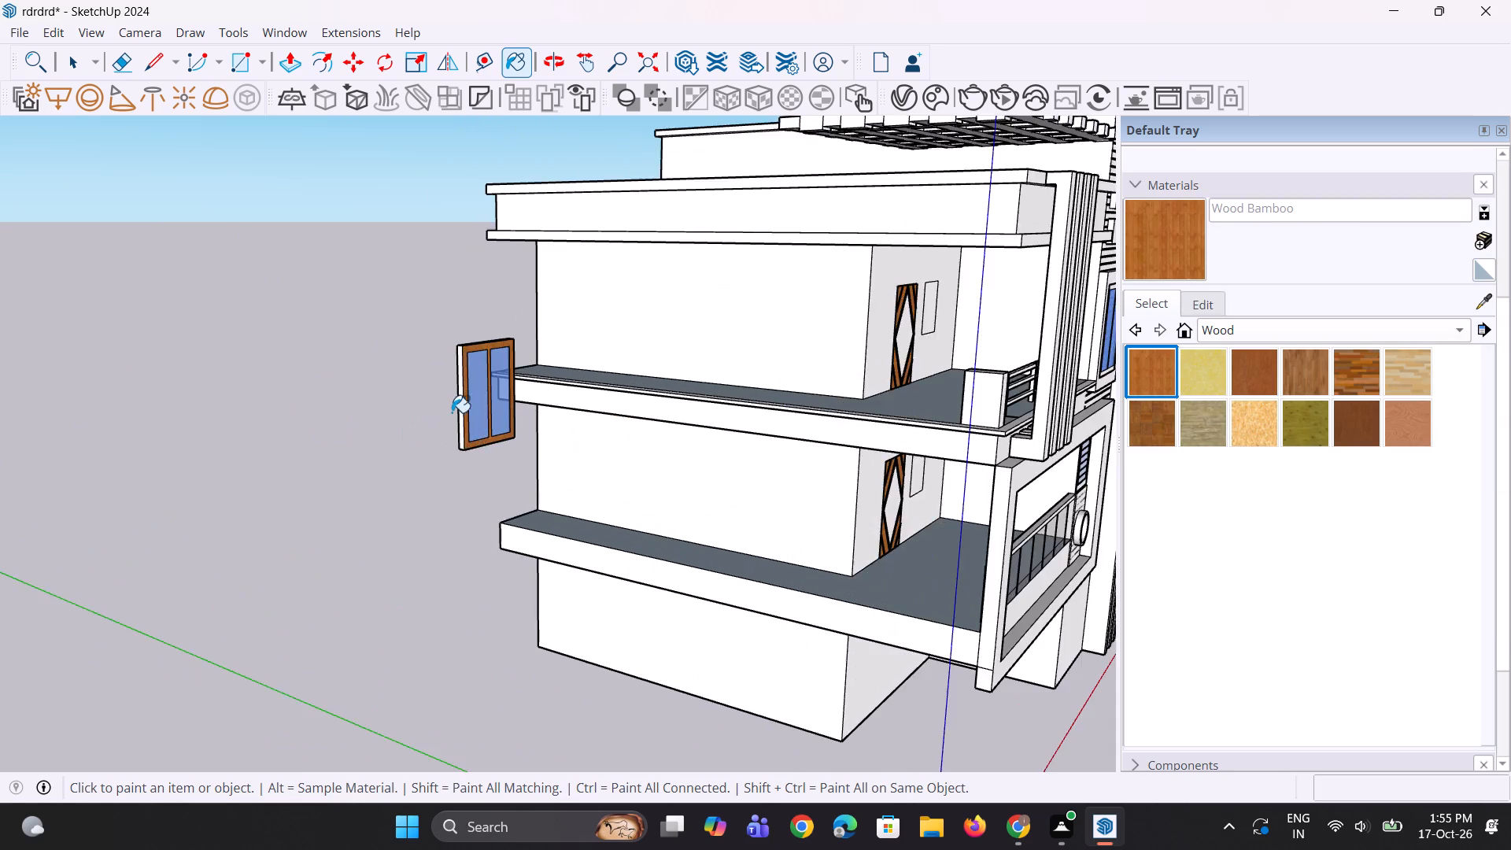
scroll(452, 412, up, 6)
click(510, 409)
scroll(476, 454, down, 5)
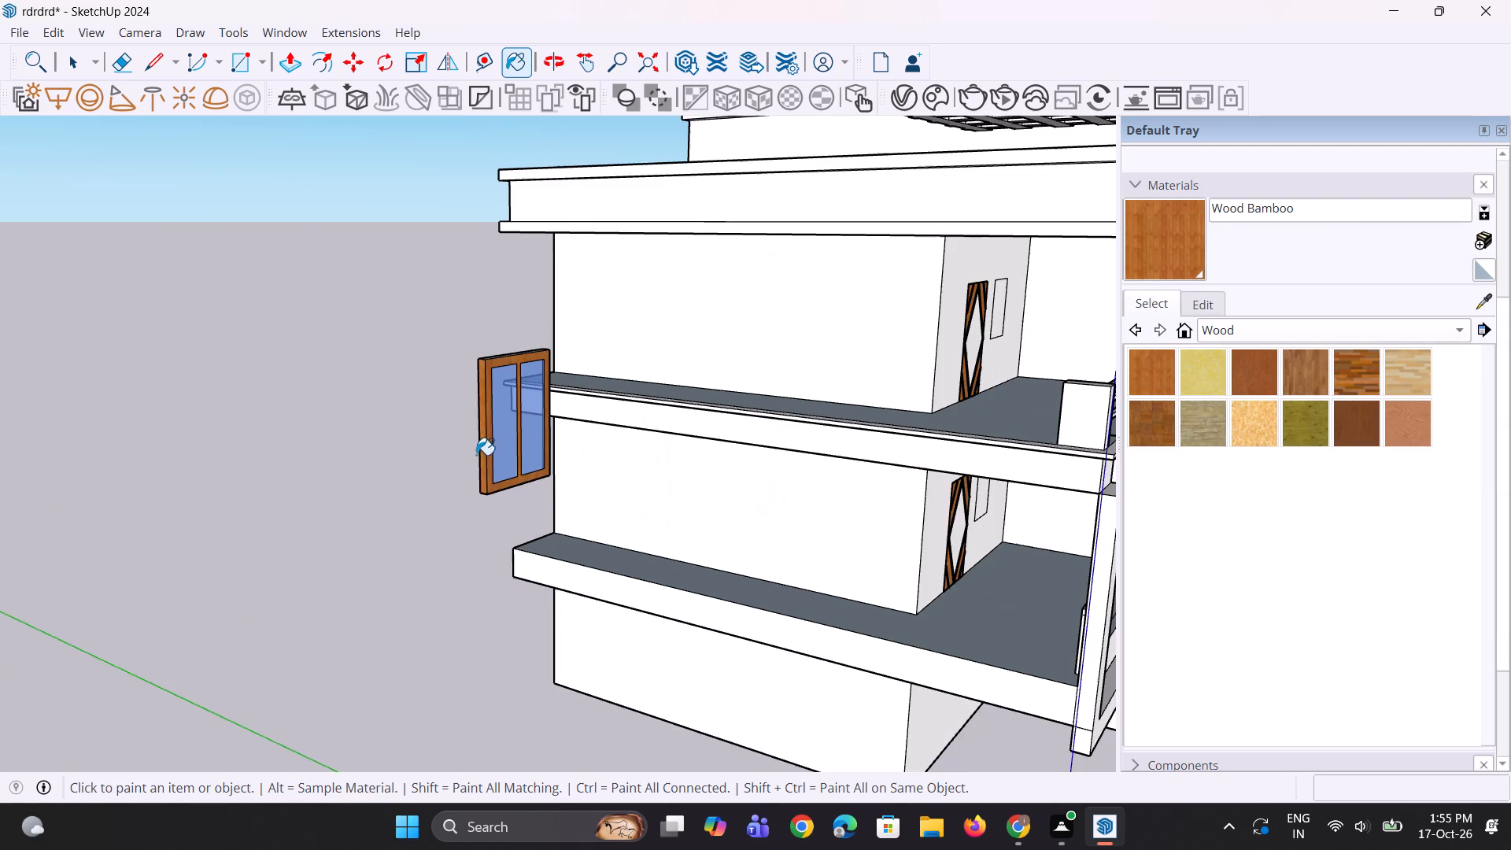
Paint the top thickness face of the window frame with Wood Bamboo.
middle_drag(537, 375, 537, 431)
scroll(529, 443, up, 4)
click(532, 445)
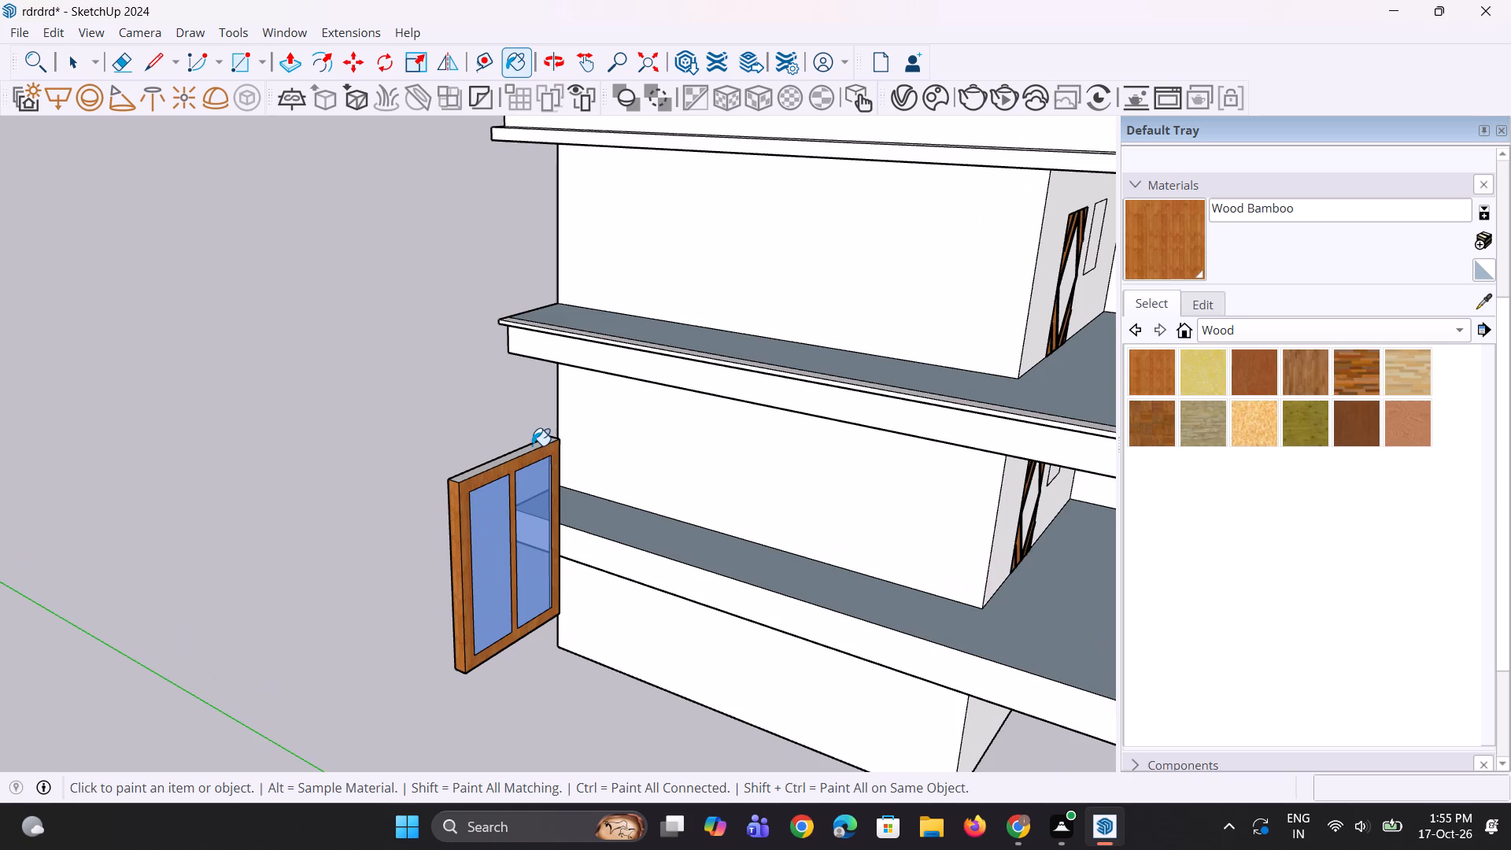
scroll(529, 459, up, 5)
click(538, 442)
scroll(566, 469, up, 1)
Paint the still unpainted opposite side thickness face of the window frame with Wood Bamboo.
middle_drag(566, 470, 397, 455)
scroll(435, 434, down, 4)
middle_drag(551, 539, 321, 539)
scroll(645, 411, down, 3)
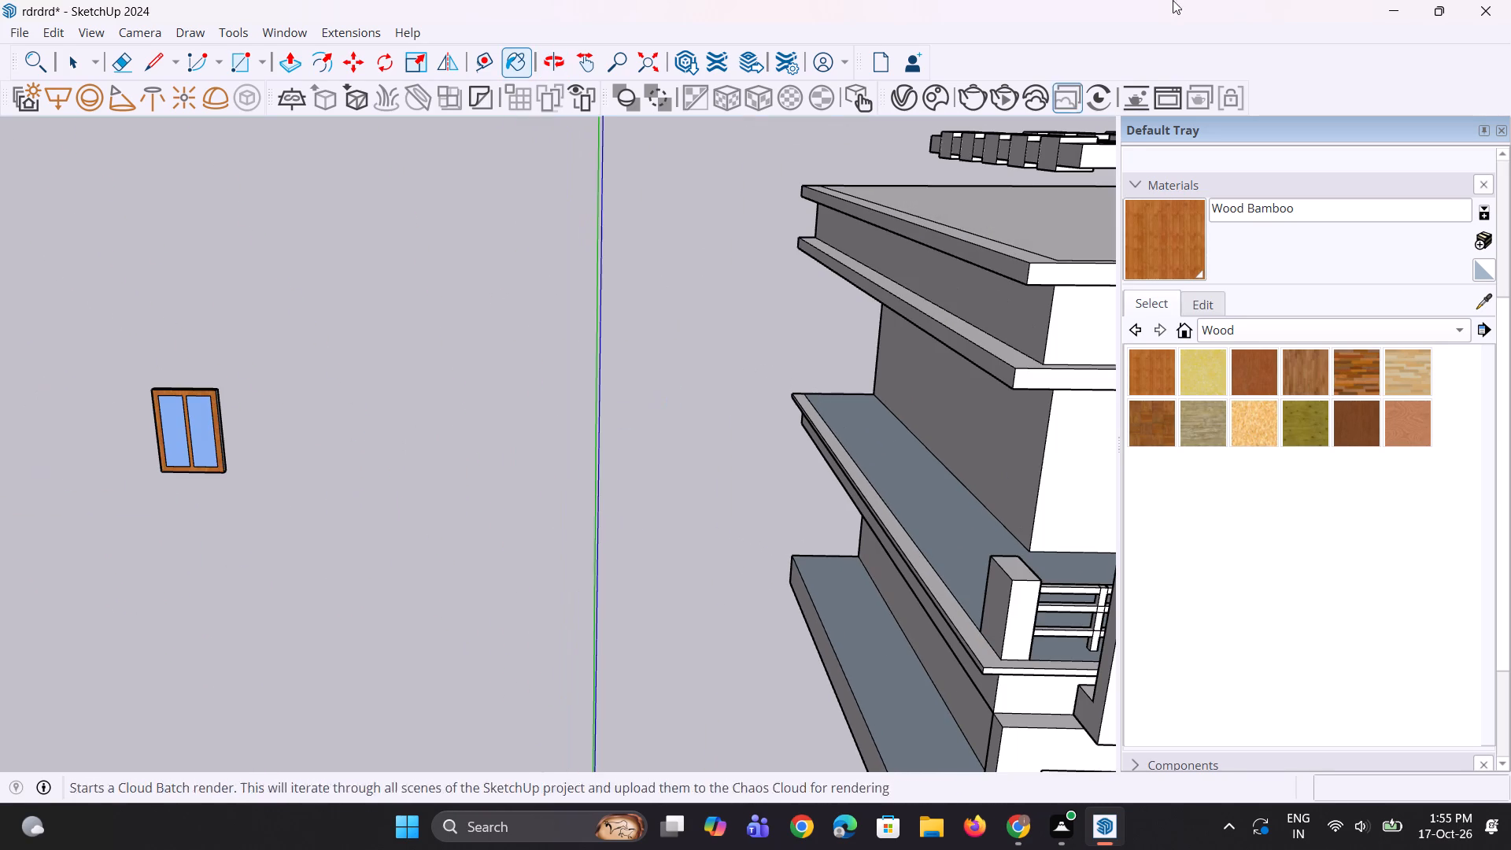
drag(277, 463, 227, 470)
scroll(227, 470, up, 2)
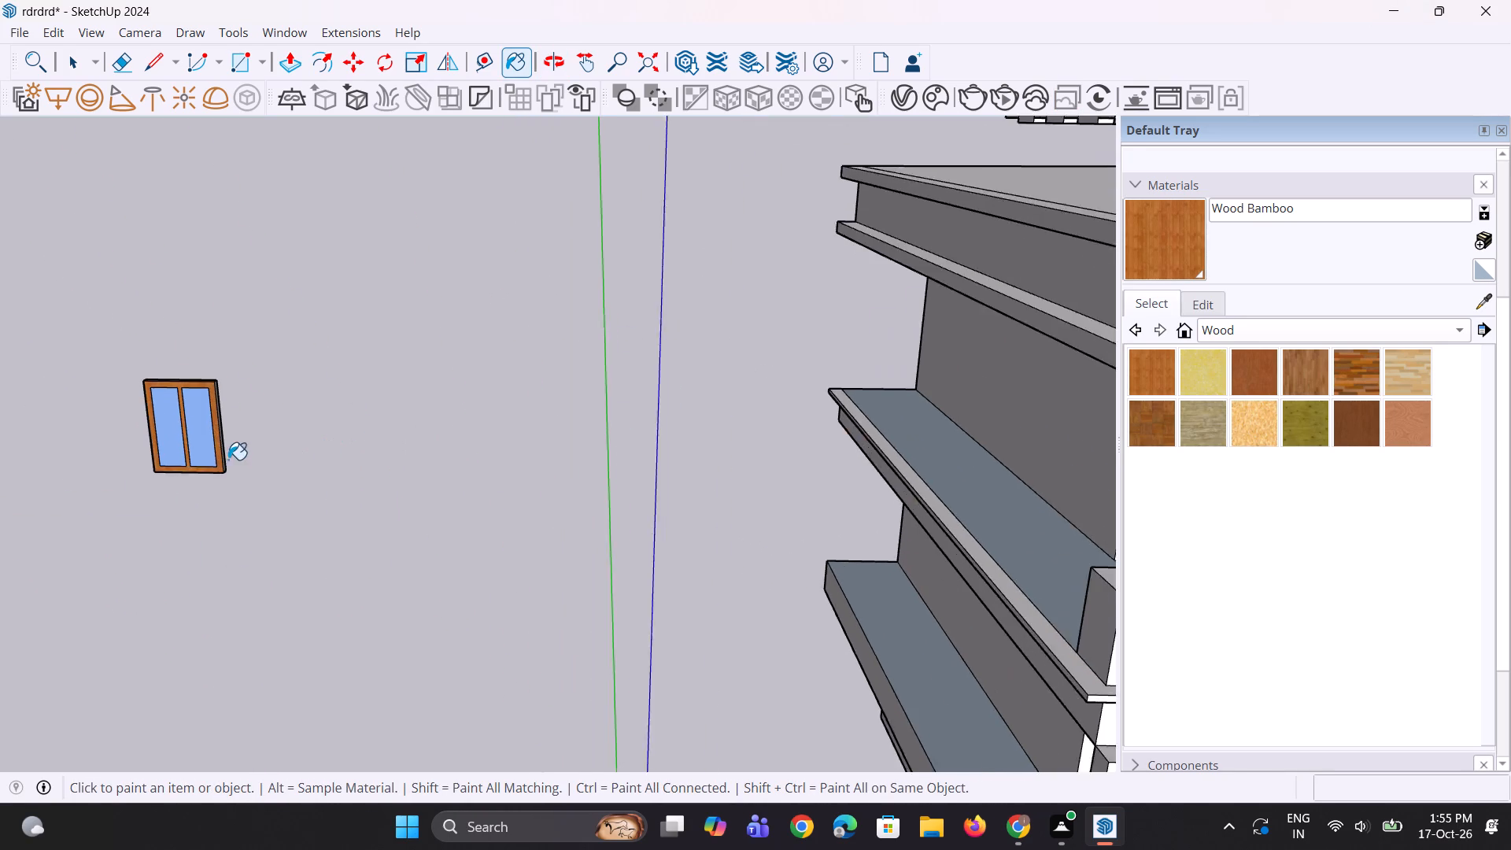
scroll(231, 445, up, 14)
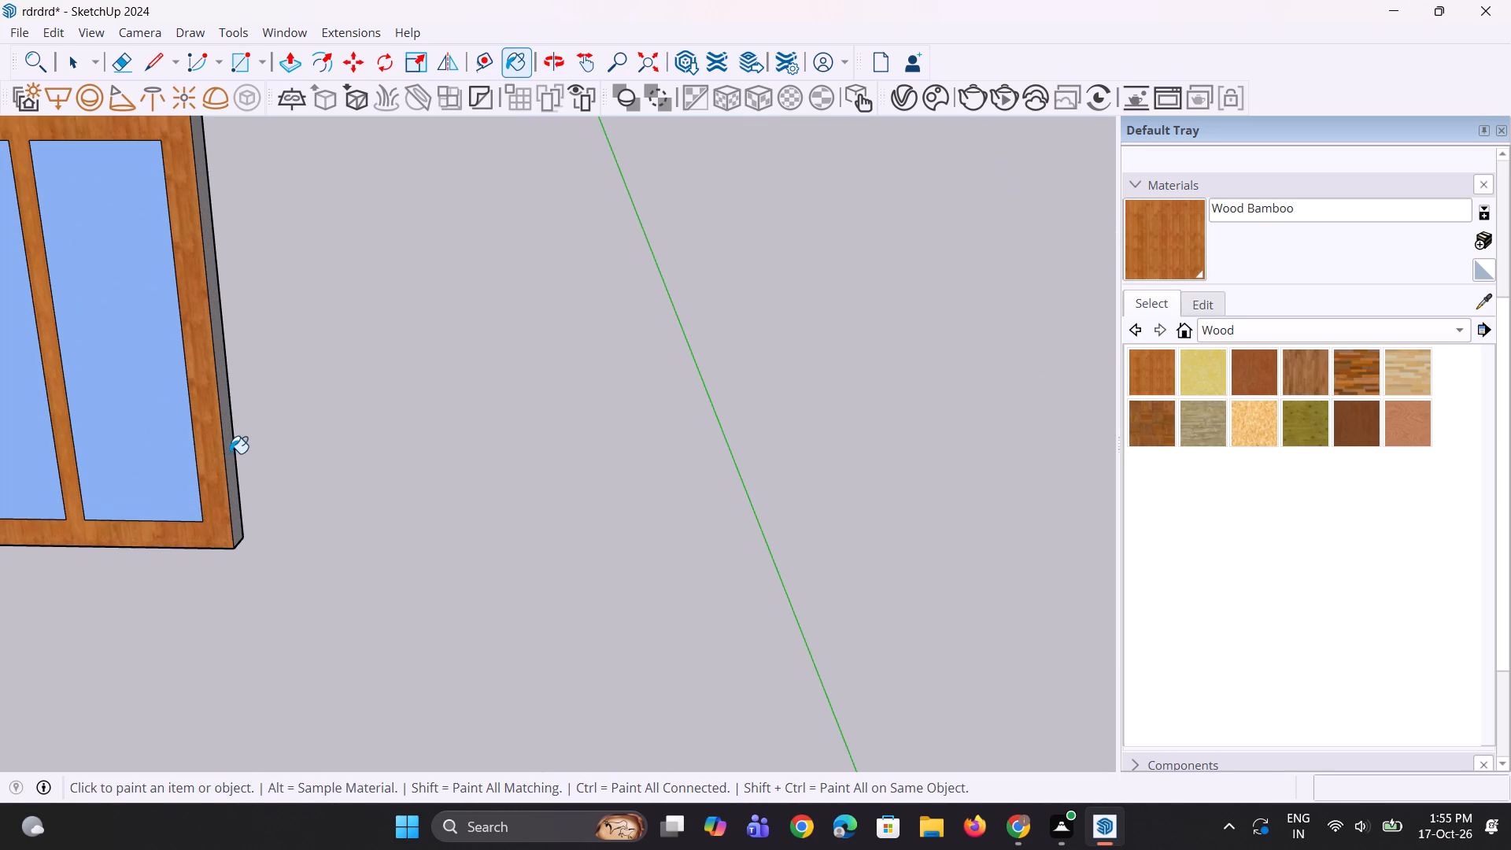
click(230, 453)
Paint the underside thickness face of the window frame with Wood Bamboo.
middle_drag(221, 538, 361, 281)
scroll(107, 538, up, 1)
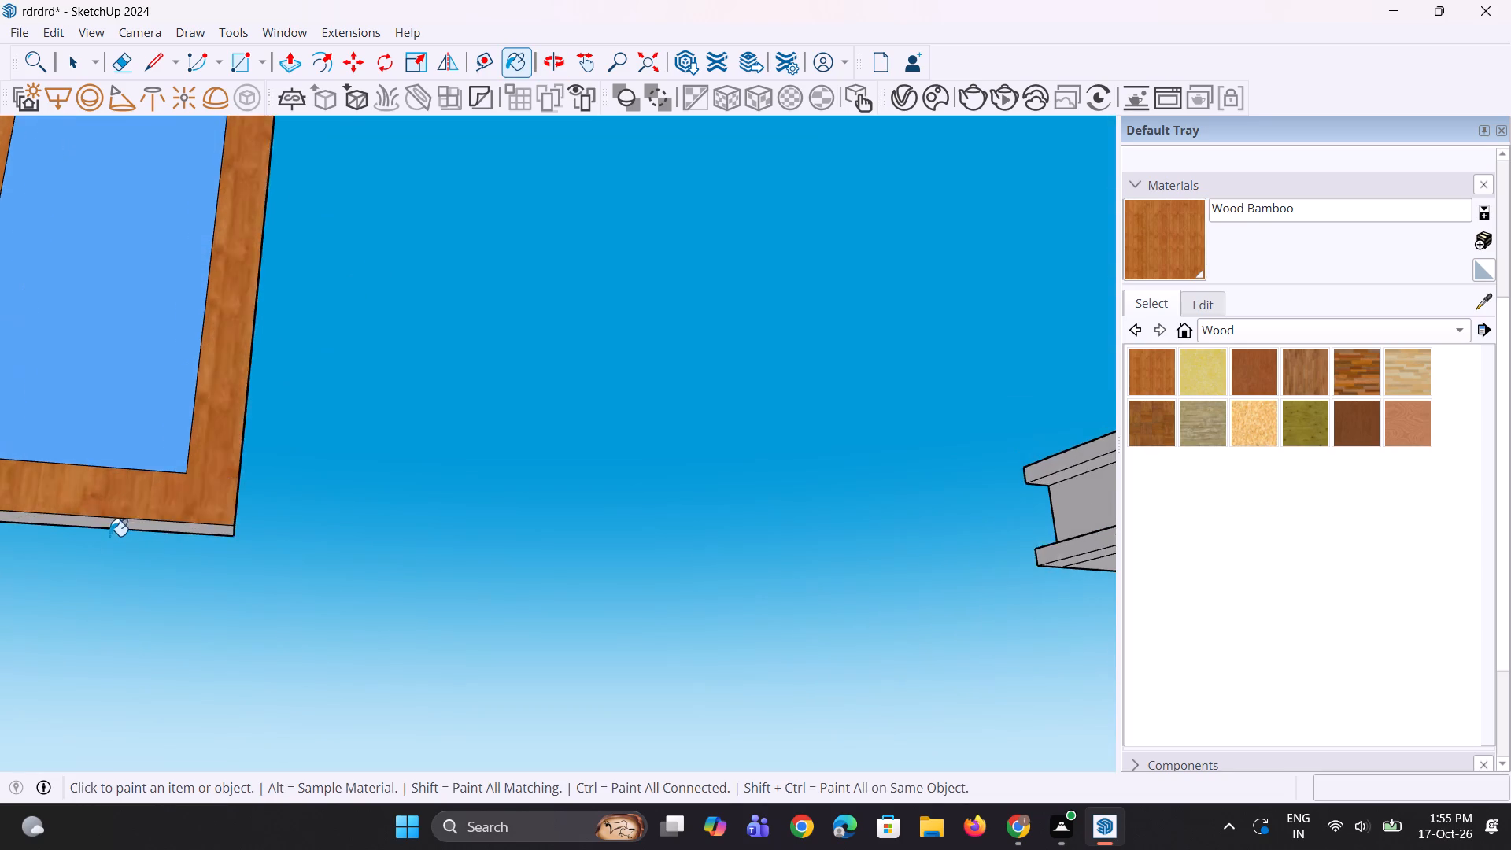
scroll(109, 536, up, 1)
click(139, 519)
scroll(371, 610, down, 10)
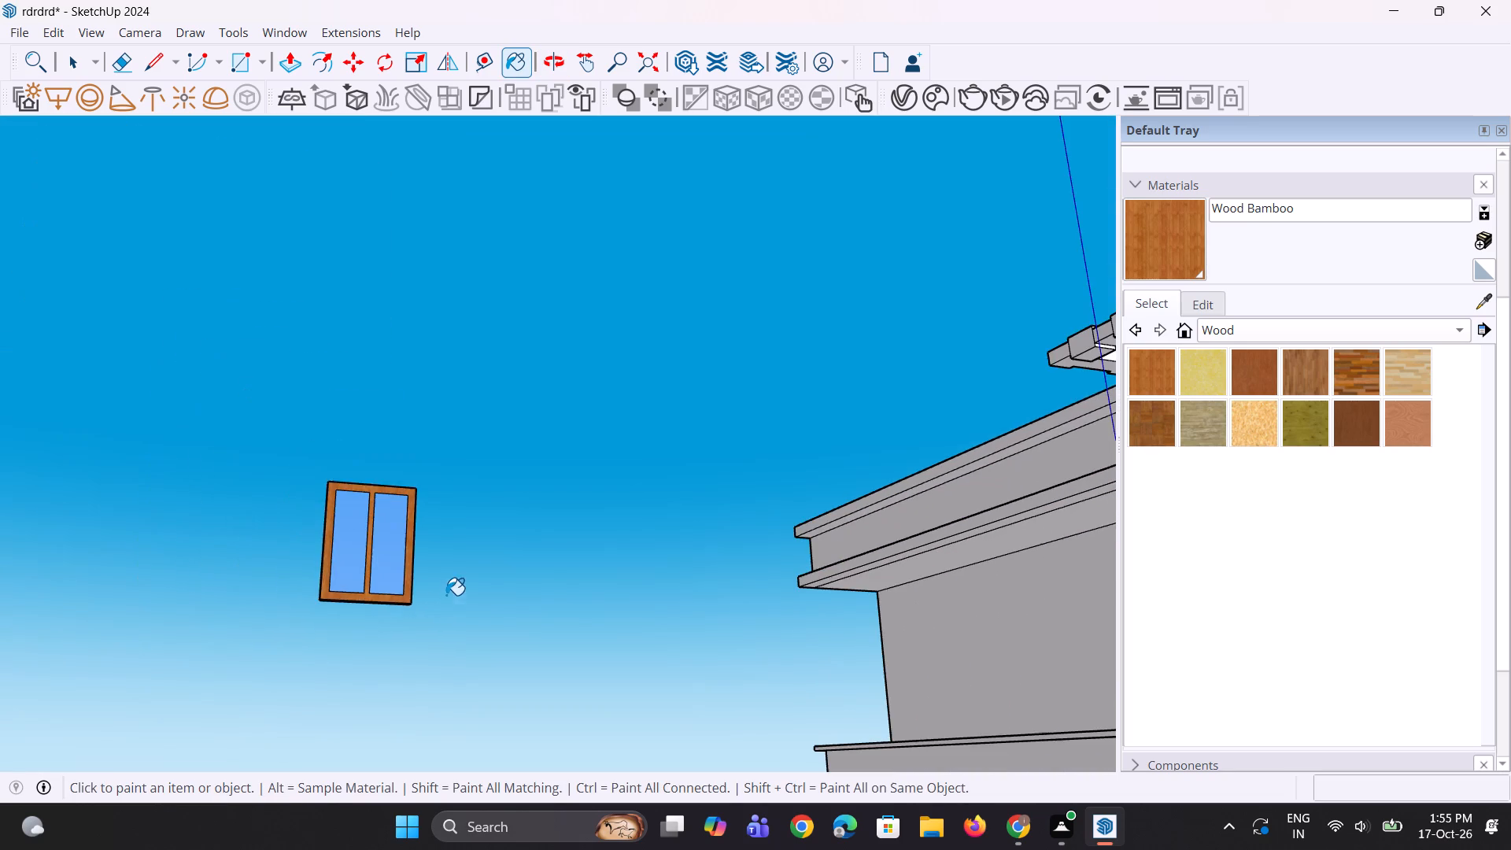
Select the entire finished window and make it a group.
middle_drag(173, 534, 220, 730)
scroll(344, 523, down, 7)
scroll(357, 719, up, 2)
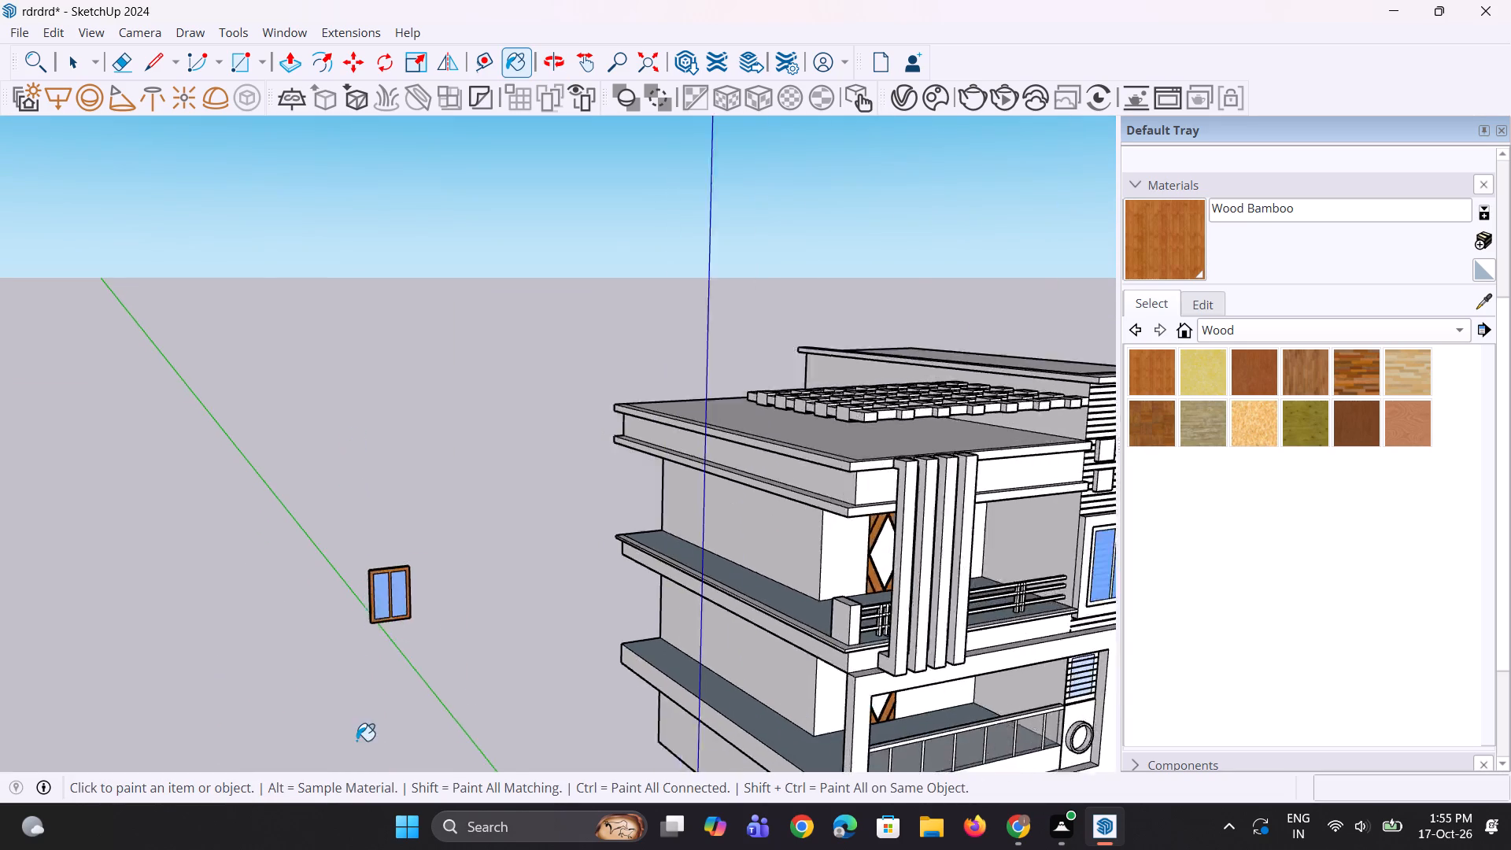
scroll(357, 741, up, 5)
key(space)
key(space)
drag(192, 422, 398, 715)
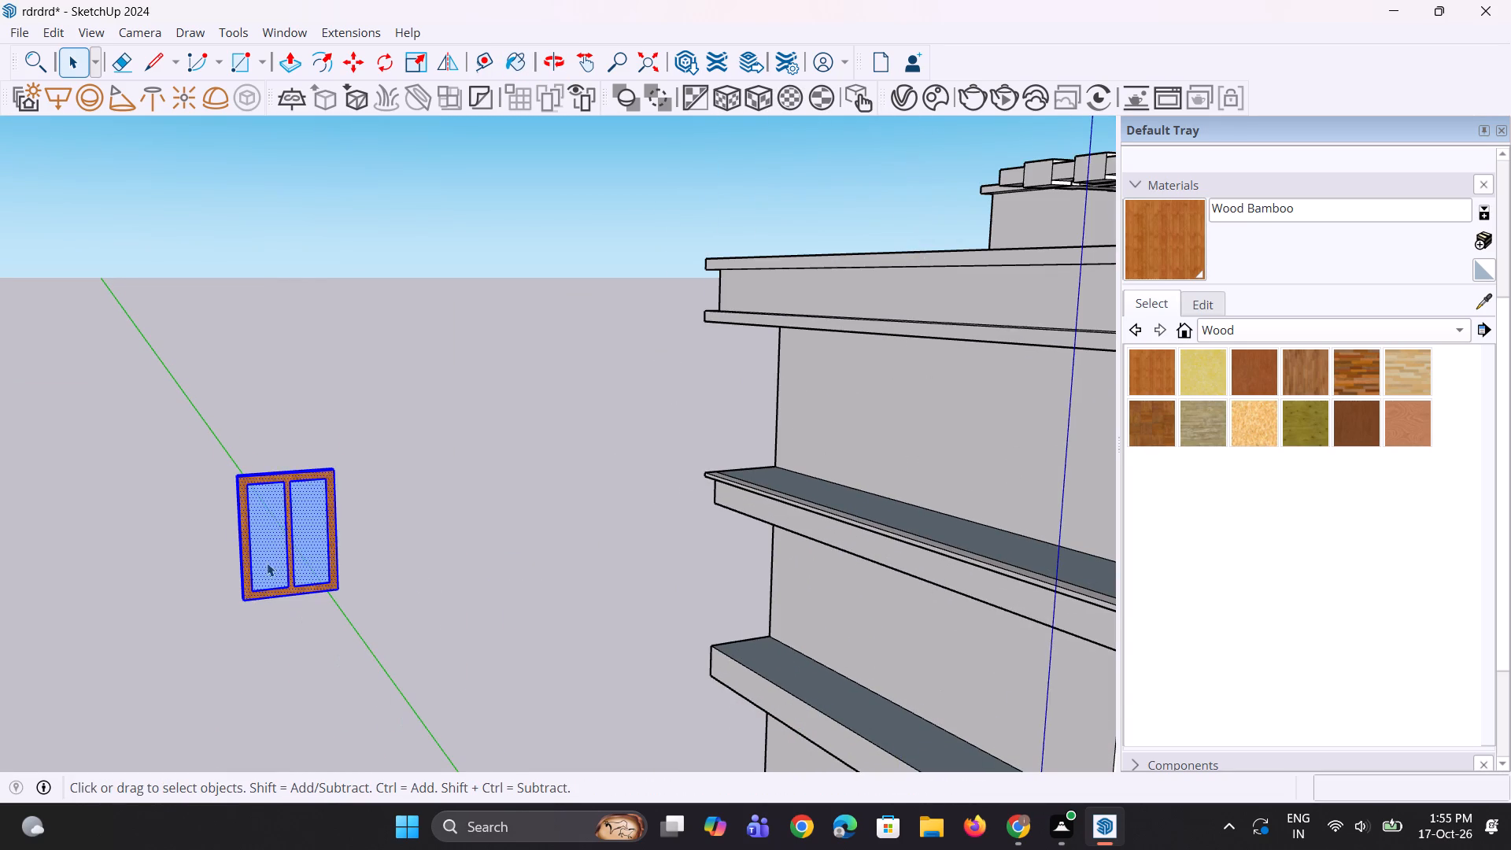
right_click(267, 556)
click(371, 331)
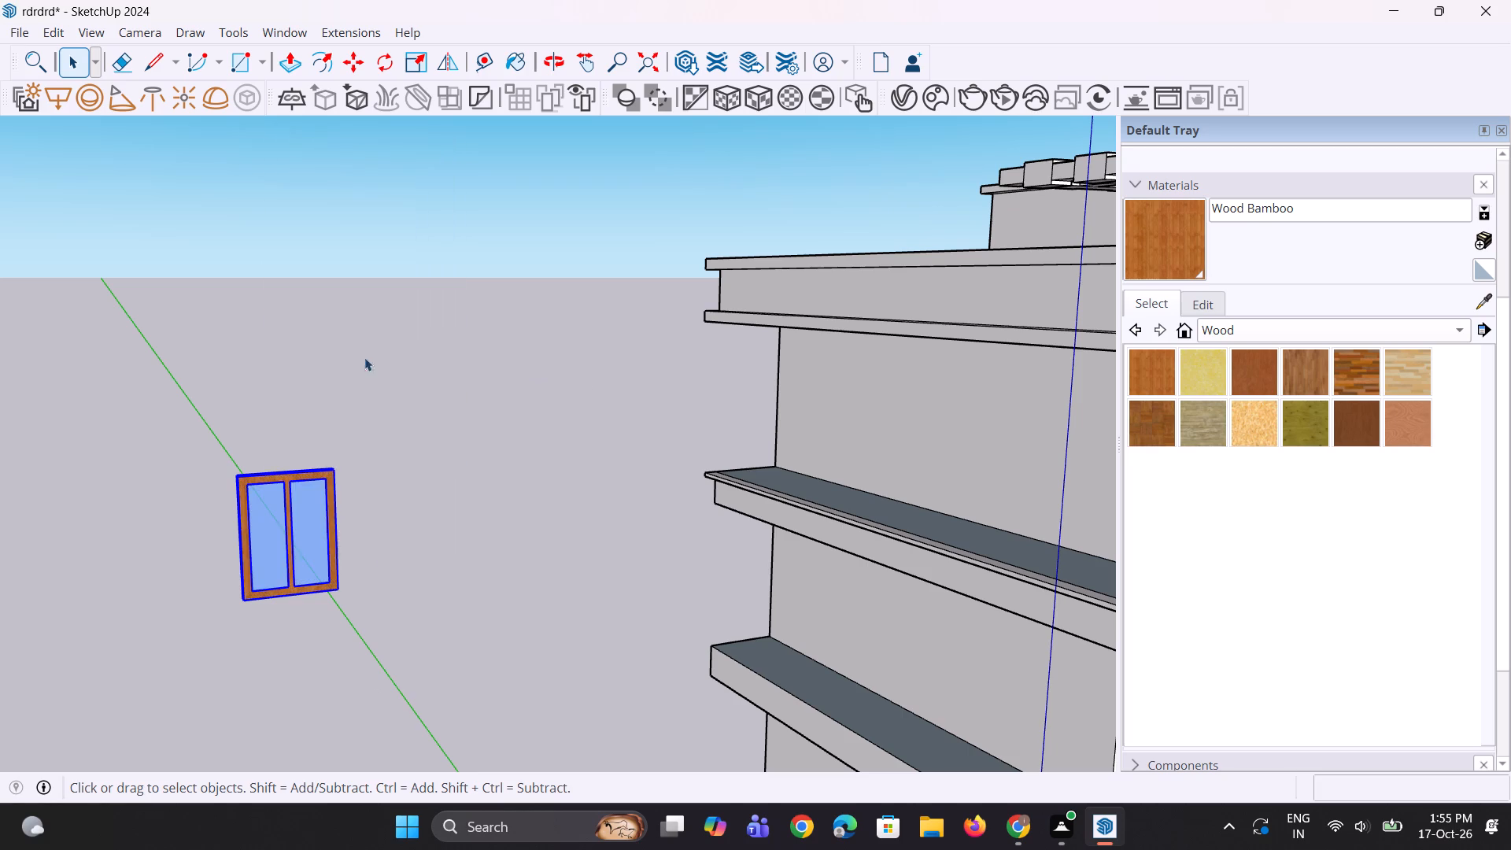
scroll(321, 549, down, 4)
click(388, 560)
Push the window rectangle beside the upper balcony door about 3' 7/8" into the wall to form a recess.
scroll(272, 528, down, 5)
middle_drag(499, 598, 265, 575)
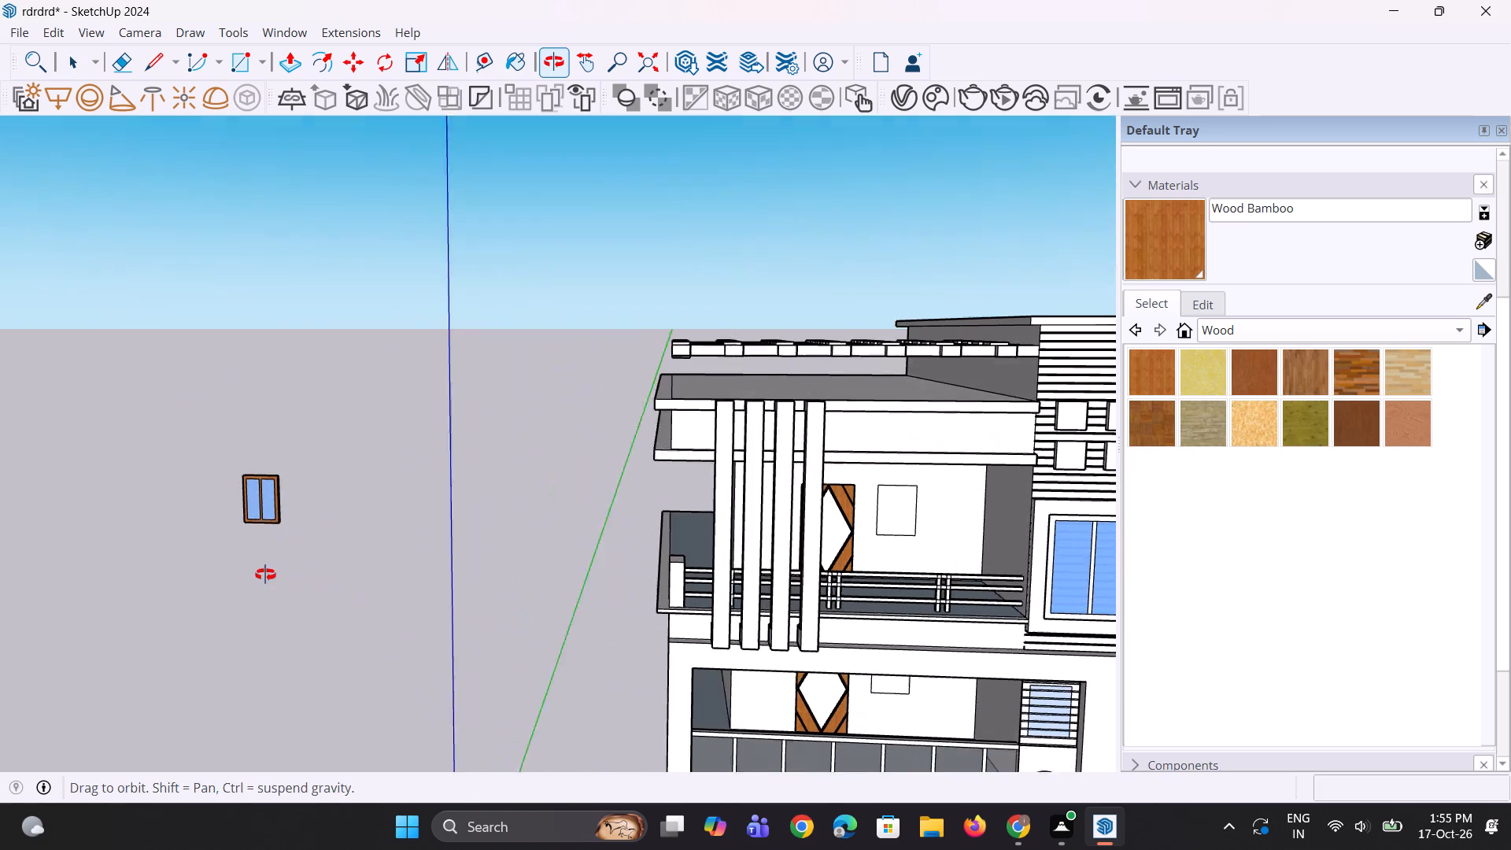
middle_drag(265, 575, 264, 575)
key(p)
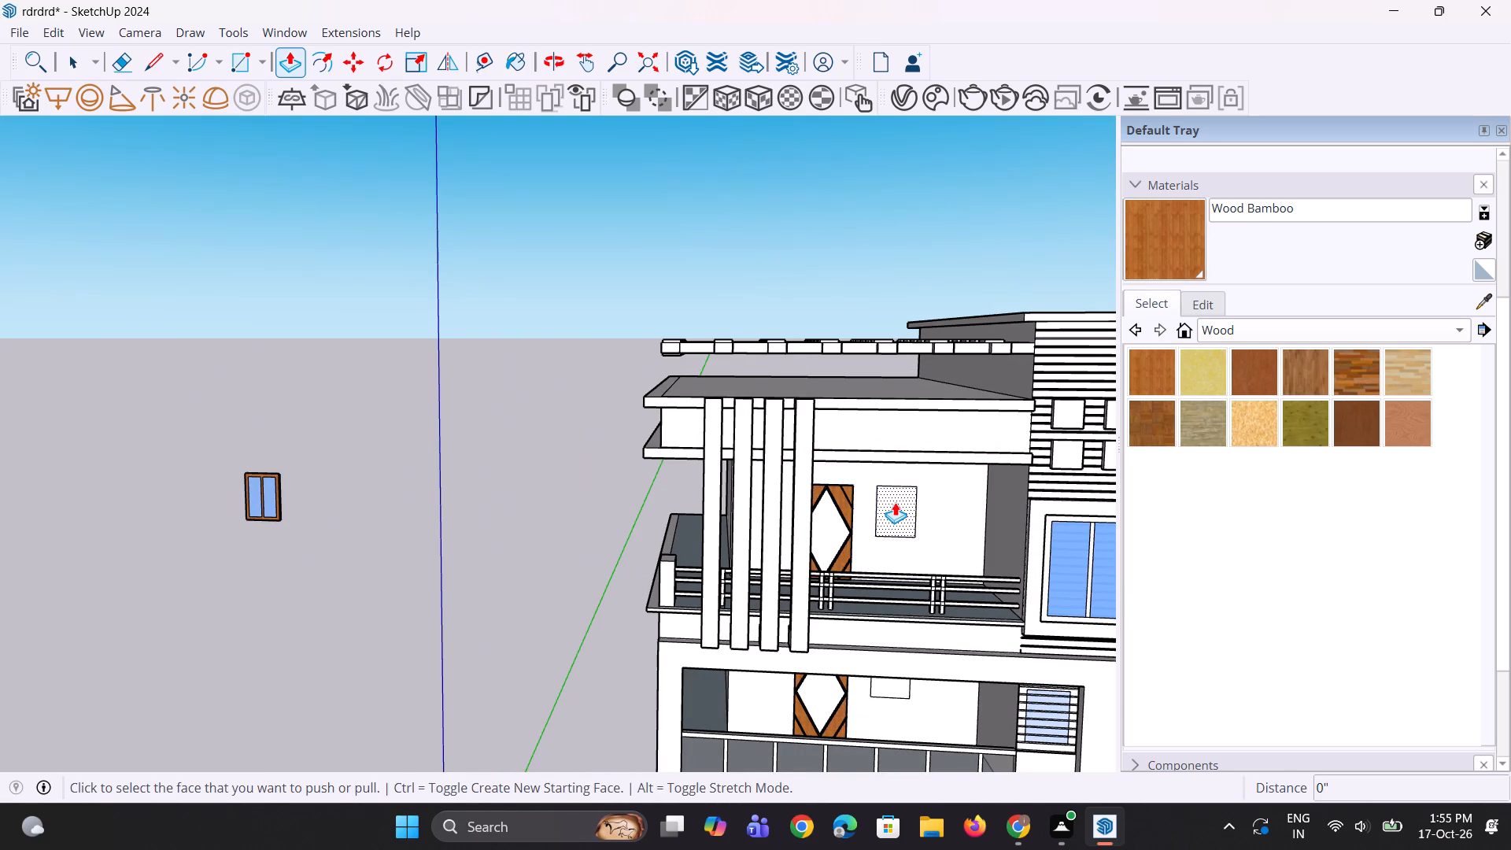
click(895, 502)
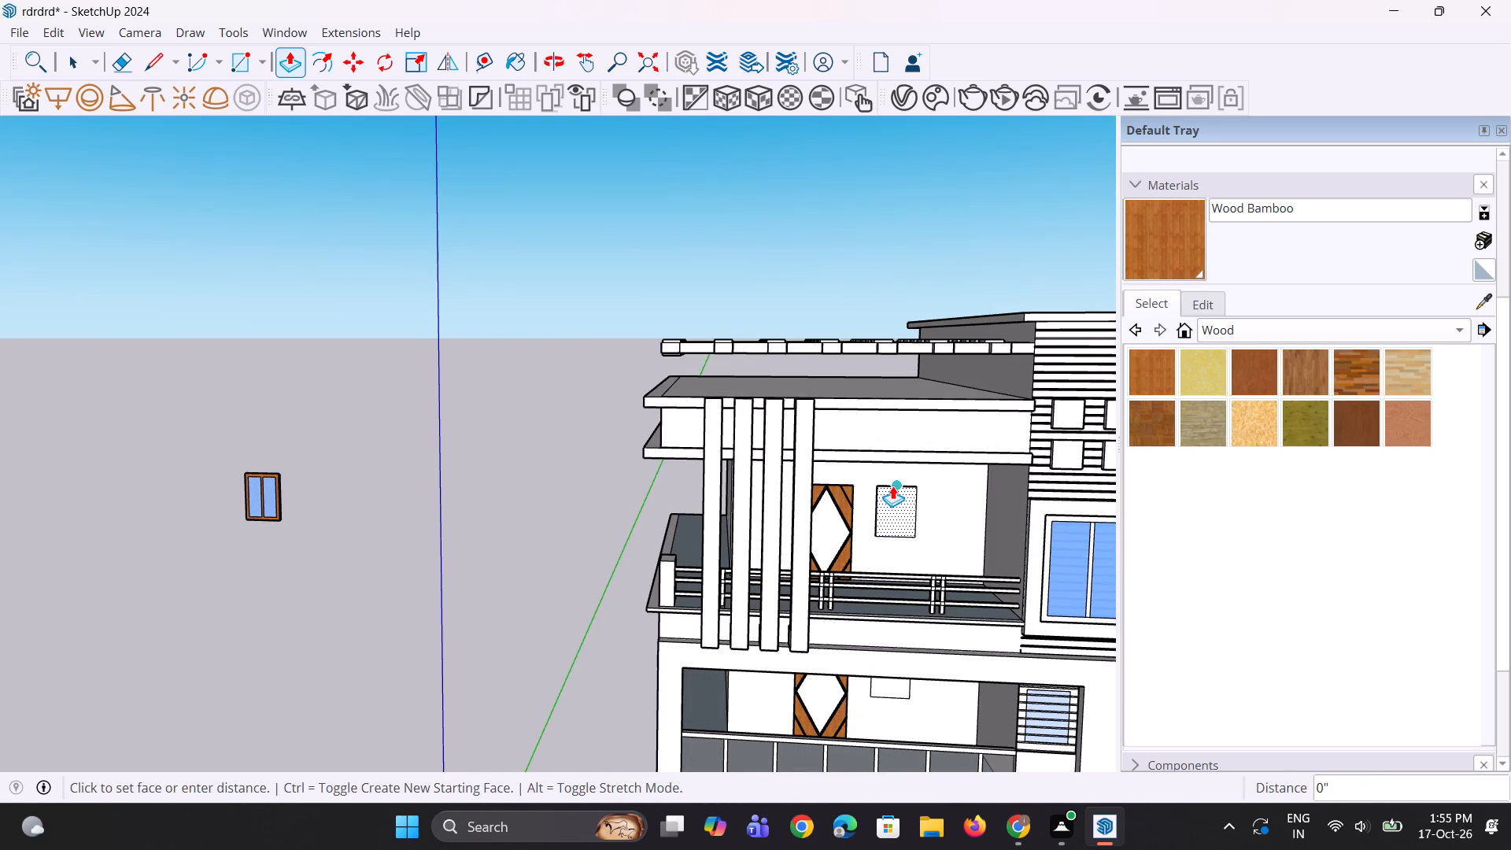
key(Escape)
scroll(905, 522, up, 3)
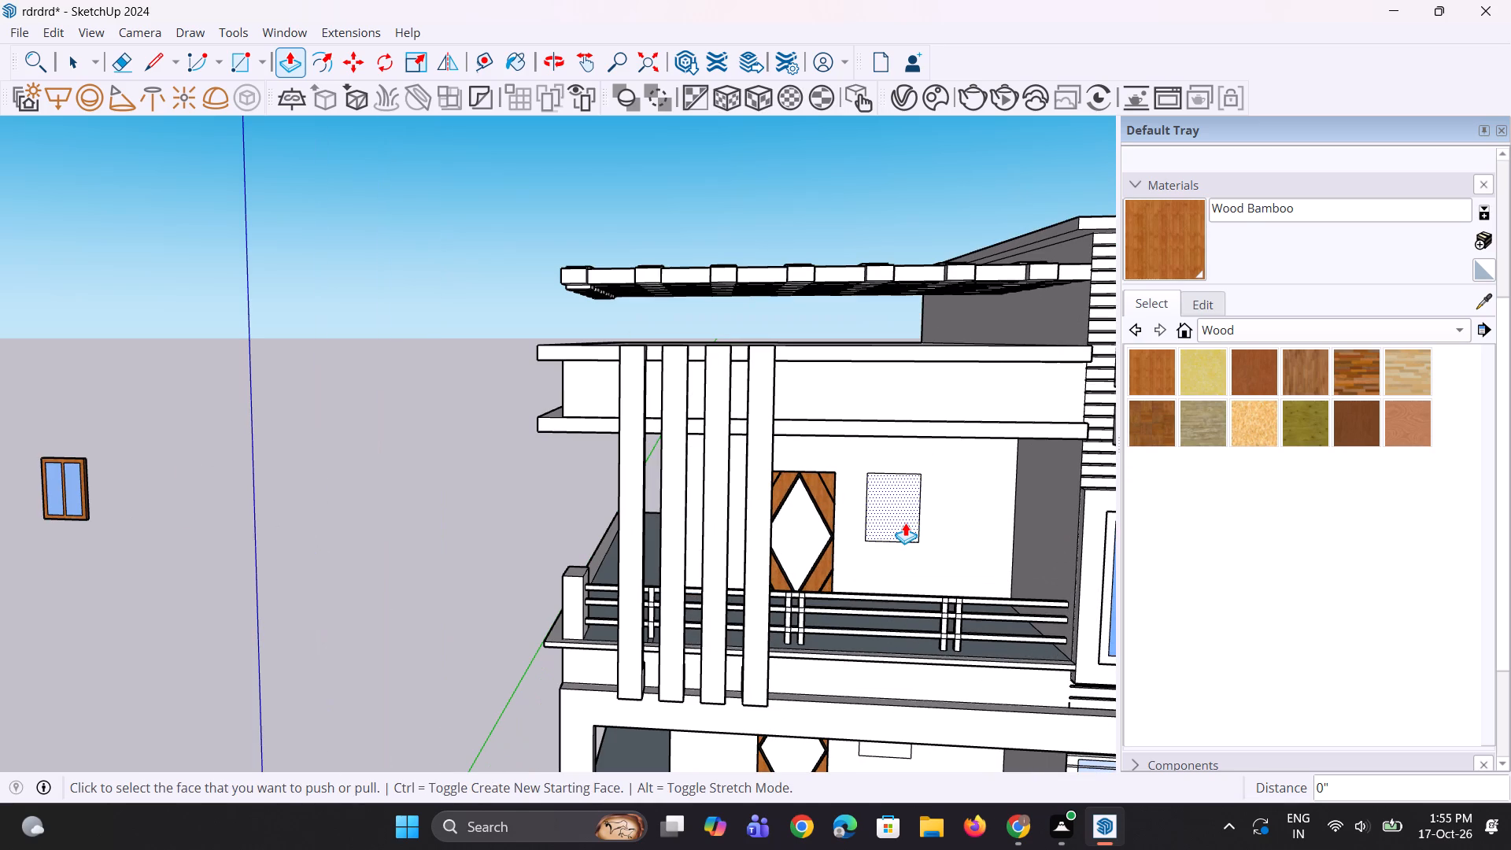
click(905, 523)
click(901, 508)
Repeat the same push depth on the window rectangle beside the lower balcony door.
scroll(815, 535, down, 3)
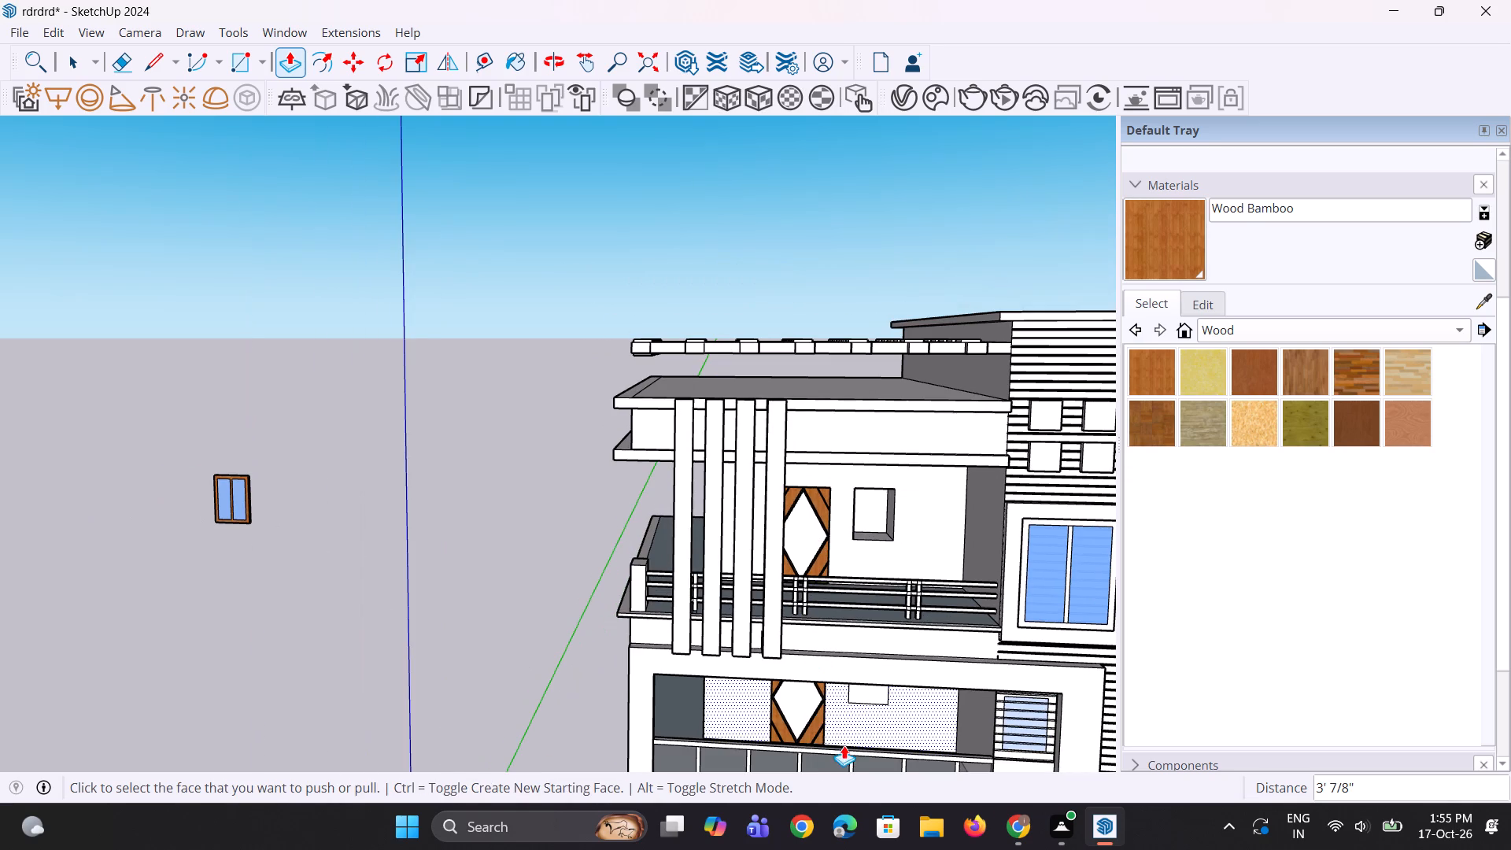
double_click(854, 696)
key(space)
key(space)
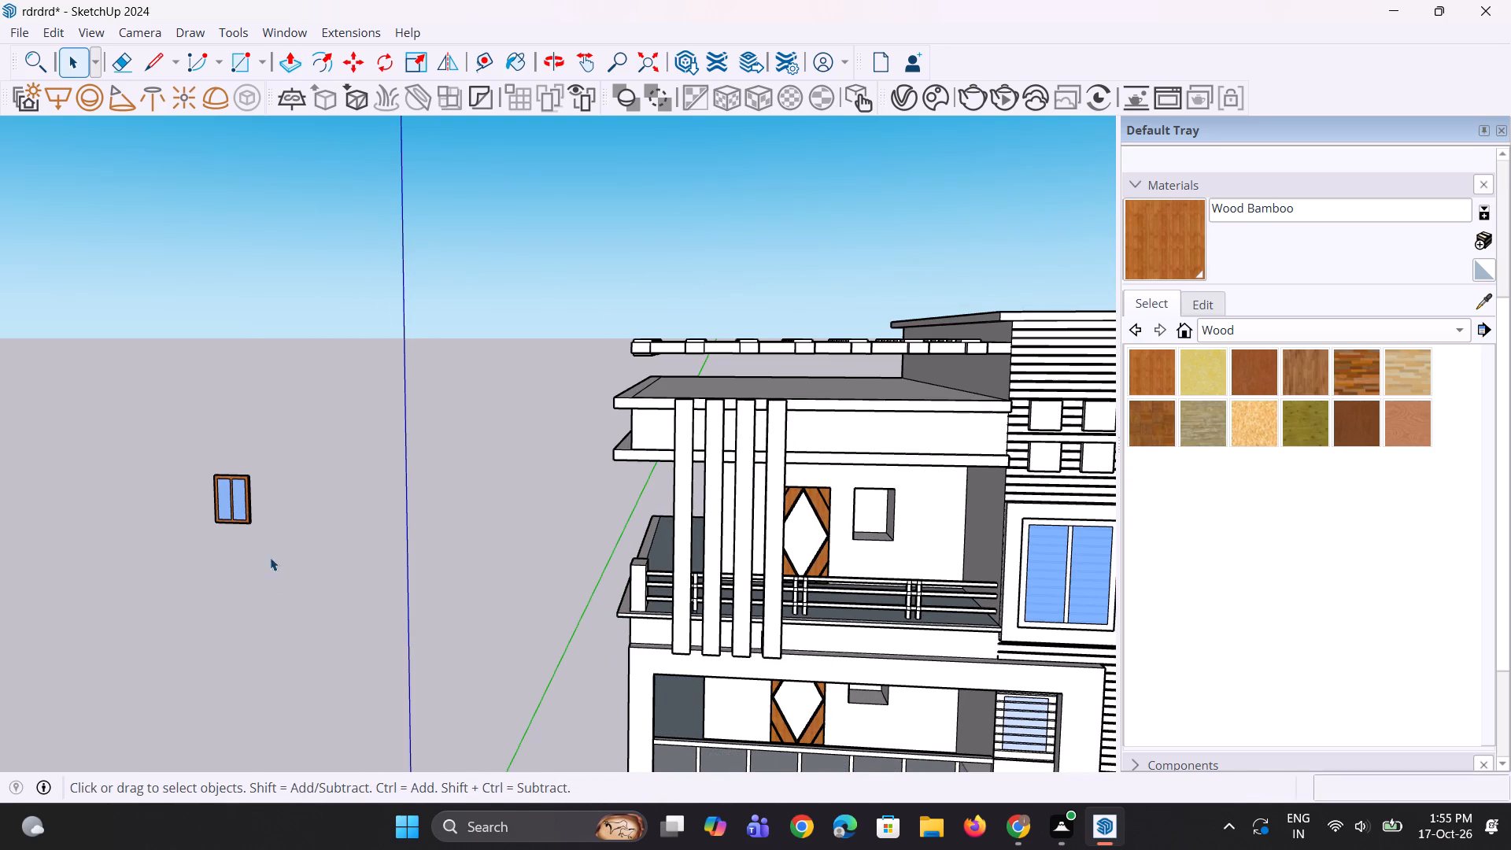
Copy the window group by its bottom corner into the opening beside the upper balcony door.
click(241, 520)
key(m)
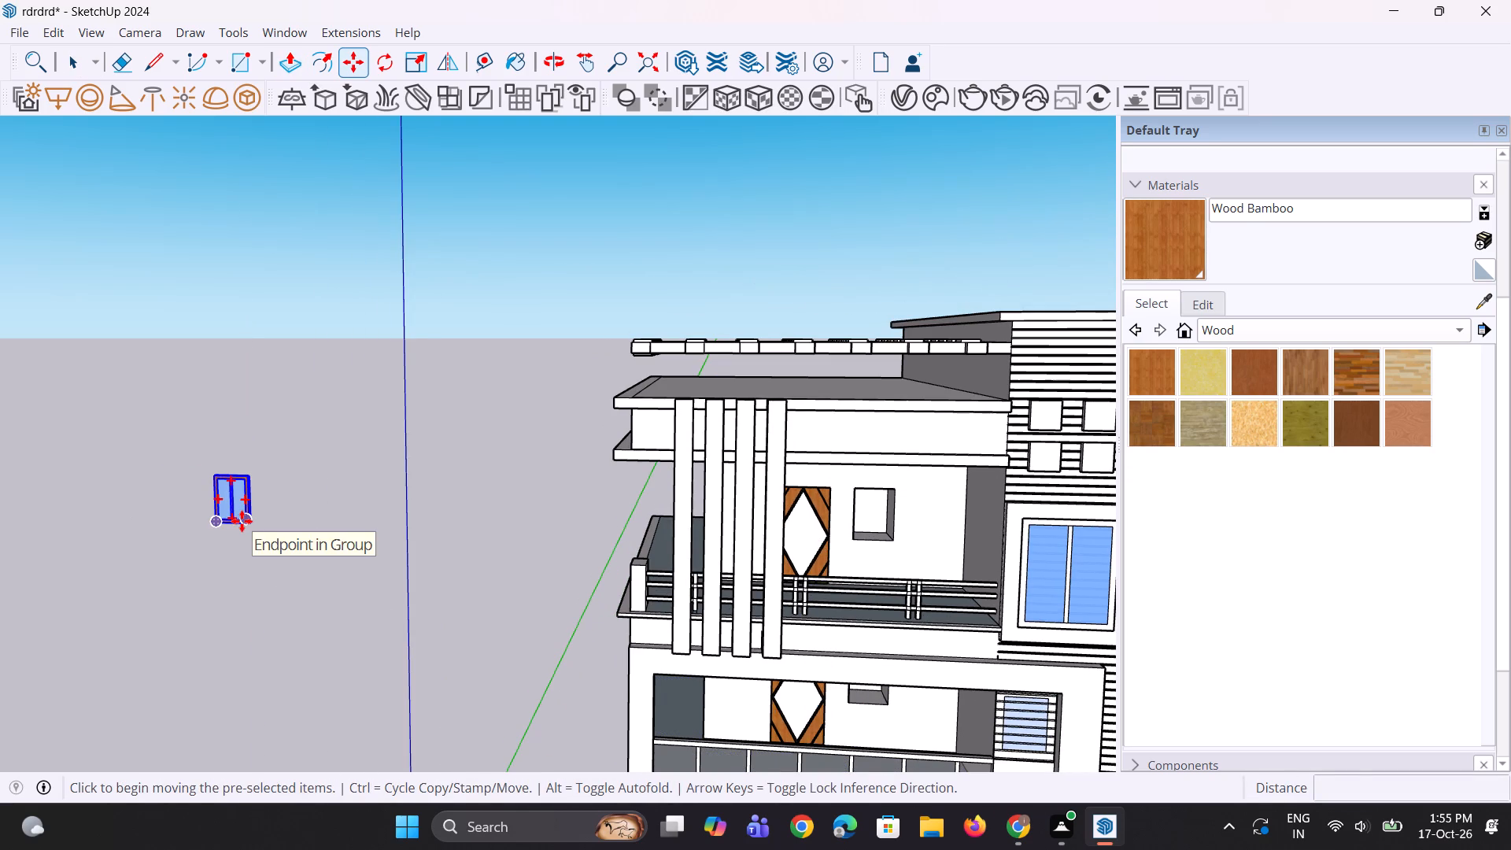
click(252, 534)
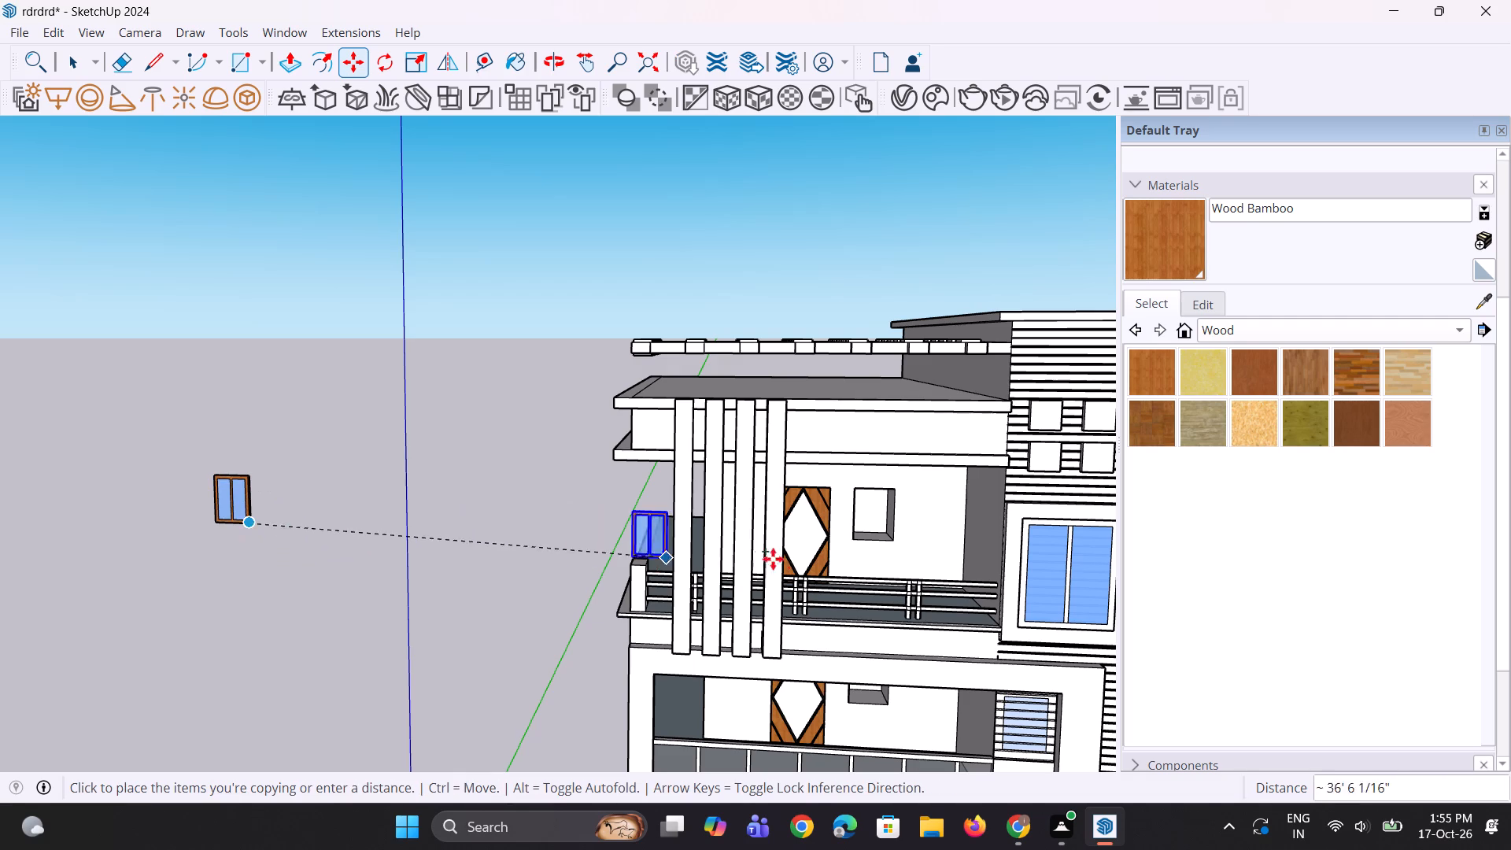
scroll(904, 548, up, 3)
click(896, 532)
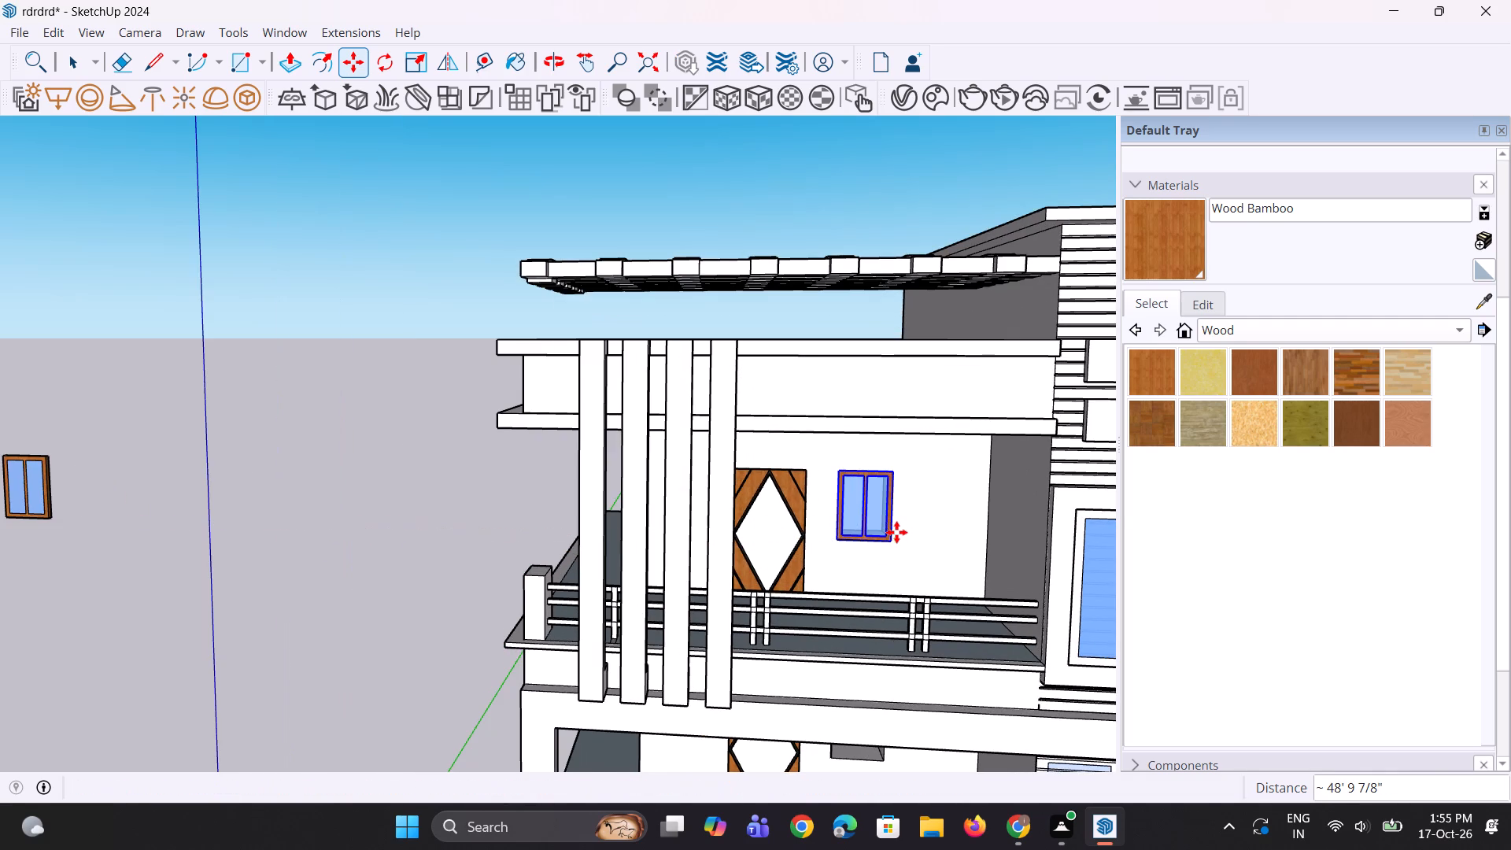
scroll(840, 589, down, 2)
middle_drag(868, 577, 637, 592)
scroll(874, 584, up, 3)
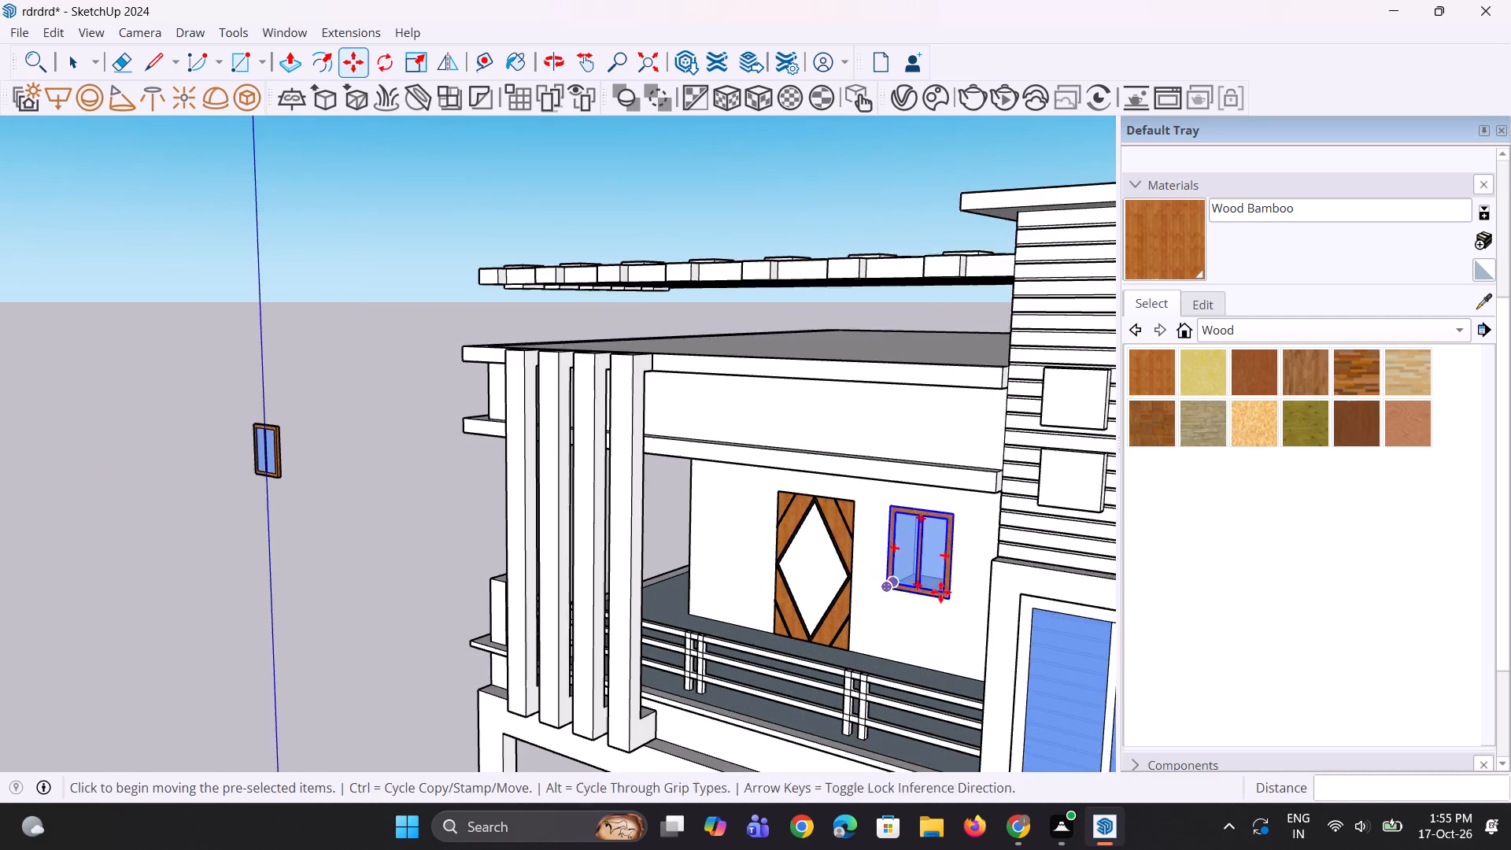
scroll(940, 592, up, 9)
scroll(950, 611, down, 5)
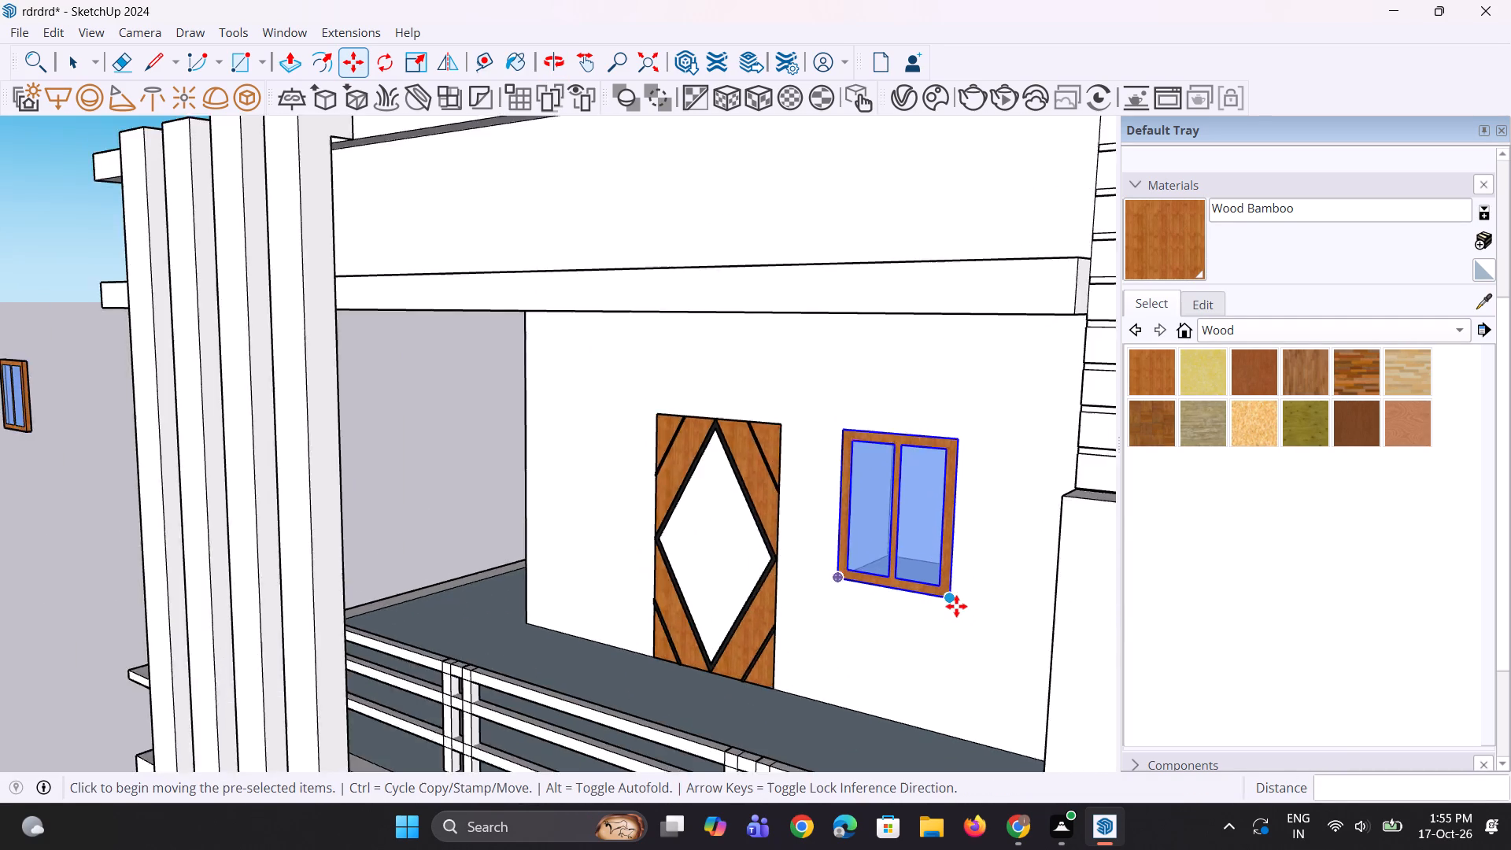
scroll(956, 606, down, 8)
Move the original window group by its bottom corner into the opening beside the lower balcony door.
key(space)
key(space)
click(345, 488)
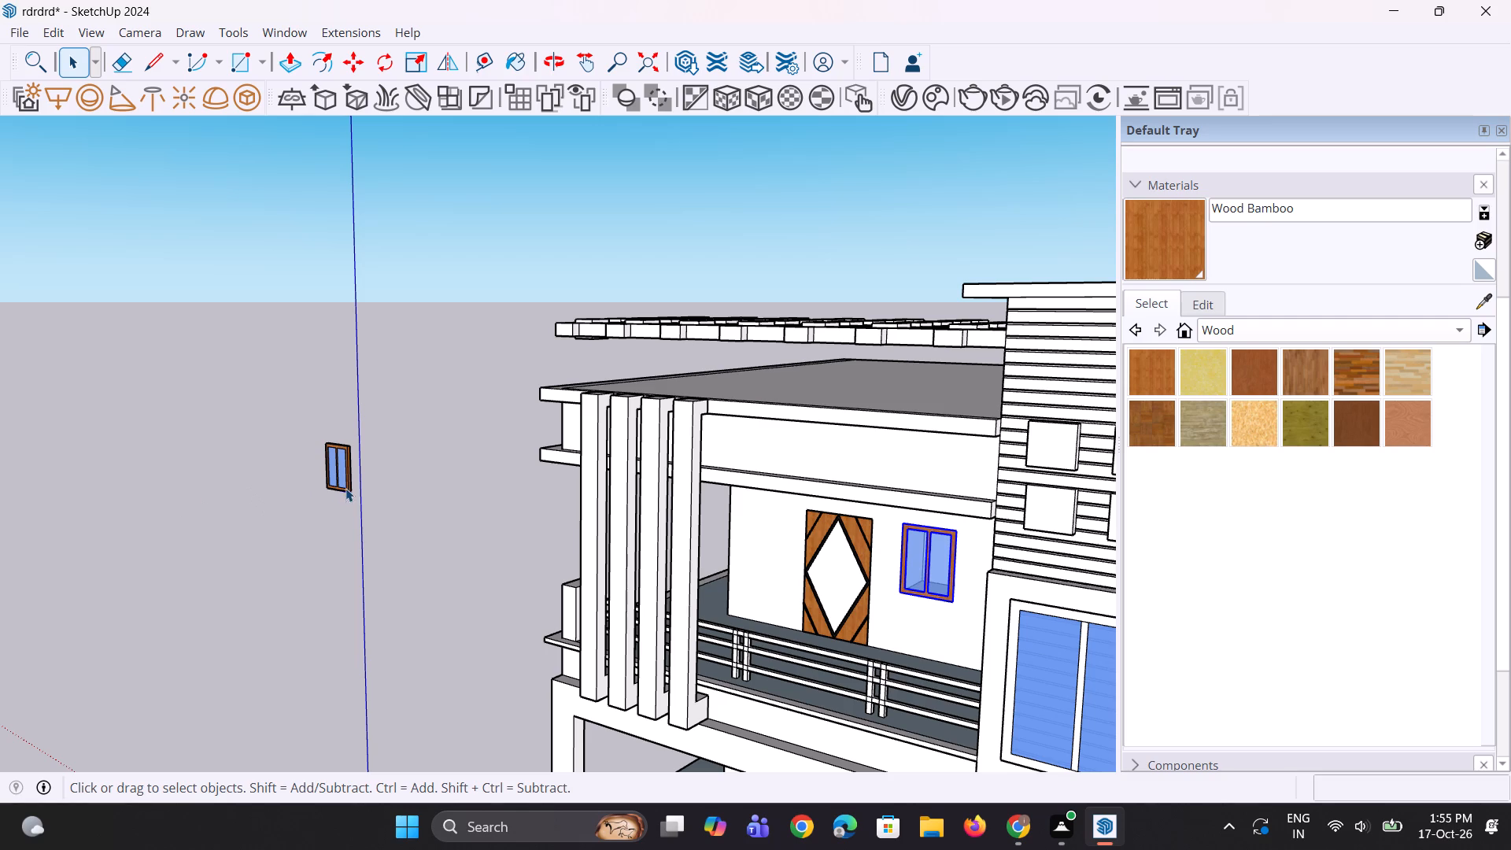
key(m)
click(351, 500)
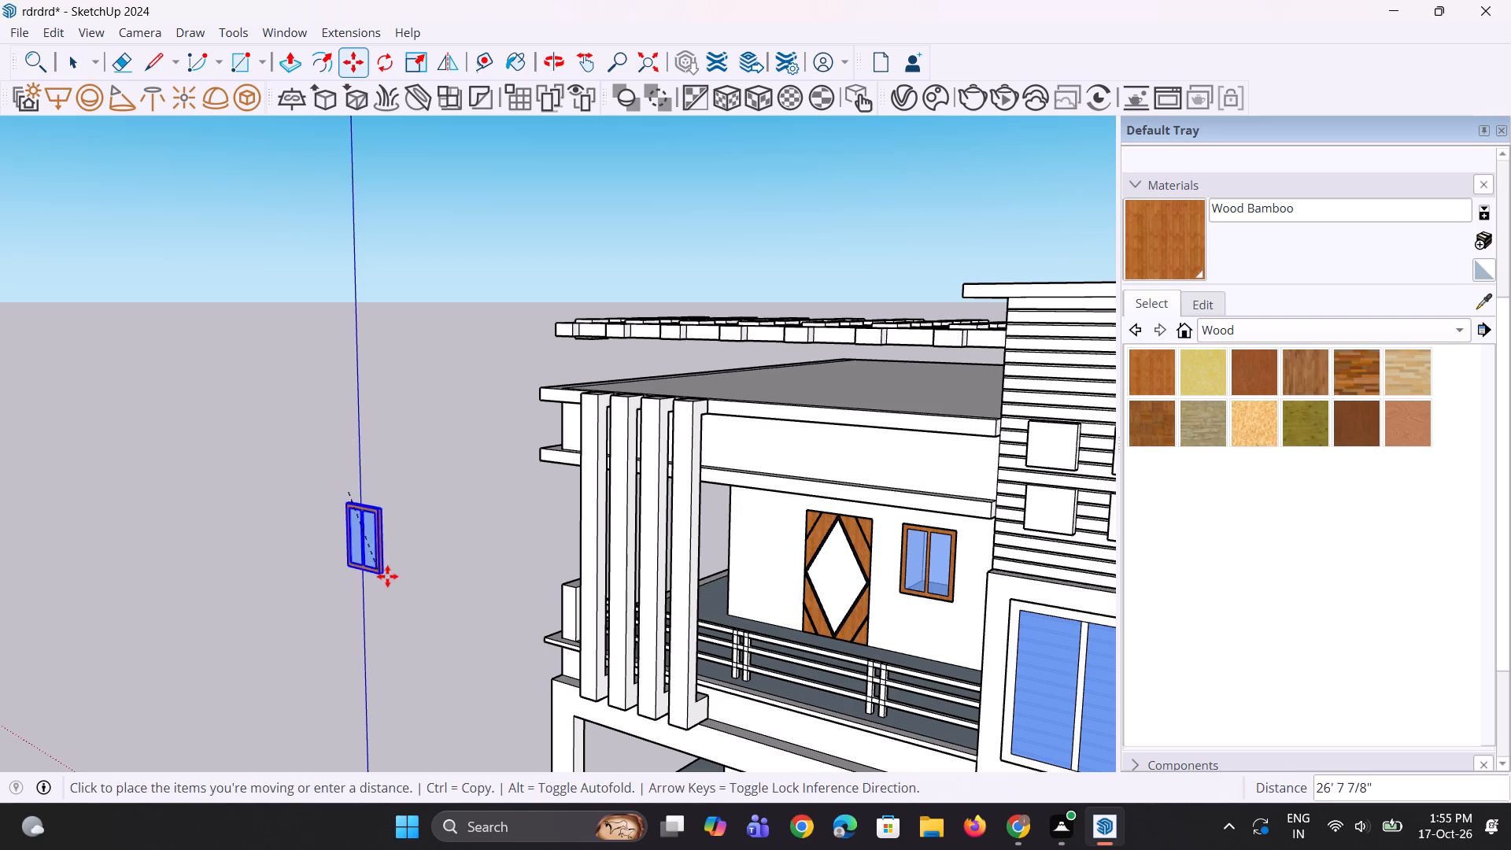
scroll(405, 568, down, 8)
middle_drag(456, 726, 653, 718)
scroll(630, 696, up, 3)
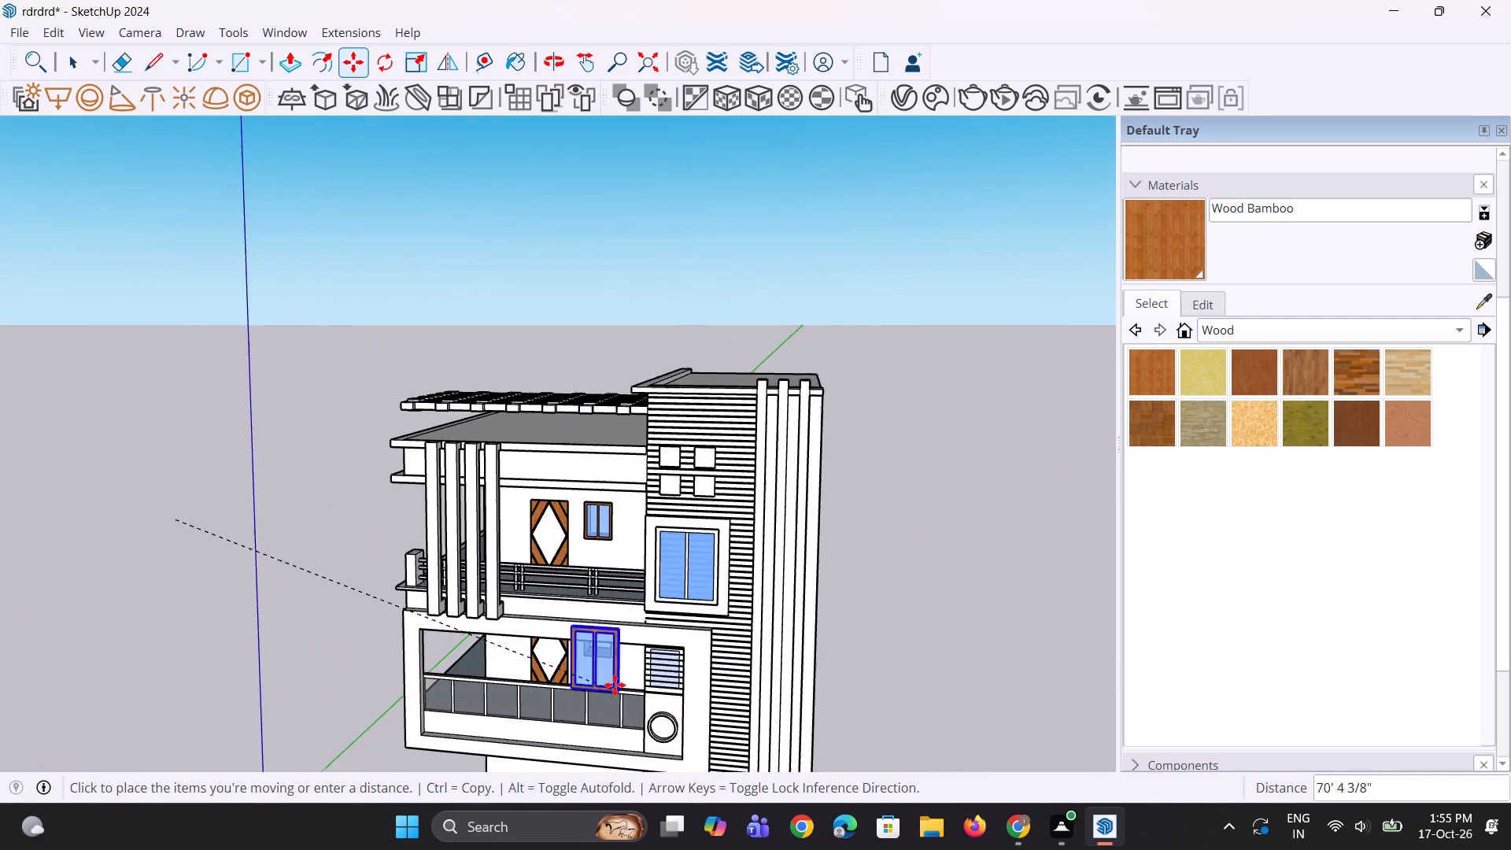
scroll(615, 685, up, 19)
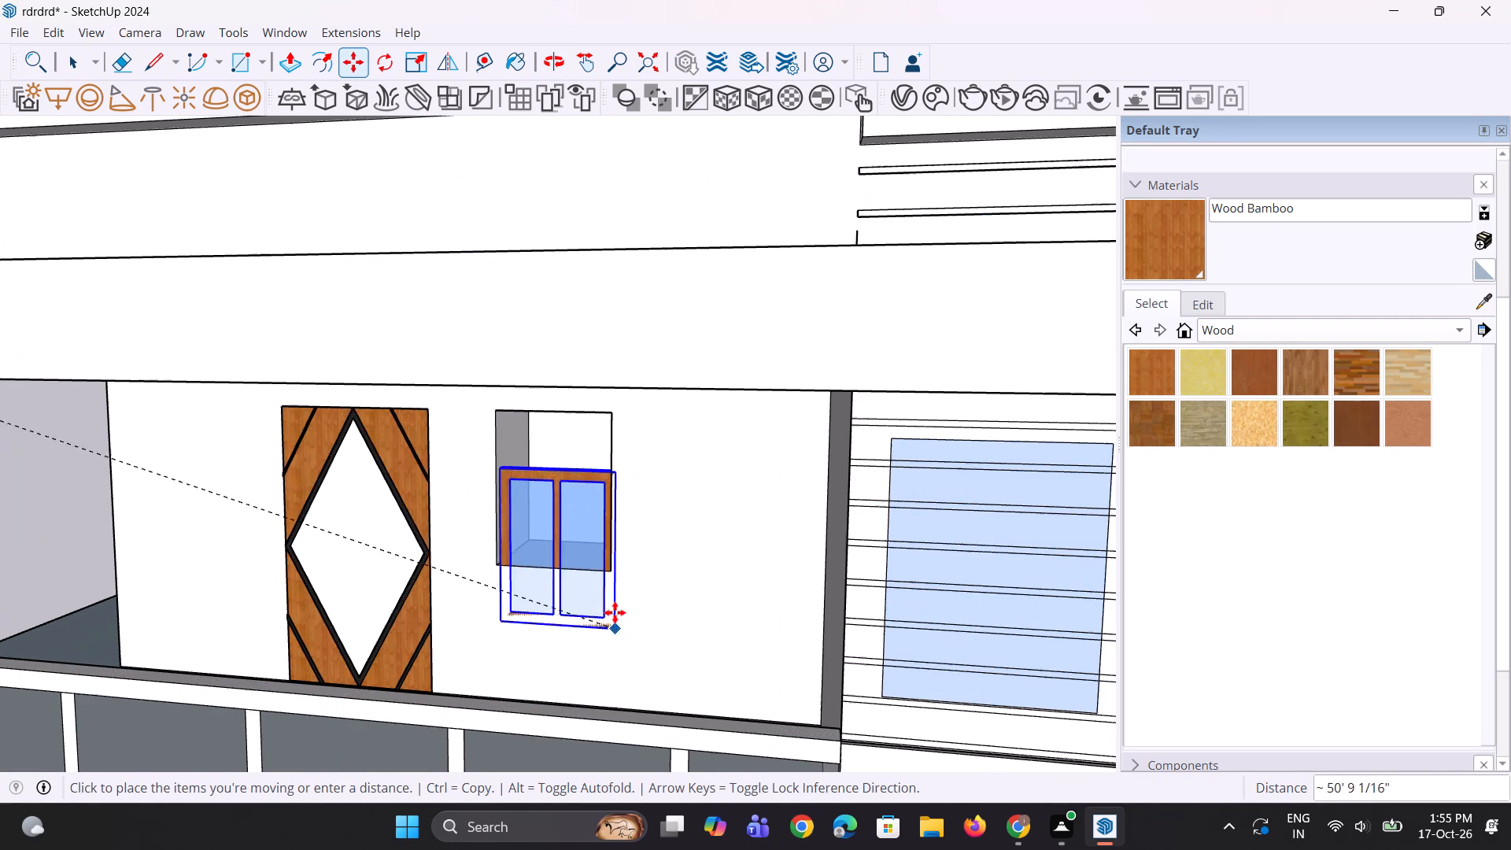
click(608, 566)
key(space)
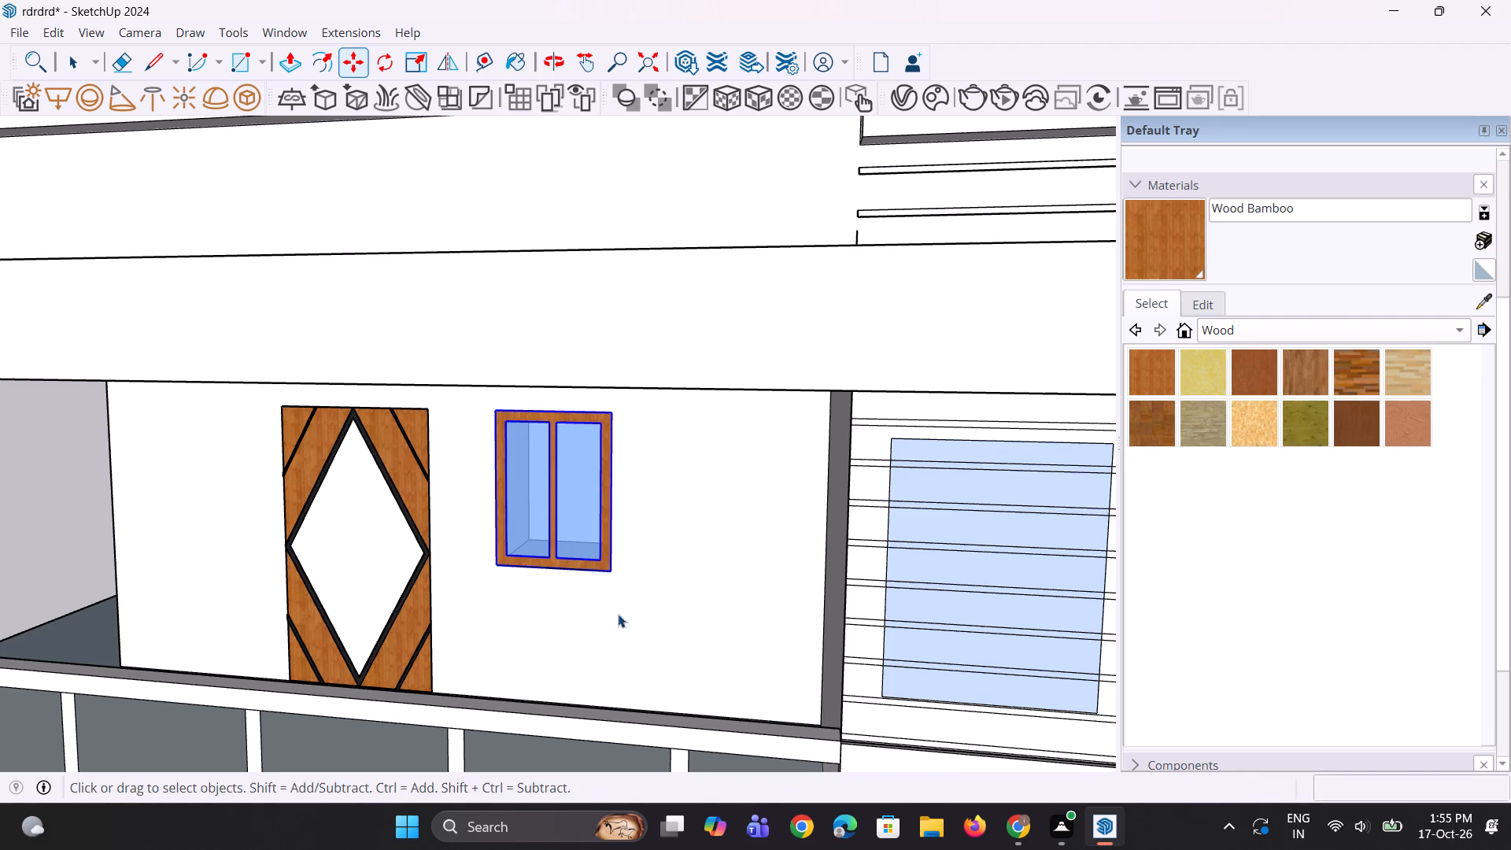
key(space)
key(space)
click(99, 548)
Examine the house front and the two fitted balcony windows up close and from a distance.
middle_drag(556, 560, 652, 567)
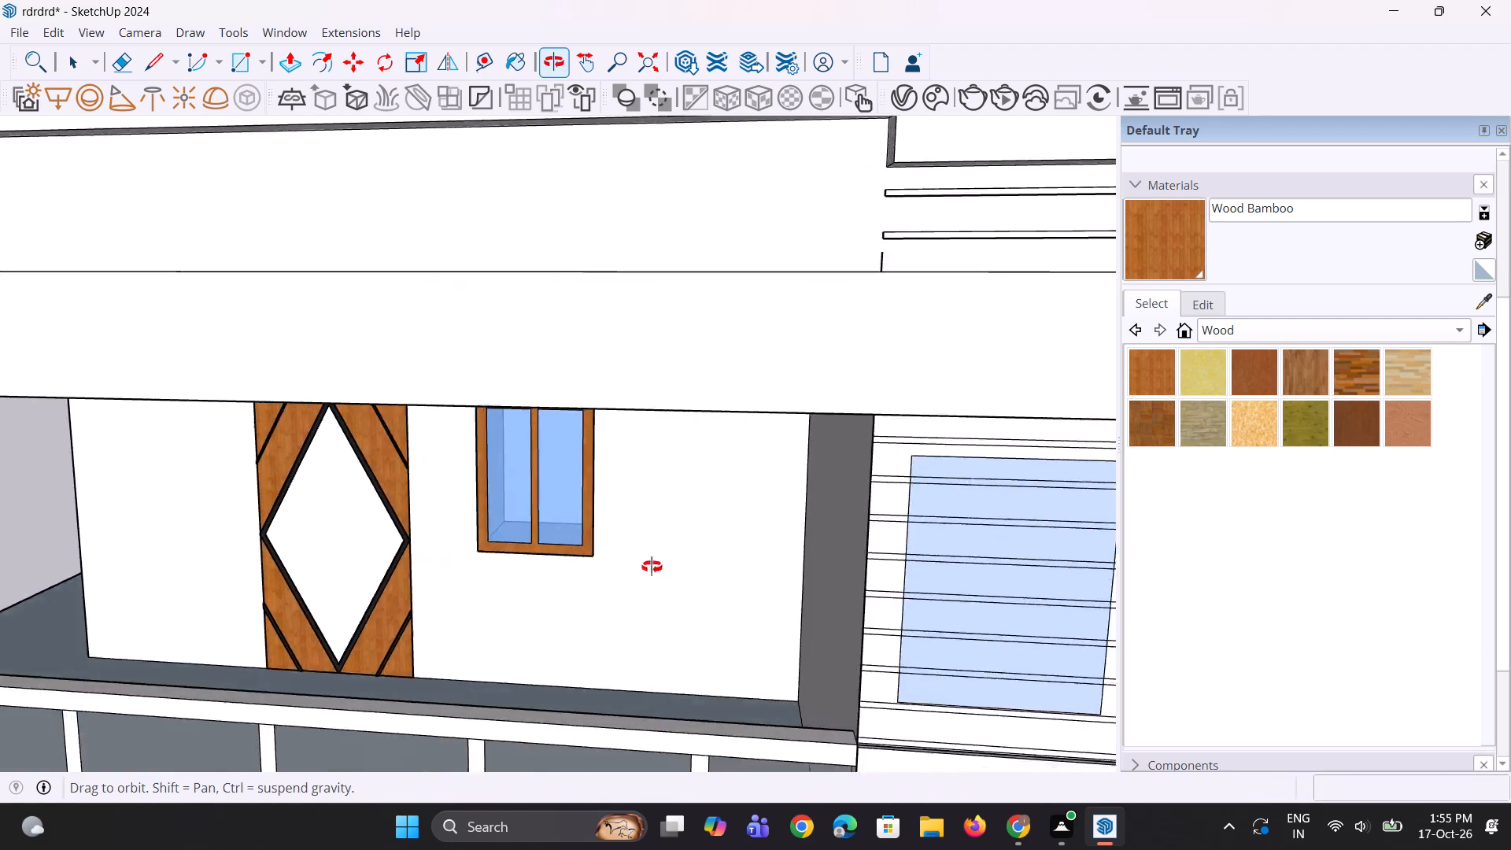
middle_drag(652, 567, 694, 566)
scroll(767, 711, down, 9)
scroll(534, 612, up, 1)
middle_drag(533, 612, 519, 566)
scroll(529, 545, down, 6)
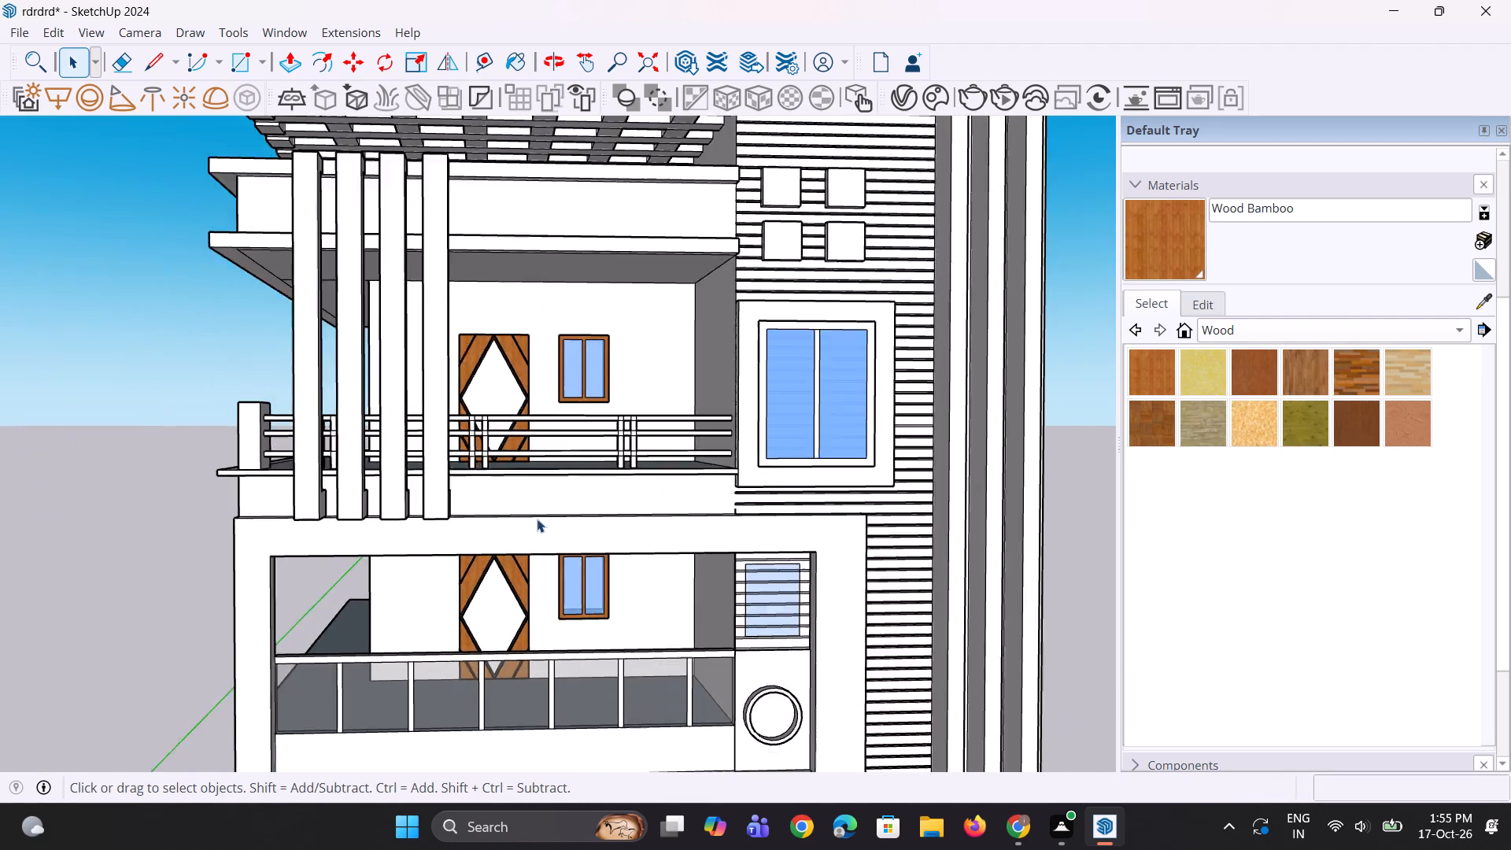
scroll(537, 519, down, 4)
middle_drag(552, 552, 578, 552)
click(906, 606)
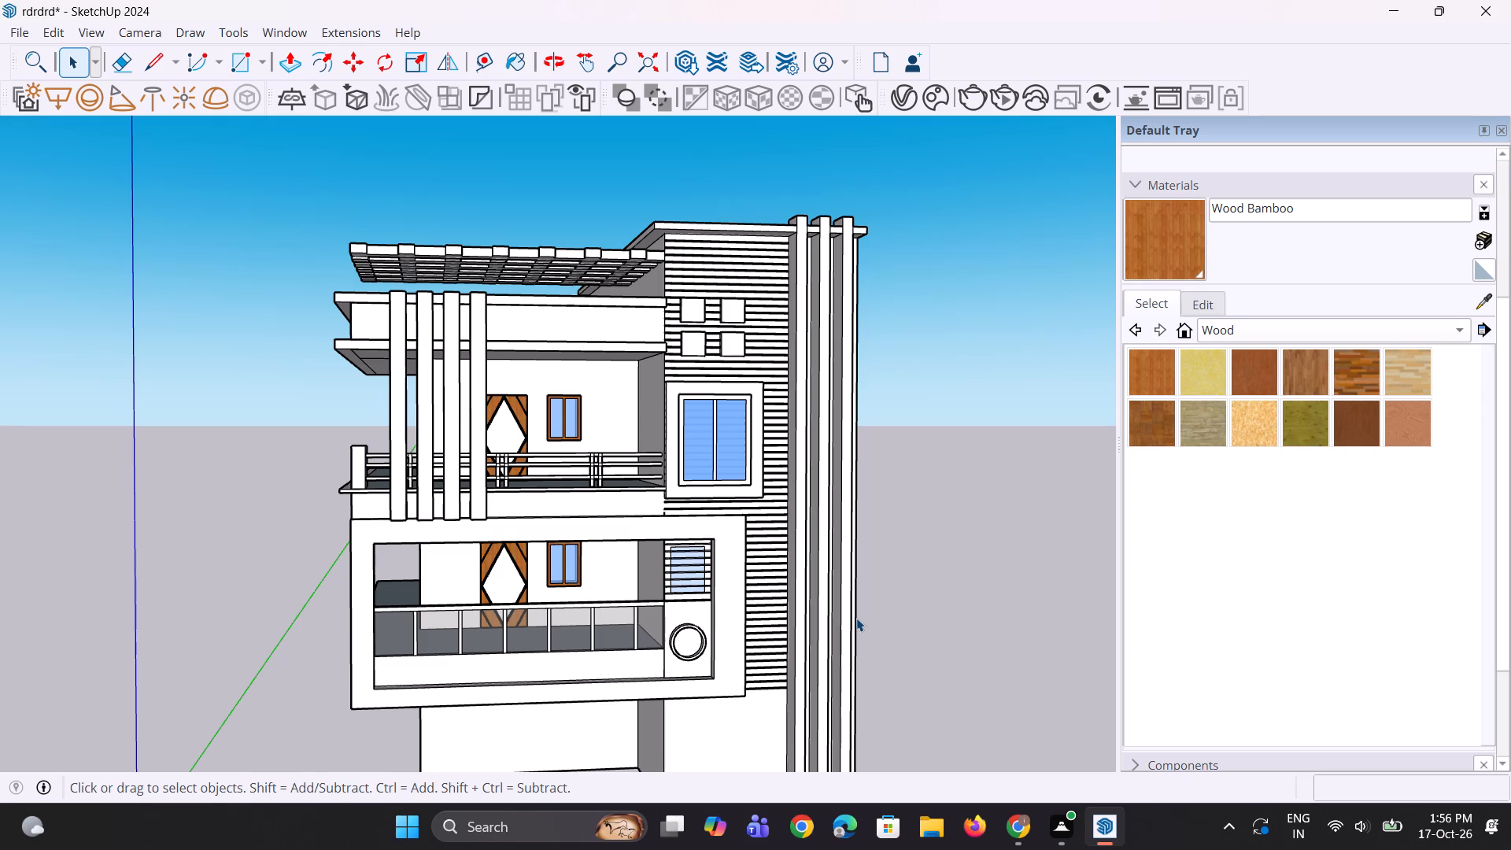
scroll(826, 607, down, 2)
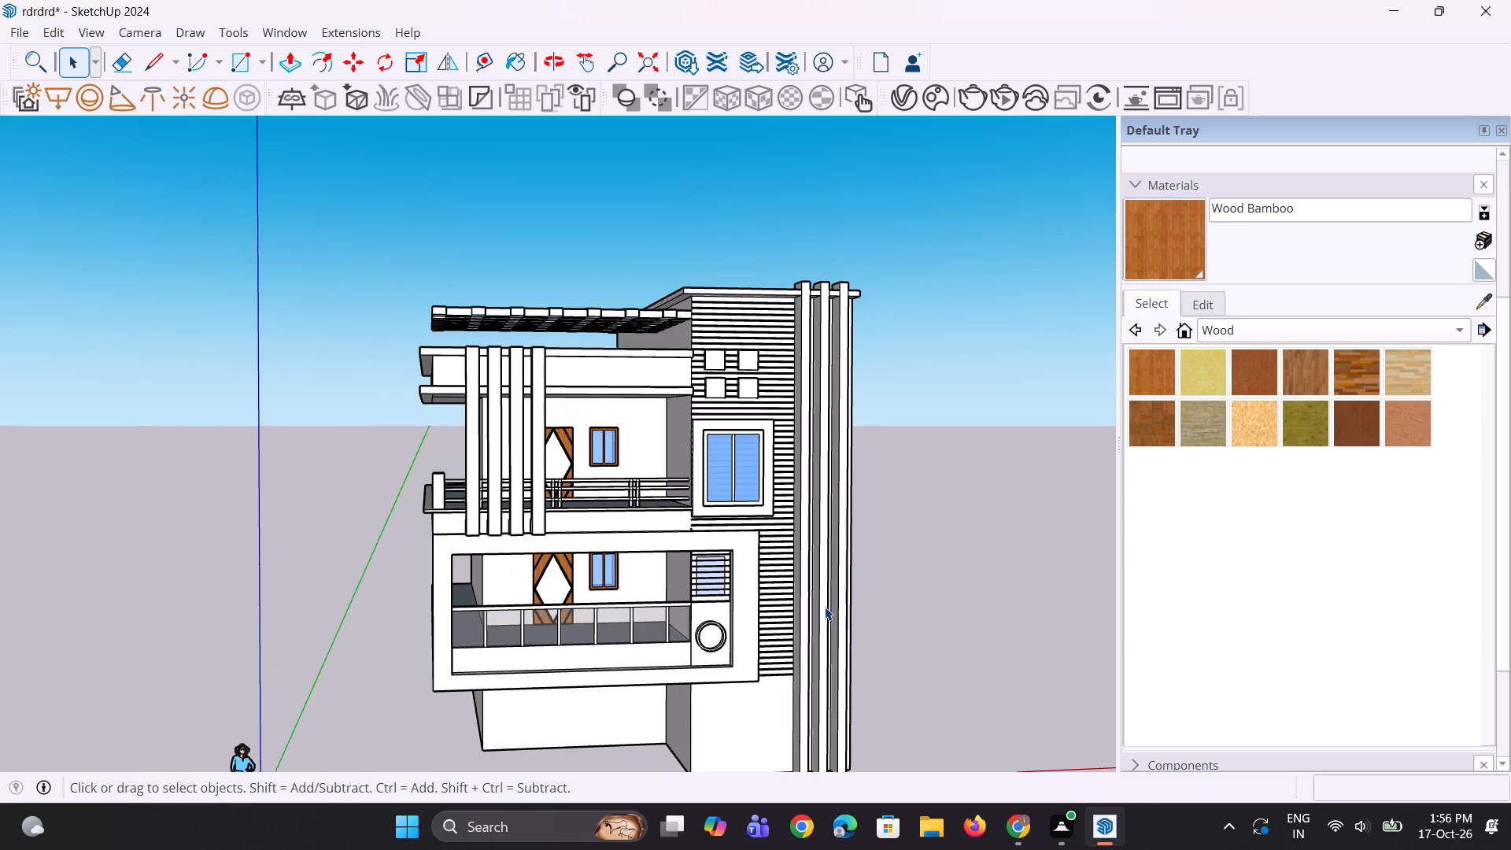
scroll(824, 607, up, 2)
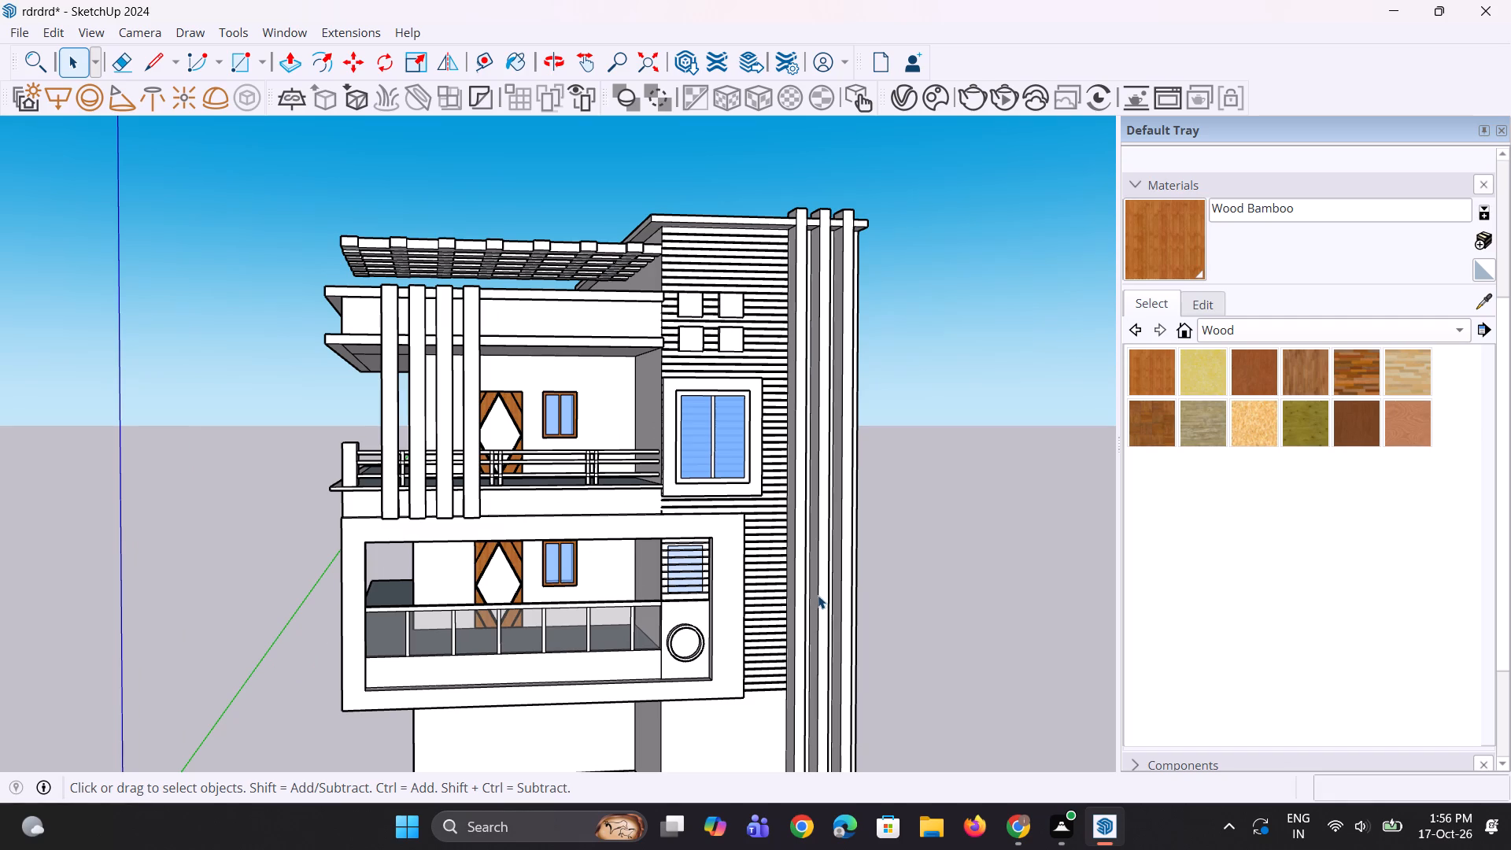
scroll(809, 593, down, 3)
middle_drag(807, 594, 733, 593)
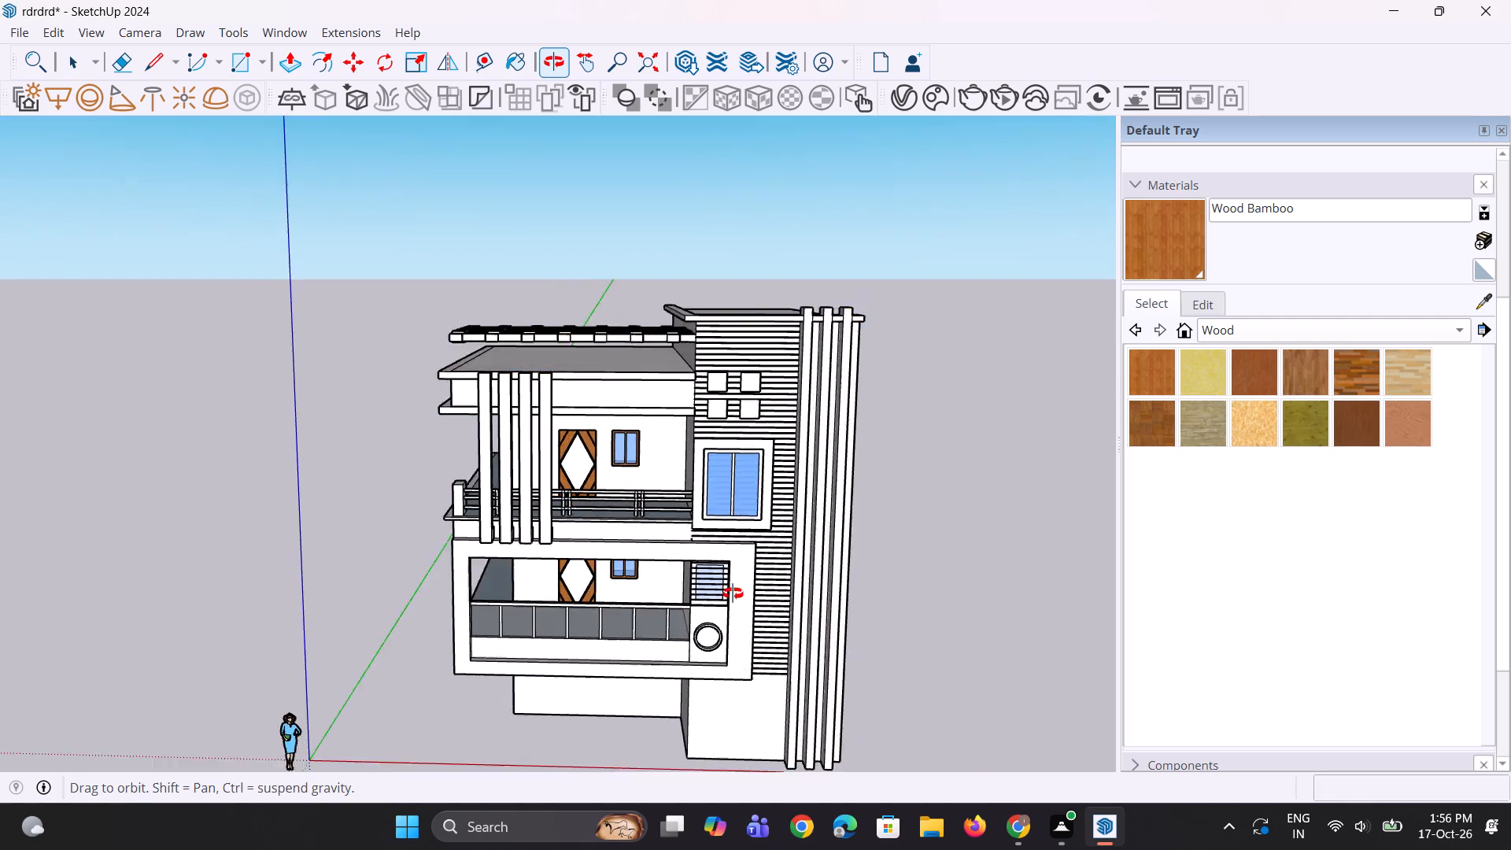
middle_drag(733, 593, 733, 588)
scroll(733, 645, up, 13)
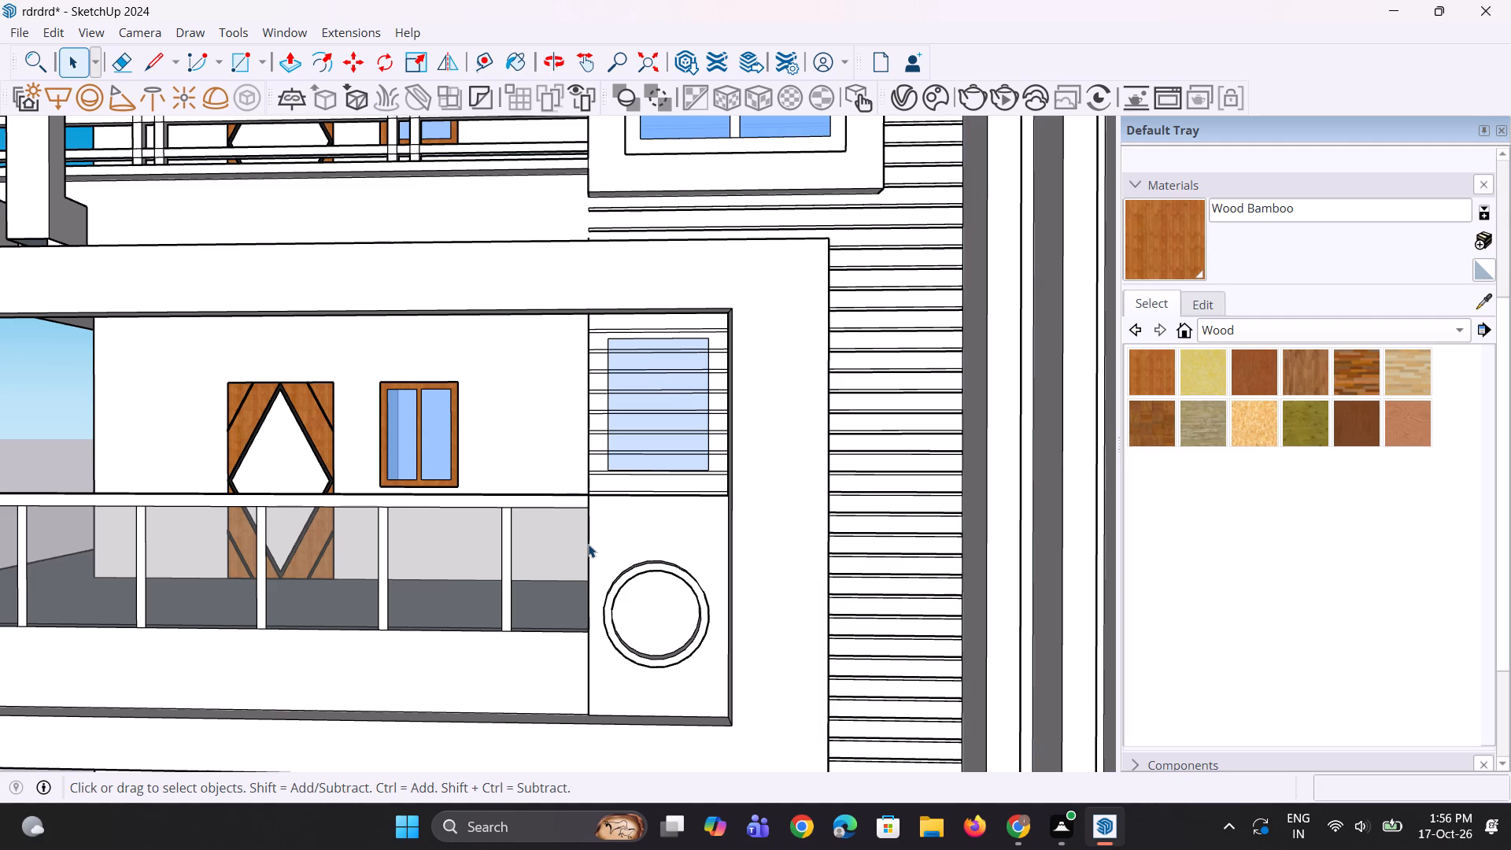
scroll(588, 544, down, 3)
middle_drag(588, 544, 599, 541)
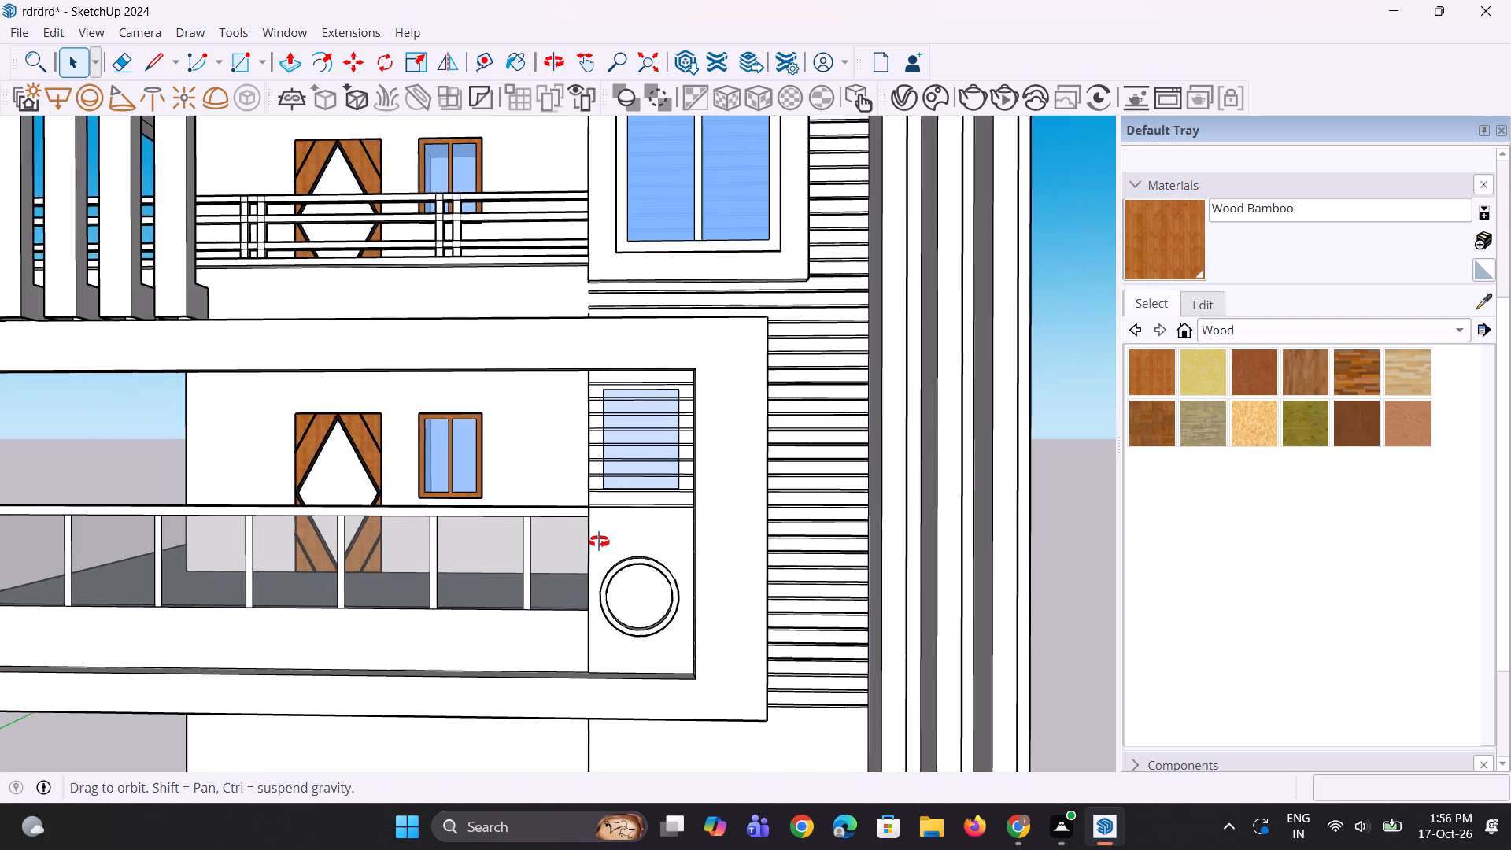
middle_drag(599, 541, 623, 523)
scroll(541, 524, down, 8)
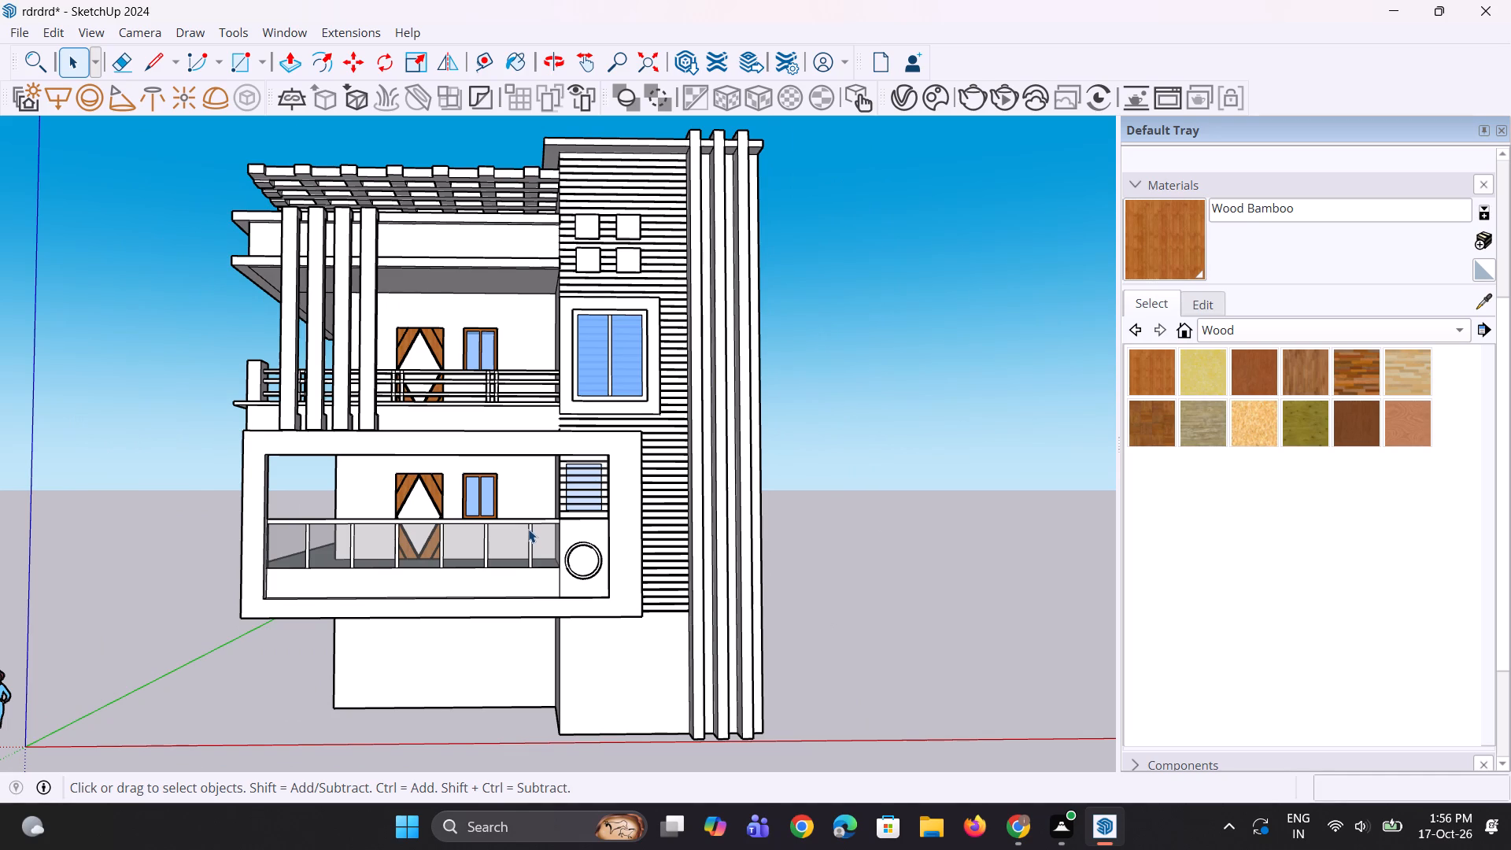
scroll(659, 545, down, 5)
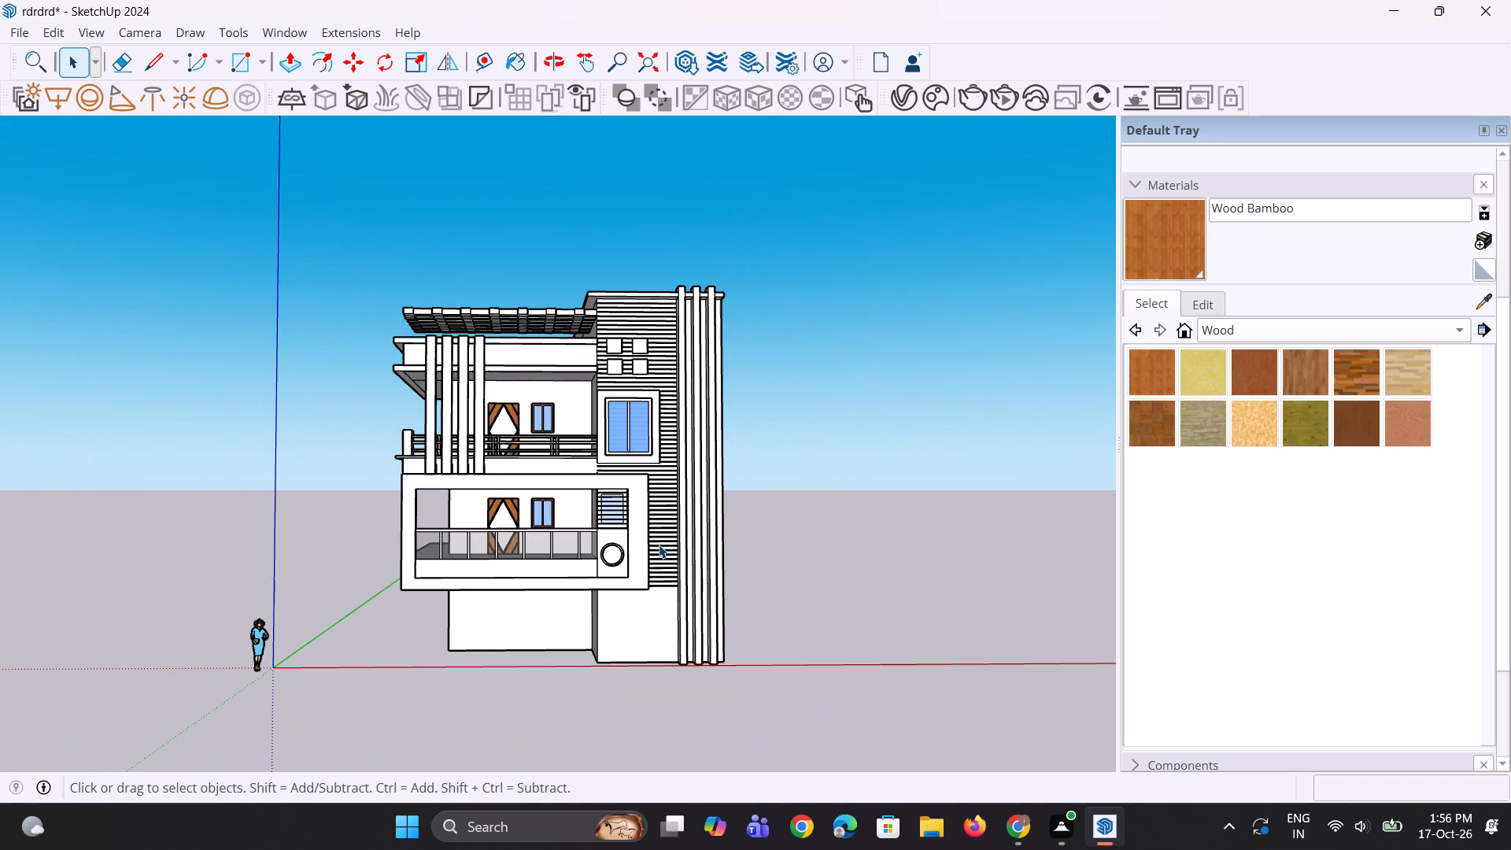
Examine the house front, the fitted balcony windows and the ground floor from varied distances and low angles.
scroll(434, 679, up, 3)
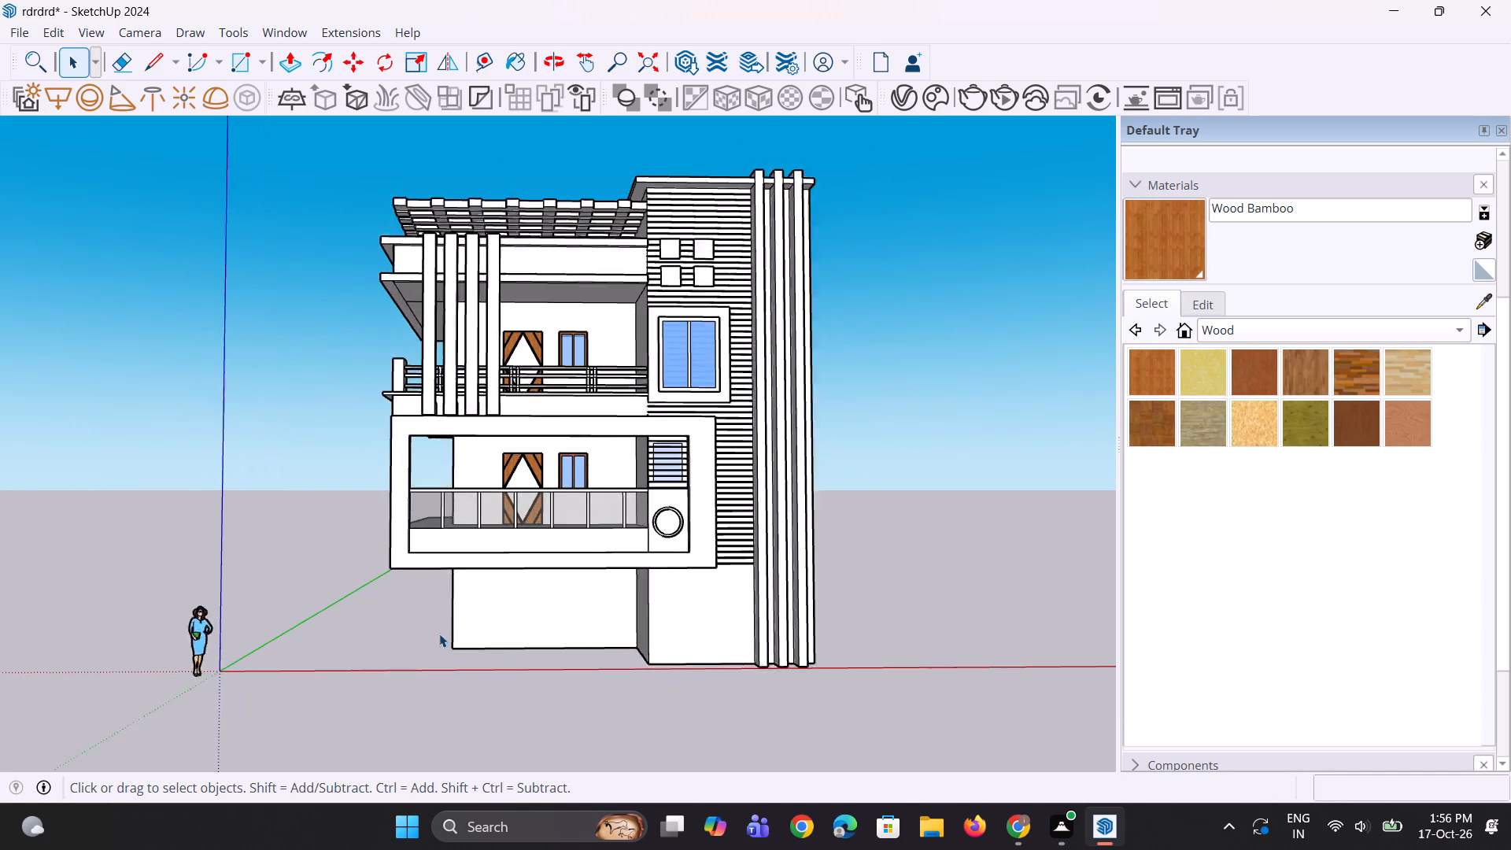
scroll(439, 634, up, 4)
middle_drag(441, 627, 463, 627)
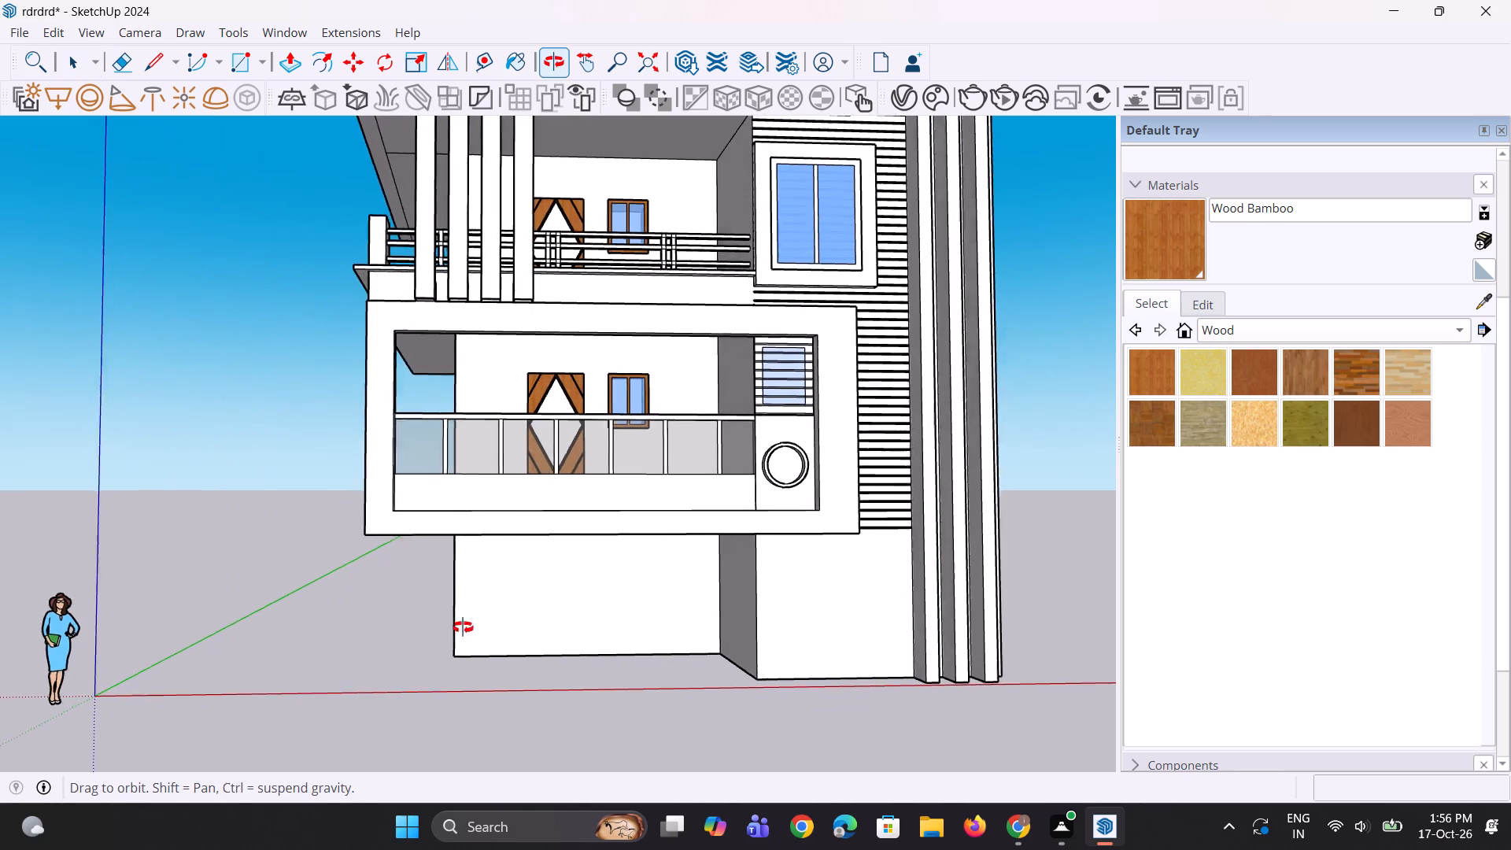
middle_drag(463, 627, 487, 627)
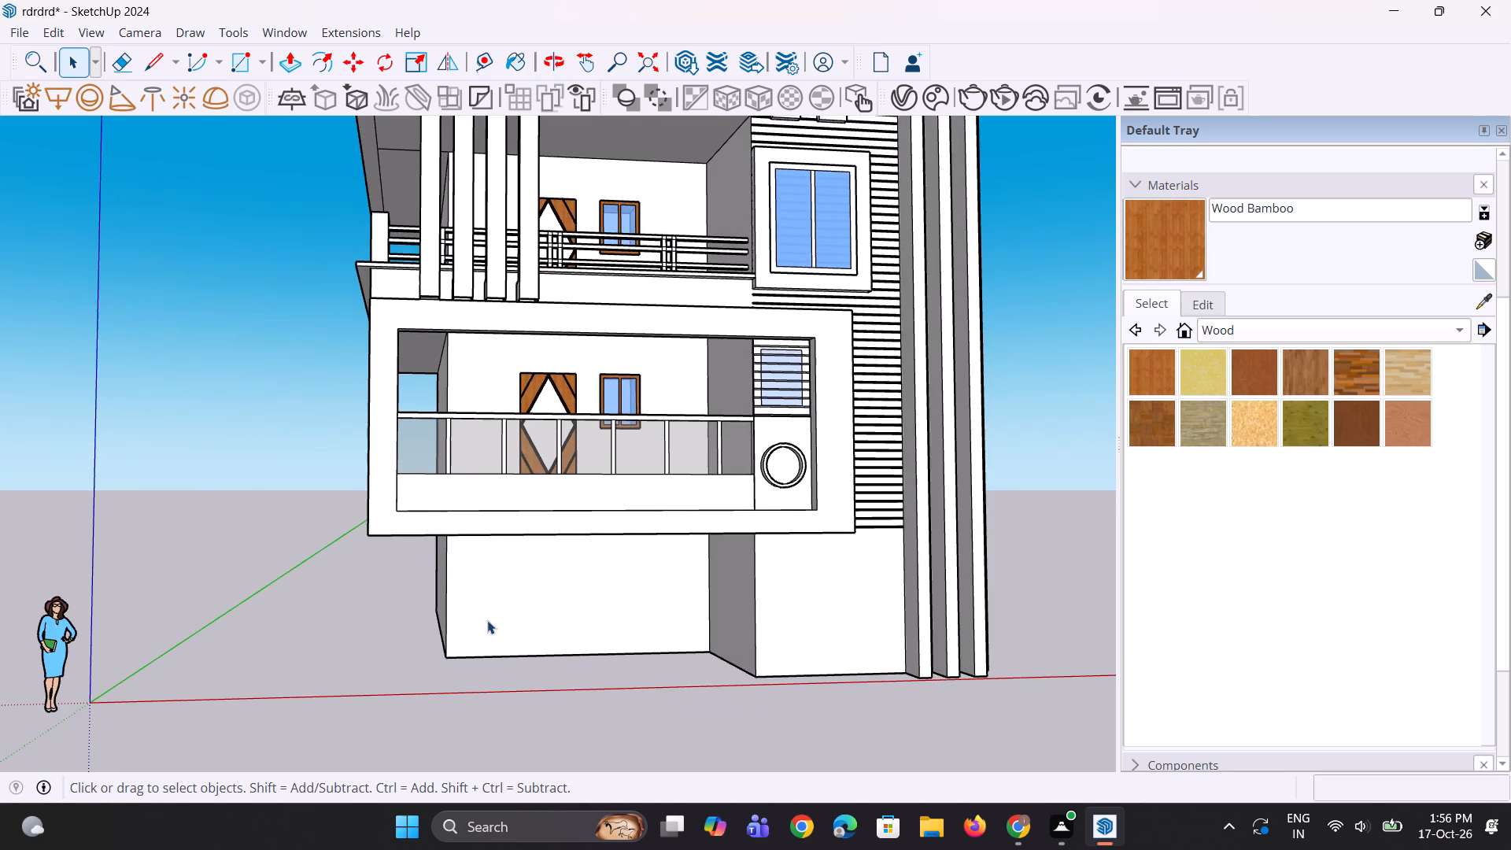
scroll(480, 608, down, 3)
middle_drag(445, 604, 441, 512)
scroll(413, 561, up, 5)
scroll(419, 568, down, 5)
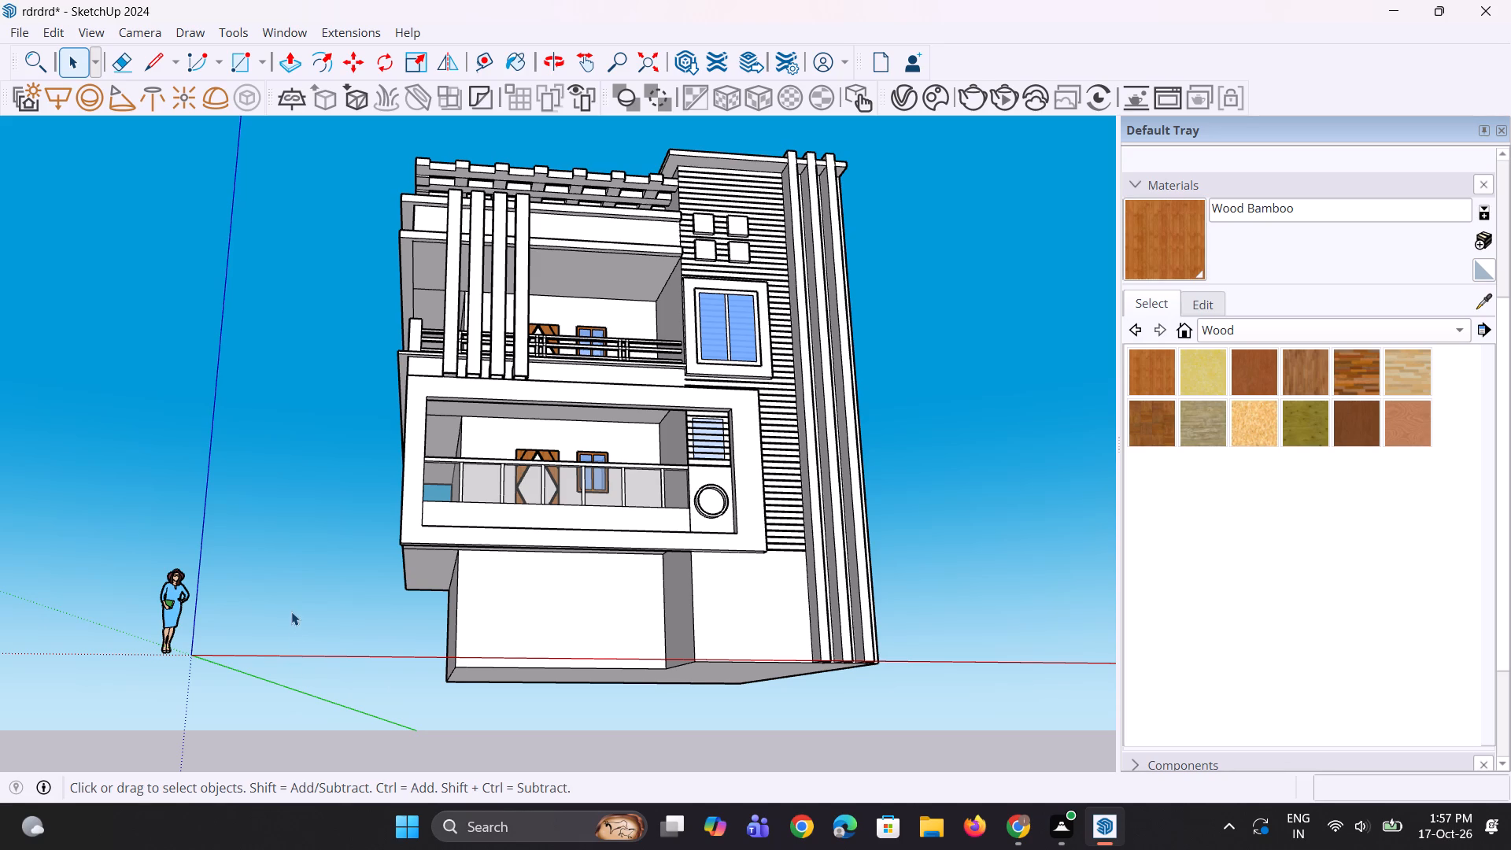
scroll(291, 610, down, 4)
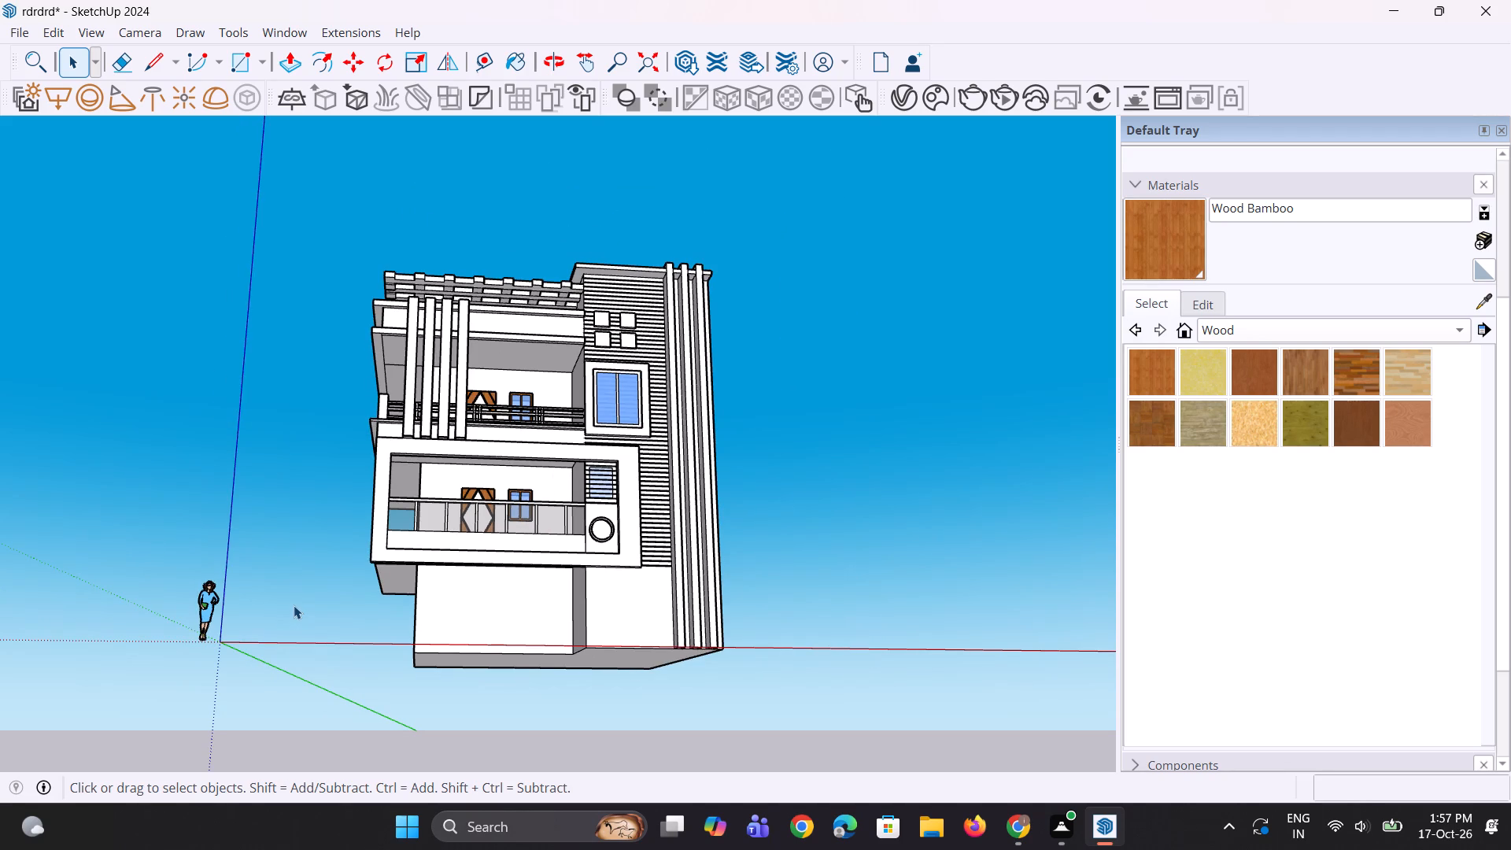
scroll(342, 635, up, 1)
Draw a rectangle about 2' 10" by 1' 6" on the underside of the lower balcony slab, near the front corner.
middle_drag(366, 626, 548, 464)
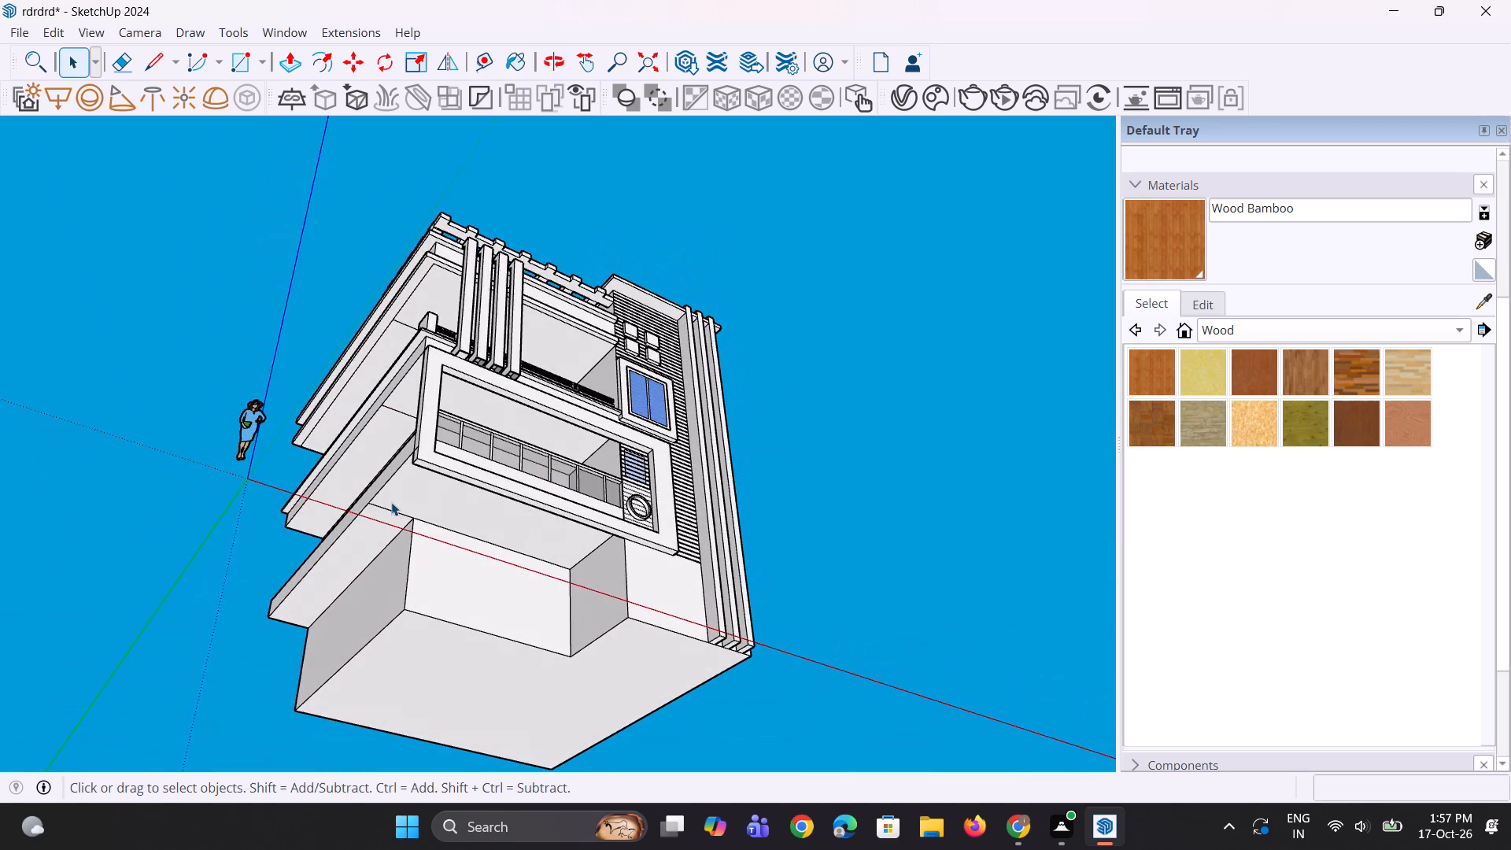
scroll(380, 501, up, 1)
scroll(377, 504, down, 3)
middle_drag(344, 500, 379, 466)
scroll(390, 477, up, 2)
key(r)
scroll(410, 476, up, 2)
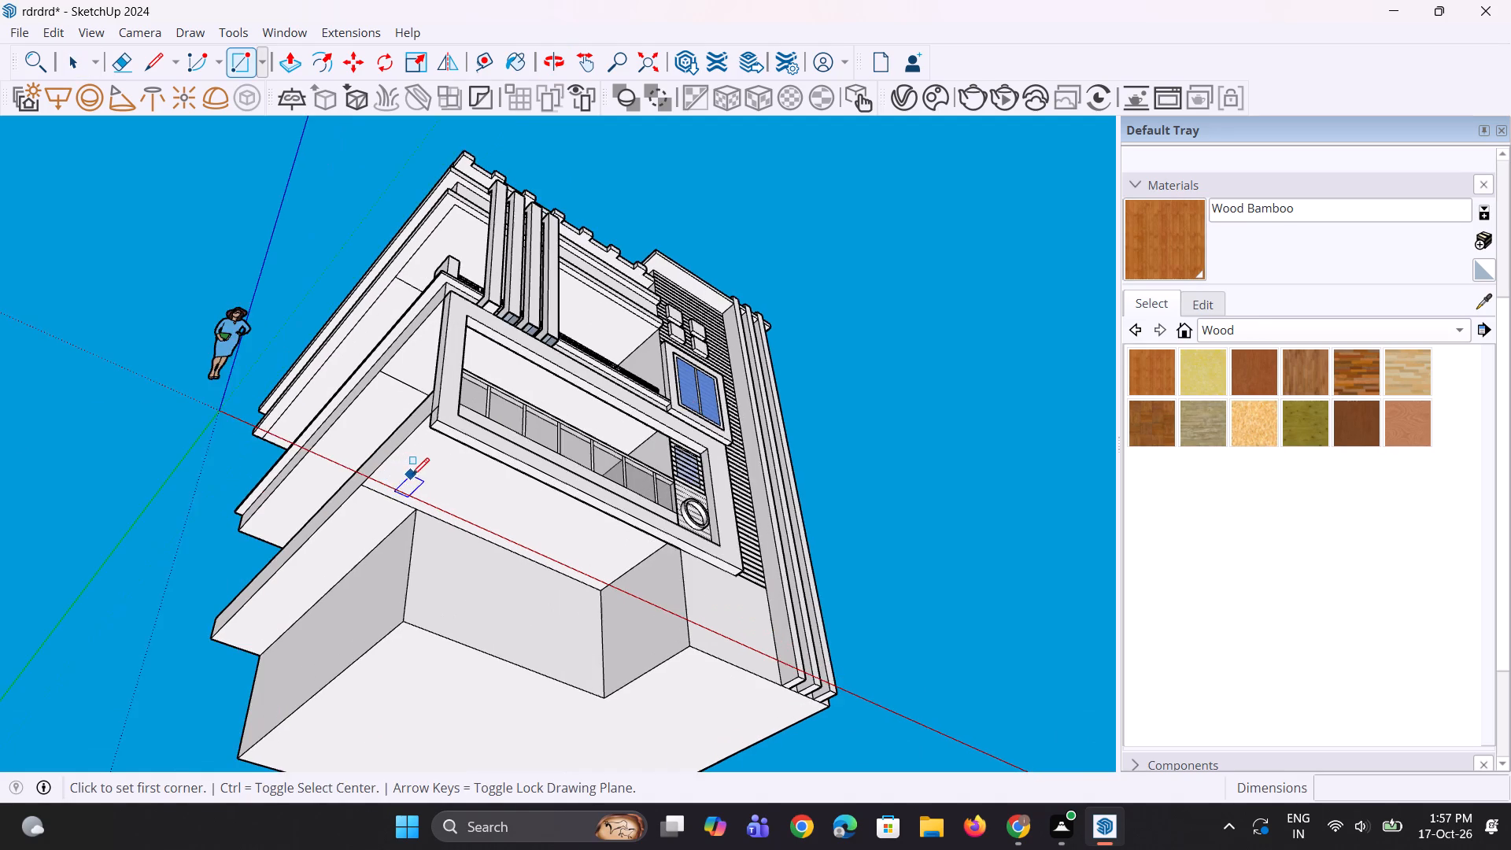
scroll(425, 461, up, 3)
middle_drag(439, 461, 538, 391)
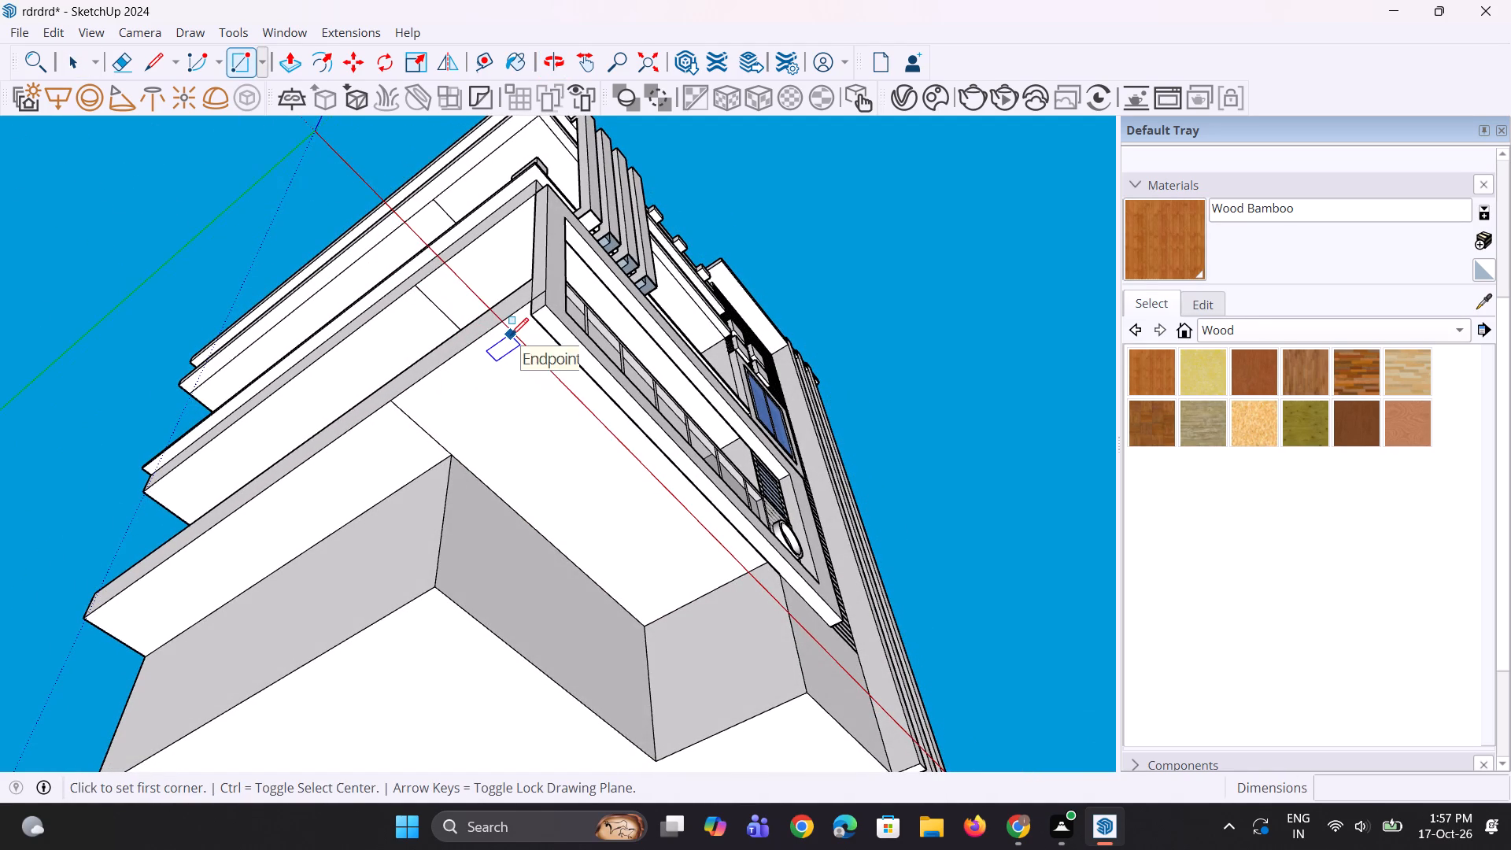
click(515, 340)
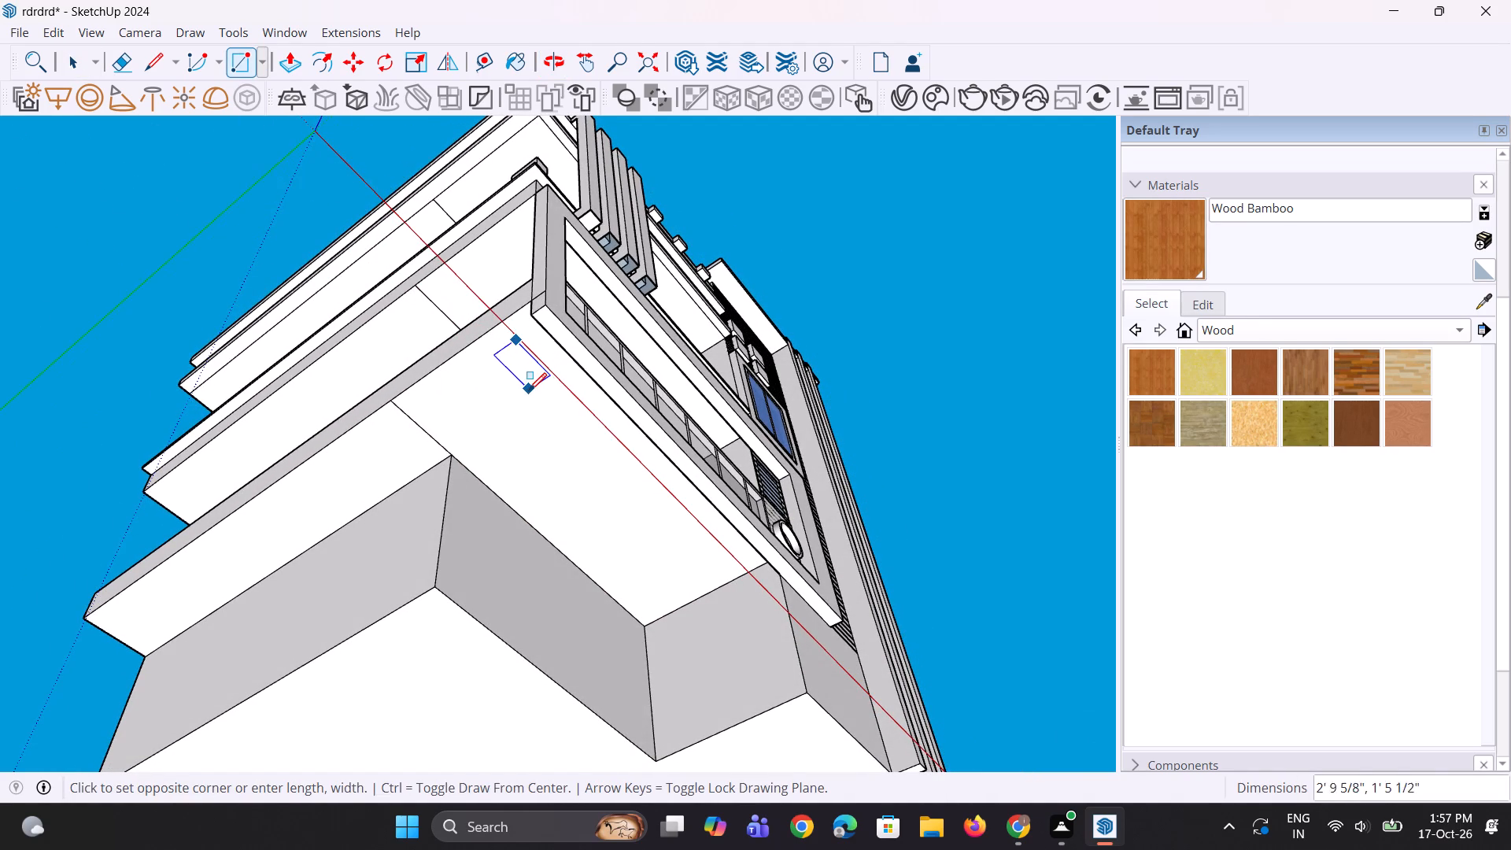
click(527, 392)
Push/Pull the bottom face of the ground floor down about 1' 6".
scroll(475, 412, down, 4)
middle_drag(524, 434, 423, 509)
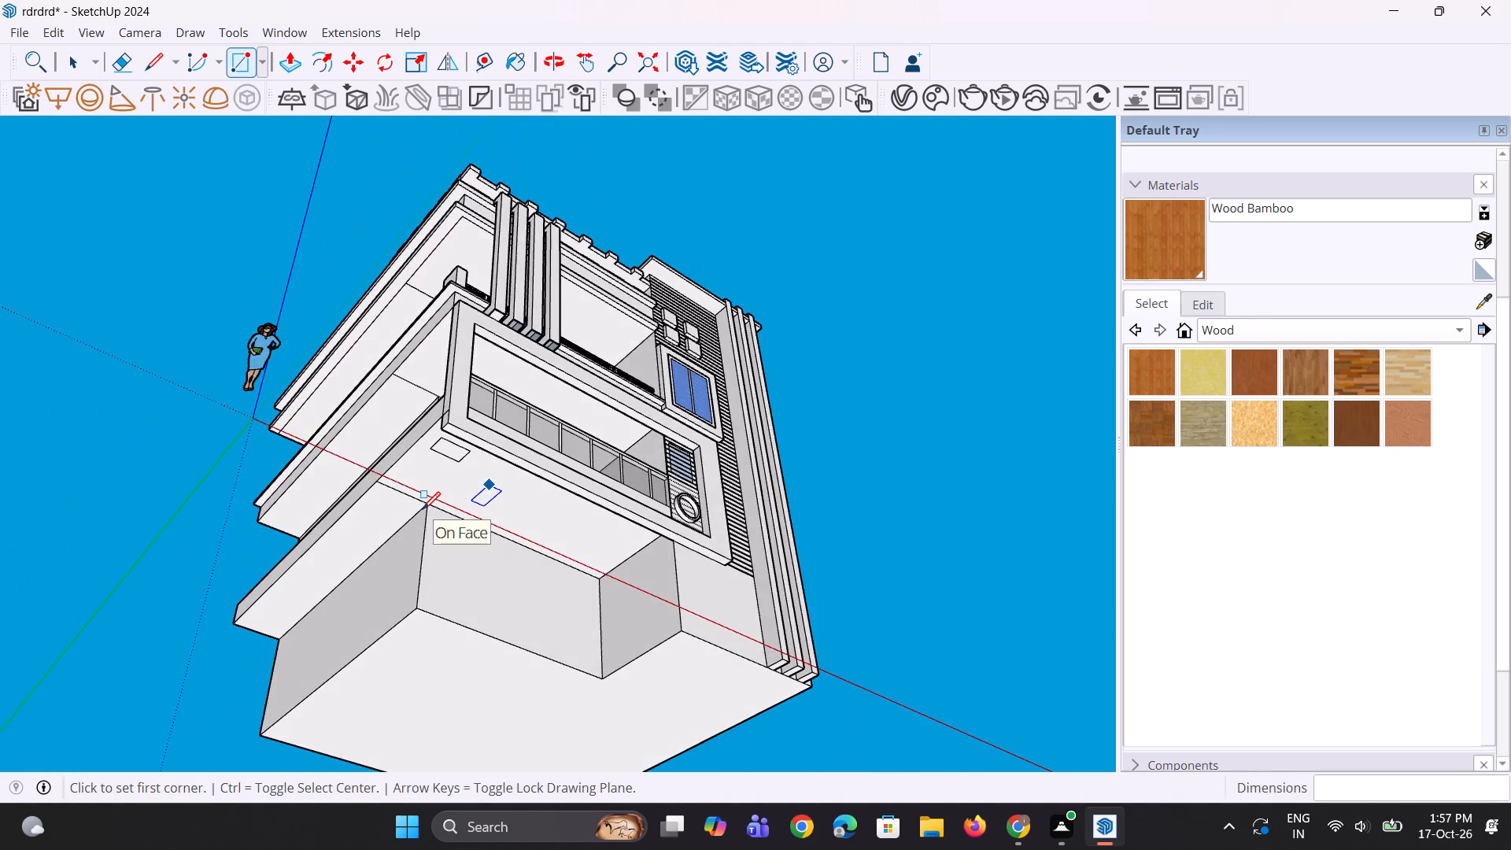
scroll(423, 509, down, 8)
middle_drag(497, 621, 387, 767)
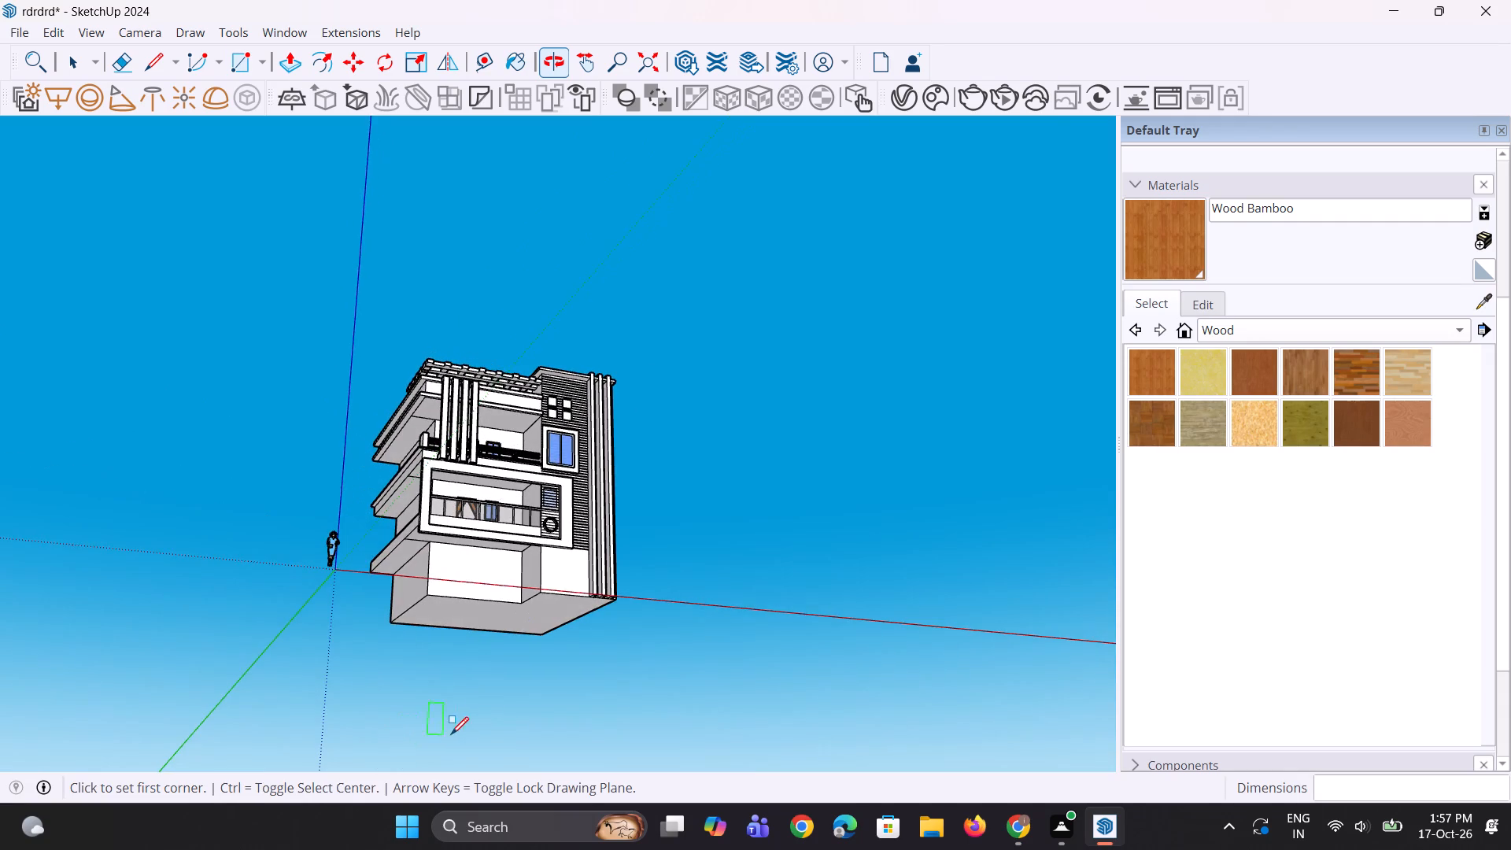
scroll(455, 733, up, 2)
scroll(497, 648, up, 4)
key(p)
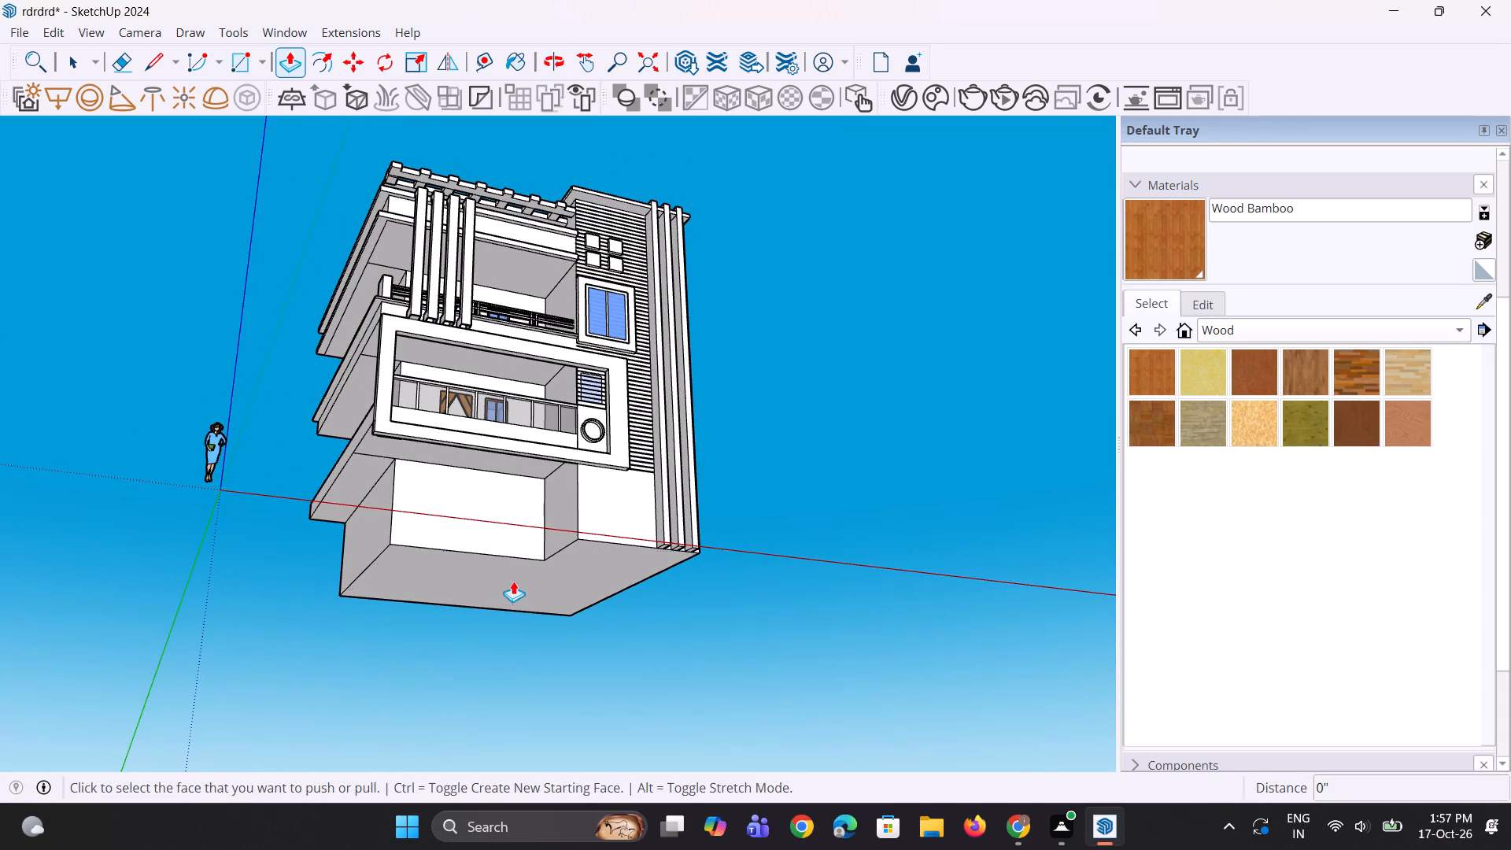
click(519, 569)
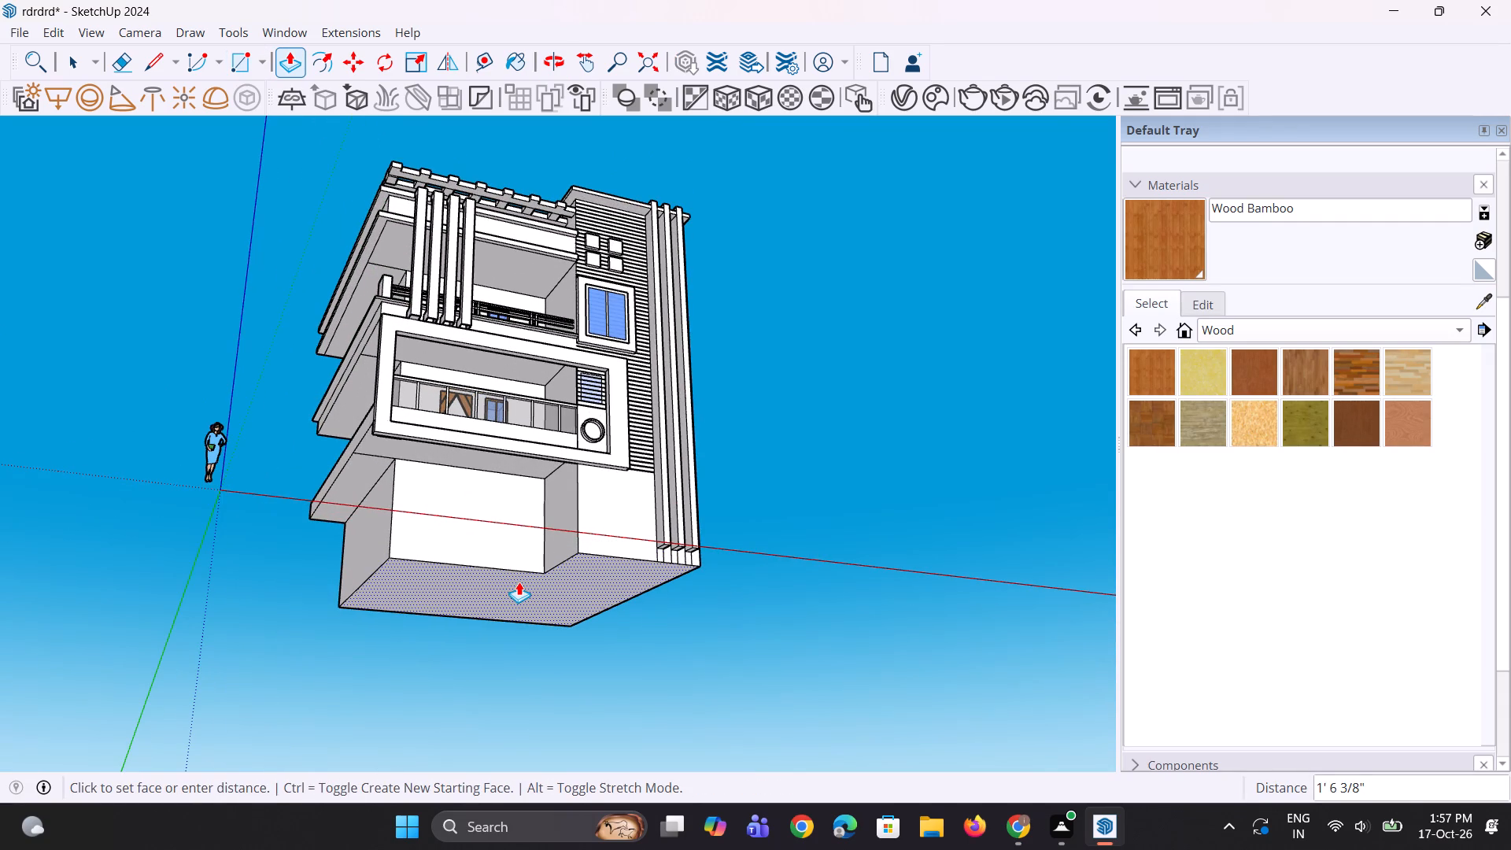
click(519, 582)
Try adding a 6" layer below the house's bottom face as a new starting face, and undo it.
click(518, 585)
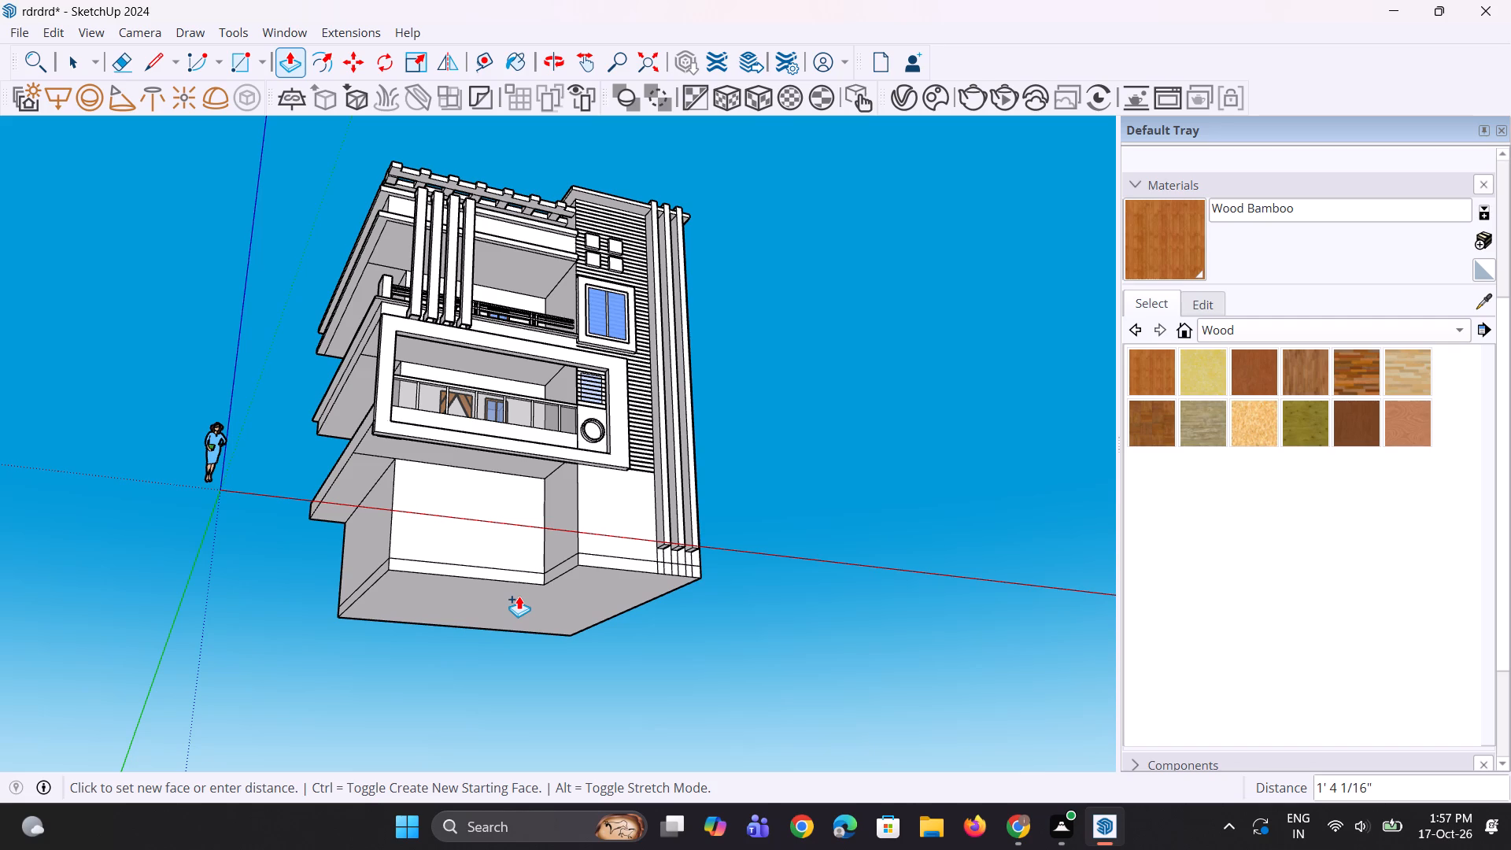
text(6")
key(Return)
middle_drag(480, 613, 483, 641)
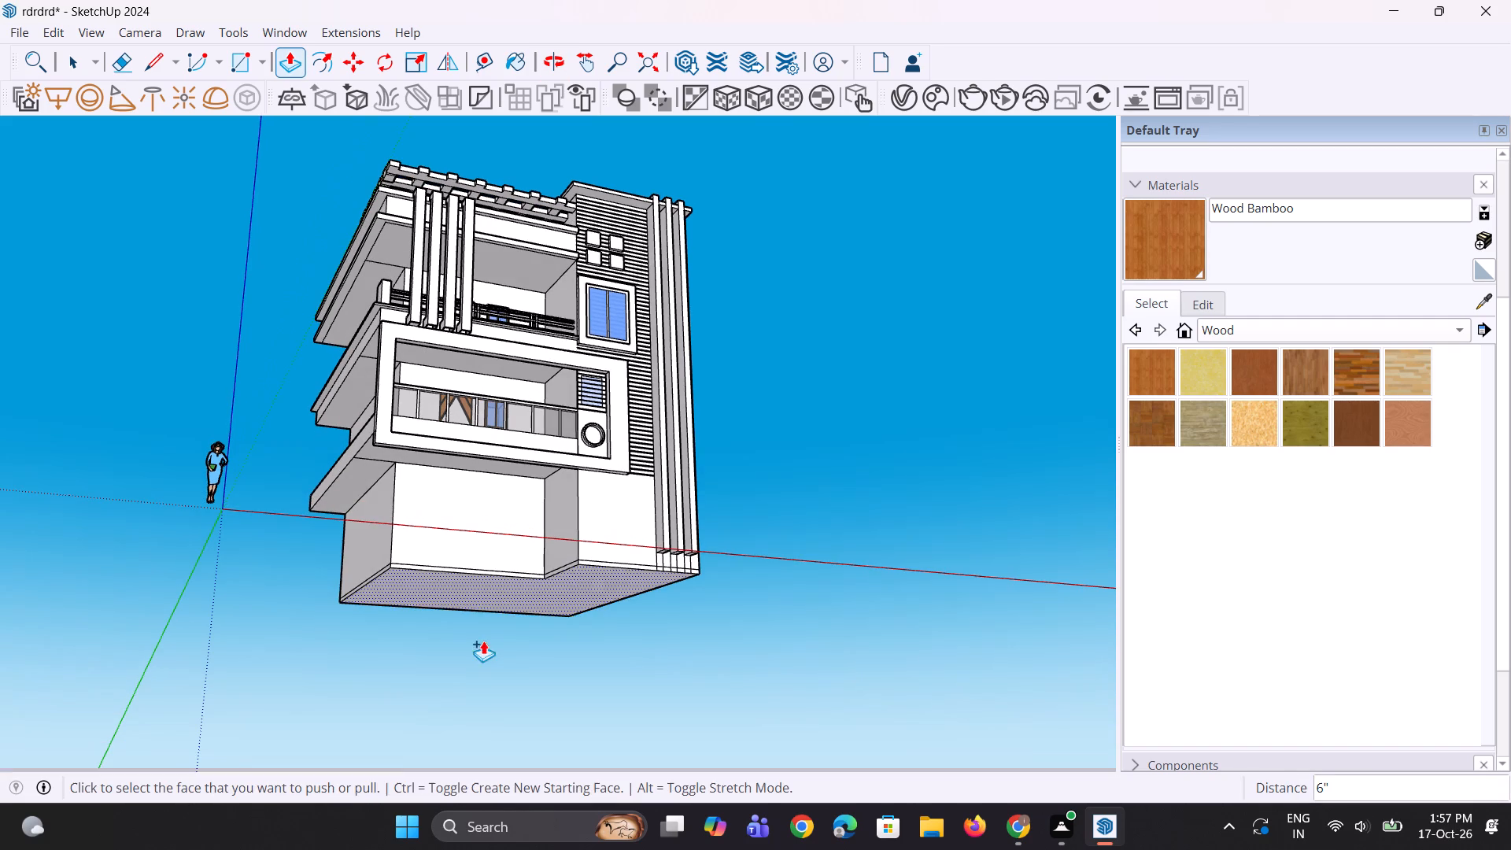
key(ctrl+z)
Pull a new layer about 1' 4" down from the house's bottom face to form a plinth.
click(445, 581)
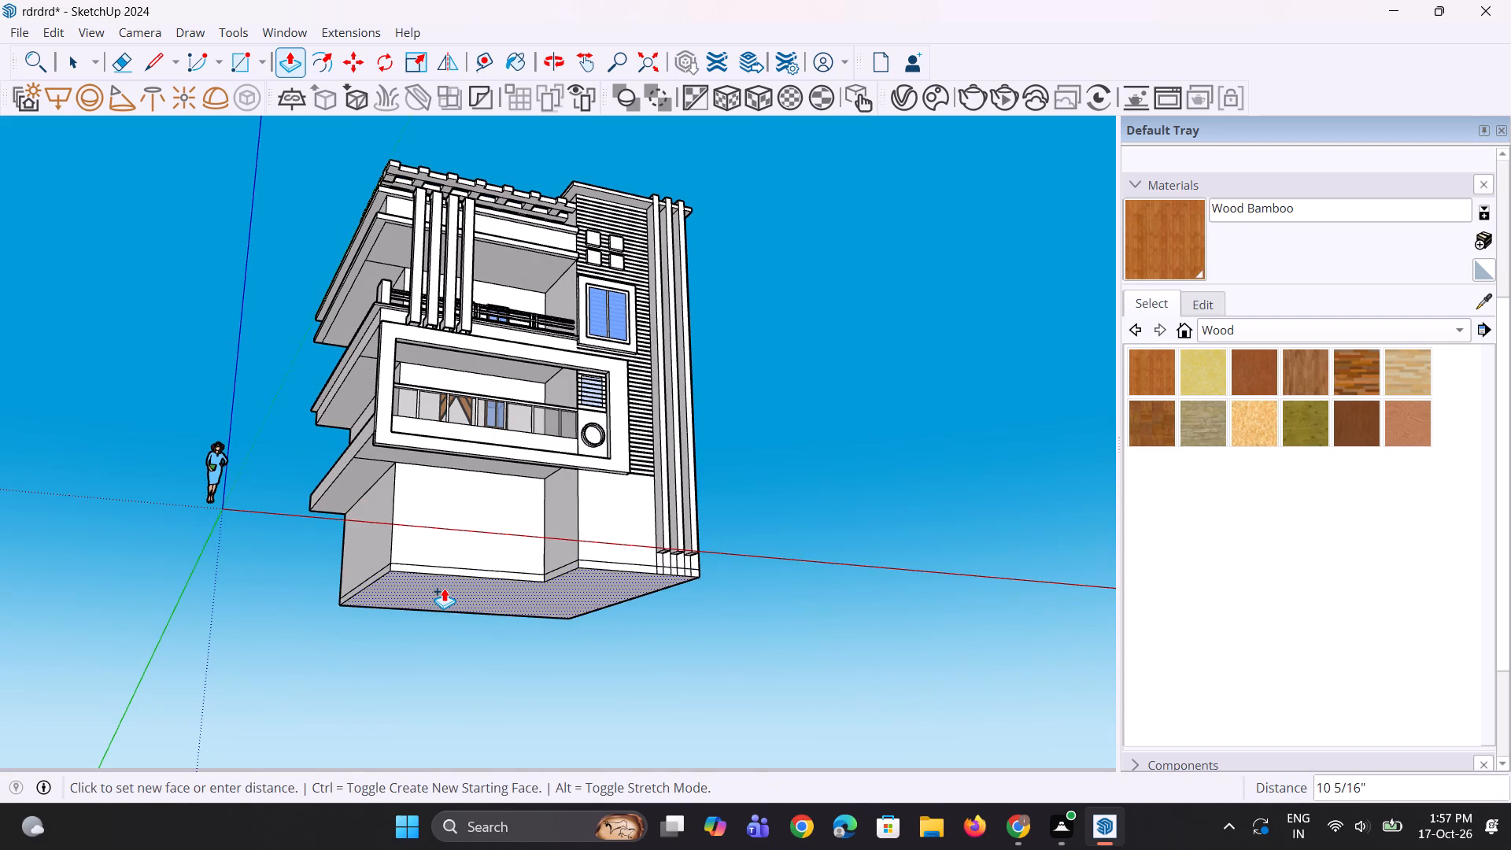
click(444, 592)
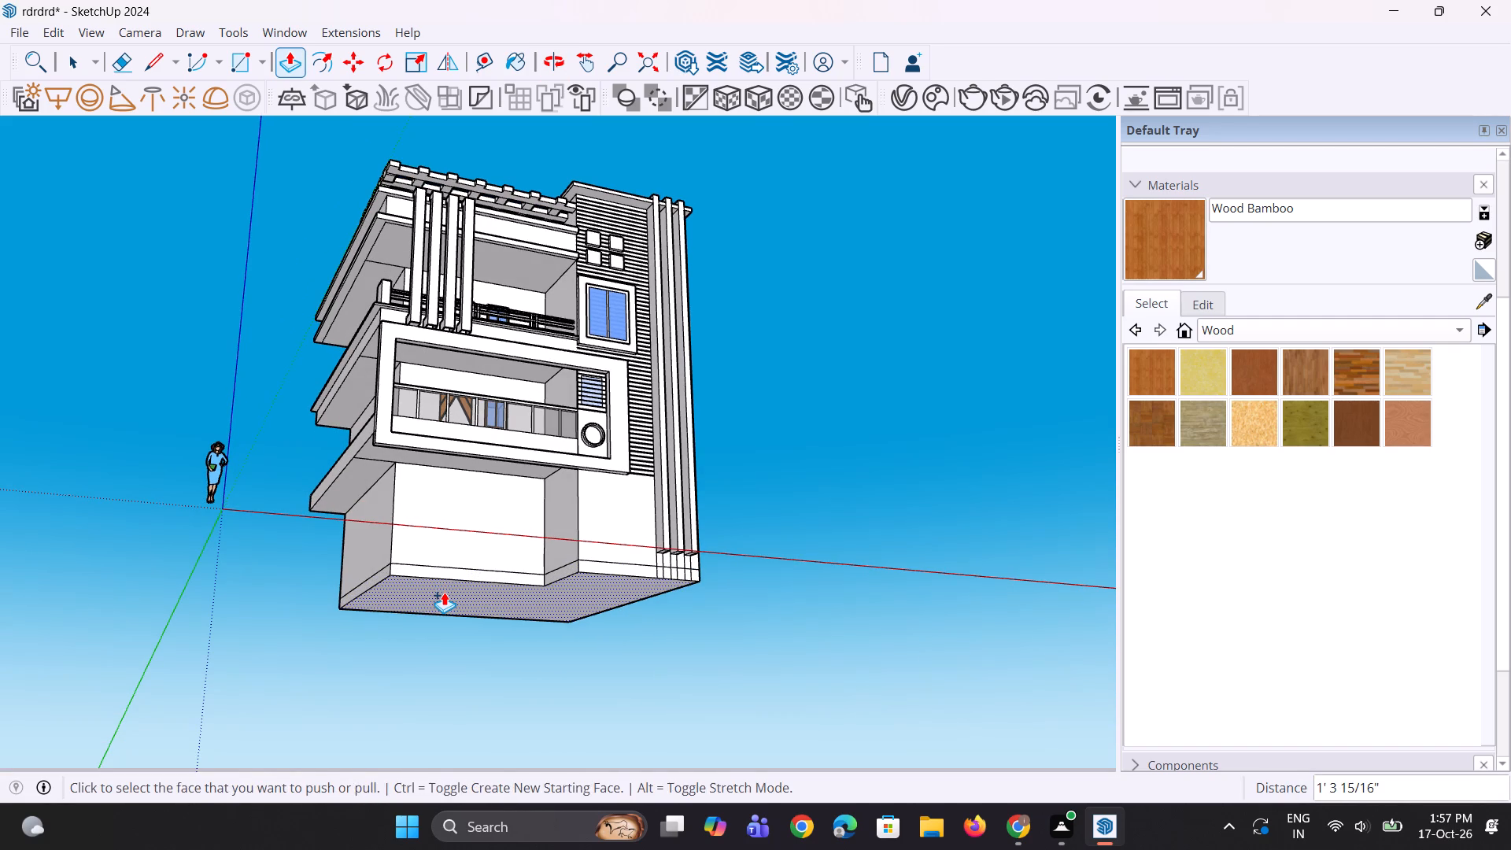
Extend the recessed front face of the plinth forward until it is flush with the projecting front wall.
middle_drag(443, 600, 402, 769)
scroll(433, 604, up, 2)
click(453, 578)
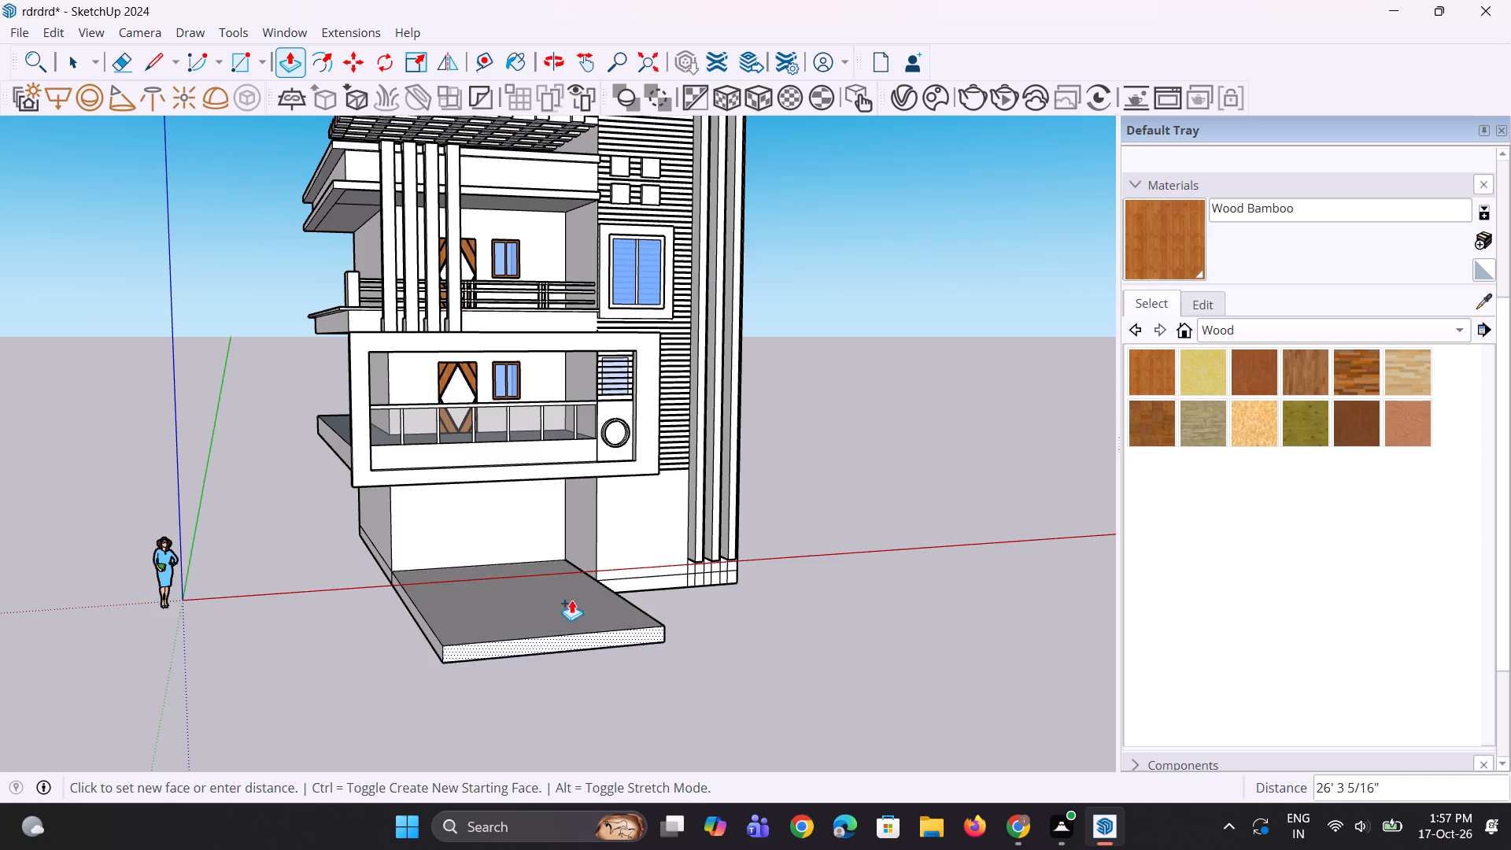
click(622, 562)
Erase the vertical seam on the plinth front where the extended slab meets the projecting part.
scroll(600, 586, up, 2)
key(e)
scroll(599, 586, up, 1)
click(593, 595)
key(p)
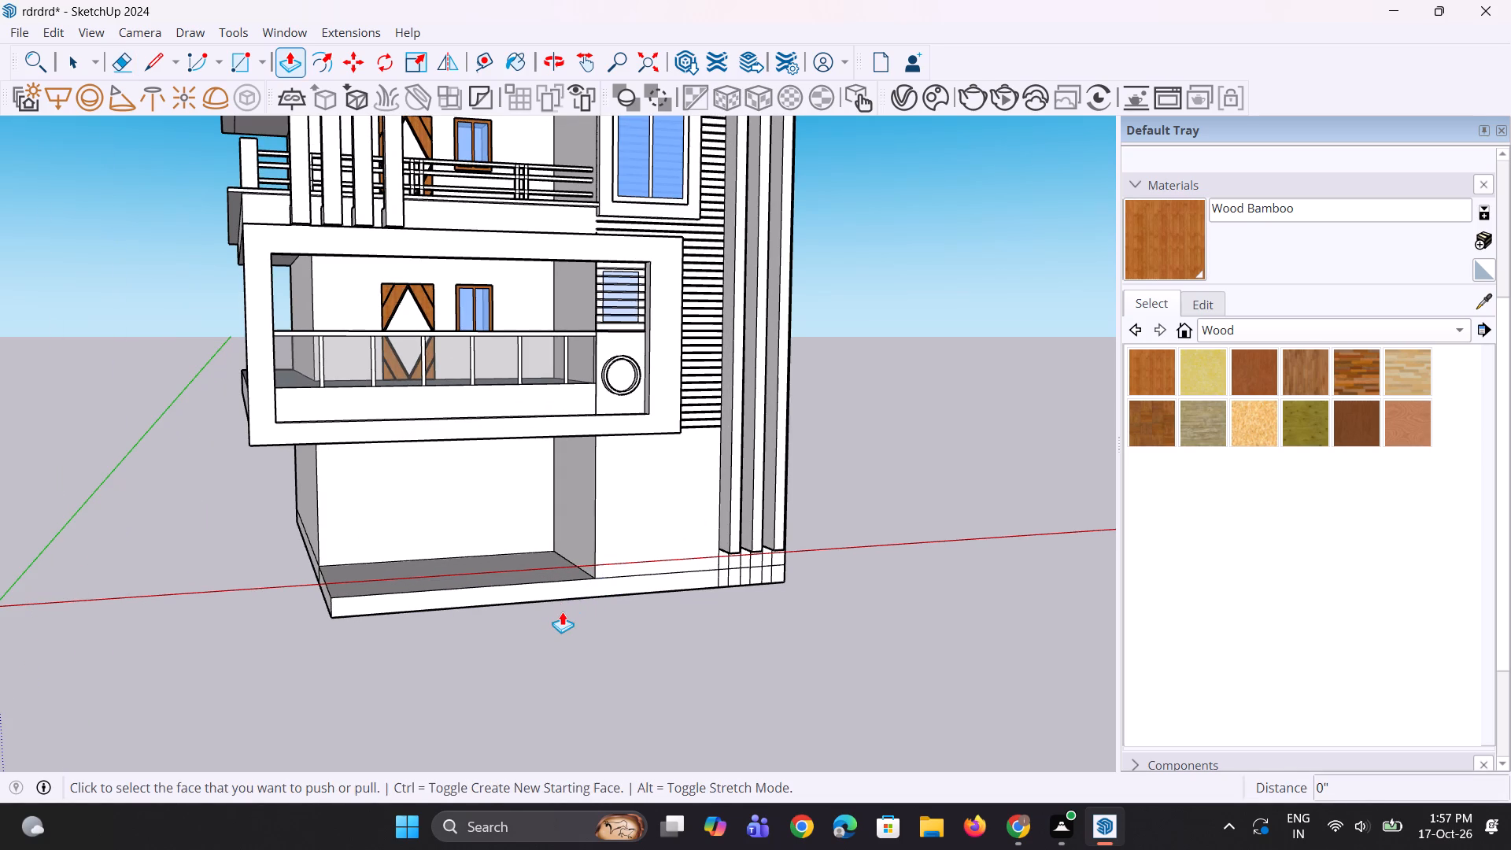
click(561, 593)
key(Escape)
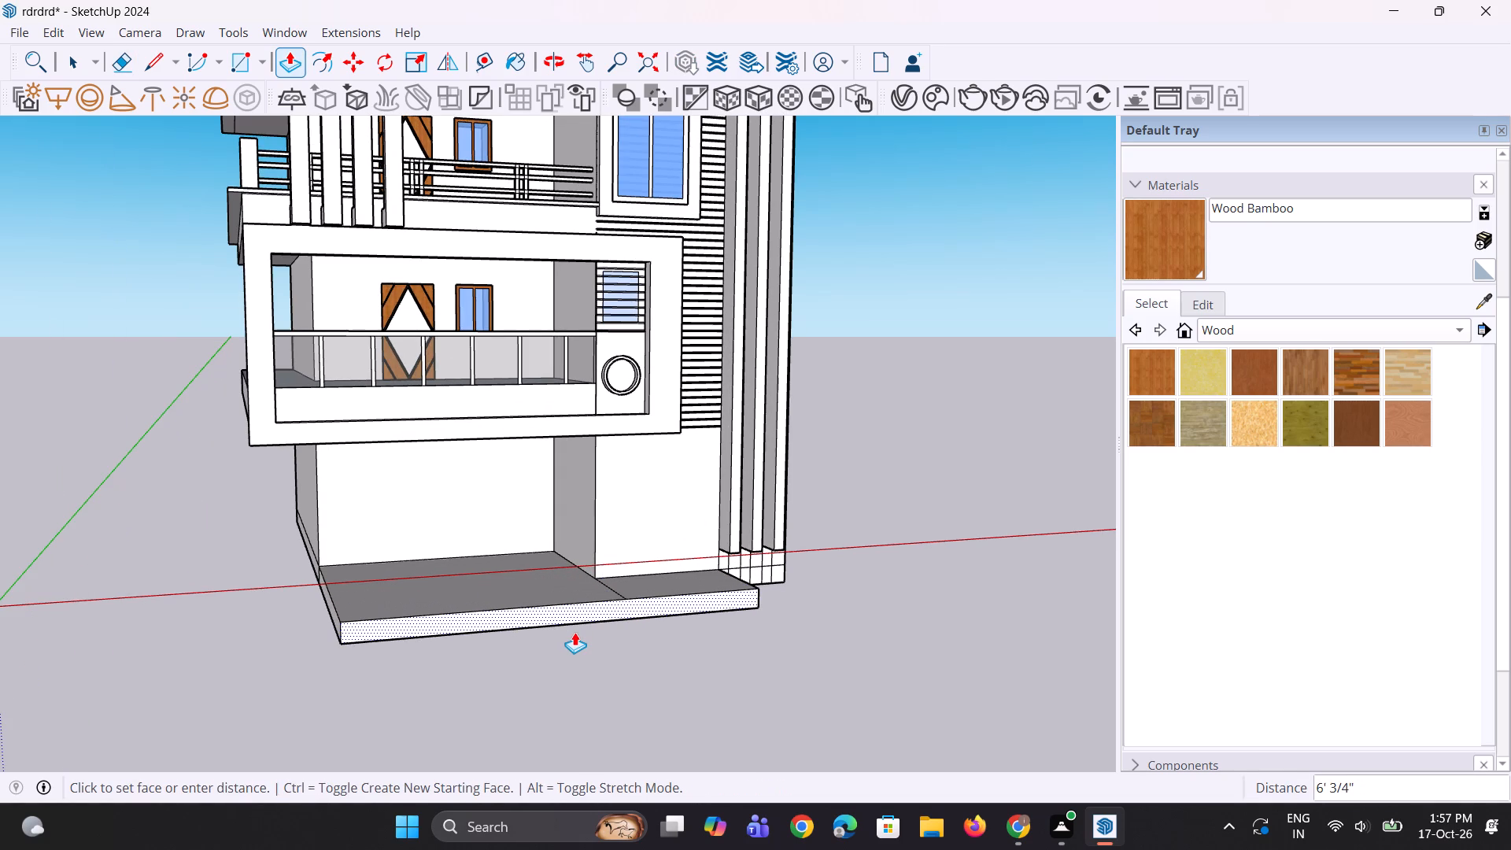
Erase the first vertical line on the plinth front below the three vertical fins.
scroll(711, 584, up, 10)
key(e)
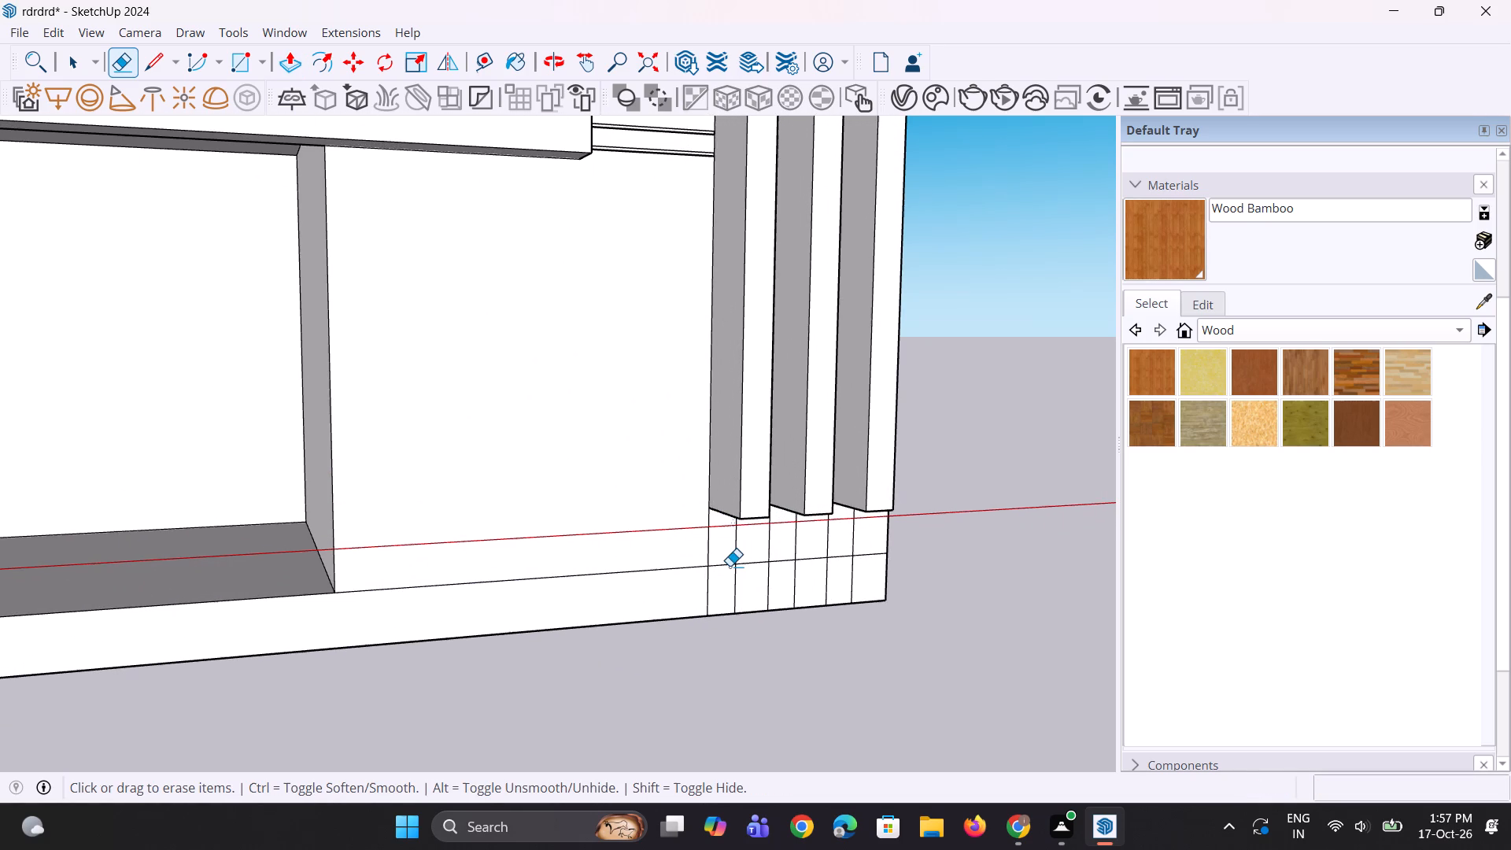
click(710, 588)
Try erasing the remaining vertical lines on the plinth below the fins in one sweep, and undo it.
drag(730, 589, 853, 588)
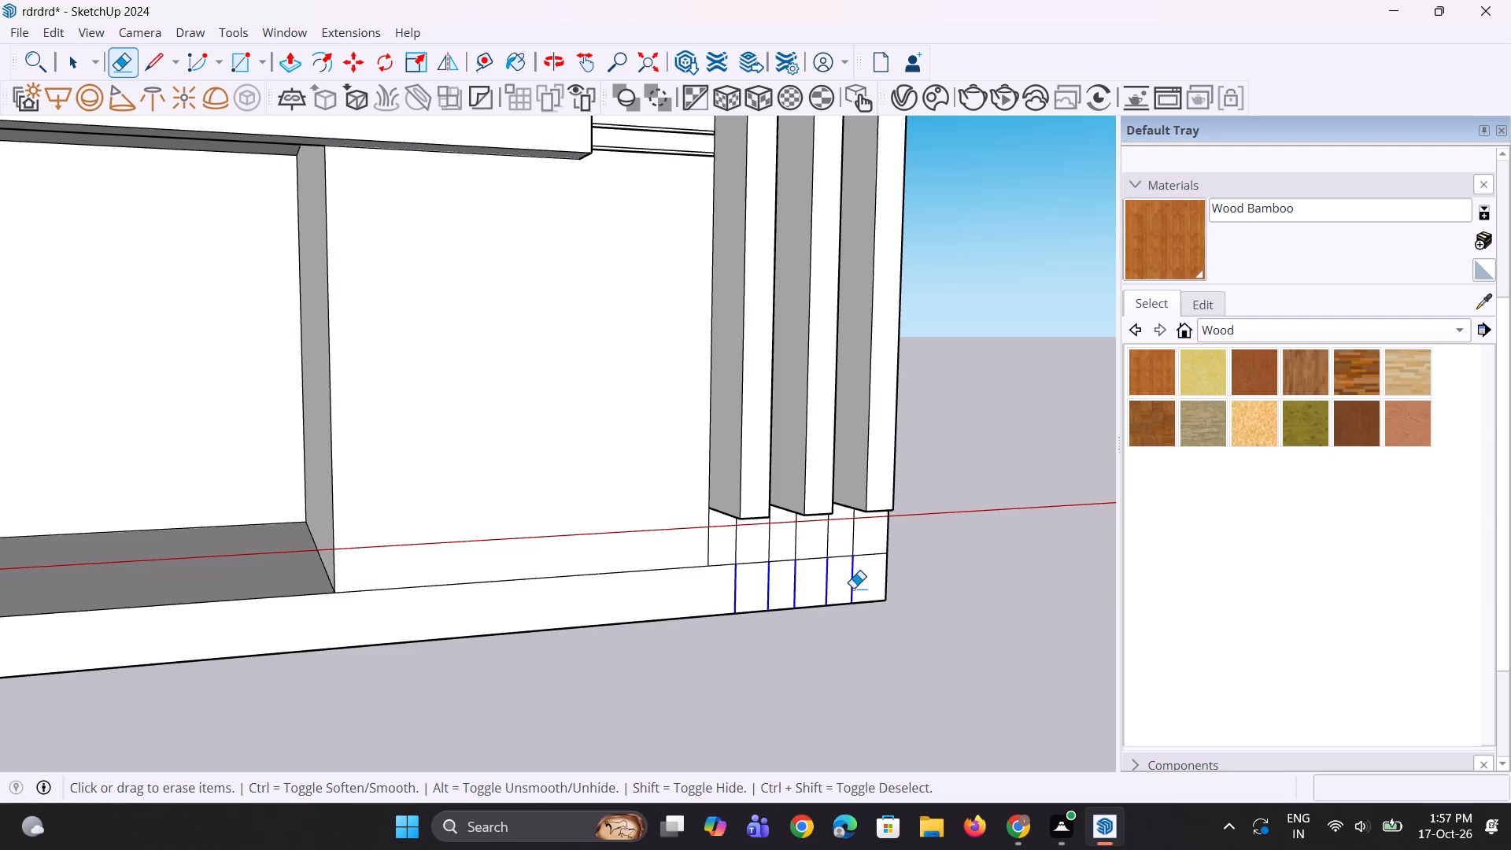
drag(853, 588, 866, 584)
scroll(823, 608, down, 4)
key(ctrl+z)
Erase the five remaining vertical lines on the plinth below the fins one by one.
ctrl+scroll(816, 608, up, 2)
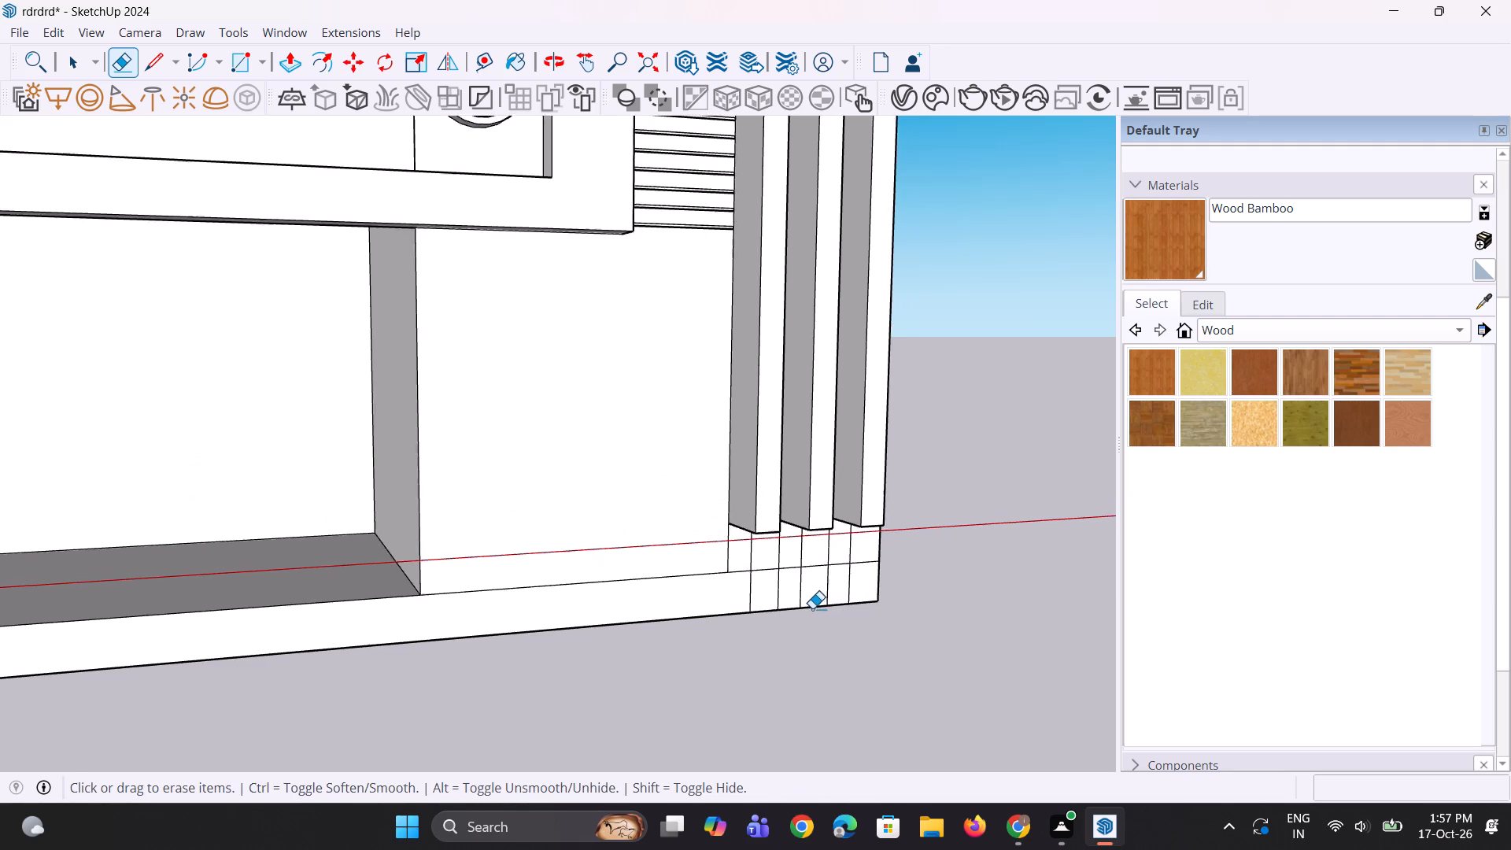
ctrl+scroll(812, 608, up, 7)
click(707, 584)
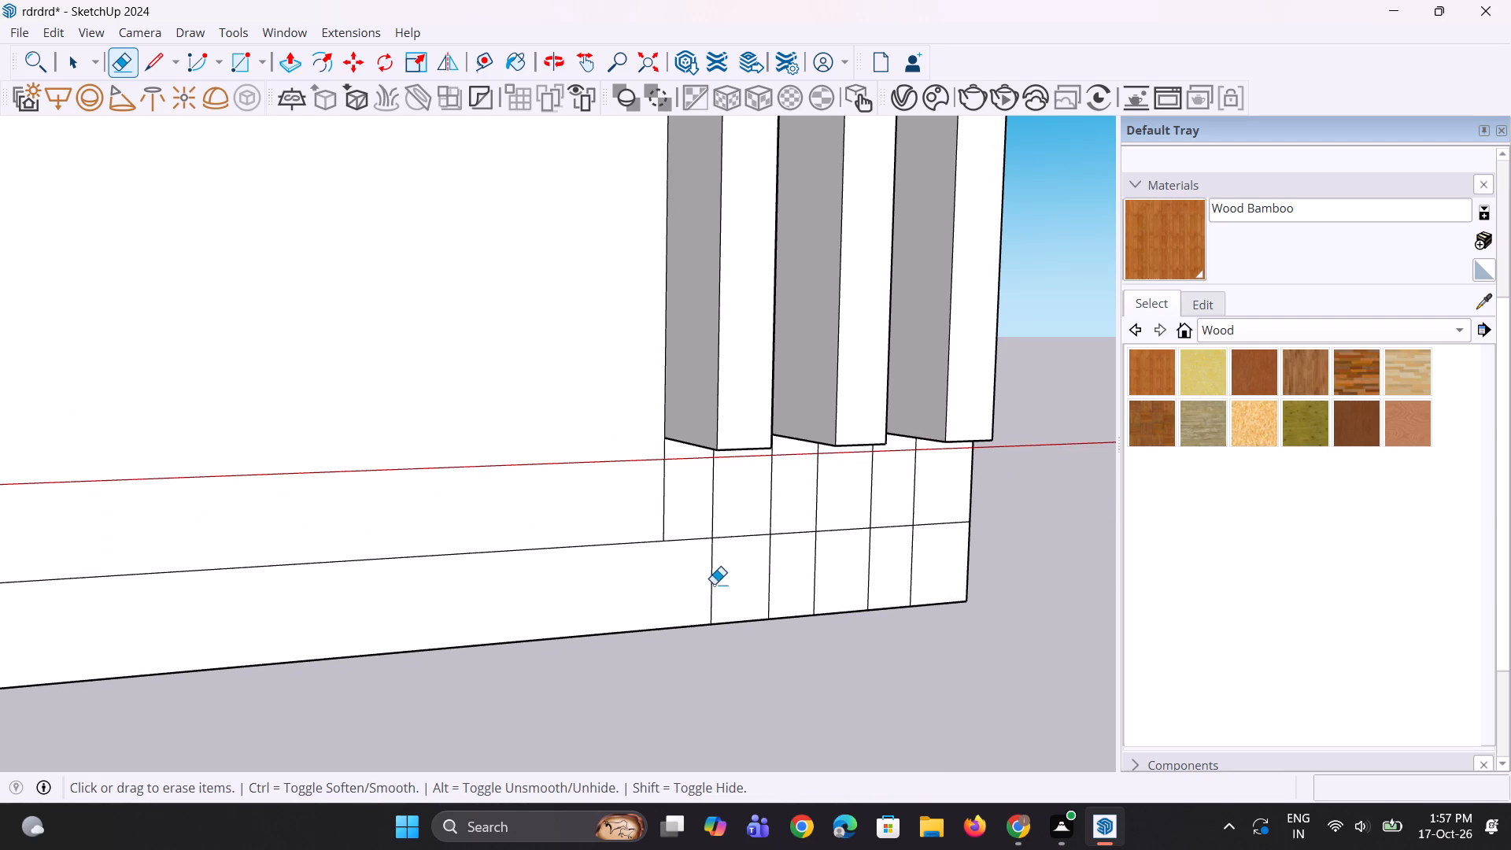
click(715, 587)
click(769, 586)
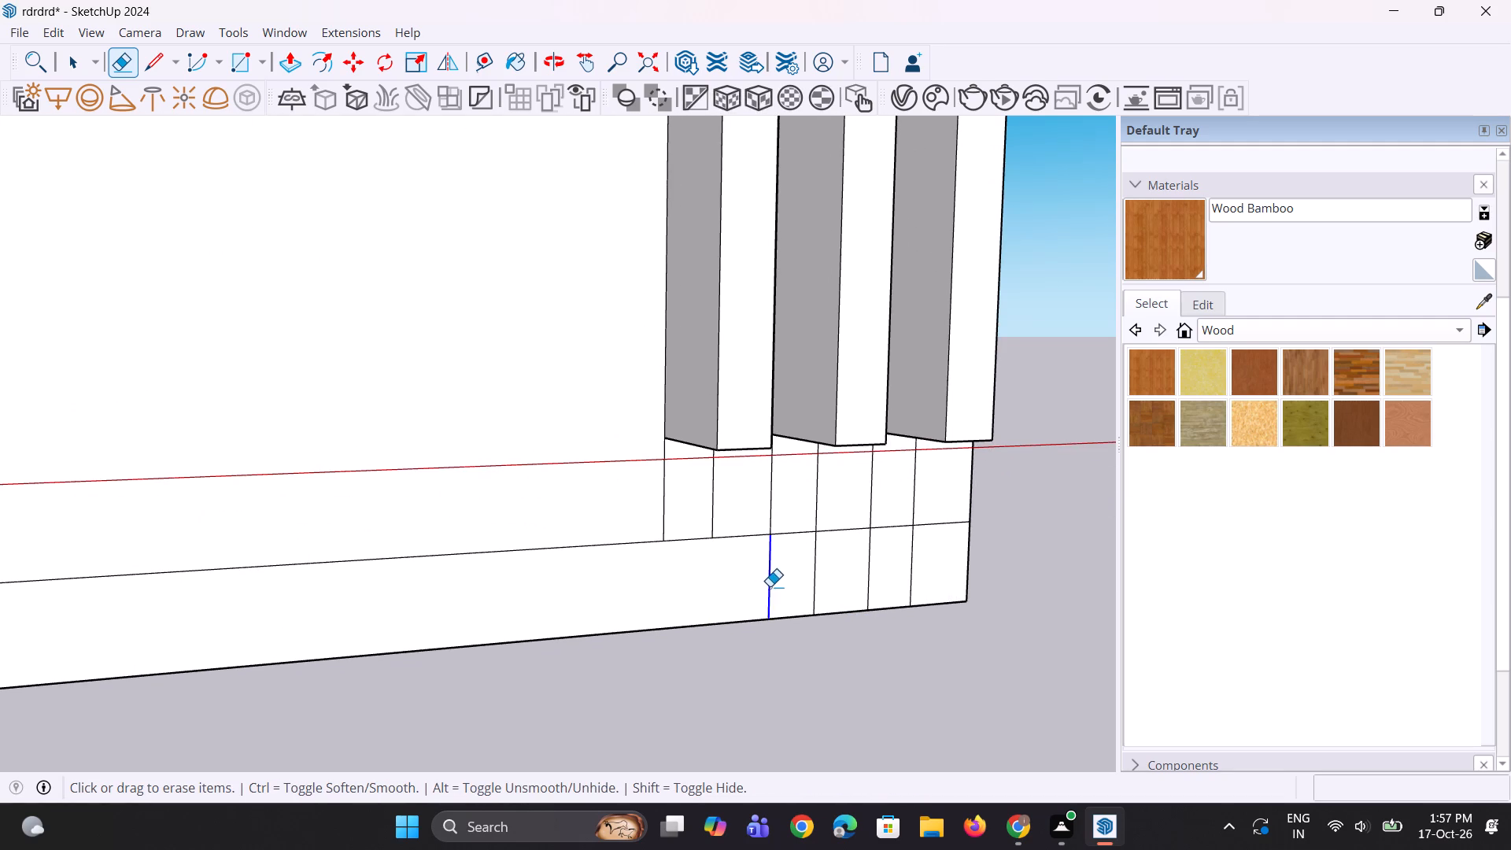
click(818, 578)
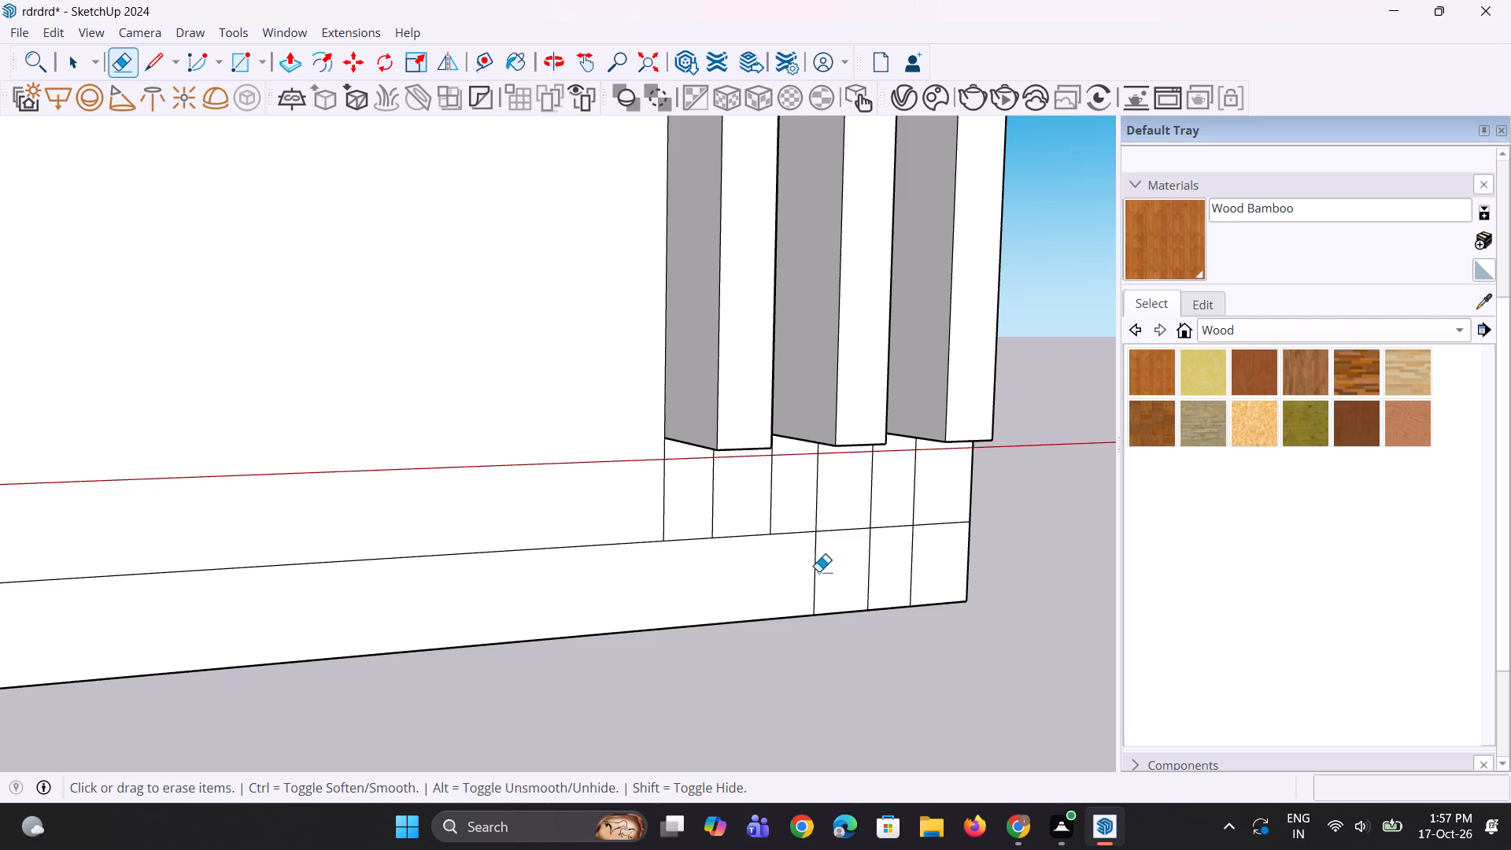
click(817, 571)
click(870, 578)
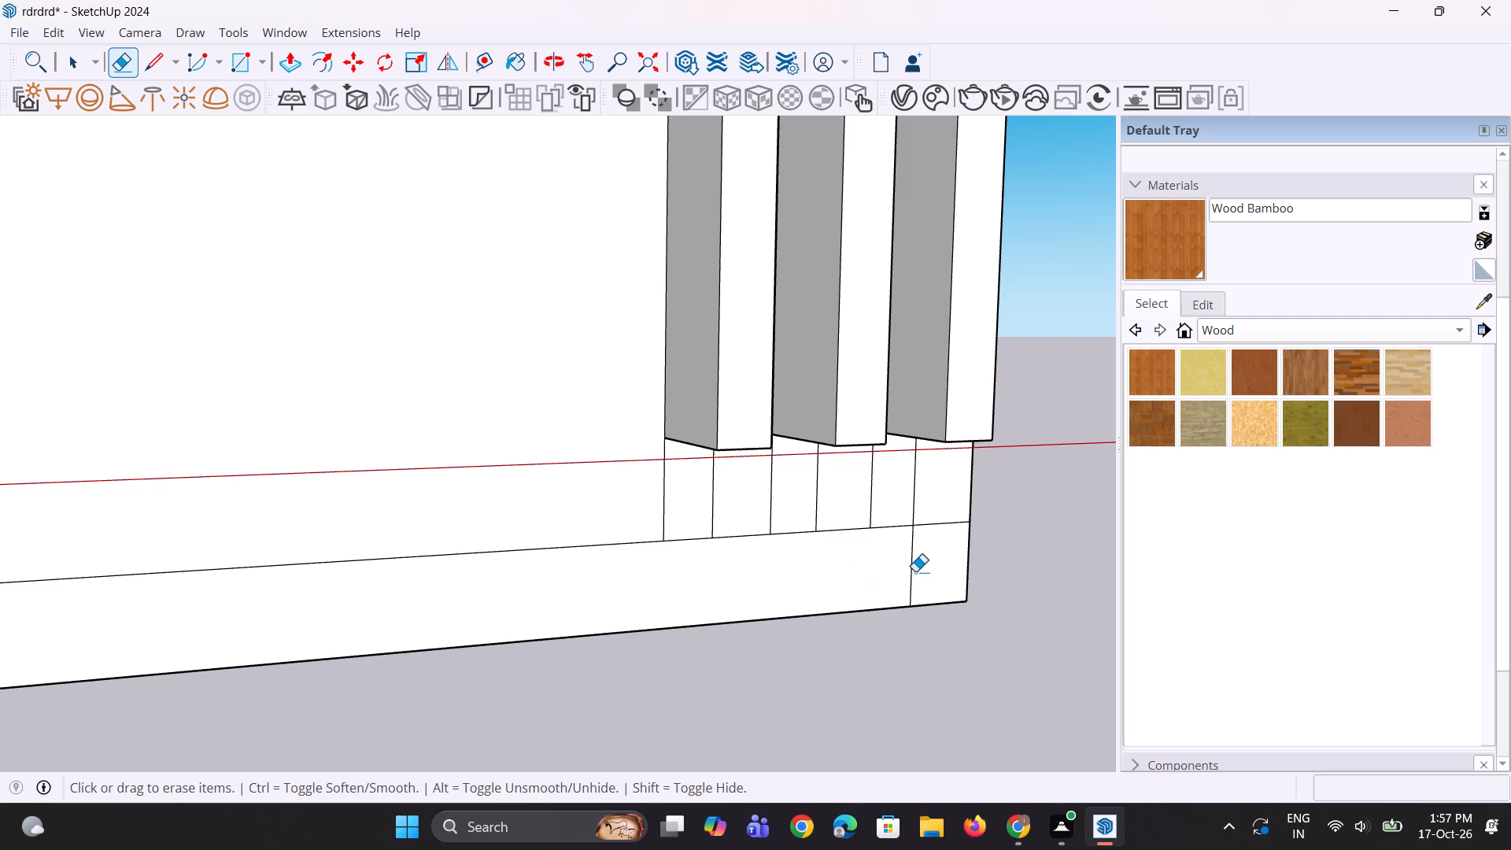
click(915, 571)
click(914, 566)
Push the bottom ends of all three vertical fins up about 8' 11", to the lower end of the horizontal wall slats.
scroll(914, 566, down, 4)
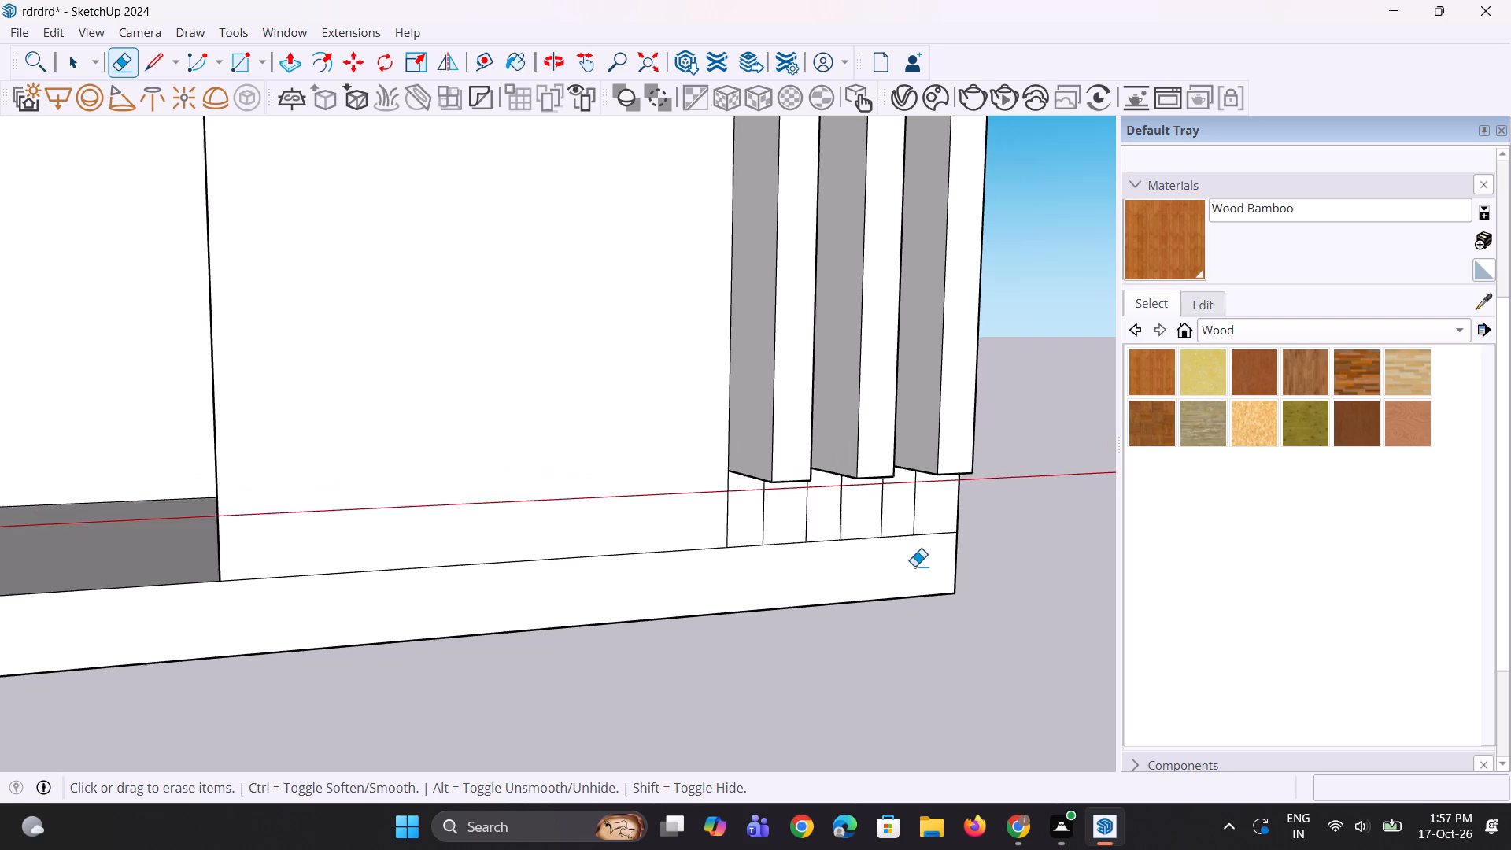
scroll(914, 566, down, 4)
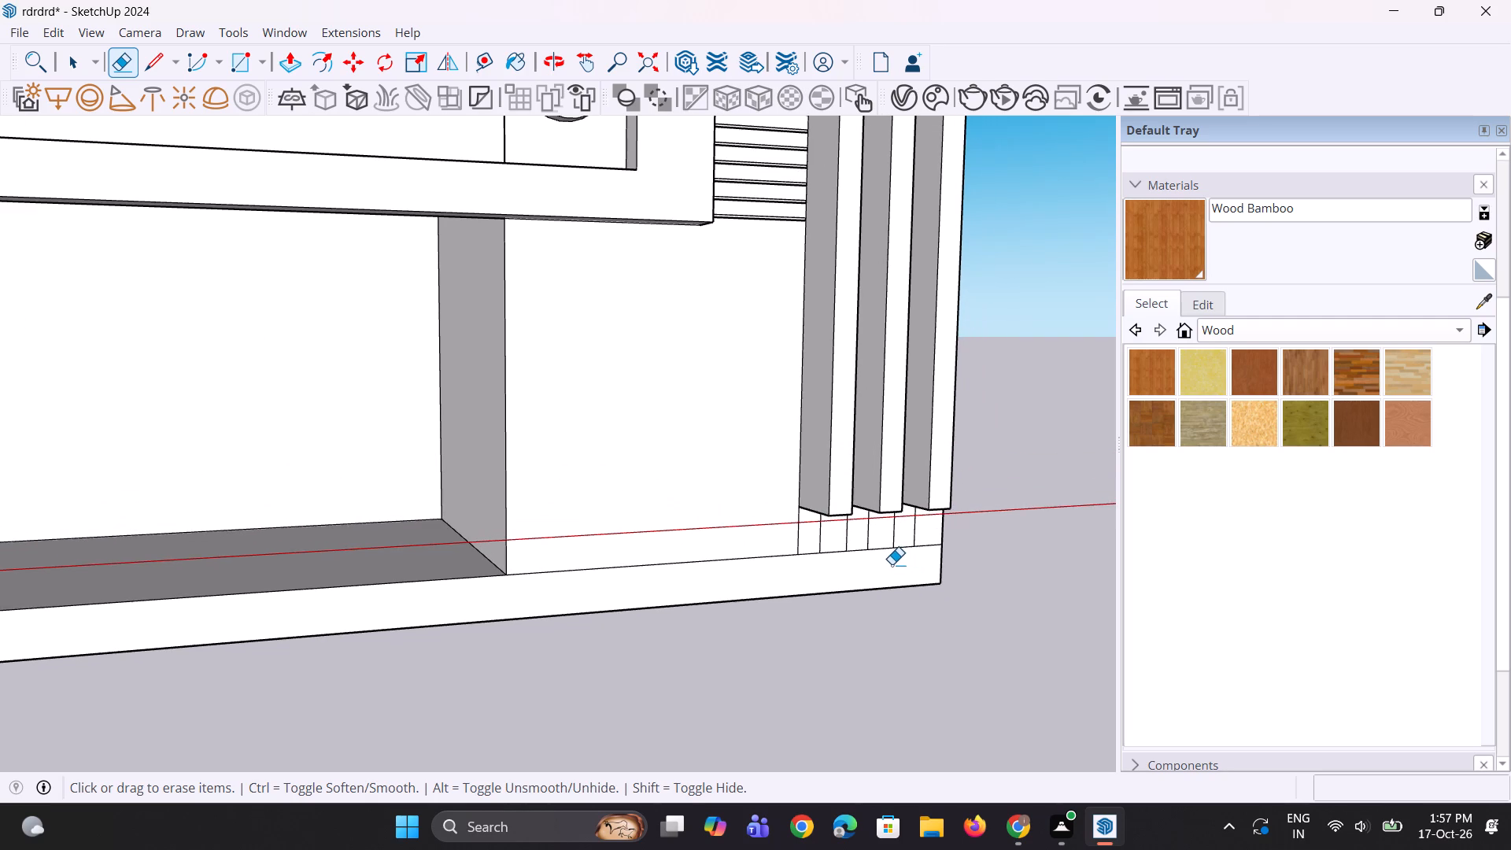
scroll(841, 564, down, 2)
middle_drag(856, 564, 848, 537)
middle_drag(843, 497, 815, 362)
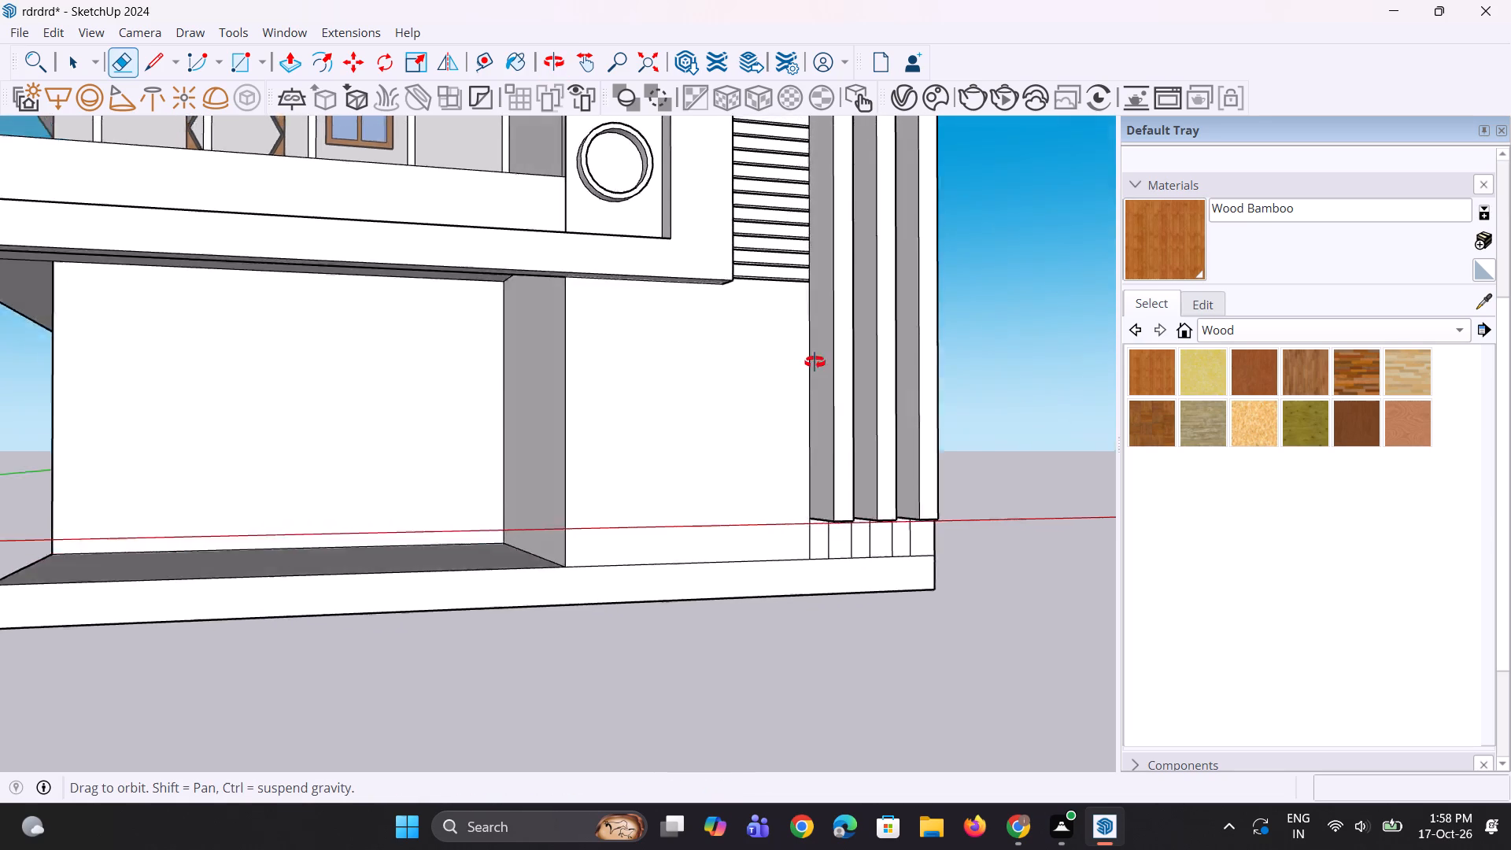
middle_drag(815, 362, 773, 281)
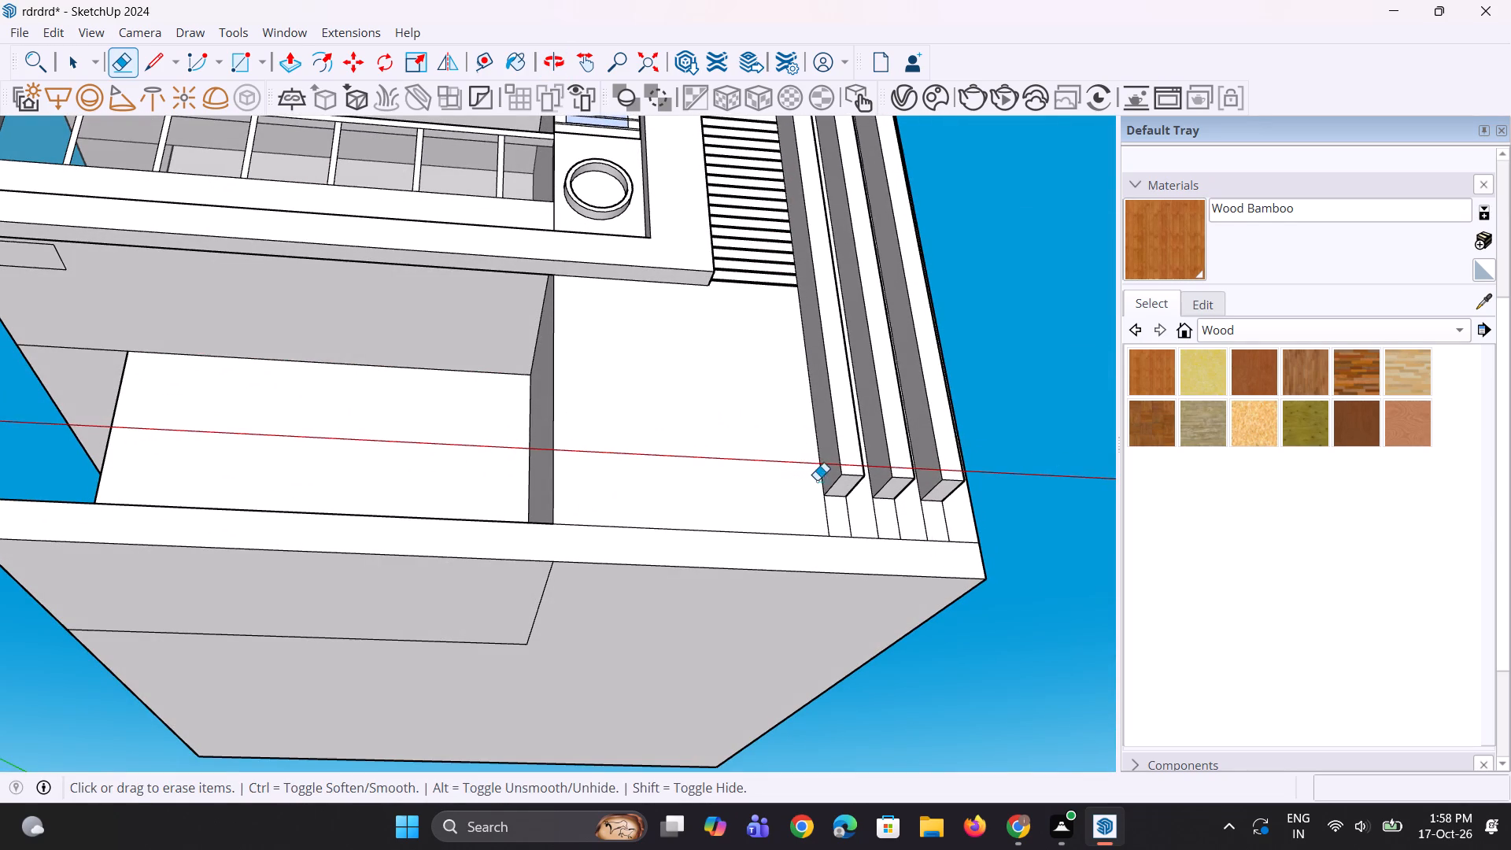
key(p)
click(846, 484)
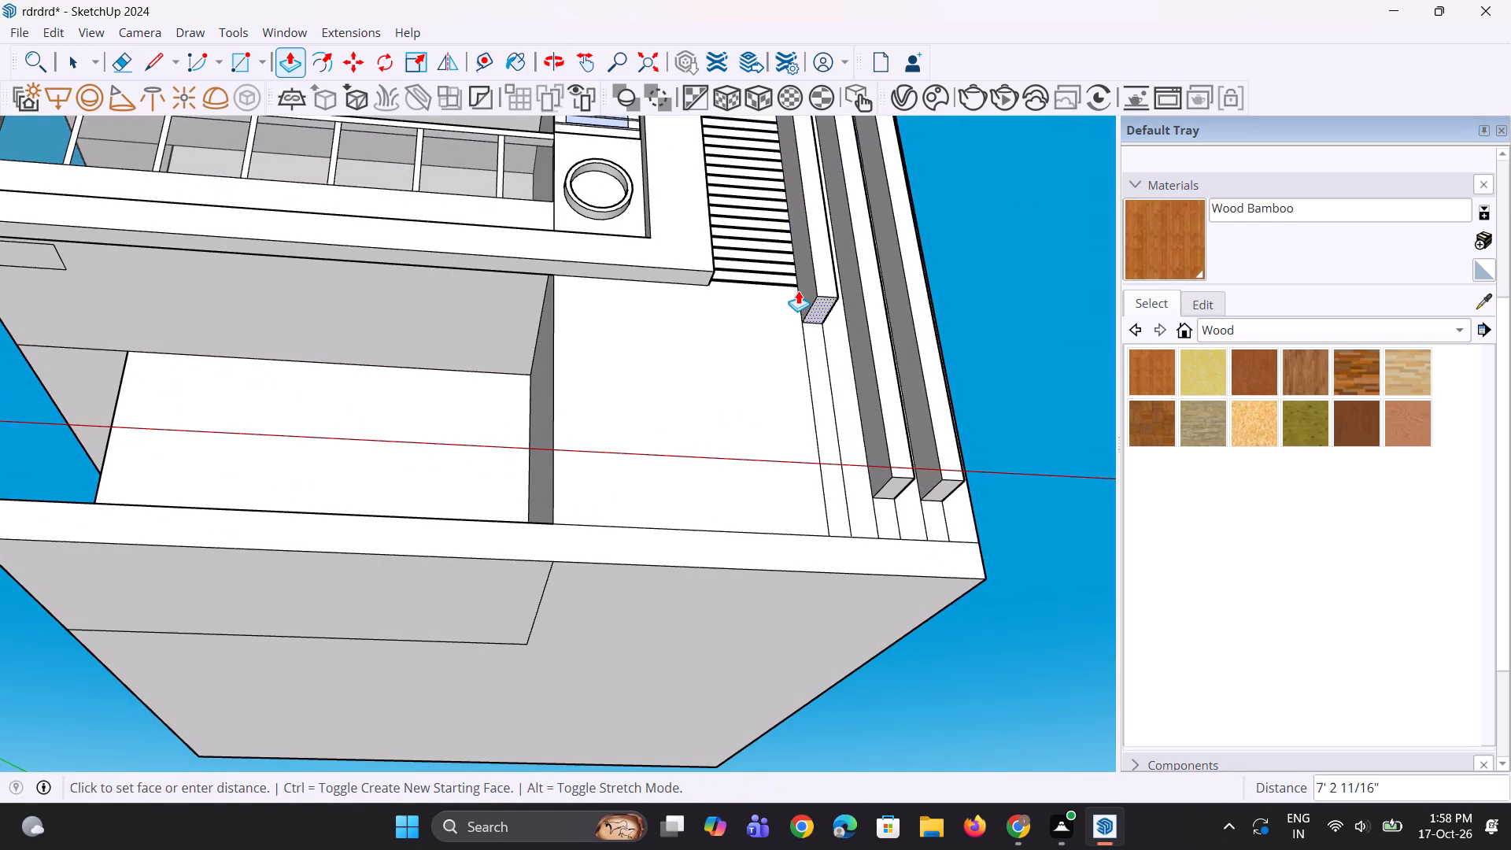
click(785, 284)
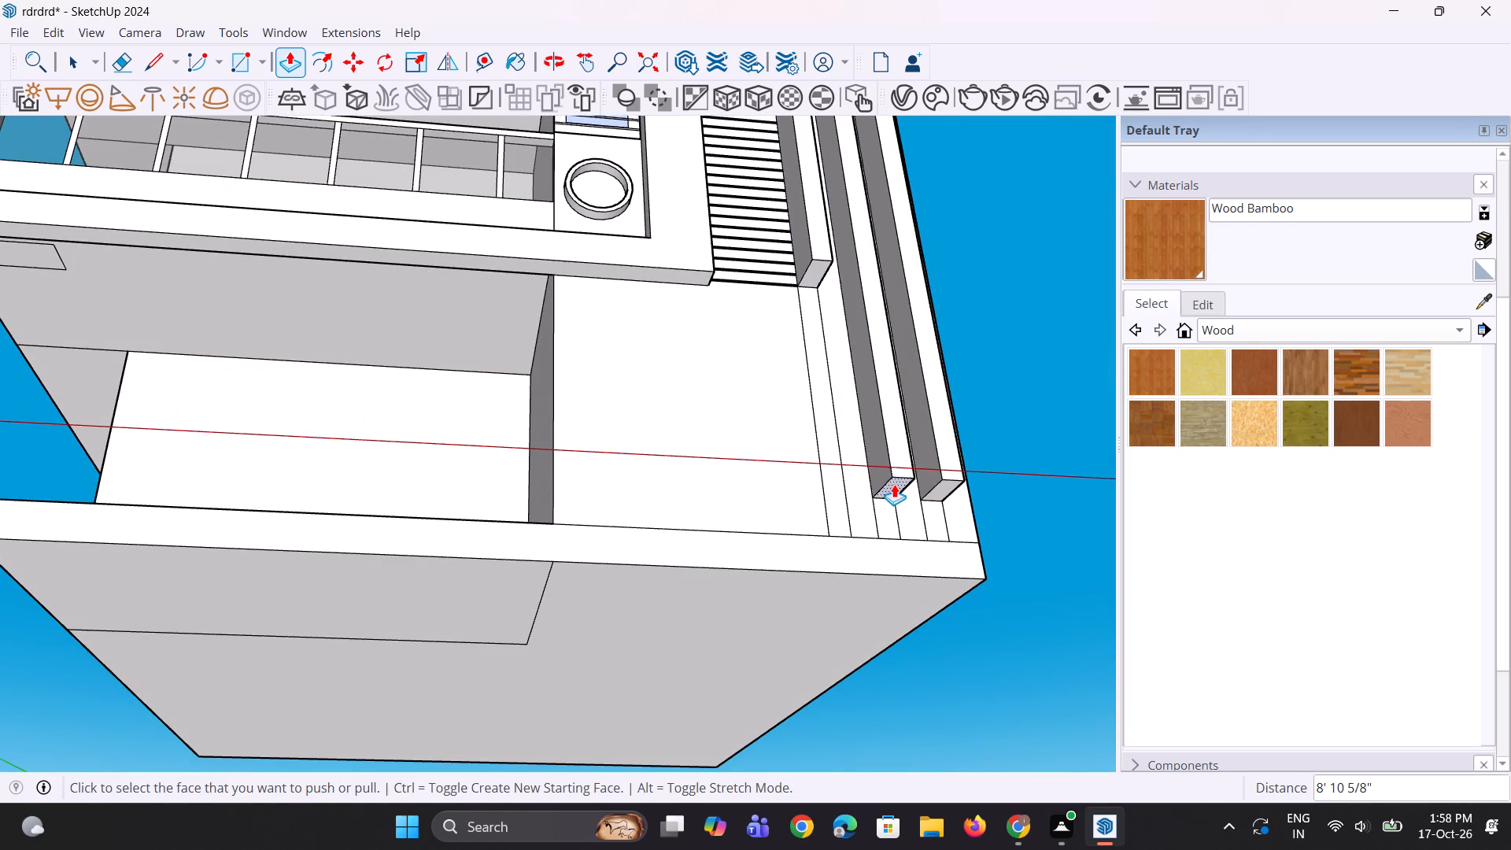
double_click(894, 484)
double_click(942, 487)
Erase the six vertical lines on the ground-floor front wall below the shortened fins.
middle_drag(882, 453, 837, 563)
scroll(792, 515, up, 2)
key(e)
click(812, 487)
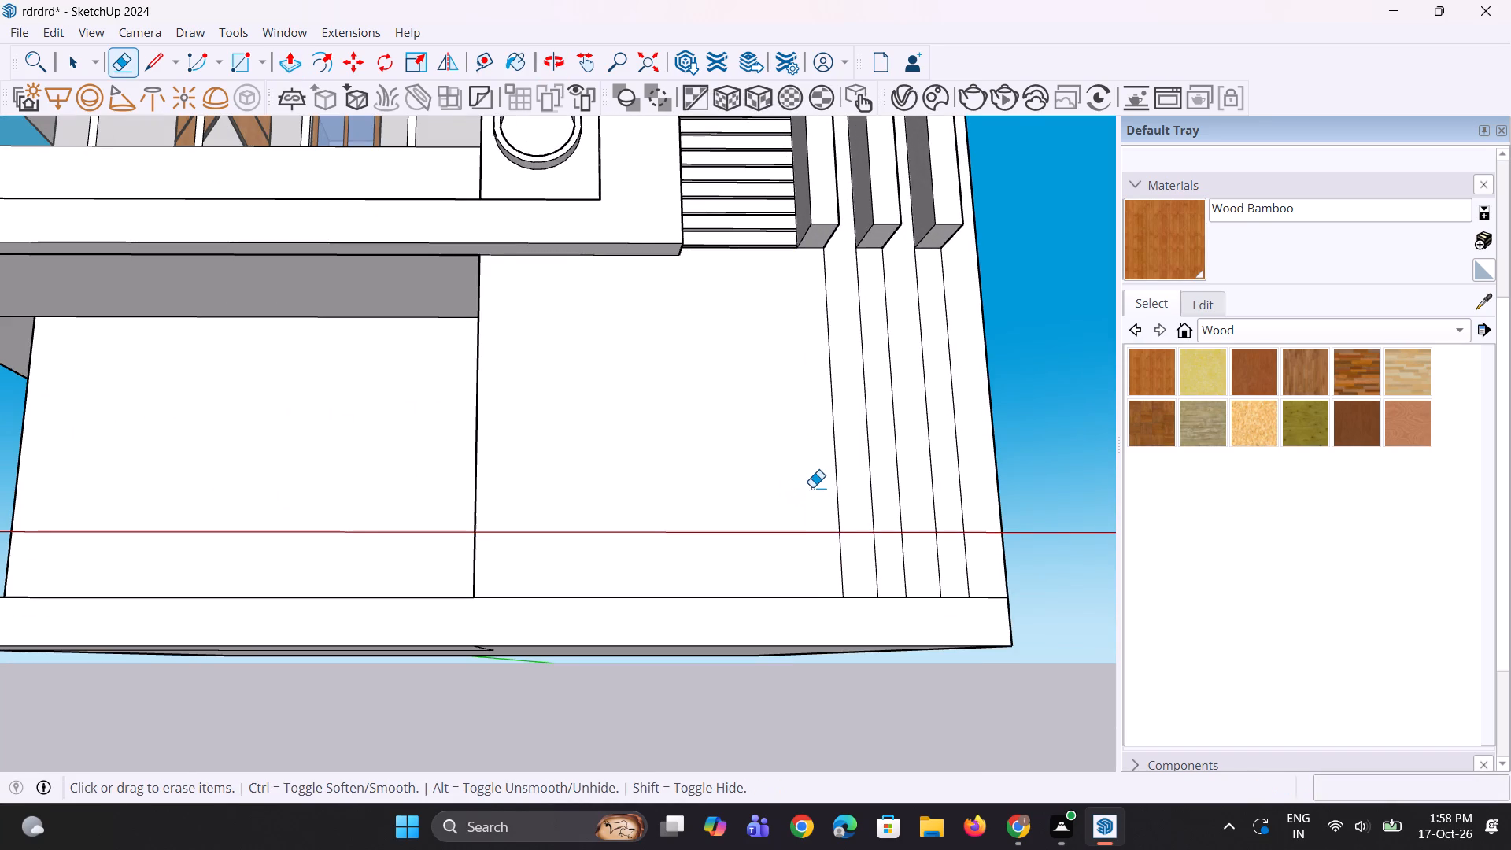
click(837, 486)
click(869, 479)
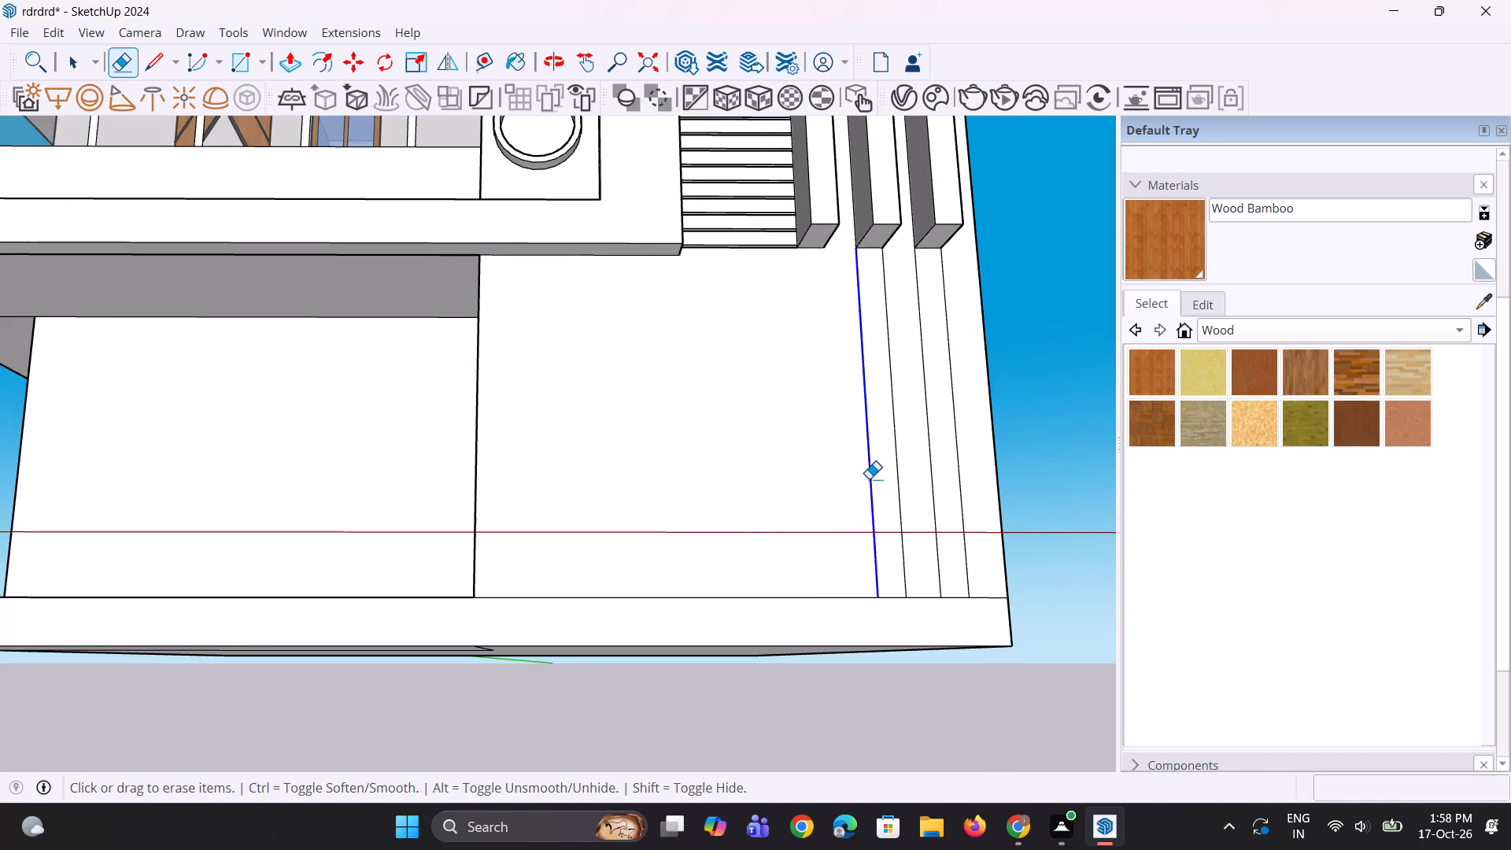
click(896, 475)
click(929, 486)
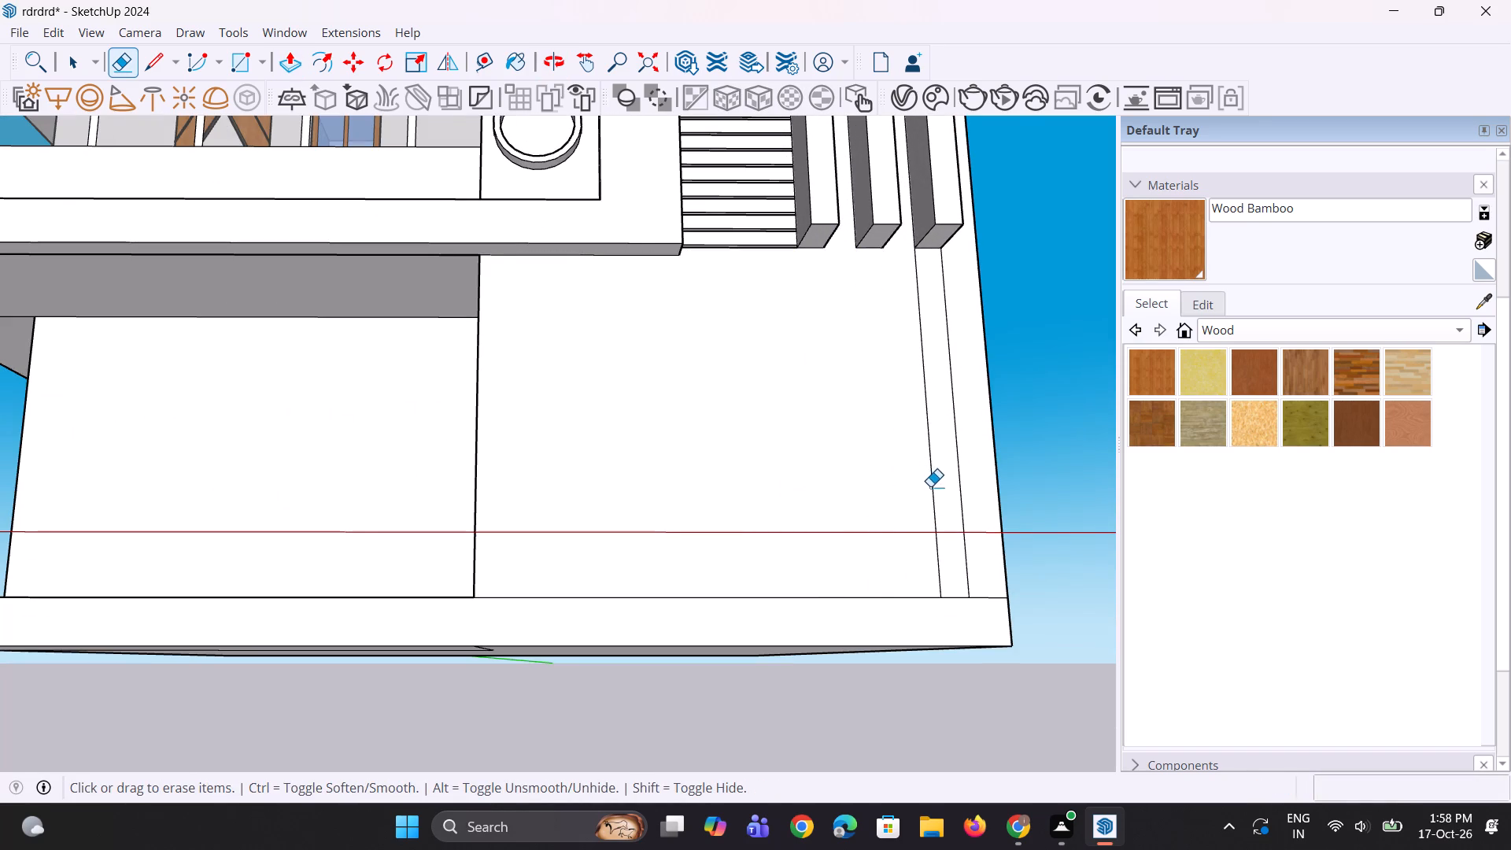
click(933, 482)
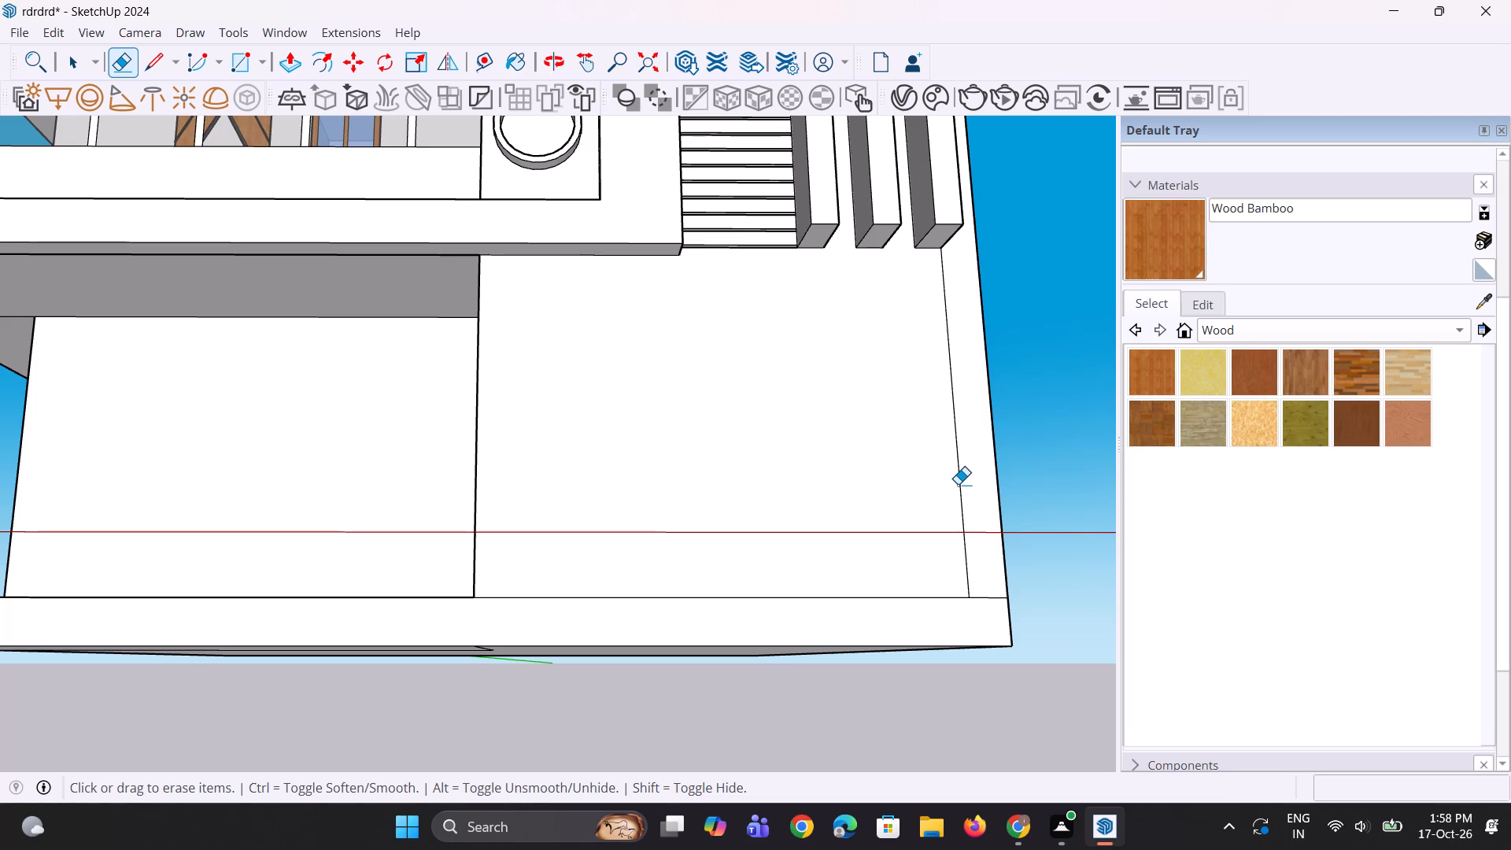
click(958, 484)
Pull the plinth's front face outward to form a ledge in front of the ground-floor wall.
scroll(908, 492, down, 9)
middle_drag(852, 541, 829, 582)
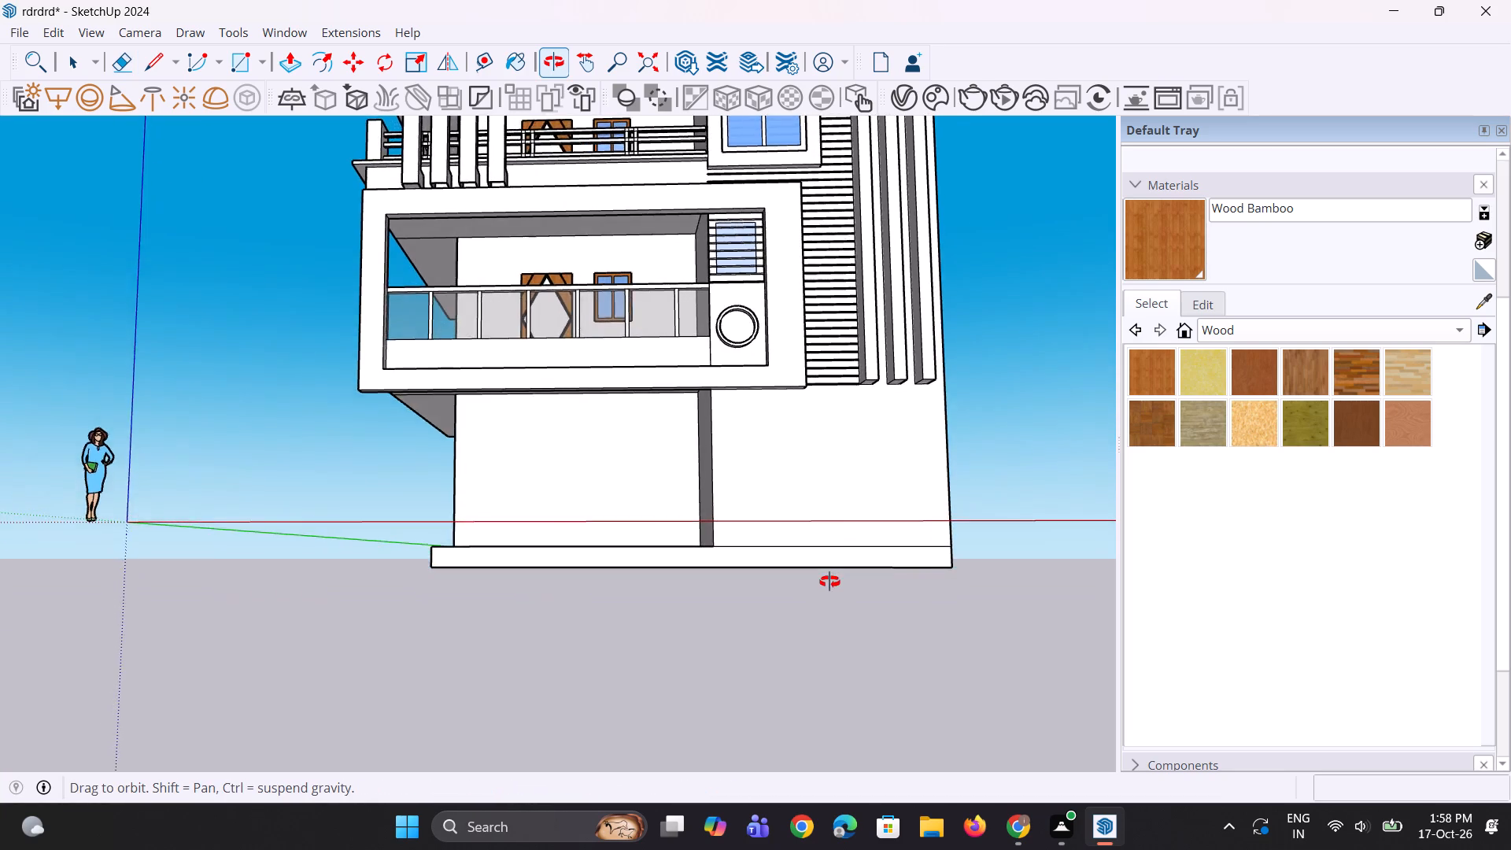
middle_drag(829, 582, 687, 802)
key(p)
click(790, 632)
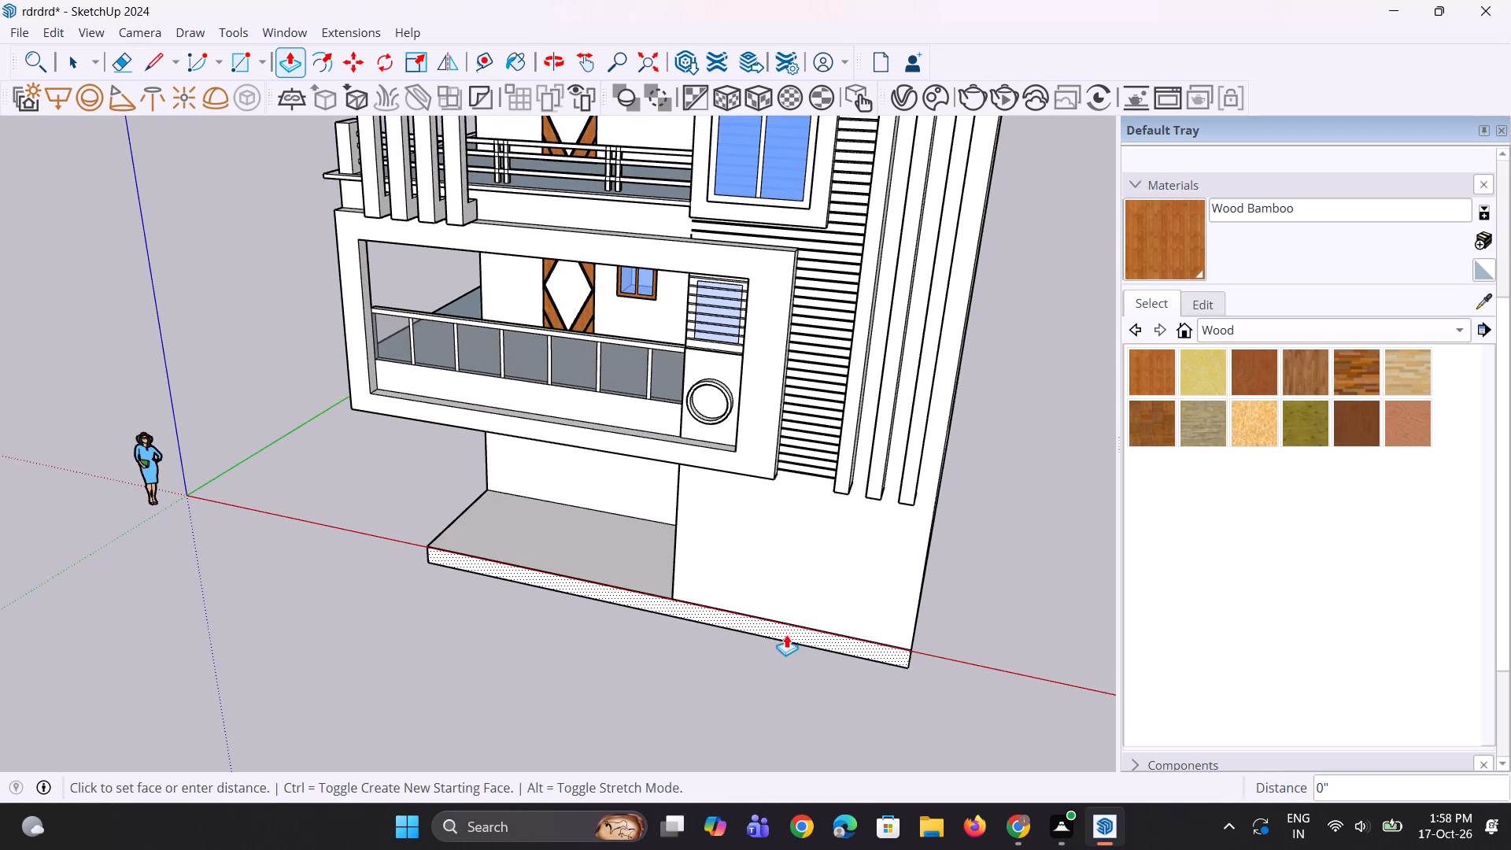
click(770, 669)
Erase the short leftover line across the top of the extended plinth.
key(e)
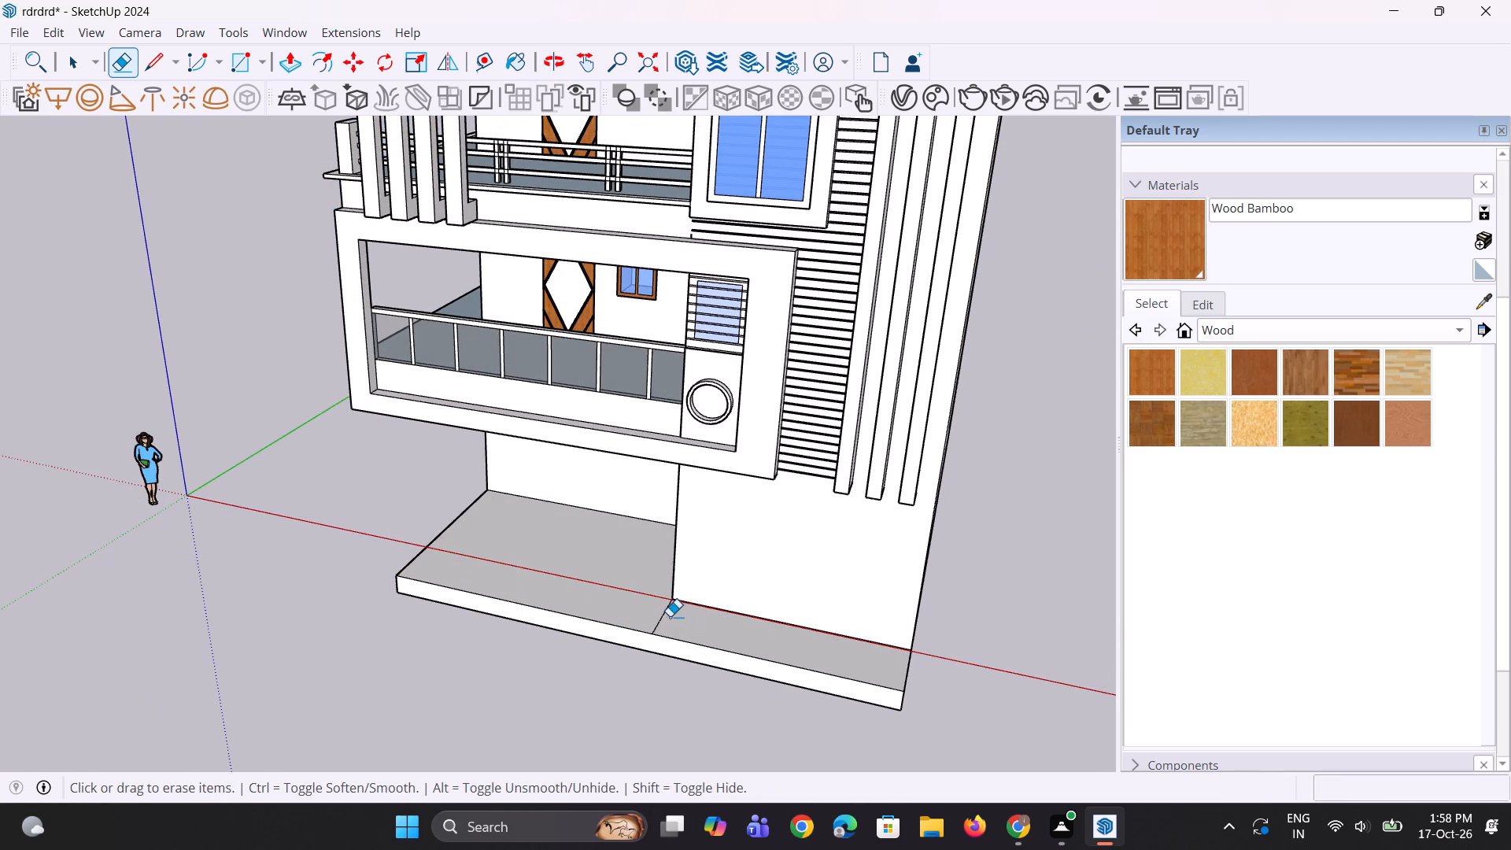
click(665, 615)
Pull the recess side face of the ground-floor front wall sideways, widening that wall to about 19'.
scroll(616, 624, down, 4)
middle_drag(641, 637, 695, 615)
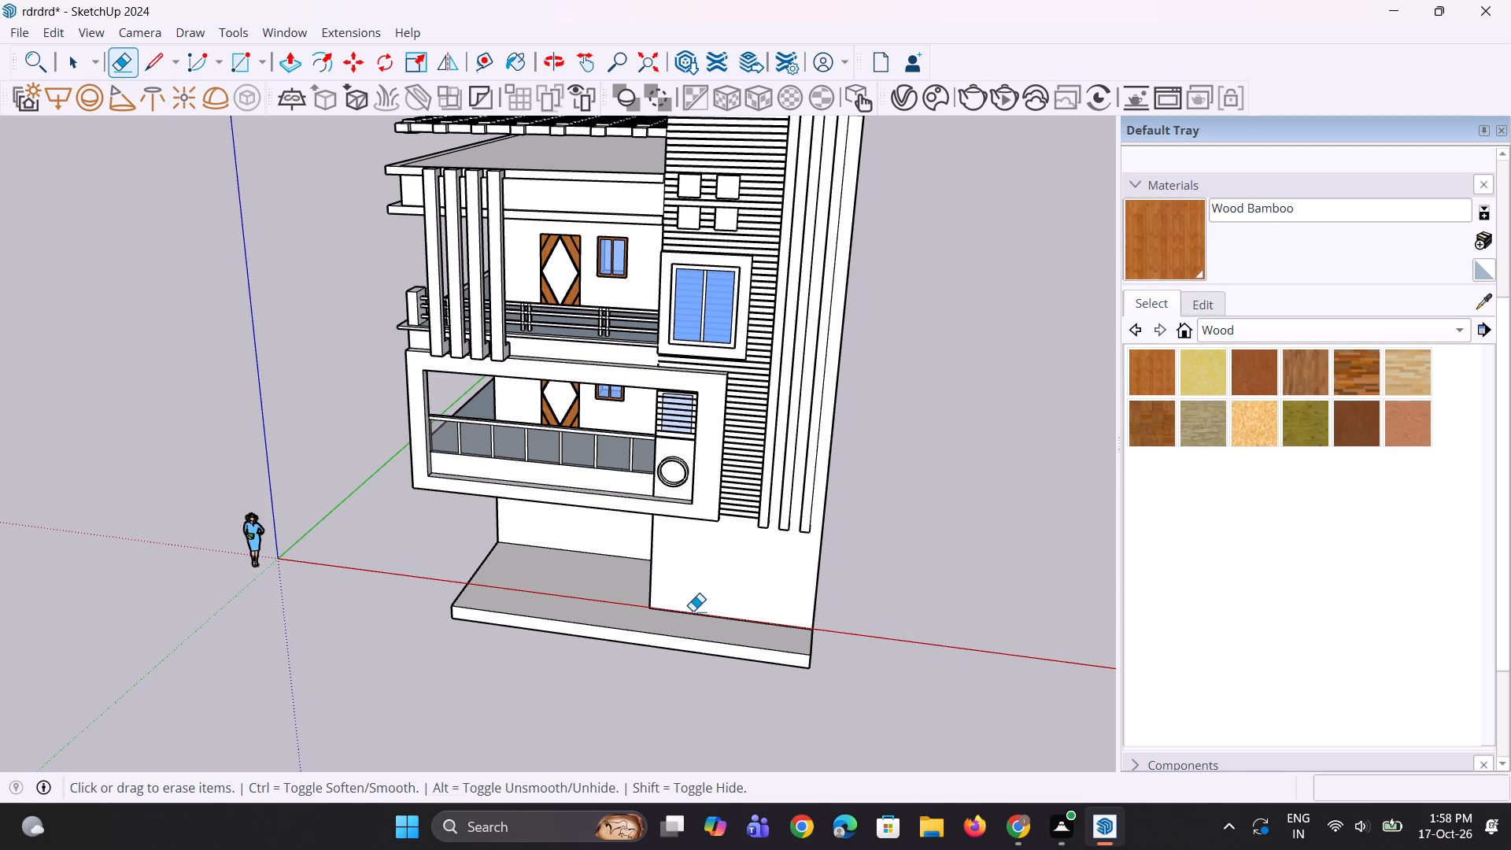
middle_drag(692, 611, 390, 404)
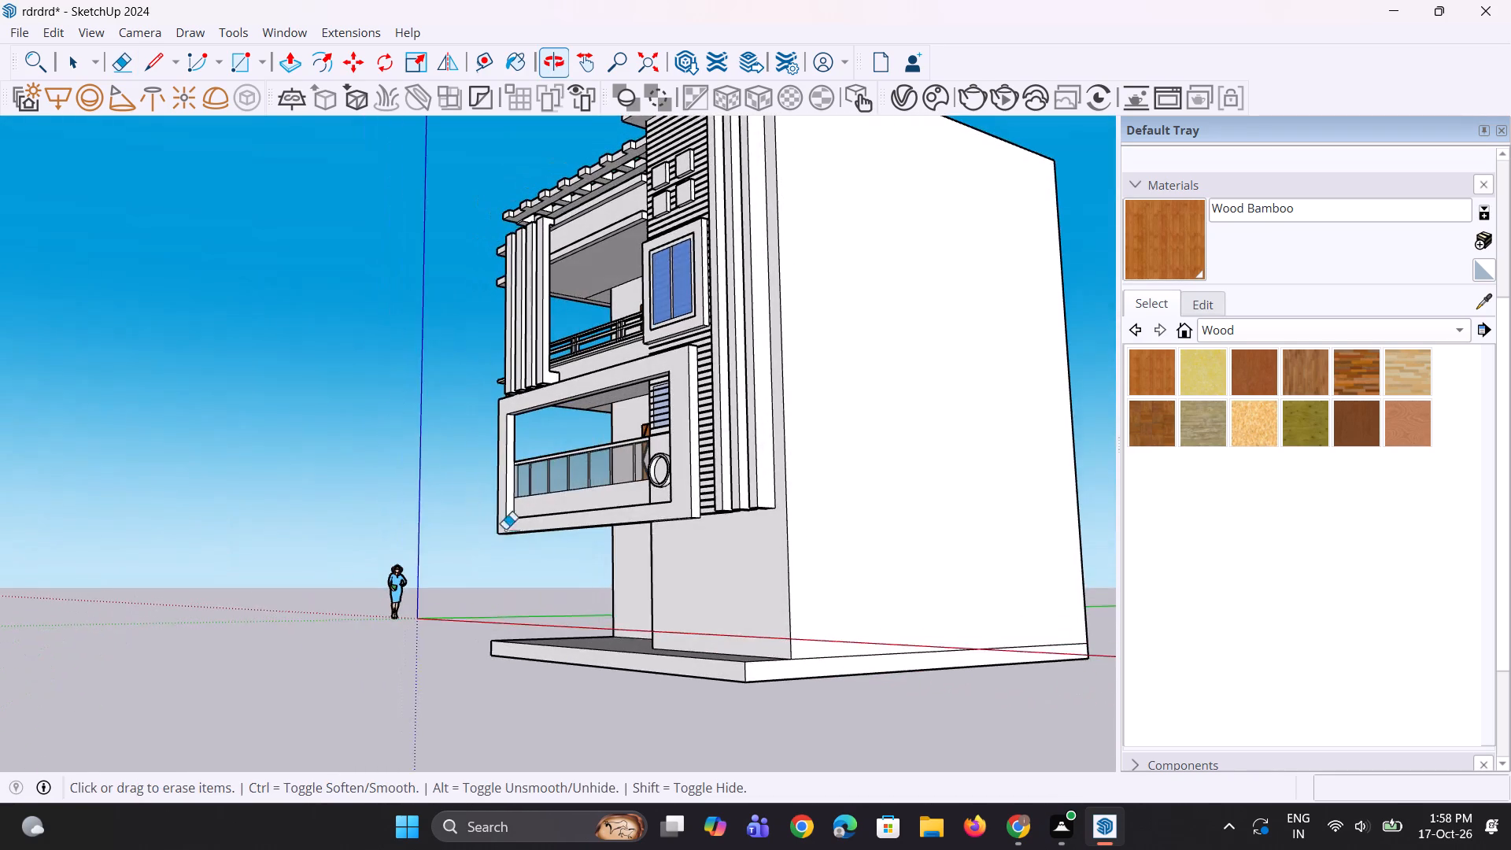
scroll(669, 667, up, 3)
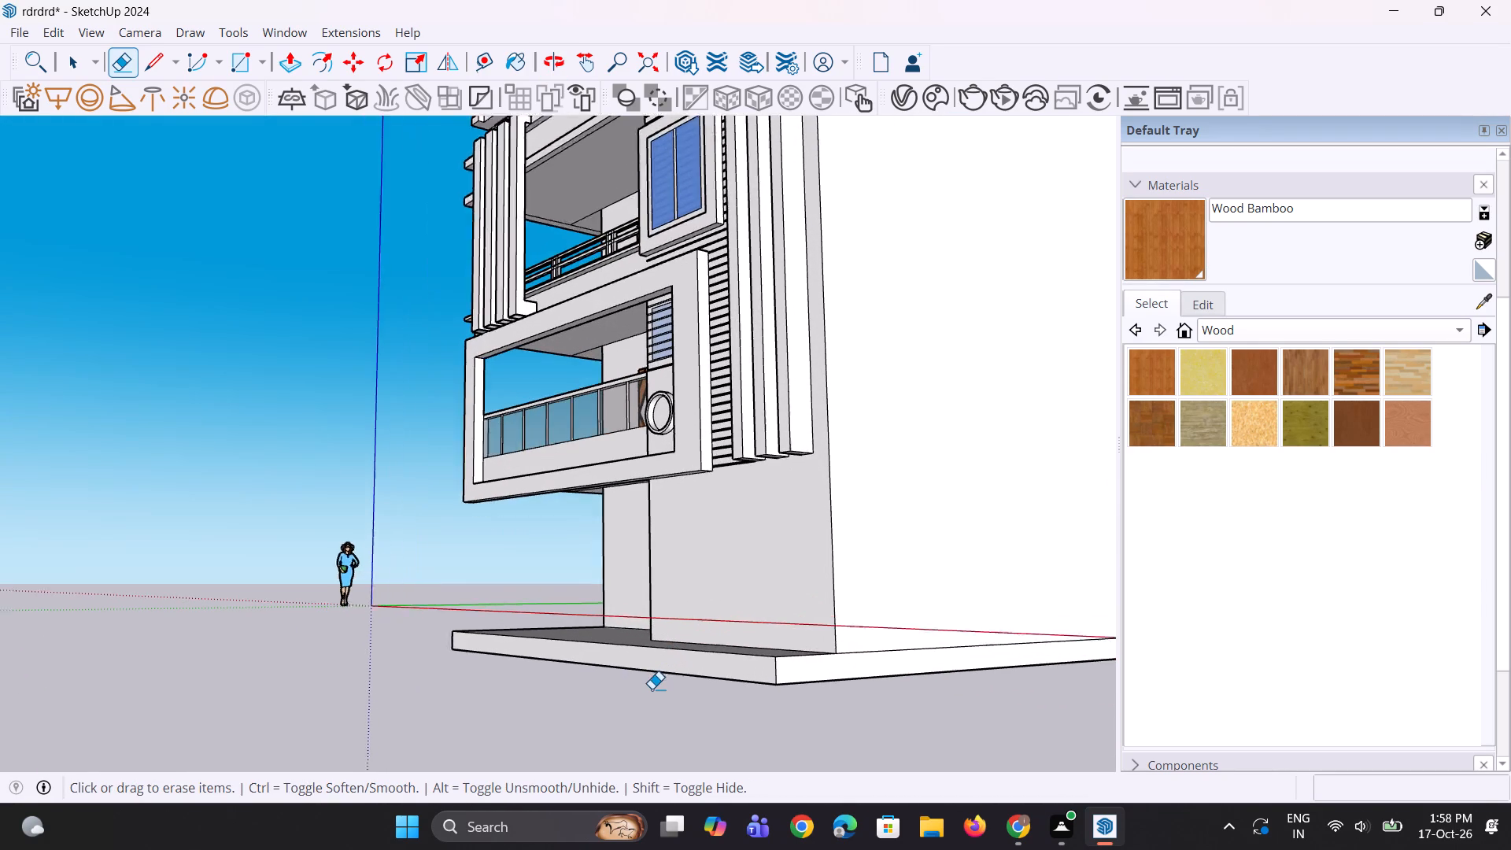
scroll(652, 689, up, 2)
middle_drag(652, 689, 1336, 756)
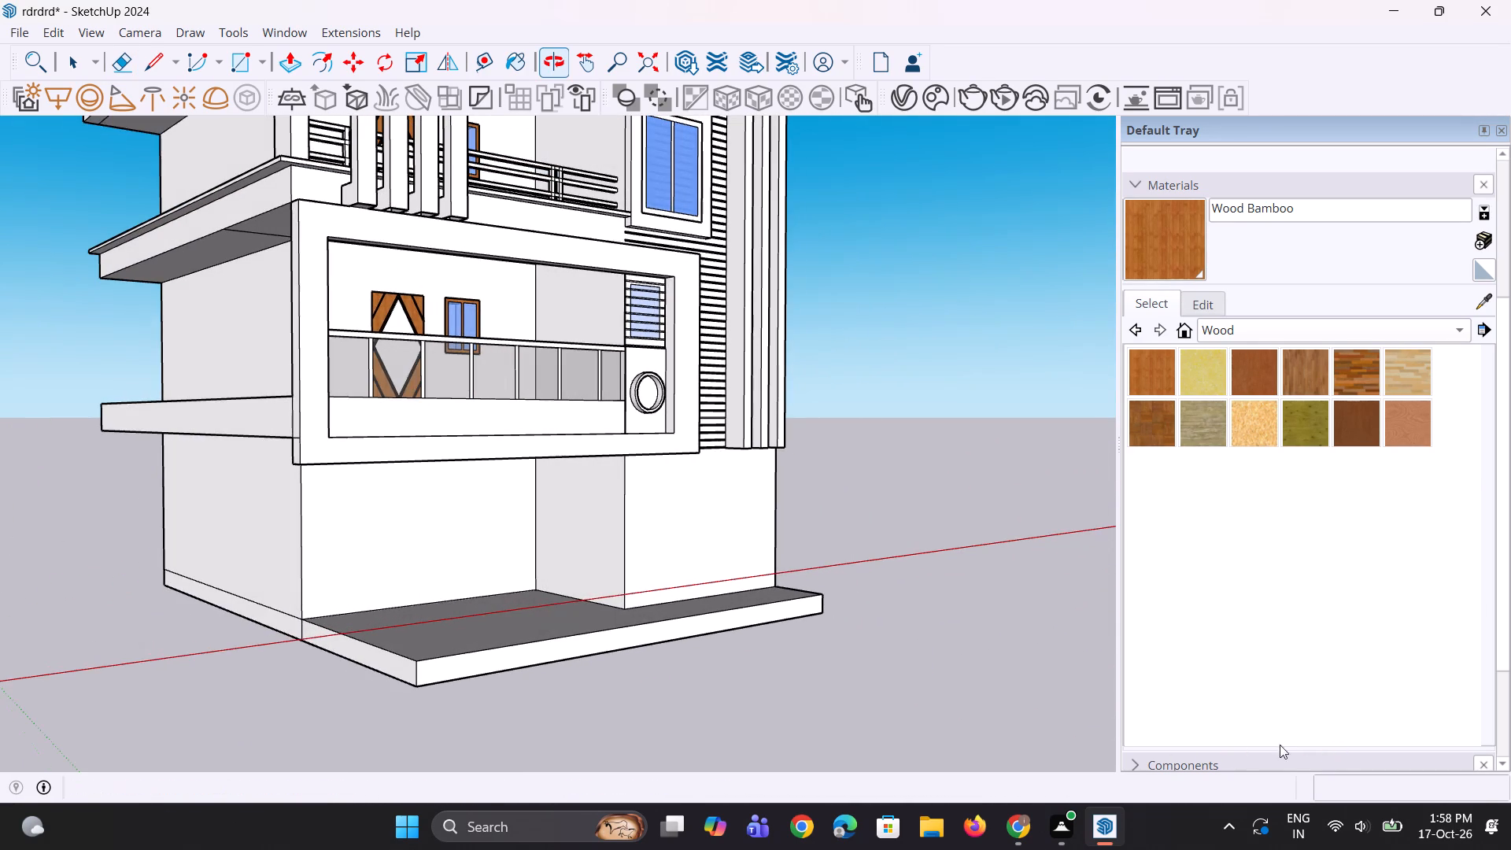
key(p)
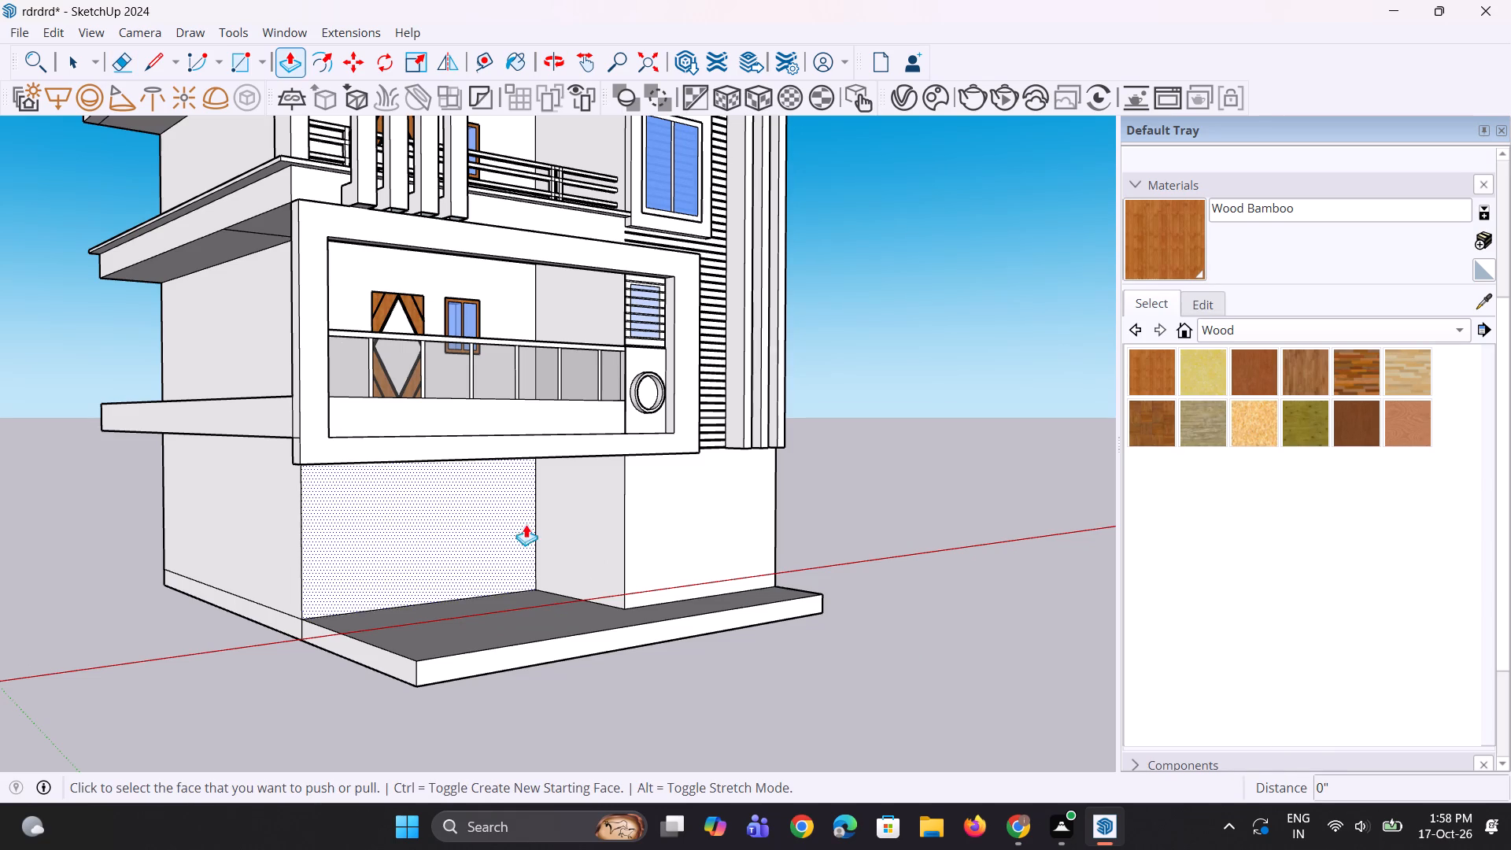
click(578, 499)
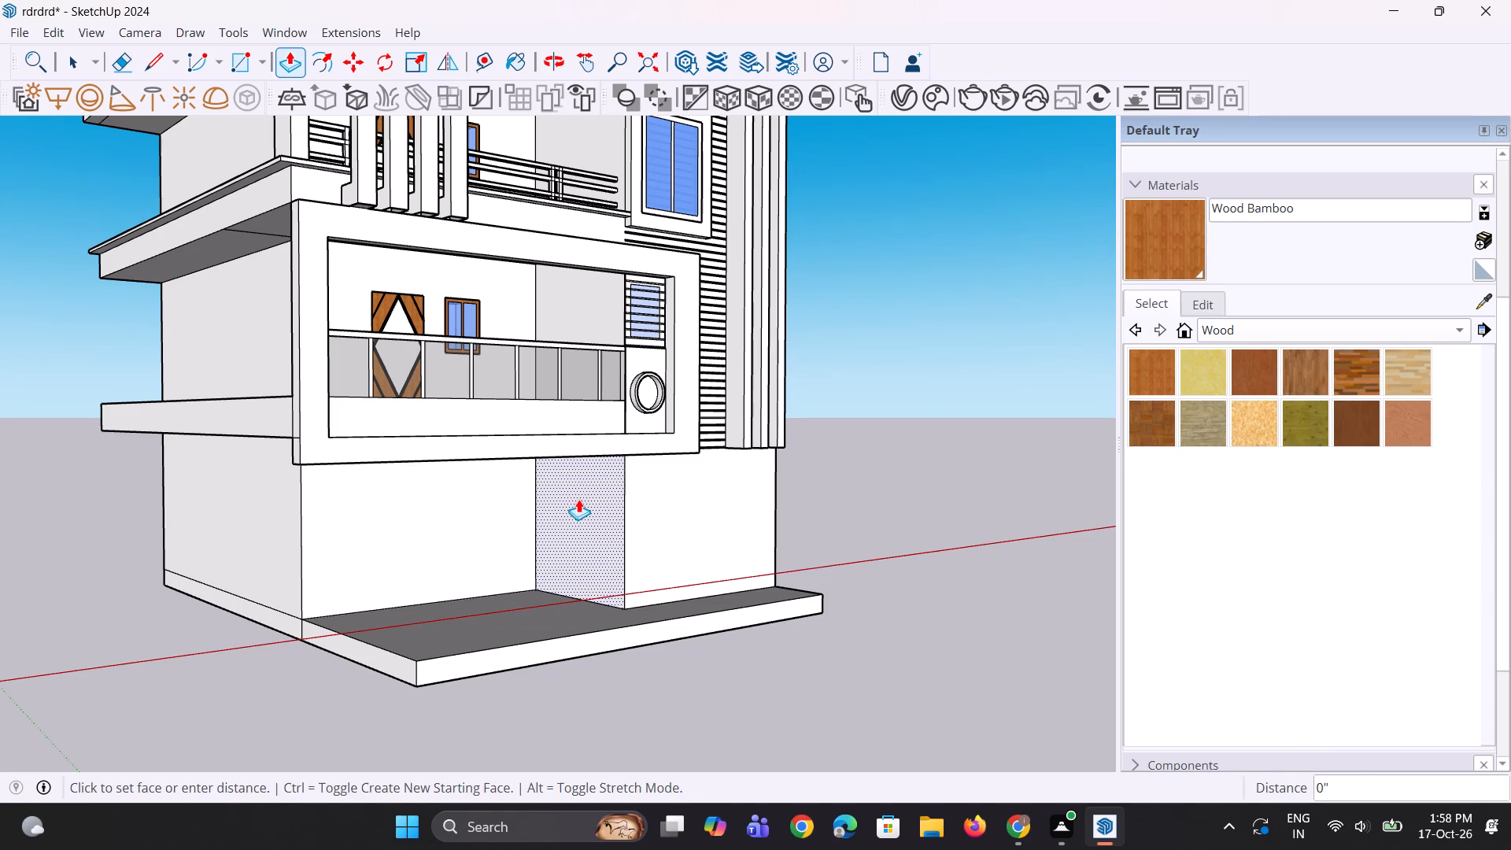
click(545, 575)
Draw a line about 9' long across the front wall, from the balcony frame's lower corner to the wall's outer edge below the fins.
middle_drag(658, 658, 423, 630)
key(space)
key(space)
click(589, 582)
middle_drag(599, 612, 490, 492)
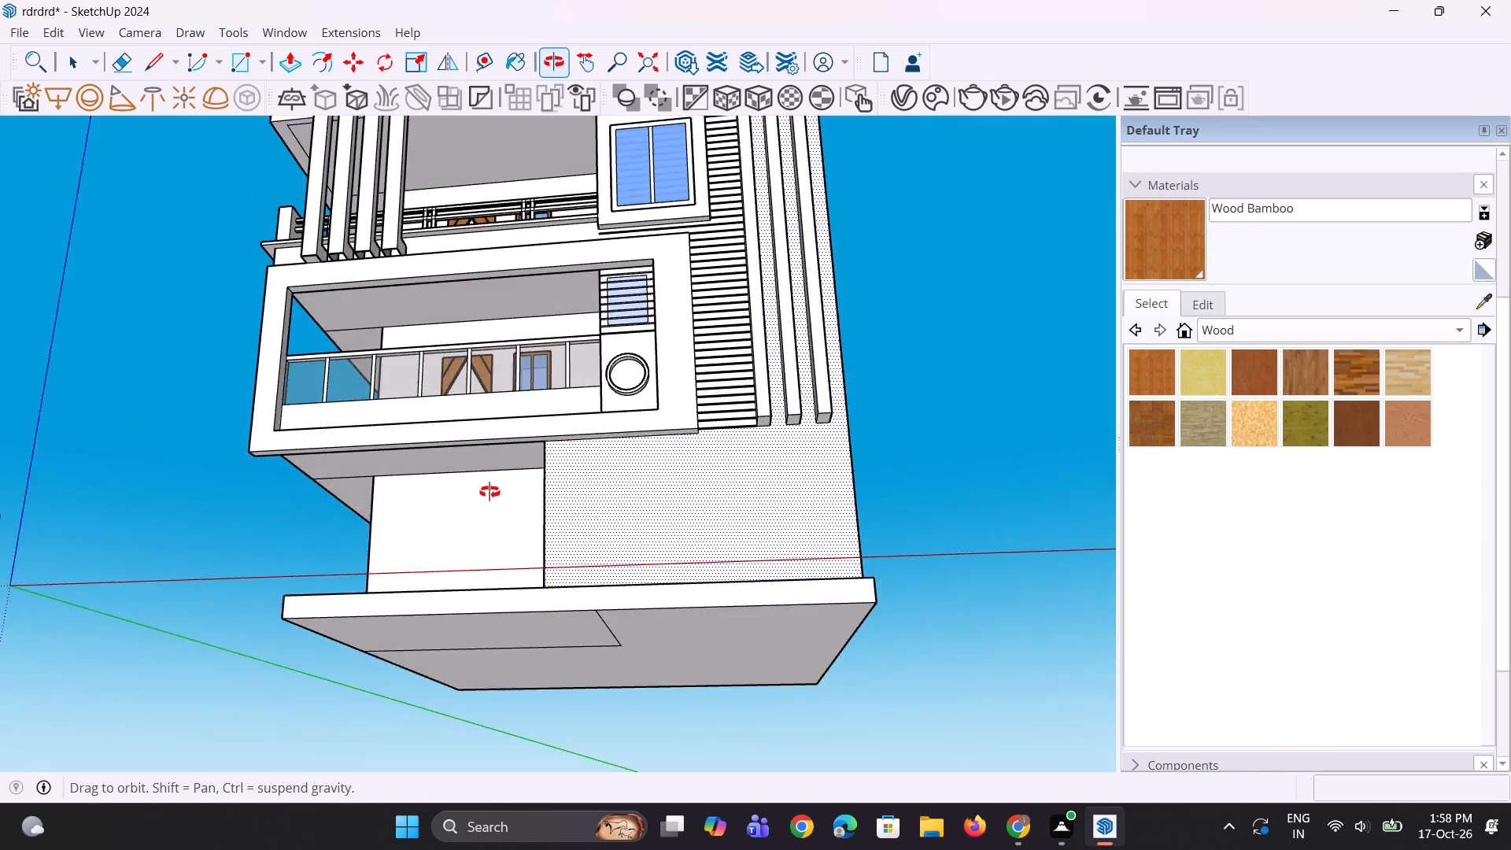
middle_drag(490, 492, 86, 544)
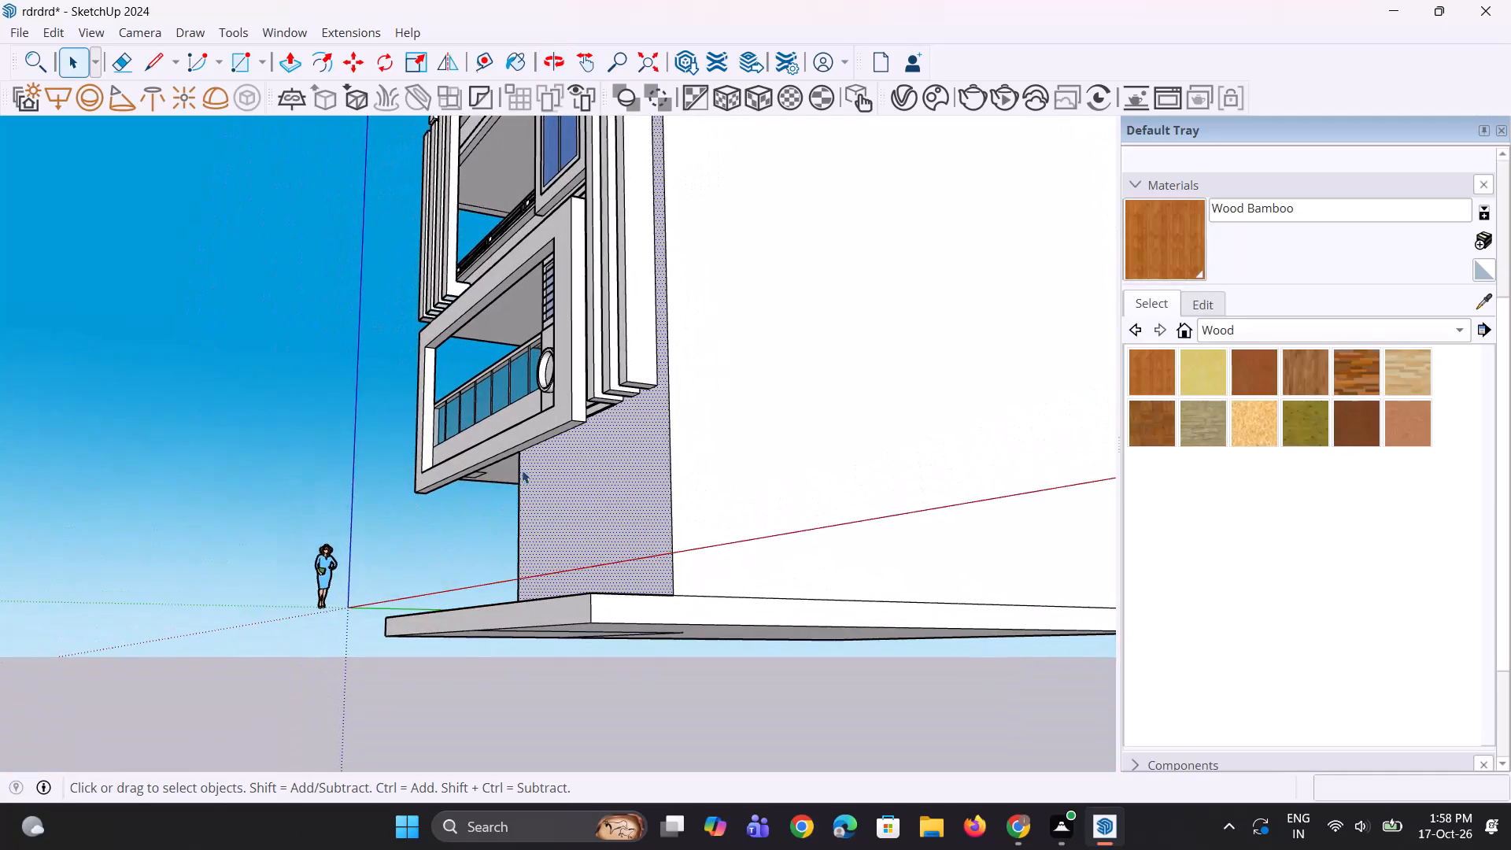
scroll(634, 388, up, 8)
middle_drag(608, 405, 443, 460)
scroll(454, 451, up, 8)
middle_drag(501, 442, 560, 414)
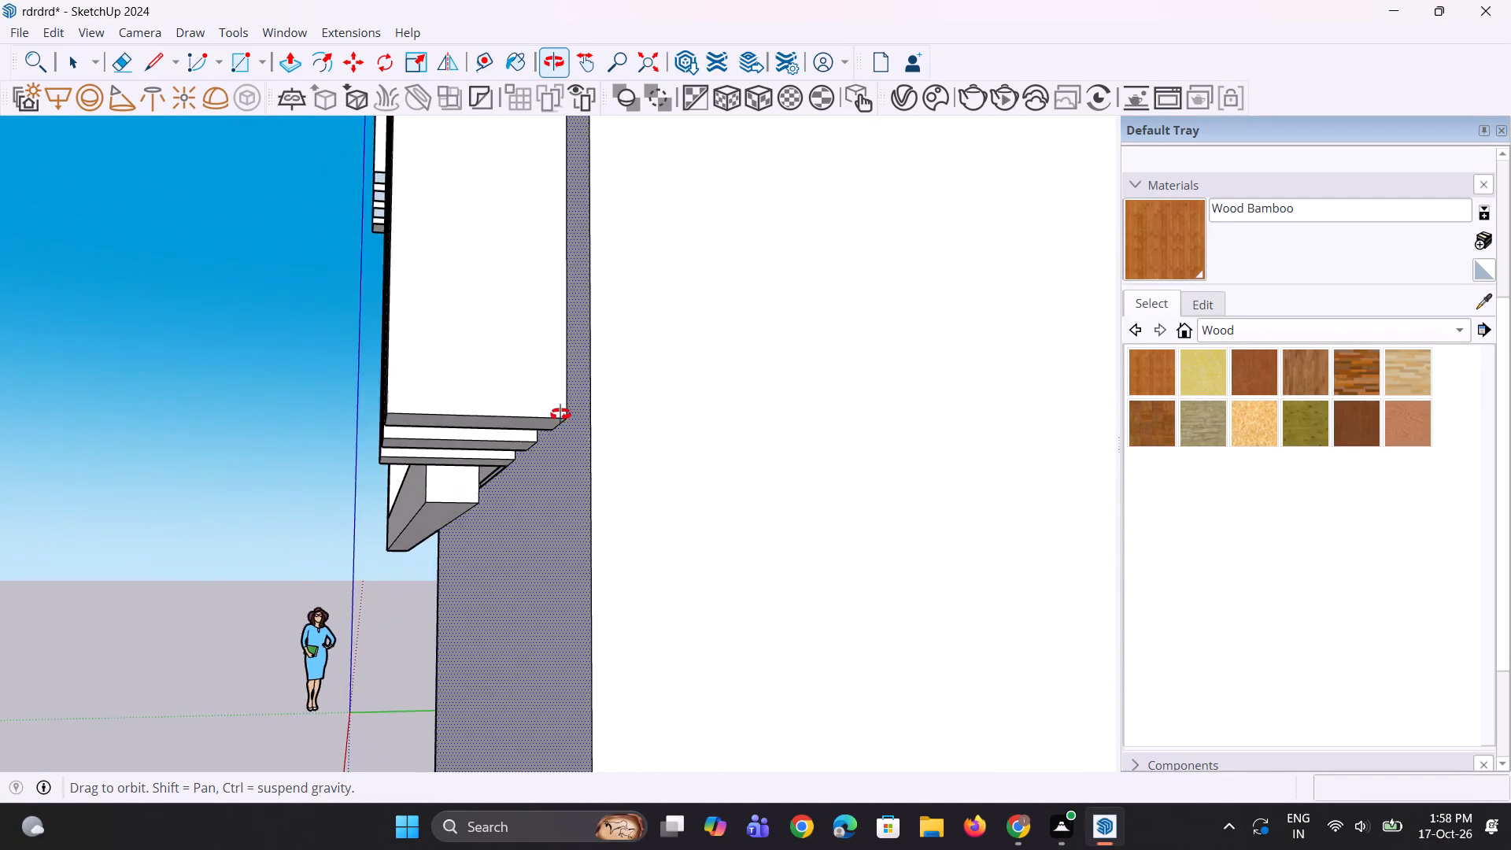
middle_drag(560, 414, 755, 374)
key(l)
scroll(371, 495, up, 1)
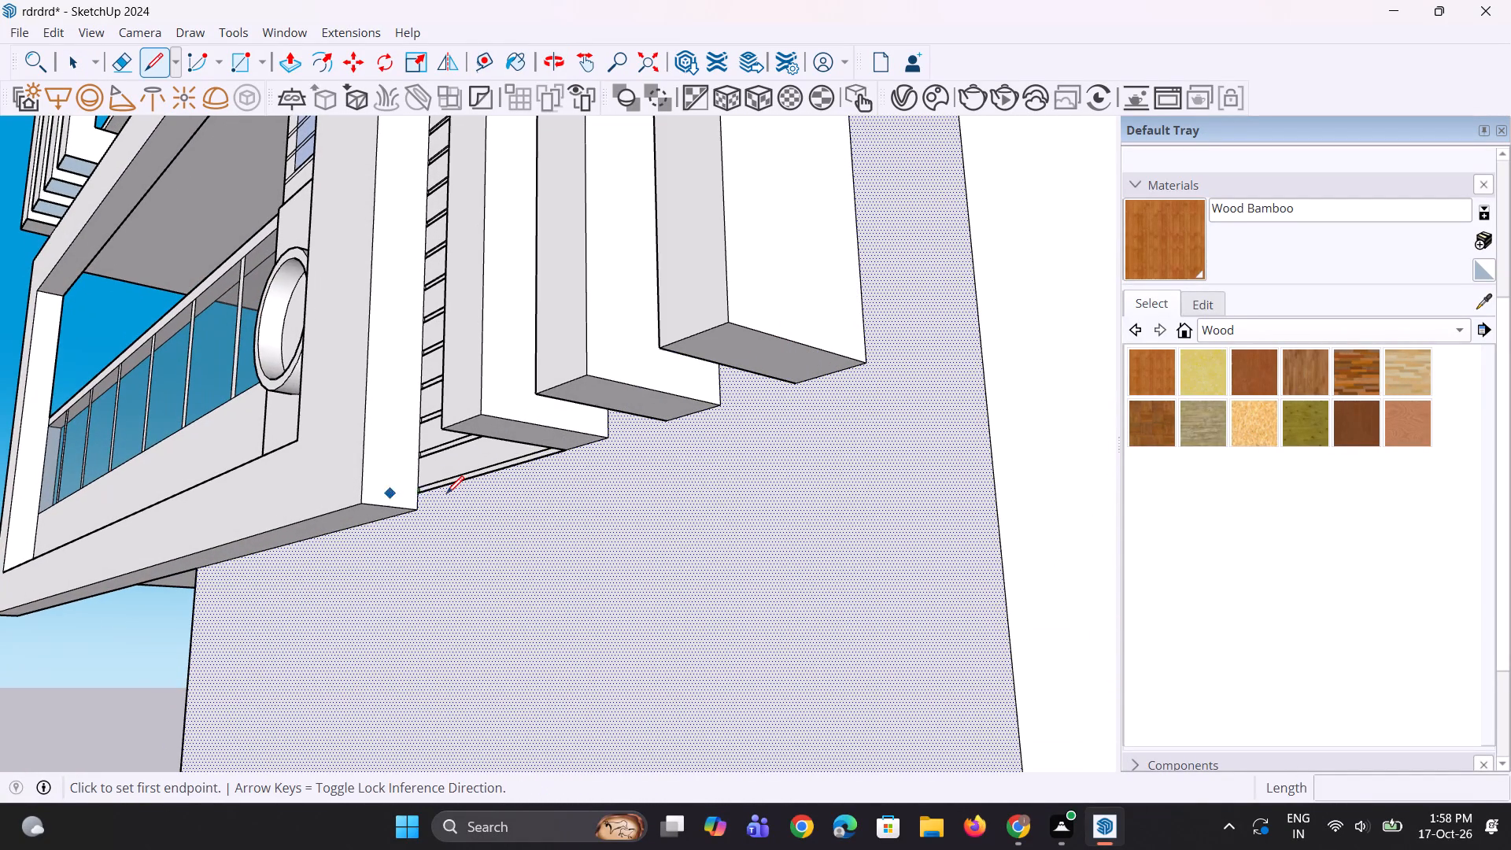
click(422, 510)
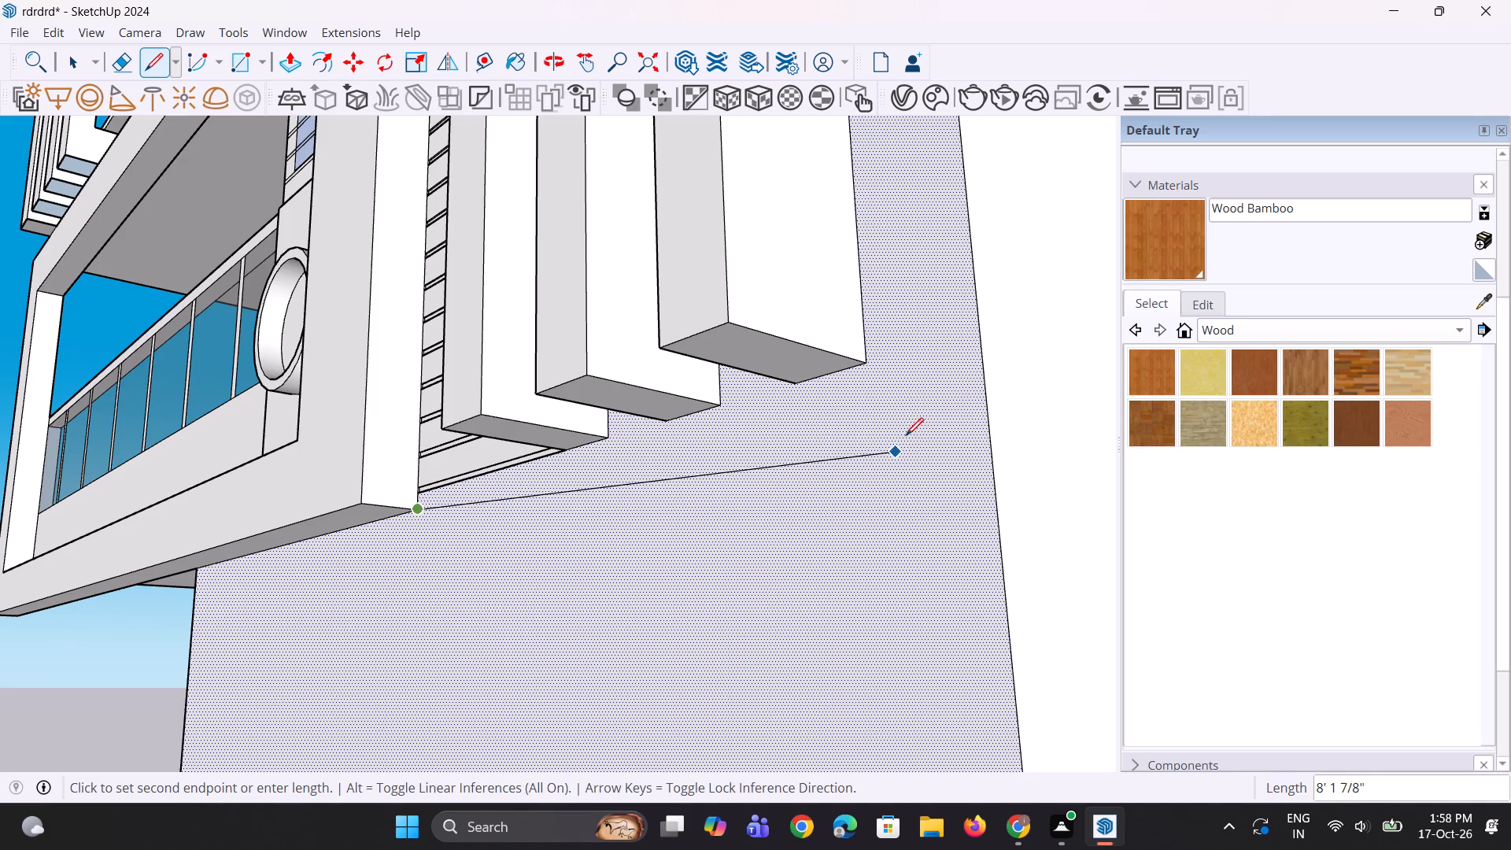
click(980, 365)
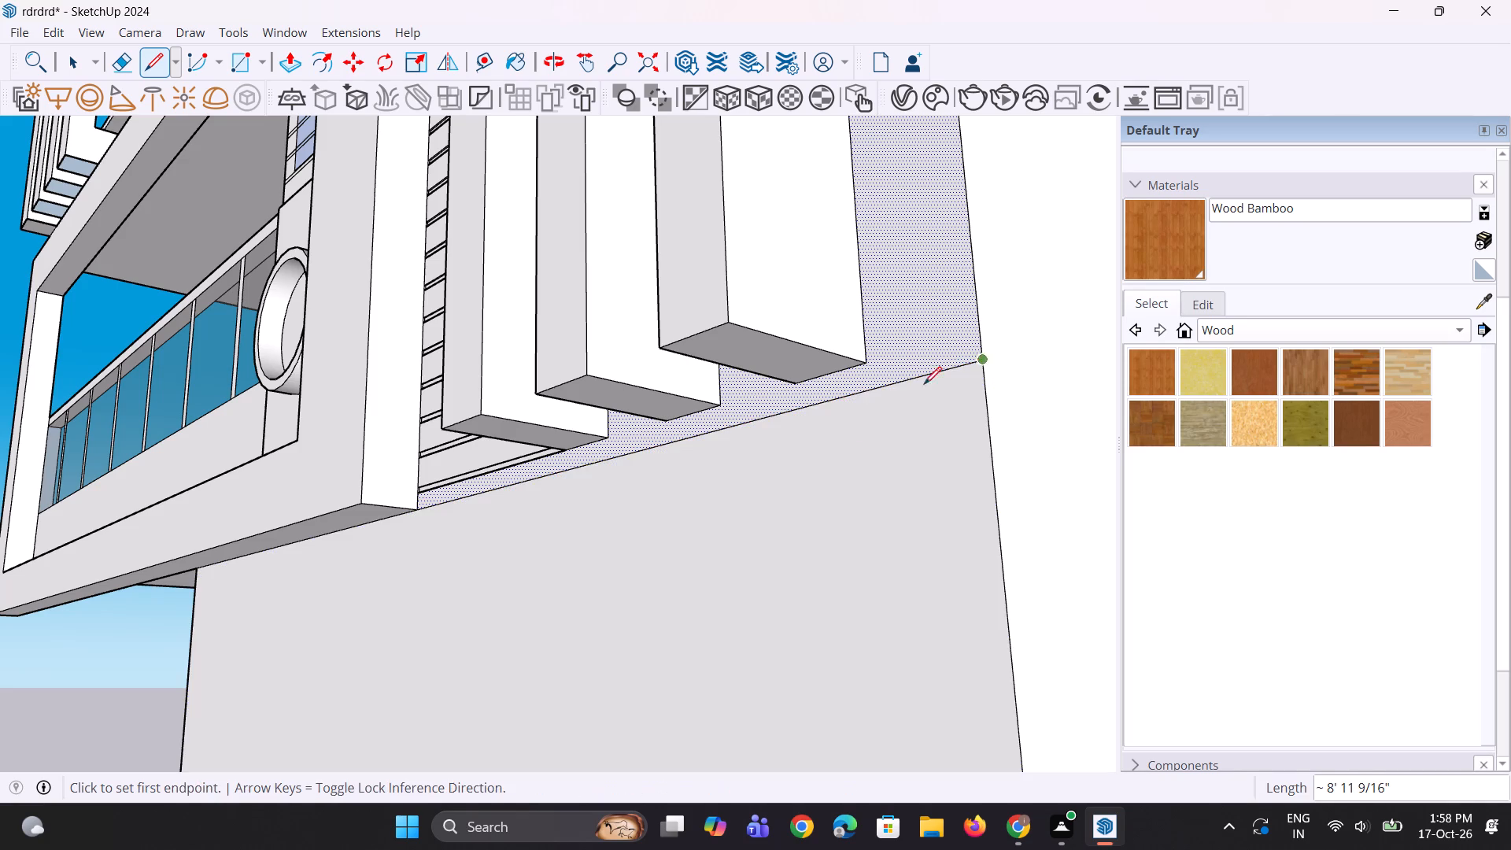
Push the ground-floor part of the front wall below the new line back about 2' 11".
middle_drag(844, 438, 740, 467)
scroll(731, 468, down, 4)
key(p)
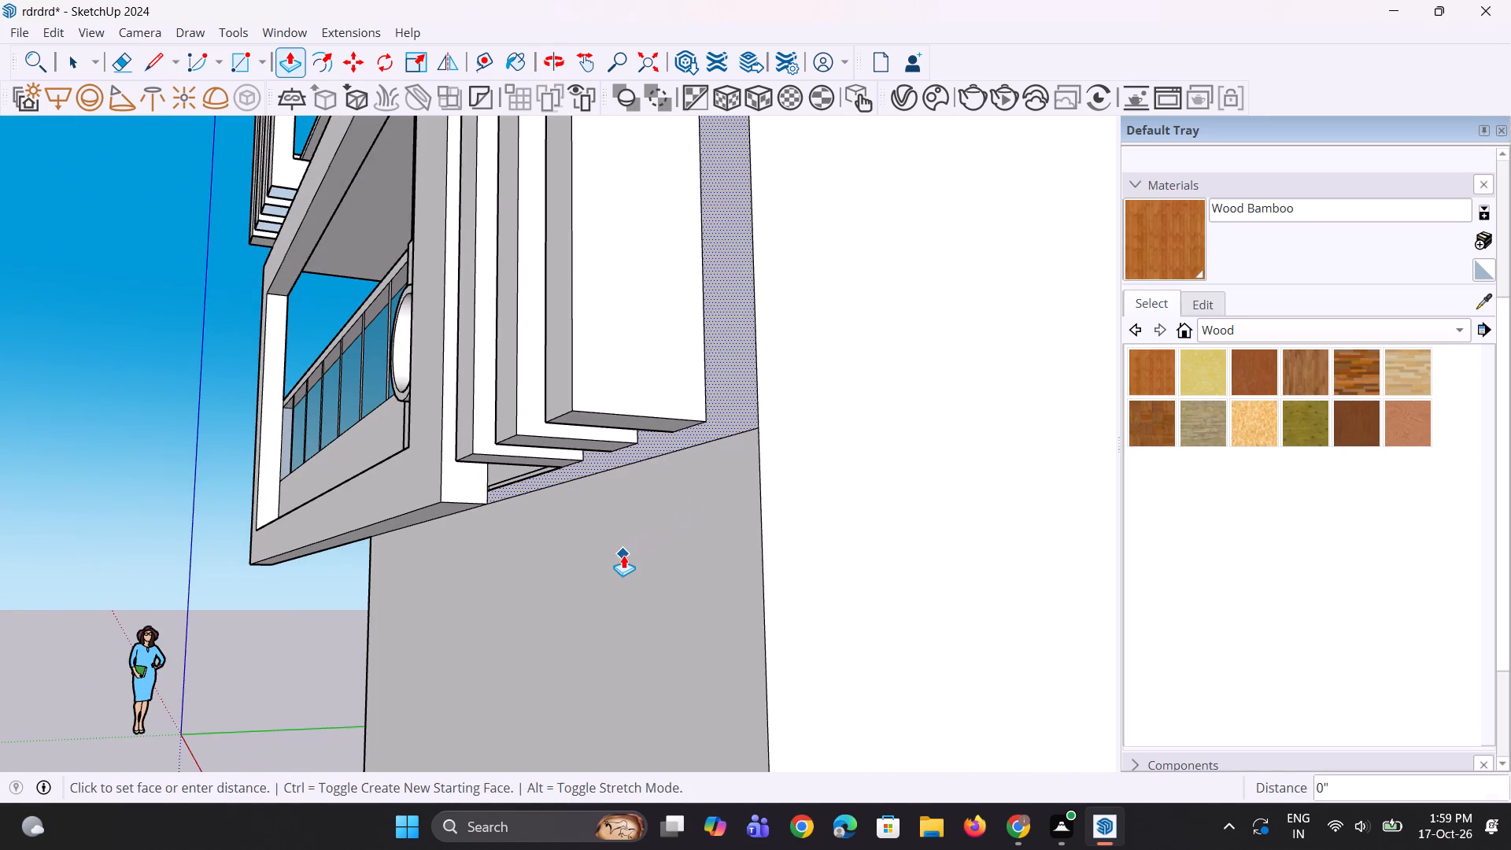
click(623, 555)
key(Escape)
scroll(659, 556, down, 4)
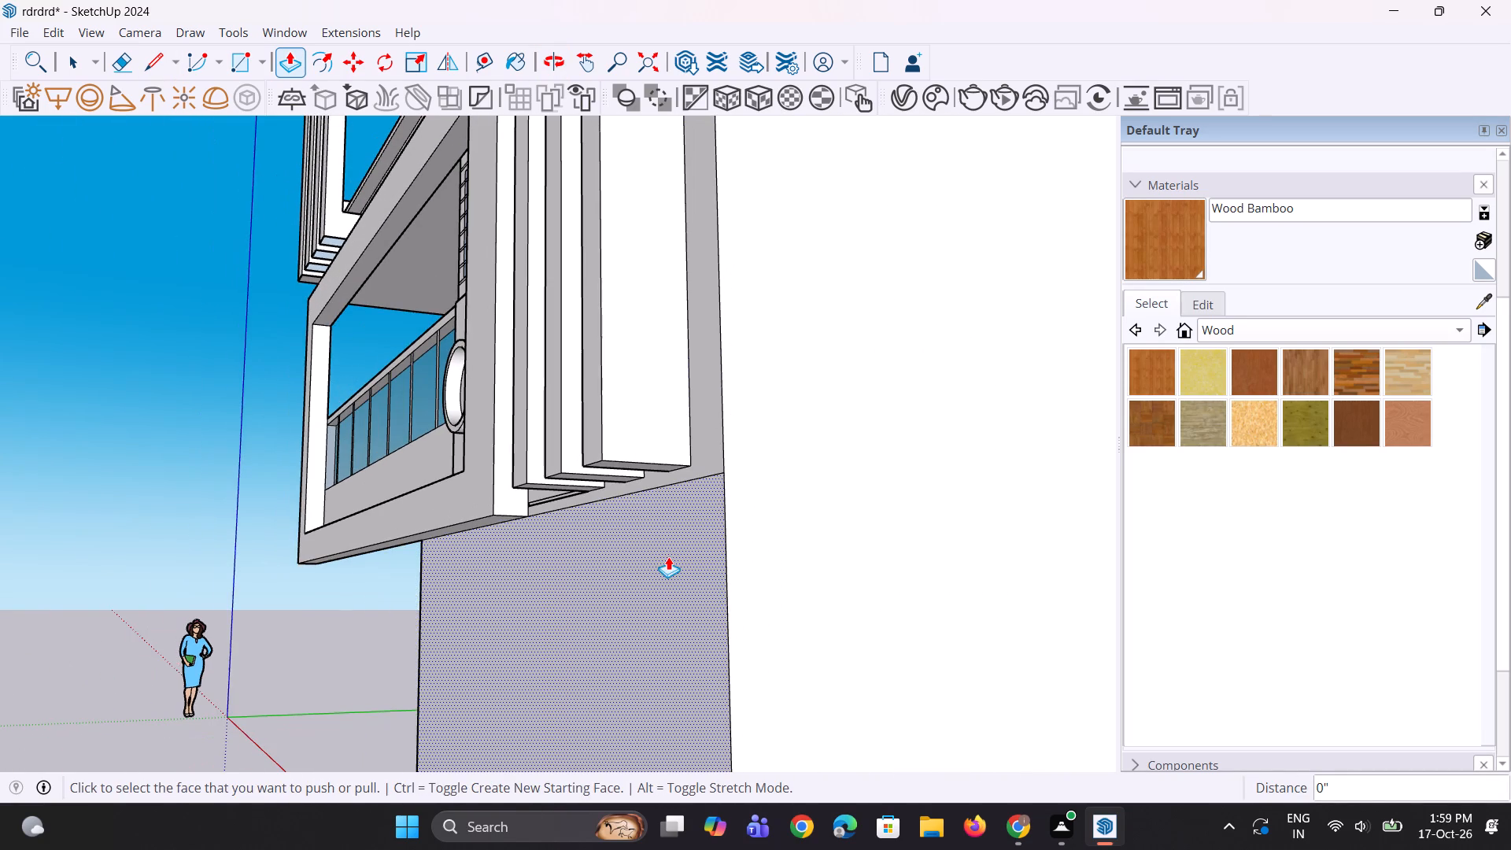
click(668, 556)
click(803, 528)
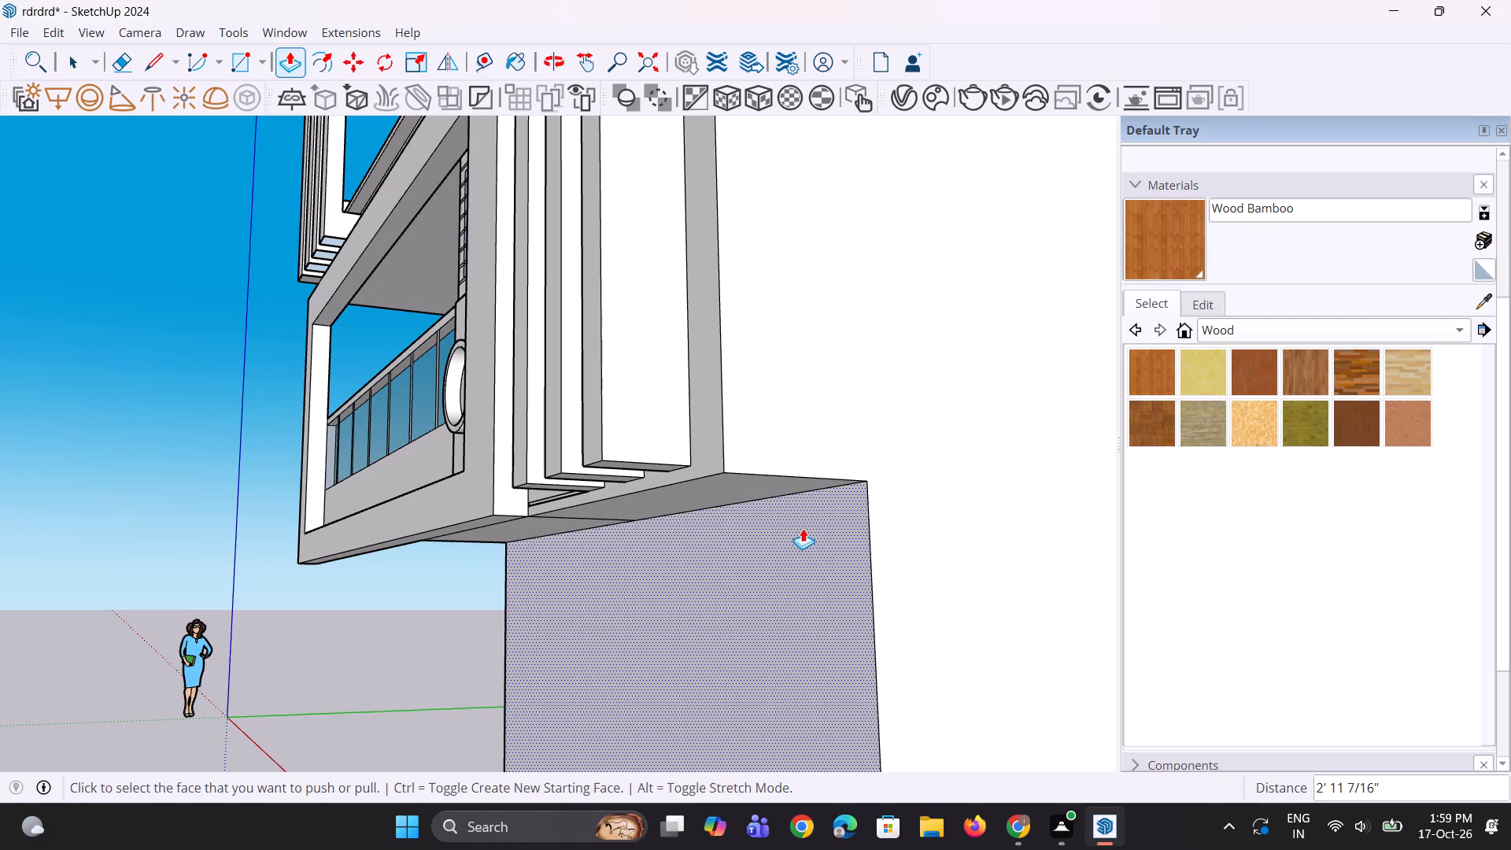
Erase the short leftover line on the overhang's underside next to the balcony frame corner.
middle_drag(653, 552, 741, 465)
key(r)
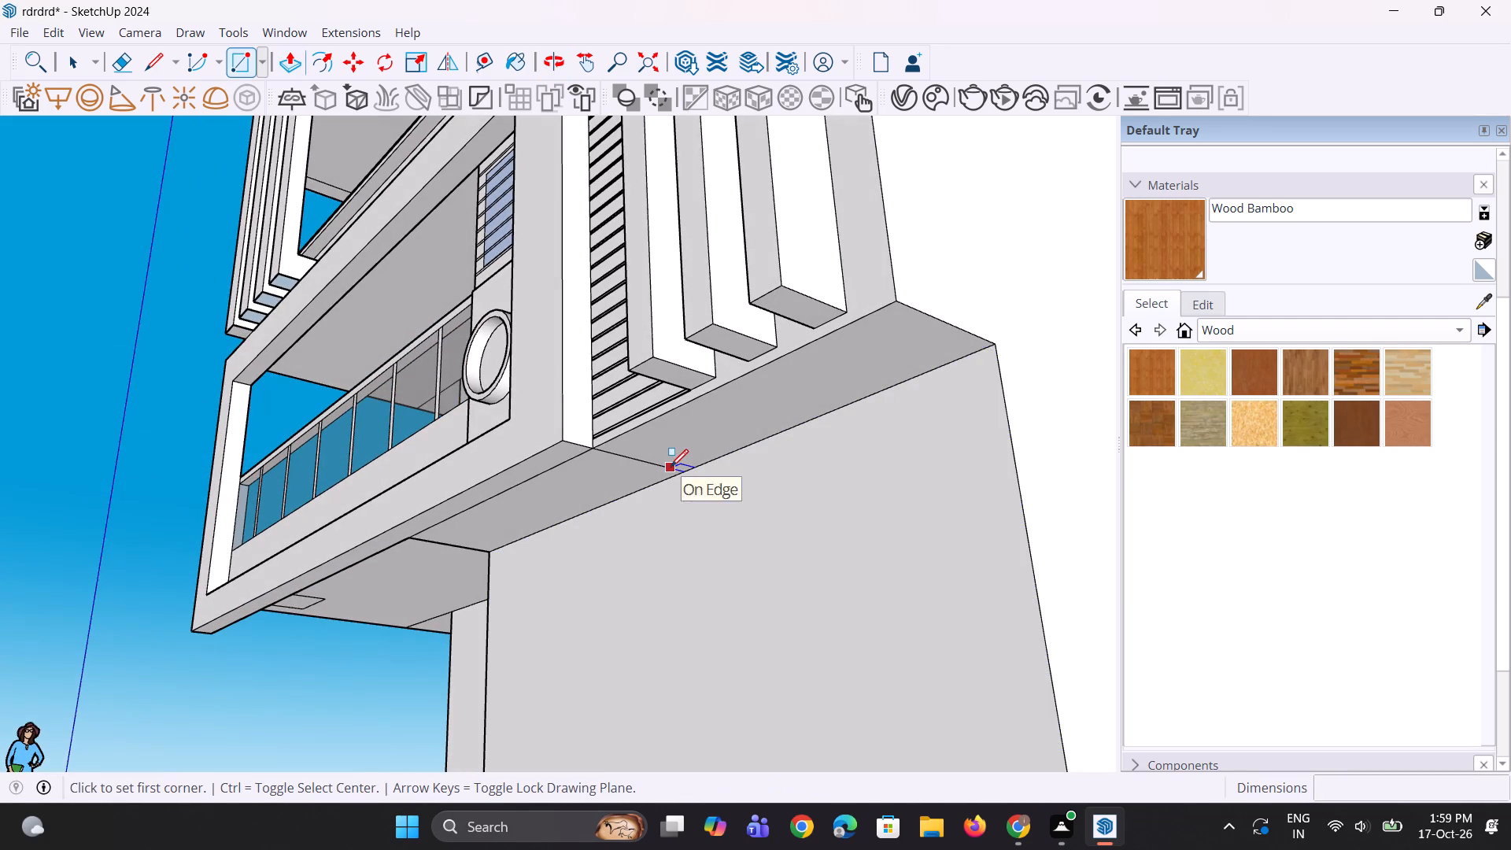
text(we)
click(664, 467)
scroll(544, 479, down, 5)
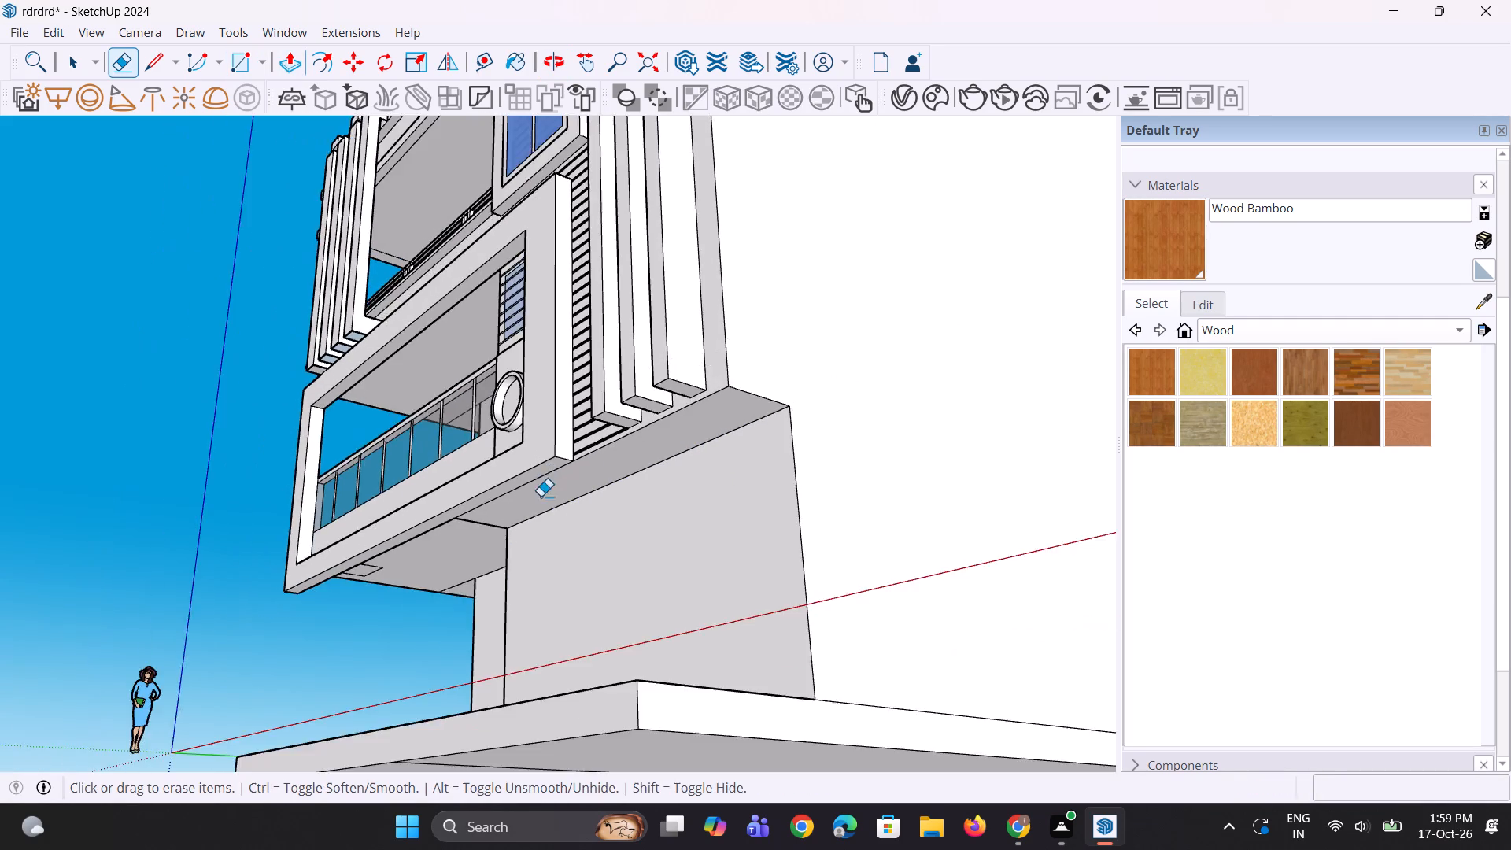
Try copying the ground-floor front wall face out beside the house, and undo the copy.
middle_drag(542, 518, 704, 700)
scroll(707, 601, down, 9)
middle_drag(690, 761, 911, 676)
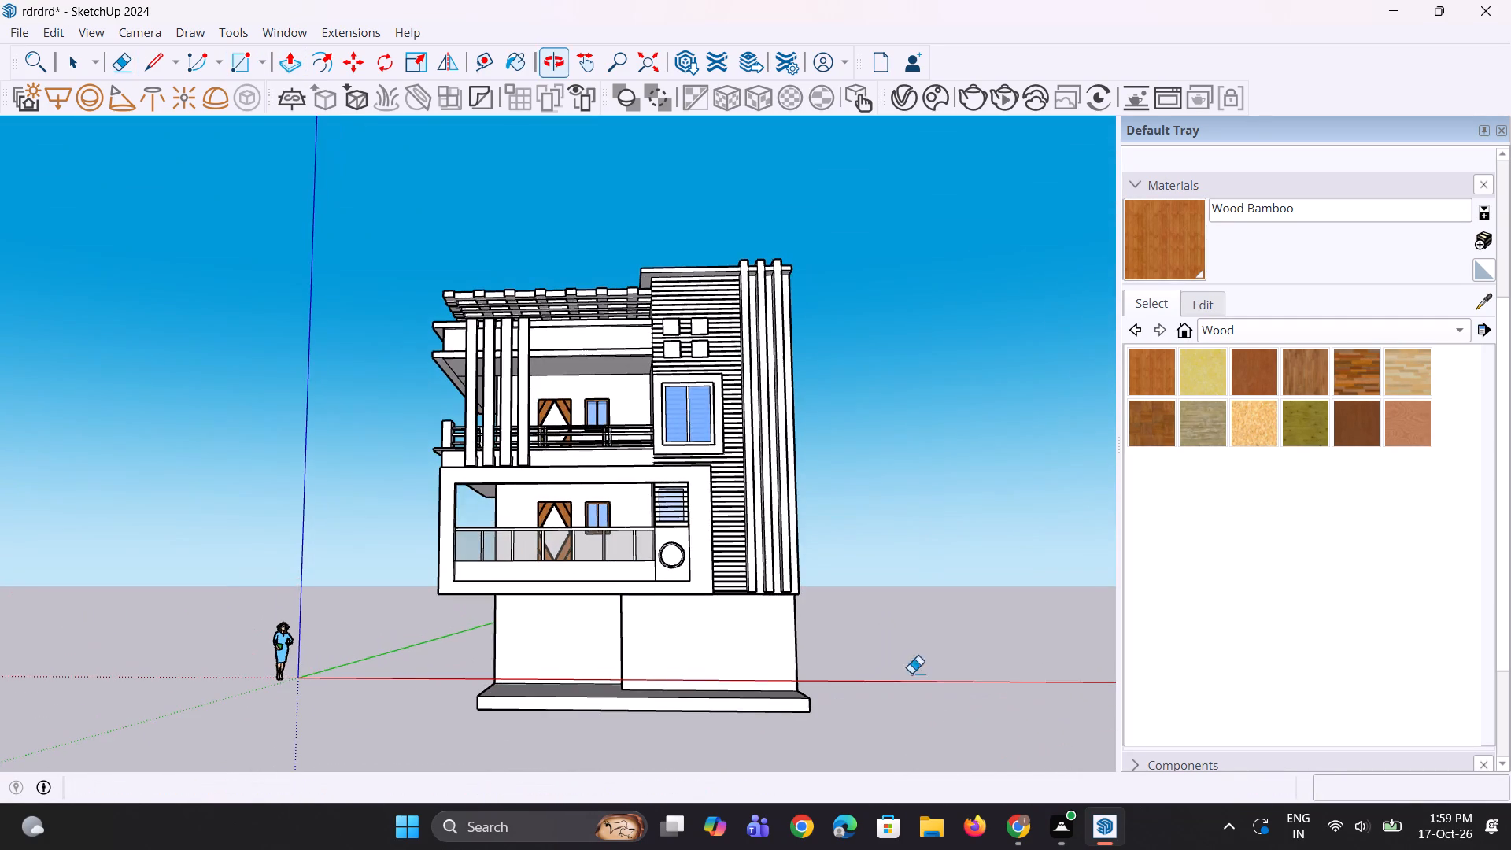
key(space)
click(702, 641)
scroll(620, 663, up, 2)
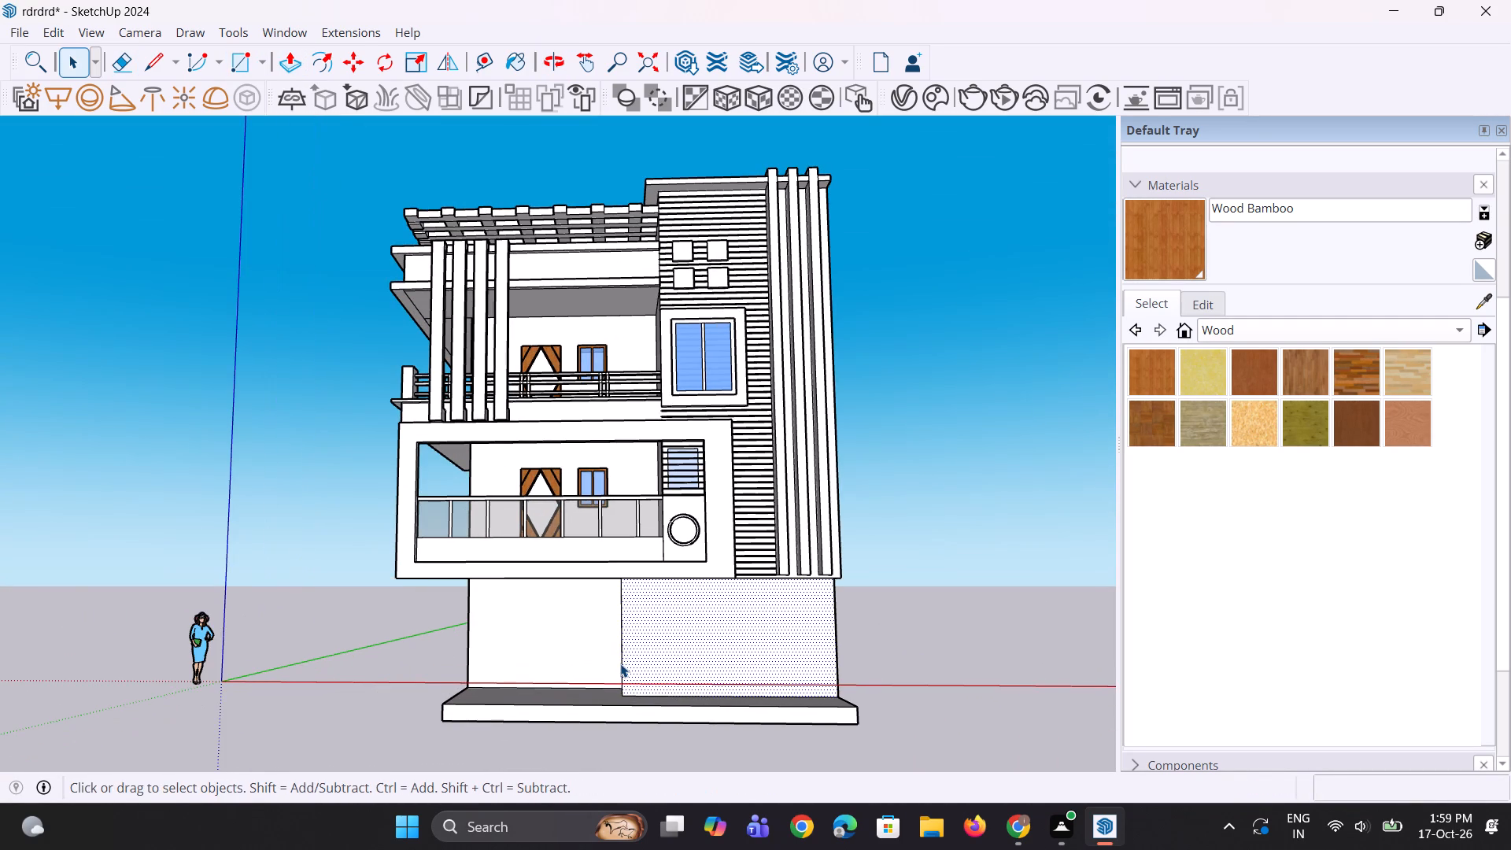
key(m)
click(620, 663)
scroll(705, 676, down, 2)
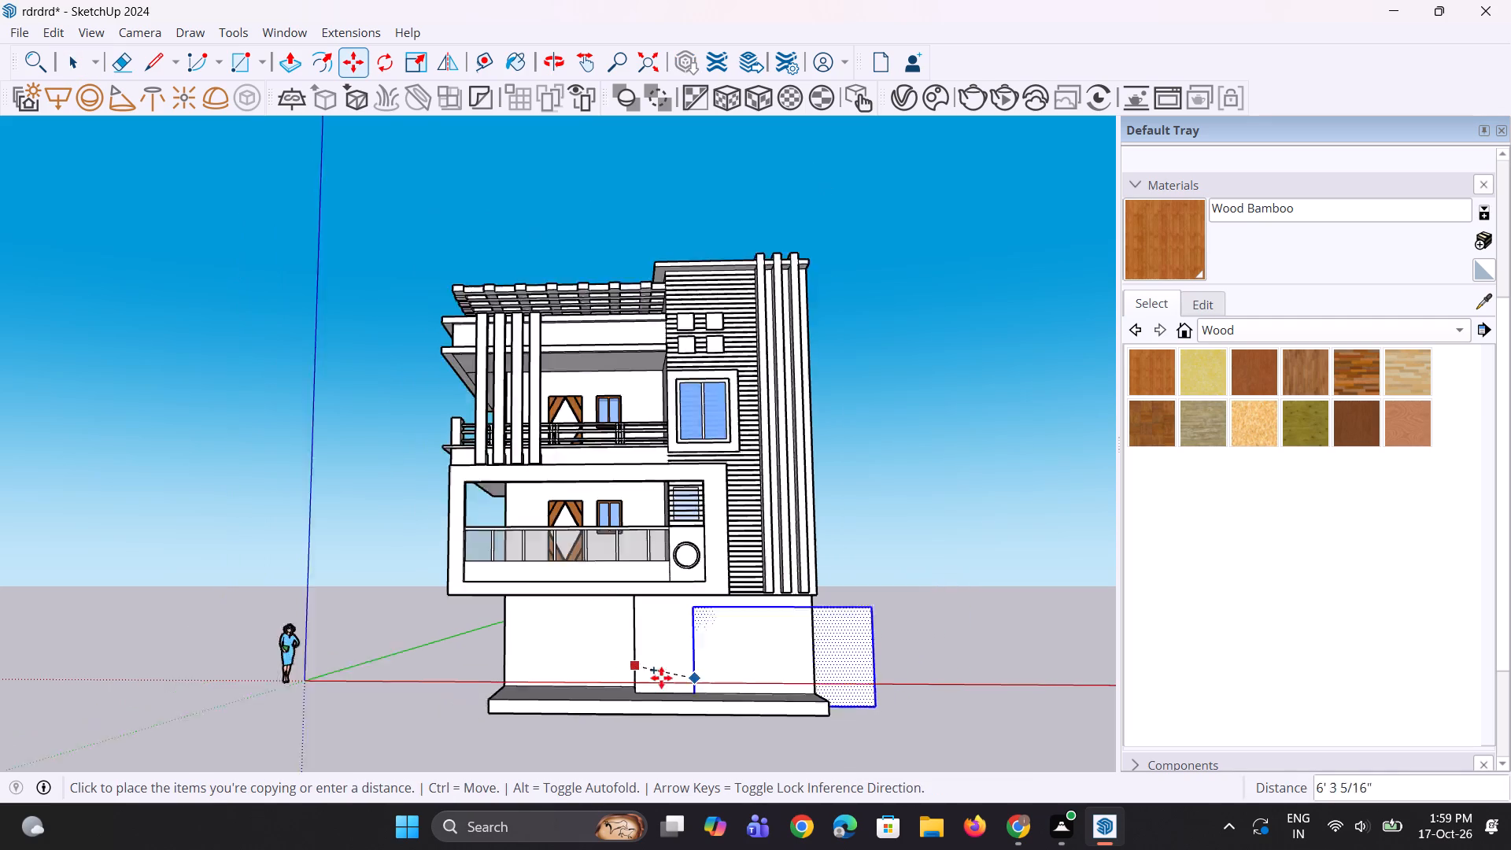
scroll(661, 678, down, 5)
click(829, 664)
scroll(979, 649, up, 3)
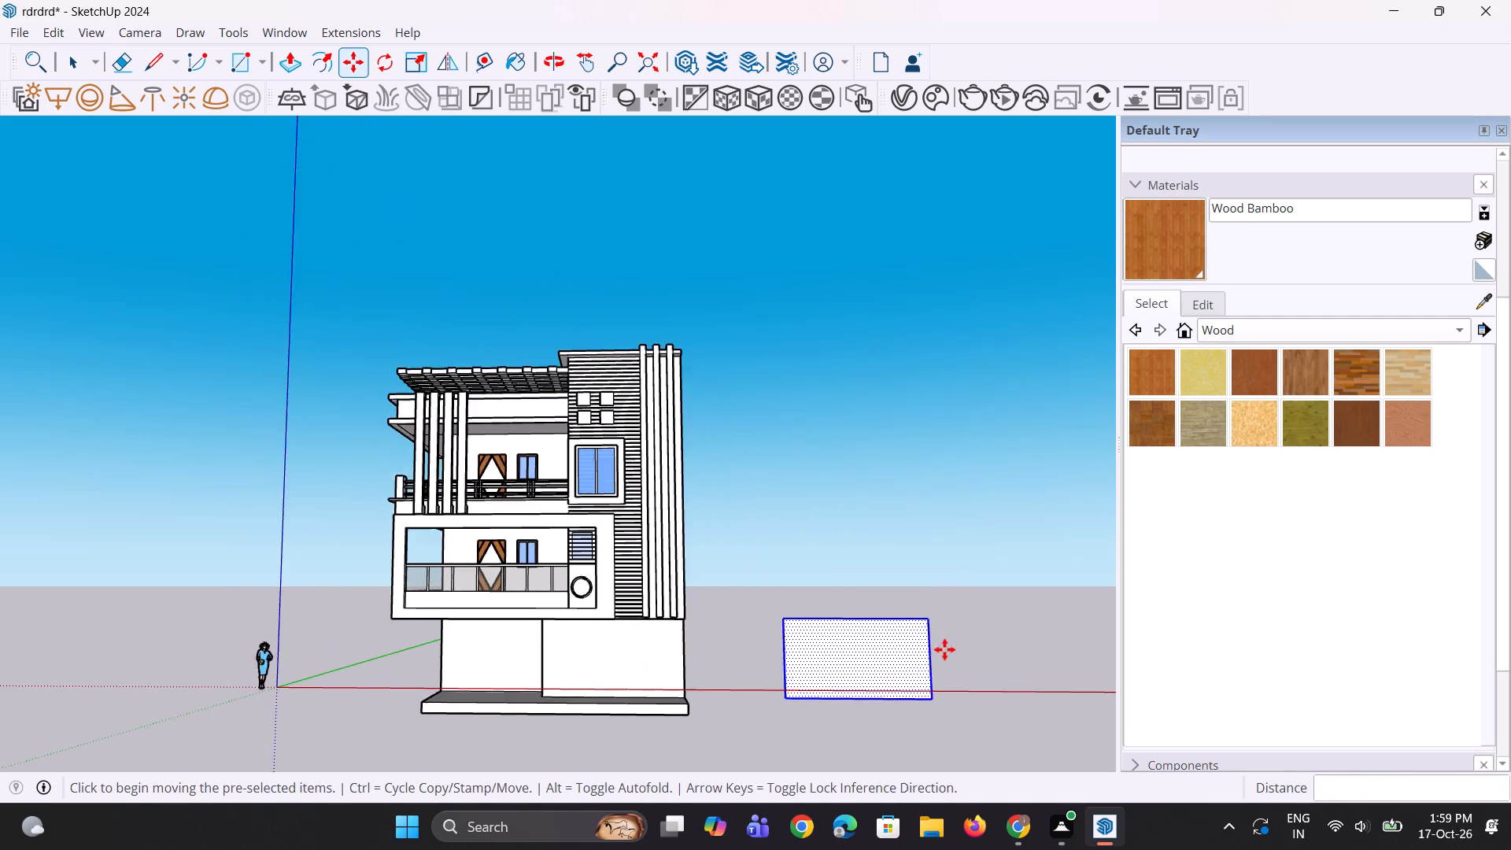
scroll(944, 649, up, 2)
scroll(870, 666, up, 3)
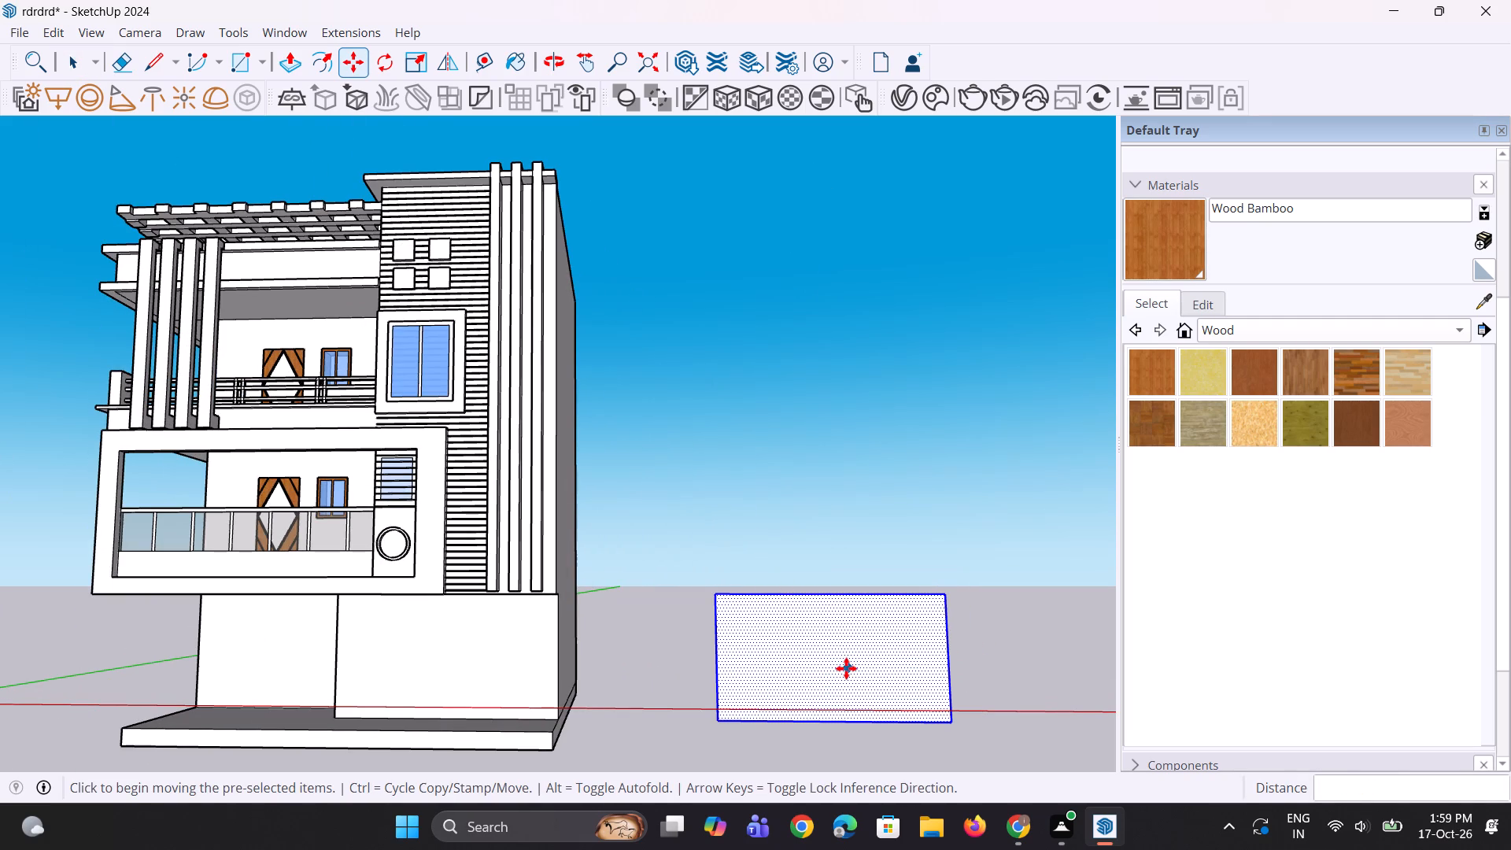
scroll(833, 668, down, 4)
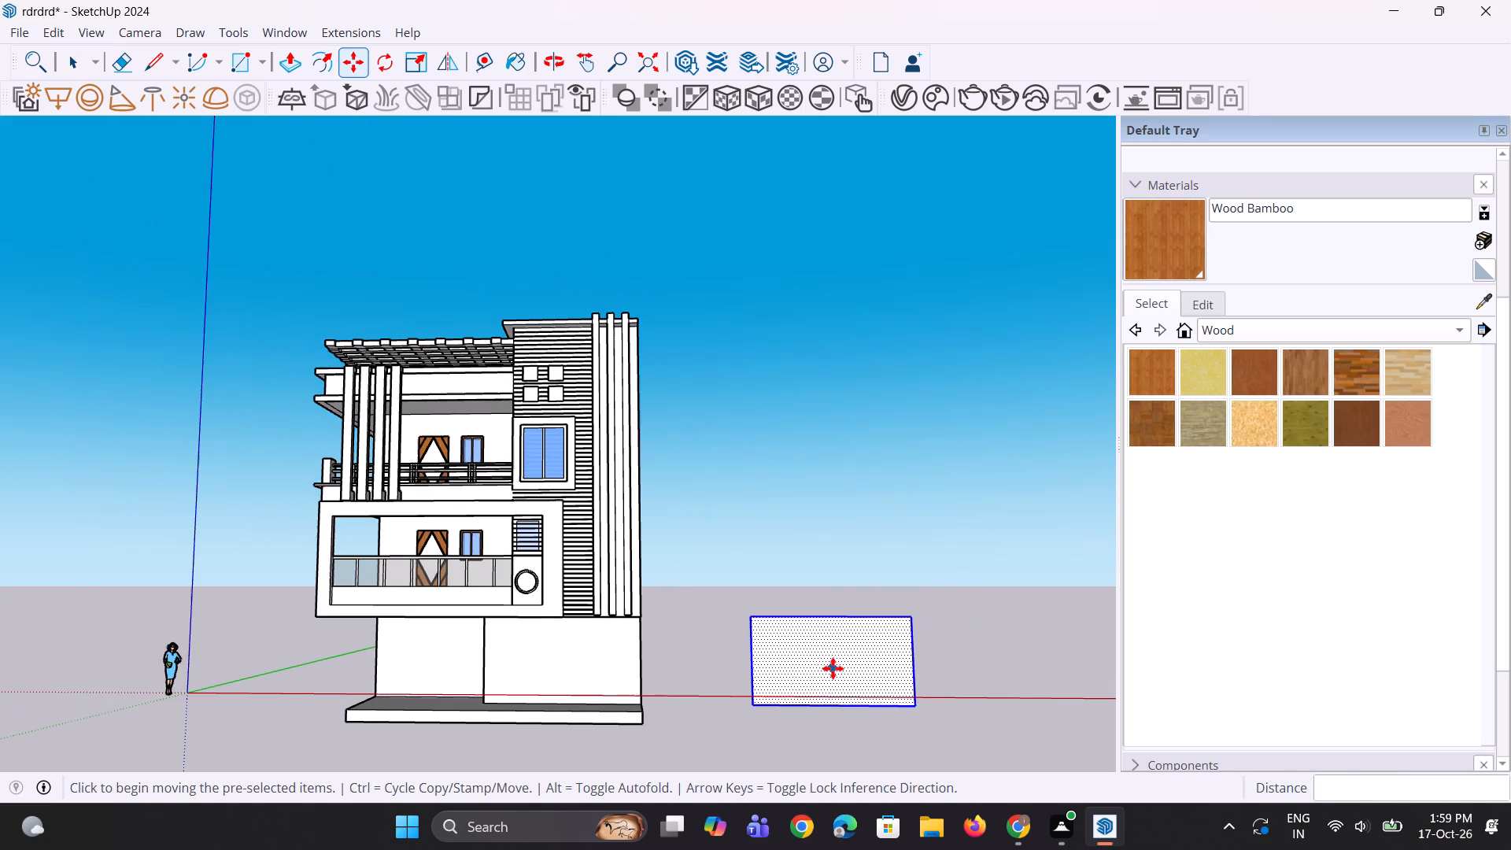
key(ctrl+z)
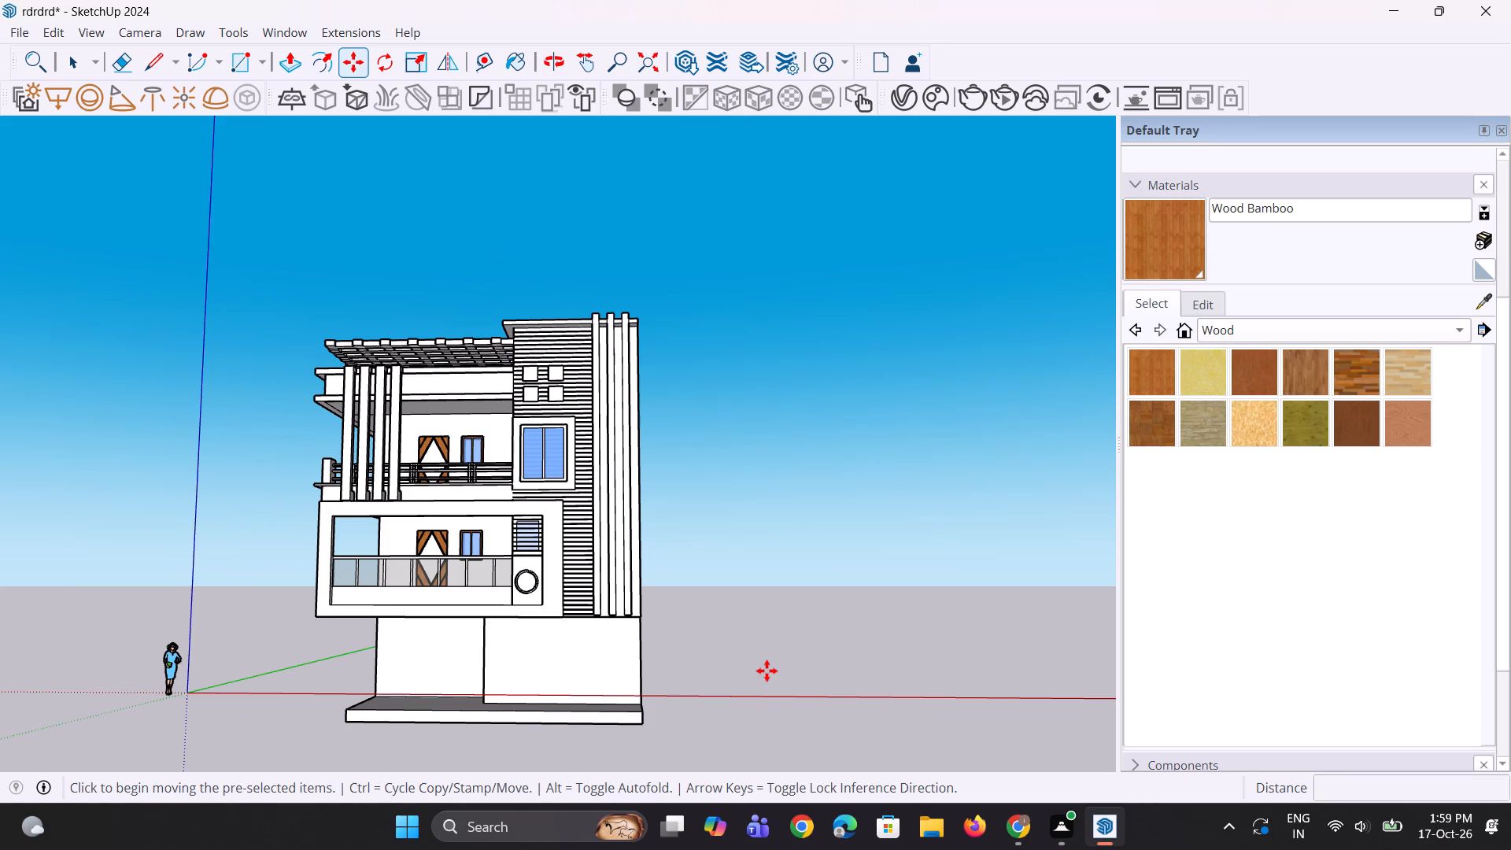
Copy the vertical recess edge about 19' to the front wall's outer corner and divide the spacing by 2 for a centre line.
key(space)
key(space)
scroll(465, 653, up, 3)
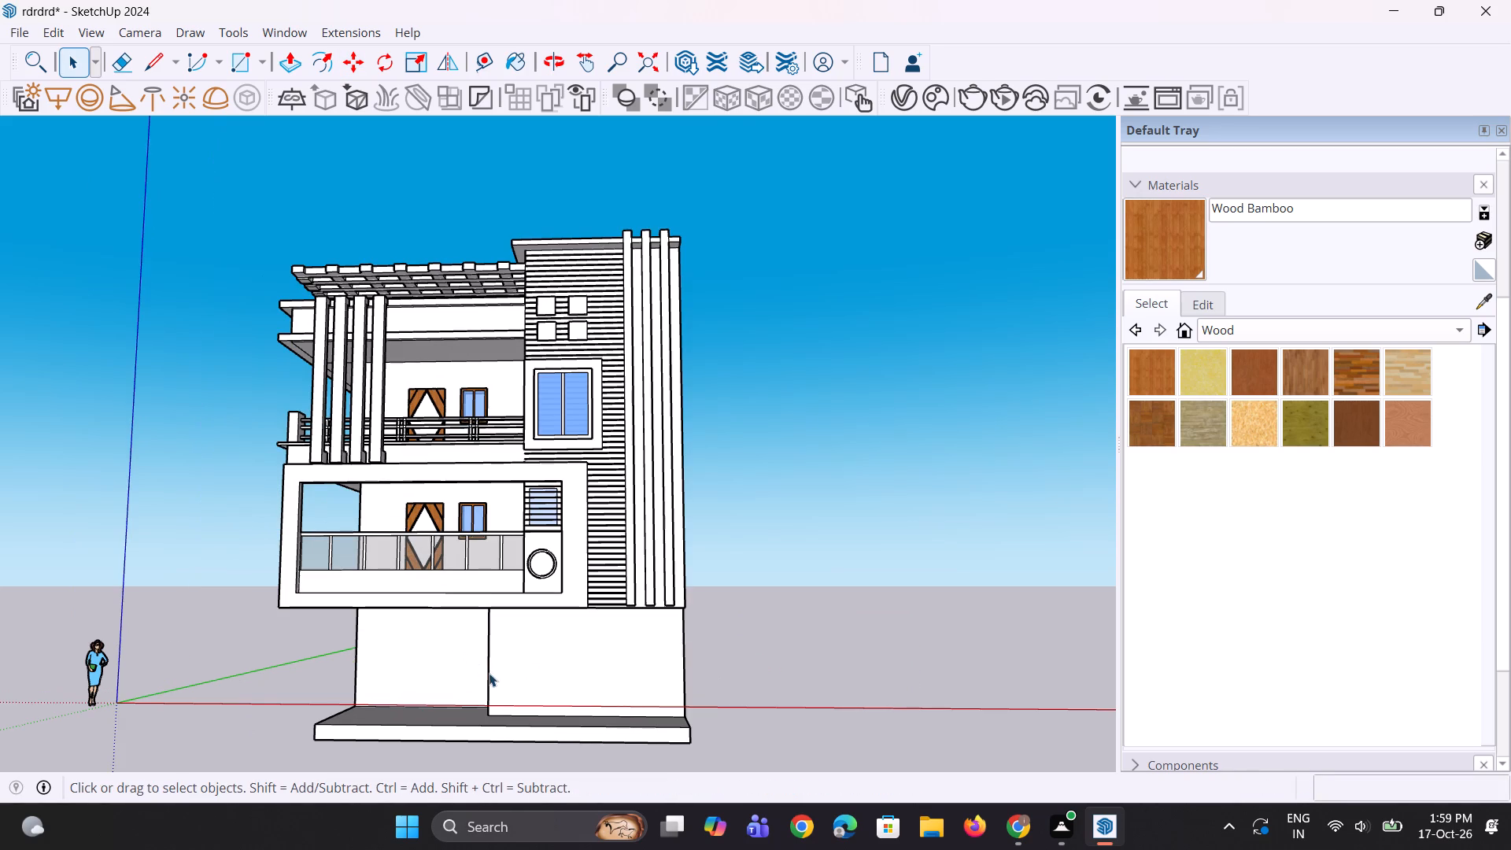
click(490, 674)
scroll(482, 733, up, 2)
key(m)
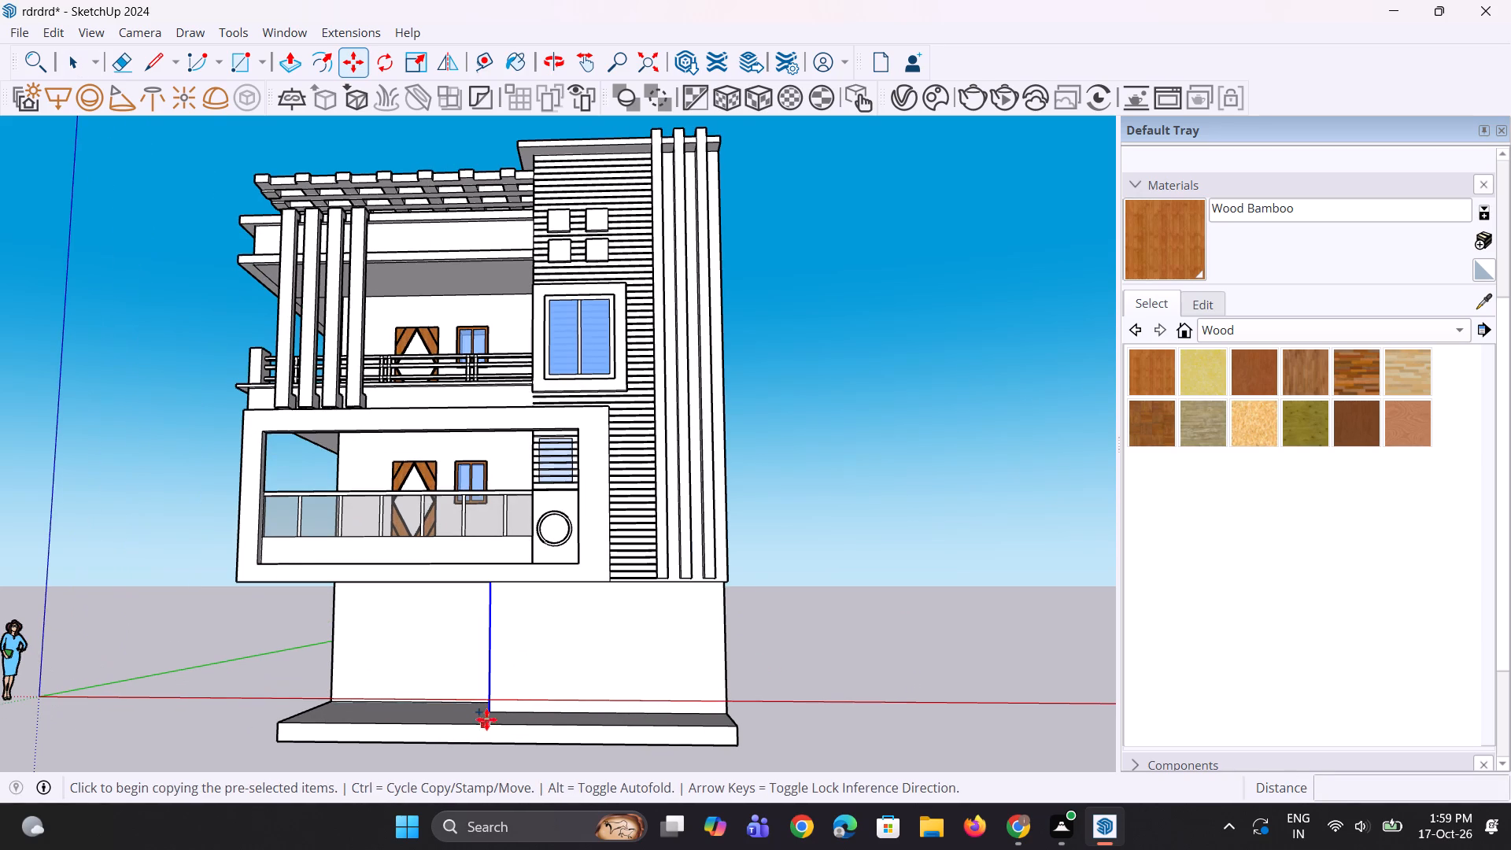
click(491, 709)
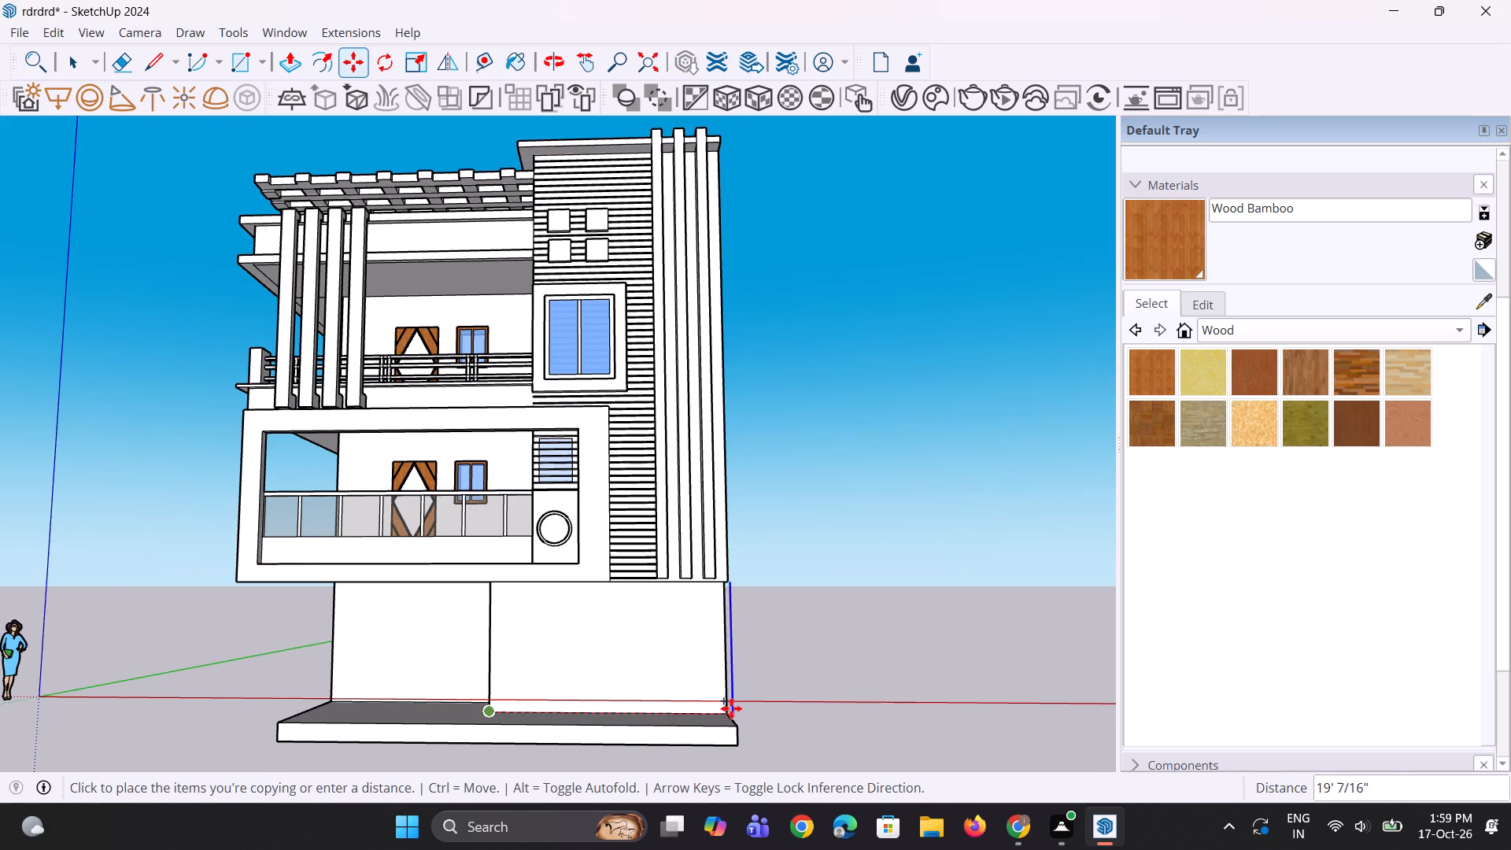
click(729, 708)
key(slash)
key(2)
key(Return)
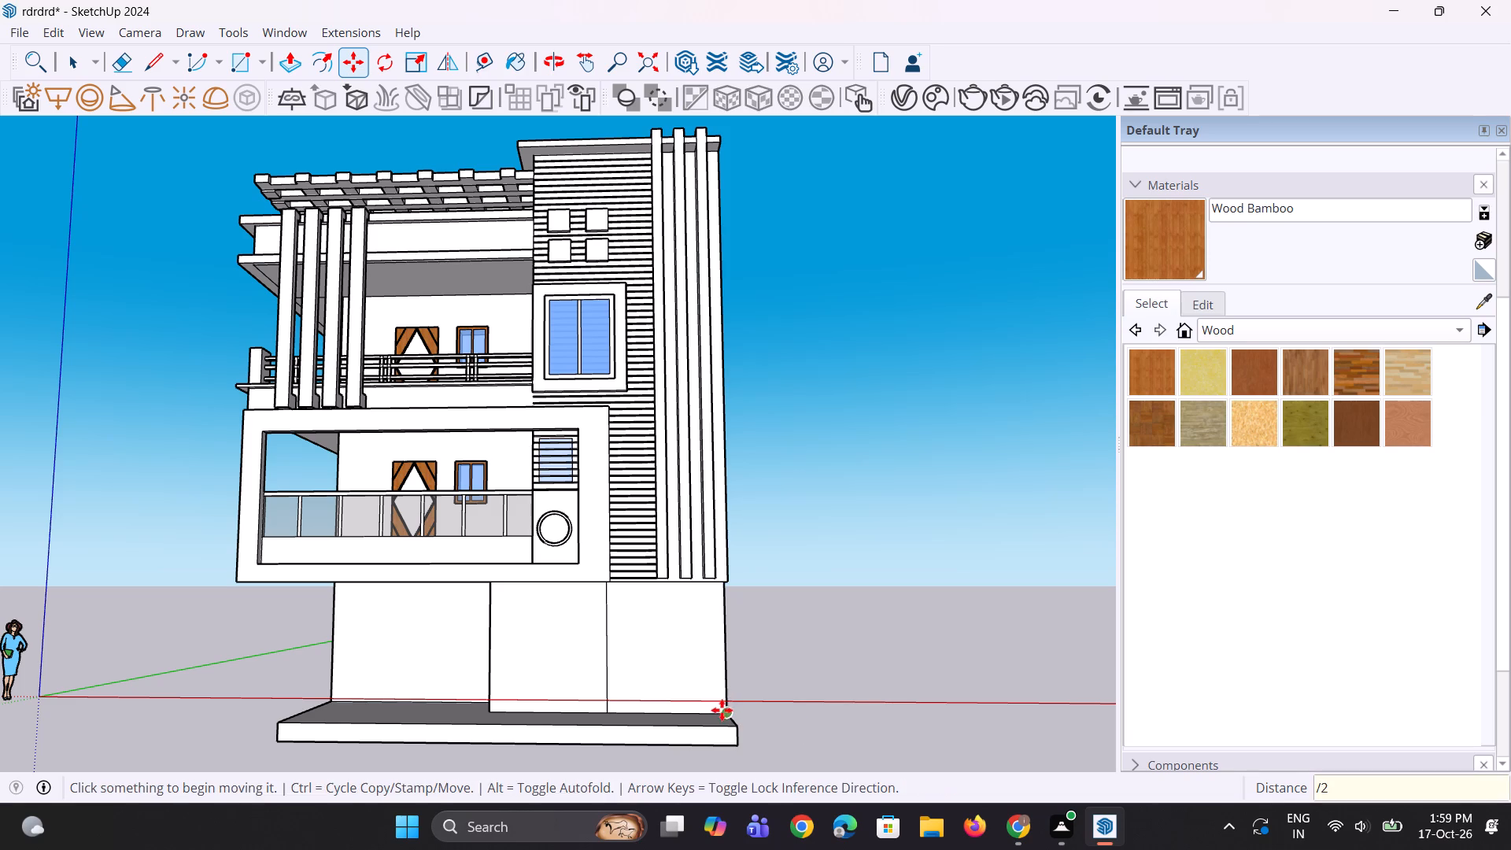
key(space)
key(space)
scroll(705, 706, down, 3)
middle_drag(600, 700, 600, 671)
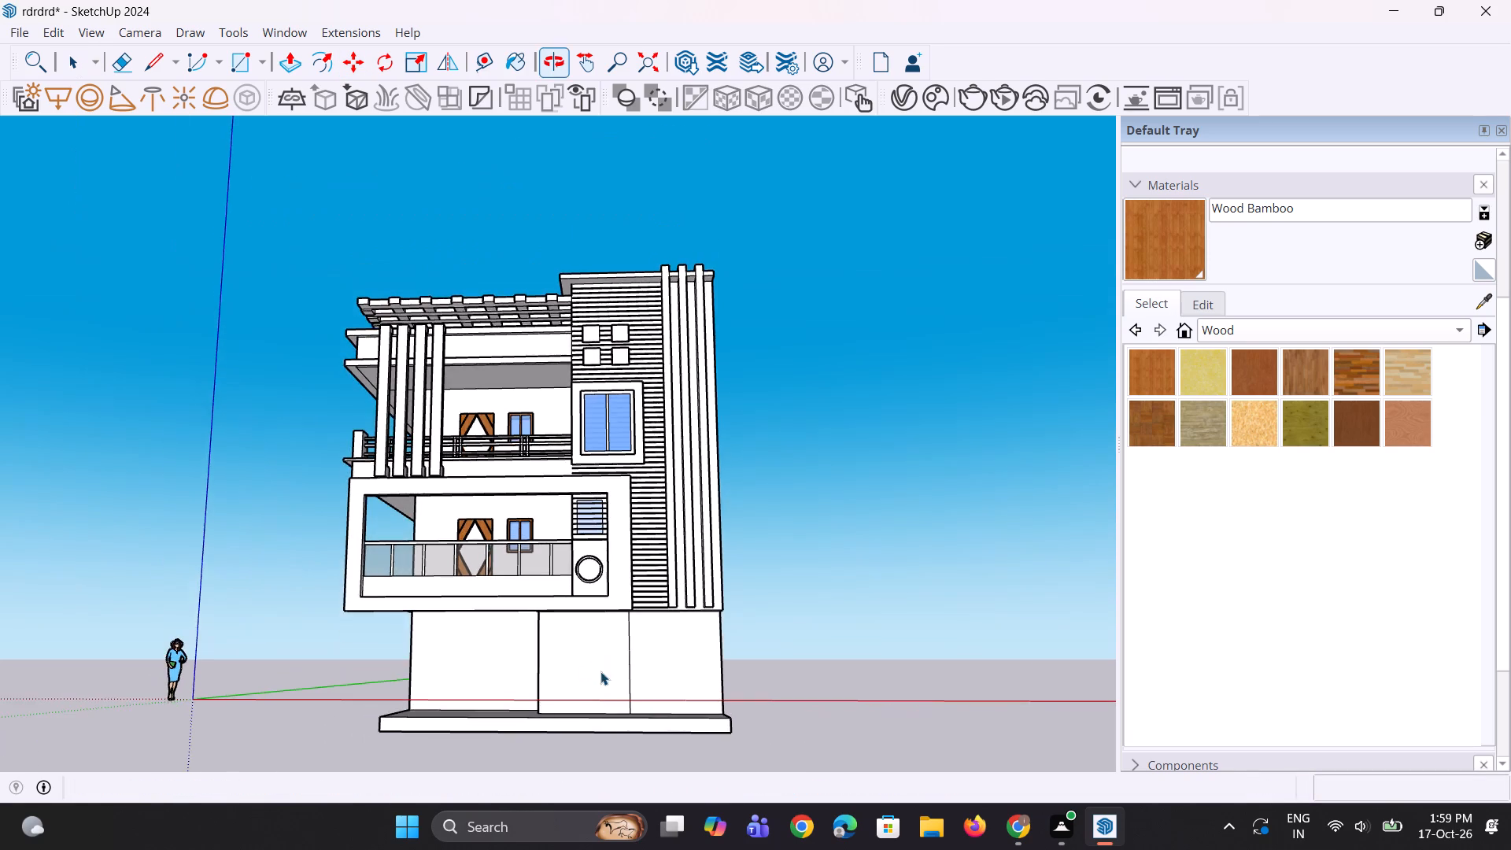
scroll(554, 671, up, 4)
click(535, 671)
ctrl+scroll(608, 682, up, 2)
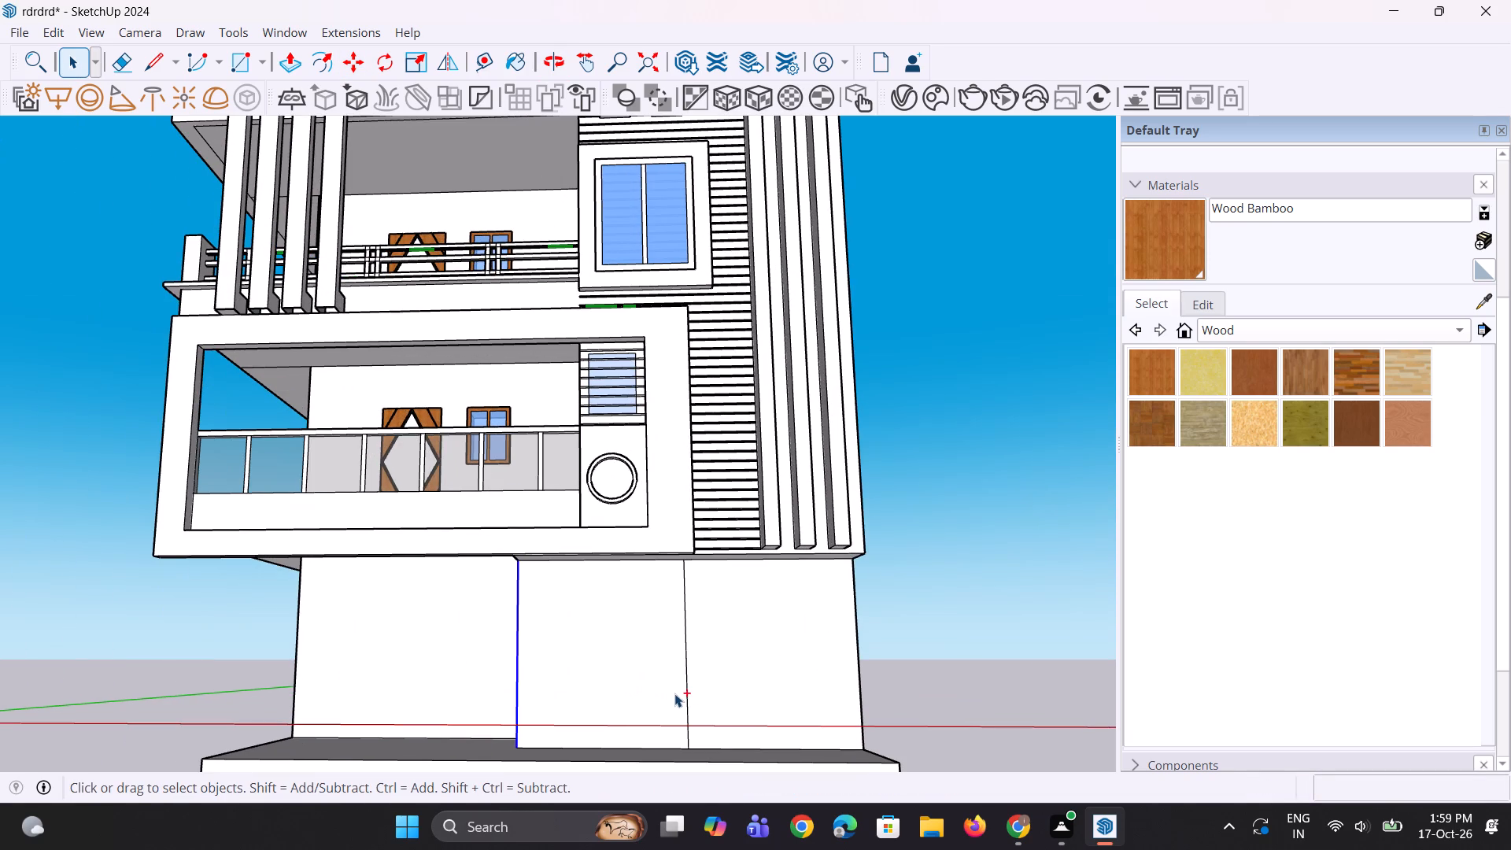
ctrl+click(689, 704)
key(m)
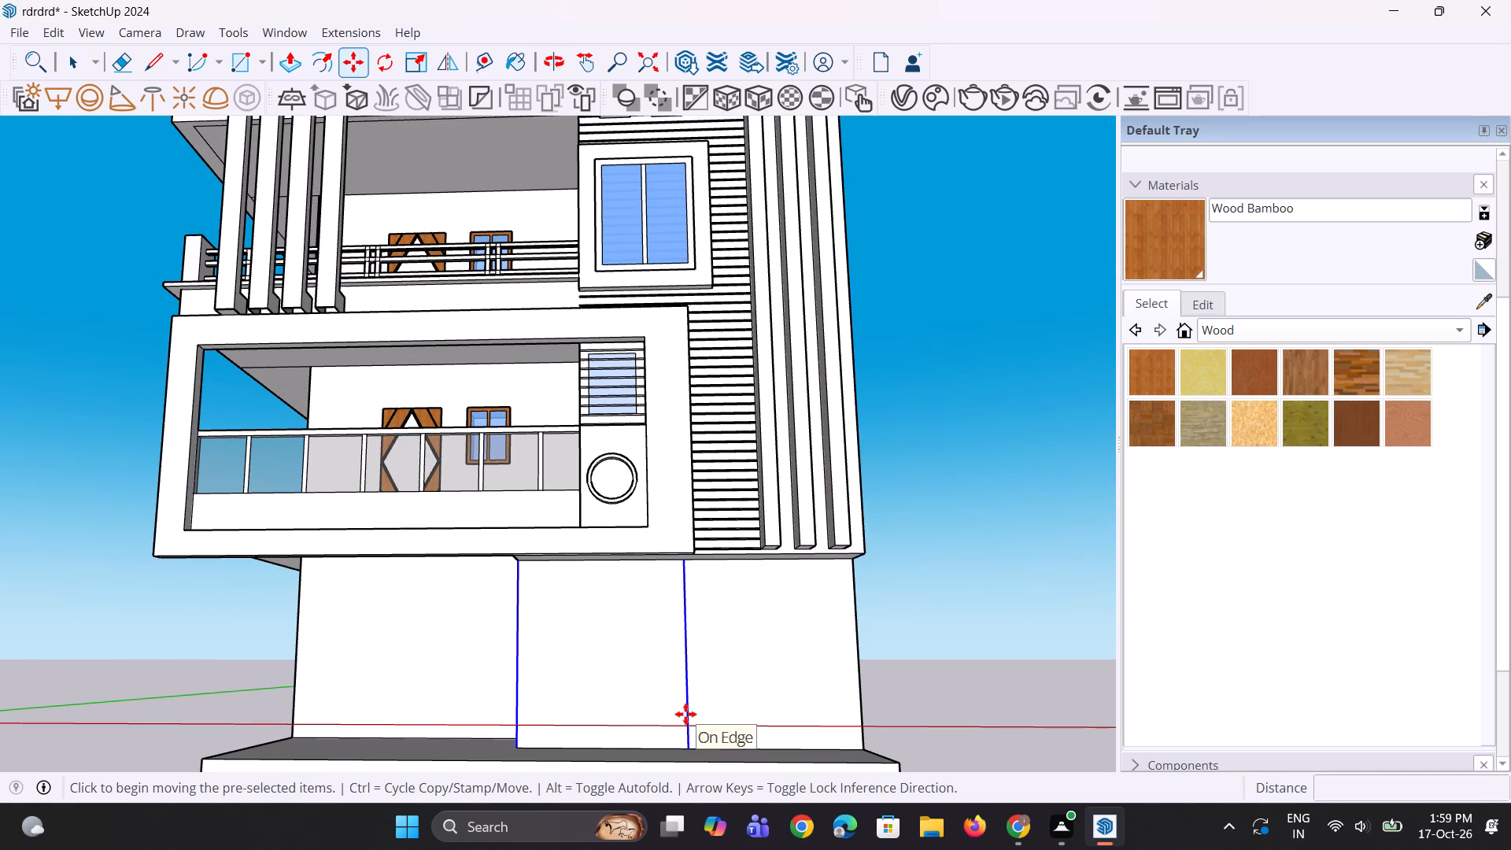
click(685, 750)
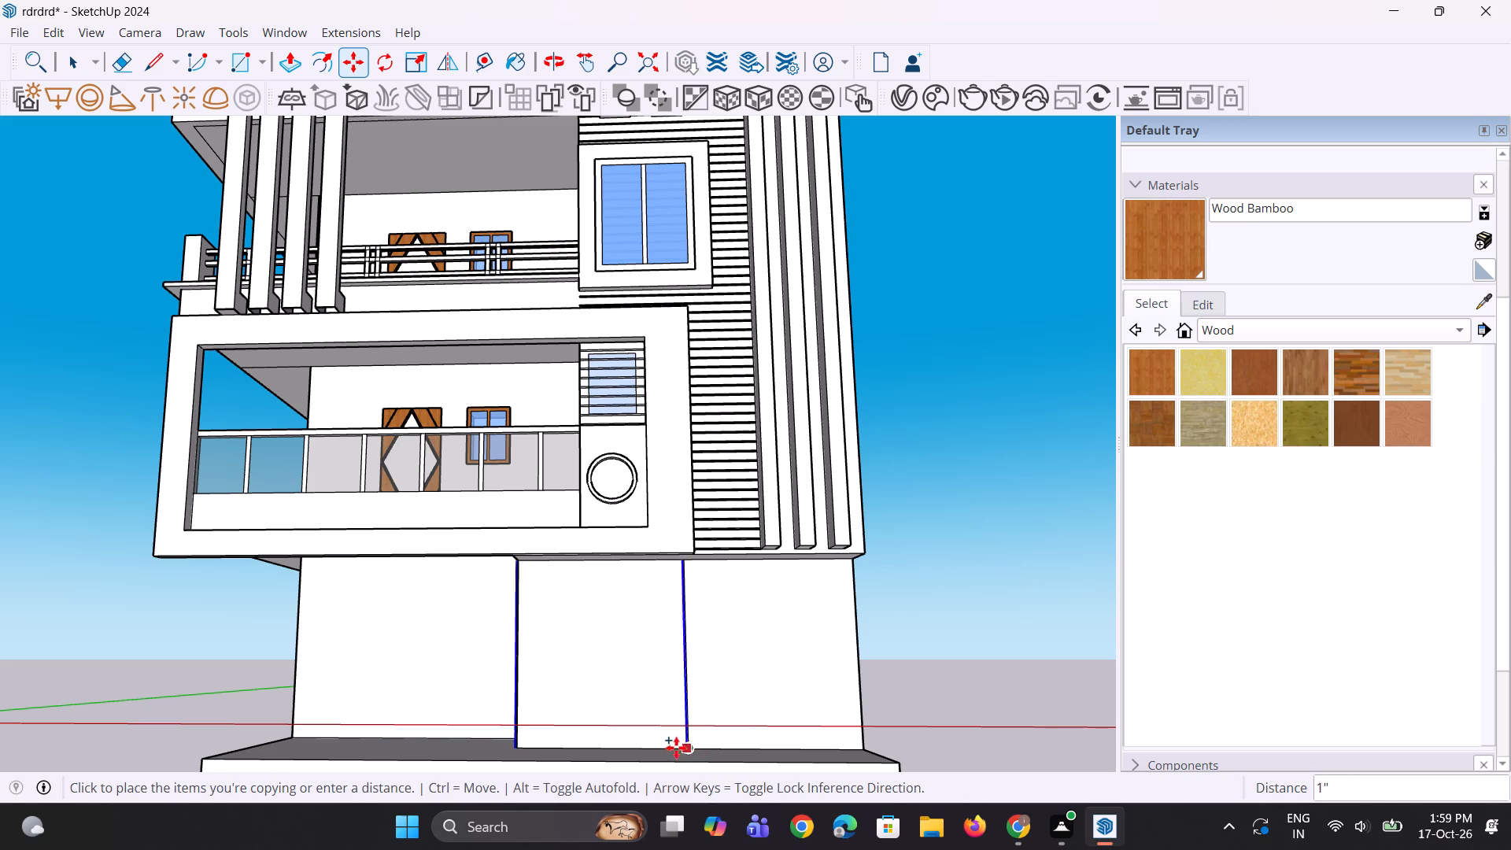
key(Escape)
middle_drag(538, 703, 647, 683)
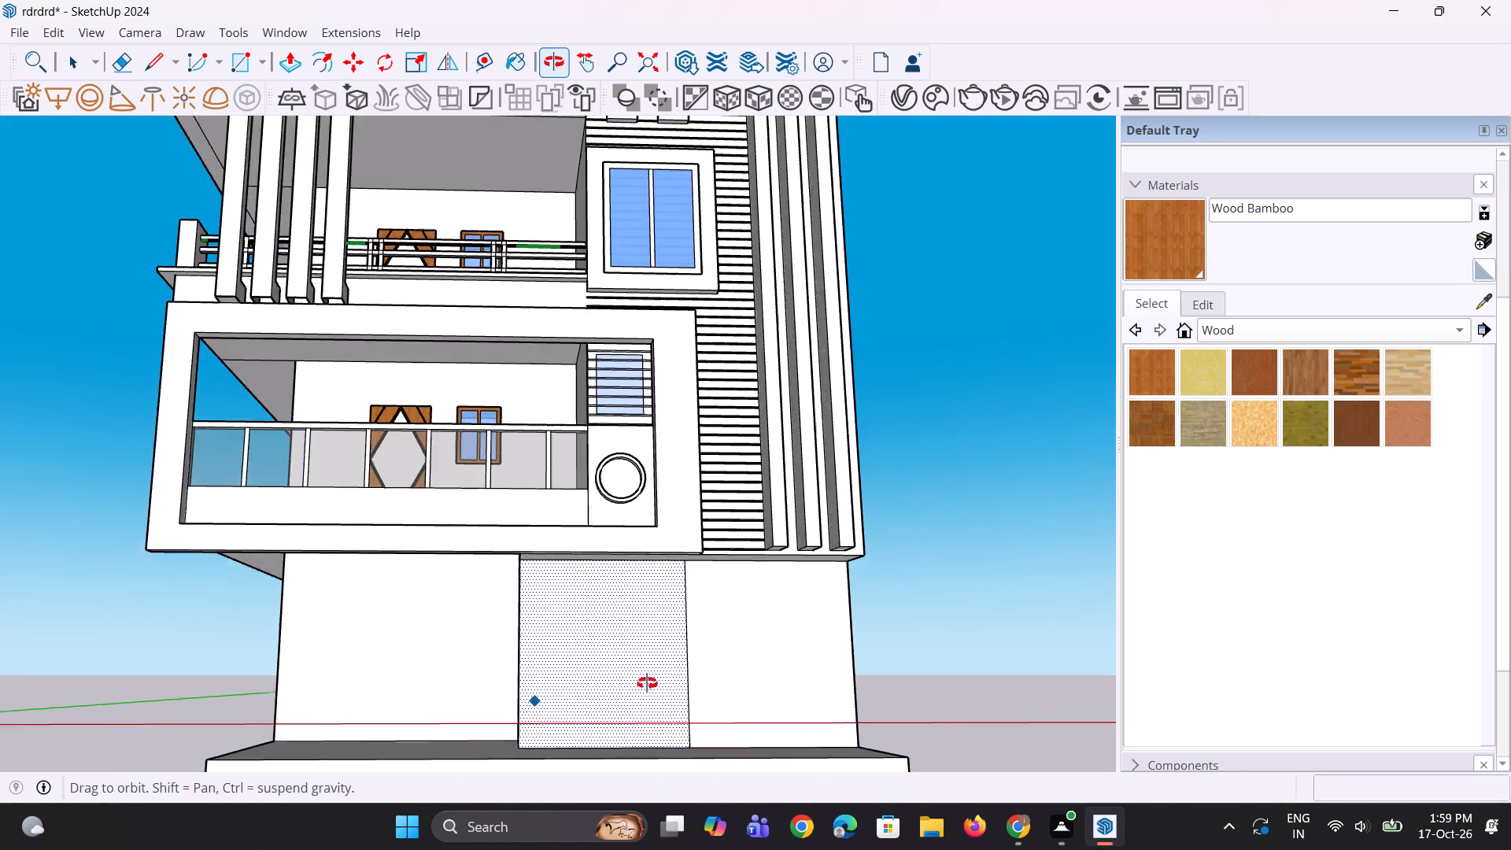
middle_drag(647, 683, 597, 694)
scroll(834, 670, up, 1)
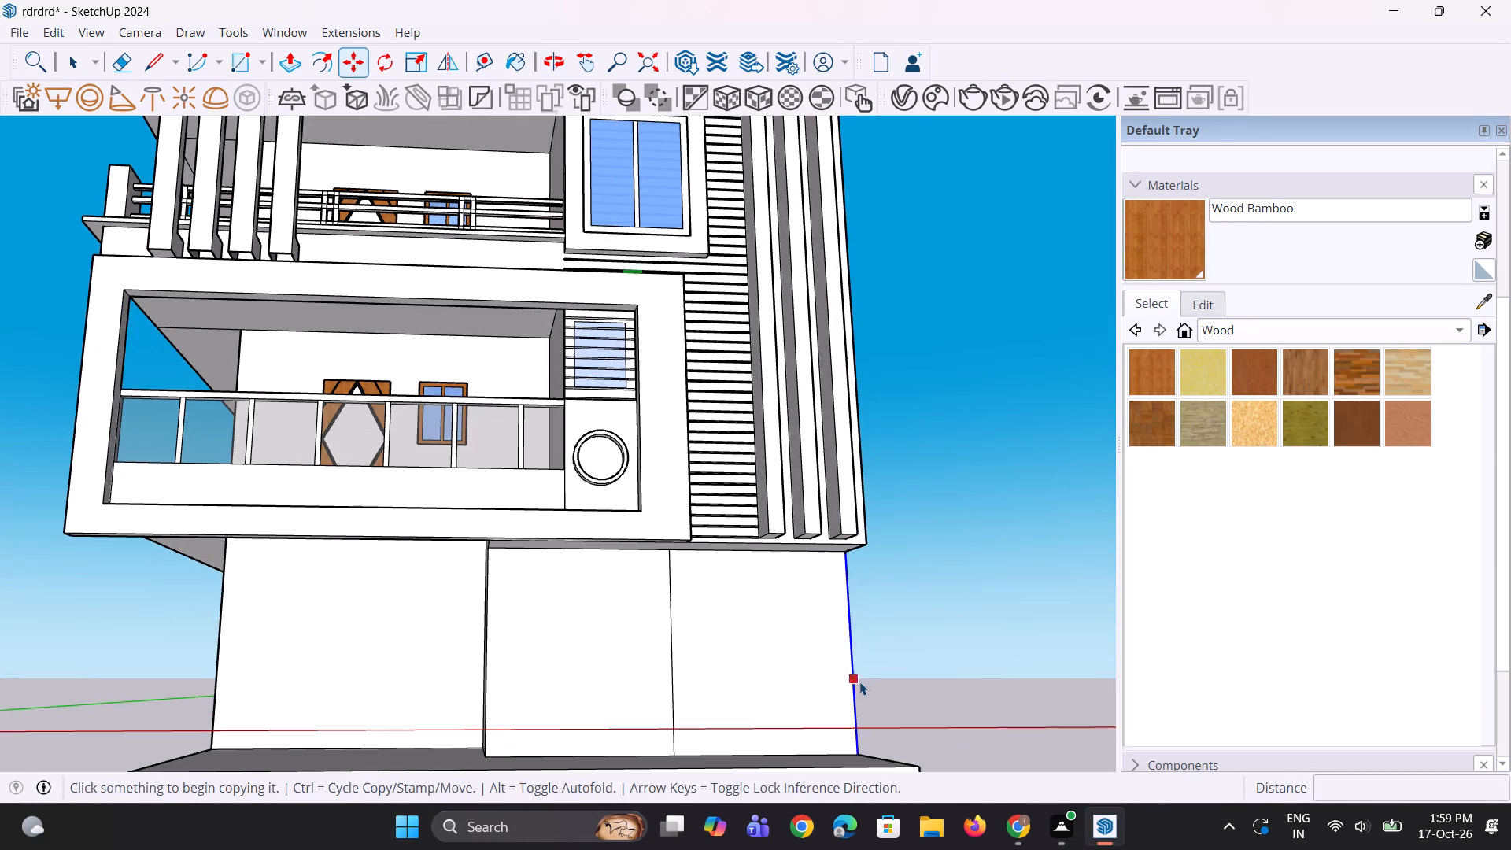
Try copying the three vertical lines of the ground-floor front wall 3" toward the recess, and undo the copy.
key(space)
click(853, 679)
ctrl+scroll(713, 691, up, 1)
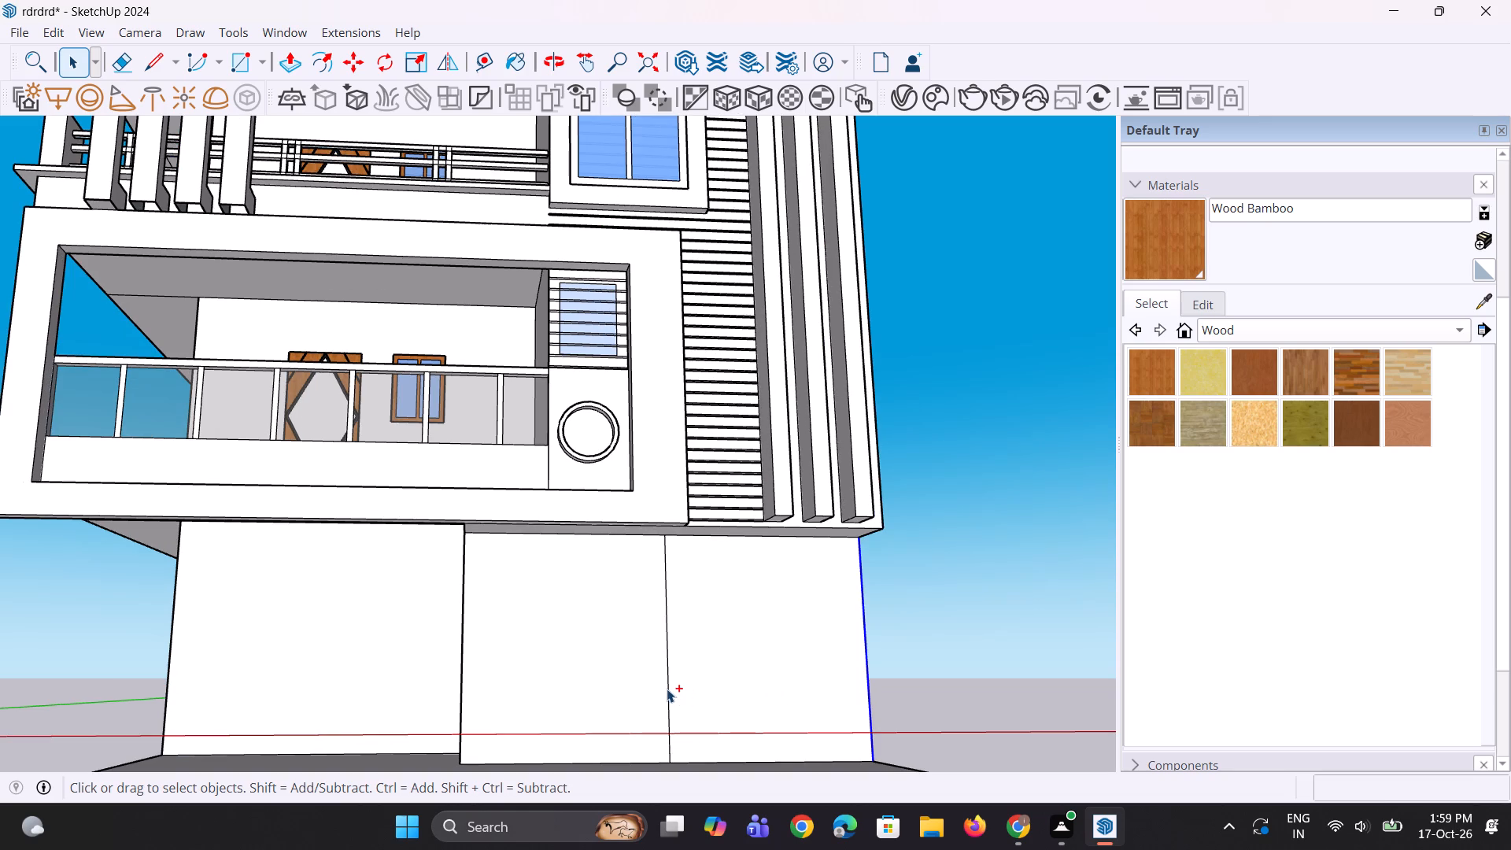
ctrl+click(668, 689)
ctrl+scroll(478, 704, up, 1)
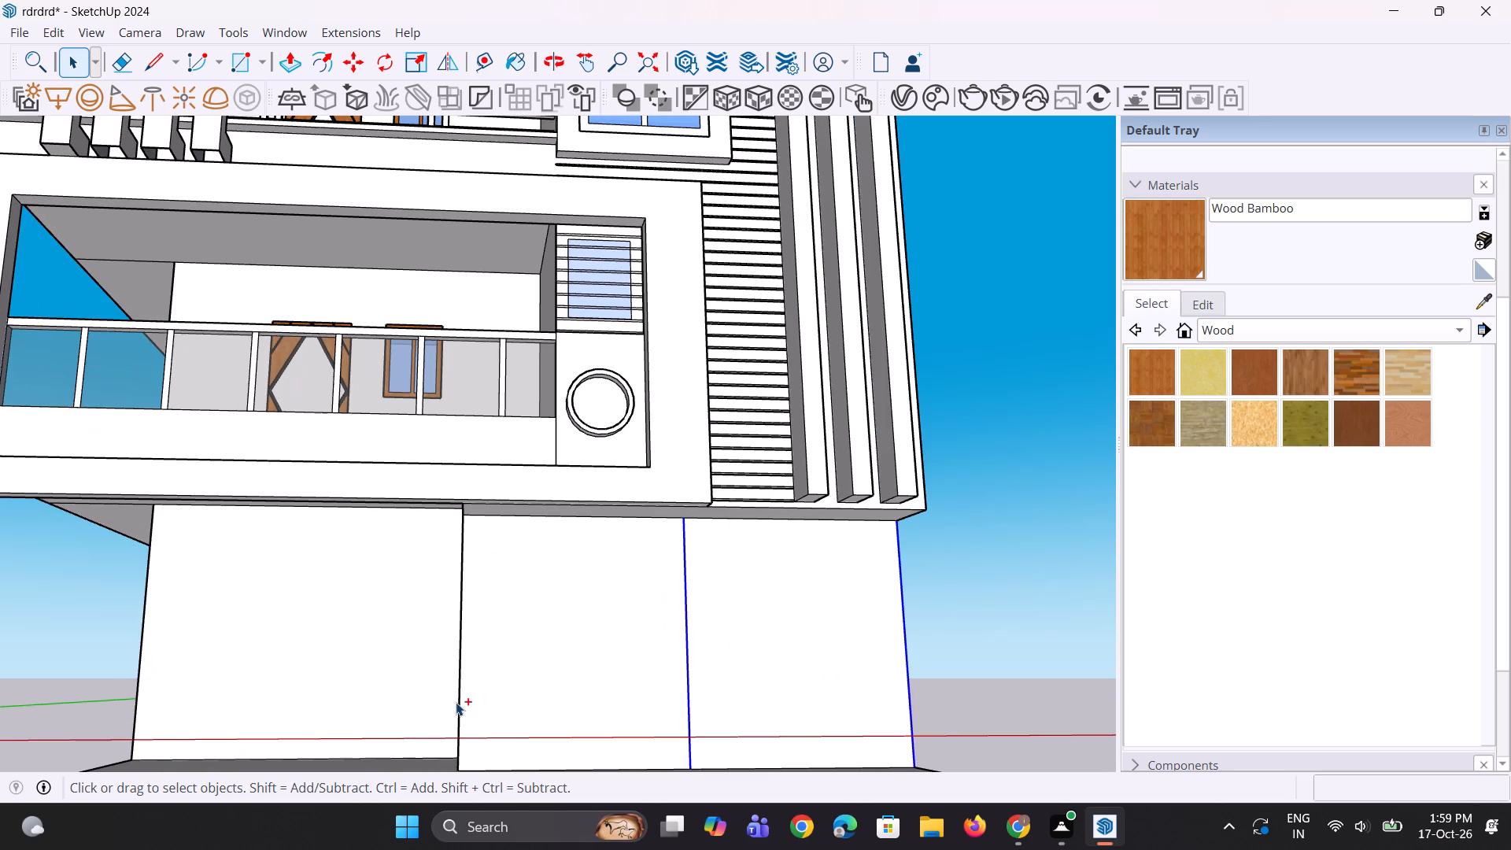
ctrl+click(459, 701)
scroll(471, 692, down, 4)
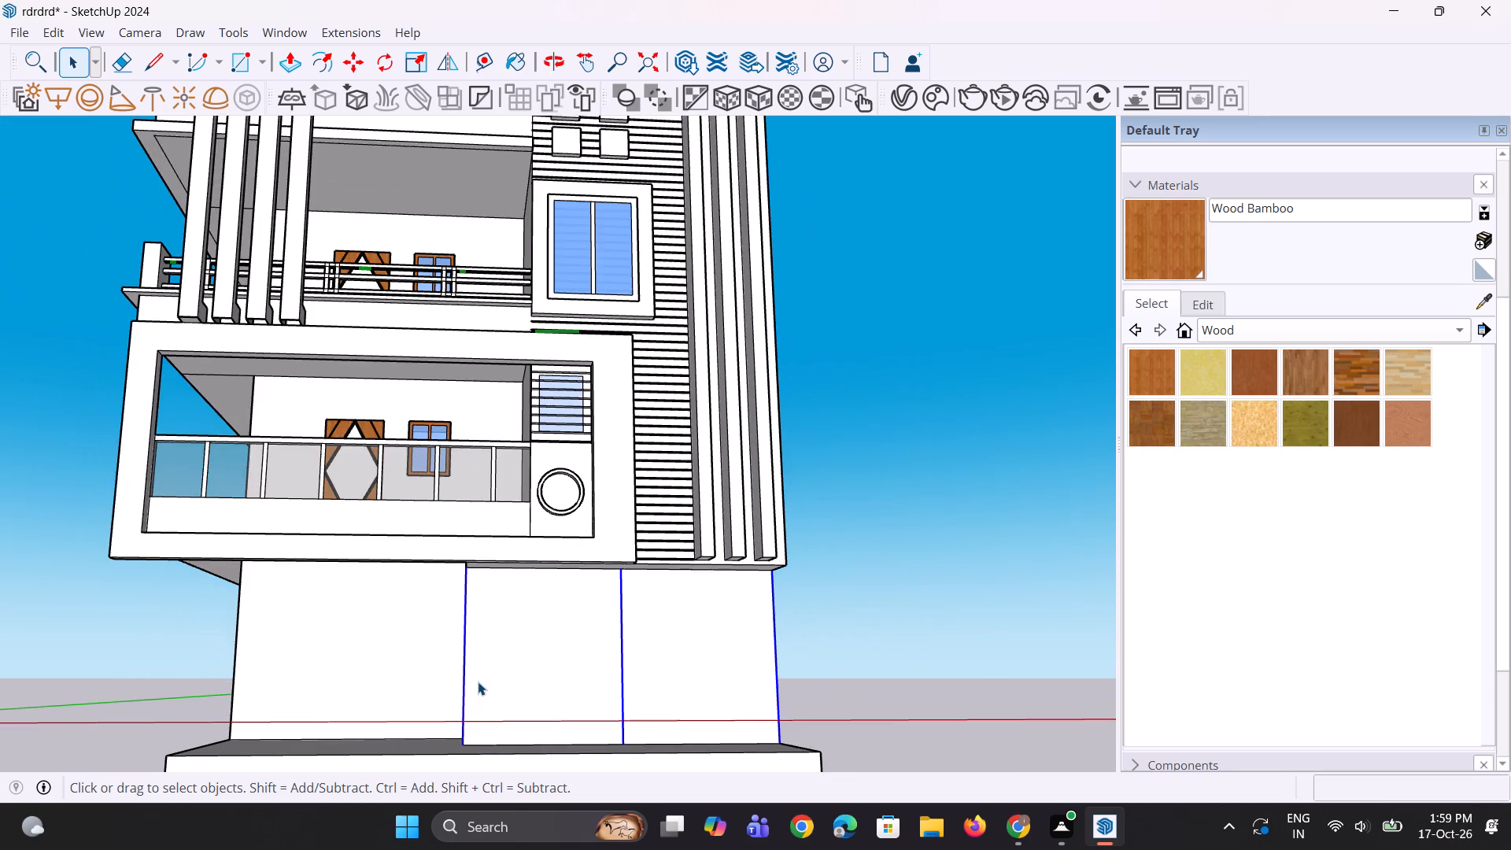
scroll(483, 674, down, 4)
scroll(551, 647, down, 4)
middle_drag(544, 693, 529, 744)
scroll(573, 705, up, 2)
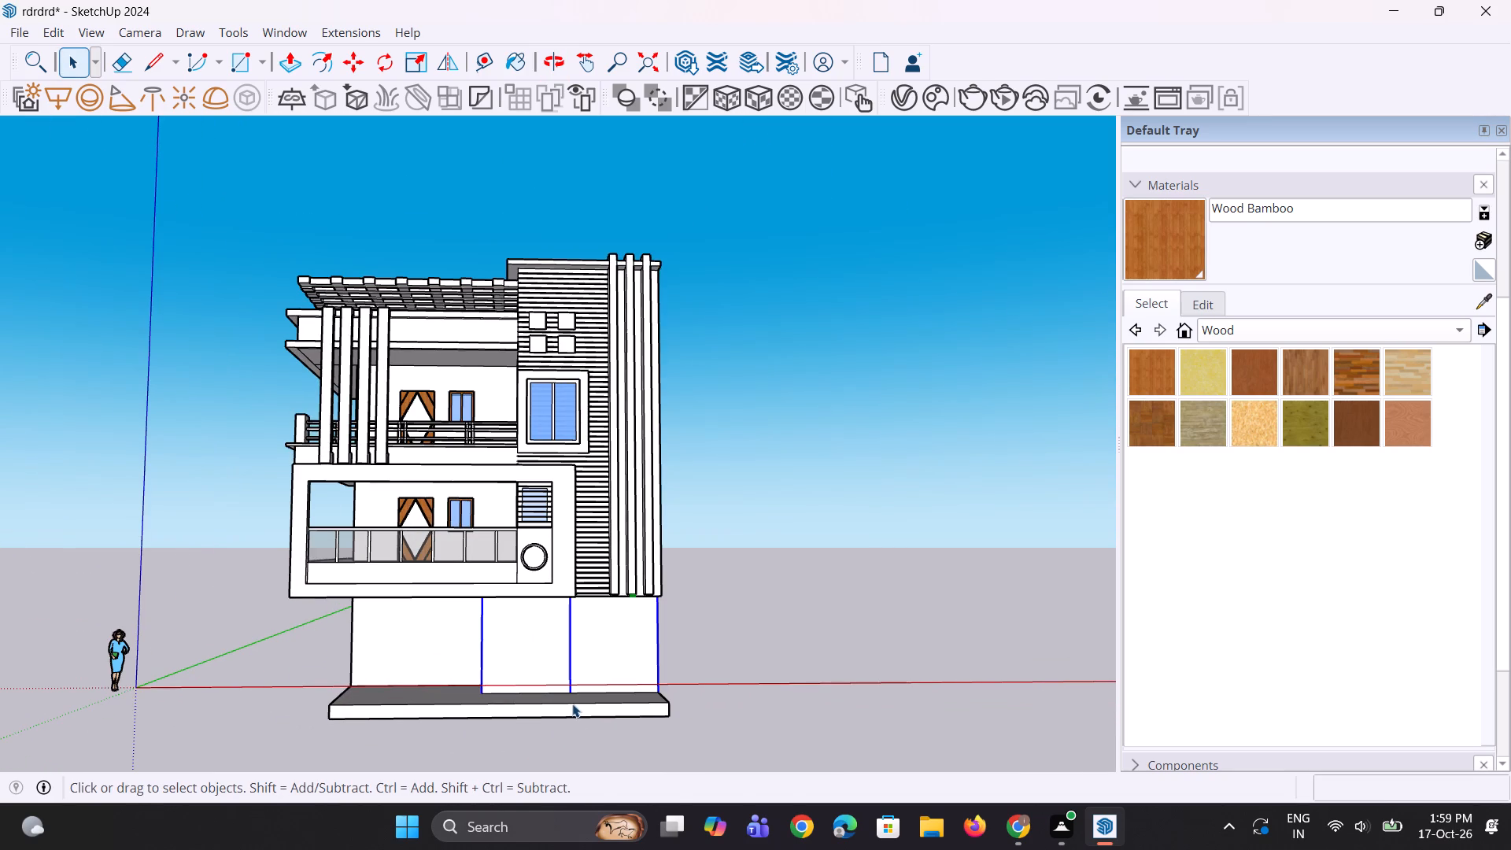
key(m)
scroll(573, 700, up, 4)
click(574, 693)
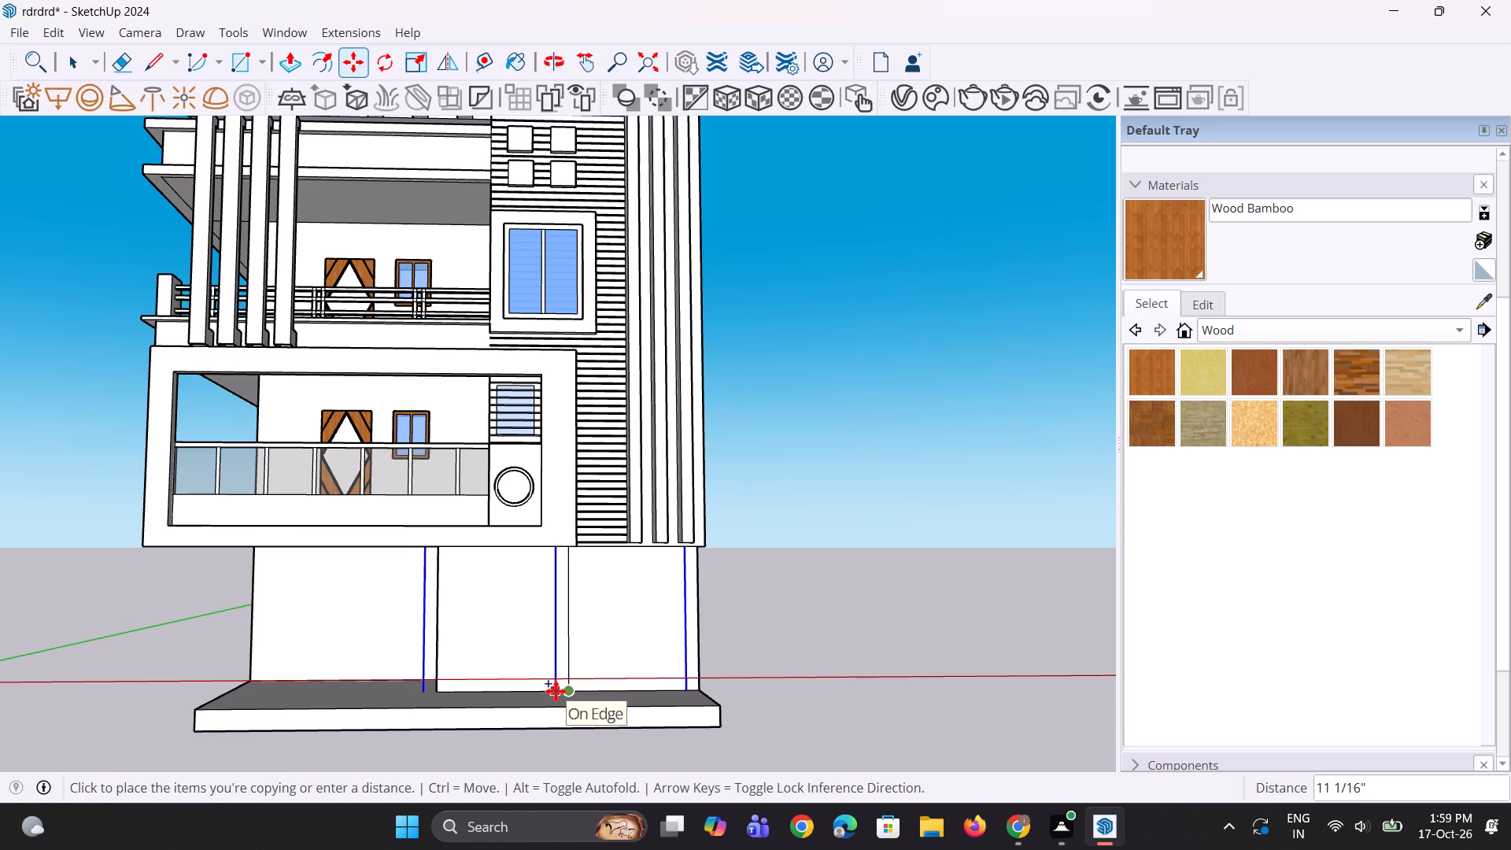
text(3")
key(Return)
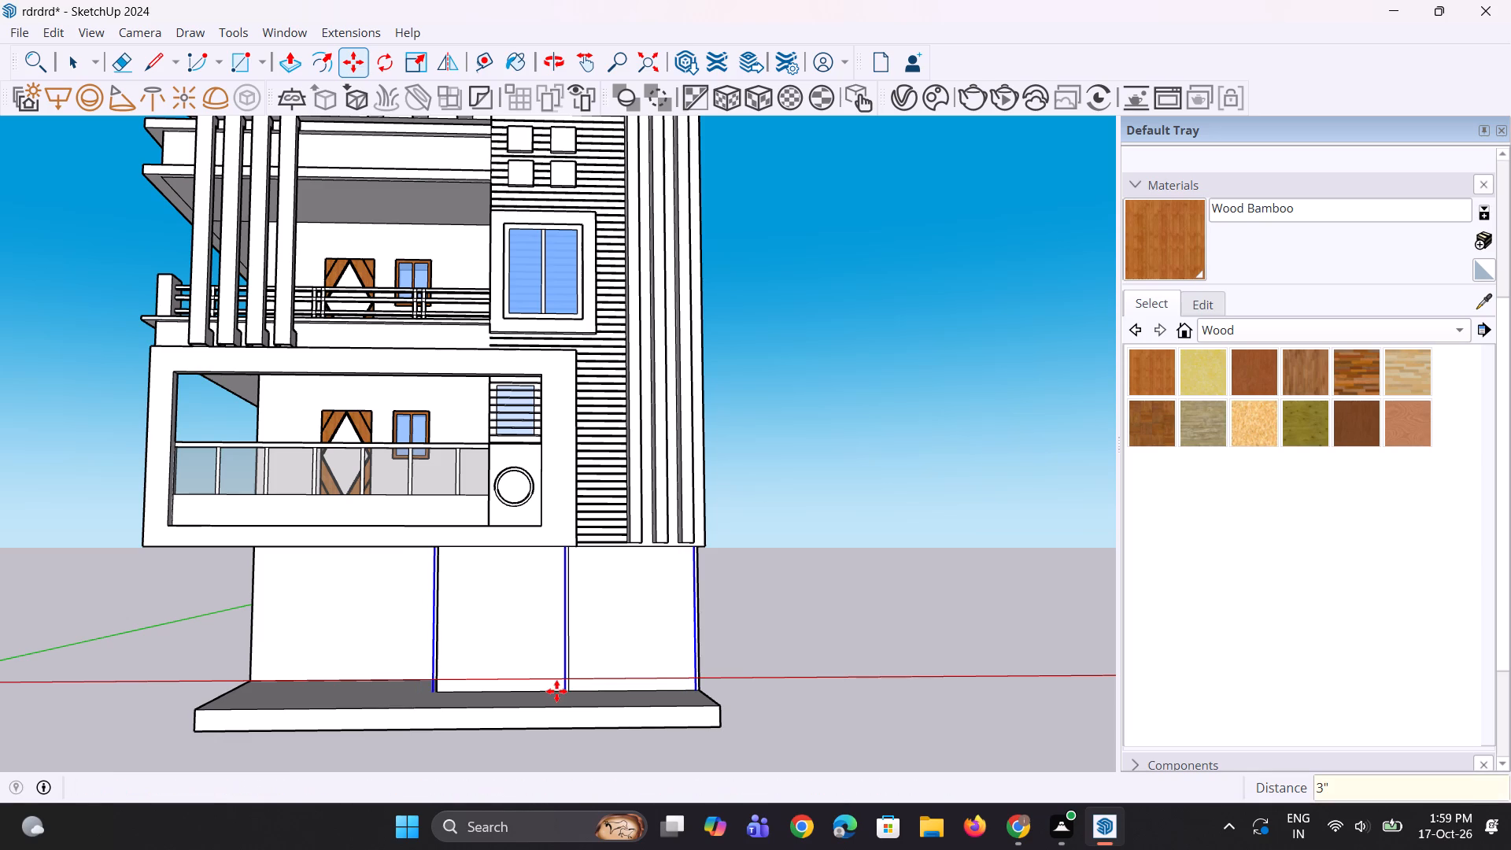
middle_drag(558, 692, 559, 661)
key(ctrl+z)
Copy the recess edge, centre line and outer corner edge of the ground-floor front wall about 8 5/8" toward the recess.
ctrl+scroll(559, 661, up, 2)
key(space)
key(space)
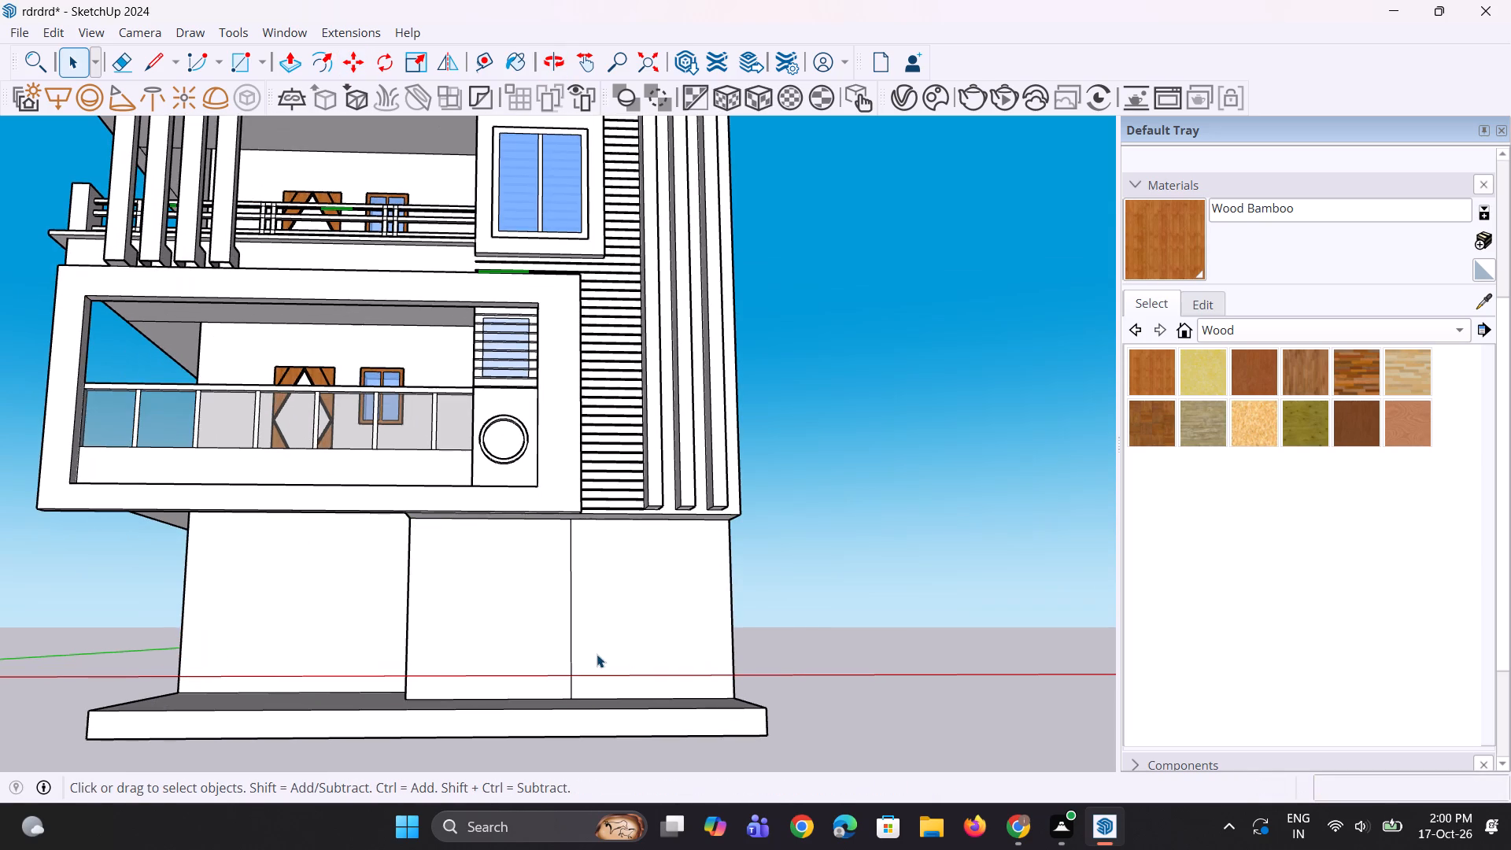
scroll(777, 660, up, 1)
click(729, 640)
scroll(611, 667, up, 1)
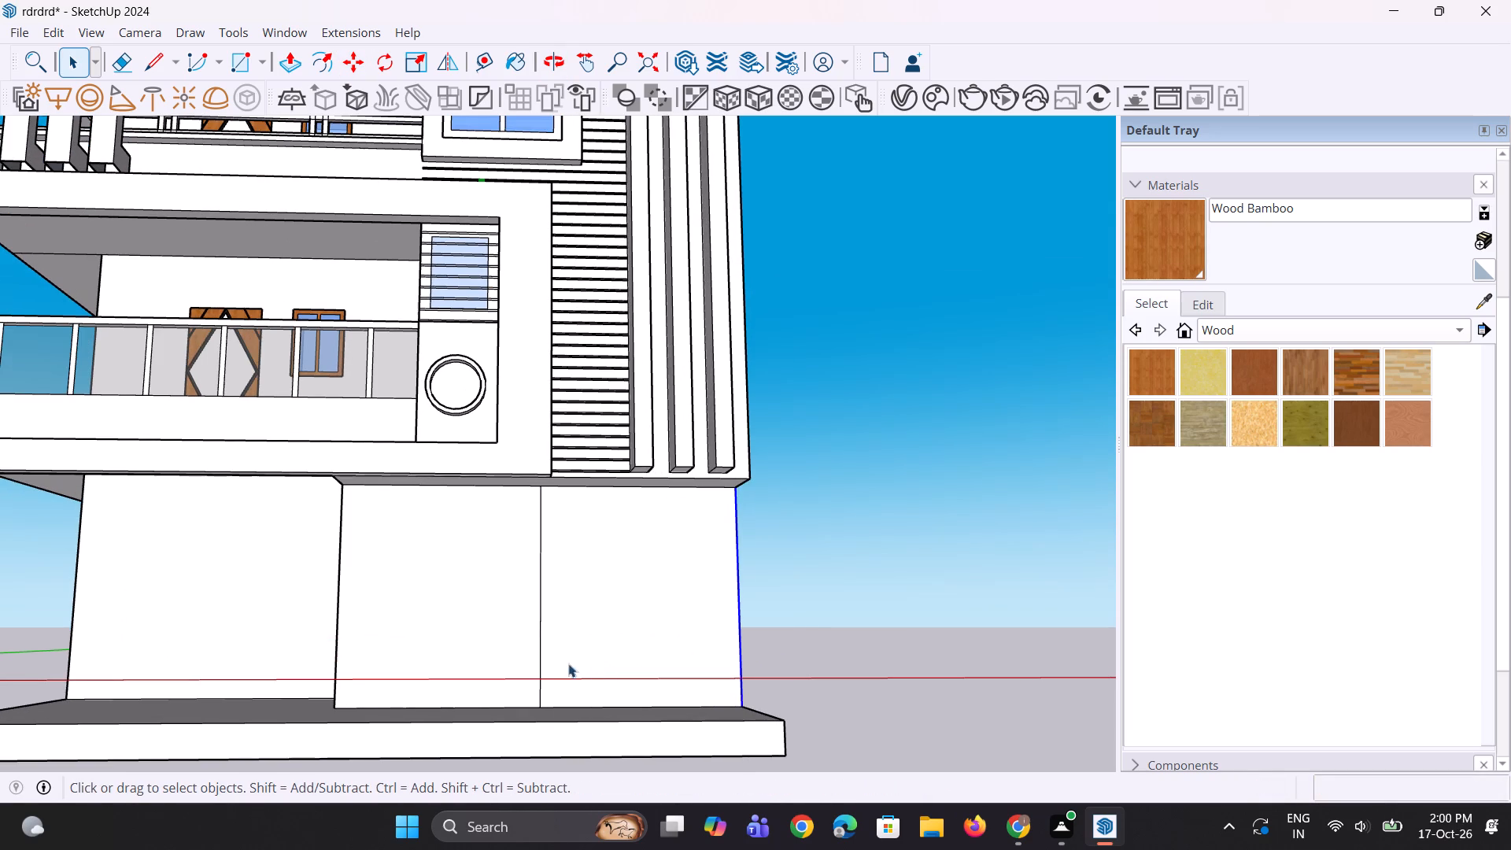
ctrl+click(540, 657)
ctrl+scroll(276, 672, up, 2)
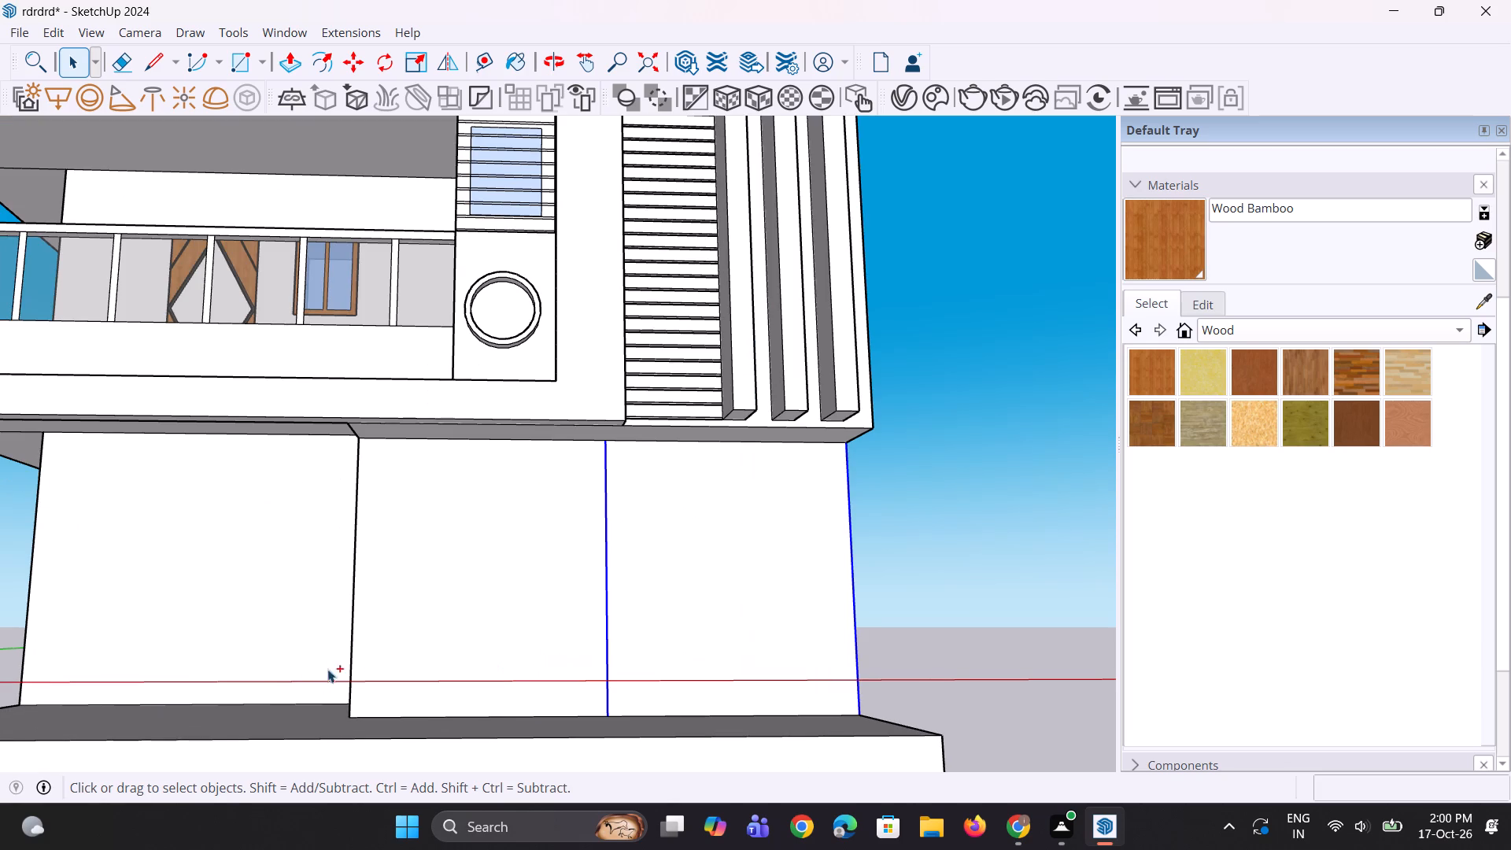
ctrl+click(349, 670)
key(m)
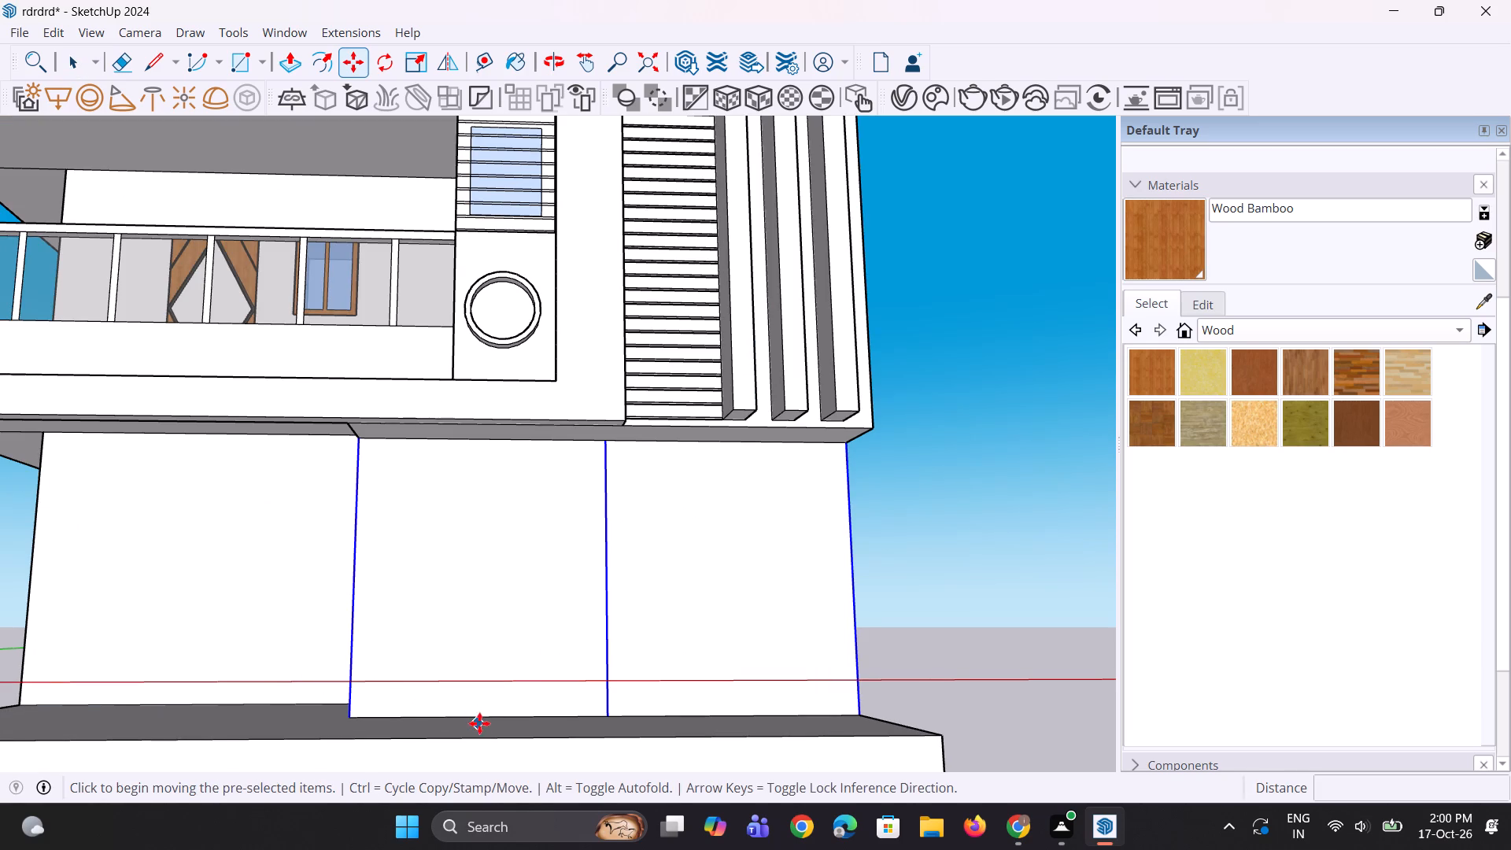
click(608, 714)
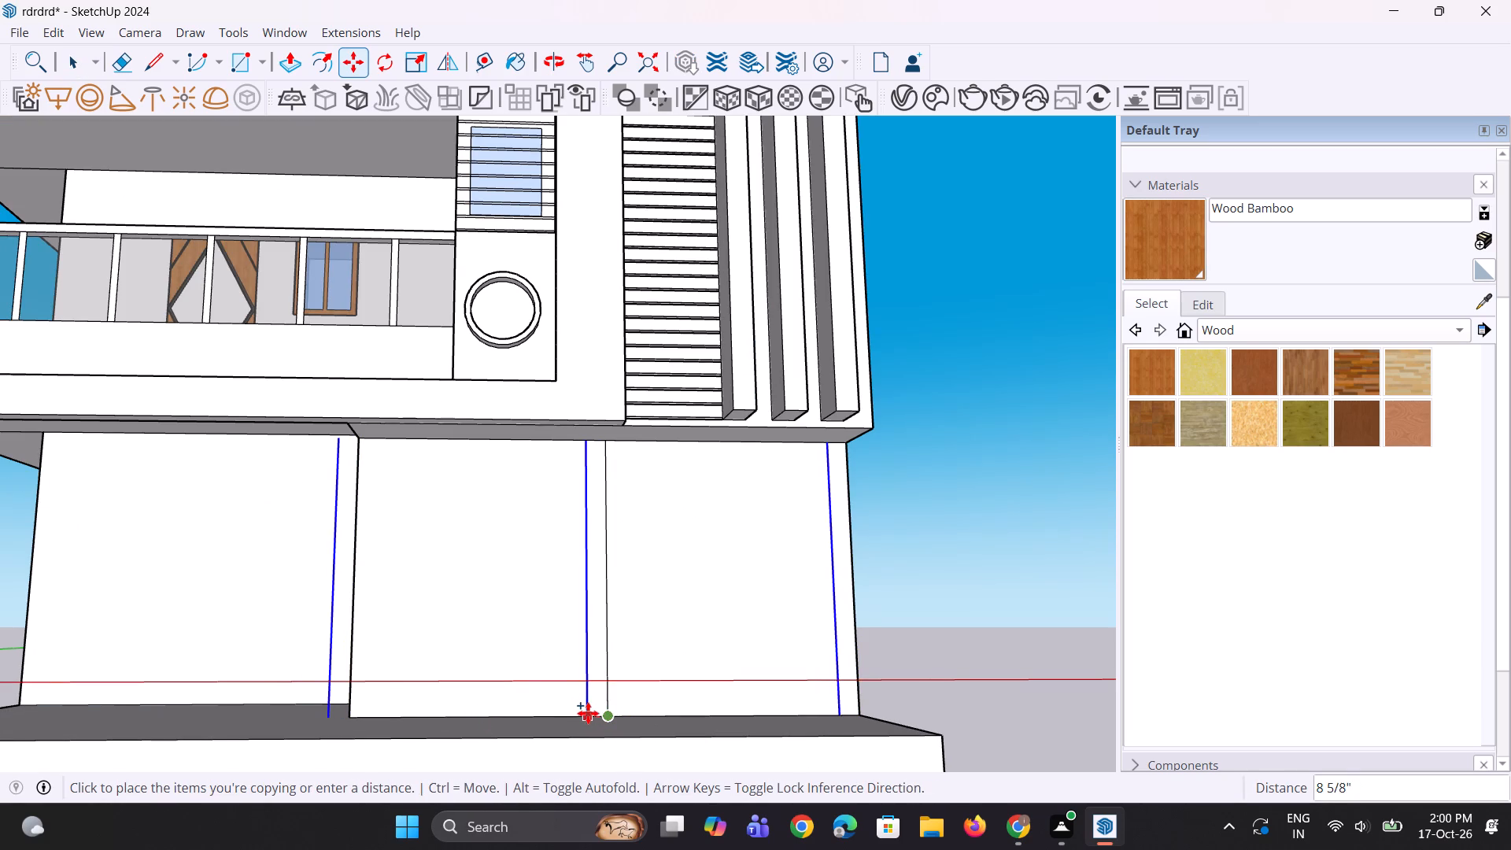
click(589, 711)
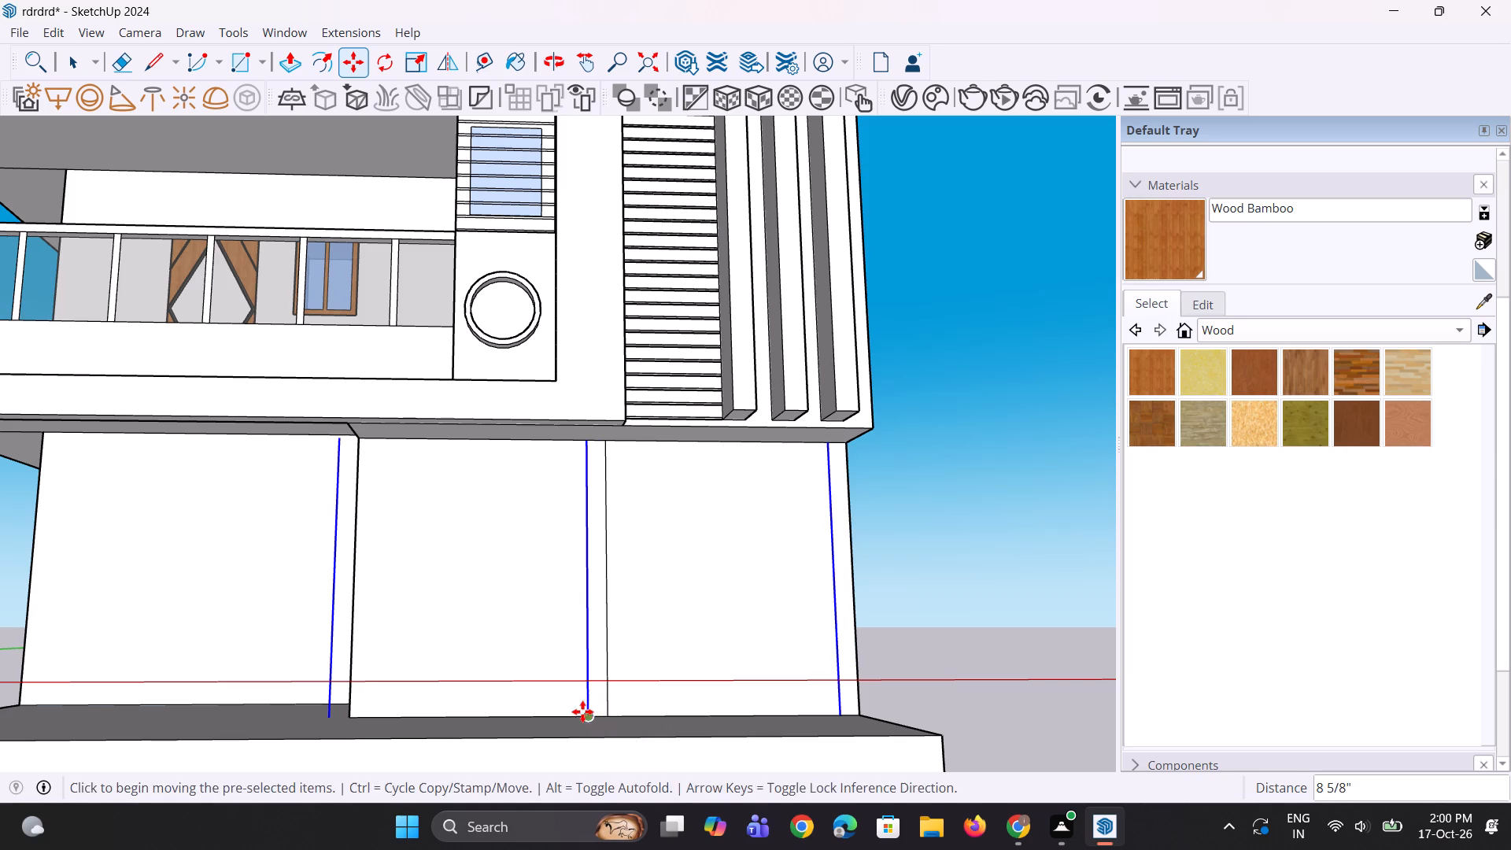
Pull the side face of the ground-floor recess out past the old corner to form a narrow strip beside the bay.
scroll(582, 711, down, 4)
middle_drag(405, 723, 521, 765)
key(p)
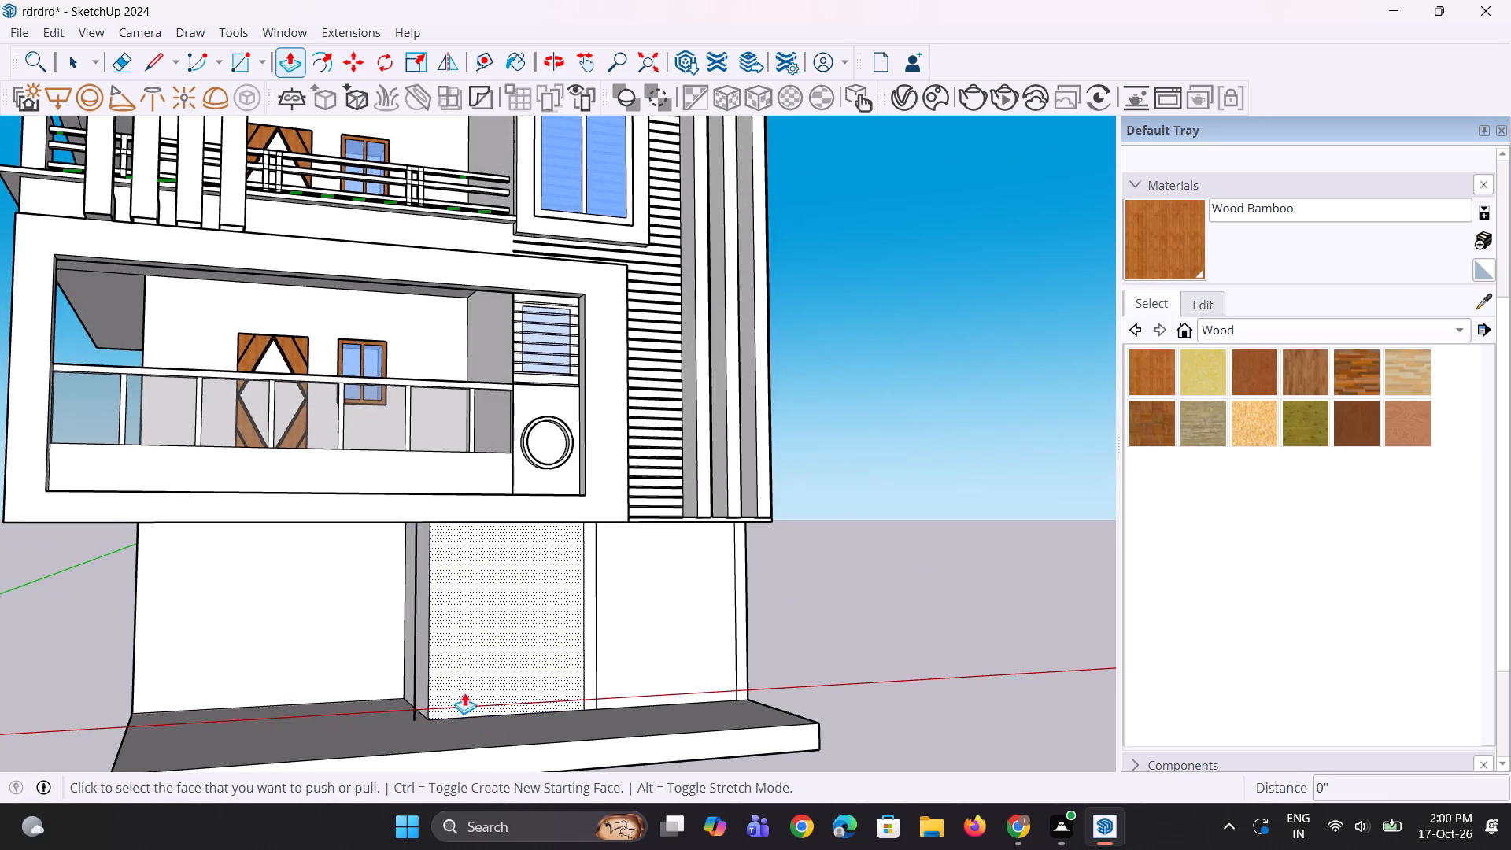
click(415, 665)
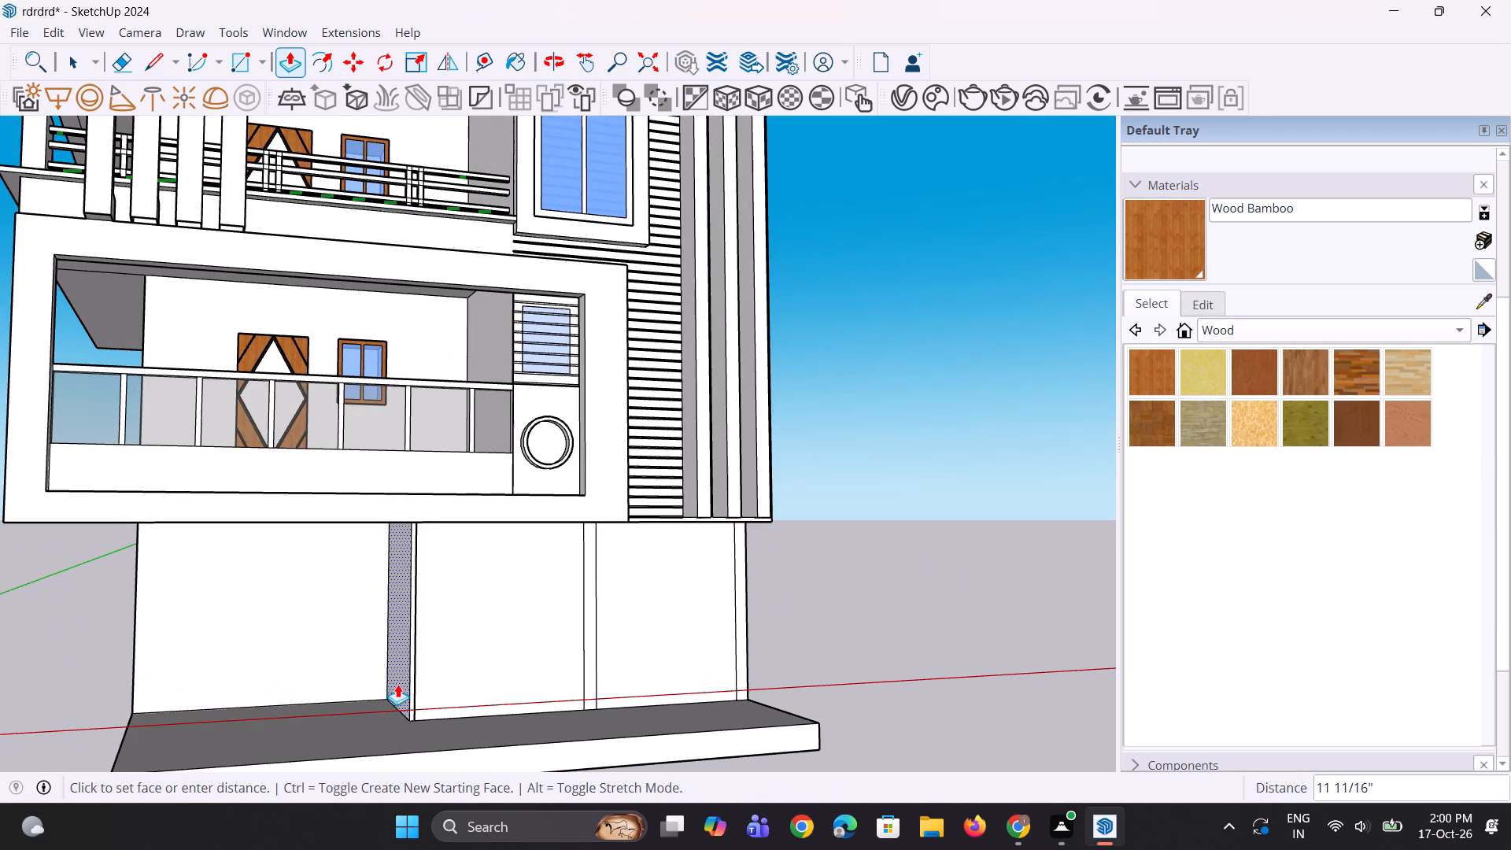
click(392, 707)
middle_drag(420, 716, 490, 715)
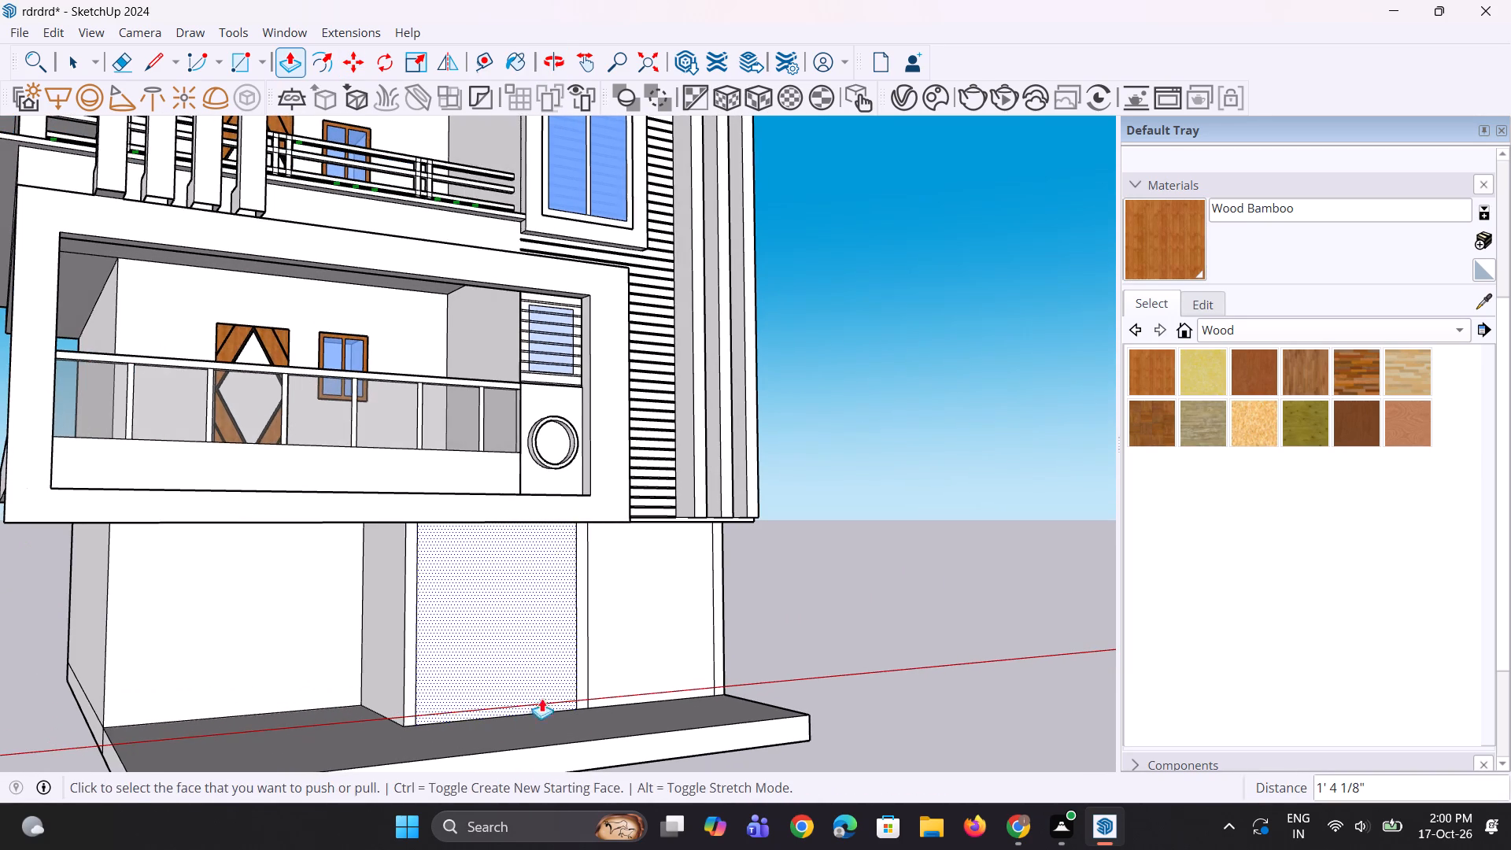
Copy the two large bay faces of the ground-floor front wall about 25' 10" along the red axis, beside the house.
key(space)
key(space)
scroll(812, 643, up, 1)
scroll(406, 685, up, 2)
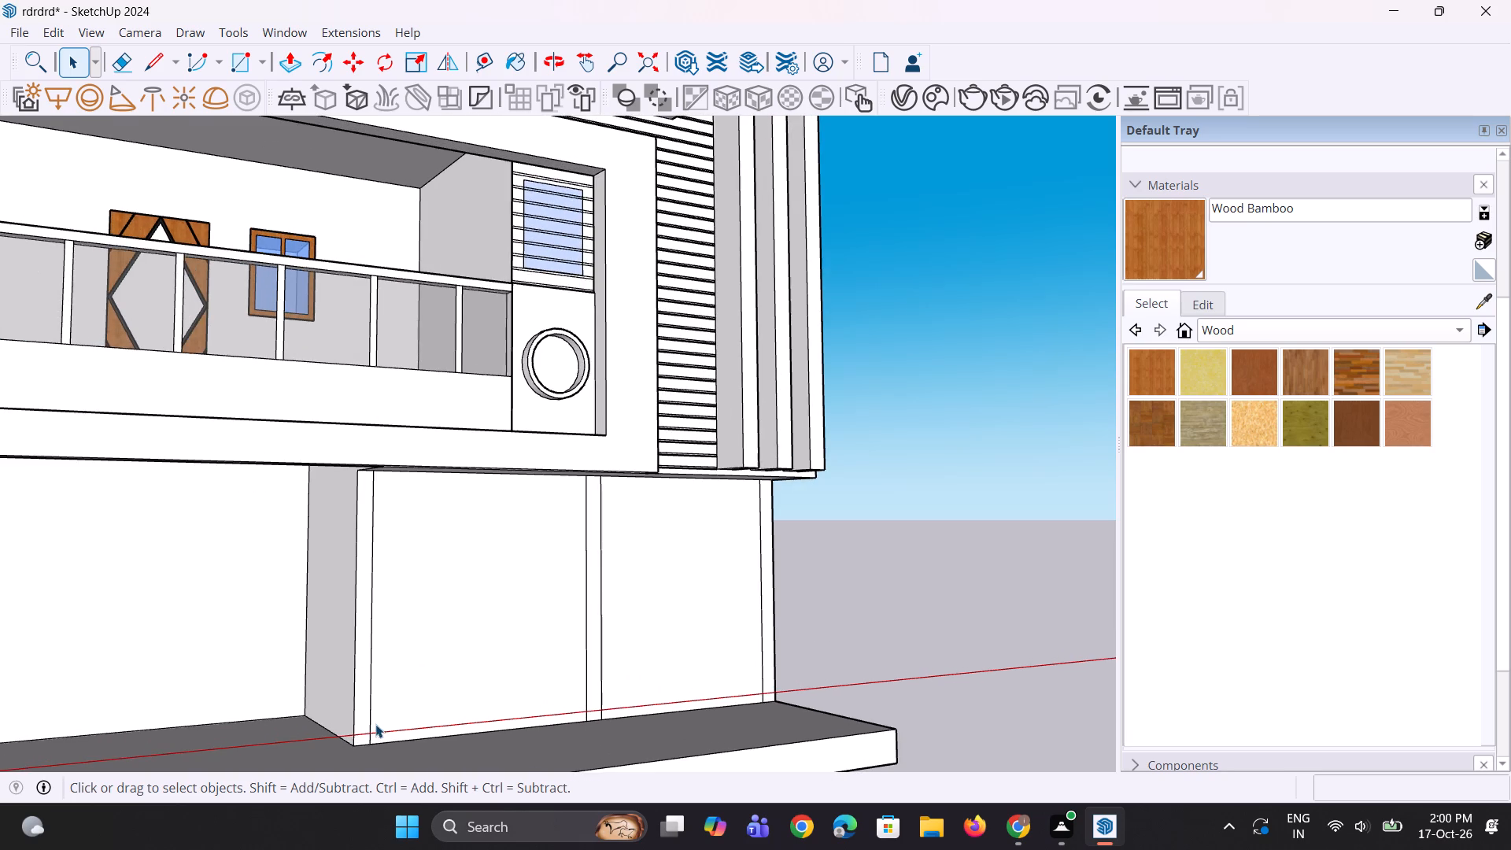
scroll(375, 724, down, 3)
middle_drag(369, 725, 201, 689)
scroll(332, 688, up, 1)
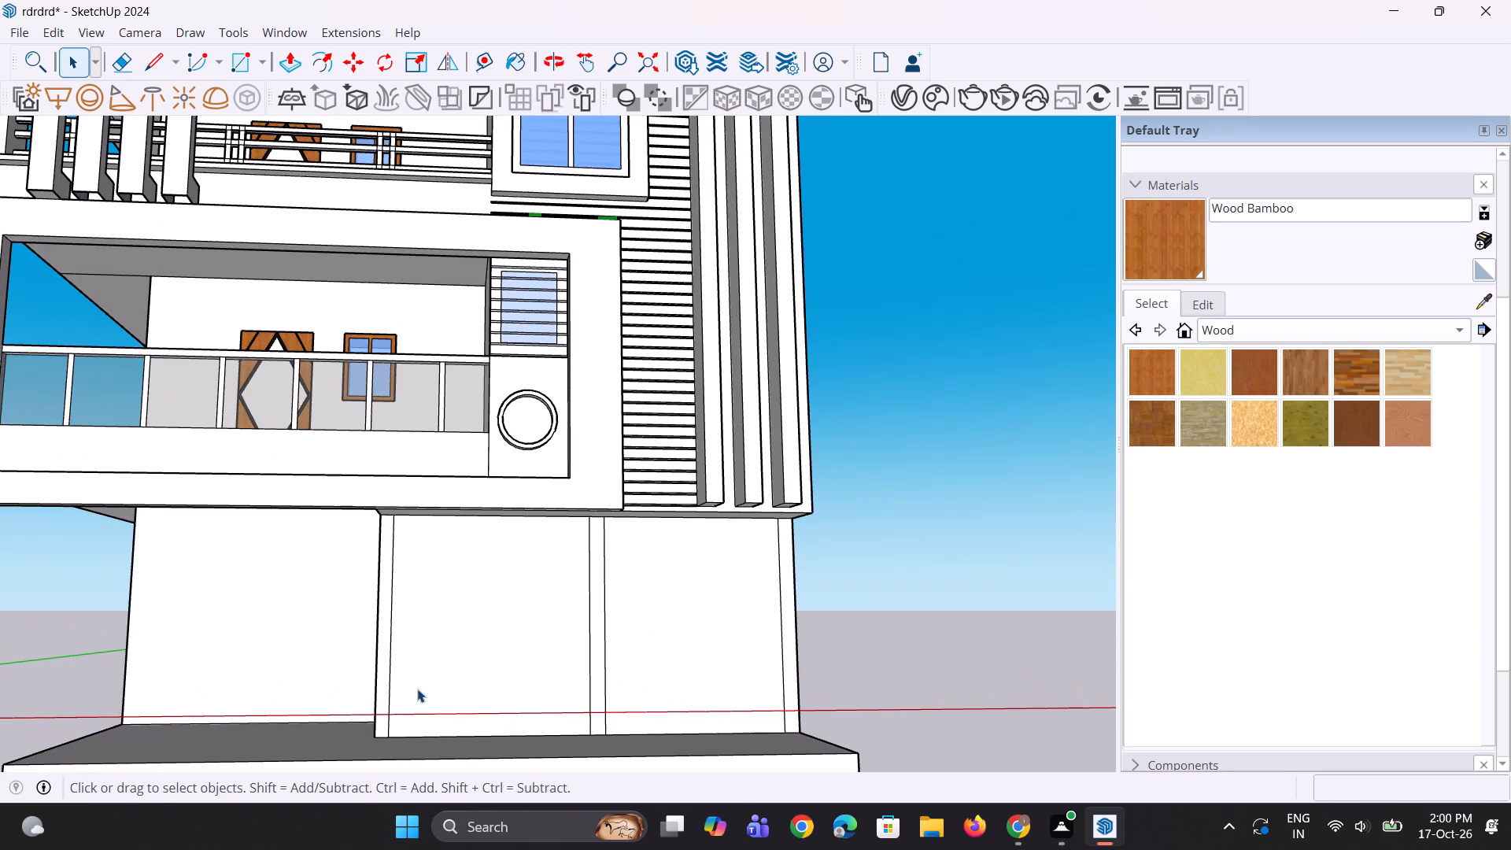
scroll(449, 777, down, 3)
click(510, 692)
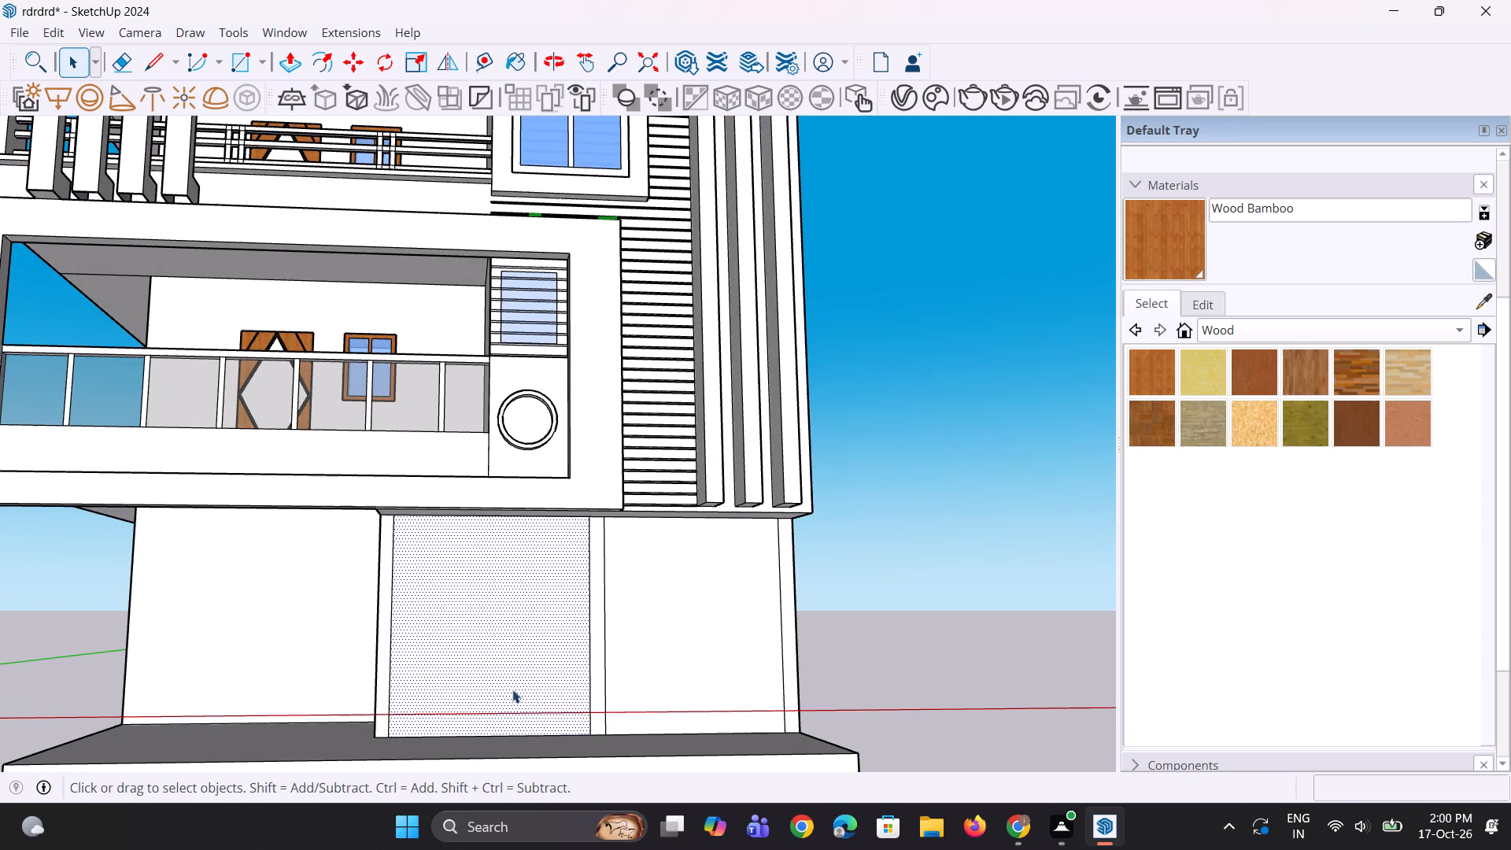
ctrl+click(645, 666)
scroll(453, 740, down, 4)
middle_drag(473, 740, 379, 757)
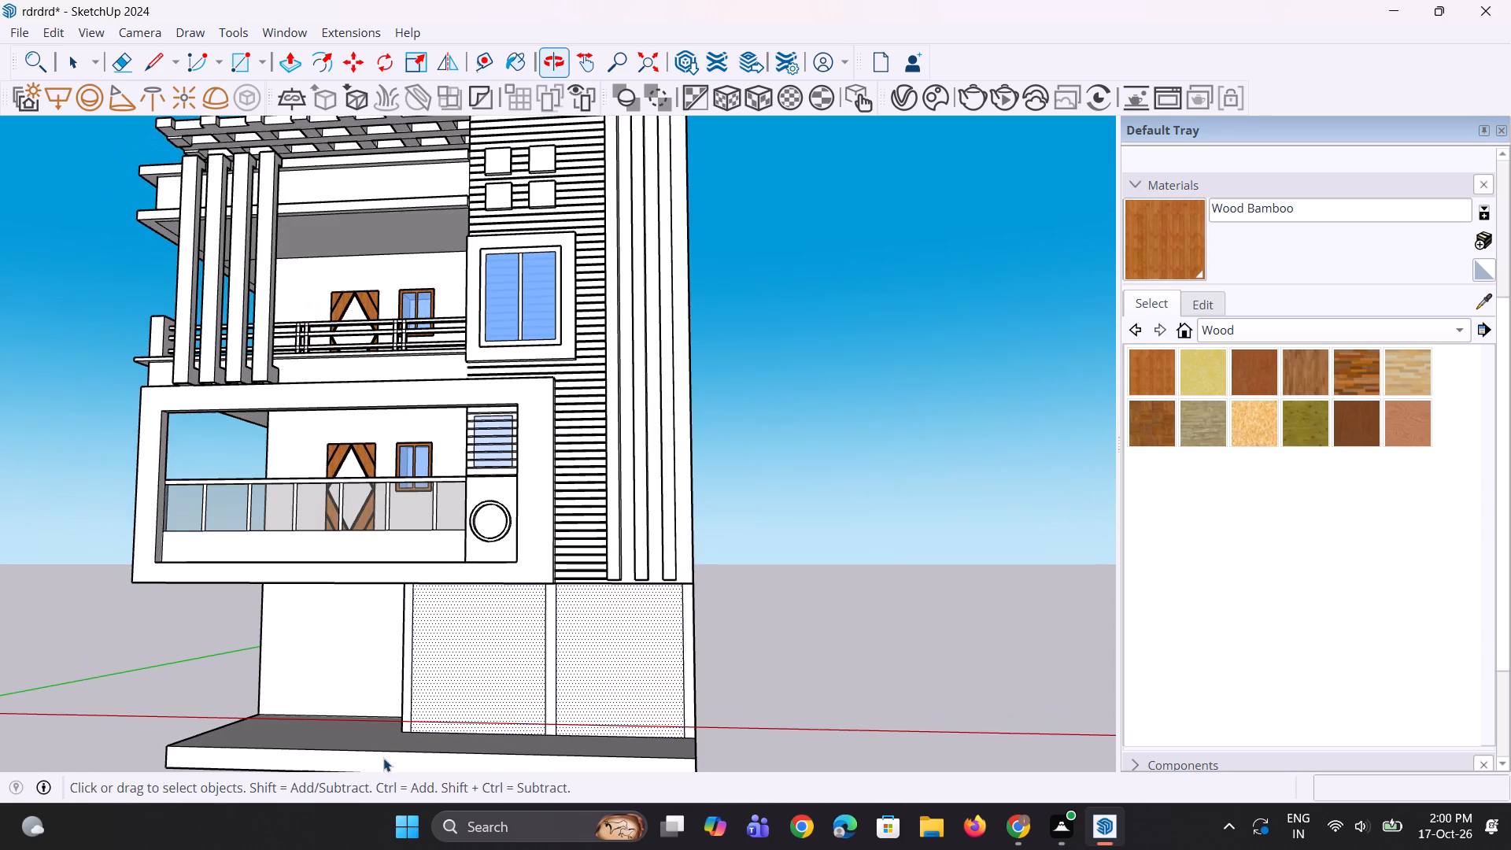
key(m)
click(481, 692)
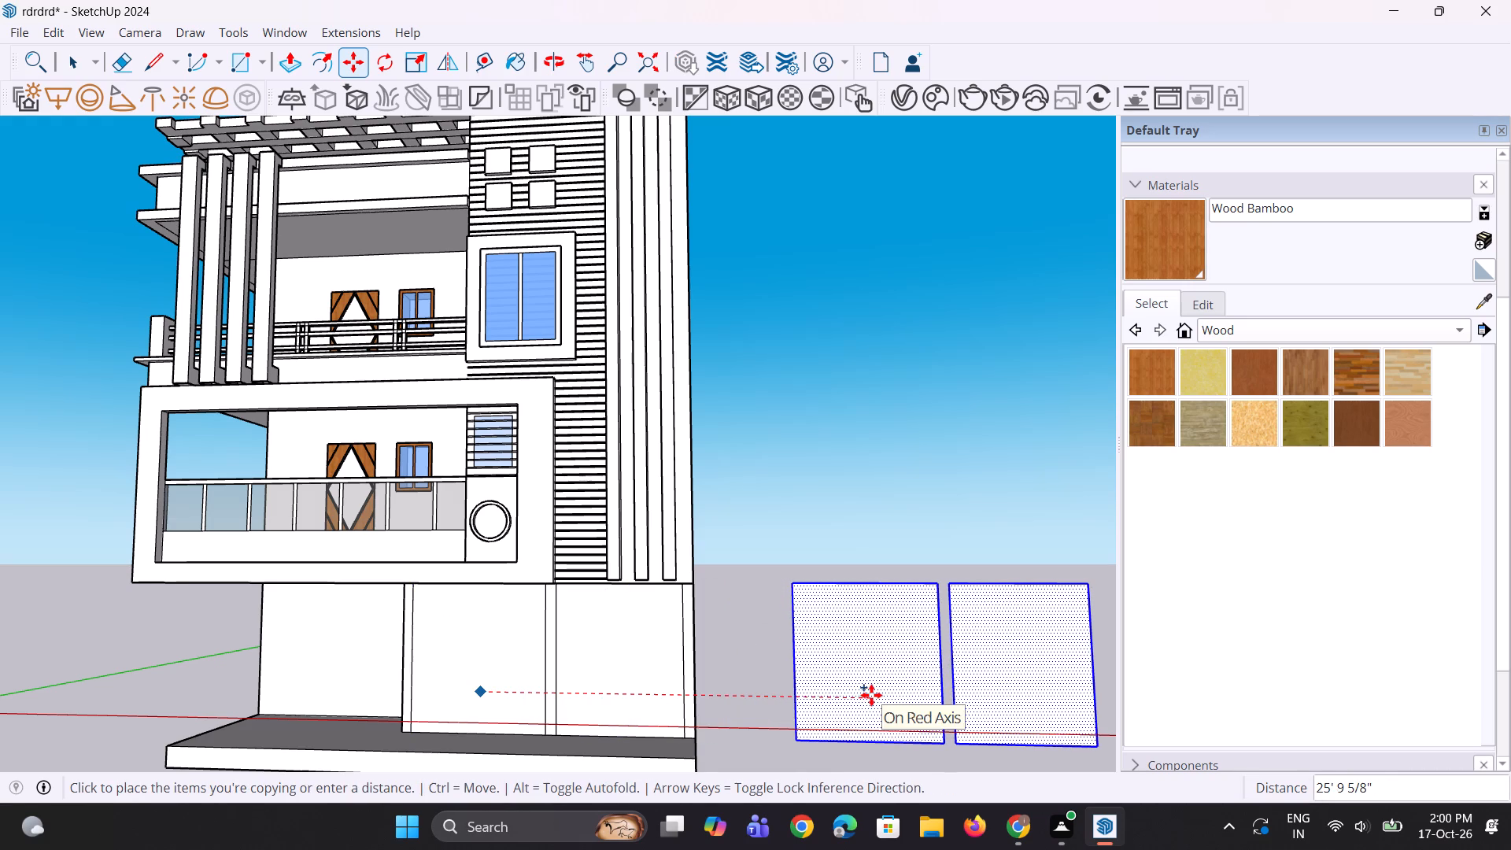
click(871, 695)
scroll(588, 712, down, 4)
middle_drag(763, 759, 778, 740)
key(space)
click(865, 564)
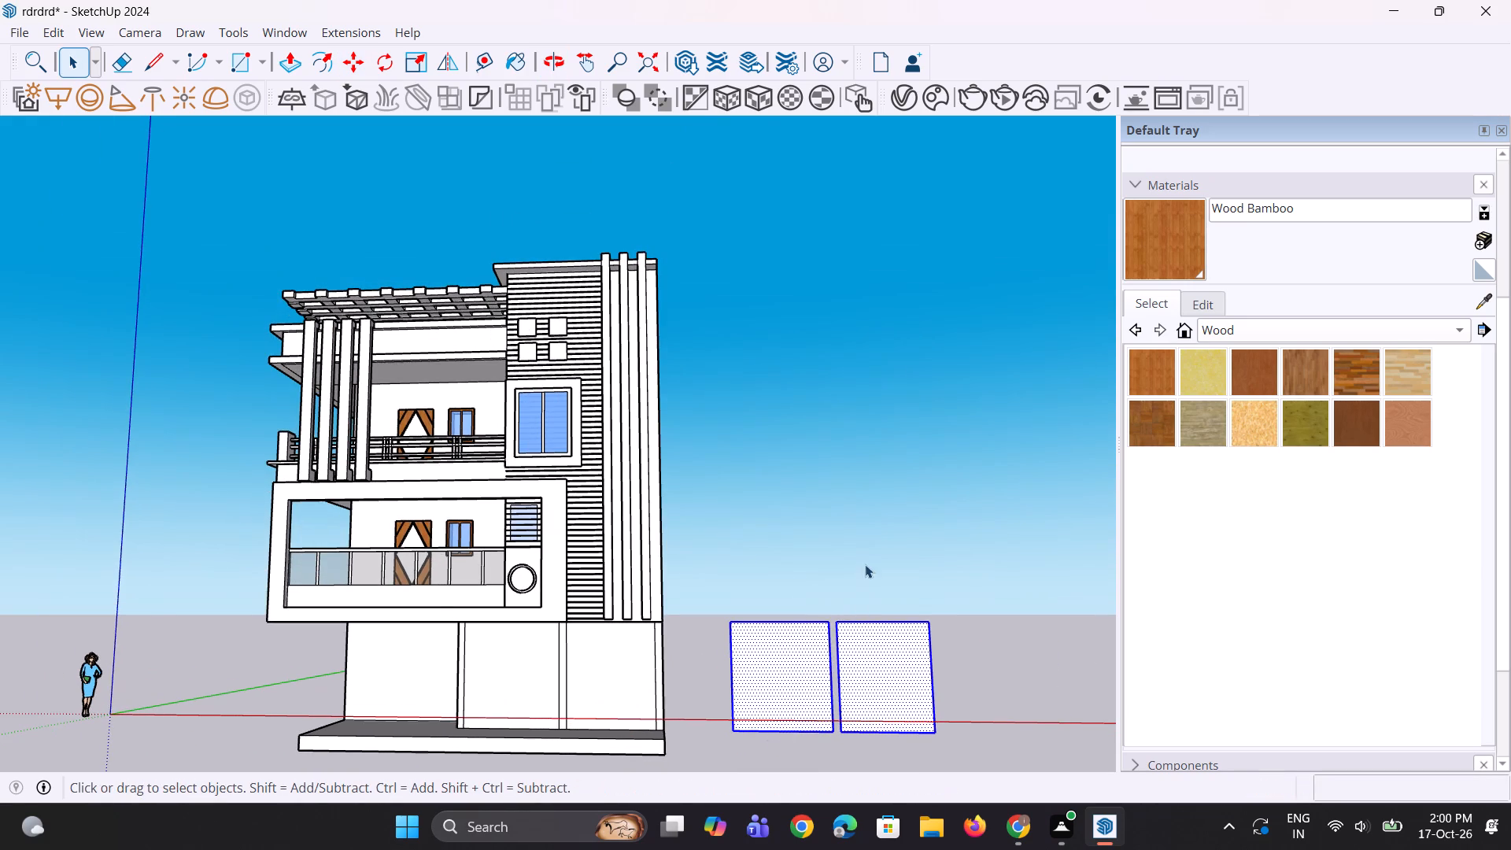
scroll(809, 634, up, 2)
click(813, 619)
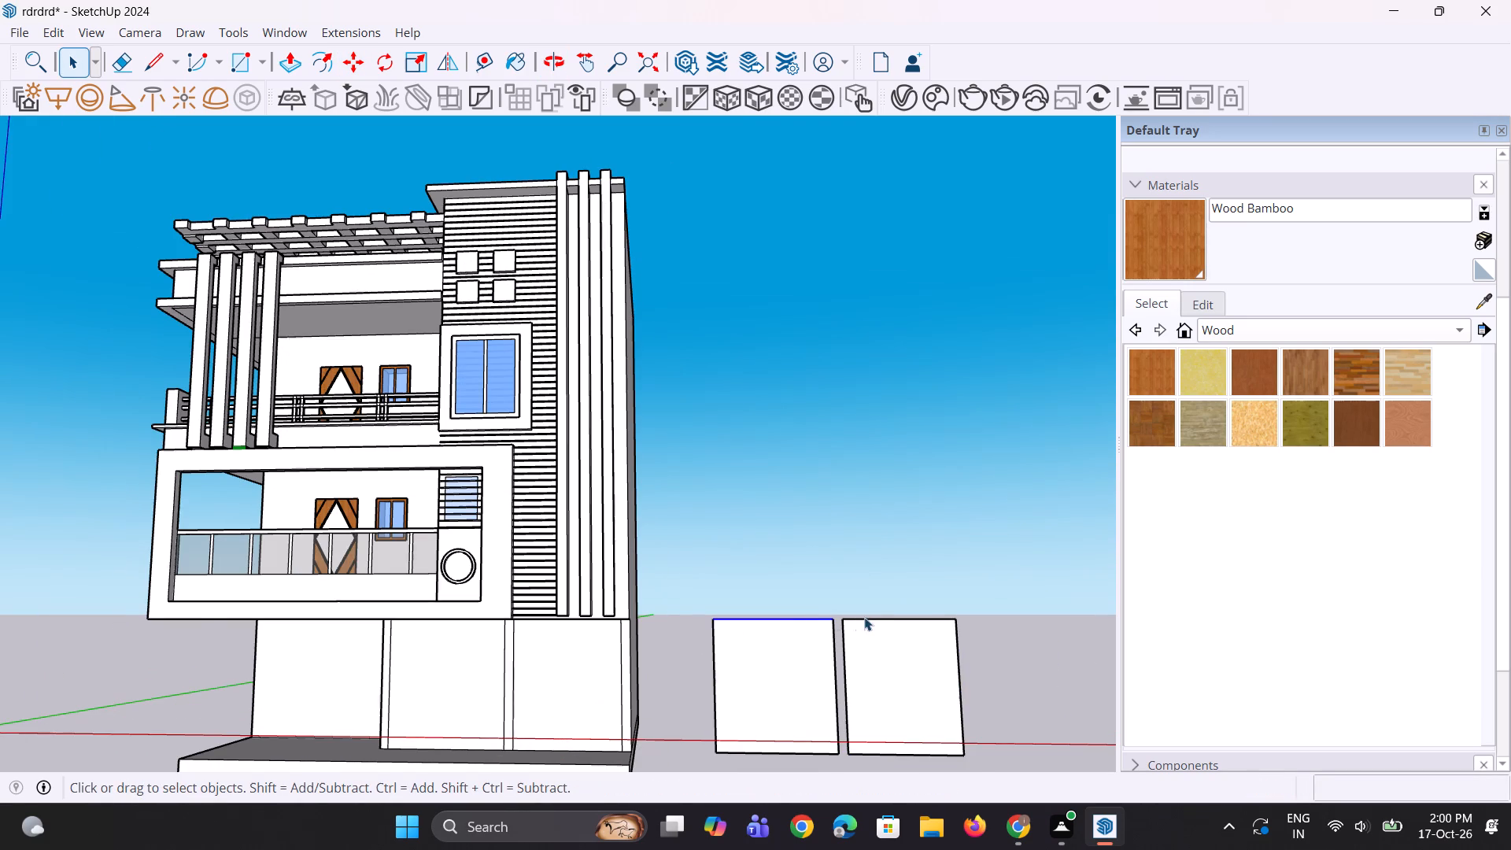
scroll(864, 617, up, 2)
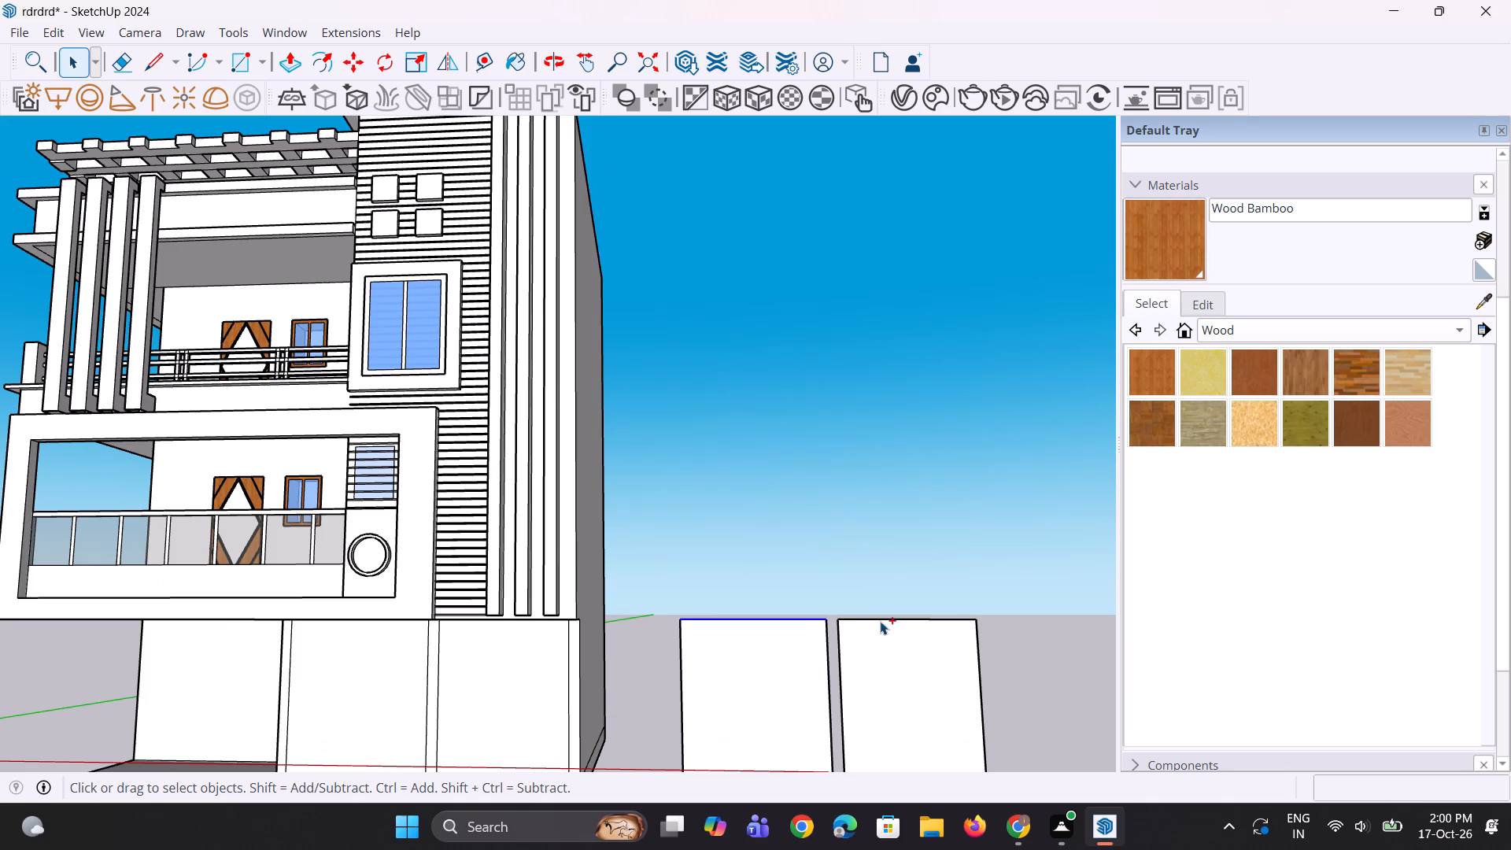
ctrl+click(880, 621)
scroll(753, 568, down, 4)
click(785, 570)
Extrude both copied bay panels beside the house 3" thick.
middle_drag(747, 698, 773, 789)
click(763, 664)
ctrl+click(807, 660)
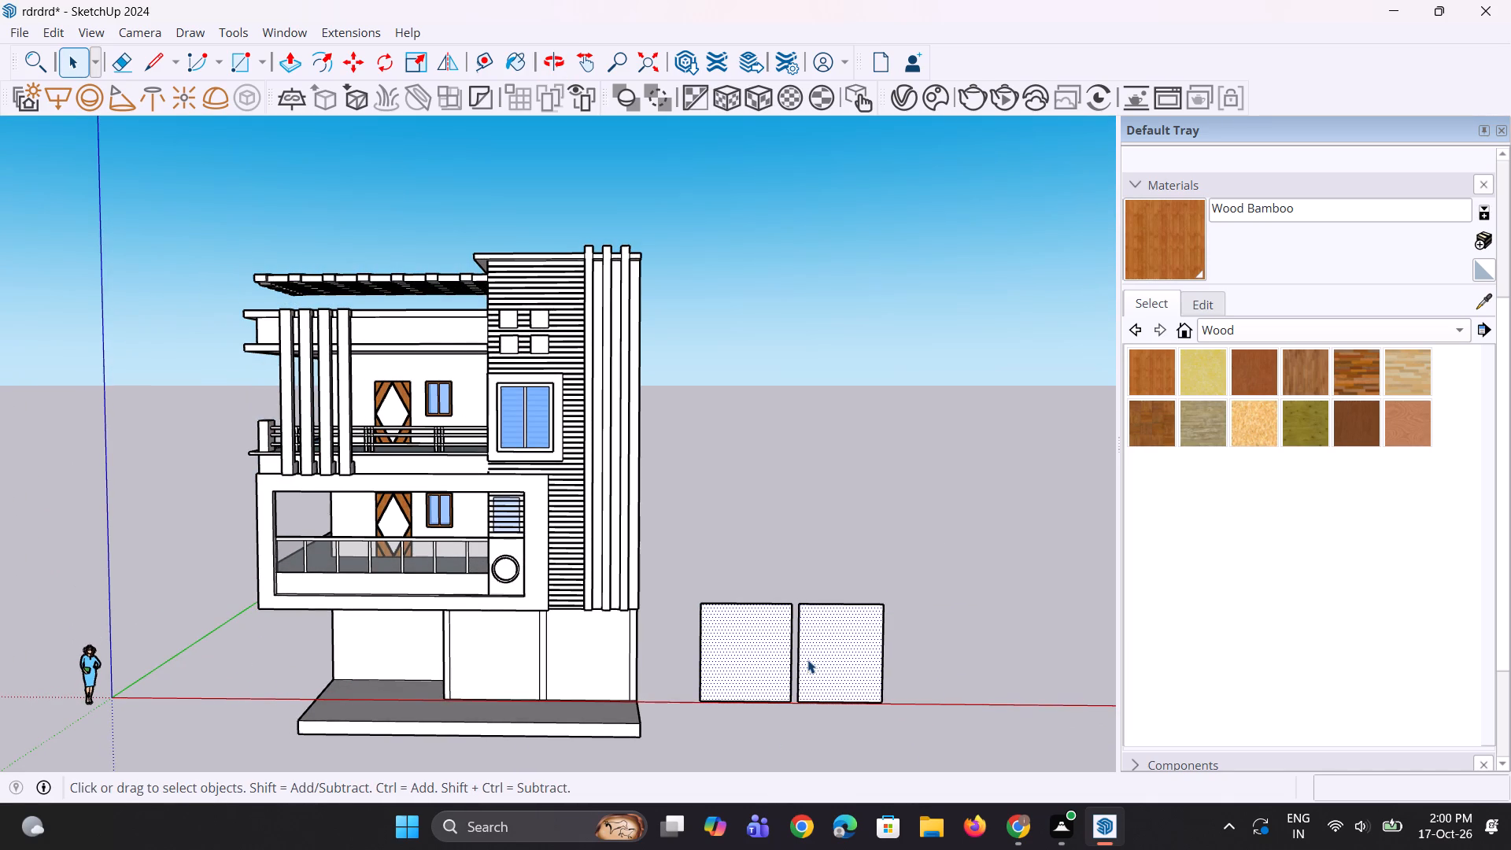
key(p)
click(810, 660)
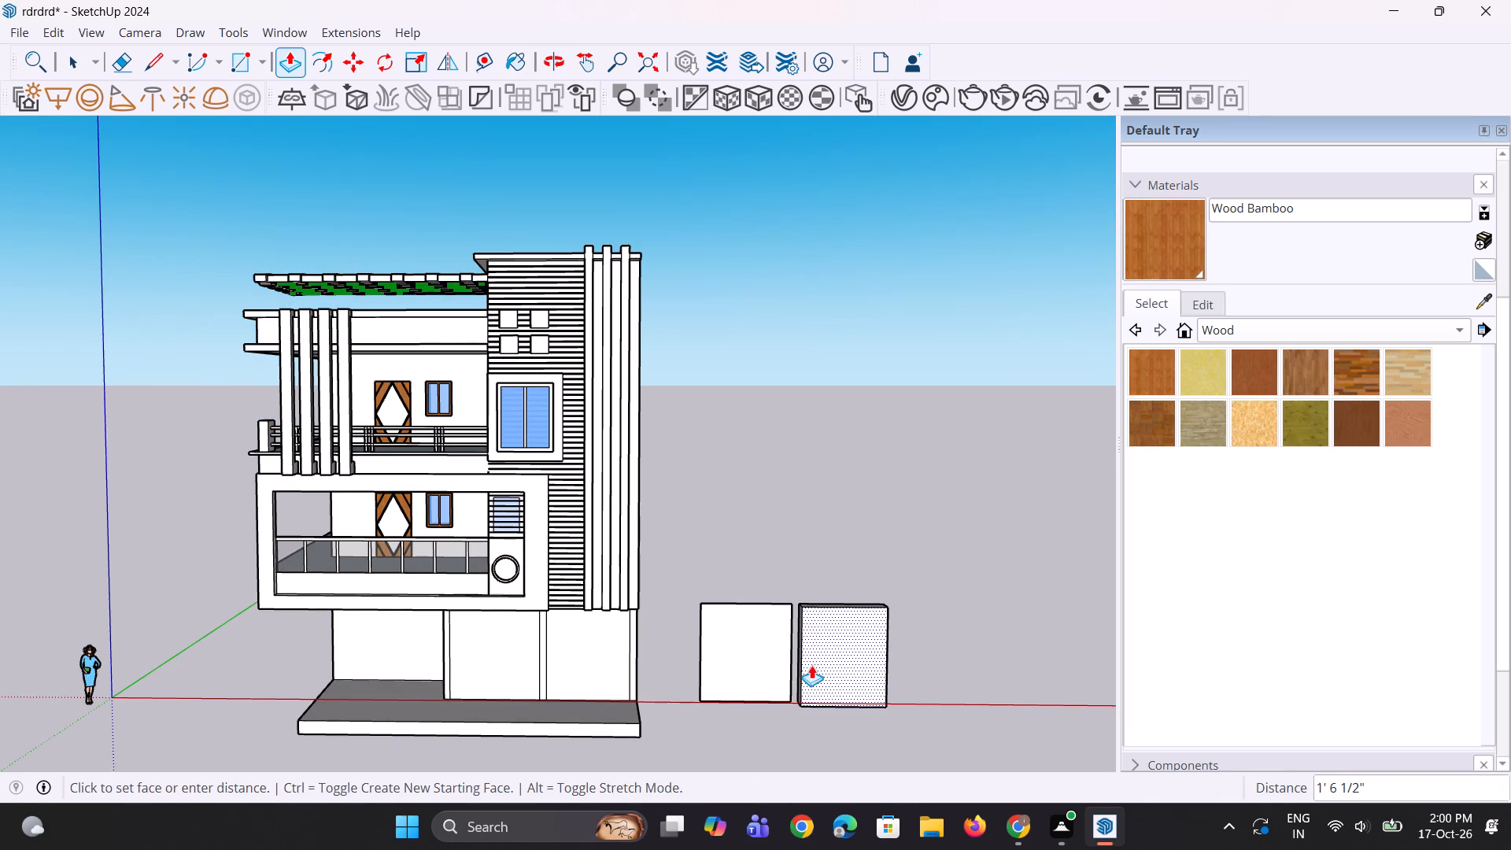
text(3")
key(Return)
double_click(759, 666)
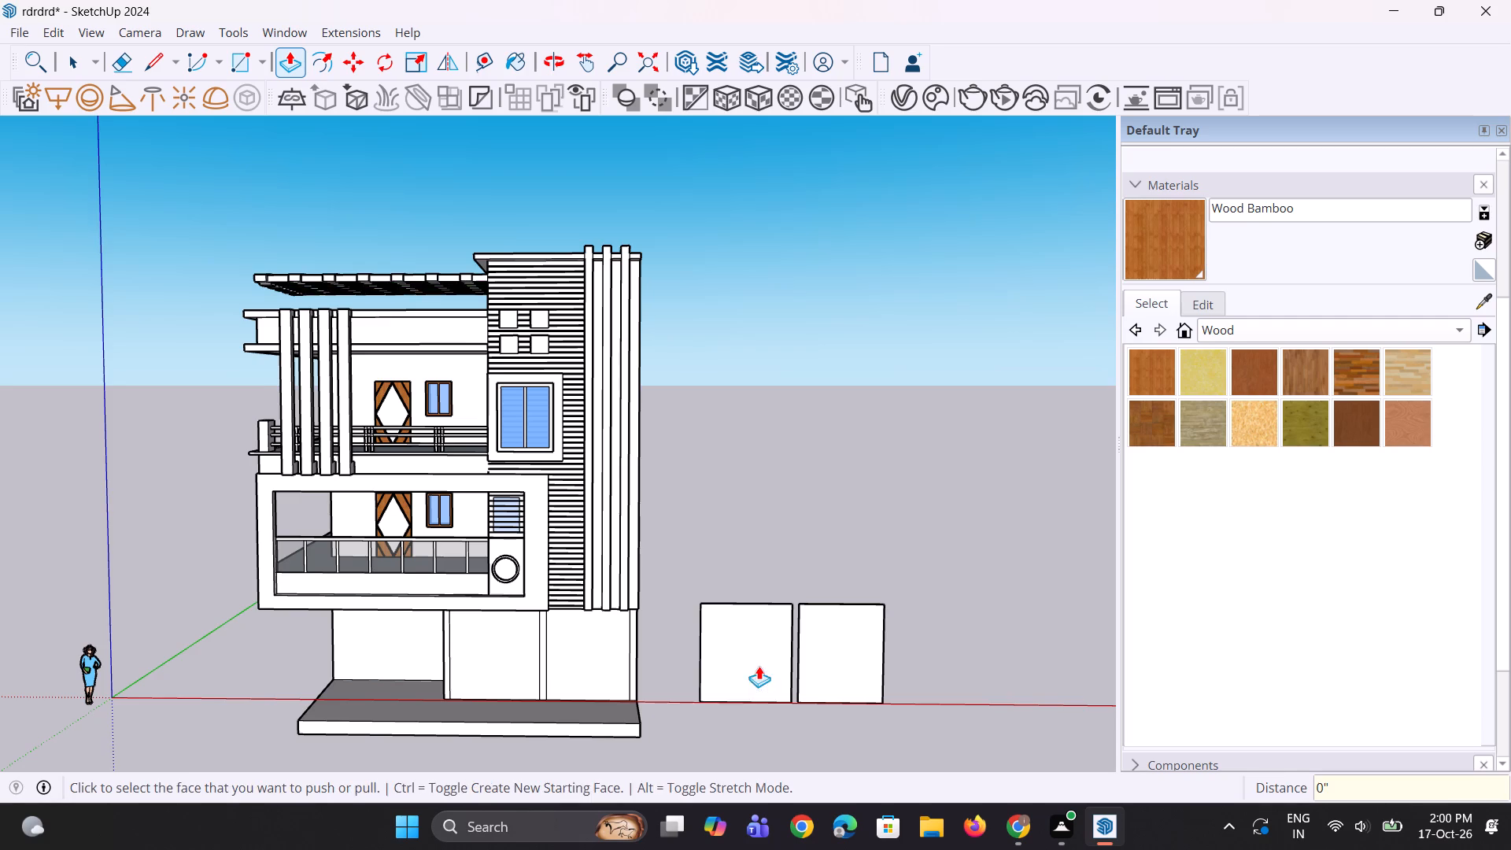
Copy the top edges of both bay panels beside the house about 6' 3" down, dividing each panel across the middle.
middle_drag(720, 705, 816, 684)
key(space)
key(space)
click(826, 544)
scroll(678, 586, up, 7)
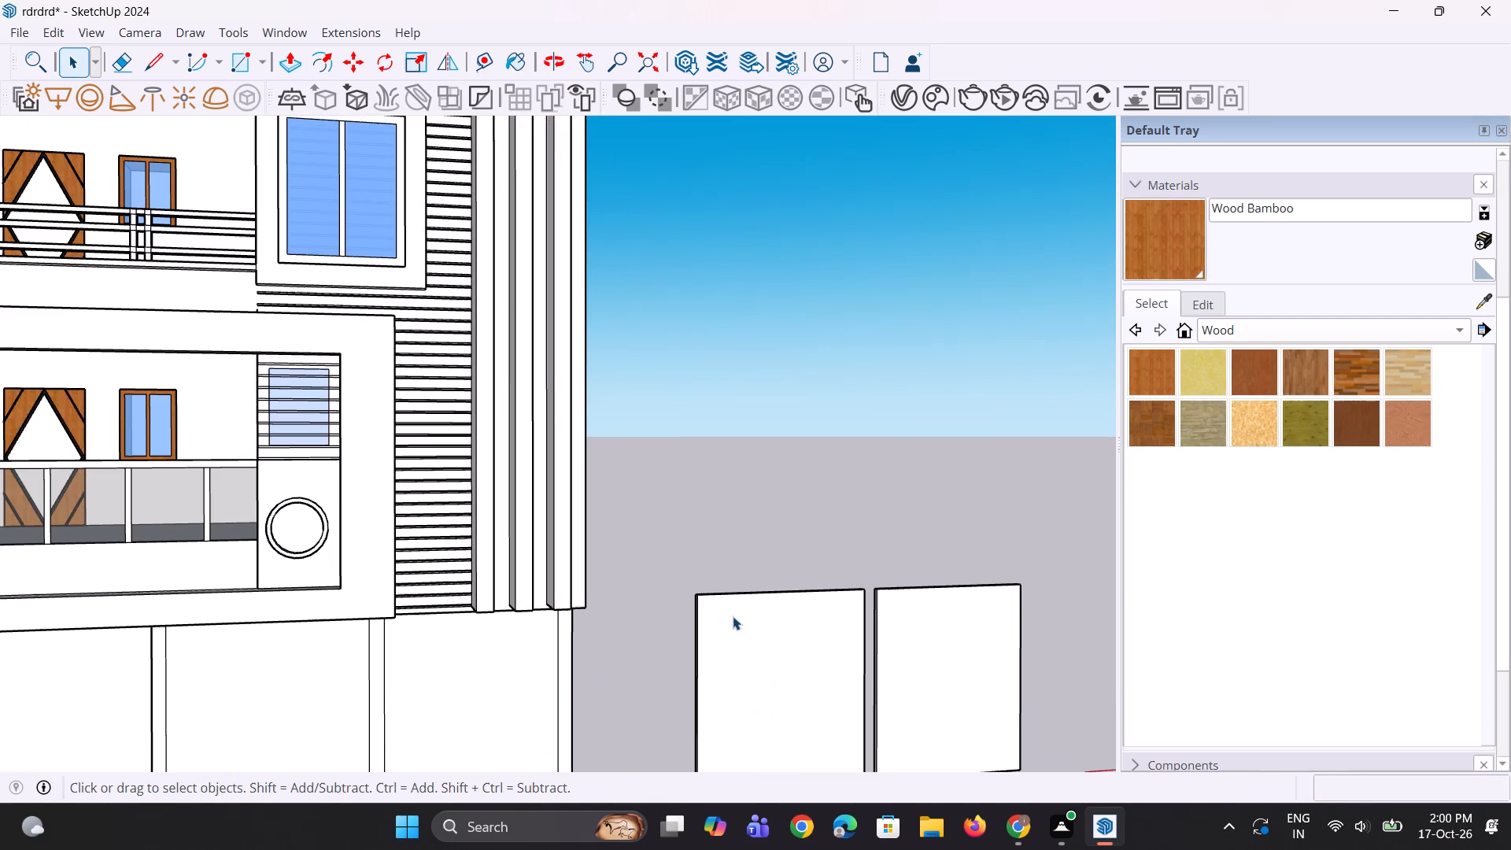
click(766, 594)
scroll(881, 600, up, 1)
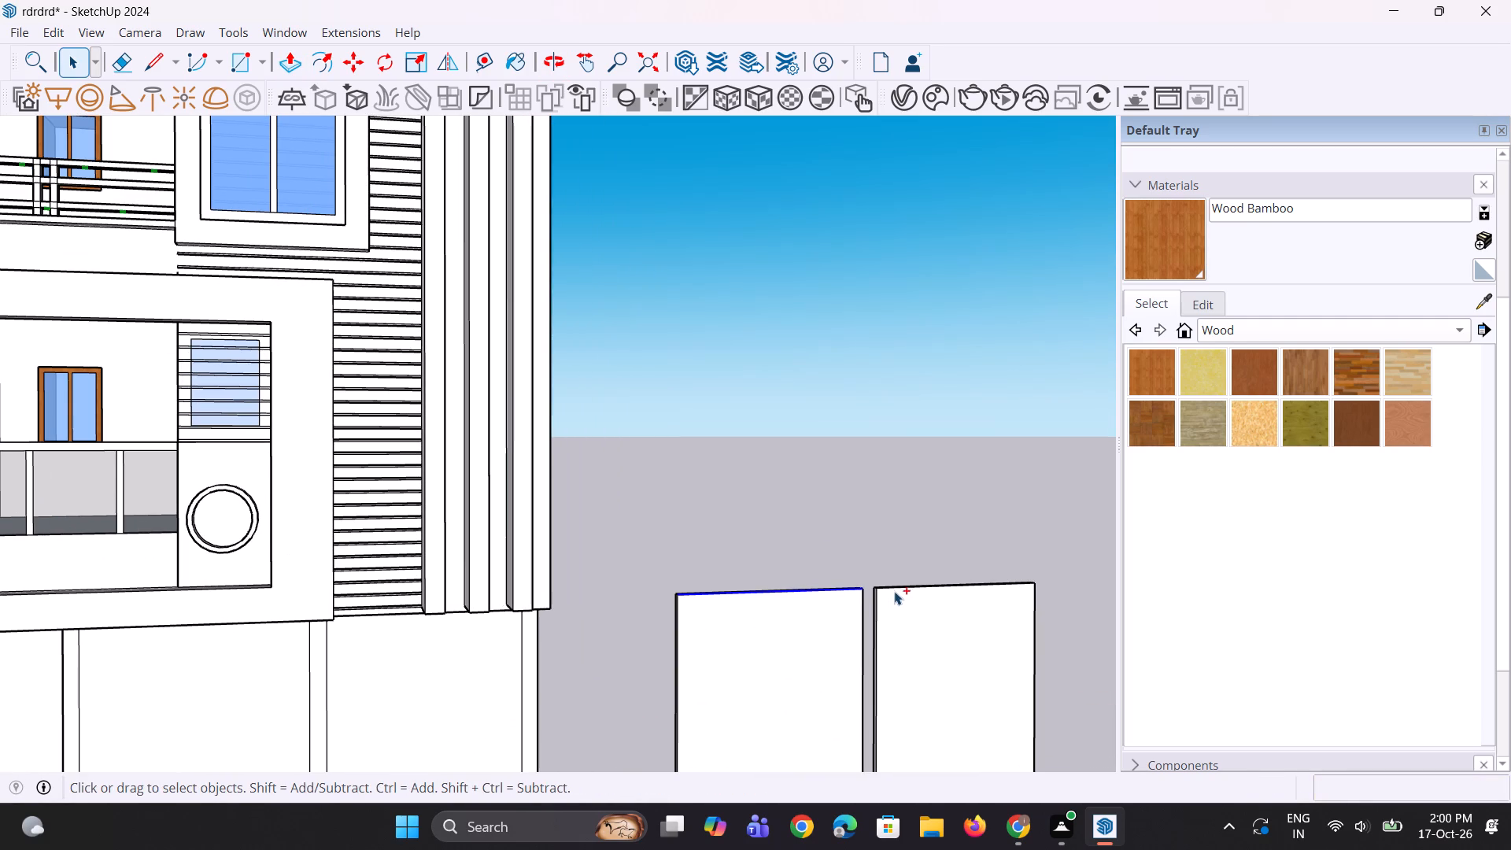
ctrl+click(896, 589)
key(m)
scroll(811, 656, up, 1)
middle_drag(811, 656, 810, 594)
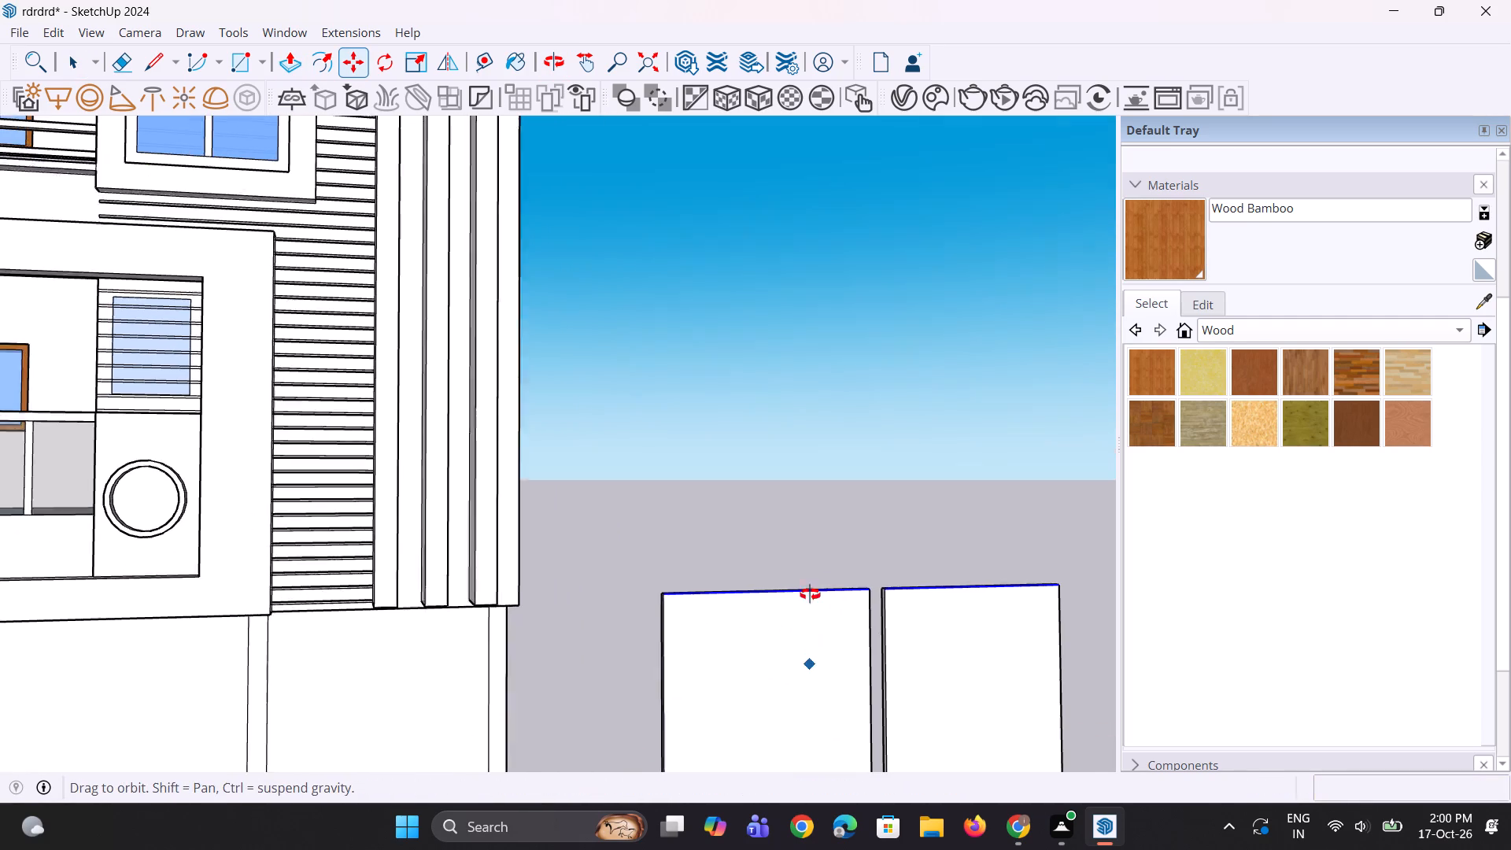
middle_drag(810, 594, 806, 571)
click(900, 623)
scroll(902, 679, down, 3)
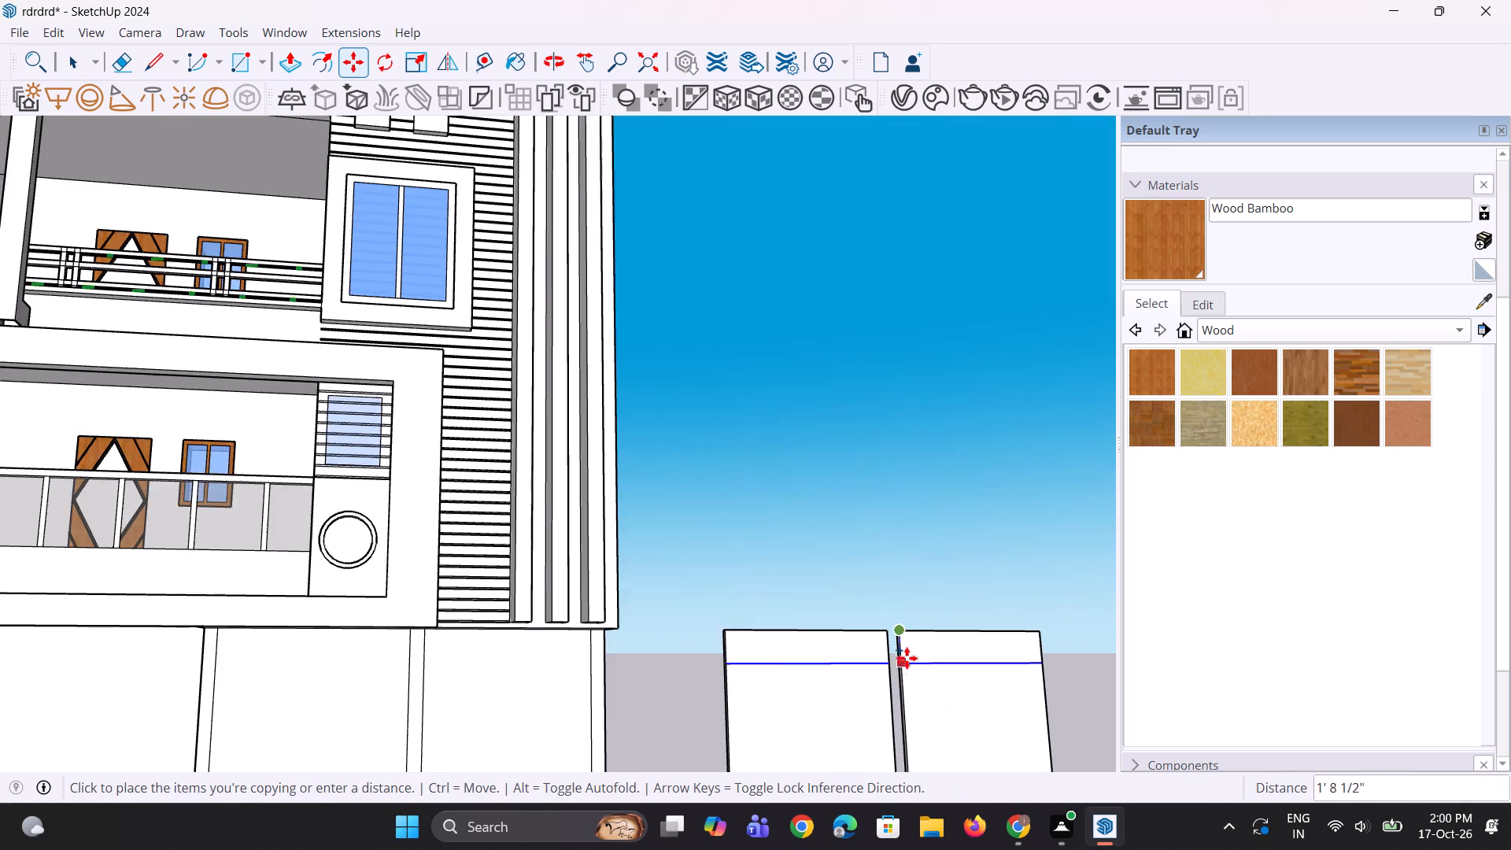
scroll(906, 656, down, 6)
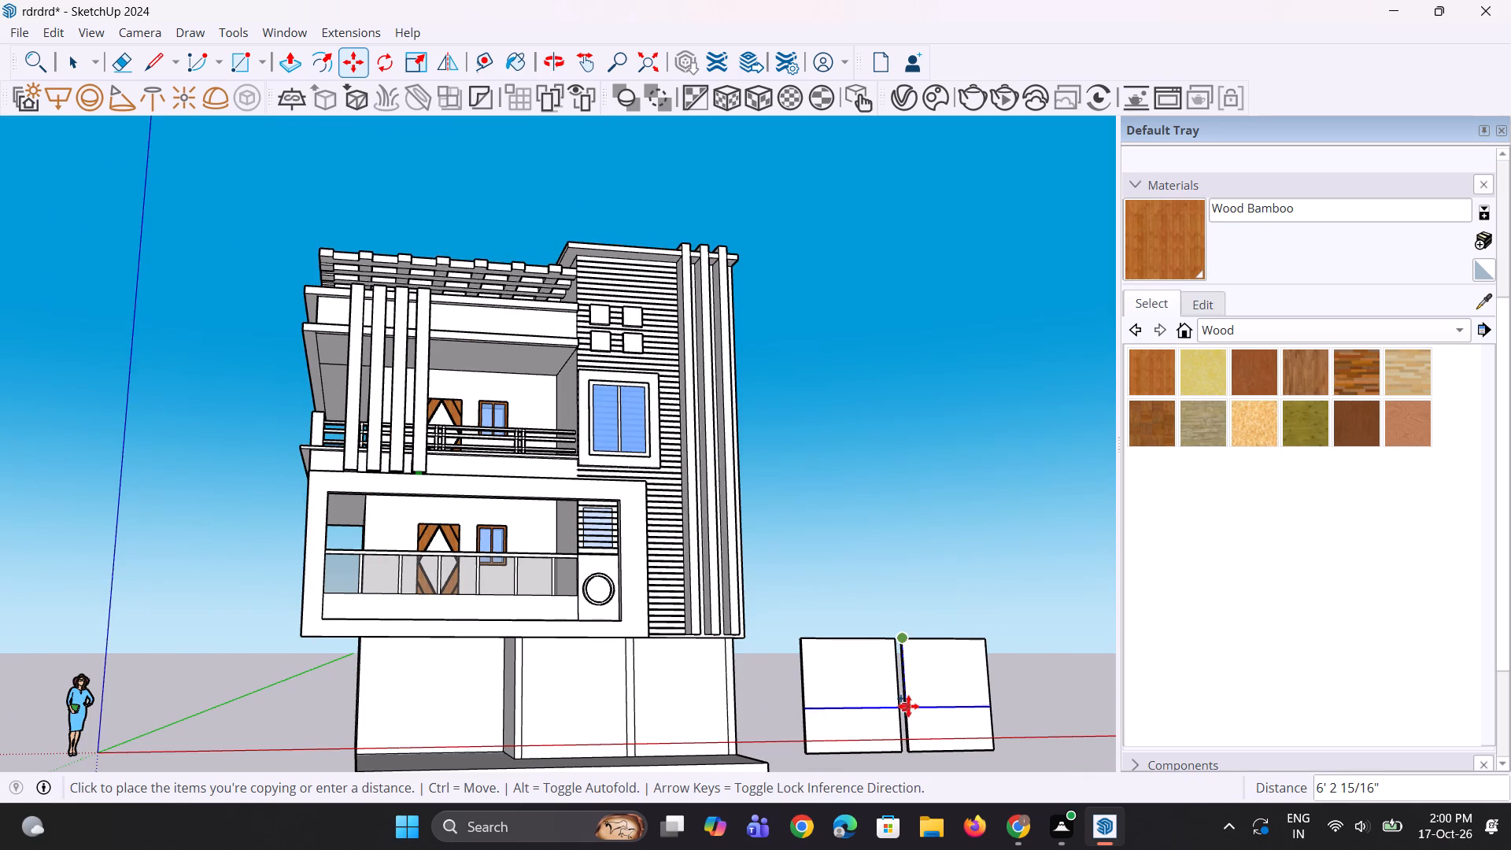
click(908, 704)
middle_drag(859, 689, 845, 804)
key(space)
key(space)
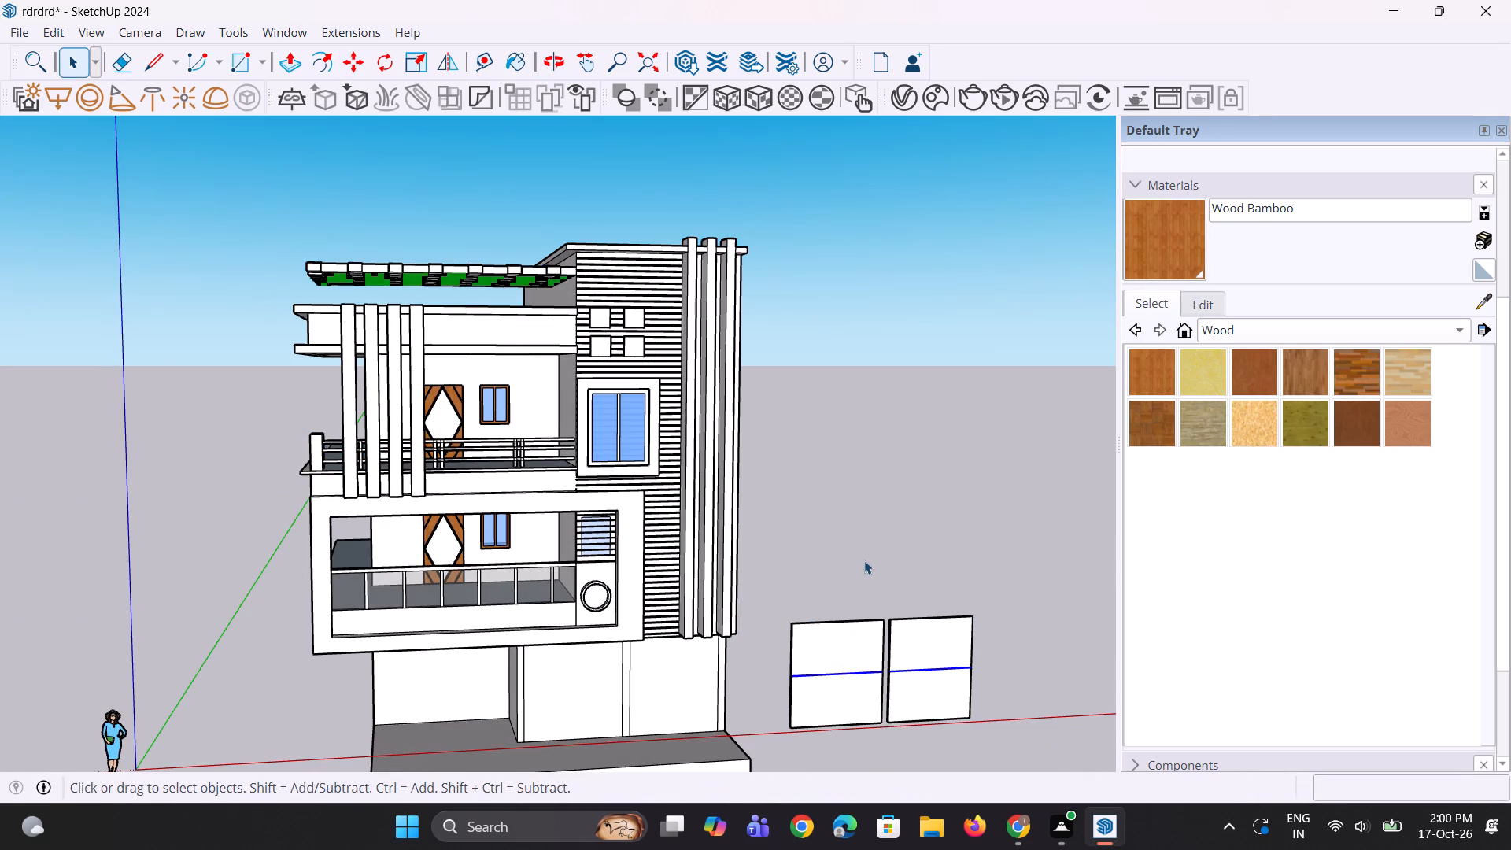
Copy the middle line of the panel nearer the house 2" upward to form a narrow strip.
click(864, 552)
scroll(809, 671, up, 6)
click(806, 678)
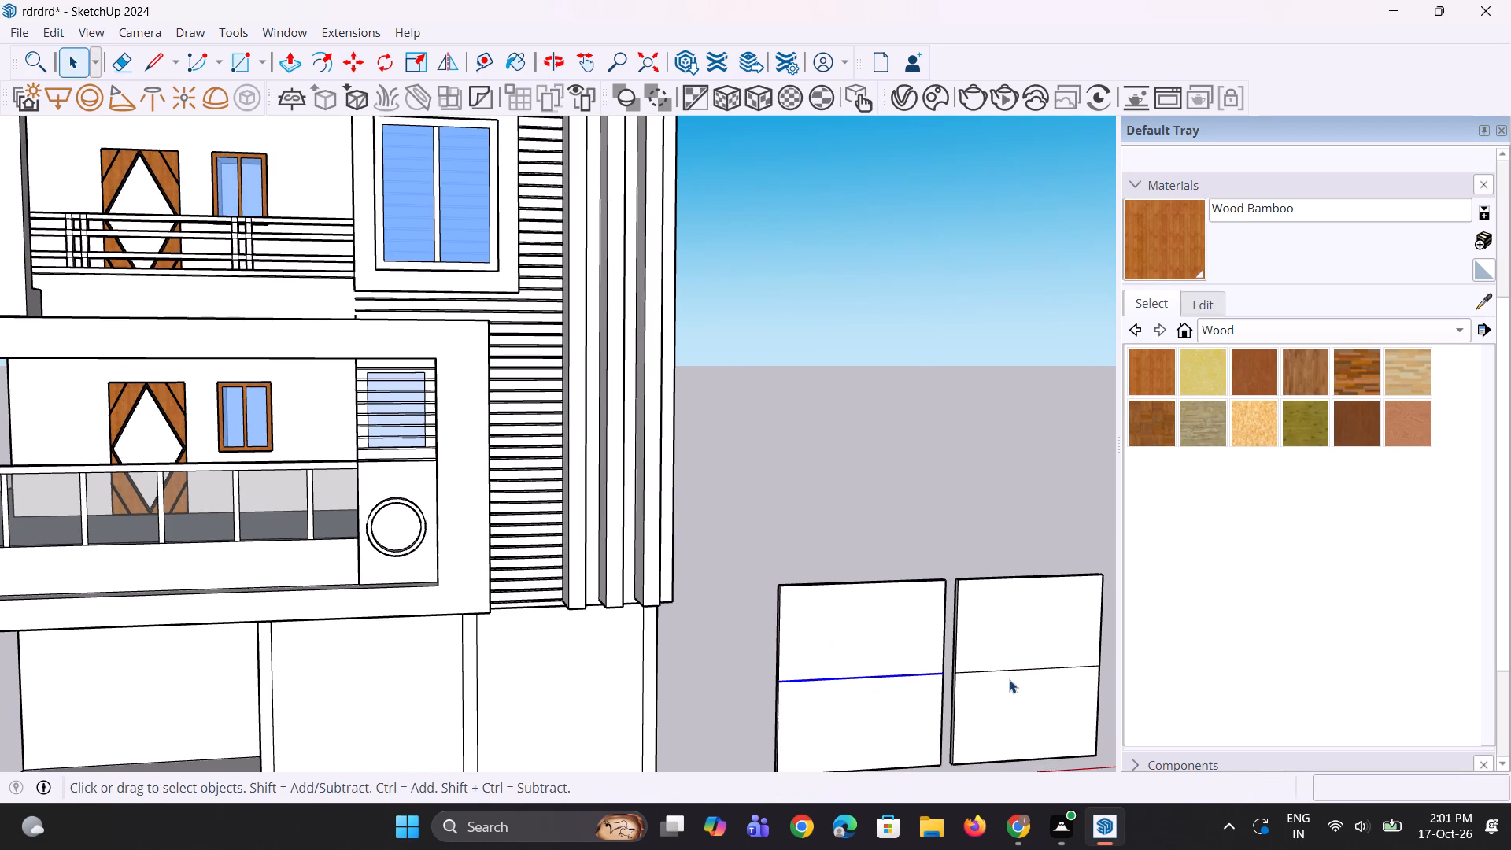
ctrl+click(990, 672)
scroll(903, 681, up, 1)
click(842, 511)
scroll(829, 637, up, 2)
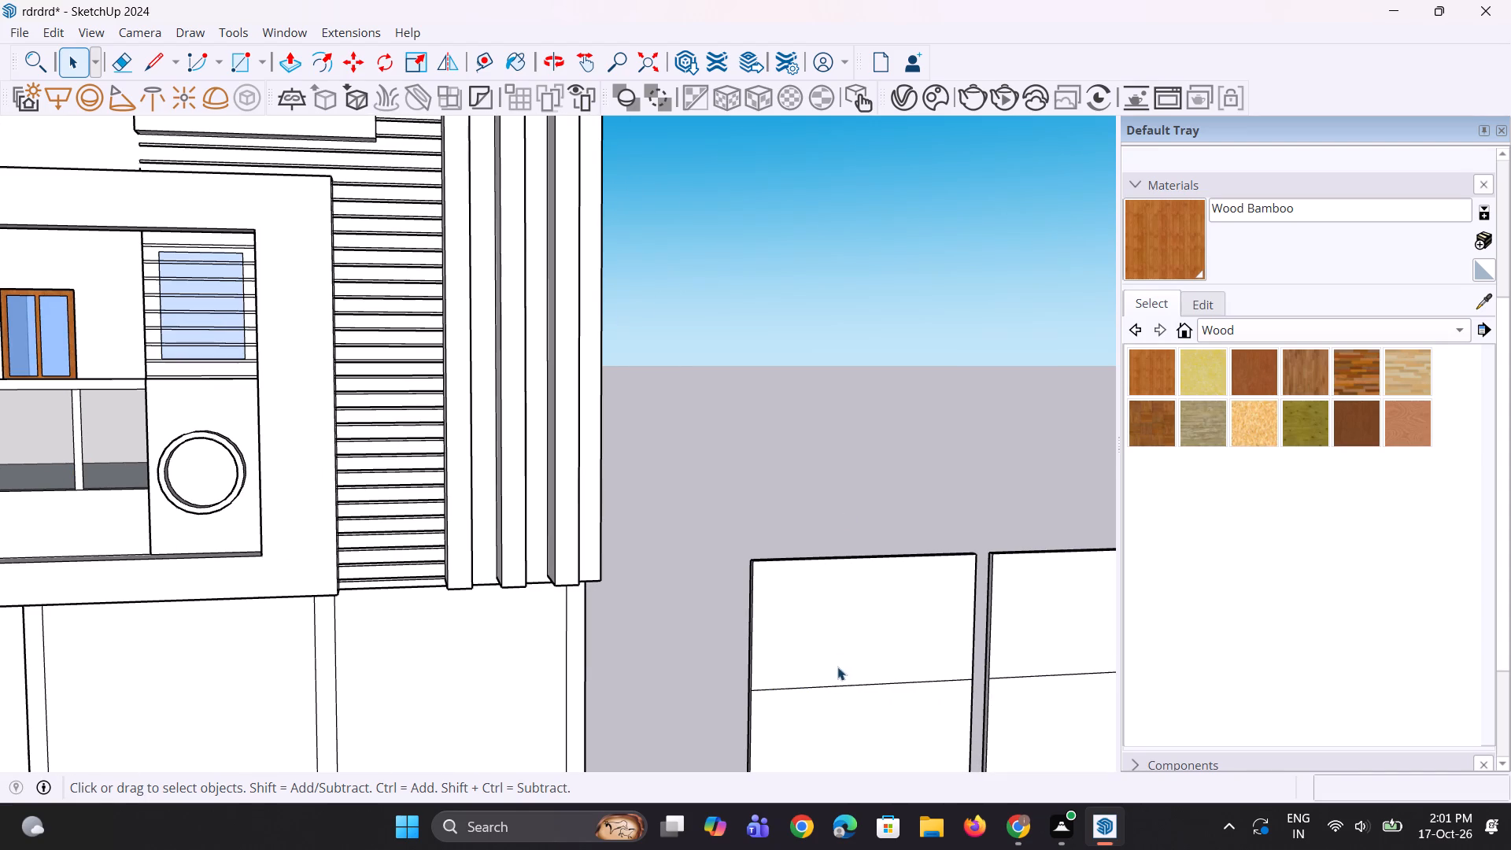
click(841, 683)
click(950, 681)
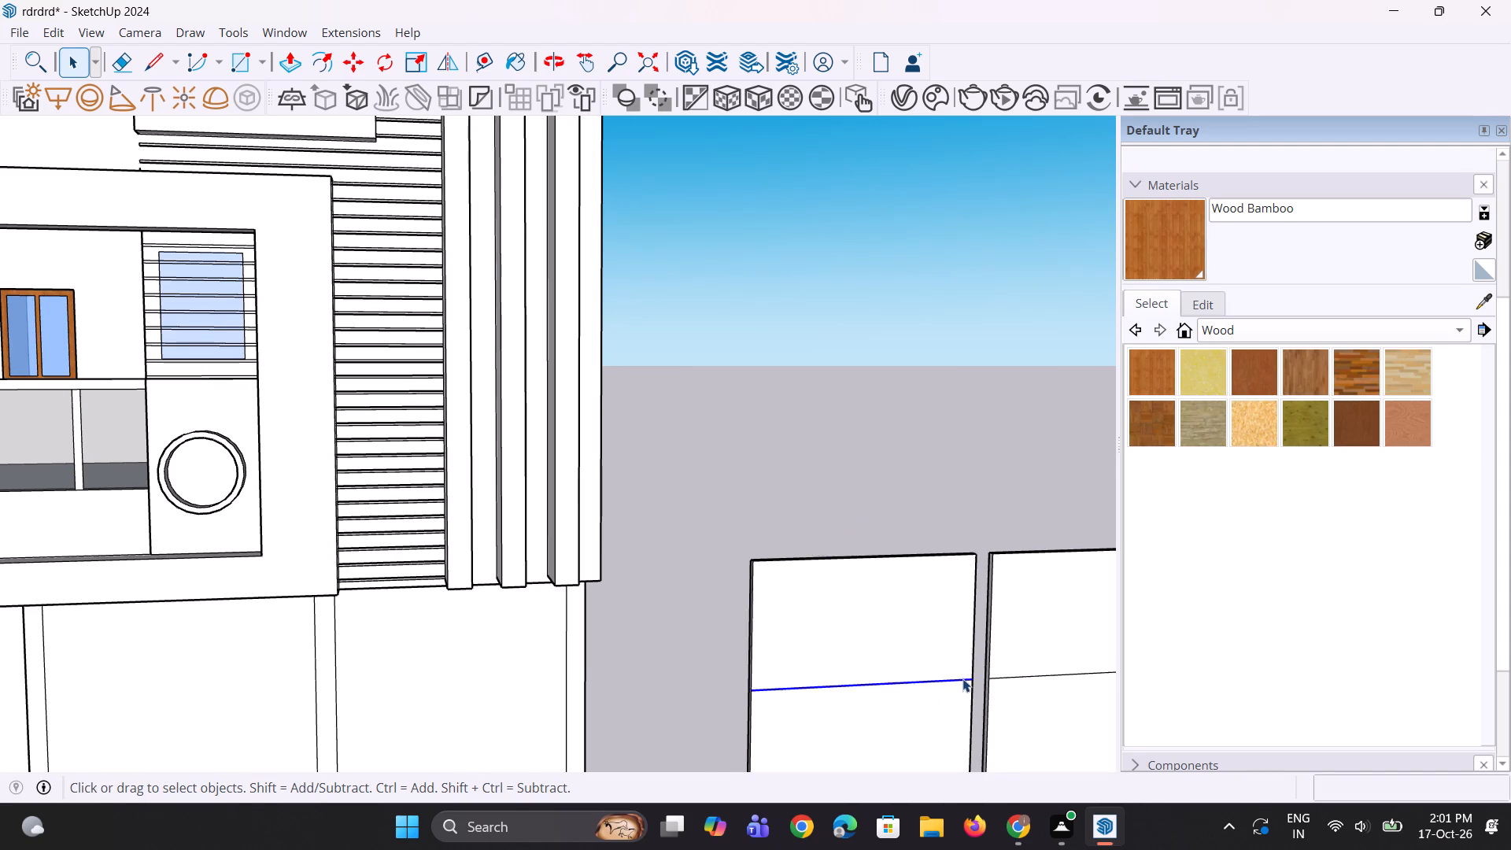
scroll(962, 678, up, 2)
middle_drag(962, 679, 948, 609)
scroll(782, 571, down, 6)
scroll(879, 652, up, 1)
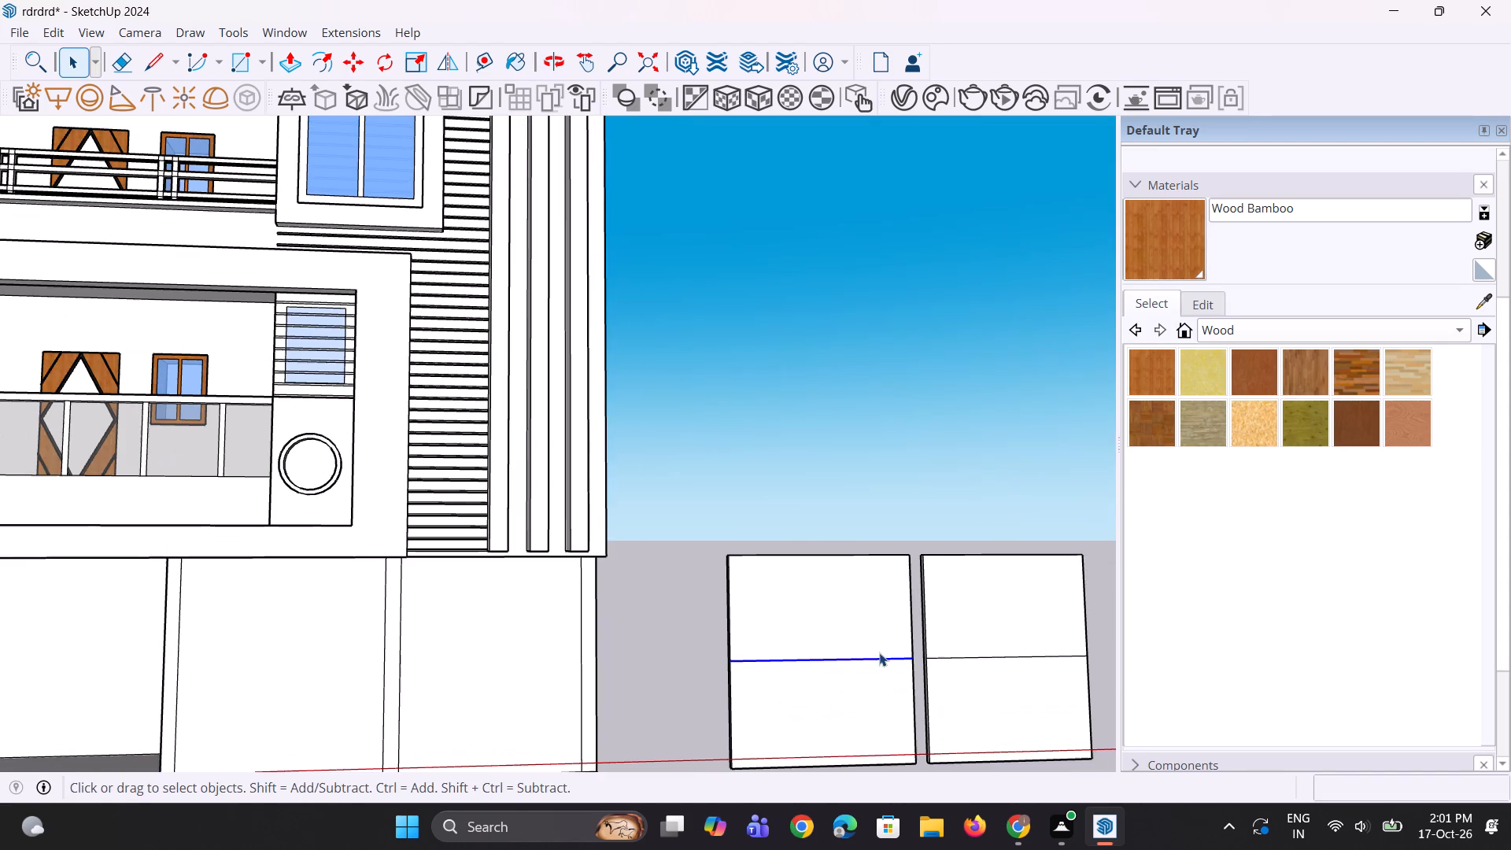
key(m)
scroll(905, 678, up, 6)
click(914, 656)
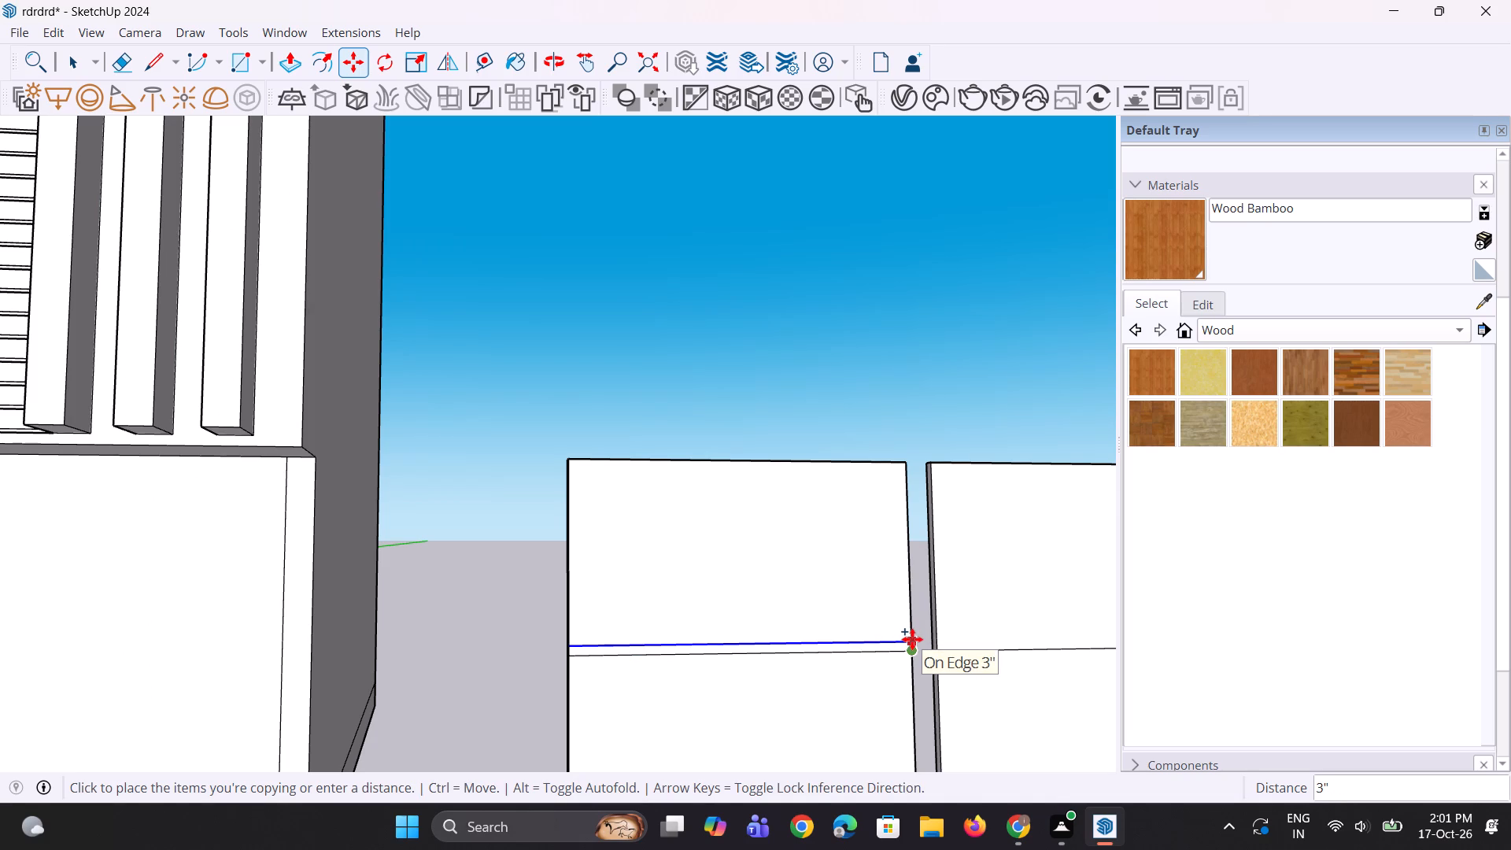
text(2")
key(Return)
scroll(836, 673, up, 1)
middle_drag(816, 657, 807, 642)
key(space)
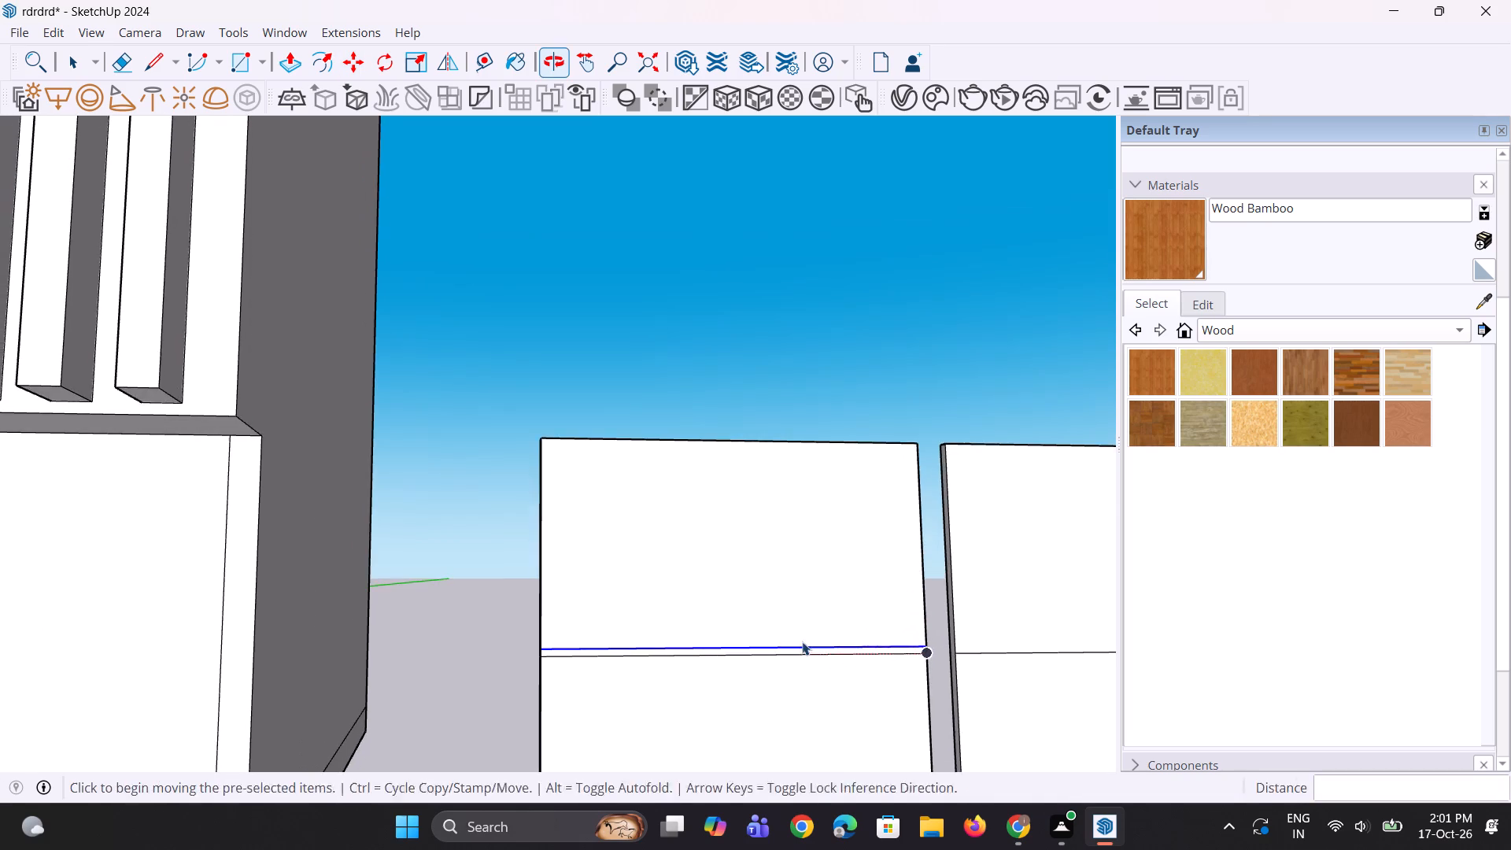
key(space)
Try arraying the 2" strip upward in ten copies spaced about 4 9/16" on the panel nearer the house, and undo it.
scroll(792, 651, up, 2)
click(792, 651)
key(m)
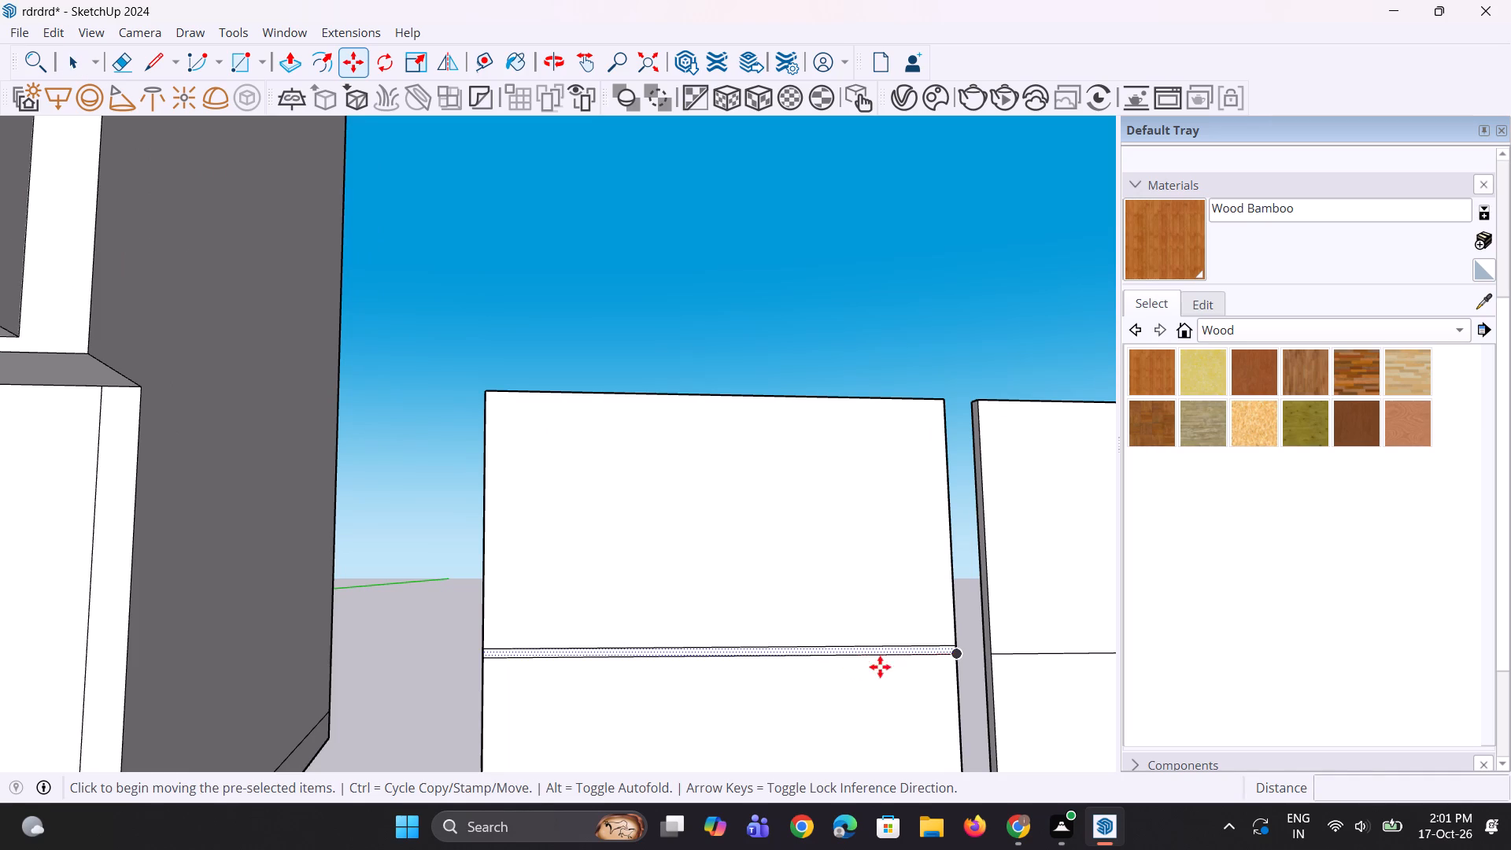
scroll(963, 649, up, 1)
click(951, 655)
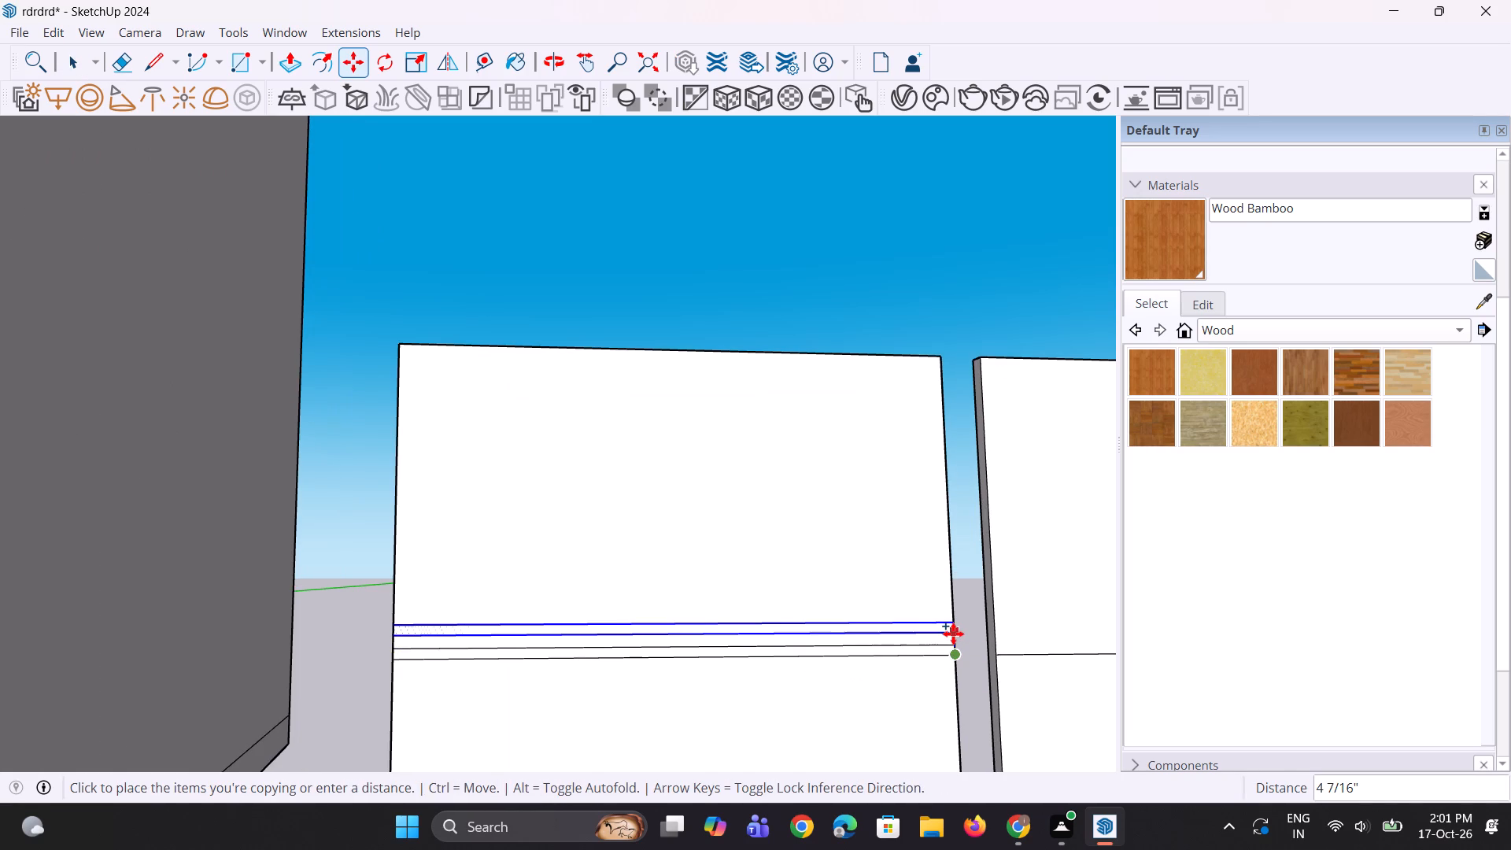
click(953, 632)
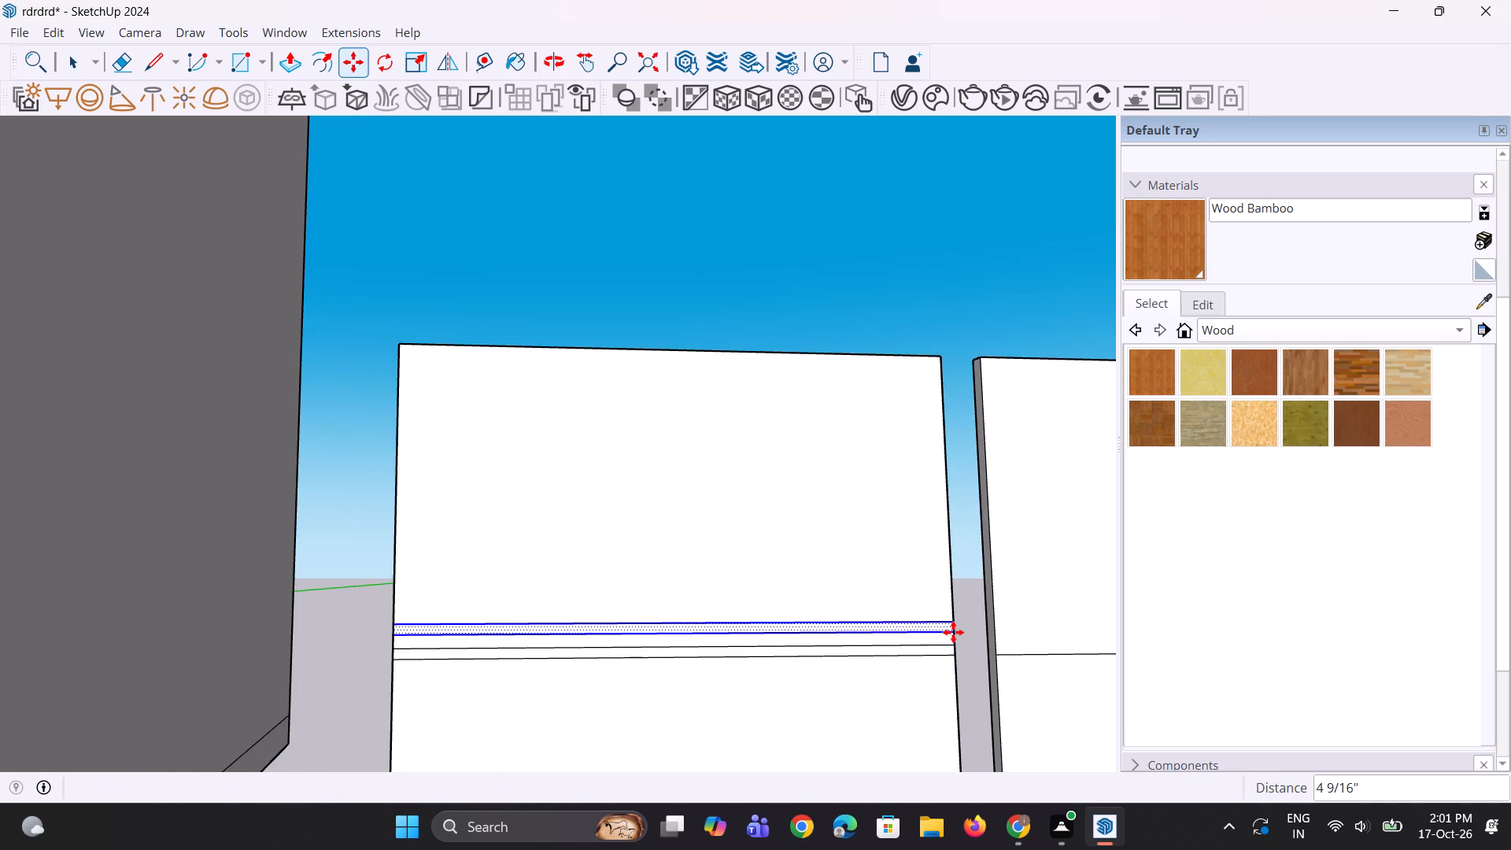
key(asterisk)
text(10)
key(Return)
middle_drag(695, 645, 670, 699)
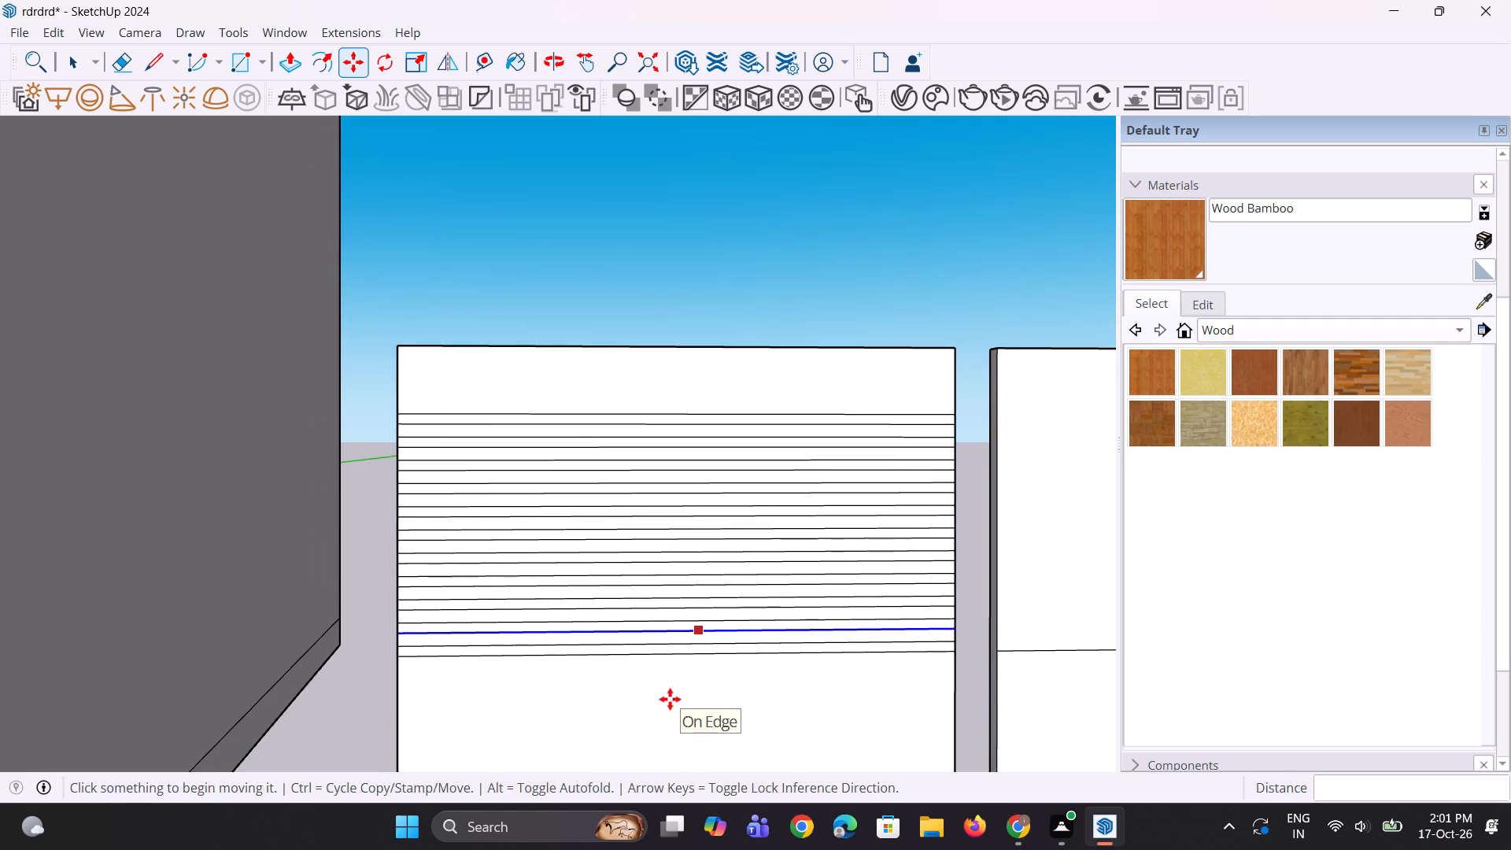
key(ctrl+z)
Array the 2" strip upward in 15 copies spaced about 5 1/4" on the panel nearer the house.
scroll(655, 690, up, 1)
key(space)
scroll(648, 665, up, 2)
key(space)
click(649, 640)
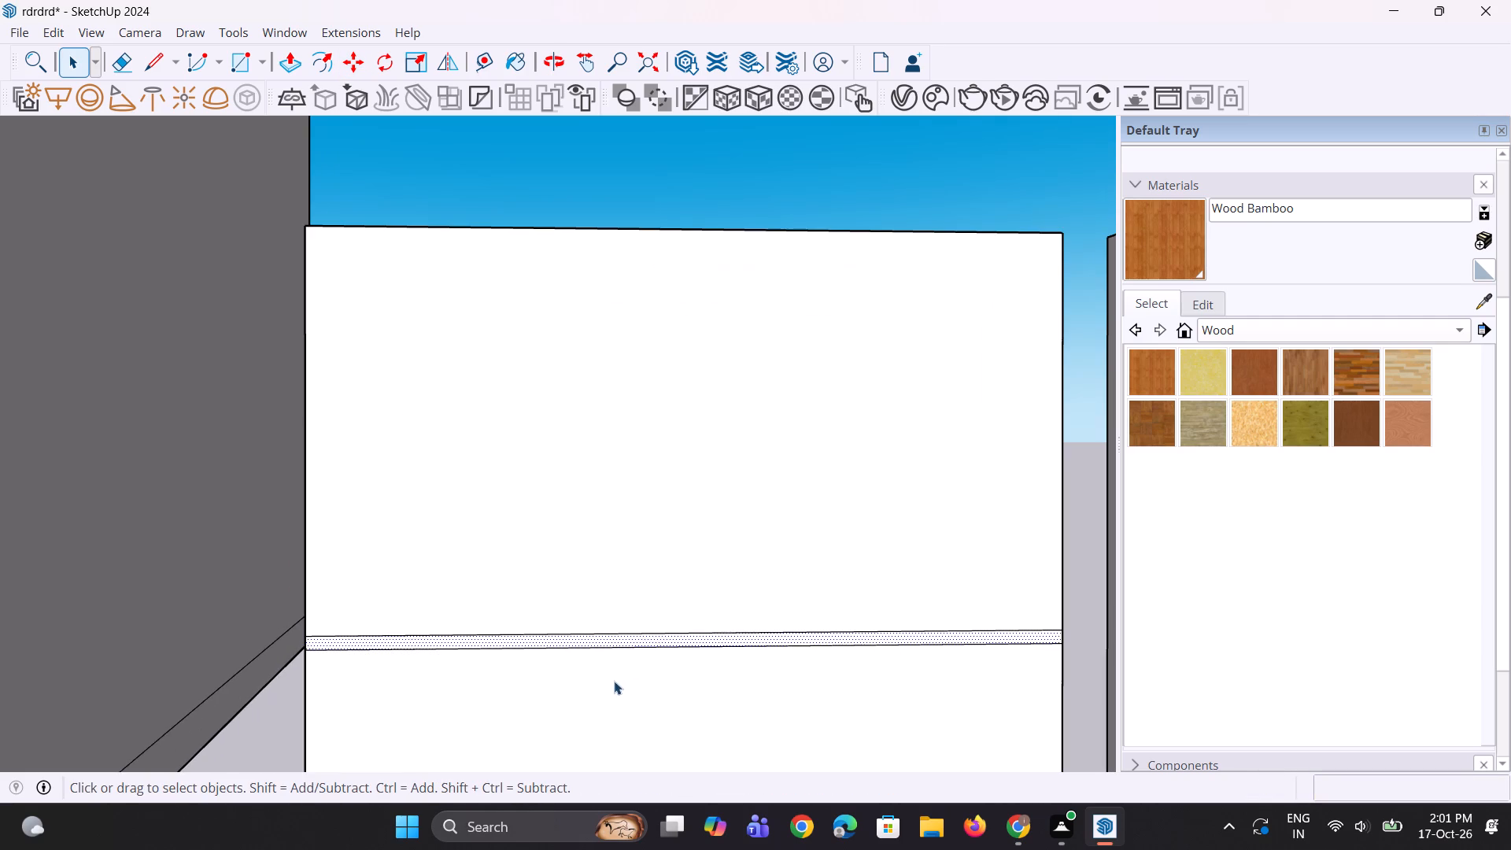
scroll(613, 681, down, 3)
key(m)
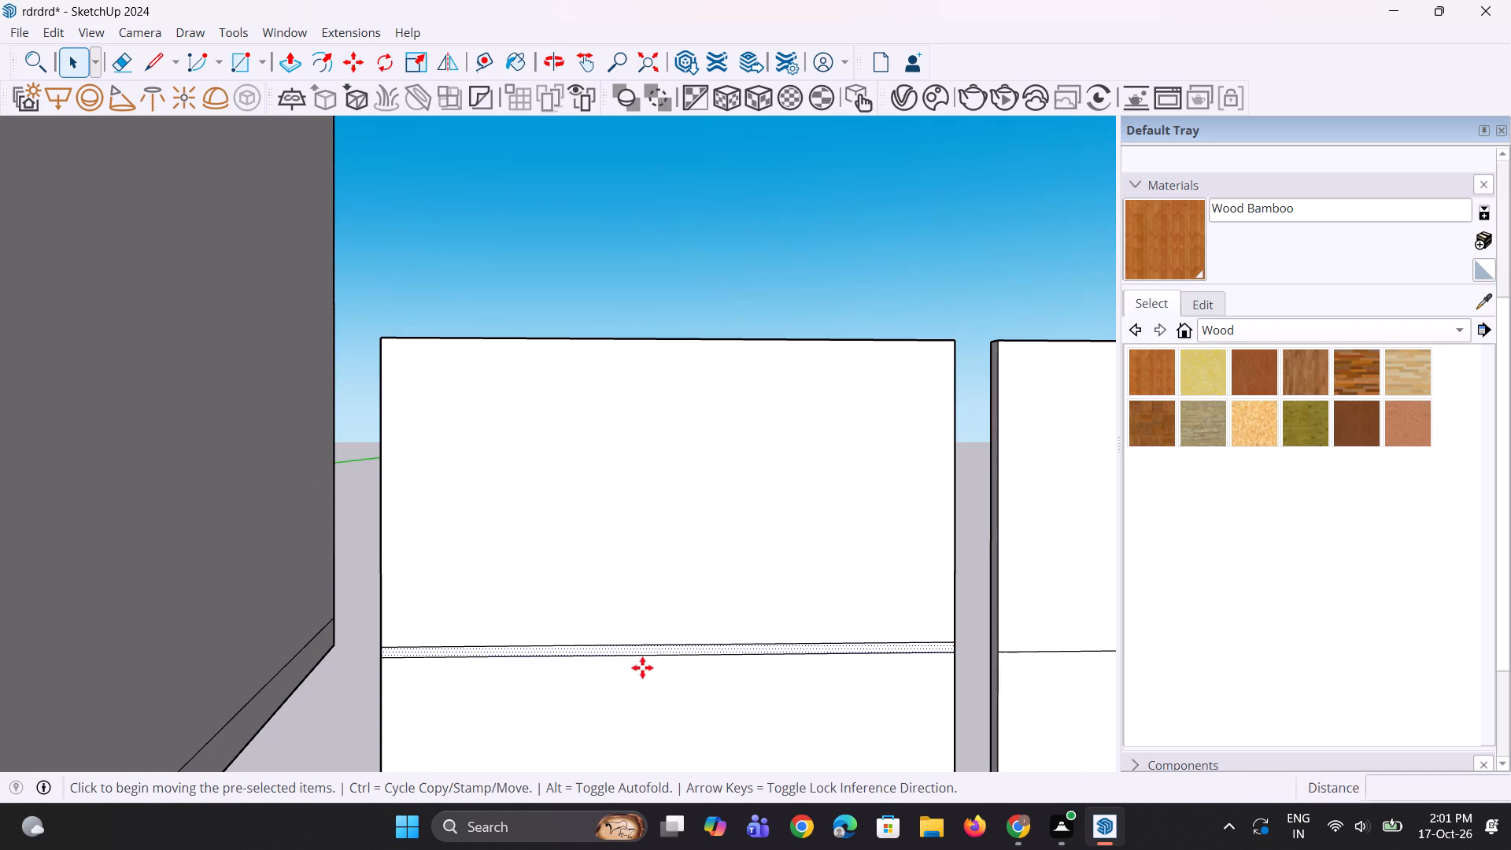
click(955, 656)
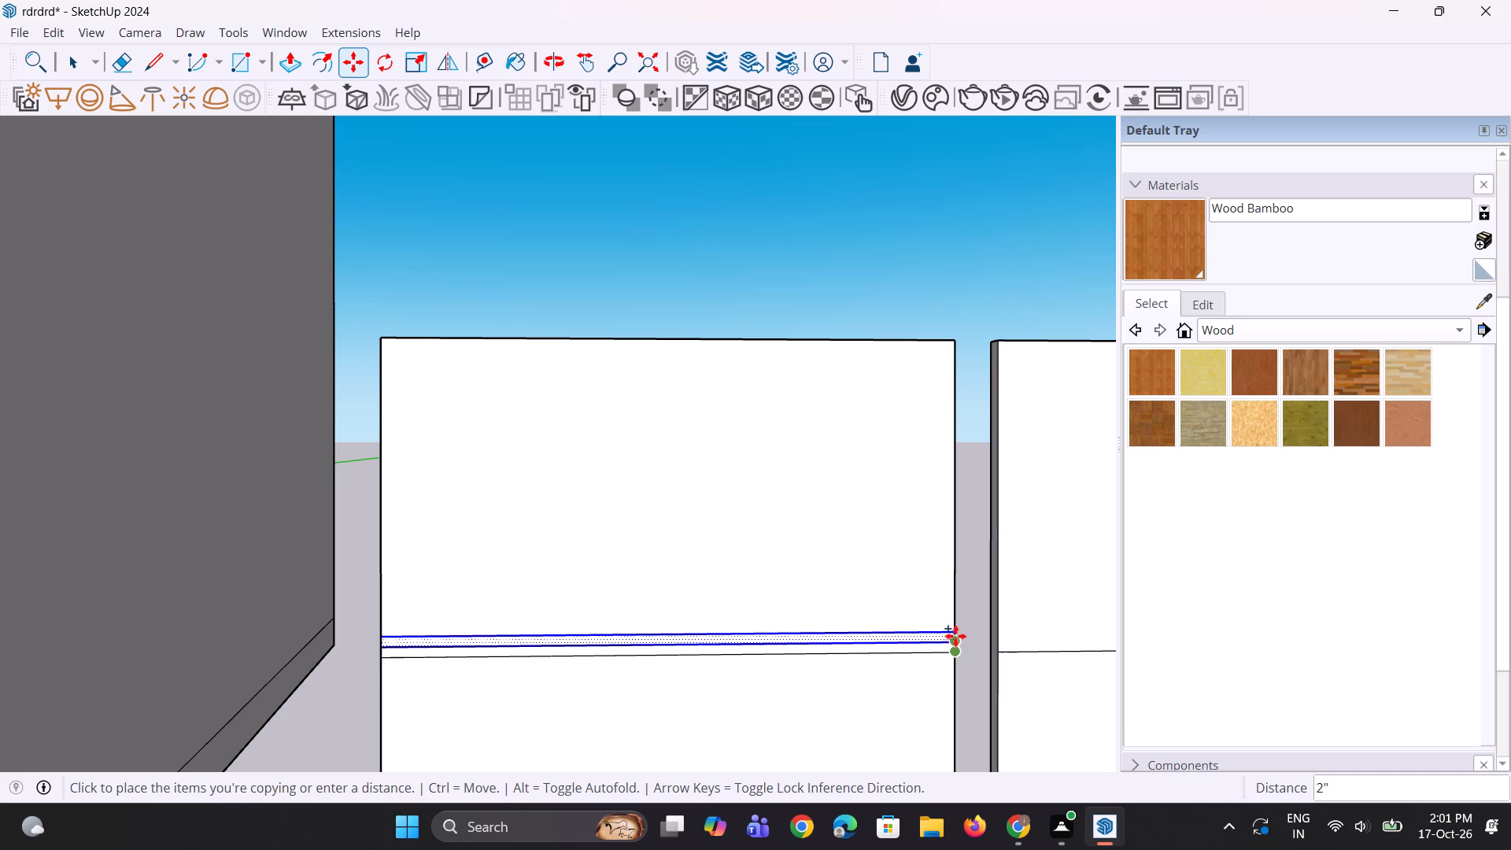
click(954, 626)
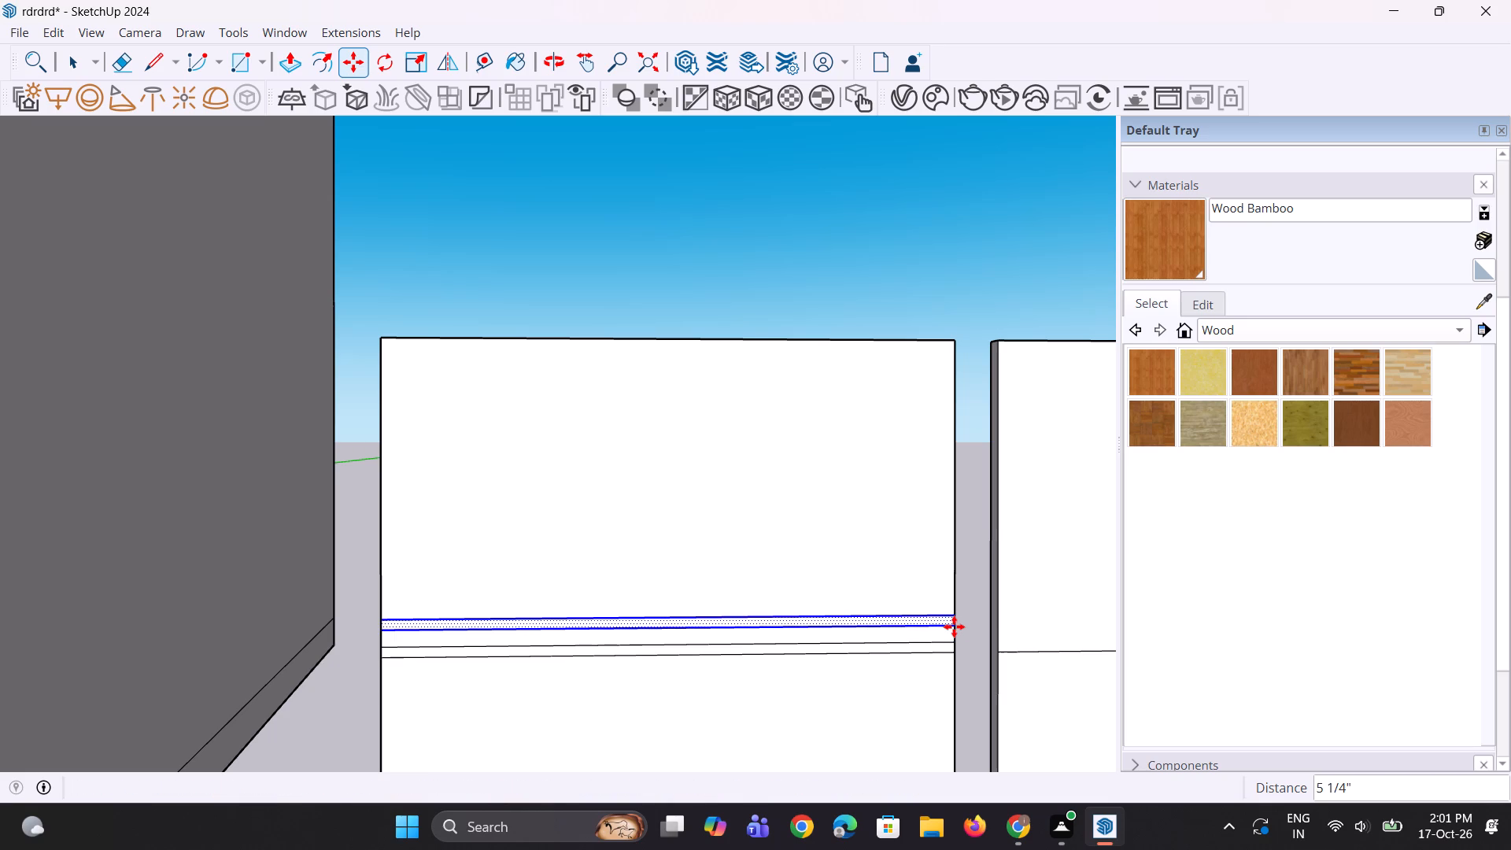
key(asterisk)
key(1)
key(5)
key(Return)
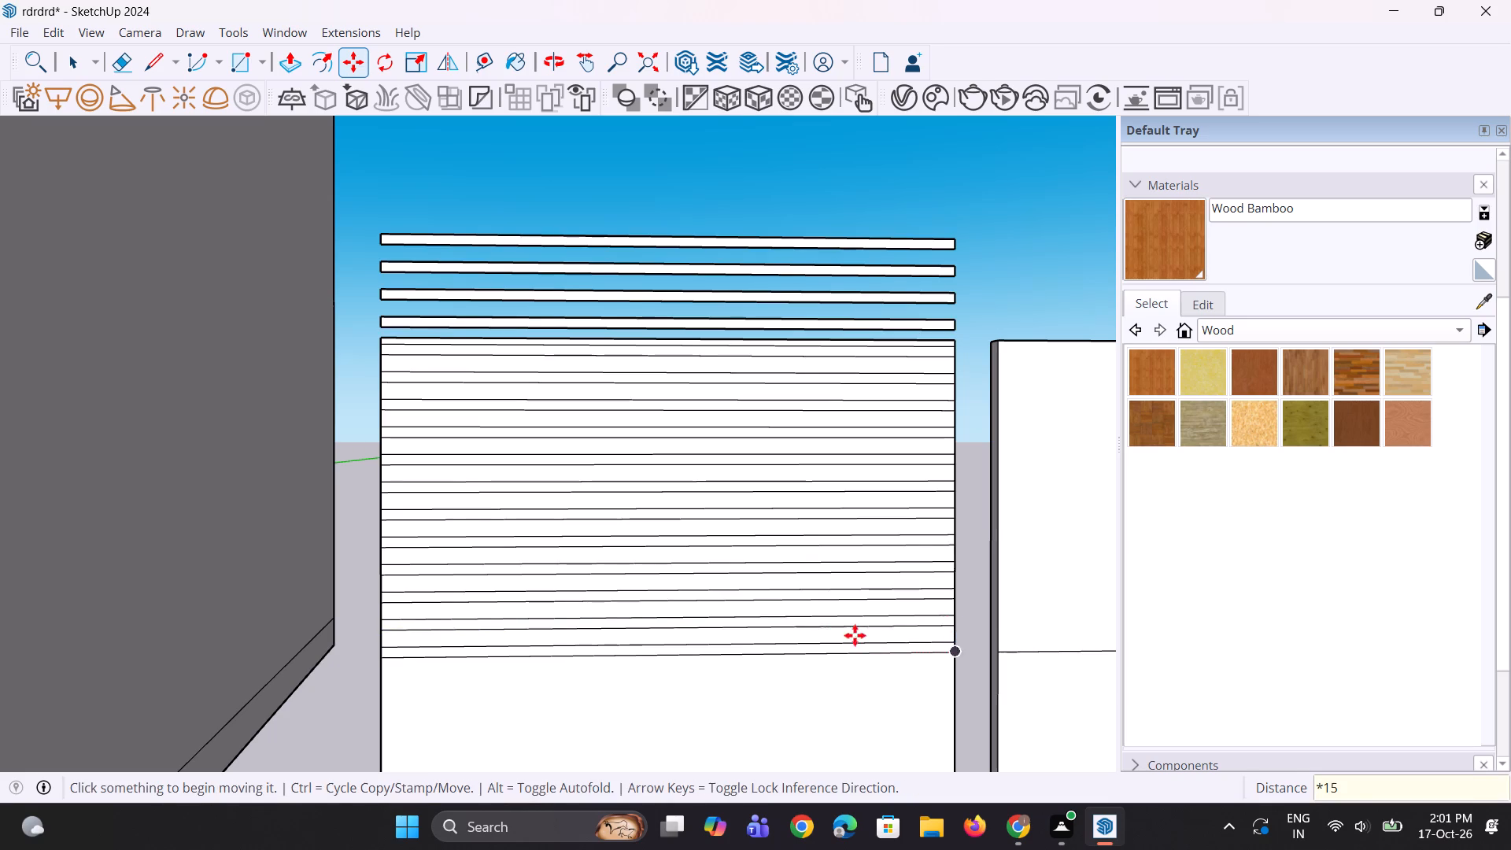
Delete the faces of the four surplus strips above the top of the panel nearer the house.
middle_drag(836, 626, 825, 602)
key(space)
key(space)
click(696, 246)
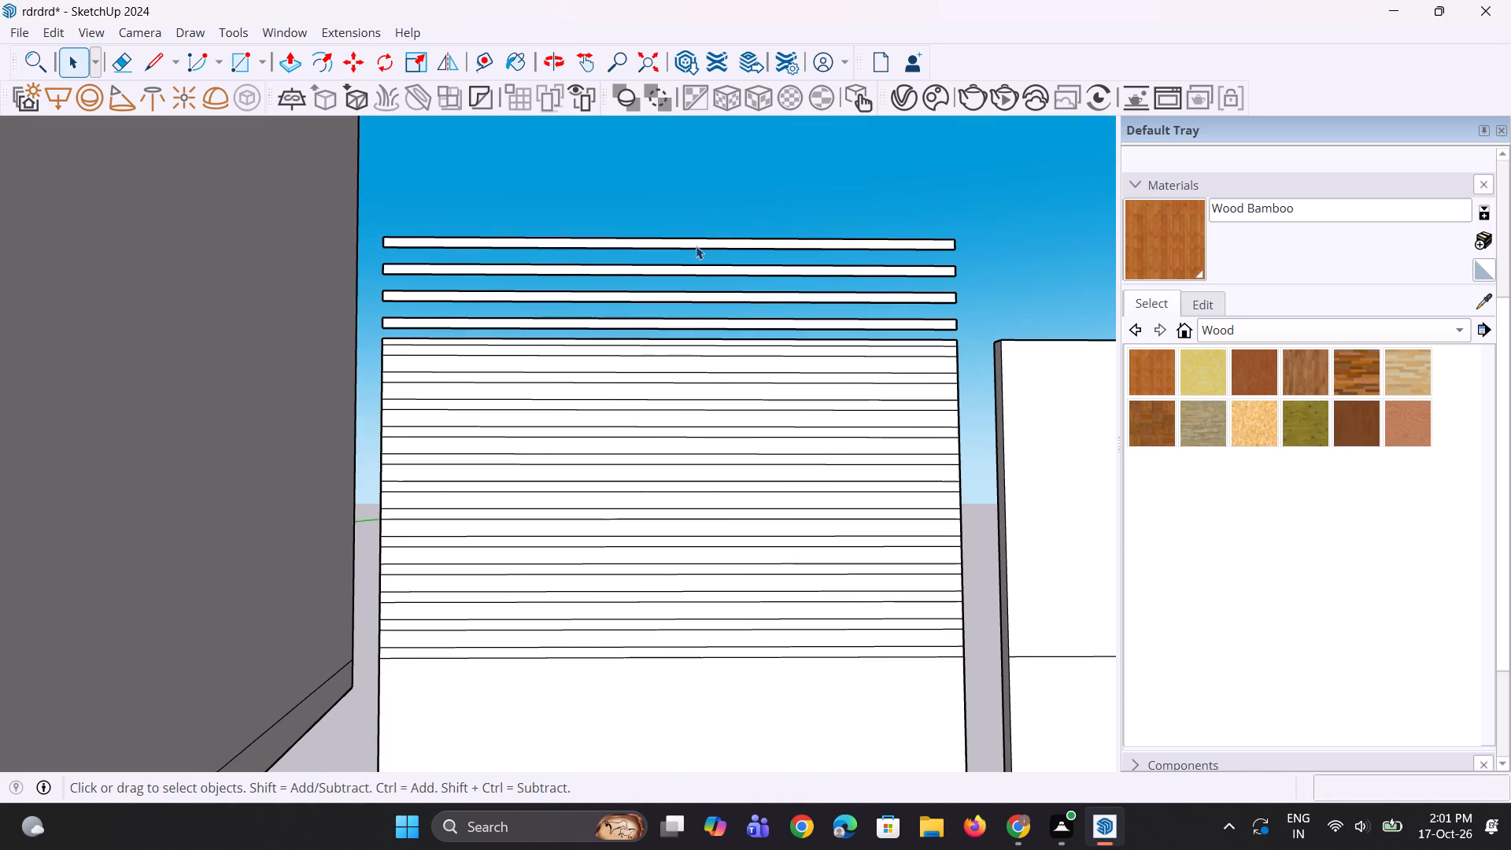
scroll(693, 254, up, 4)
key(Delete)
click(704, 290)
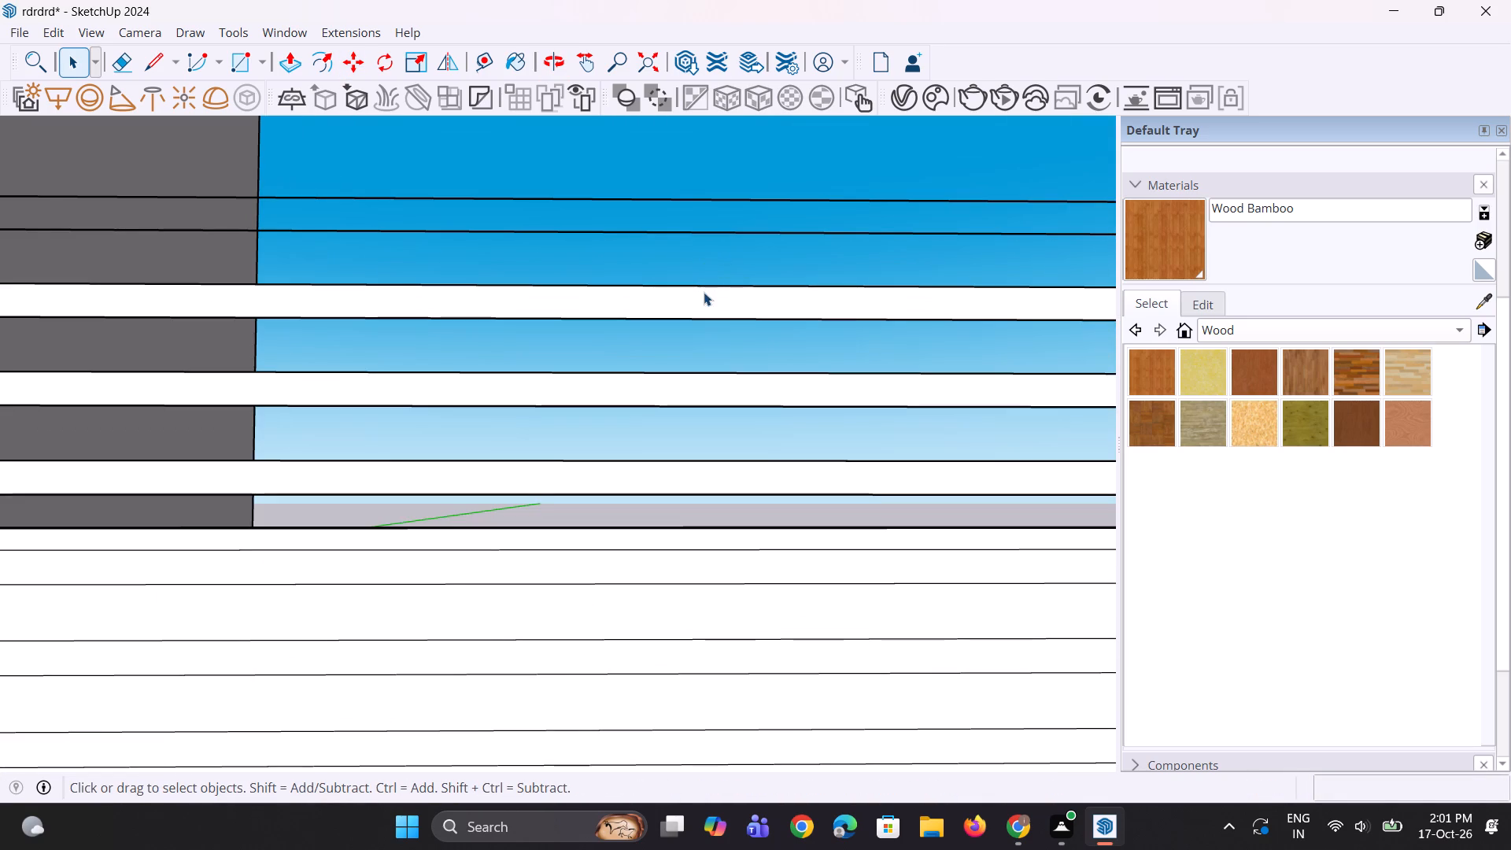
key(Delete)
click(715, 382)
key(Delete)
click(722, 475)
key(Delete)
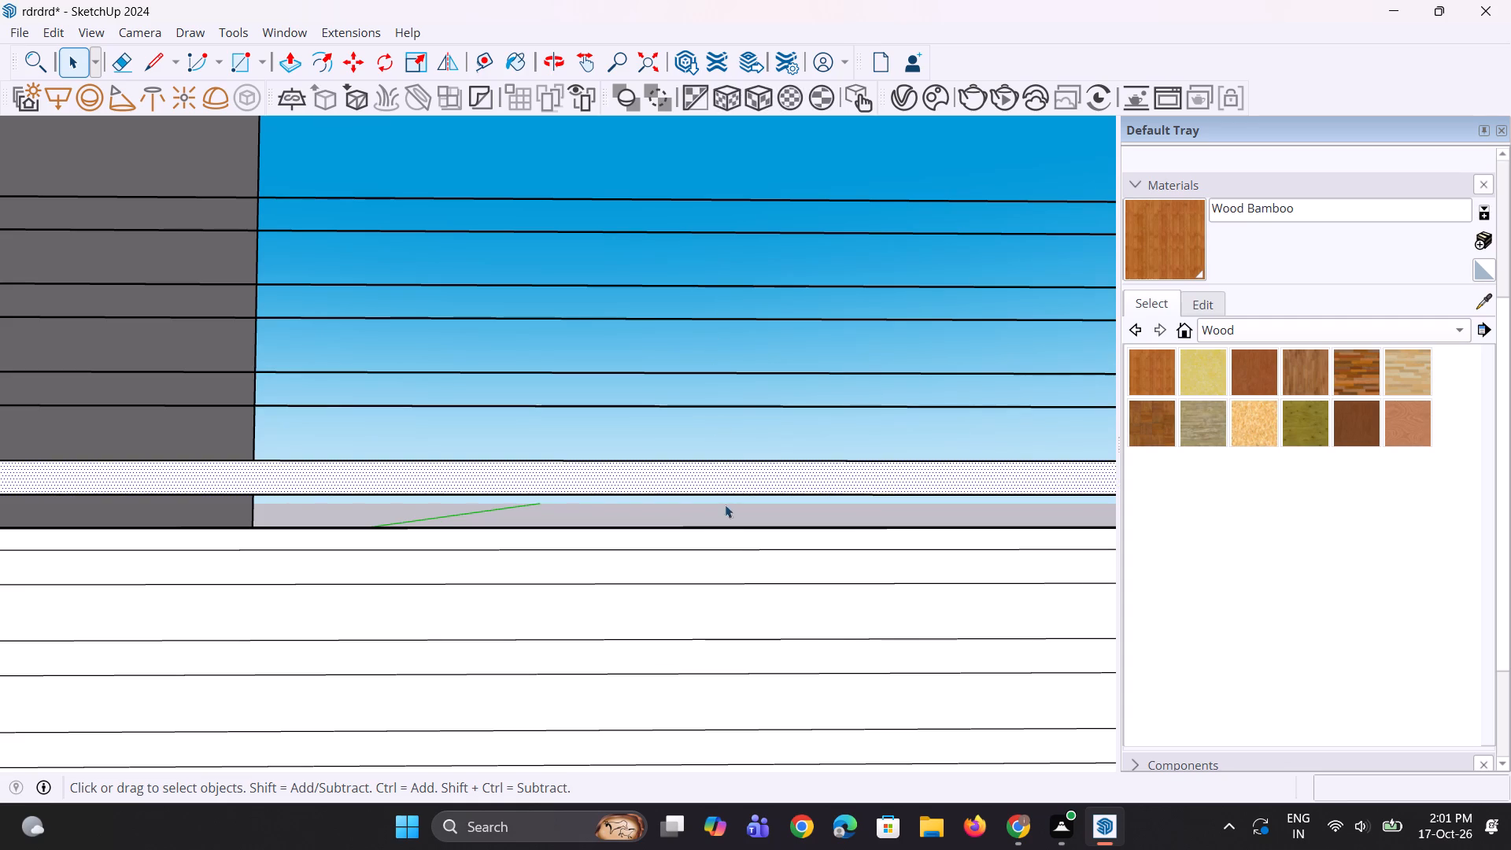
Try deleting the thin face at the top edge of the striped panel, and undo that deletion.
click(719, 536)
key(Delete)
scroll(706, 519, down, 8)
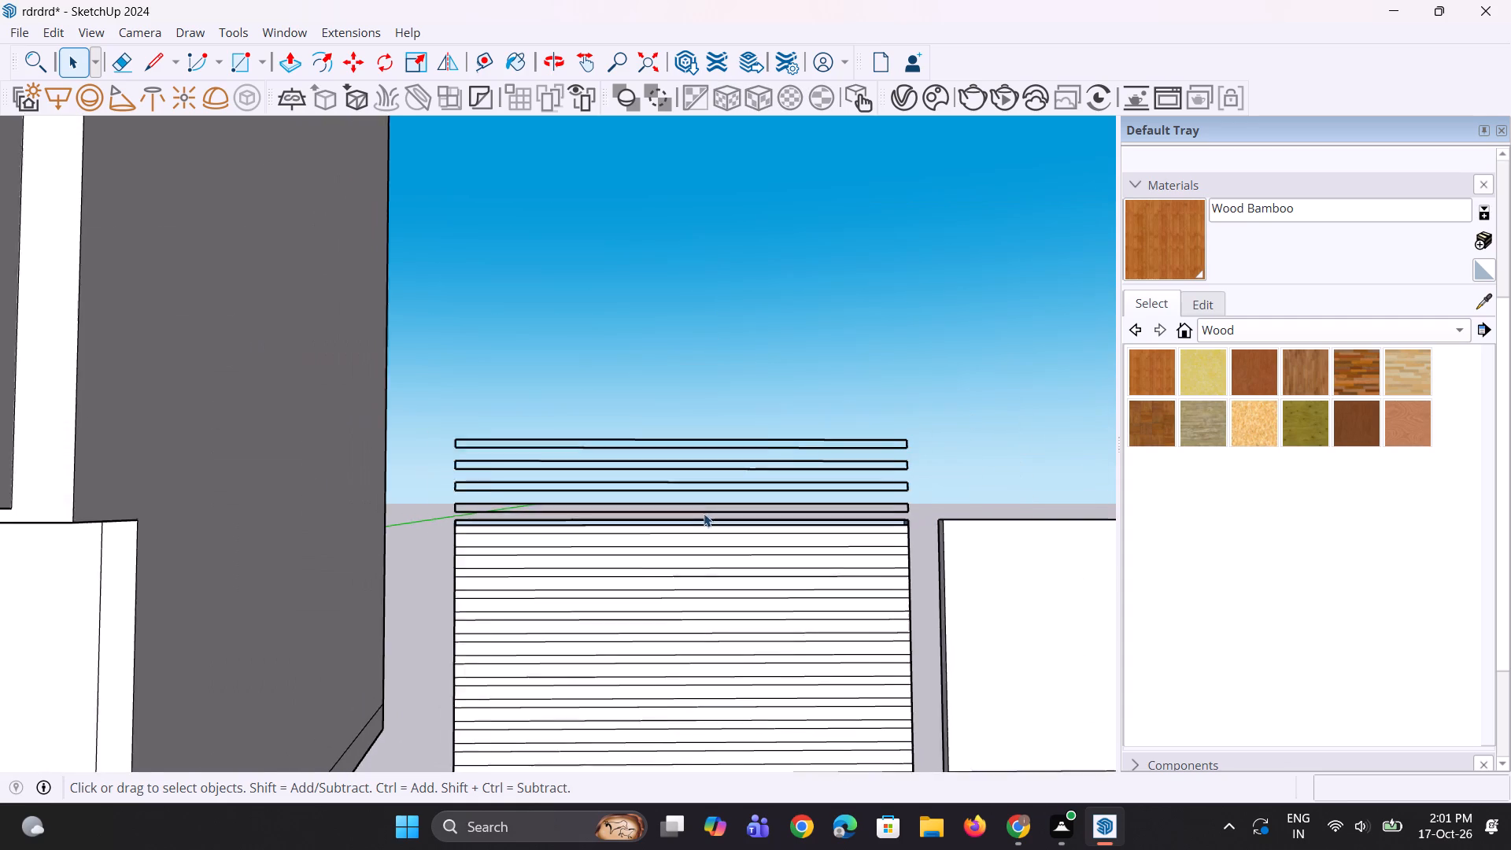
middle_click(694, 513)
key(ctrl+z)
Copy the middle line of the panel farther from the house 2" upward to form a narrow strip.
scroll(501, 508, up, 2)
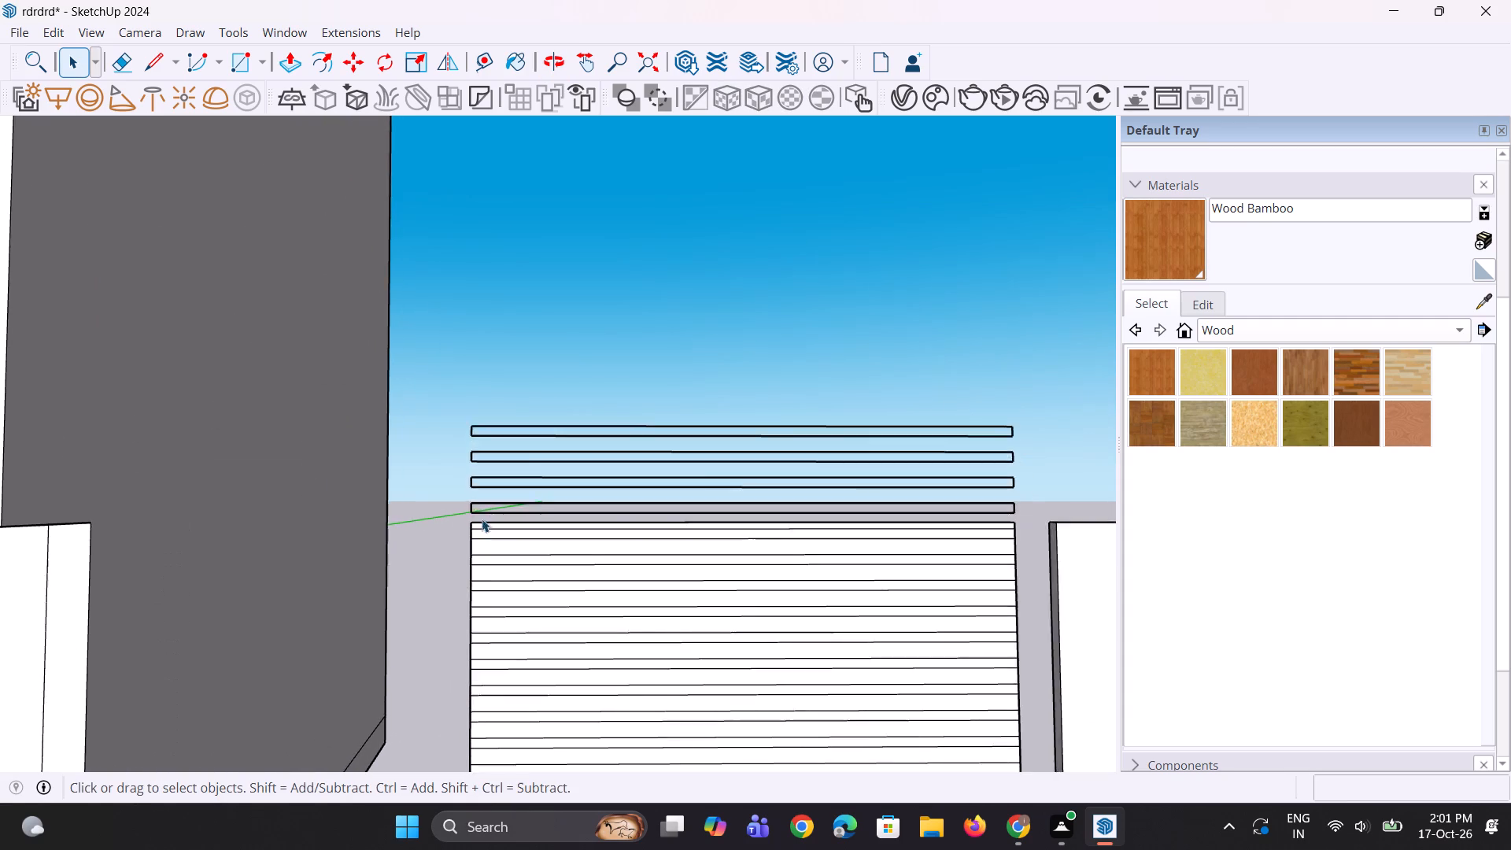
scroll(473, 539, up, 8)
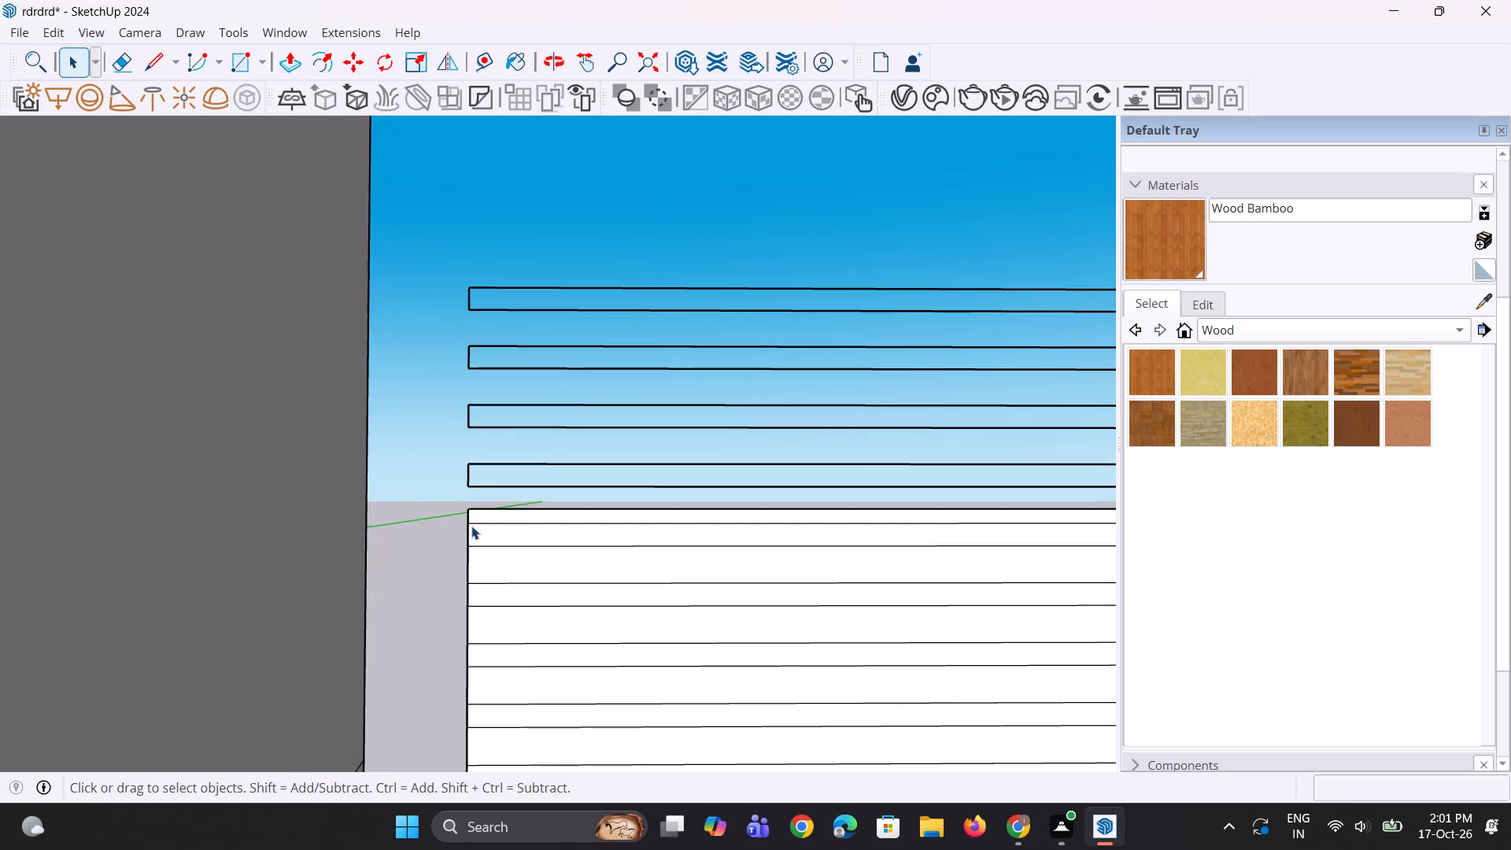
scroll(473, 527, down, 14)
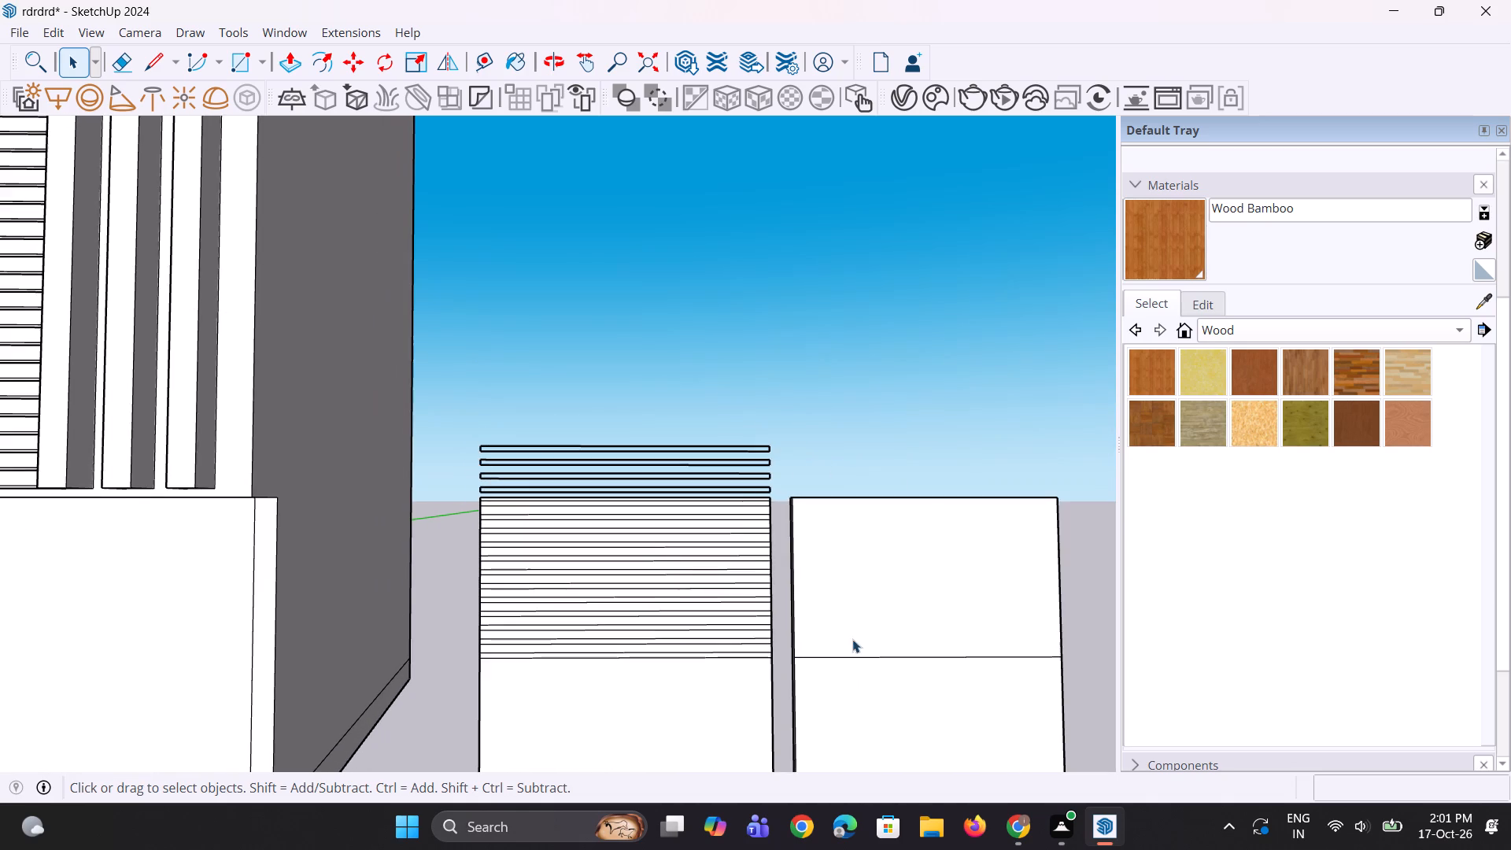
scroll(853, 639, up, 2)
click(833, 663)
scroll(763, 662, up, 2)
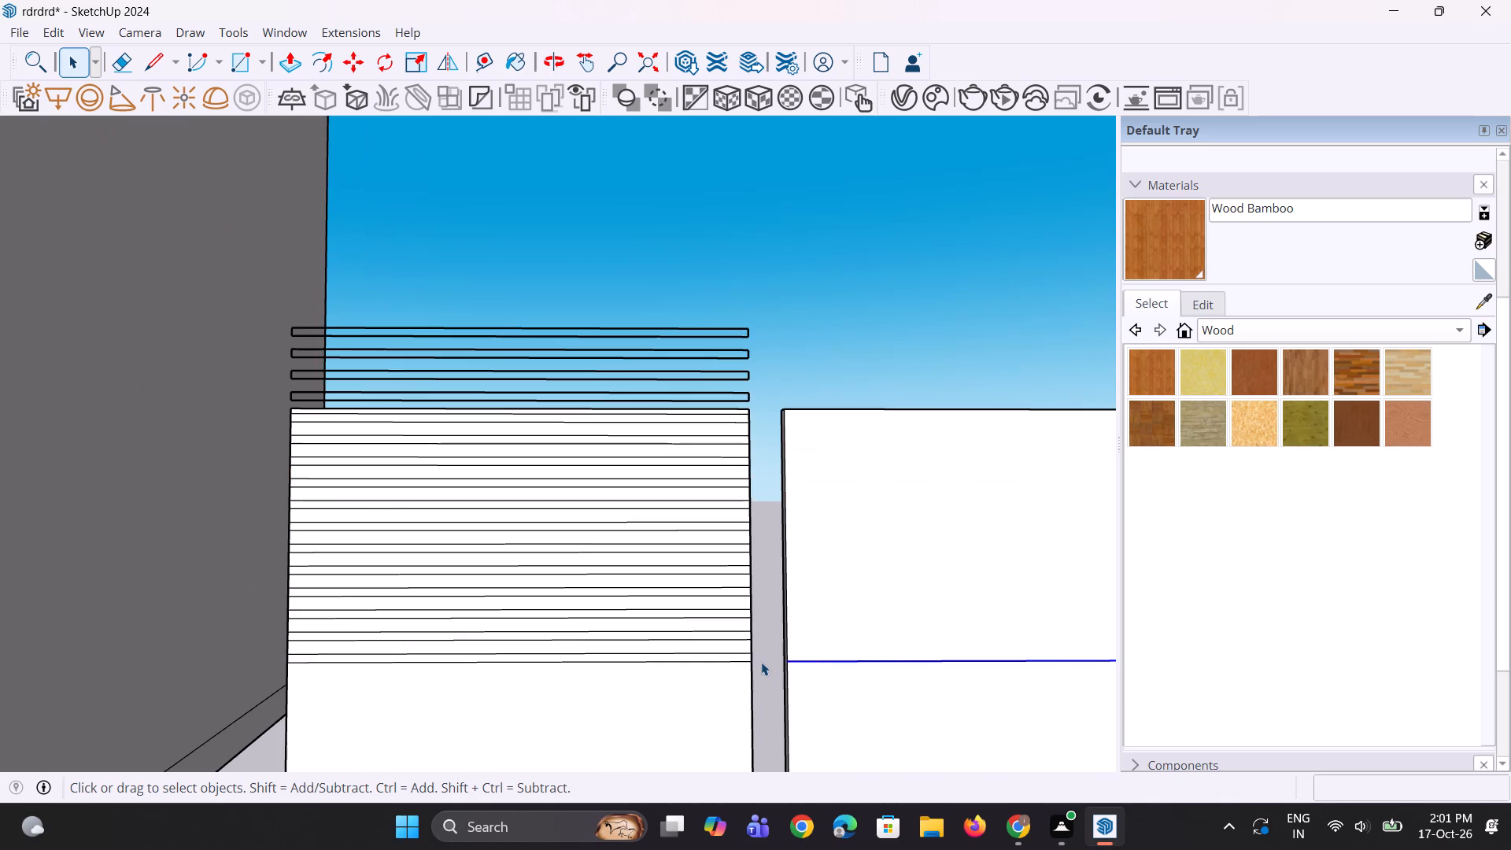
key(m)
click(792, 660)
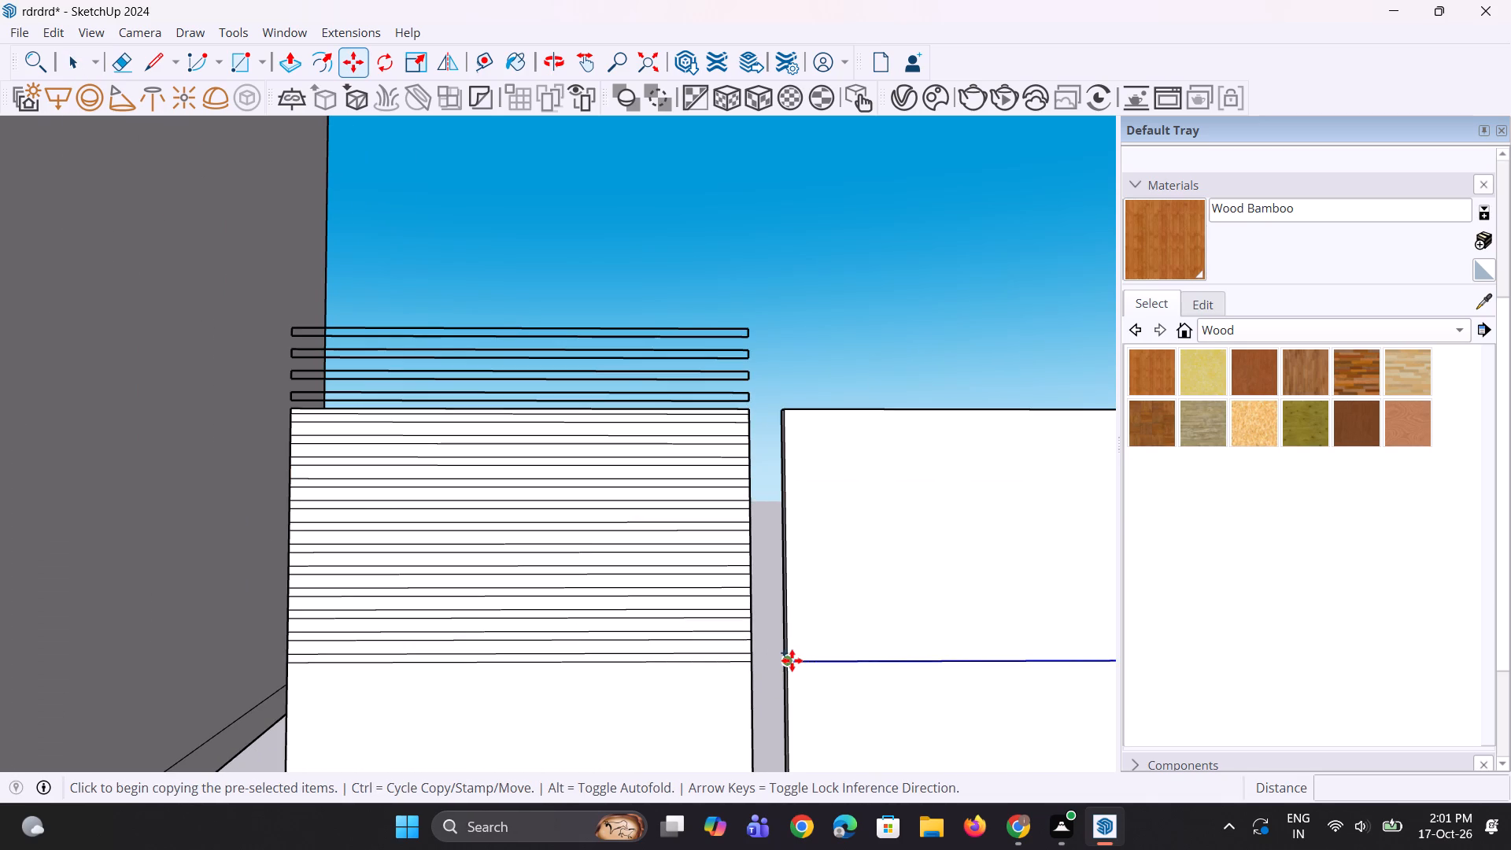
key(2)
key(shift+quotedbl)
key(Return)
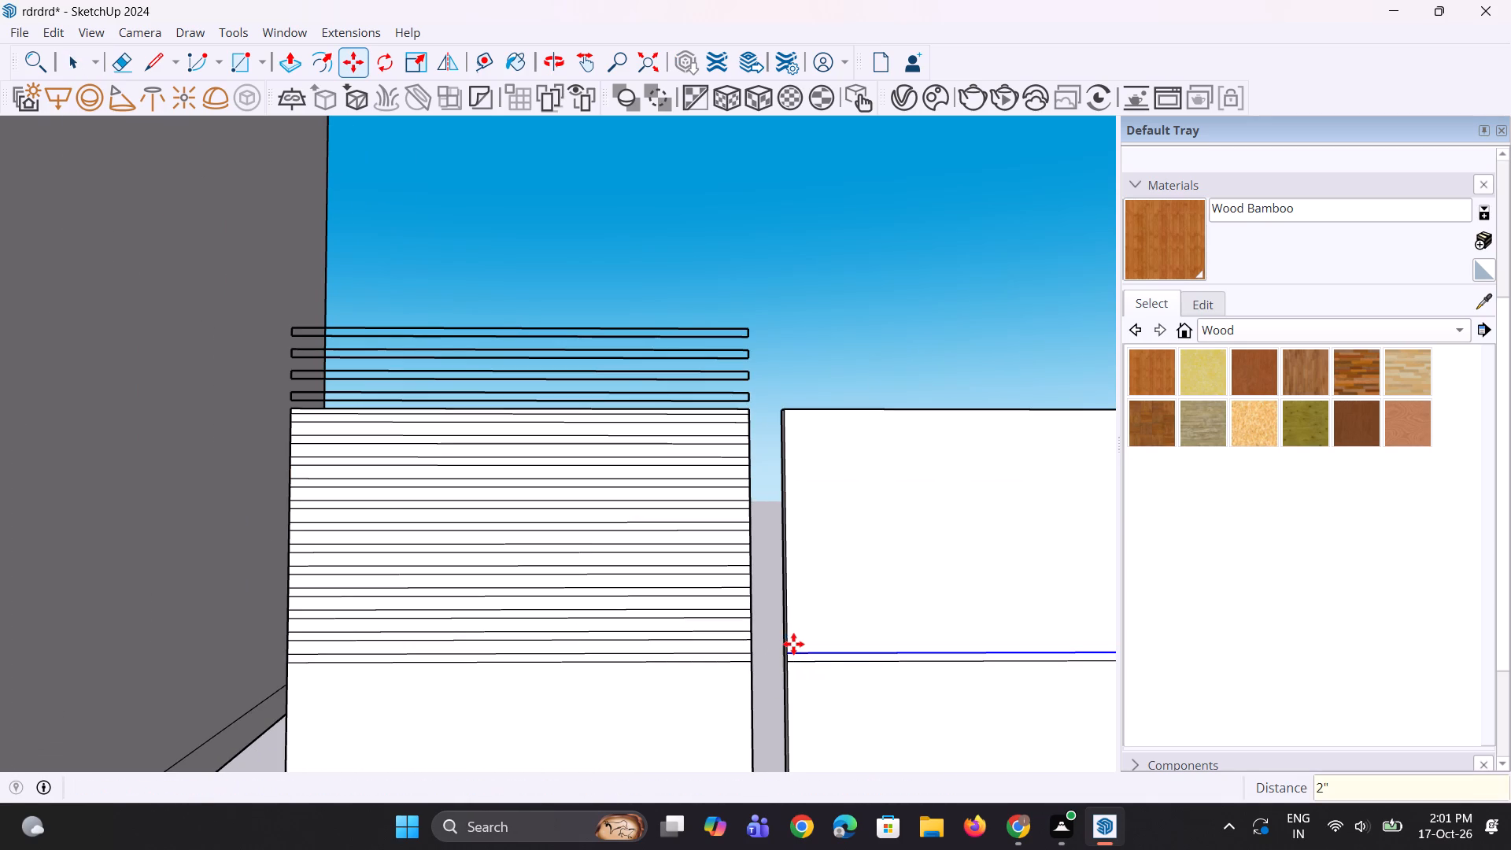
middle_drag(824, 665, 838, 626)
key(space)
key(space)
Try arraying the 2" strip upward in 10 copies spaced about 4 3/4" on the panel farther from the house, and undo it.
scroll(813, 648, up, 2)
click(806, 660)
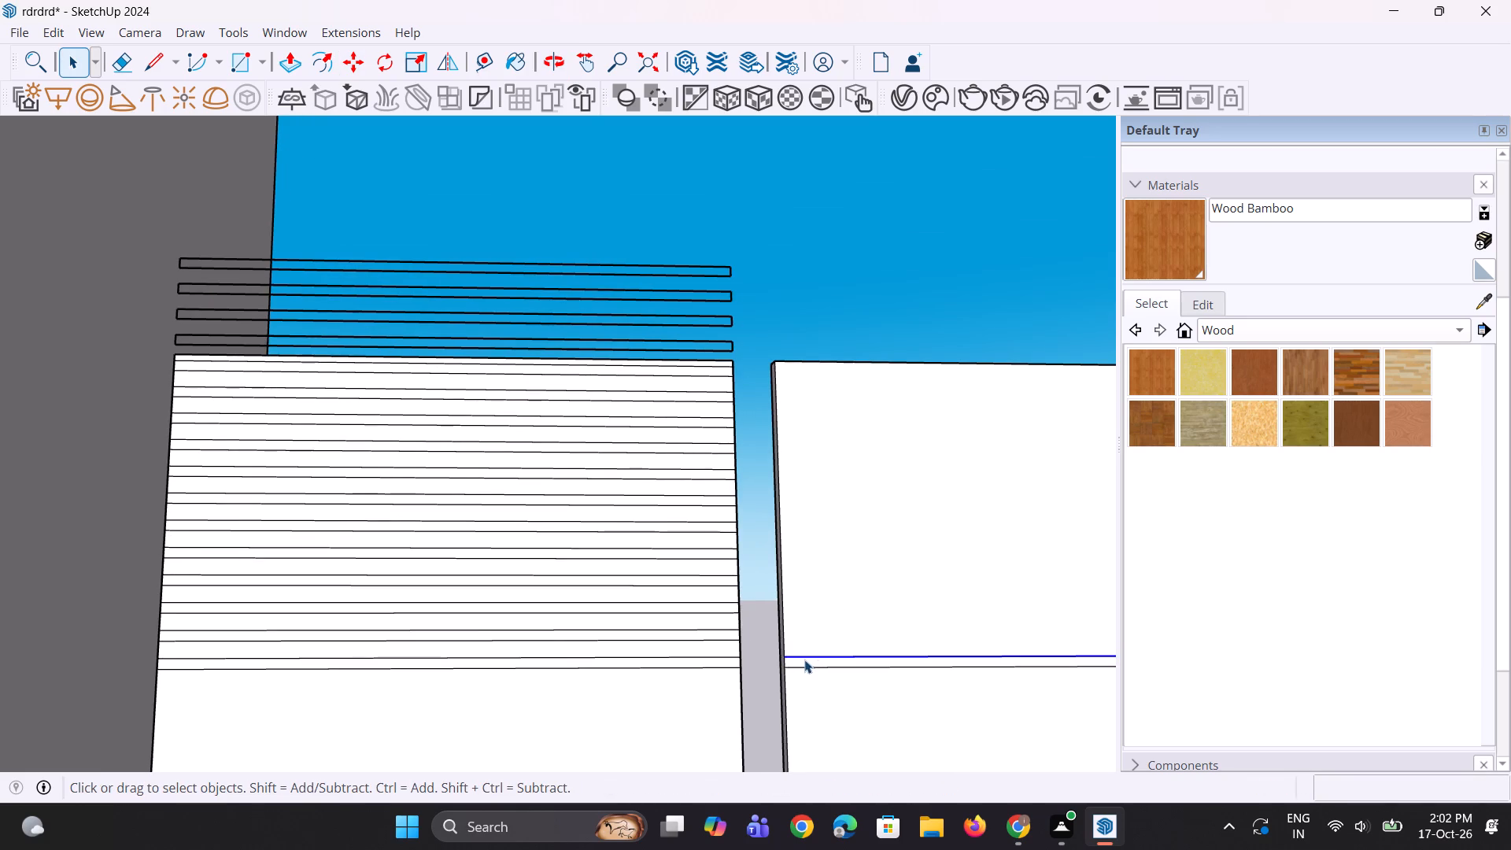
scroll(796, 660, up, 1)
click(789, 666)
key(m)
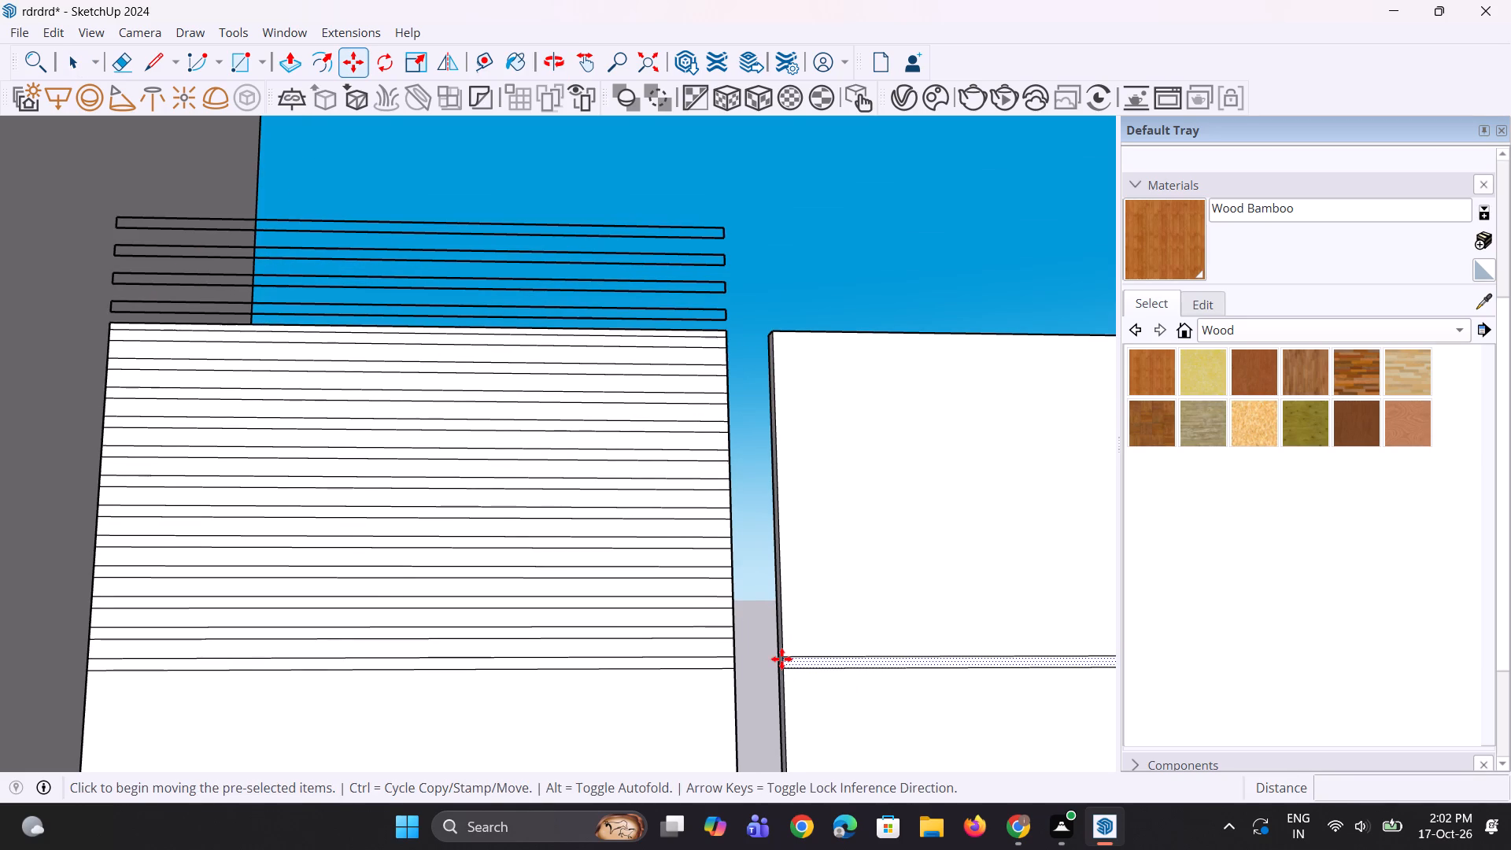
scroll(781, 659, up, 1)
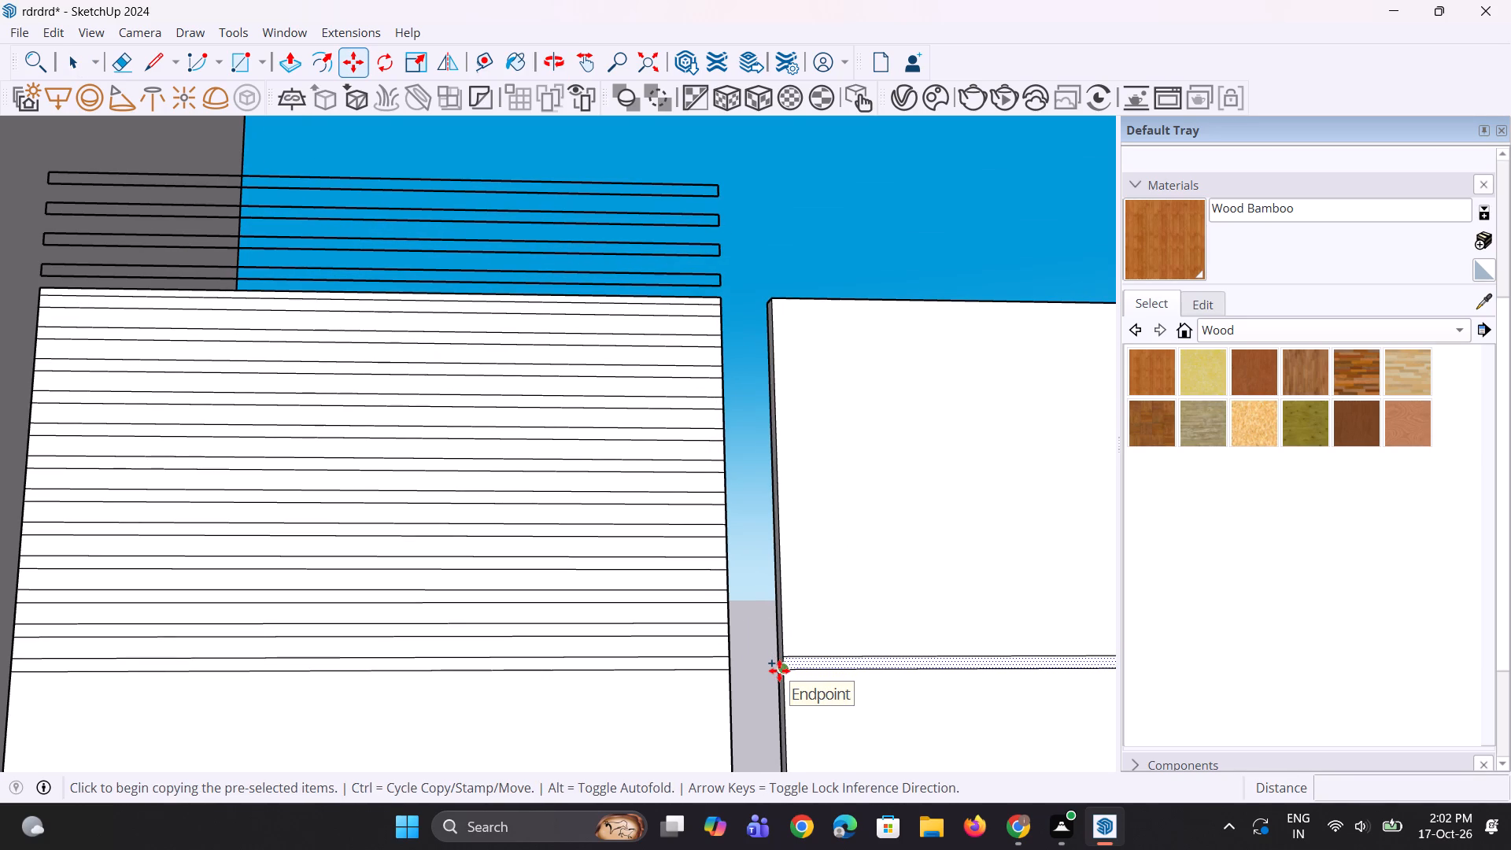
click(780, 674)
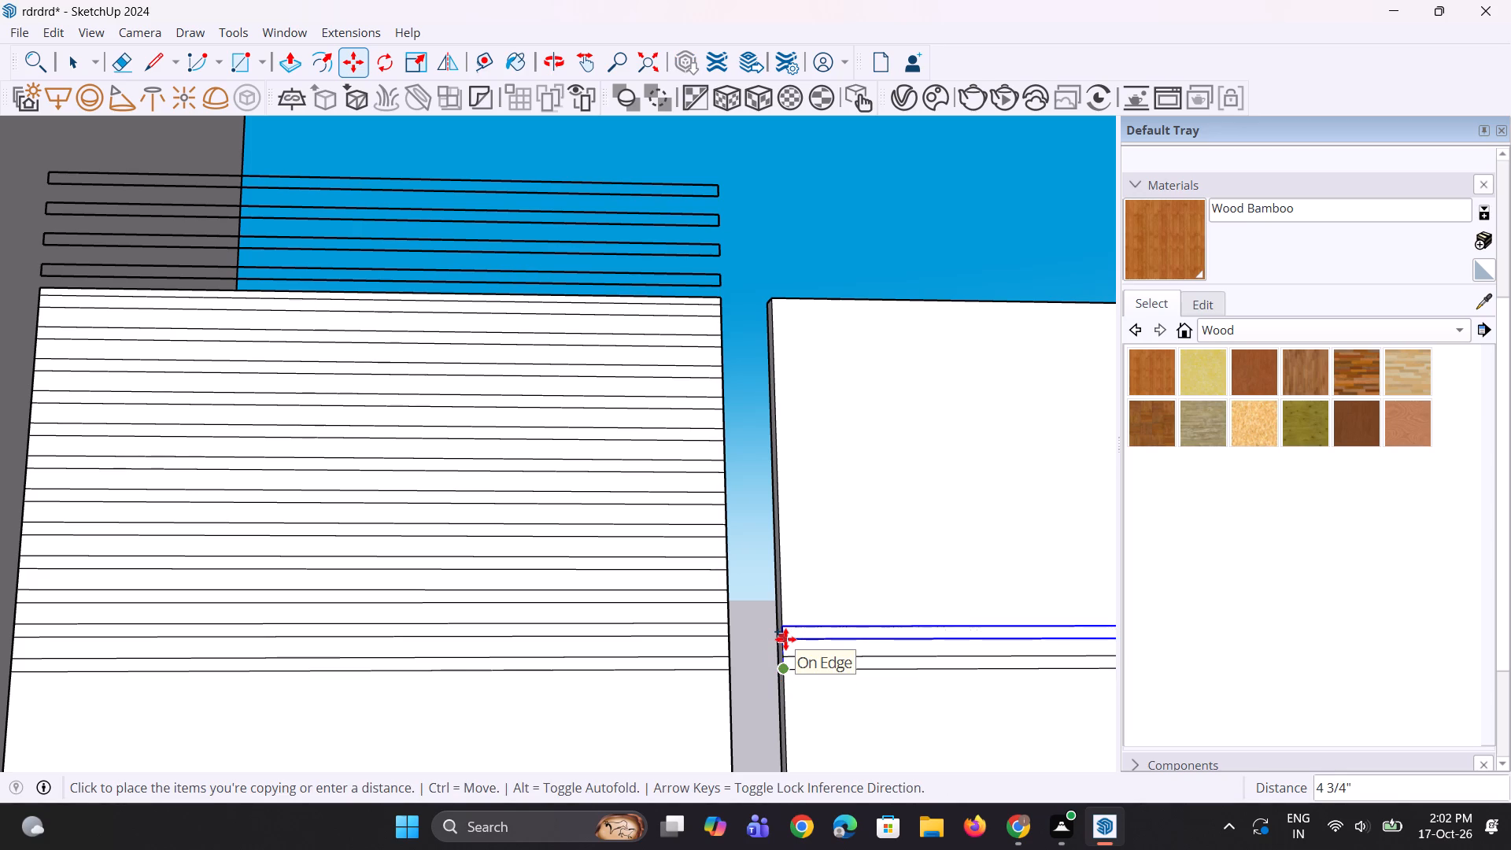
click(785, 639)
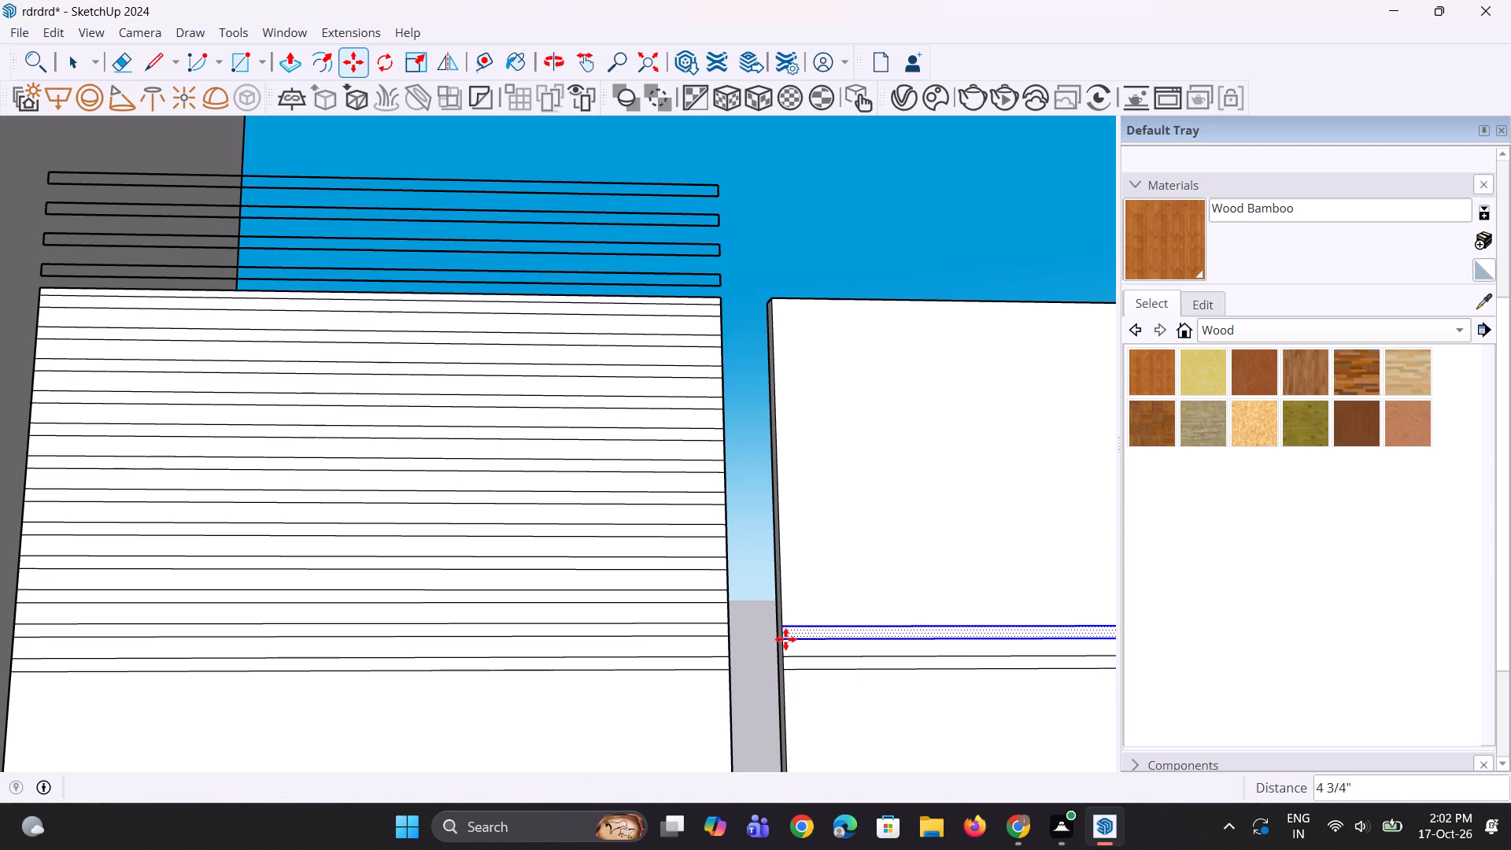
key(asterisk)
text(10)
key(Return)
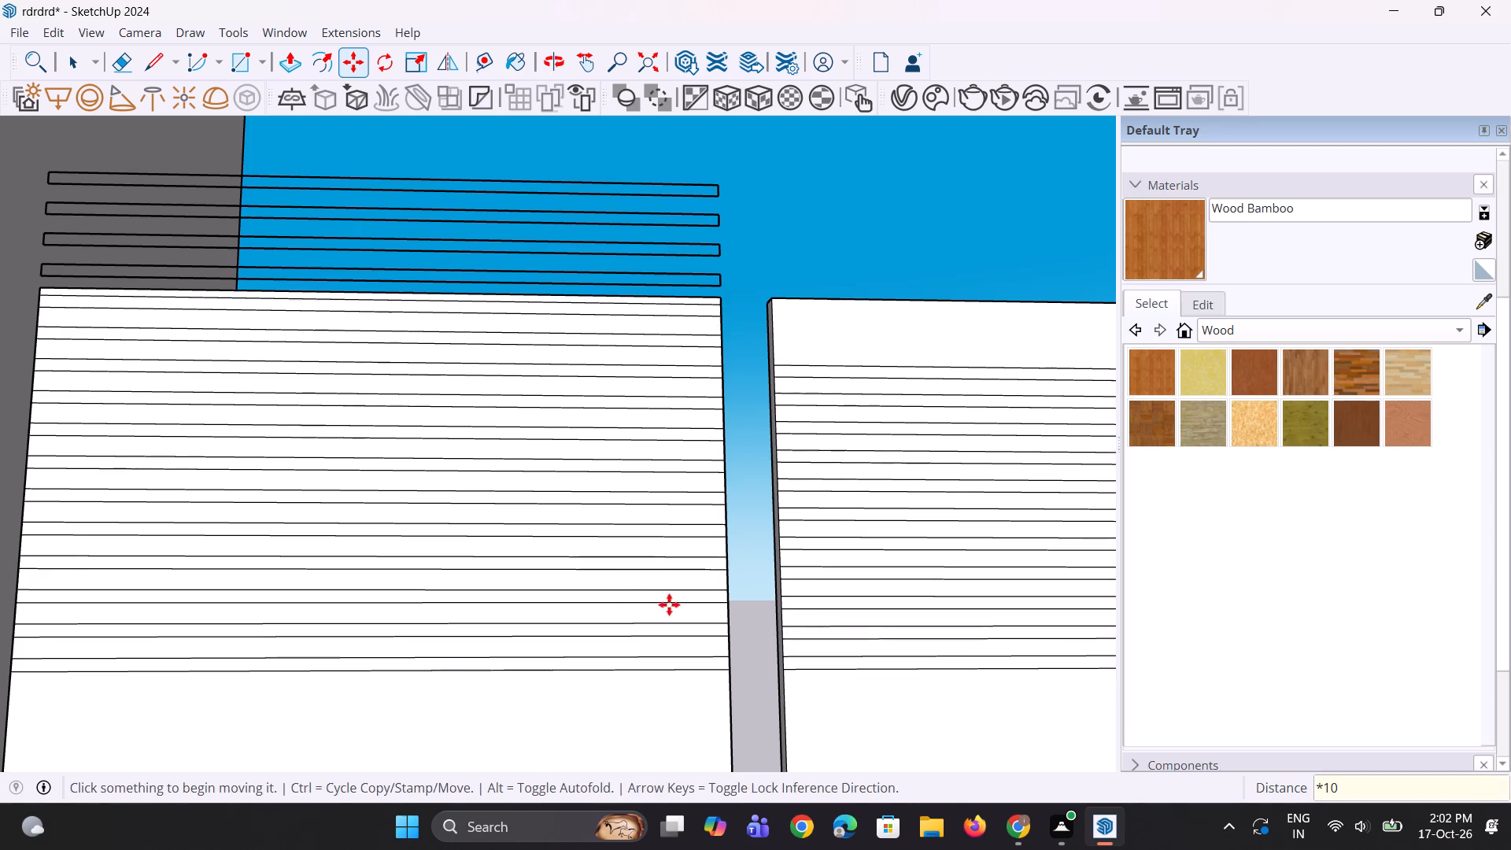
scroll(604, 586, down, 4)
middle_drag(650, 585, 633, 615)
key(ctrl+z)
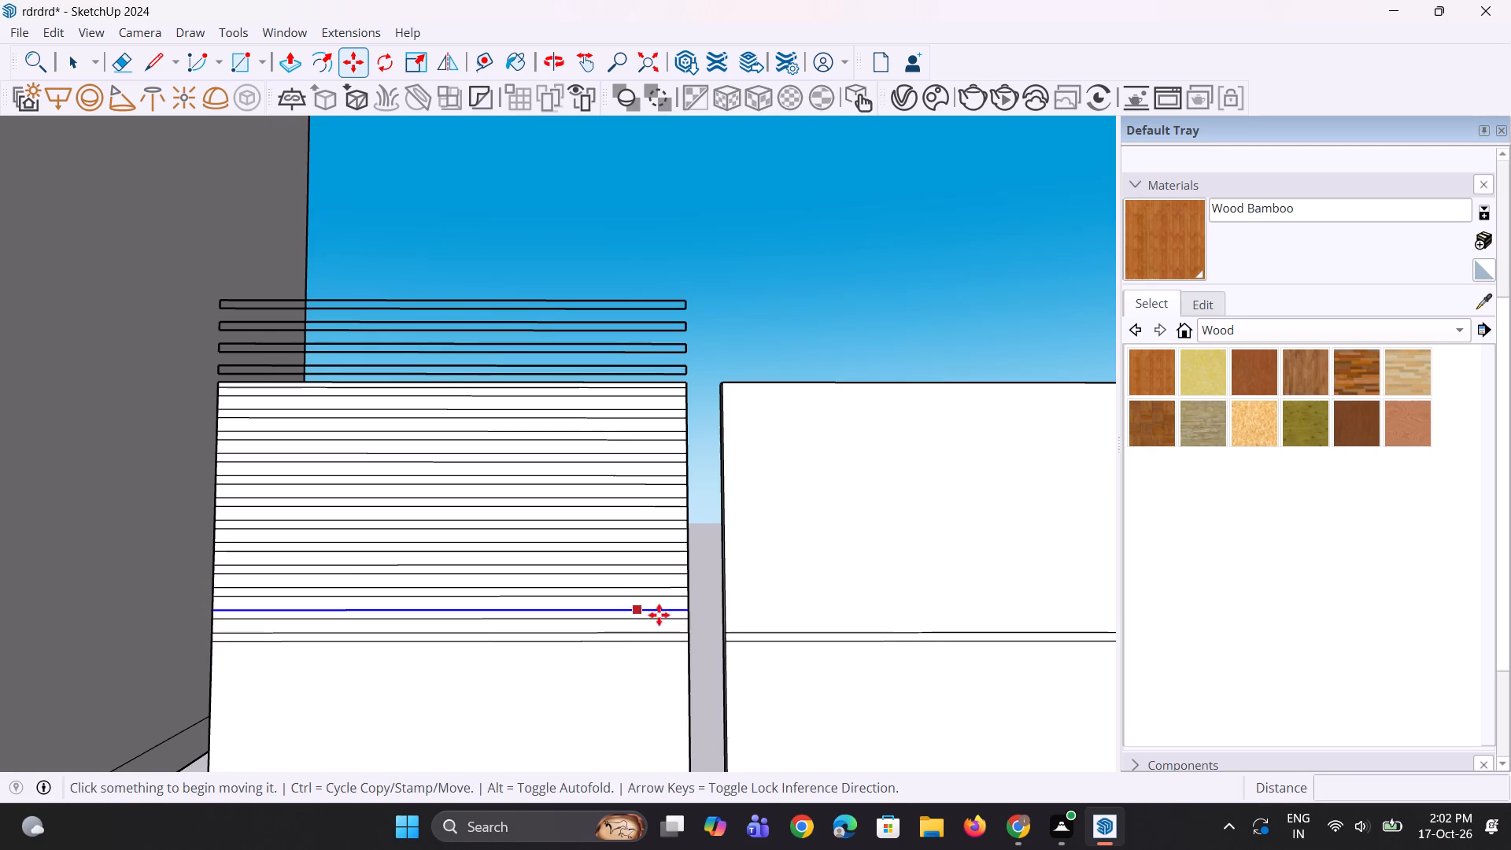
Array the 2" strip upward in 15 copies spaced about 4 5/8" on the panel farther from the house.
key(space)
scroll(744, 630, up, 1)
key(space)
key(space)
click(748, 637)
scroll(732, 641, up, 4)
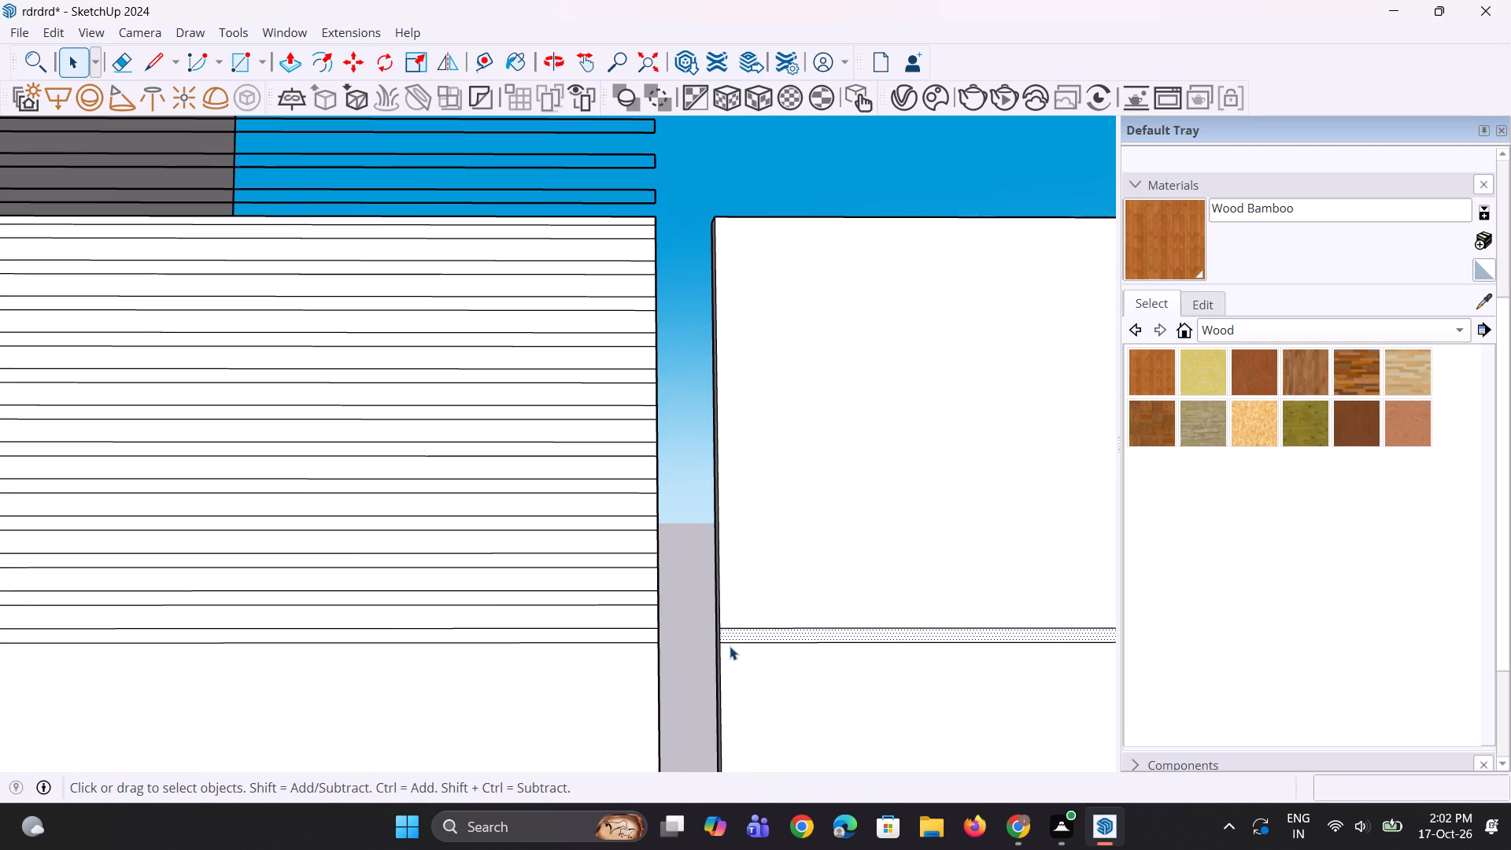
key(m)
scroll(729, 647, up, 2)
click(720, 641)
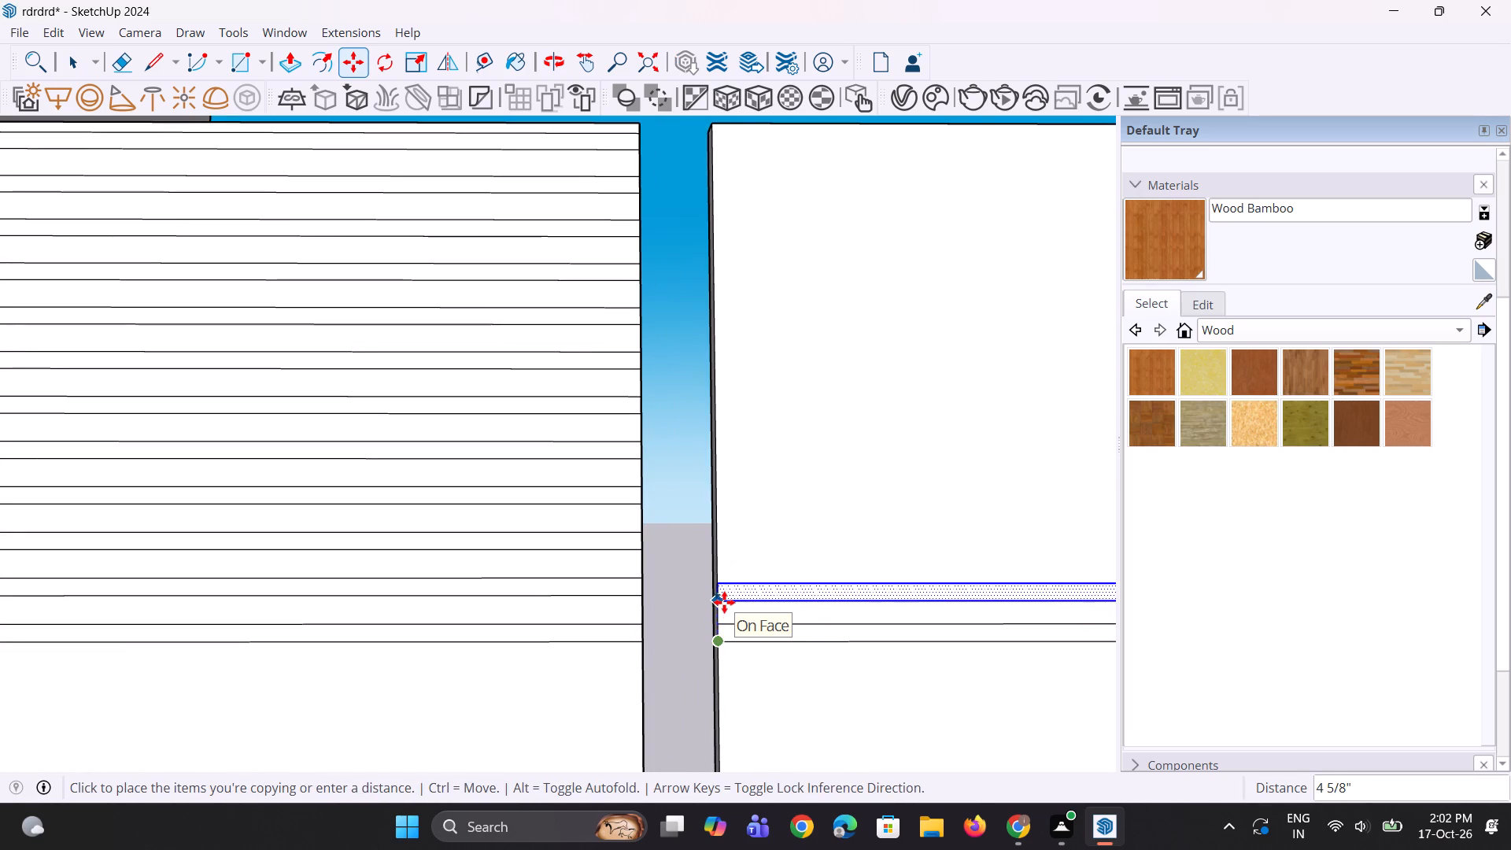
click(724, 602)
text(*15)
key(Return)
scroll(693, 601, down, 4)
middle_drag(699, 600, 697, 614)
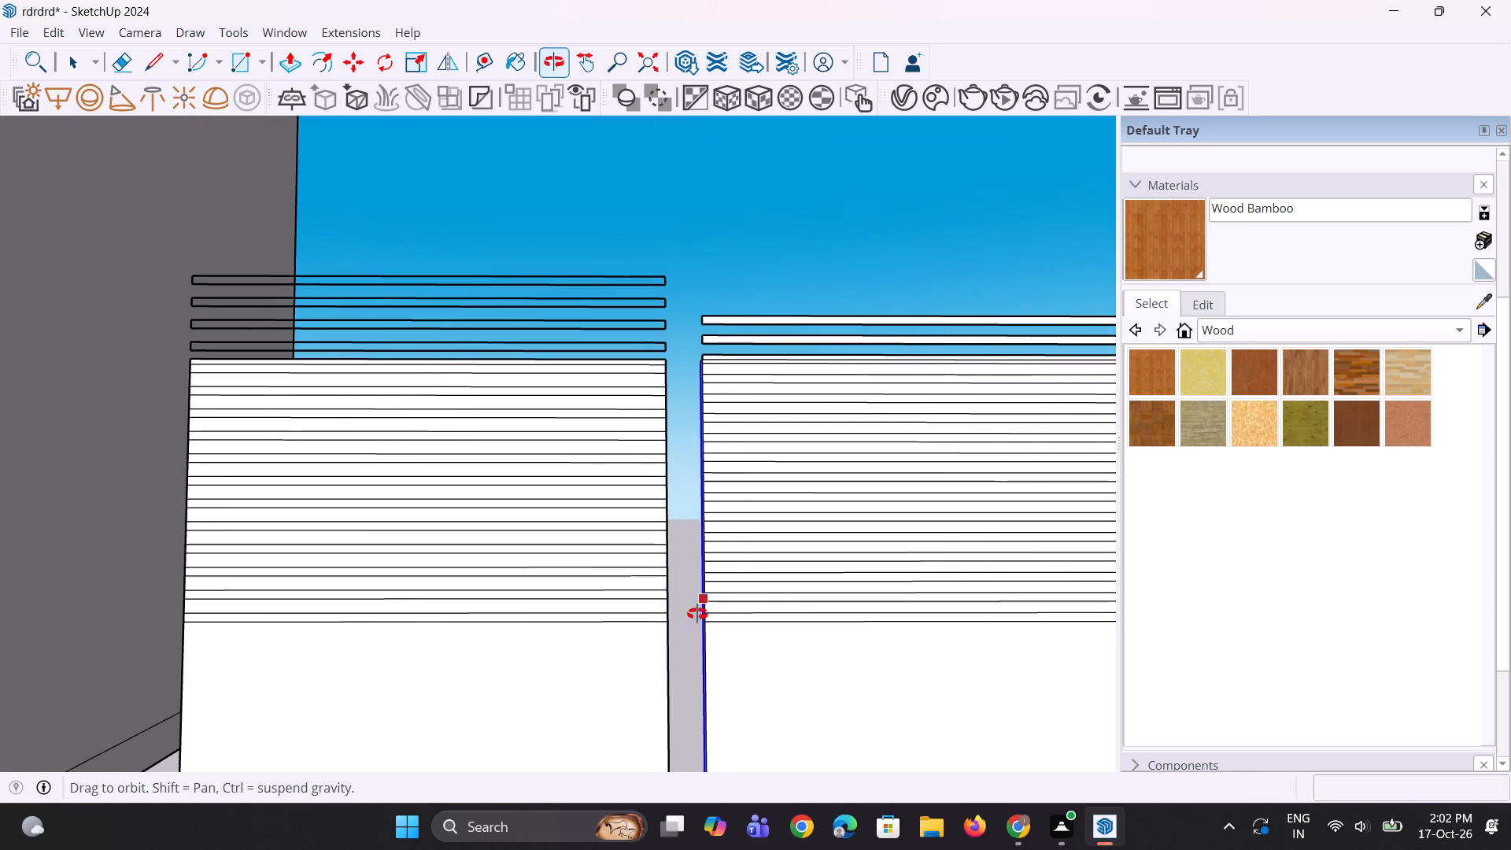
middle_drag(697, 614, 697, 615)
Delete the faces of the two surplus strips floating above the panel farther from the house.
key(space)
key(space)
scroll(728, 348, up, 3)
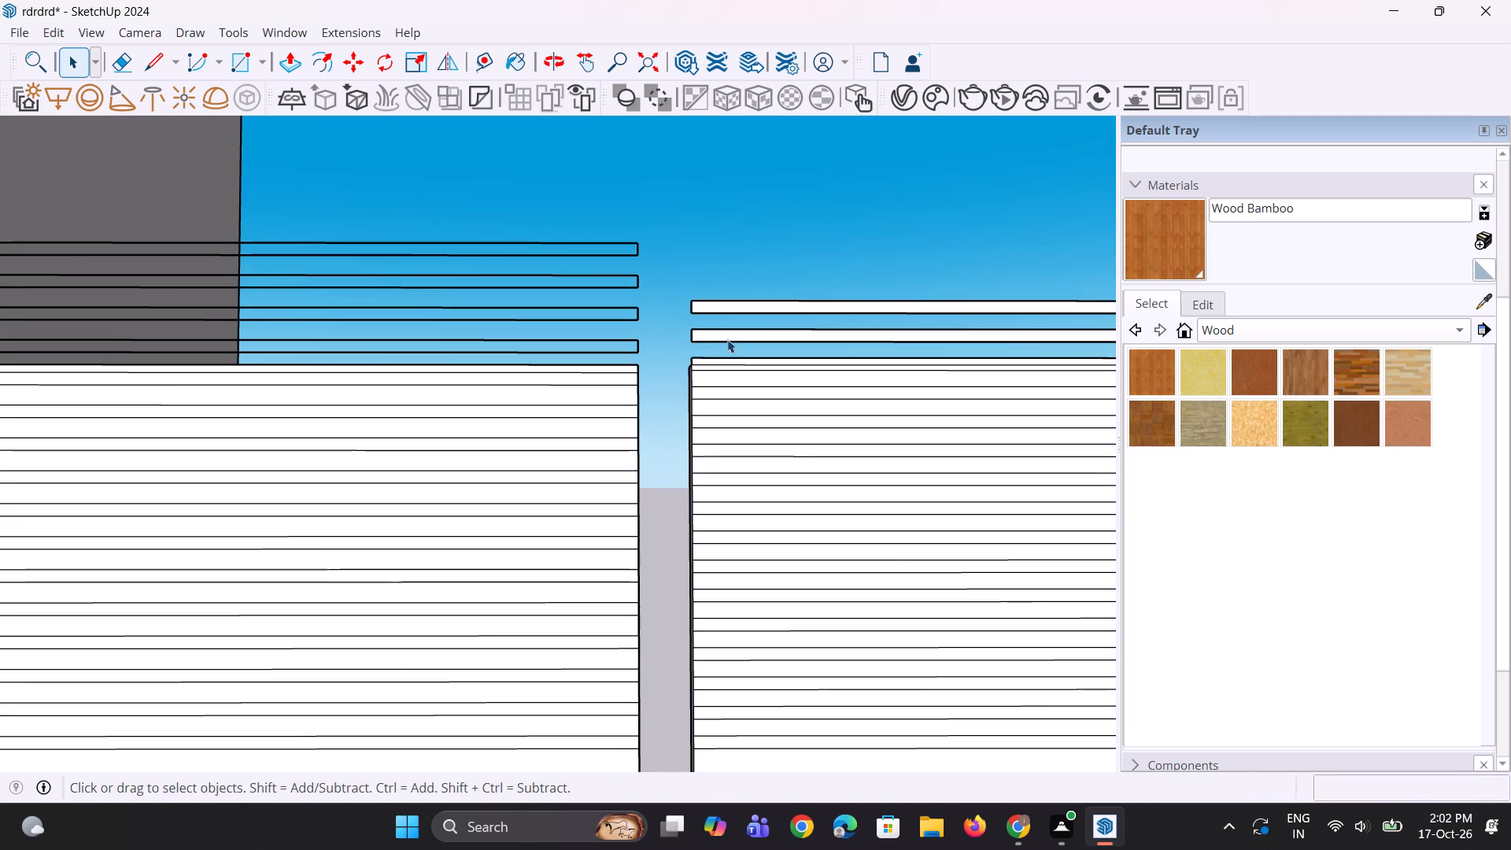
click(727, 339)
key(Delete)
click(772, 309)
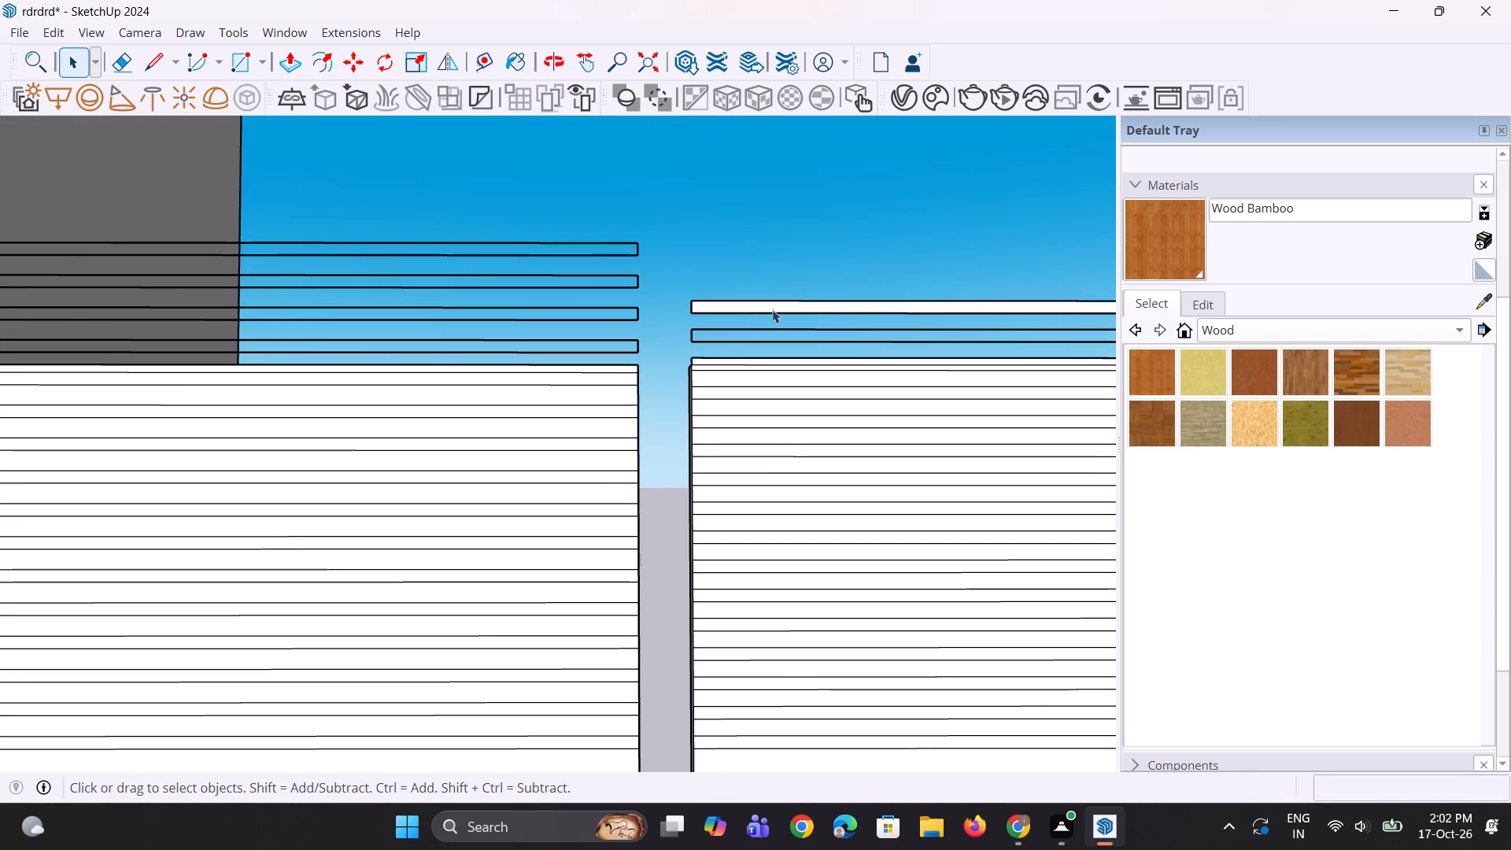
key(Delete)
Remove the face and outline of the strip part protruding above the top edge of the panel farther from the house.
scroll(705, 315, down, 4)
middle_drag(702, 320, 701, 357)
scroll(700, 360, up, 8)
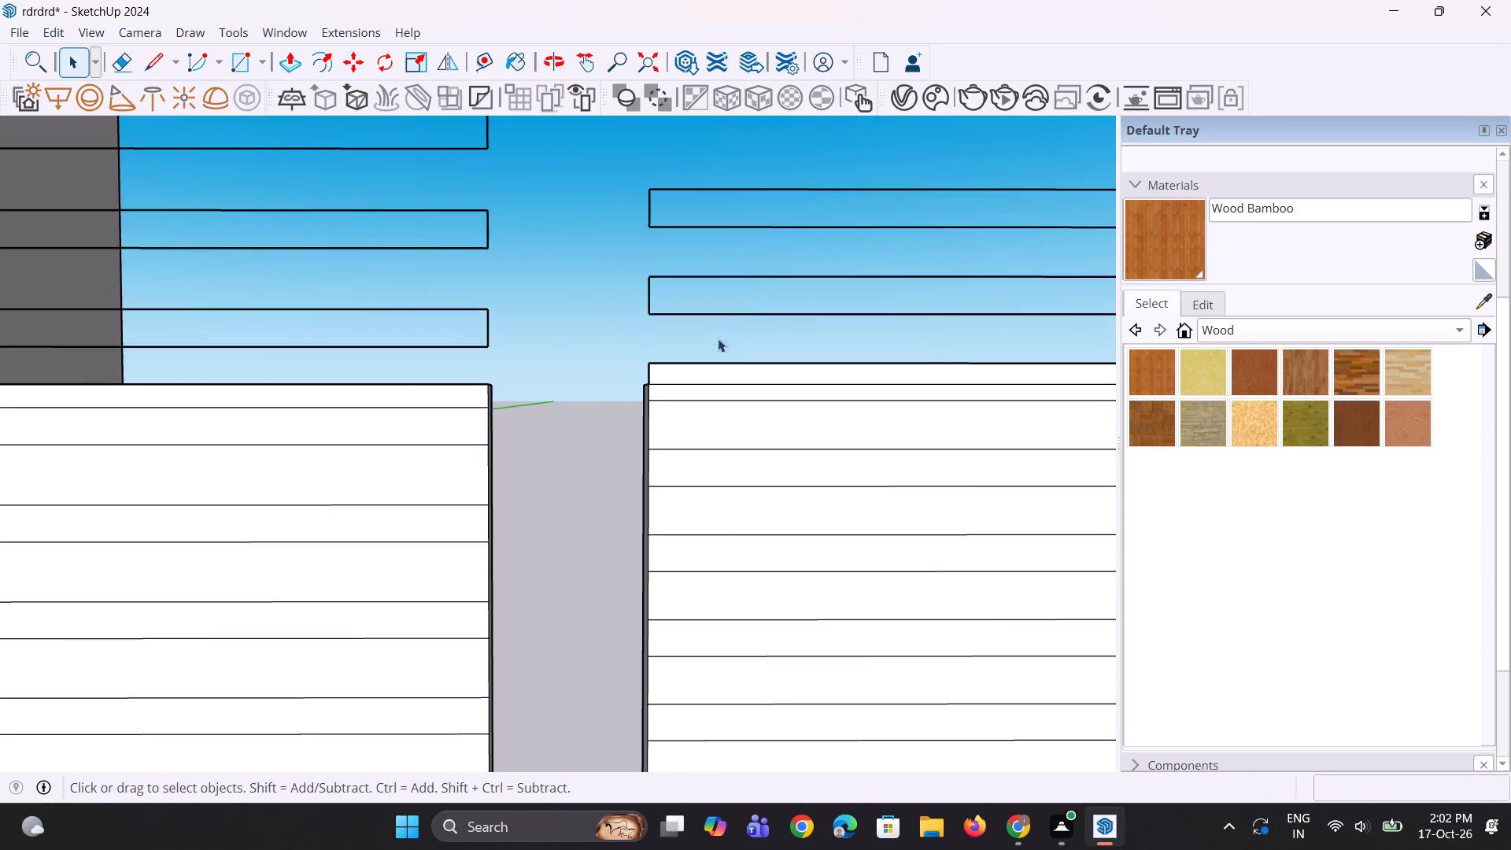
scroll(718, 338, up, 2)
scroll(714, 354, down, 3)
click(667, 420)
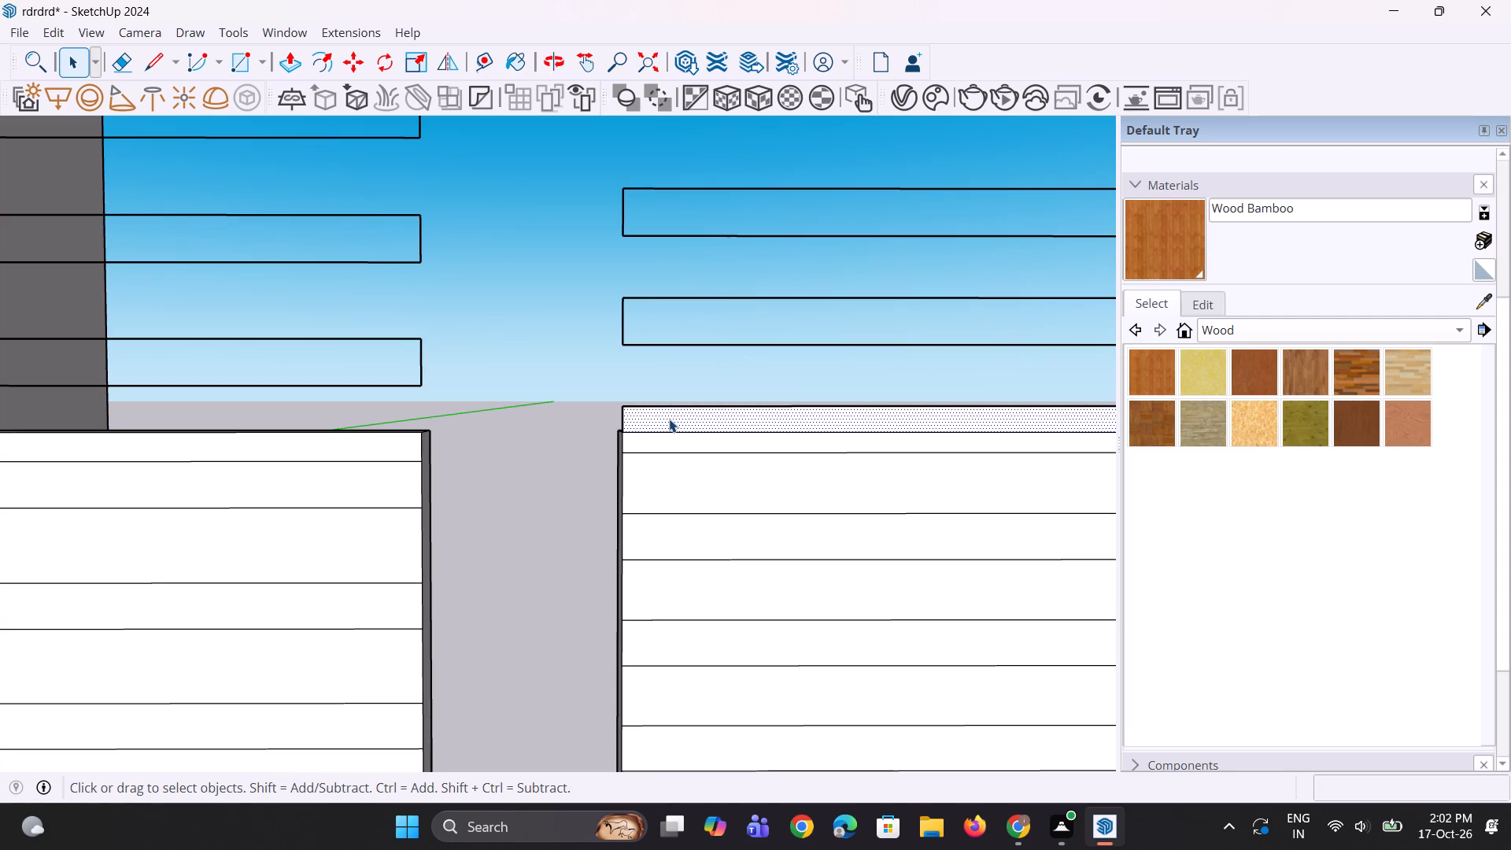
key(Delete)
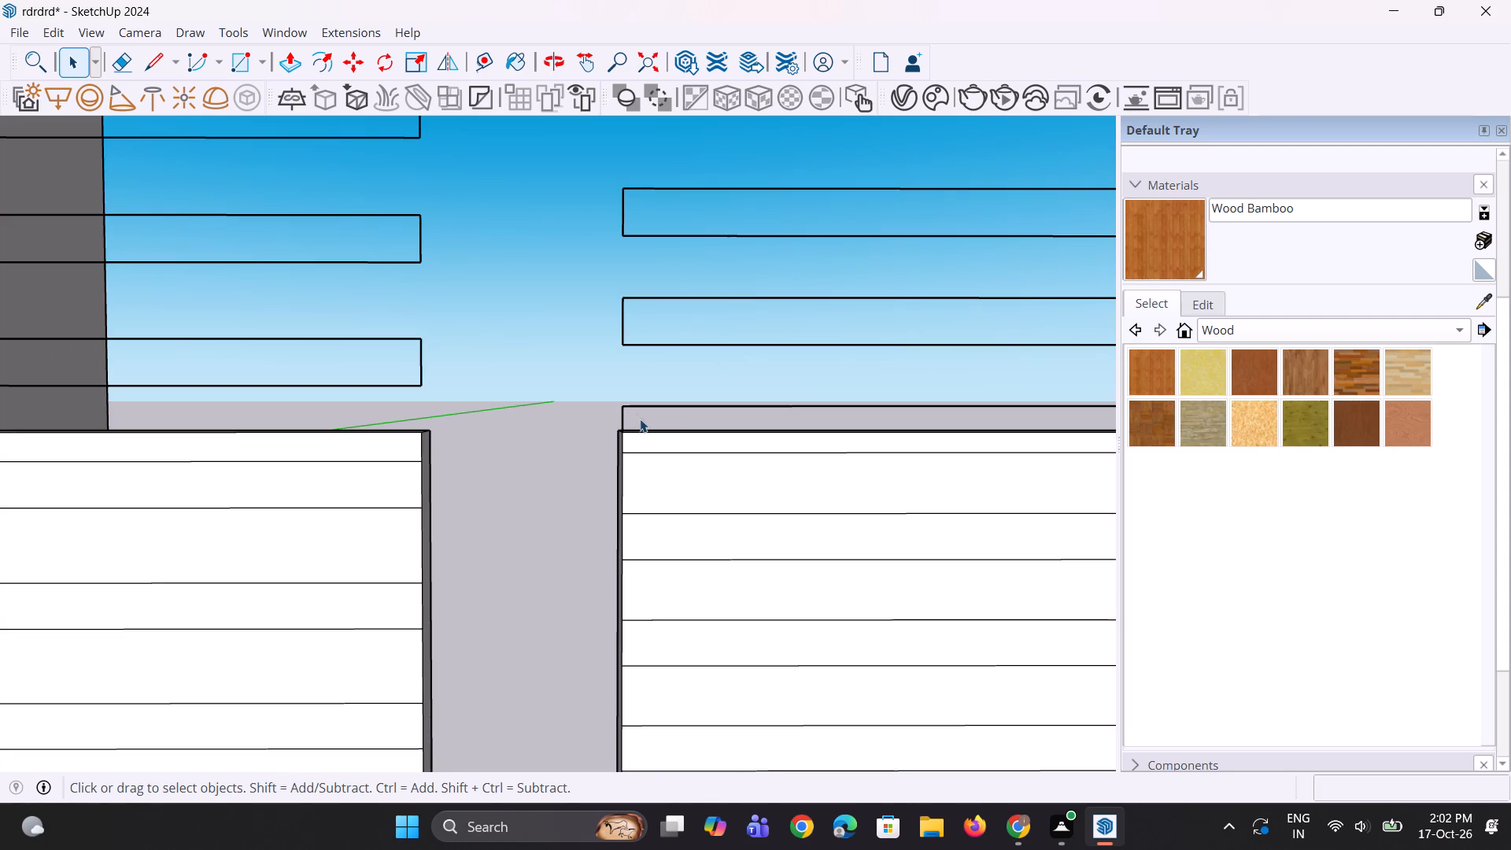
key(e)
click(623, 416)
click(638, 405)
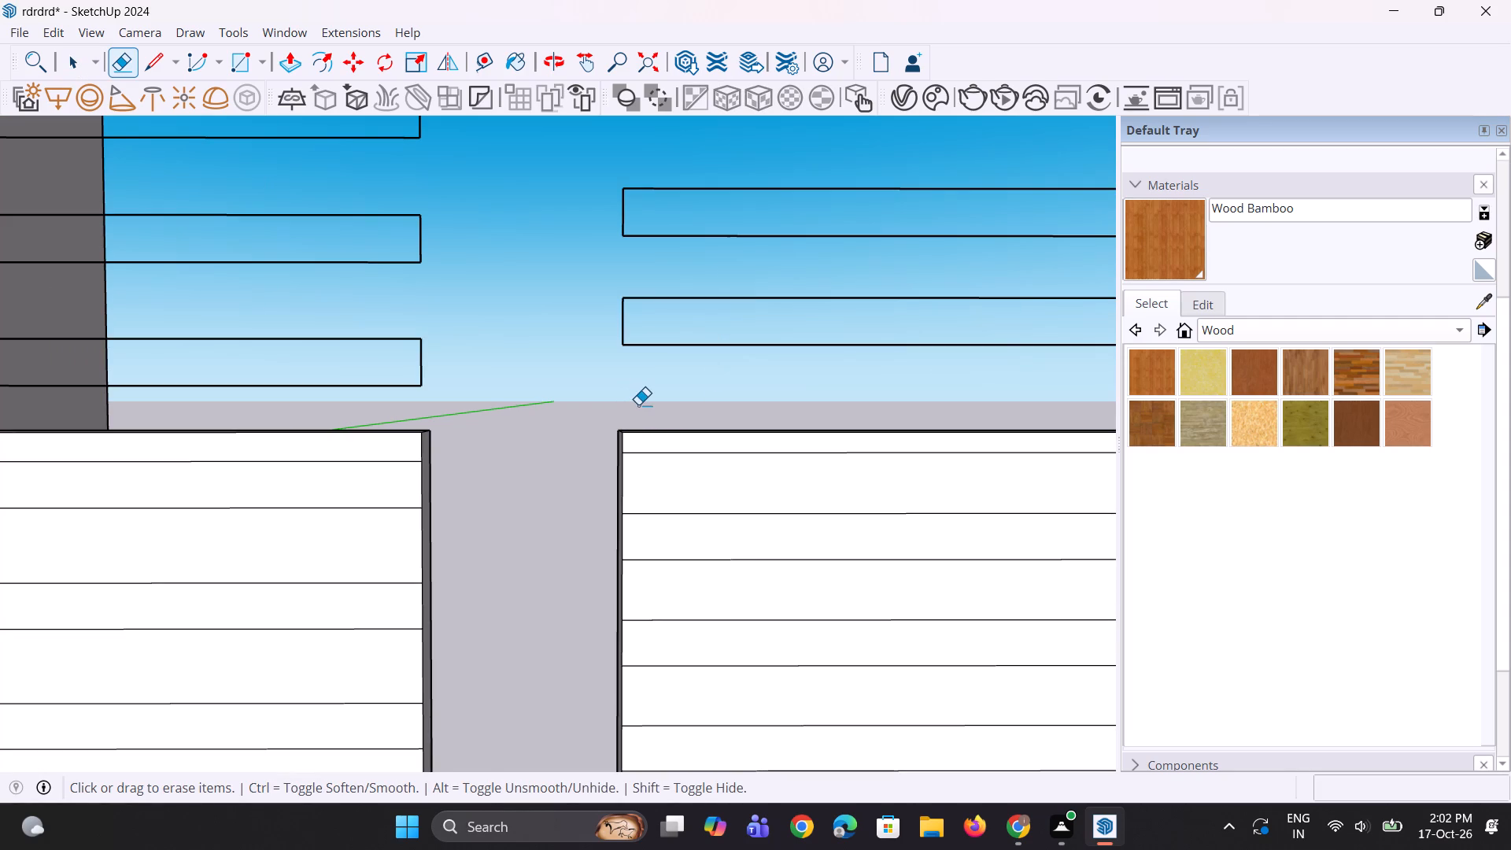
Erase the leftover outlines of the two surplus strips above the panel farther from the house.
scroll(512, 415, down, 8)
scroll(789, 408, up, 3)
scroll(876, 423, up, 4)
click(829, 415)
click(832, 388)
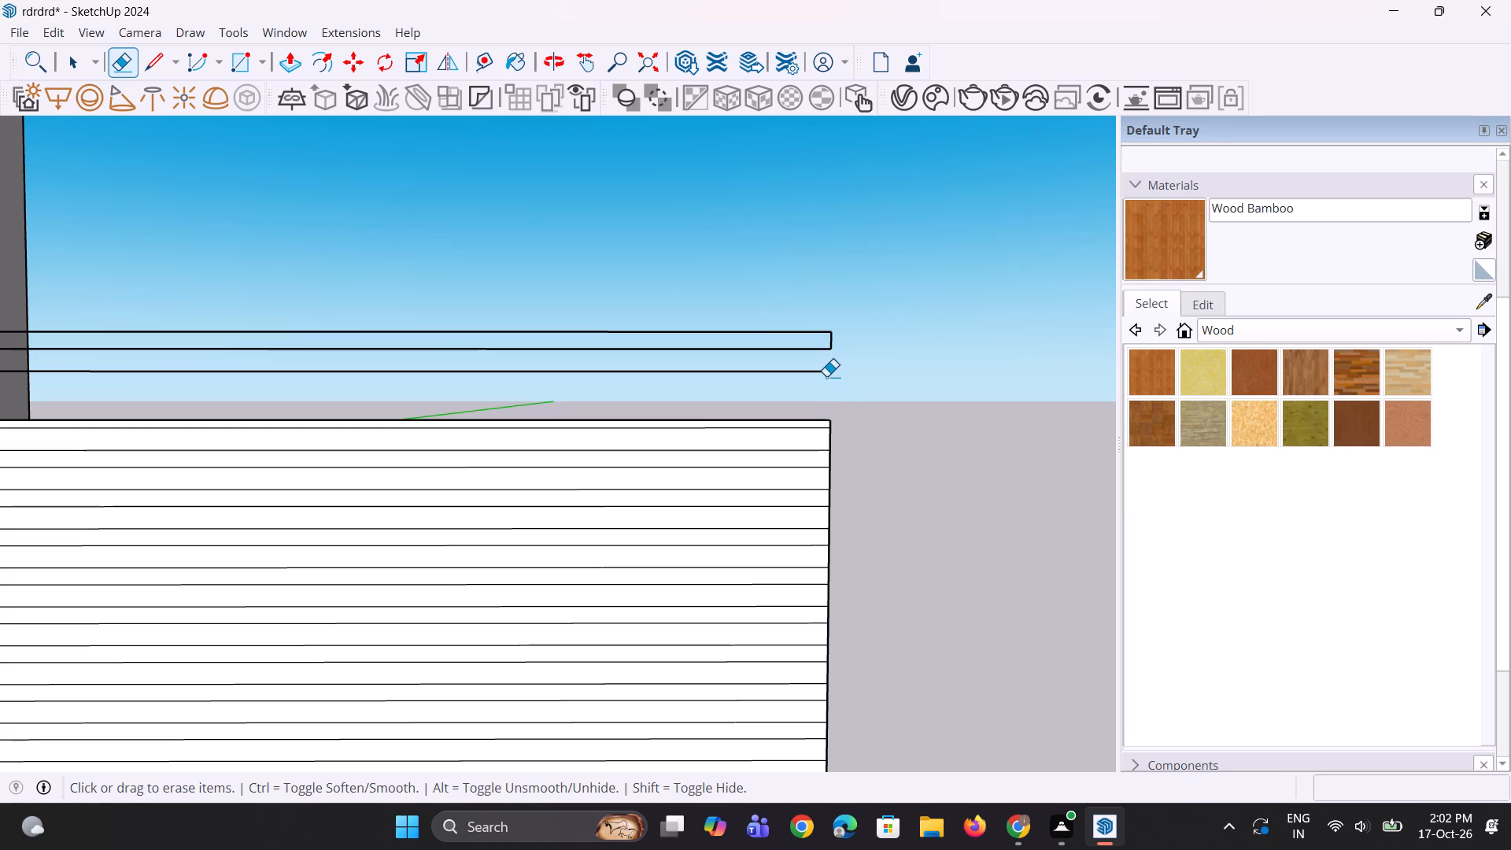
click(826, 375)
click(825, 352)
click(830, 345)
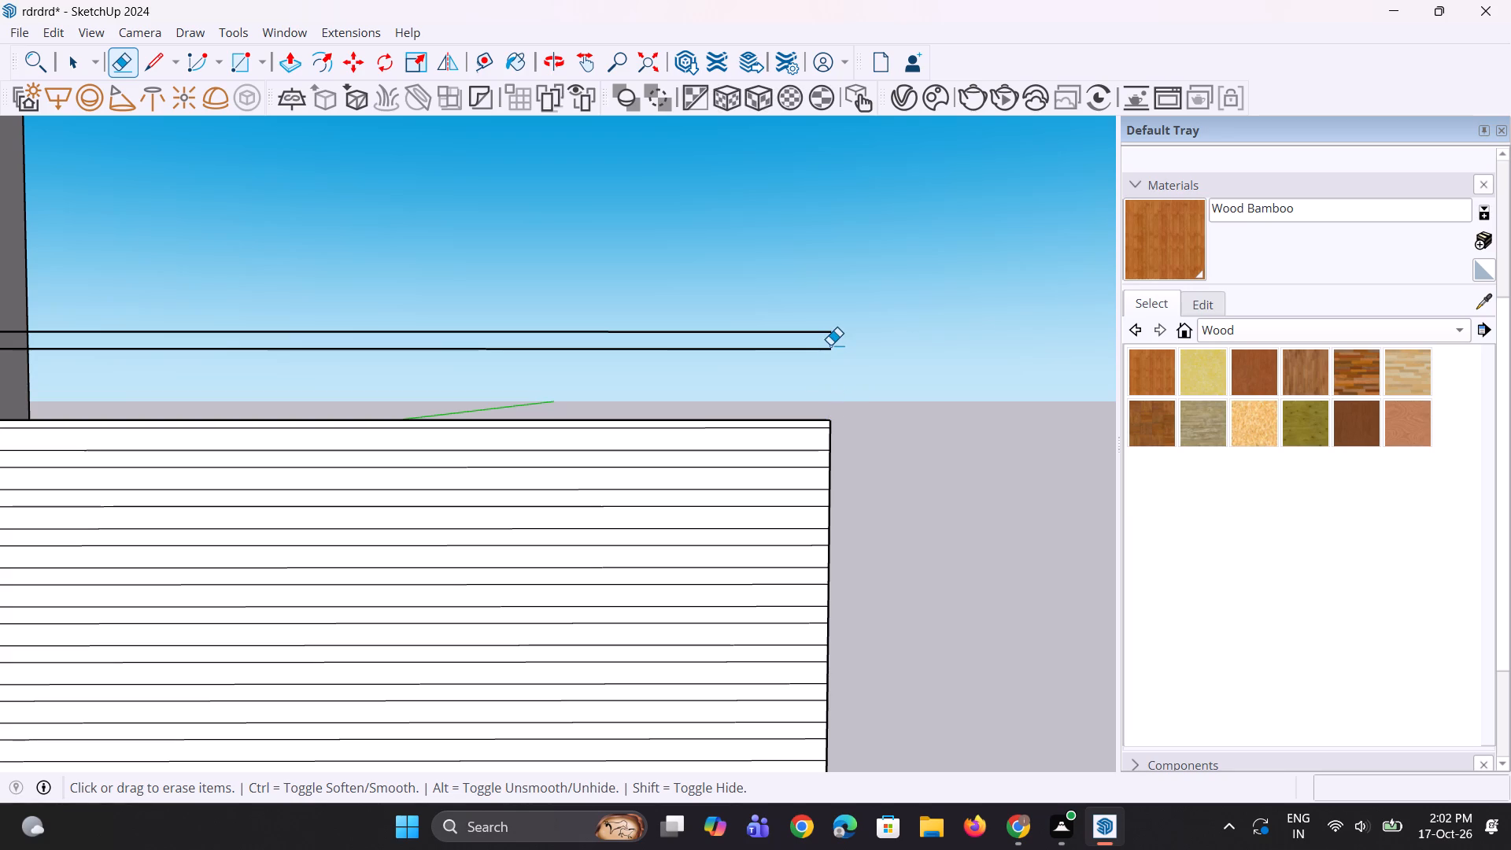
click(829, 350)
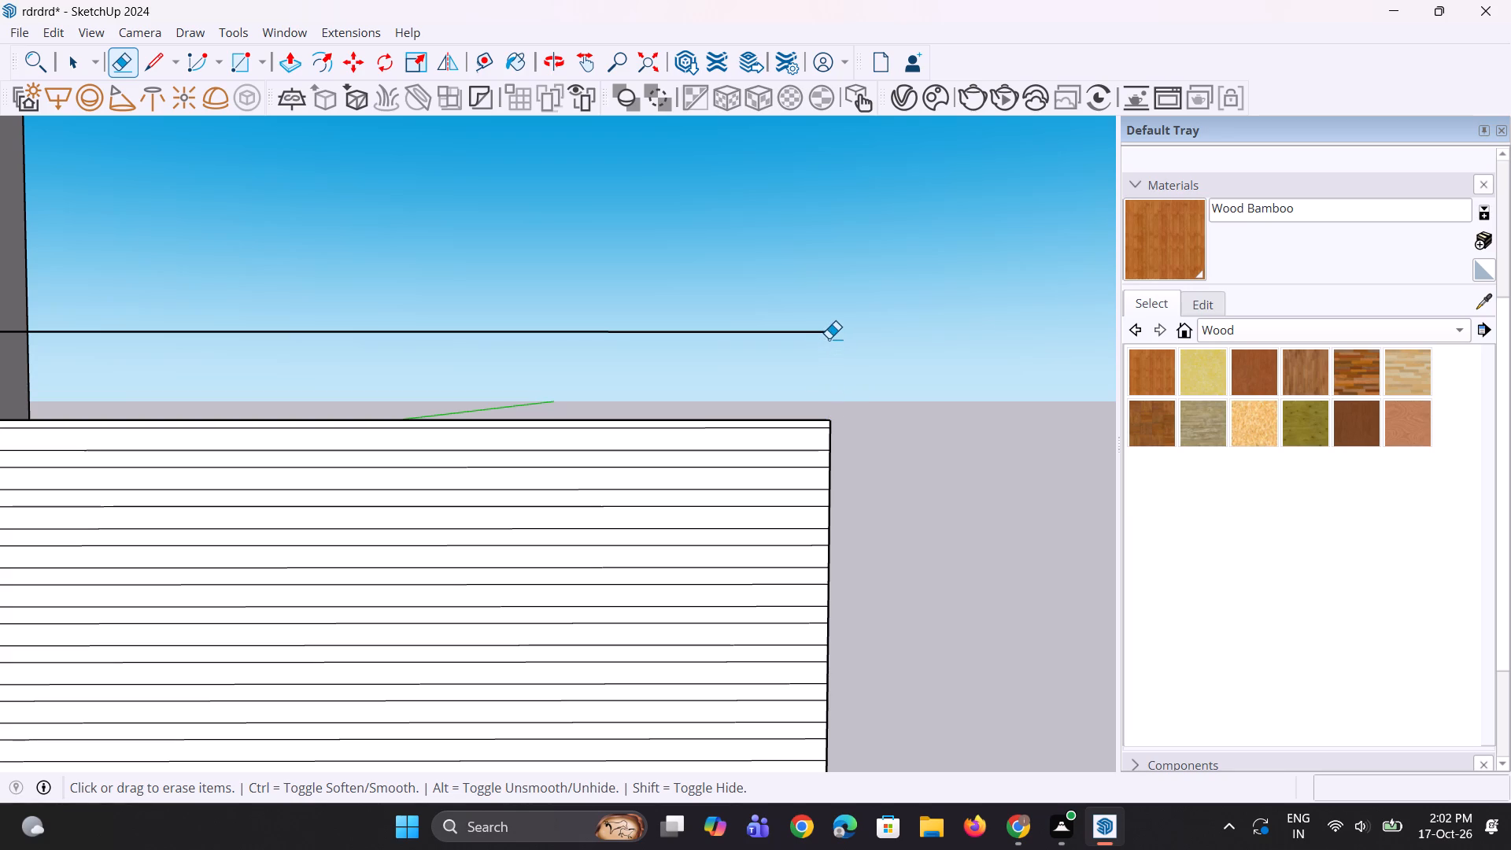
click(829, 336)
click(827, 331)
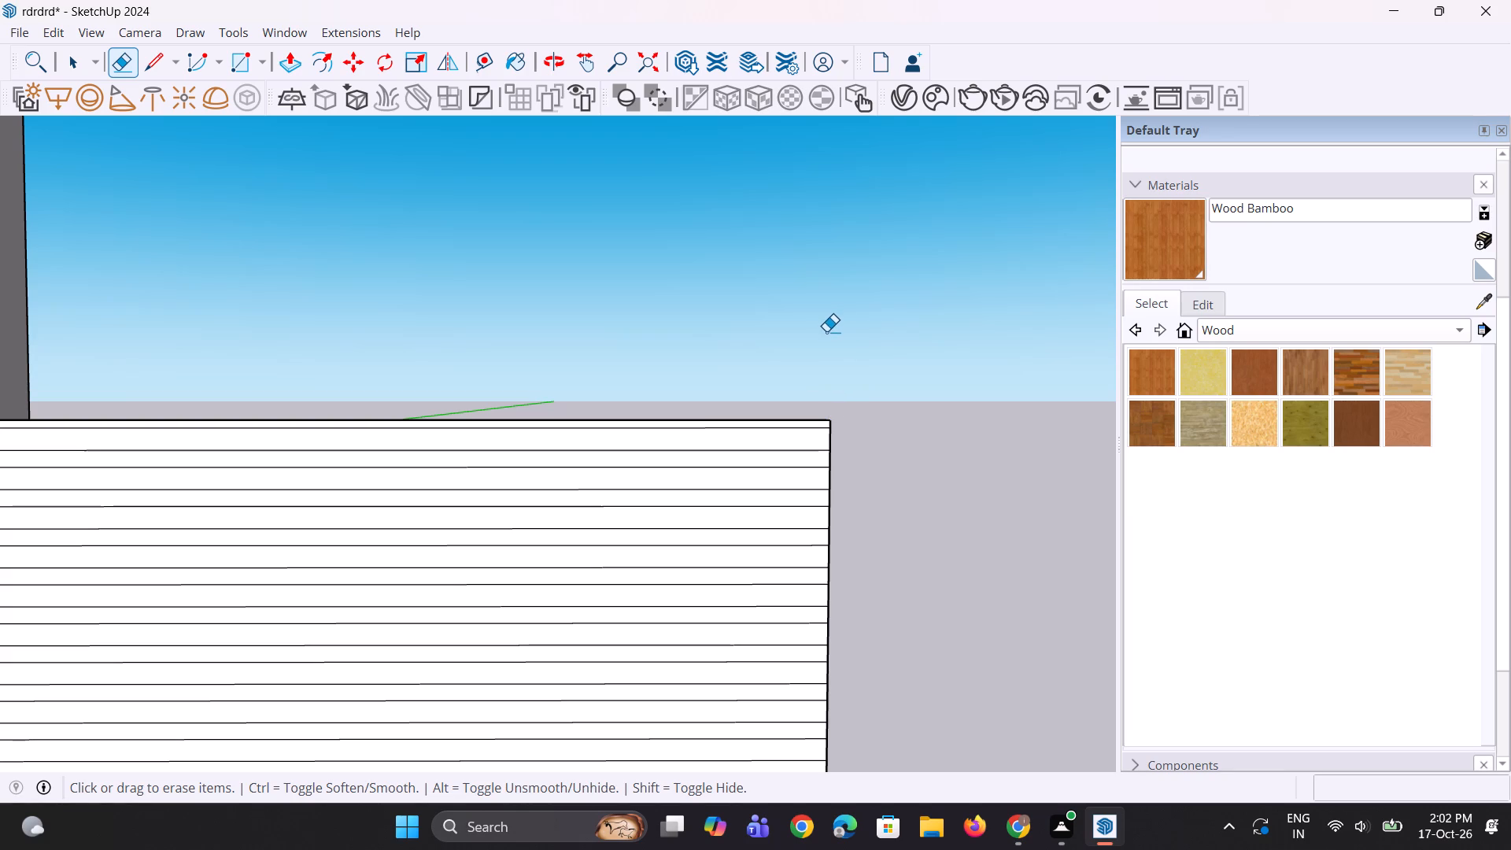
scroll(877, 372, down, 4)
scroll(393, 368, up, 5)
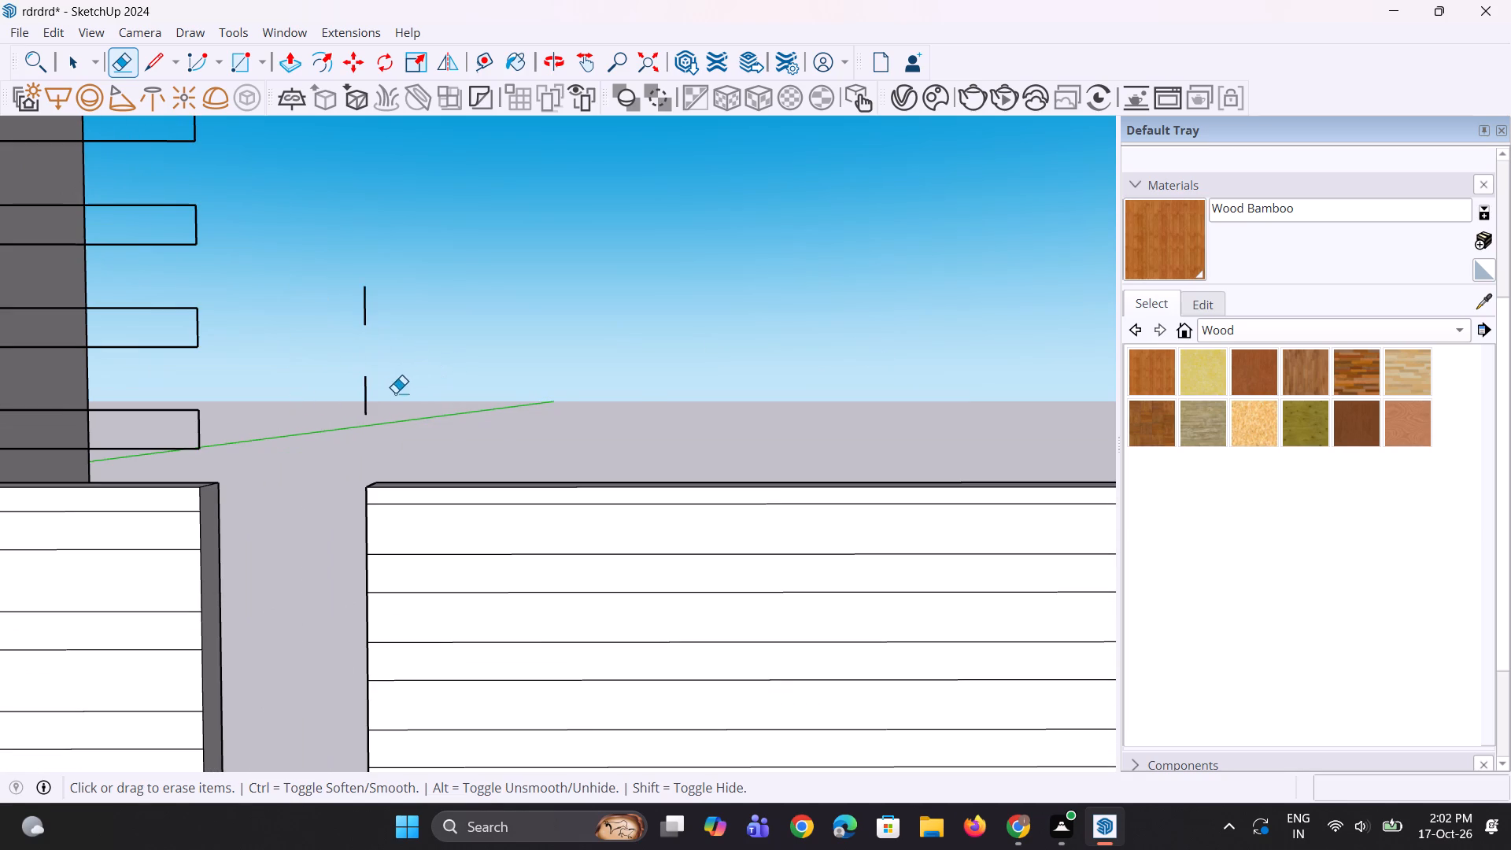
click(365, 390)
click(364, 323)
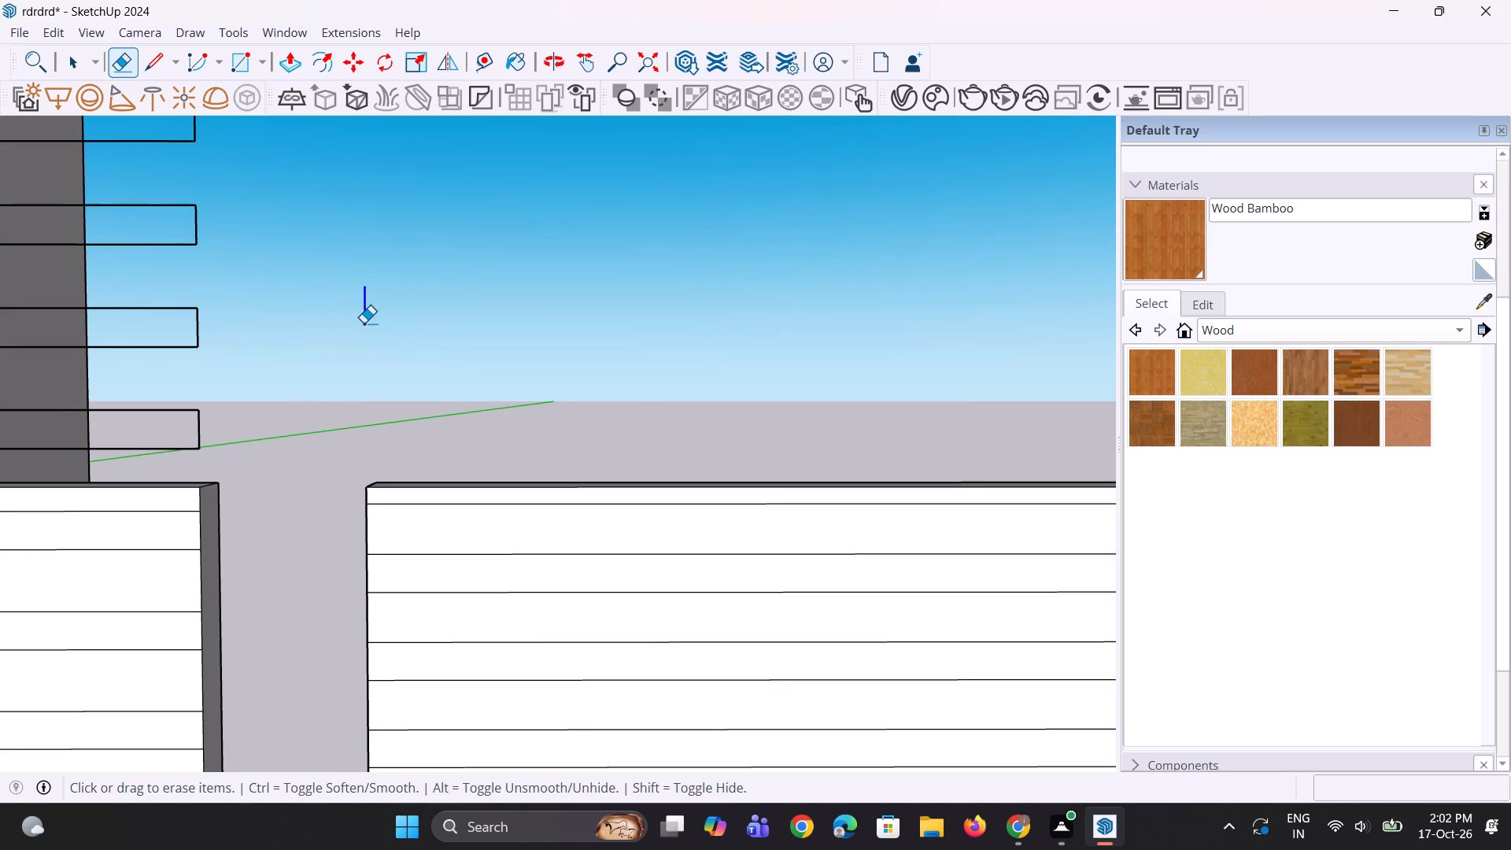
Erase the leftover outlines of the two uppermost surplus strips above the panel nearer the house.
scroll(405, 400, down, 4)
scroll(324, 309, up, 4)
click(353, 335)
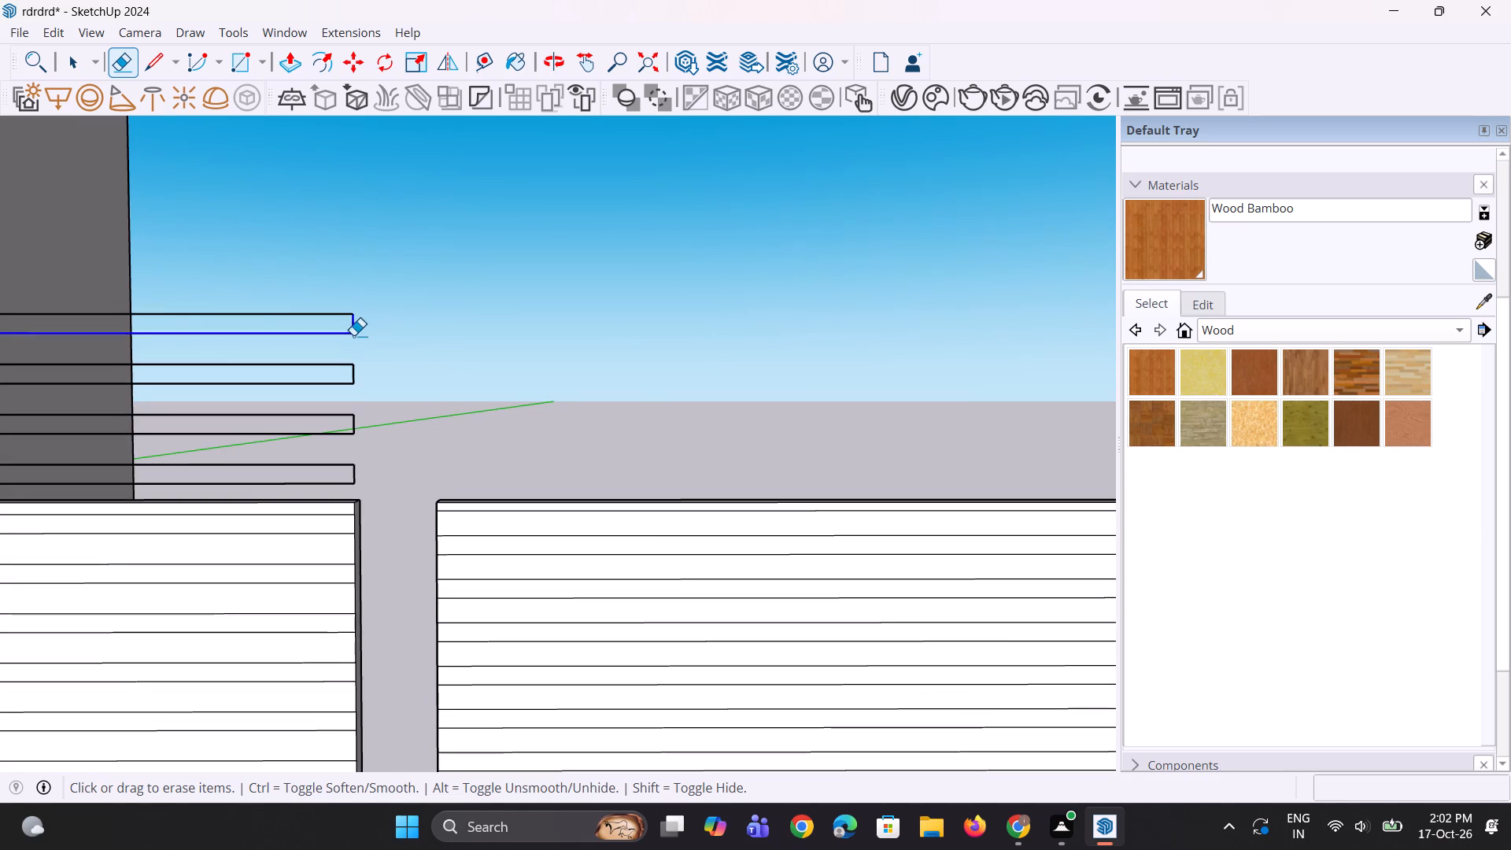
click(353, 316)
scroll(485, 374, down, 8)
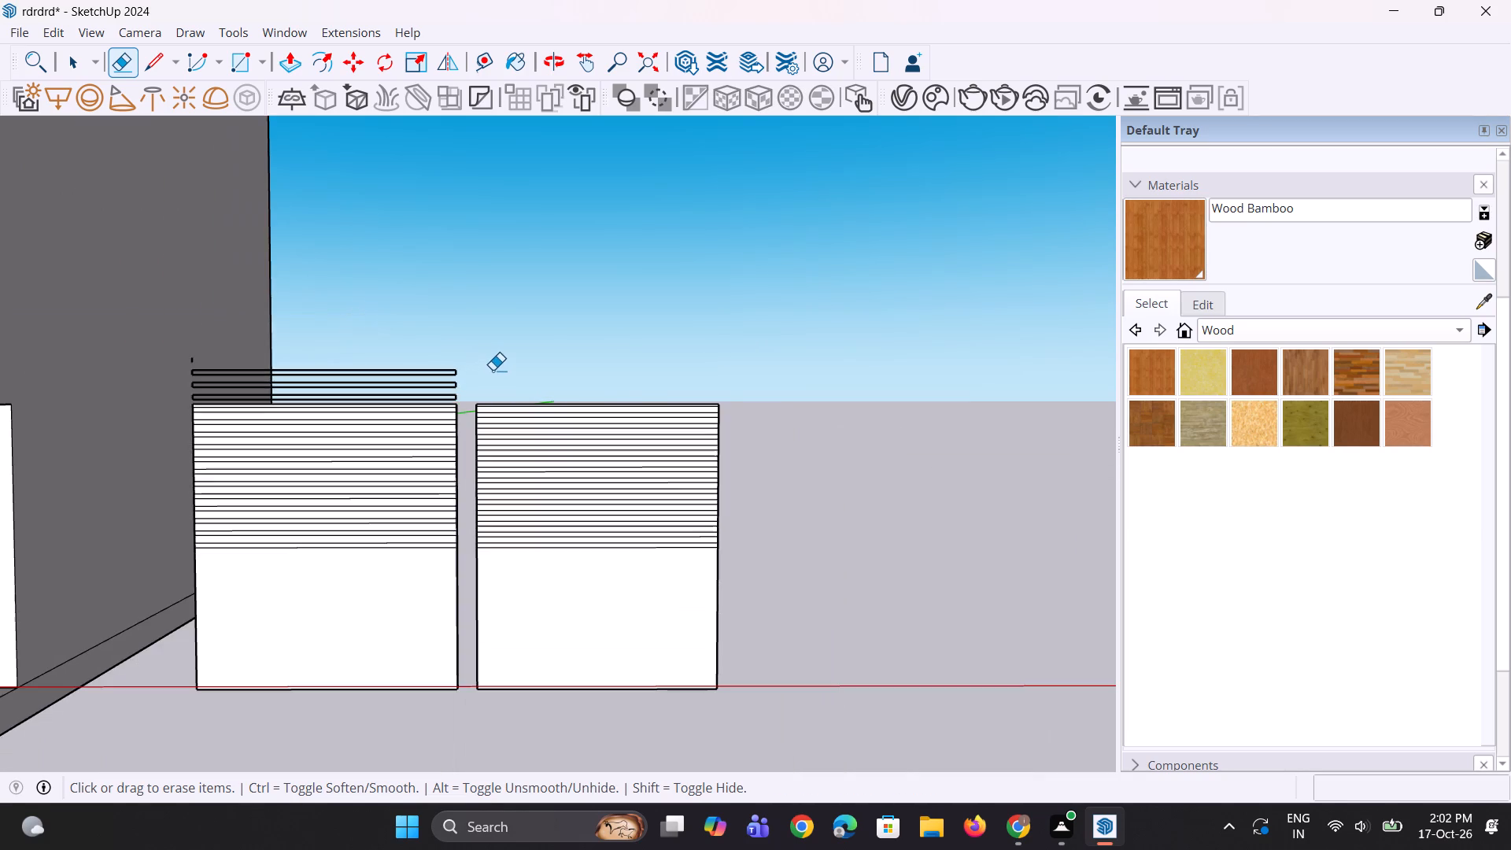
scroll(283, 357, up, 2)
scroll(182, 375, up, 3)
click(151, 357)
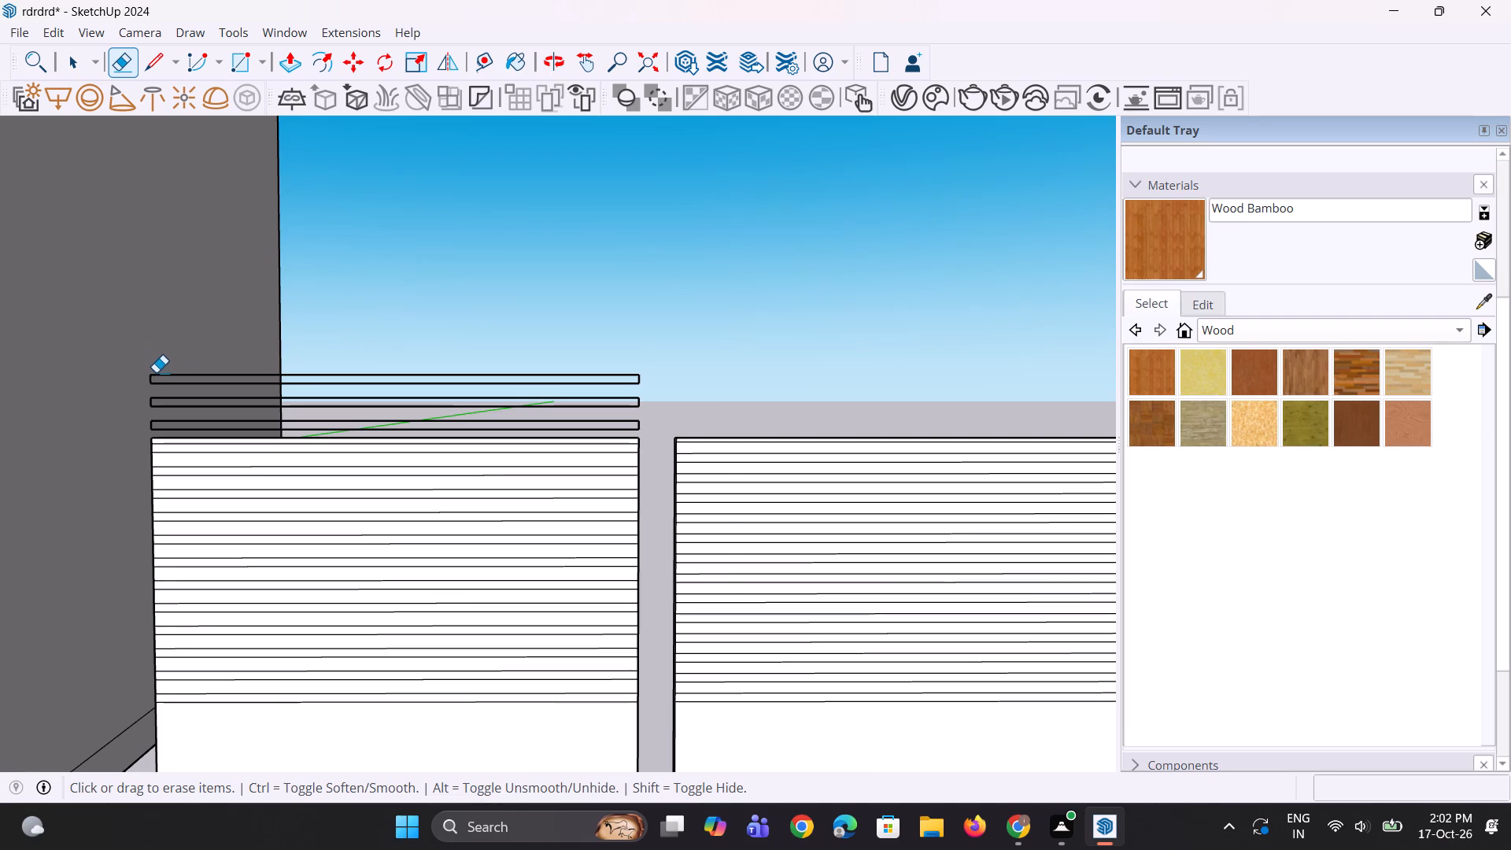
scroll(155, 372, up, 4)
click(147, 380)
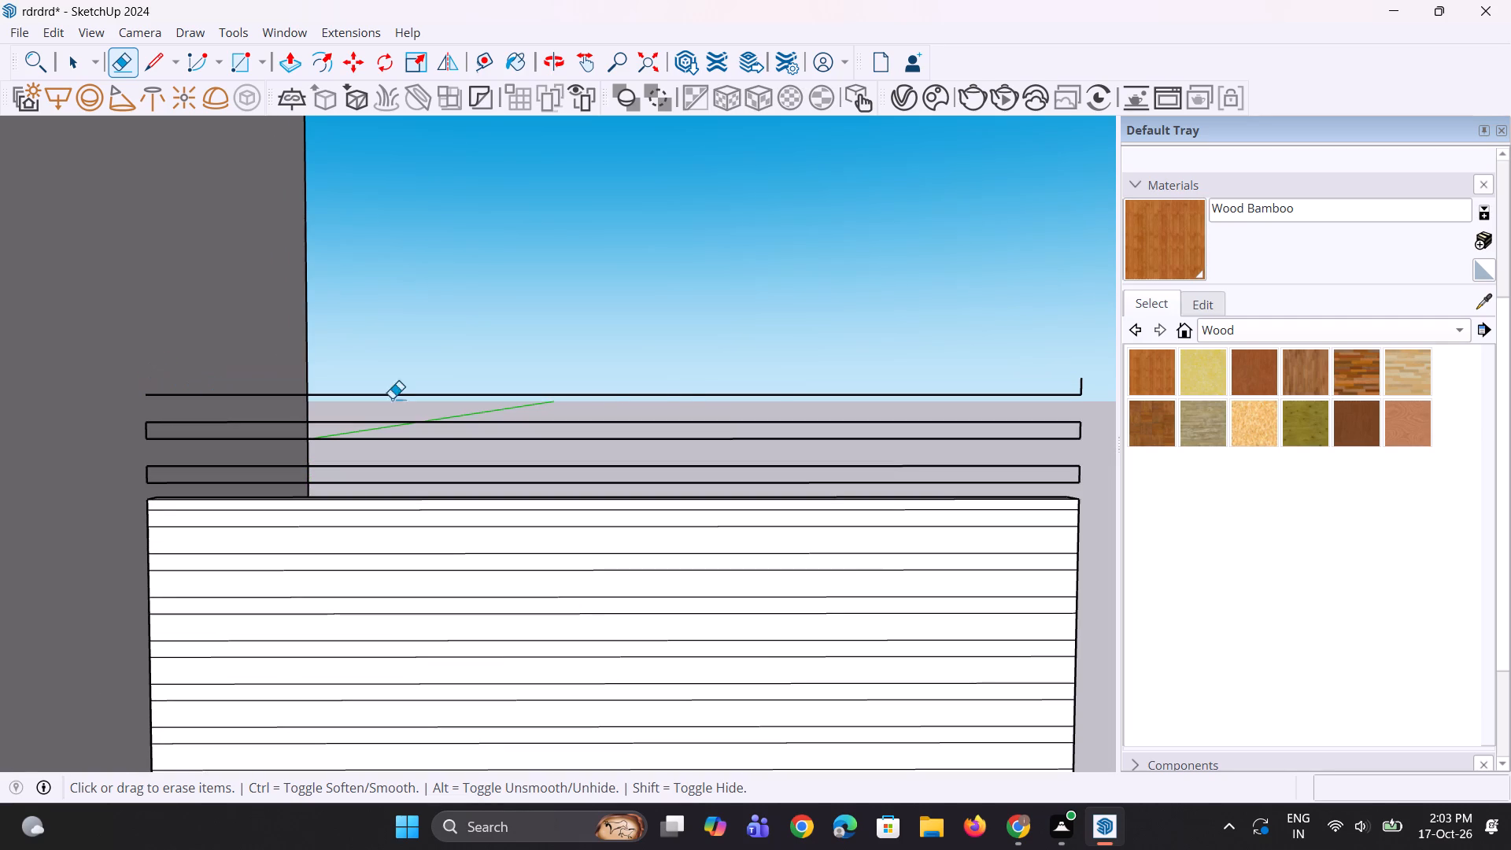
click(1081, 396)
Erase the leftover outlines of the two remaining surplus strips above the panel nearer the house.
click(1079, 438)
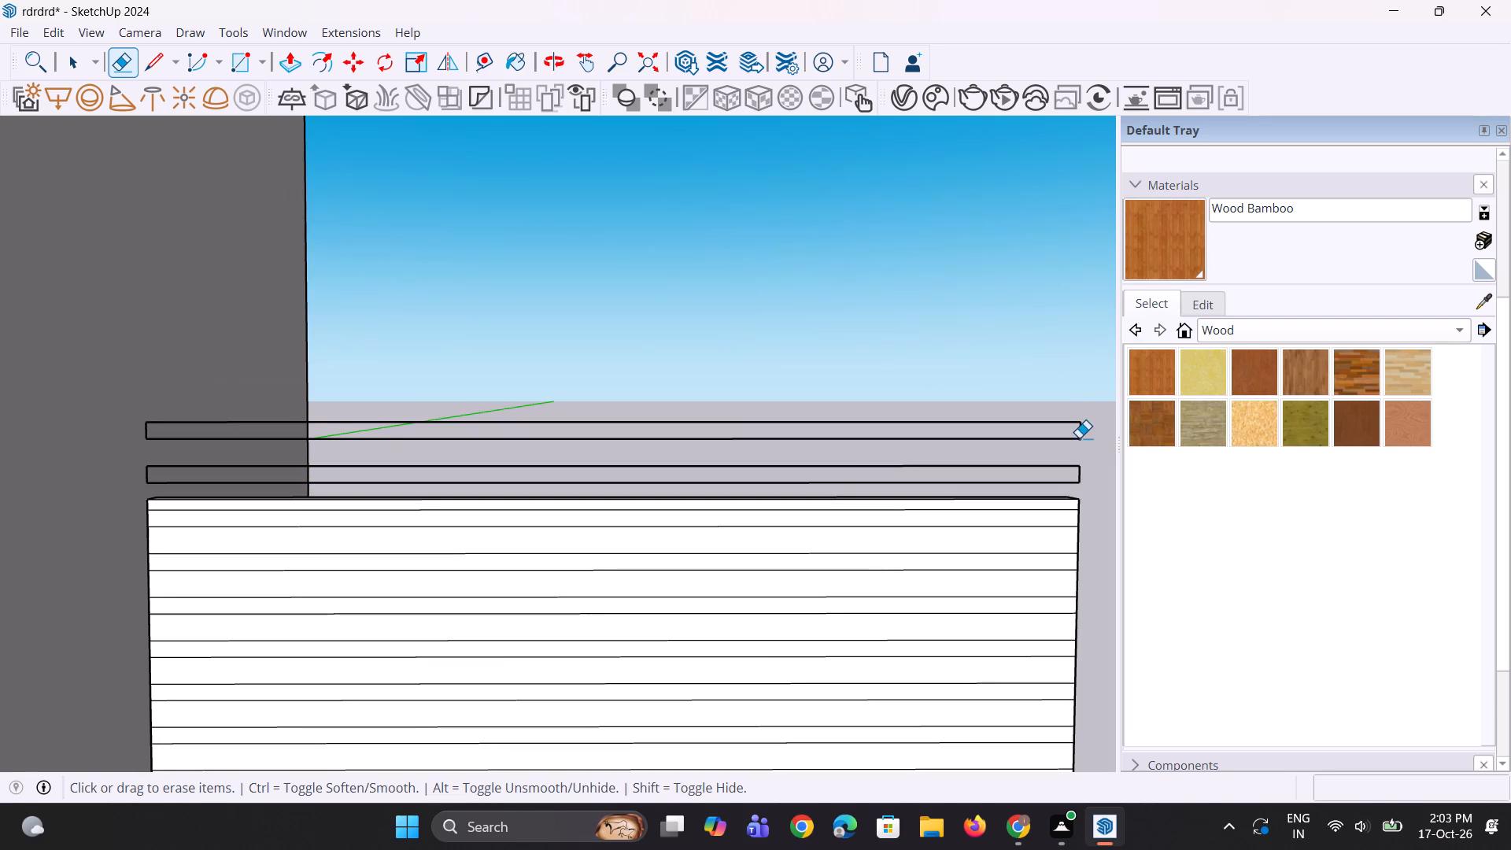
scroll(1077, 435, down, 3)
scroll(546, 423, up, 2)
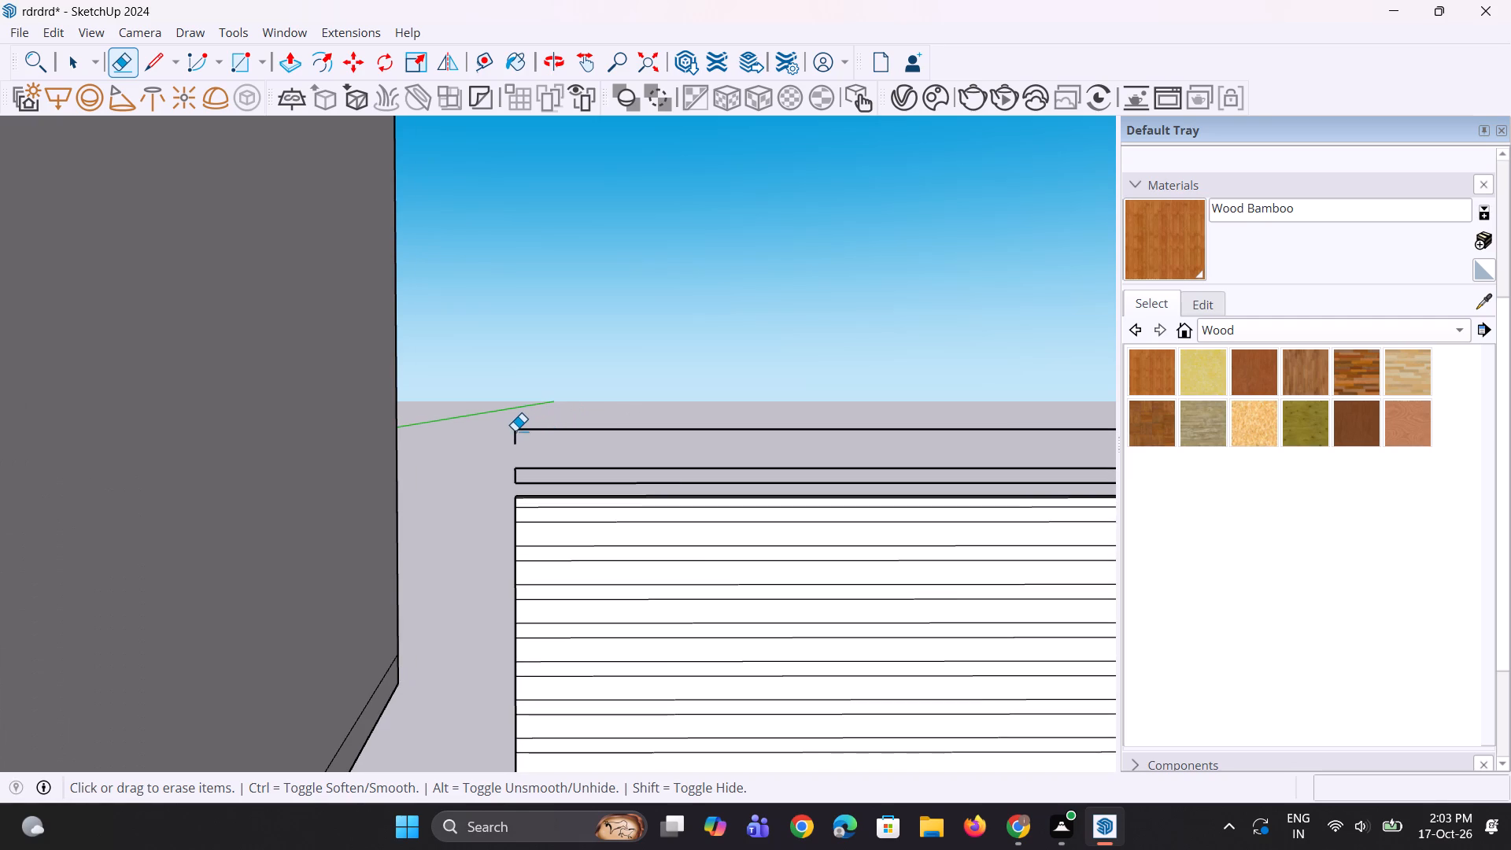
click(515, 431)
click(516, 471)
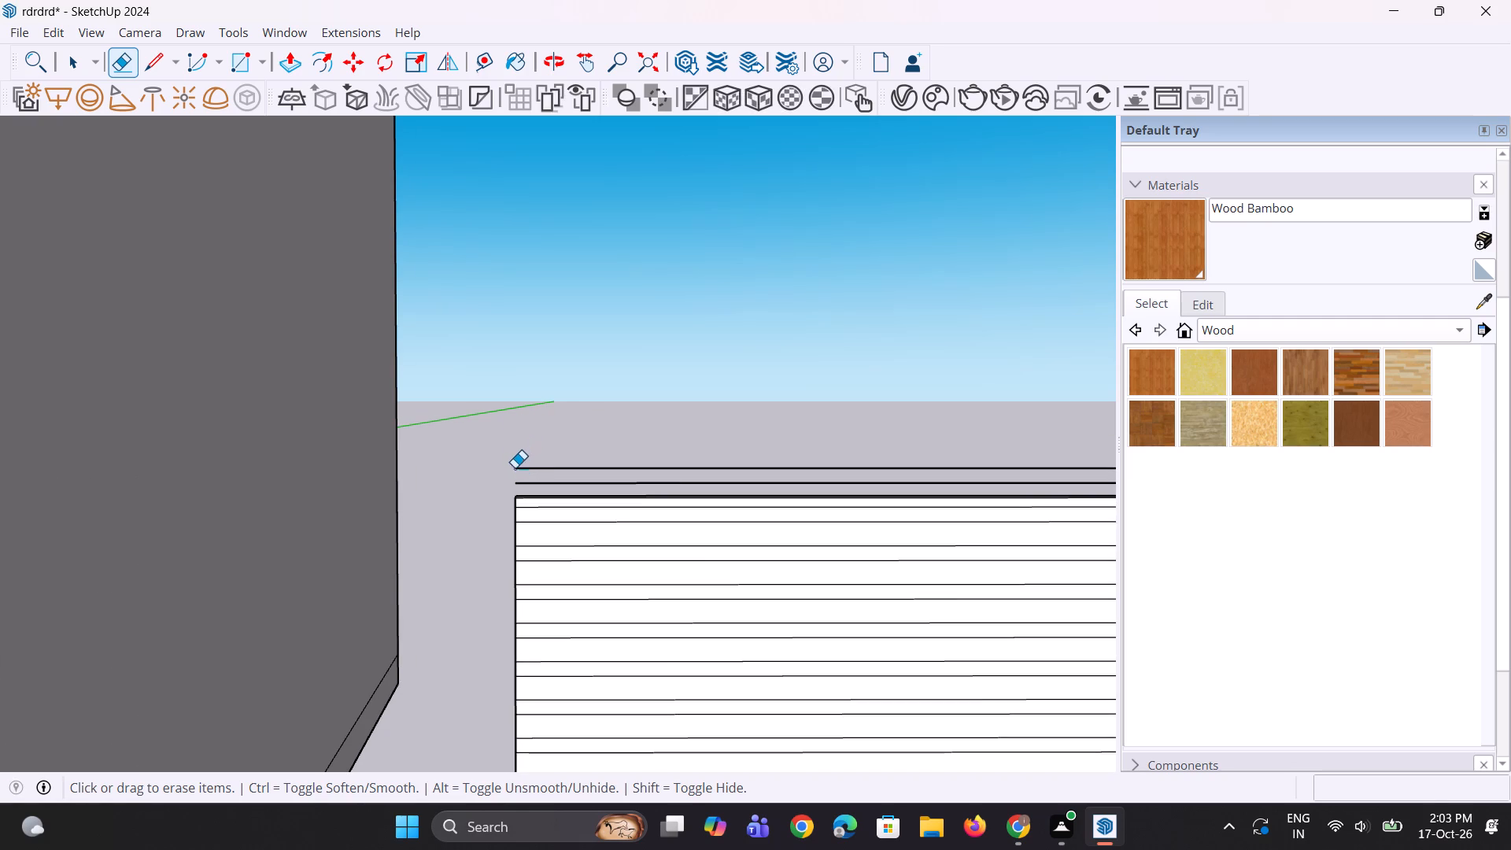
scroll(466, 446, down, 6)
scroll(831, 483, up, 2)
scroll(771, 459, up, 3)
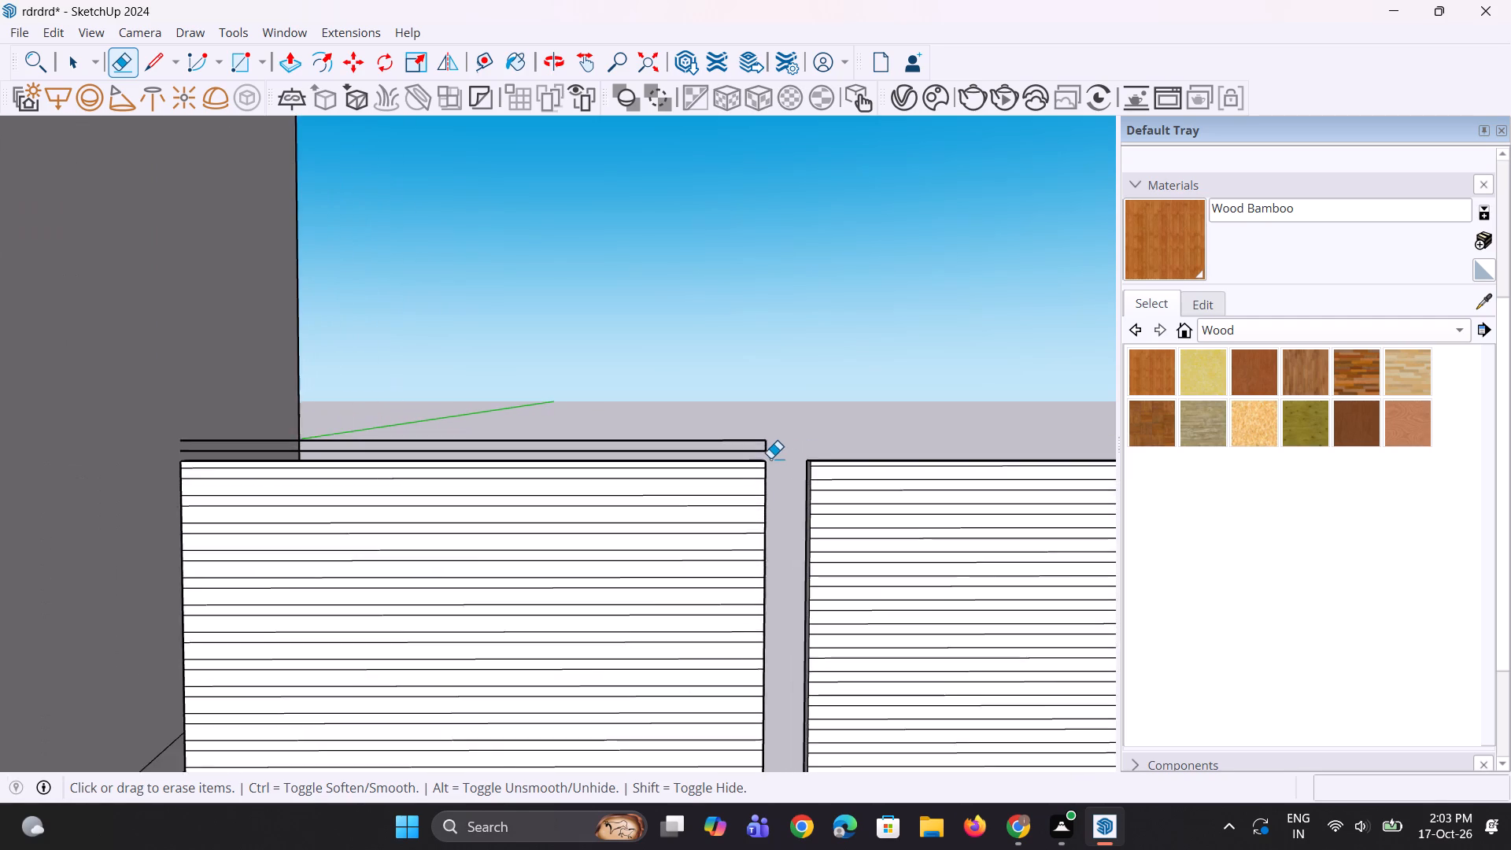
scroll(770, 458, up, 2)
click(766, 451)
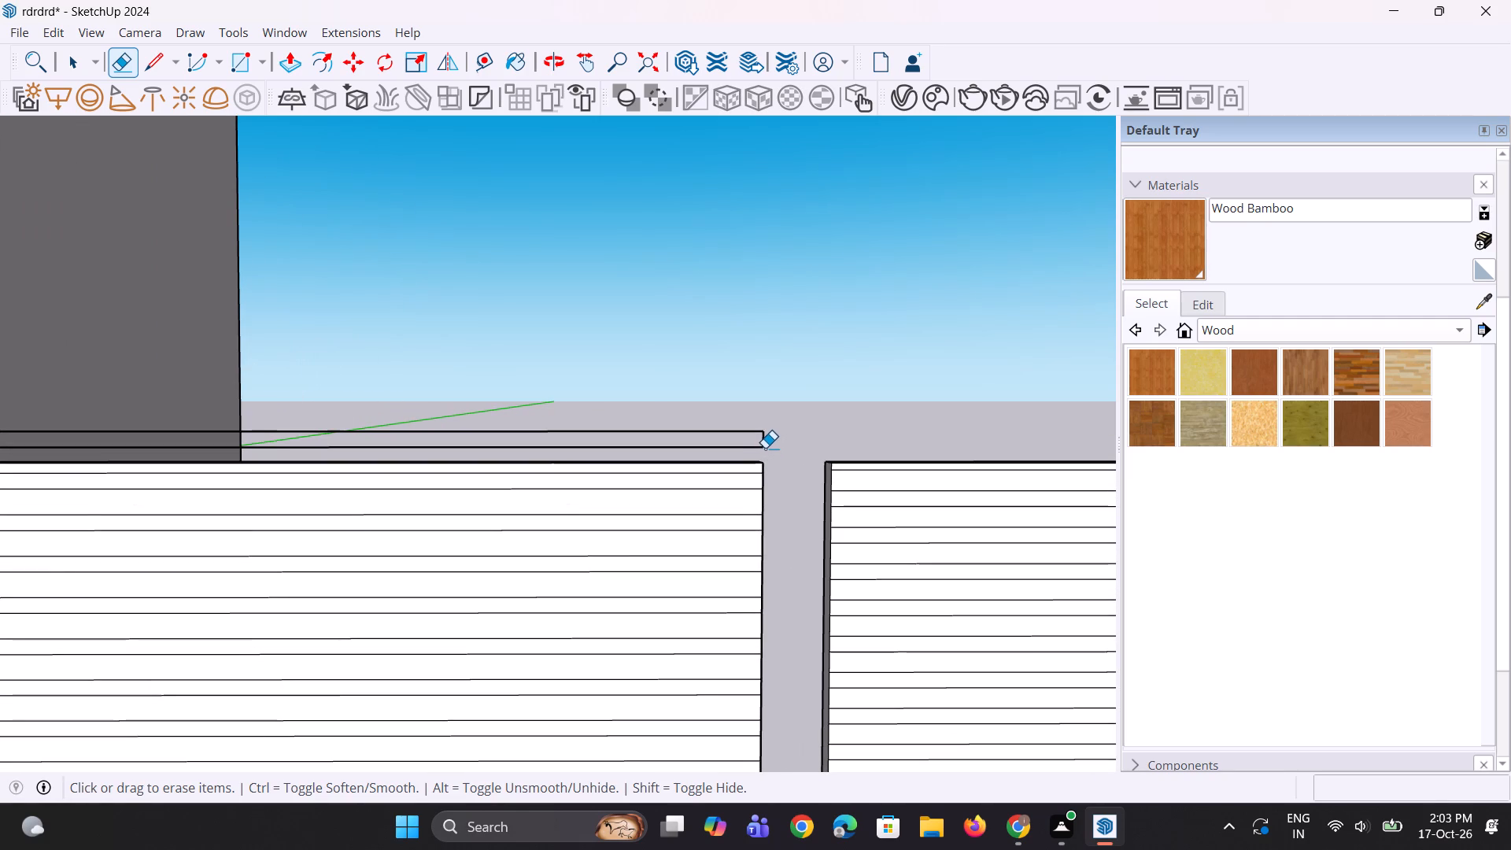
click(764, 447)
click(766, 434)
click(763, 434)
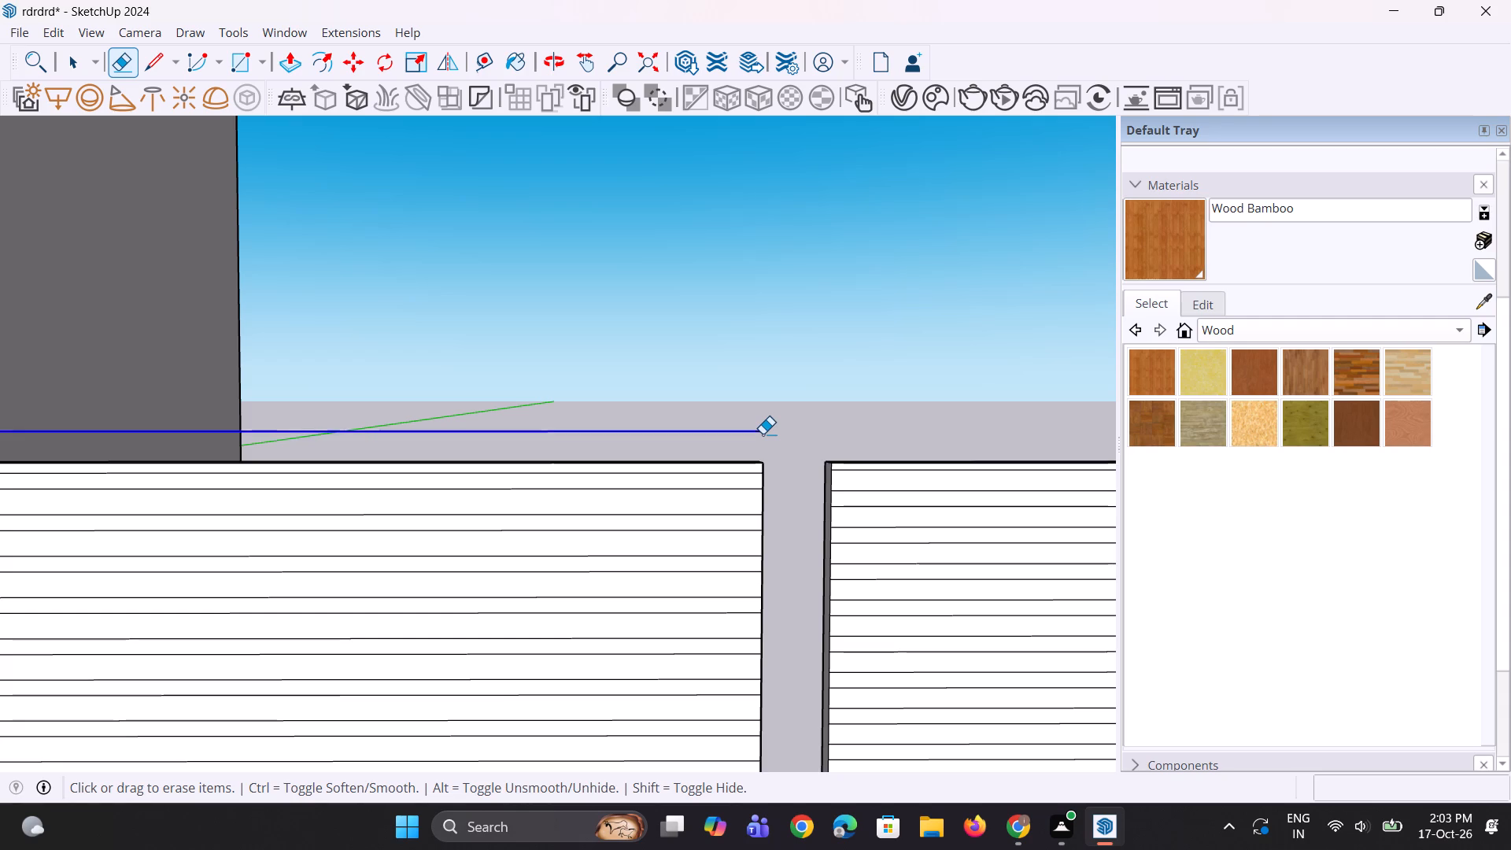
Examine the top edges and corners of both striped panels for leftover strip lines.
scroll(786, 412, down, 4)
scroll(492, 453, up, 3)
scroll(320, 430, up, 3)
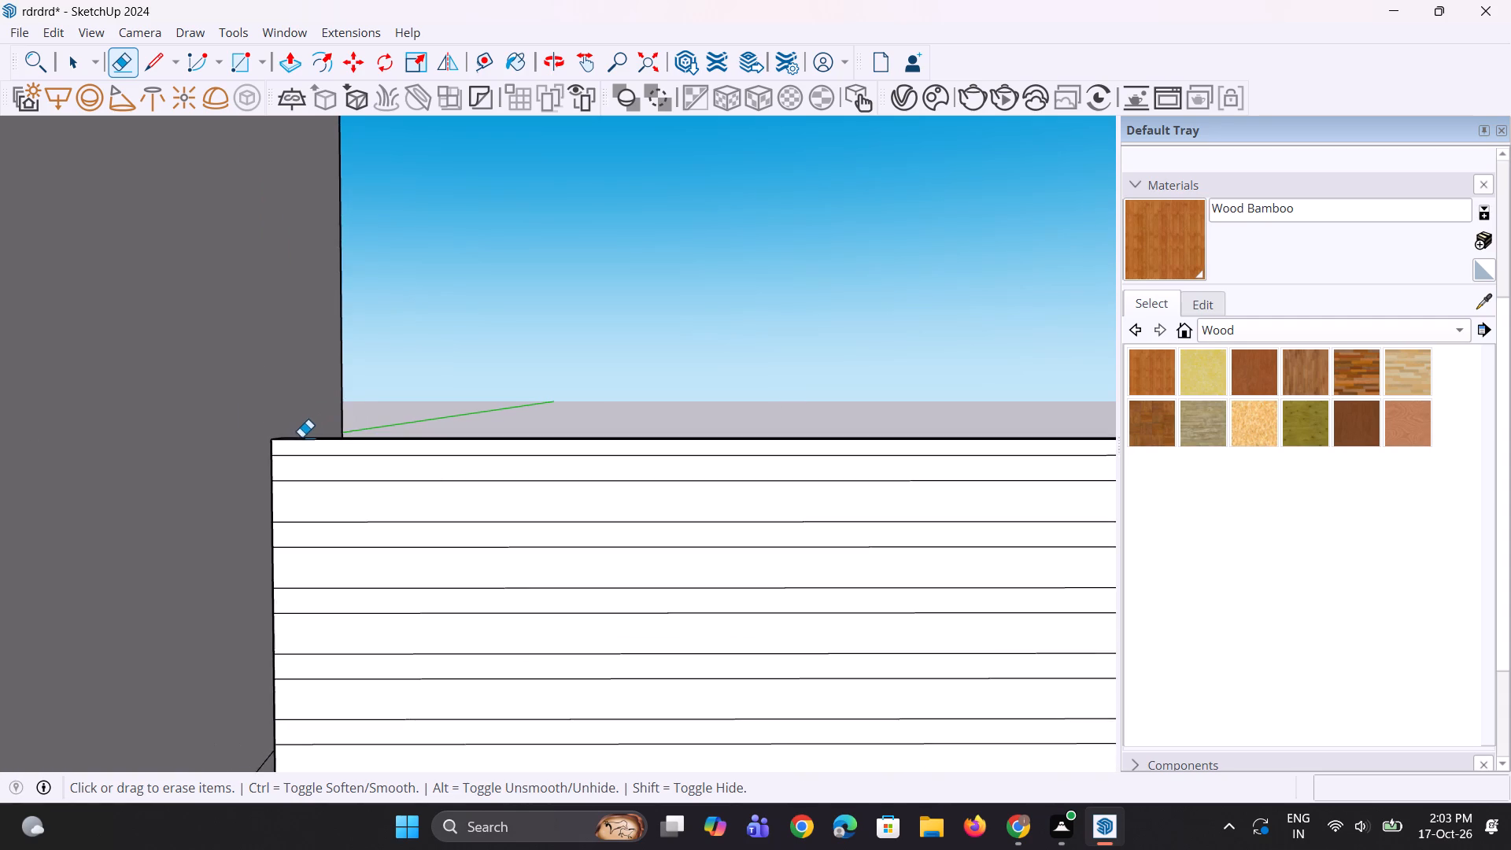
scroll(302, 434, down, 9)
scroll(792, 434, up, 6)
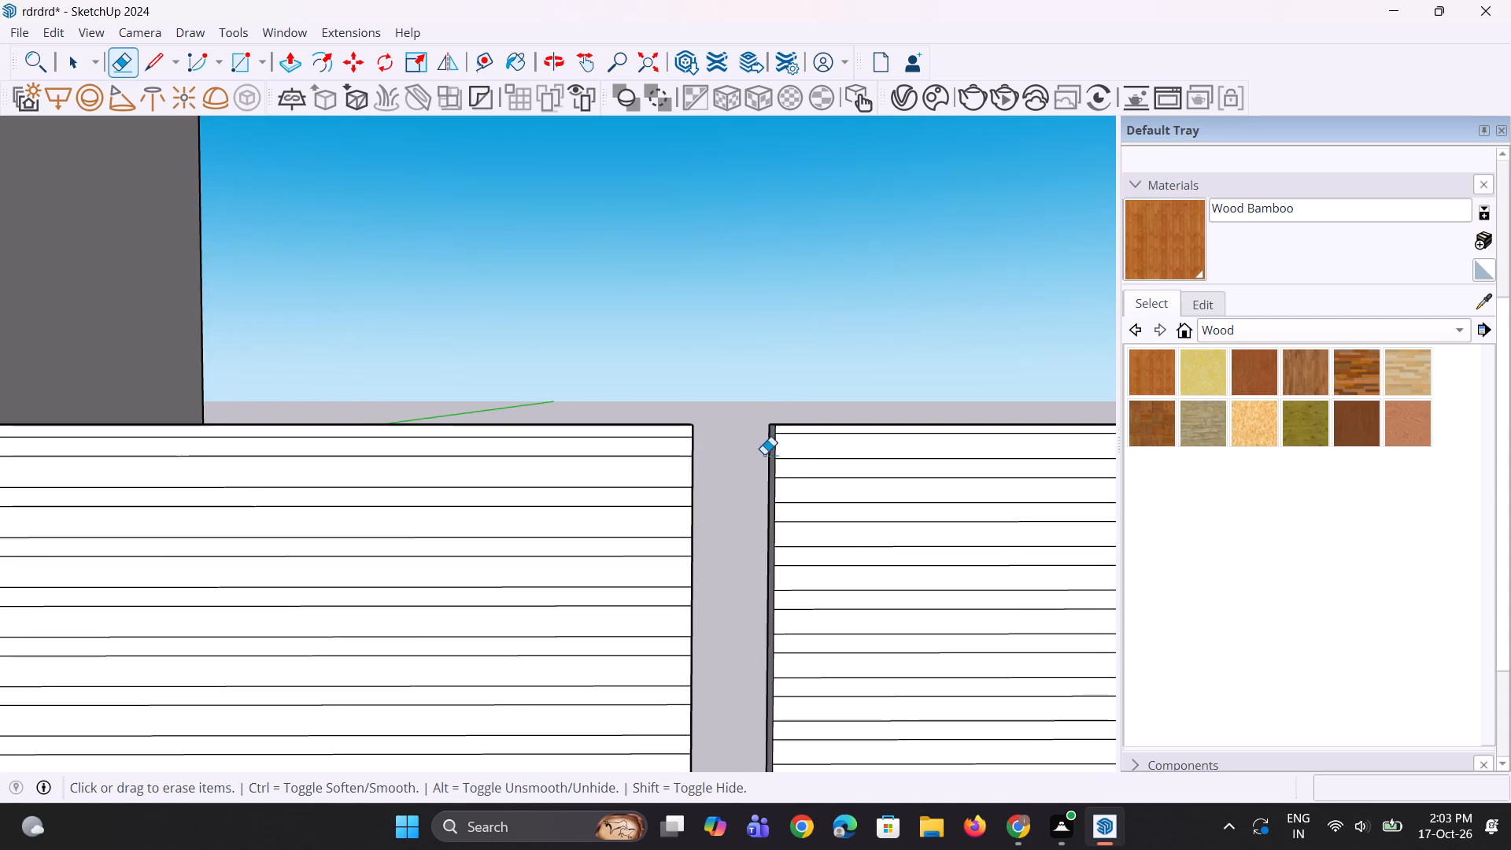
scroll(792, 468, up, 3)
middle_drag(763, 449, 962, 557)
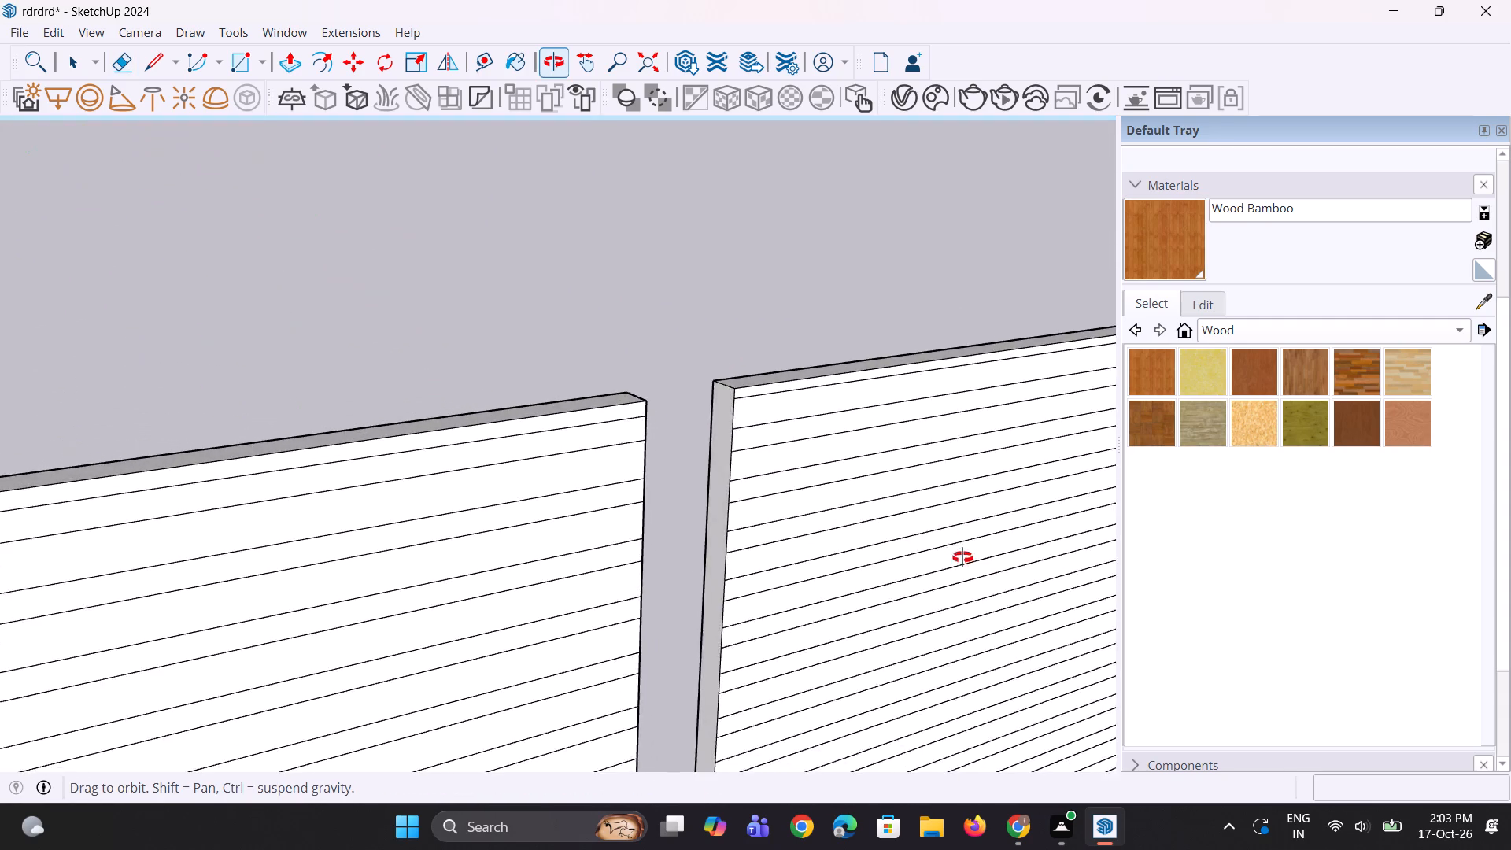
Push the narrow strip just below the top edge of the panel nearer the house 3" inward.
middle_drag(962, 557, 869, 458)
key(space)
key(space)
scroll(707, 372, down, 9)
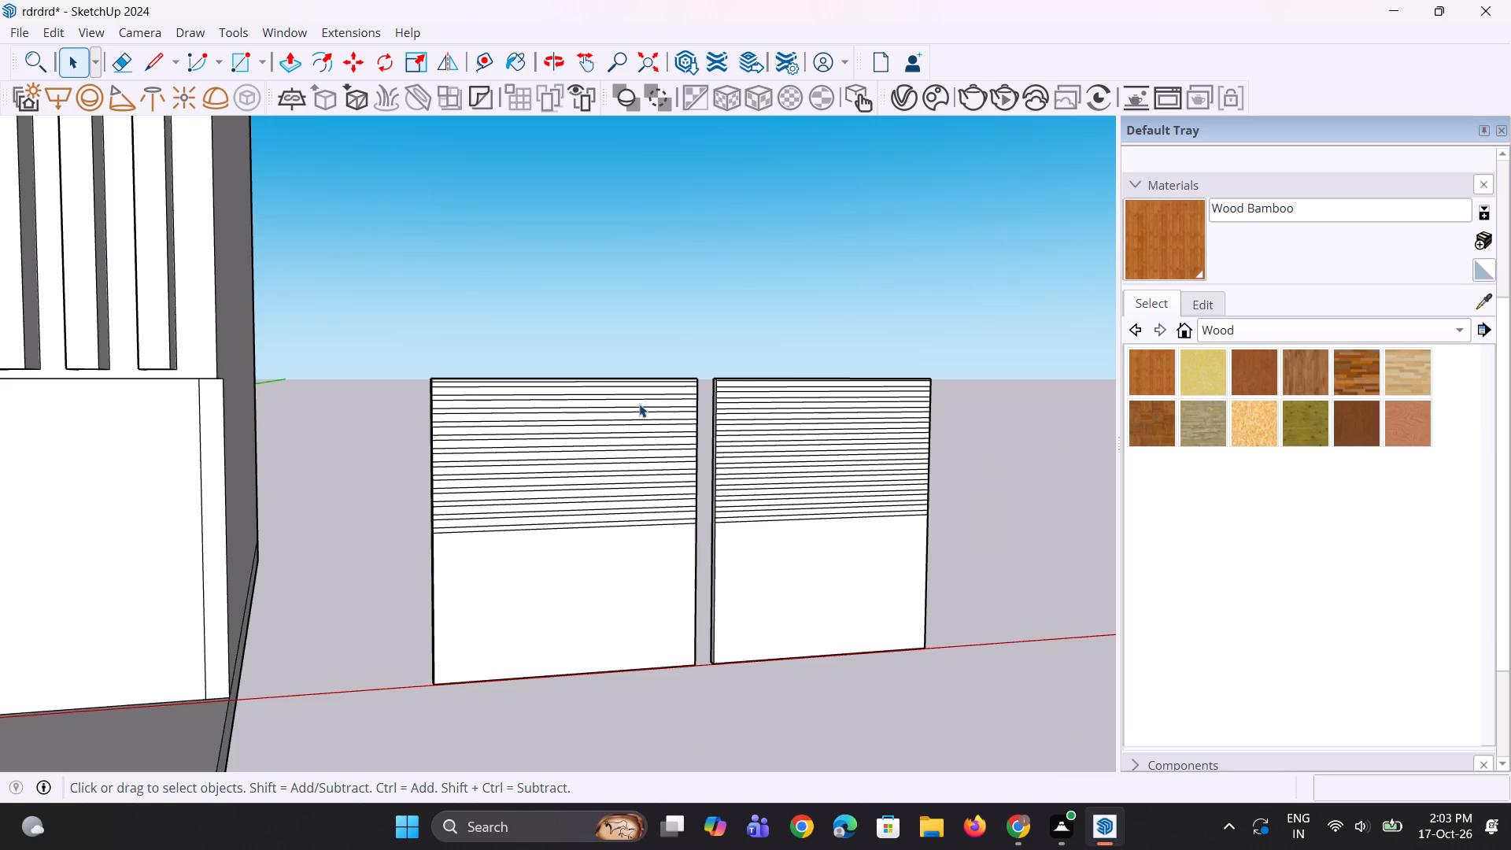
scroll(619, 401, down, 3)
middle_drag(619, 401, 597, 456)
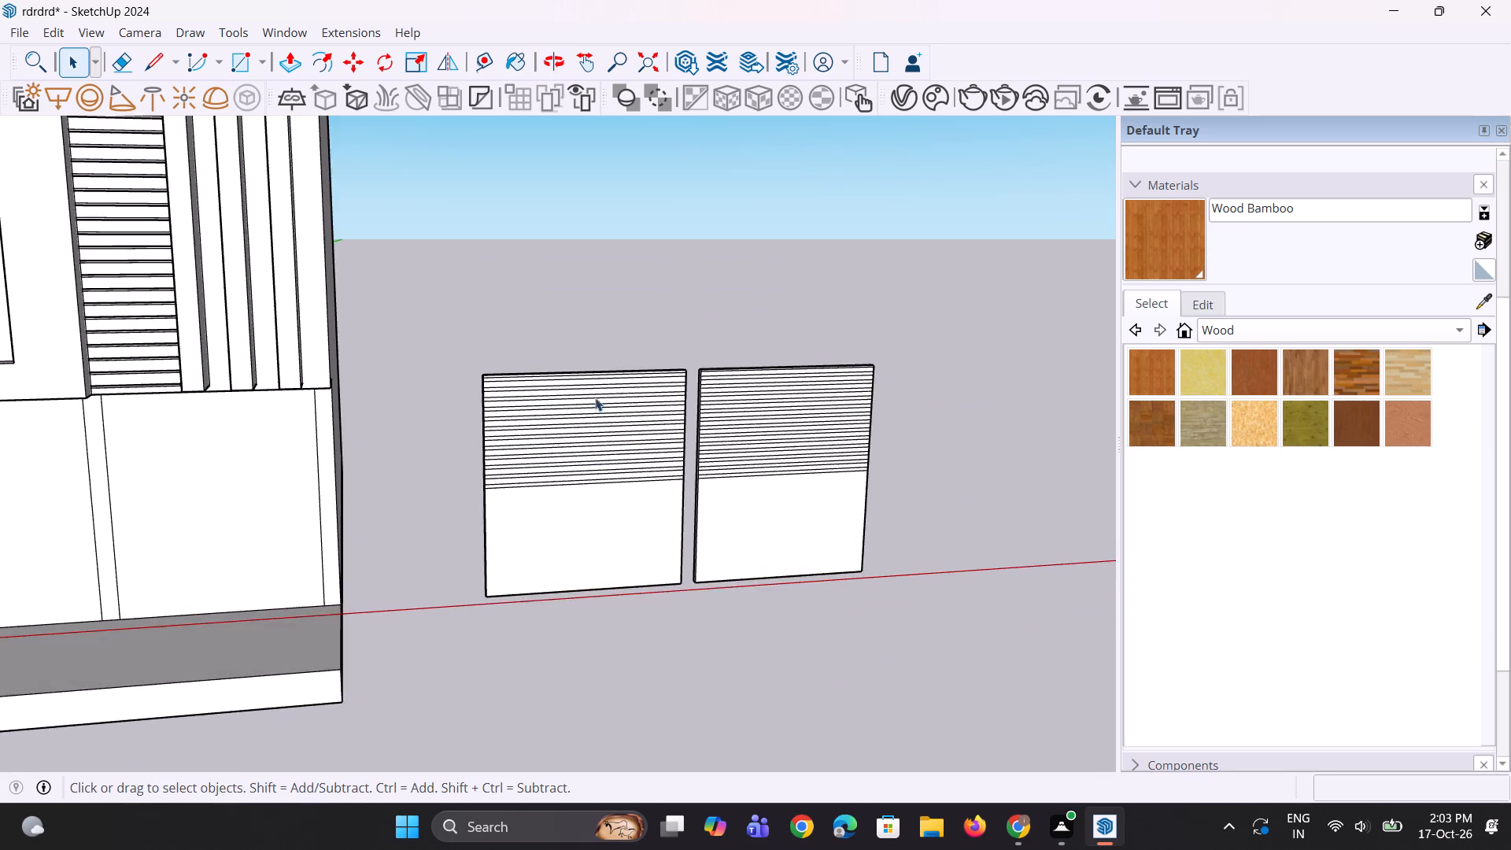
scroll(608, 375, up, 12)
middle_drag(738, 412, 689, 405)
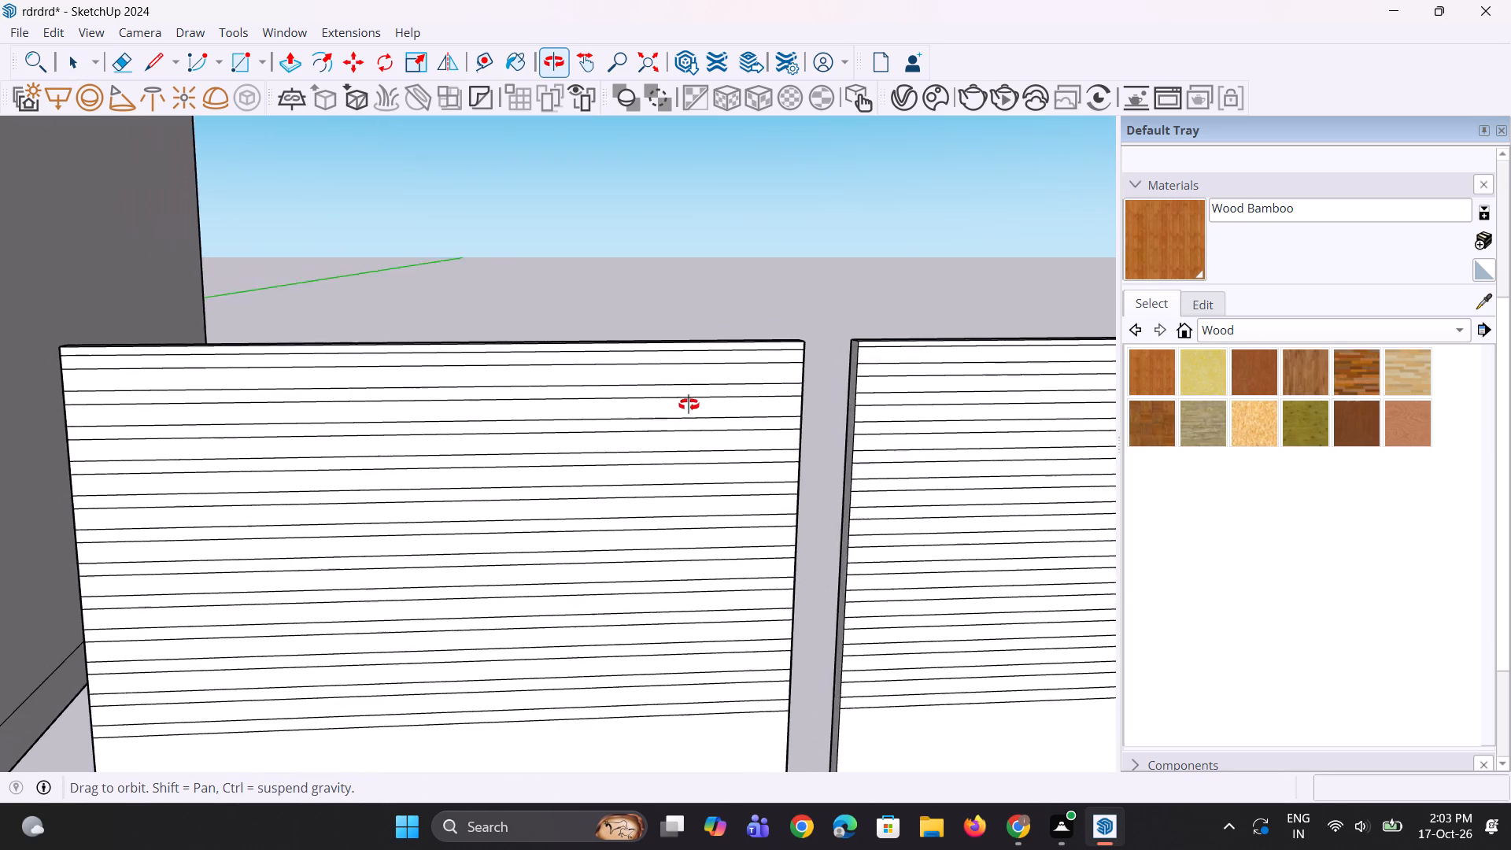
middle_drag(689, 405, 662, 404)
scroll(682, 404, up, 1)
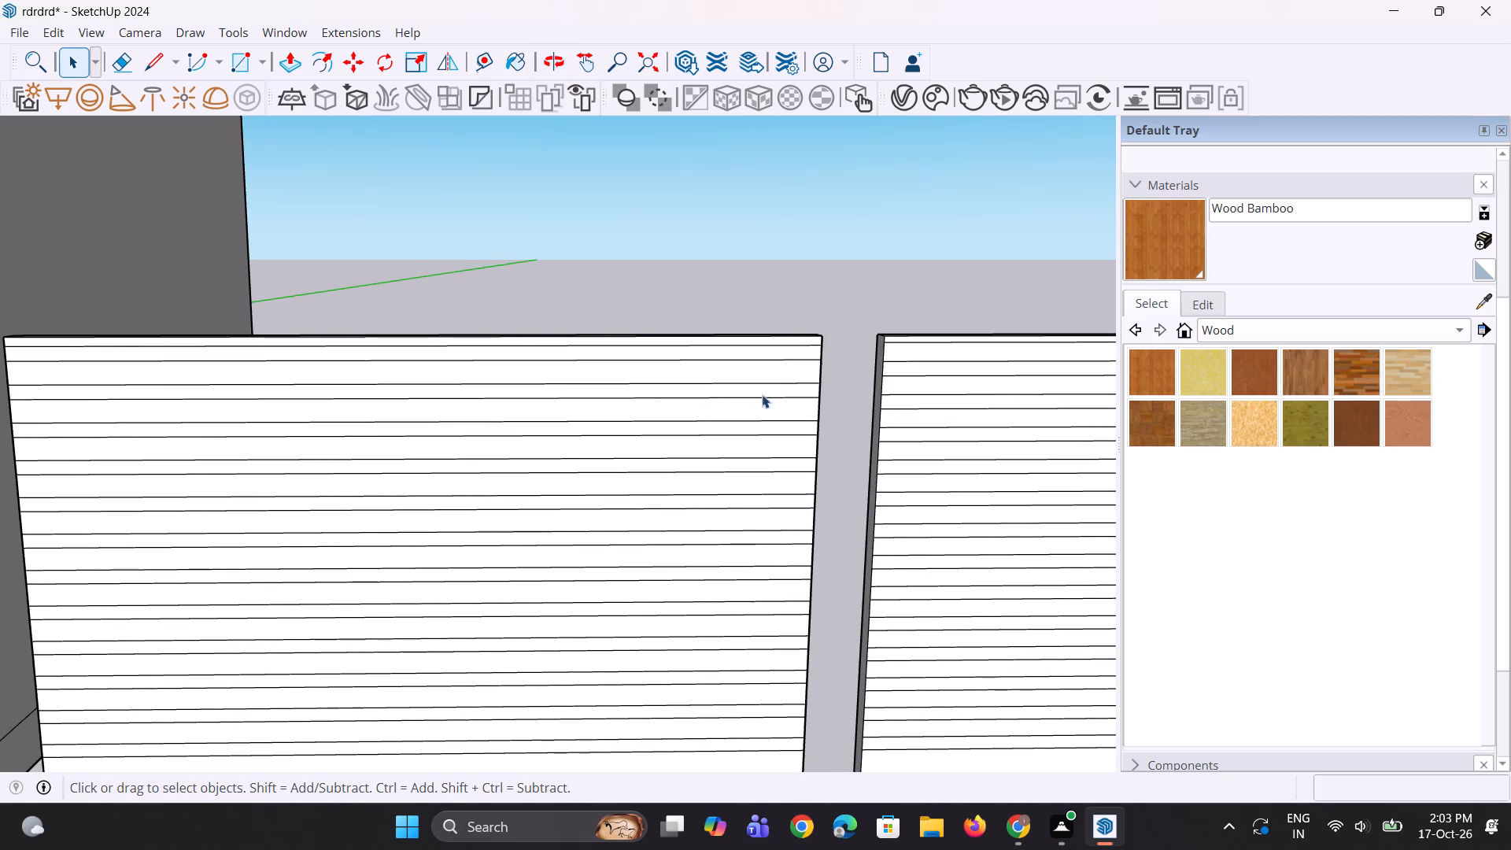
key(p)
click(796, 352)
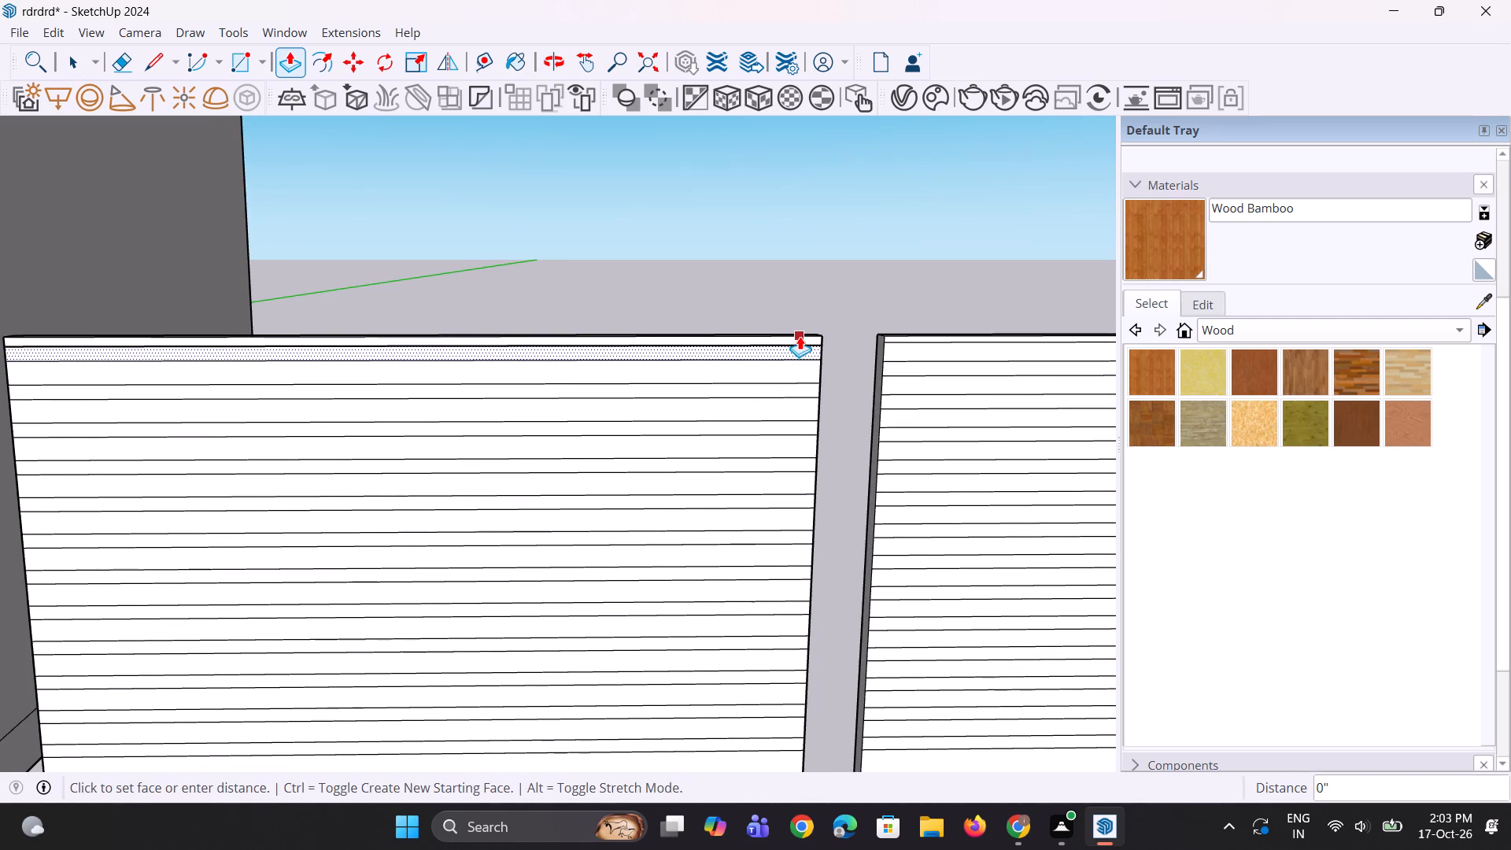
middle_drag(788, 369, 731, 552)
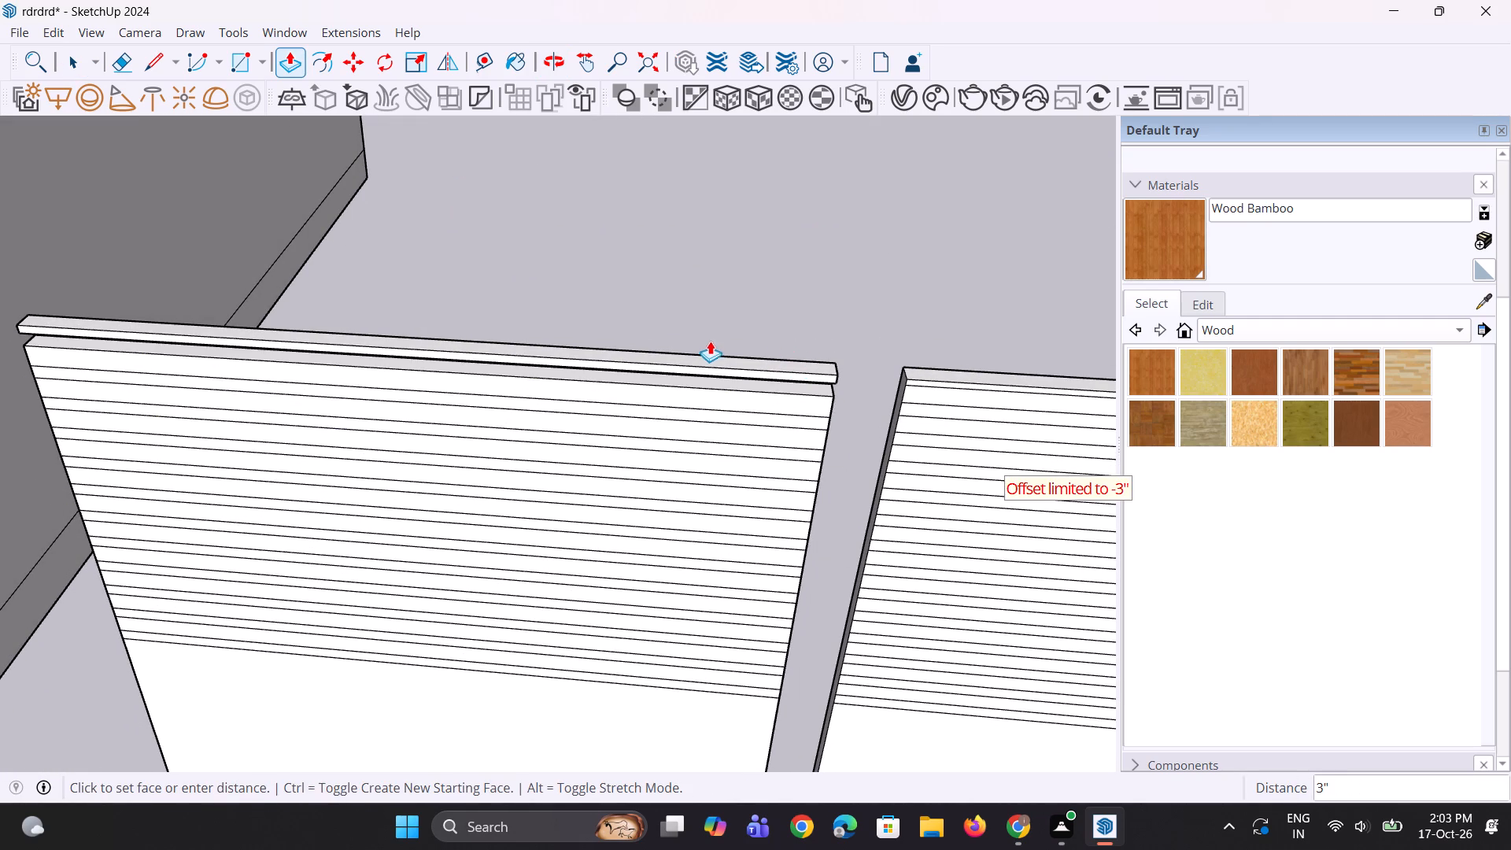
click(654, 349)
Repeat the 3" inward push on the next six narrow strips down the panel nearer the house.
scroll(654, 397, up, 1)
middle_drag(656, 388, 675, 284)
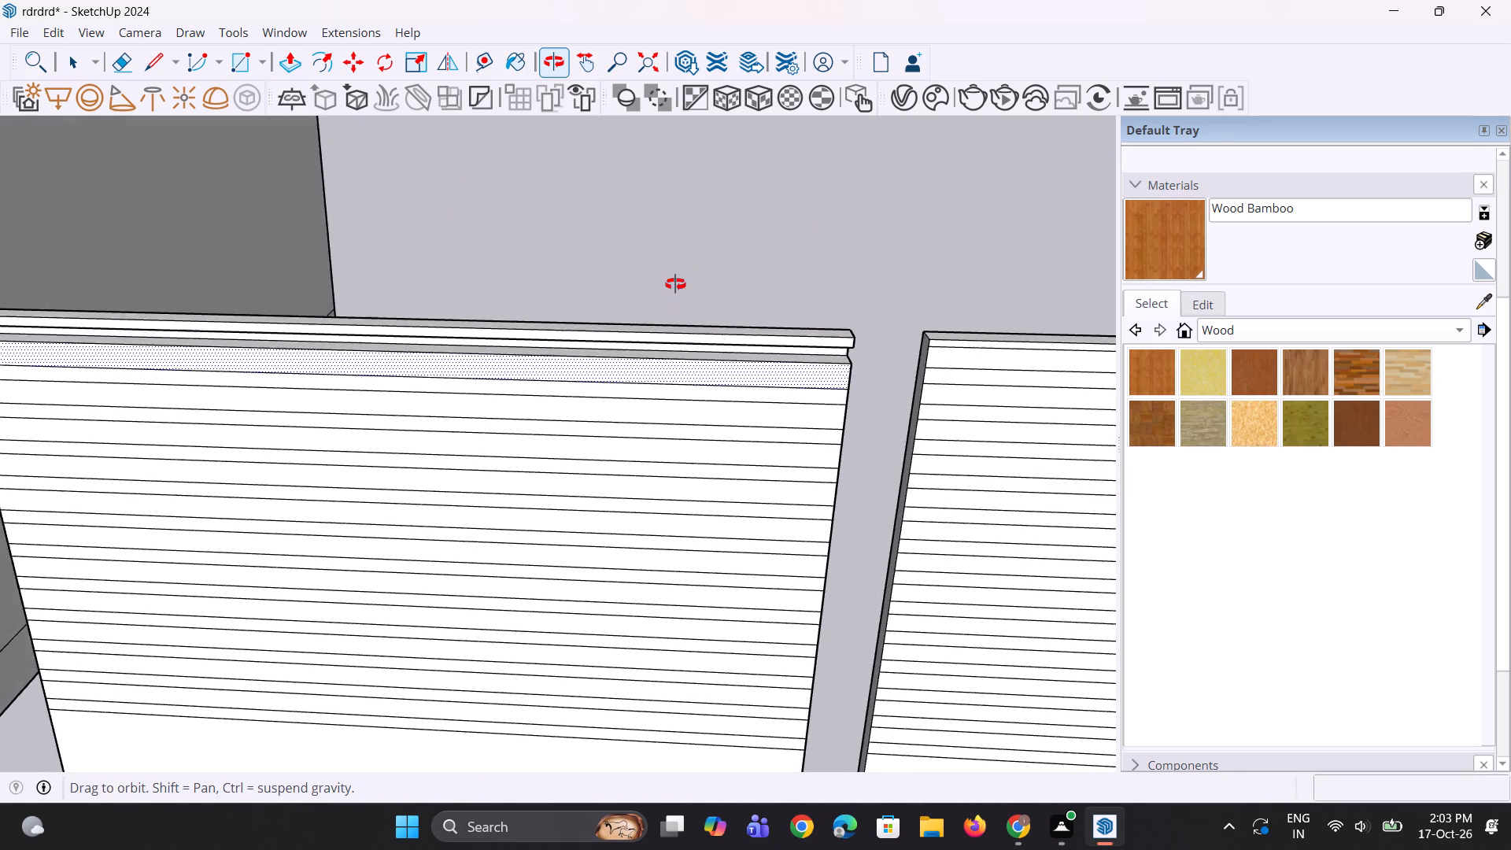
middle_drag(675, 284, 681, 256)
double_click(702, 373)
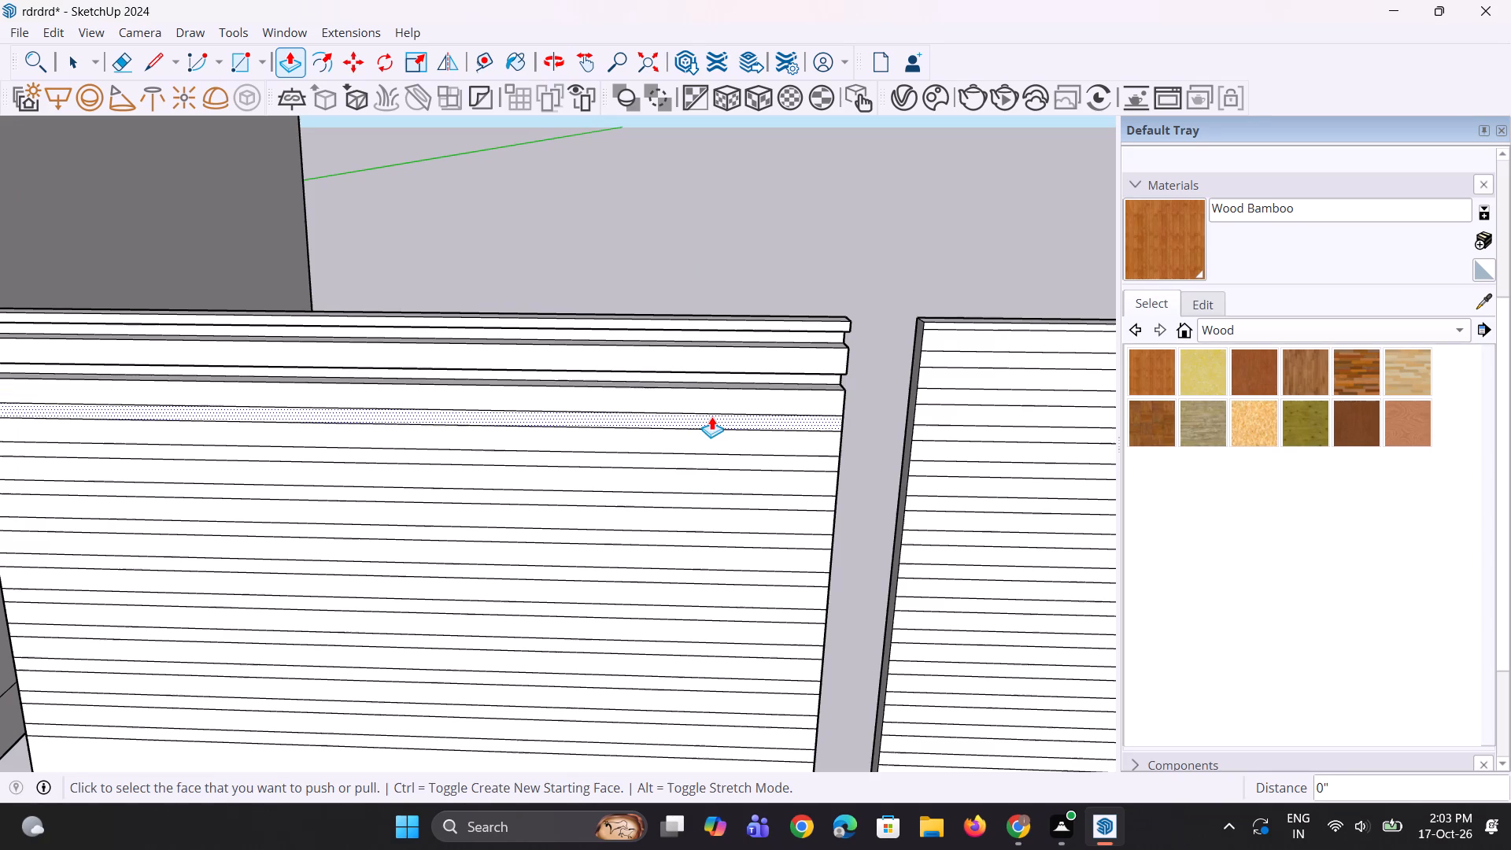
double_click(711, 420)
double_click(717, 456)
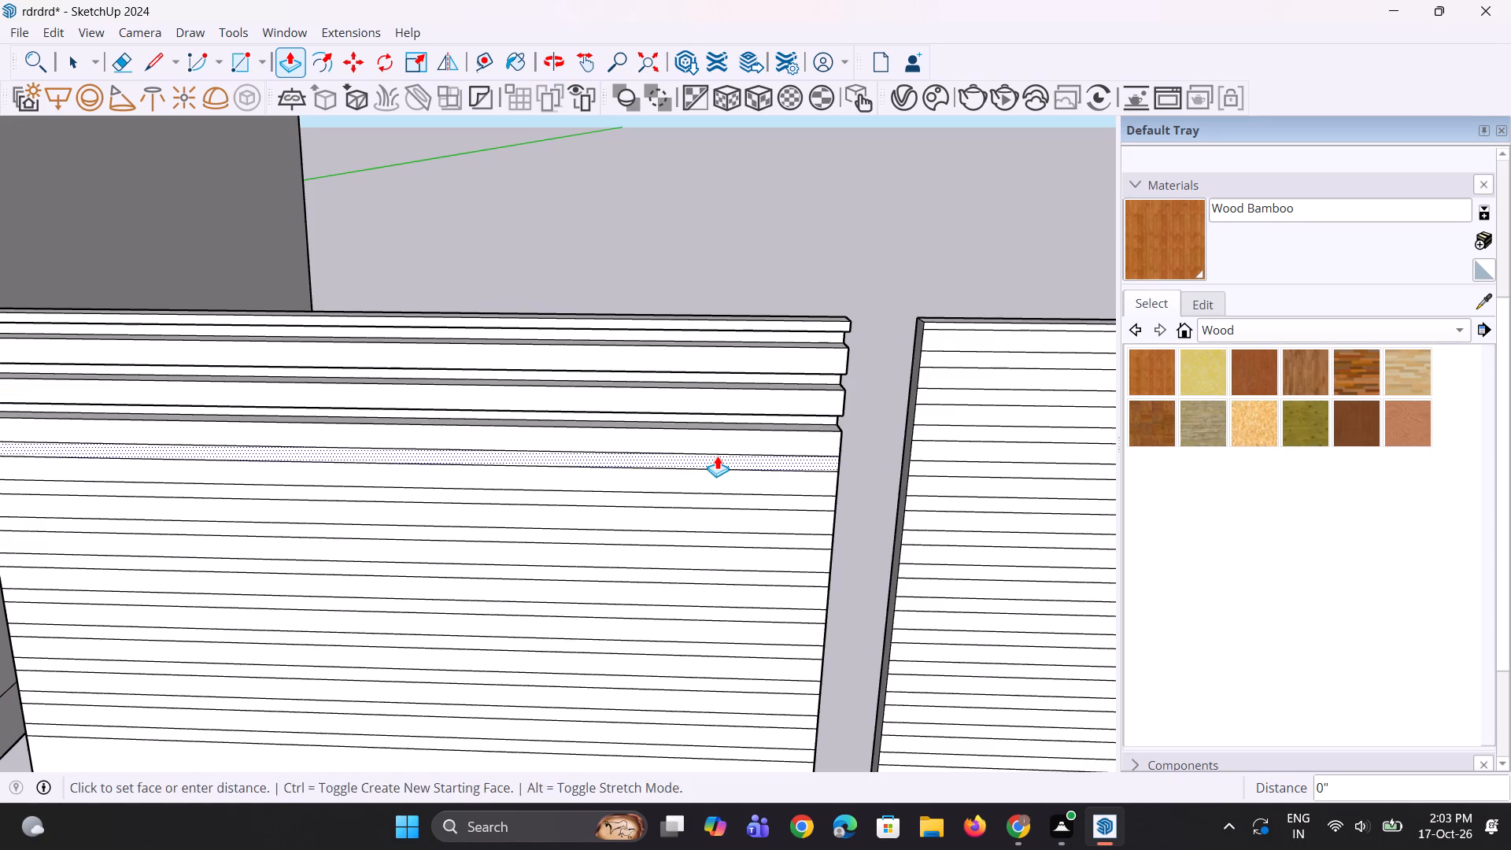
double_click(727, 506)
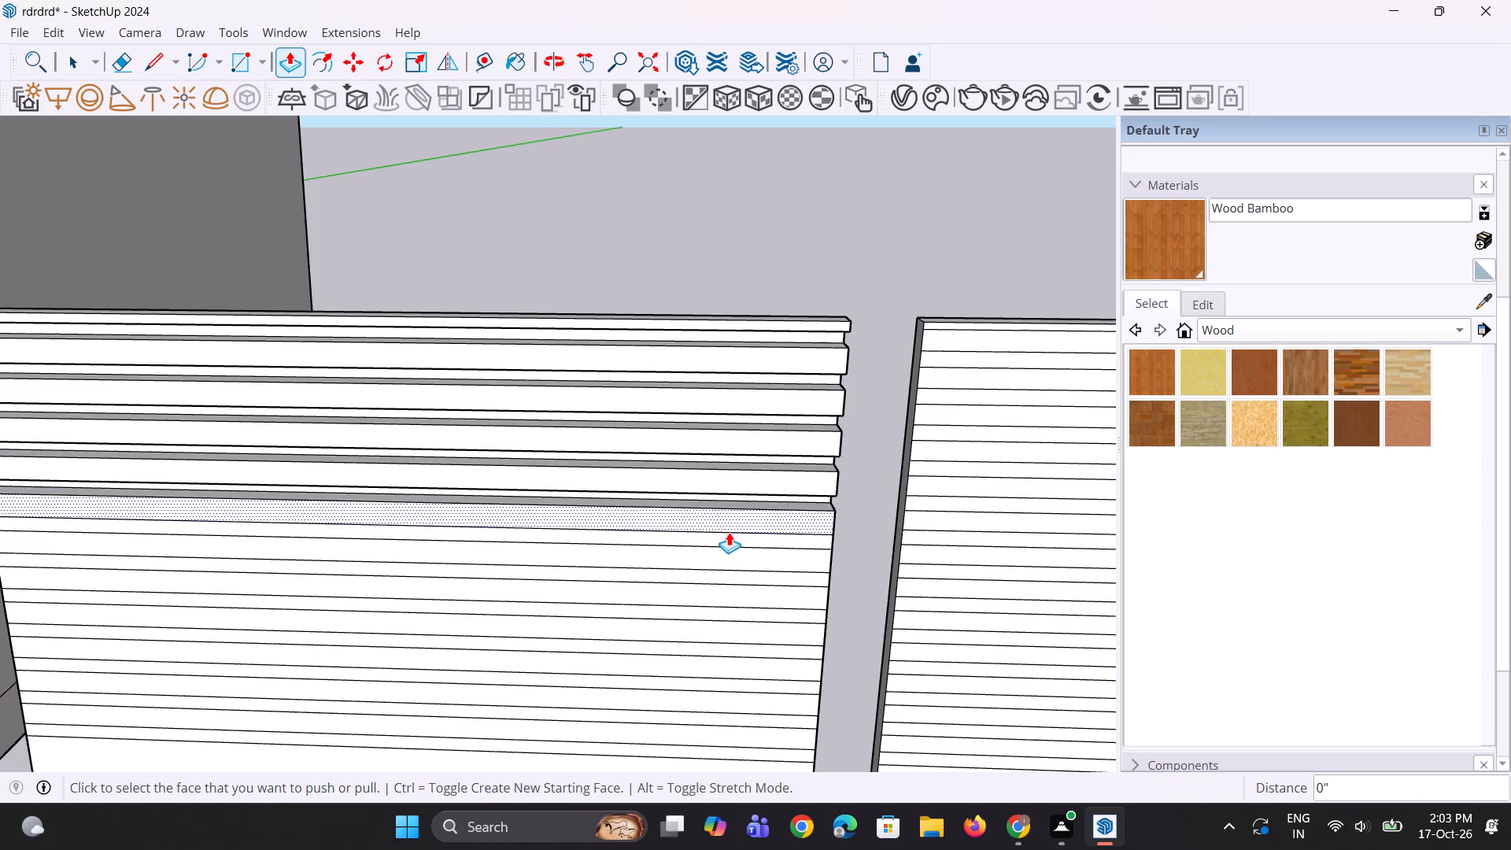
double_click(729, 542)
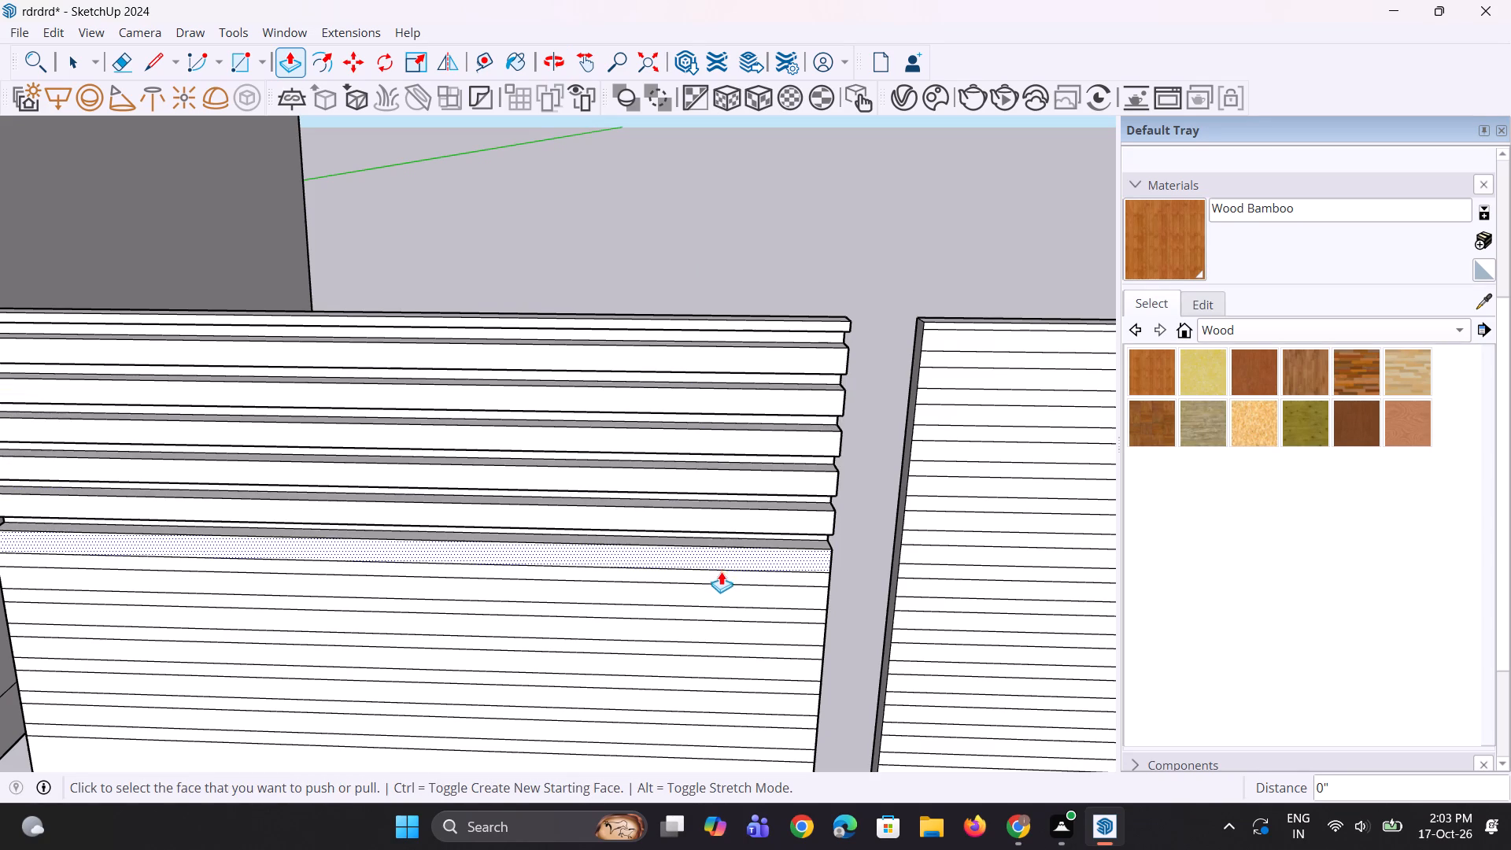
double_click(720, 574)
Repeat the 3" inward push on the five lowest narrow strips of the panel nearer the house.
middle_drag(652, 452, 645, 350)
scroll(604, 319, down, 4)
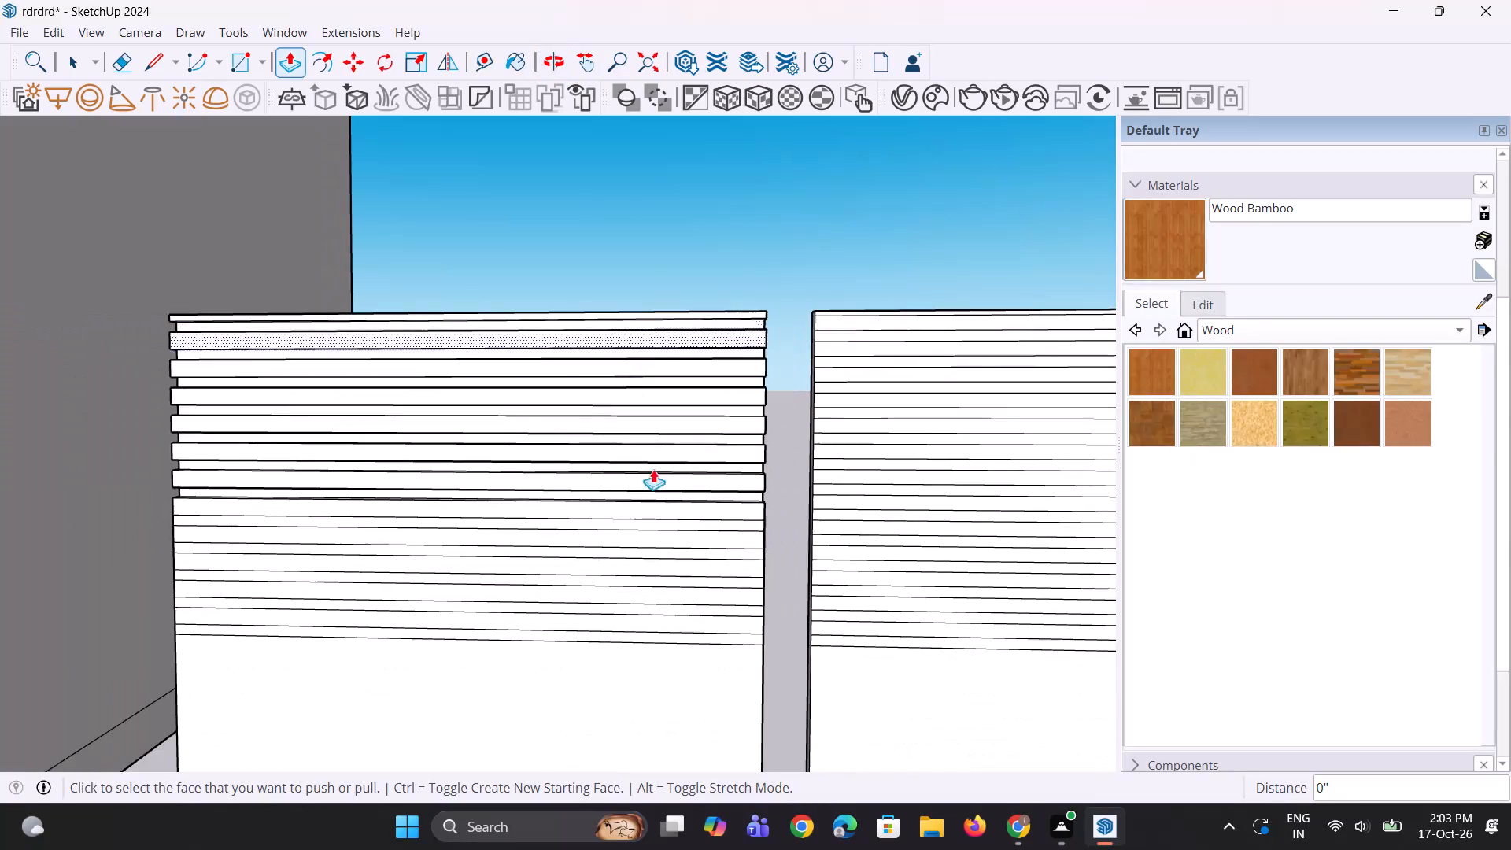
scroll(671, 530, up, 5)
double_click(711, 519)
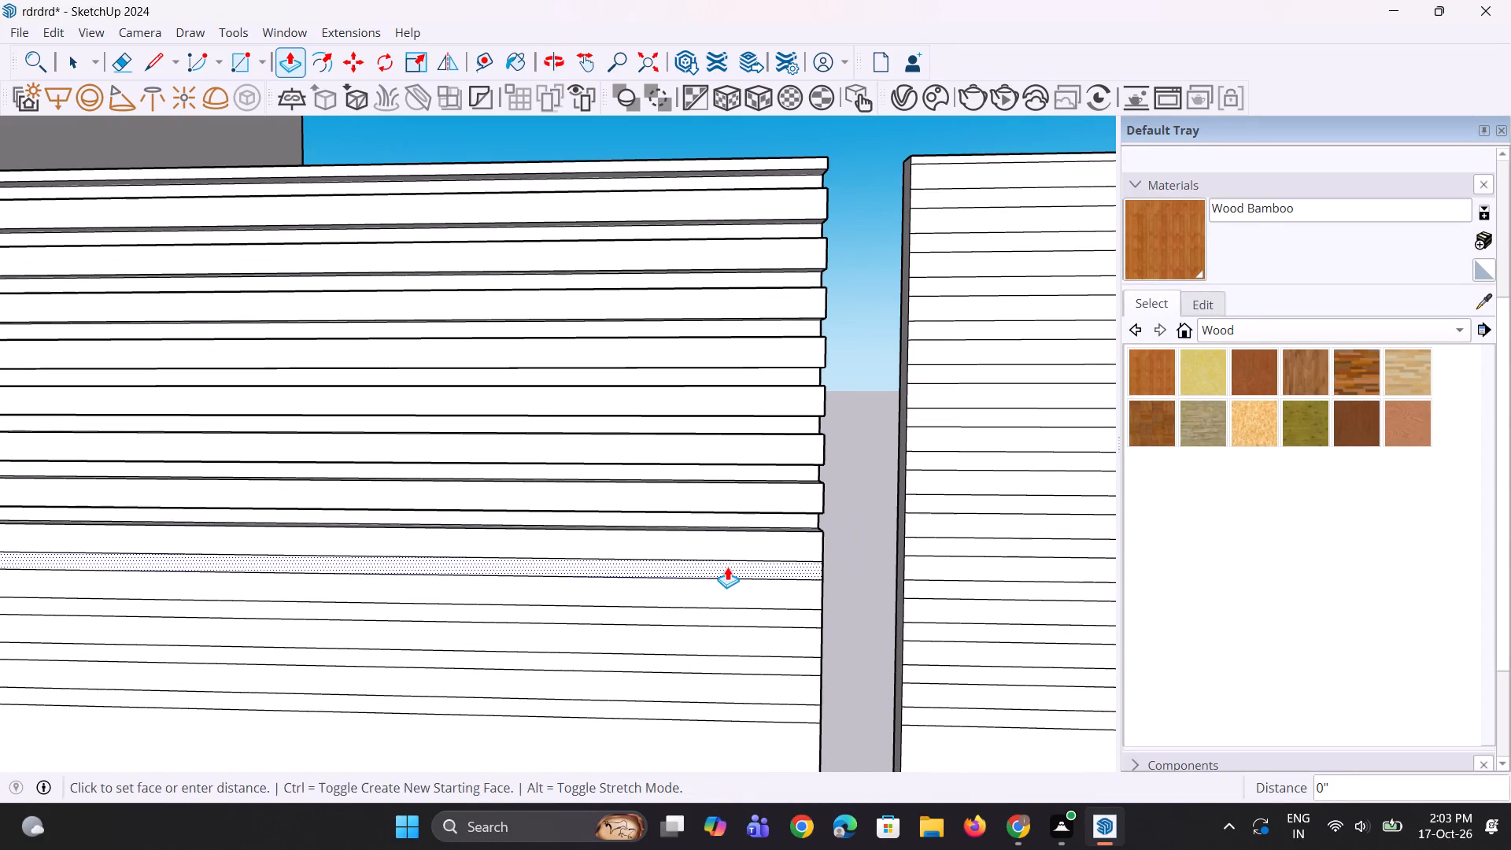
double_click(727, 567)
double_click(744, 612)
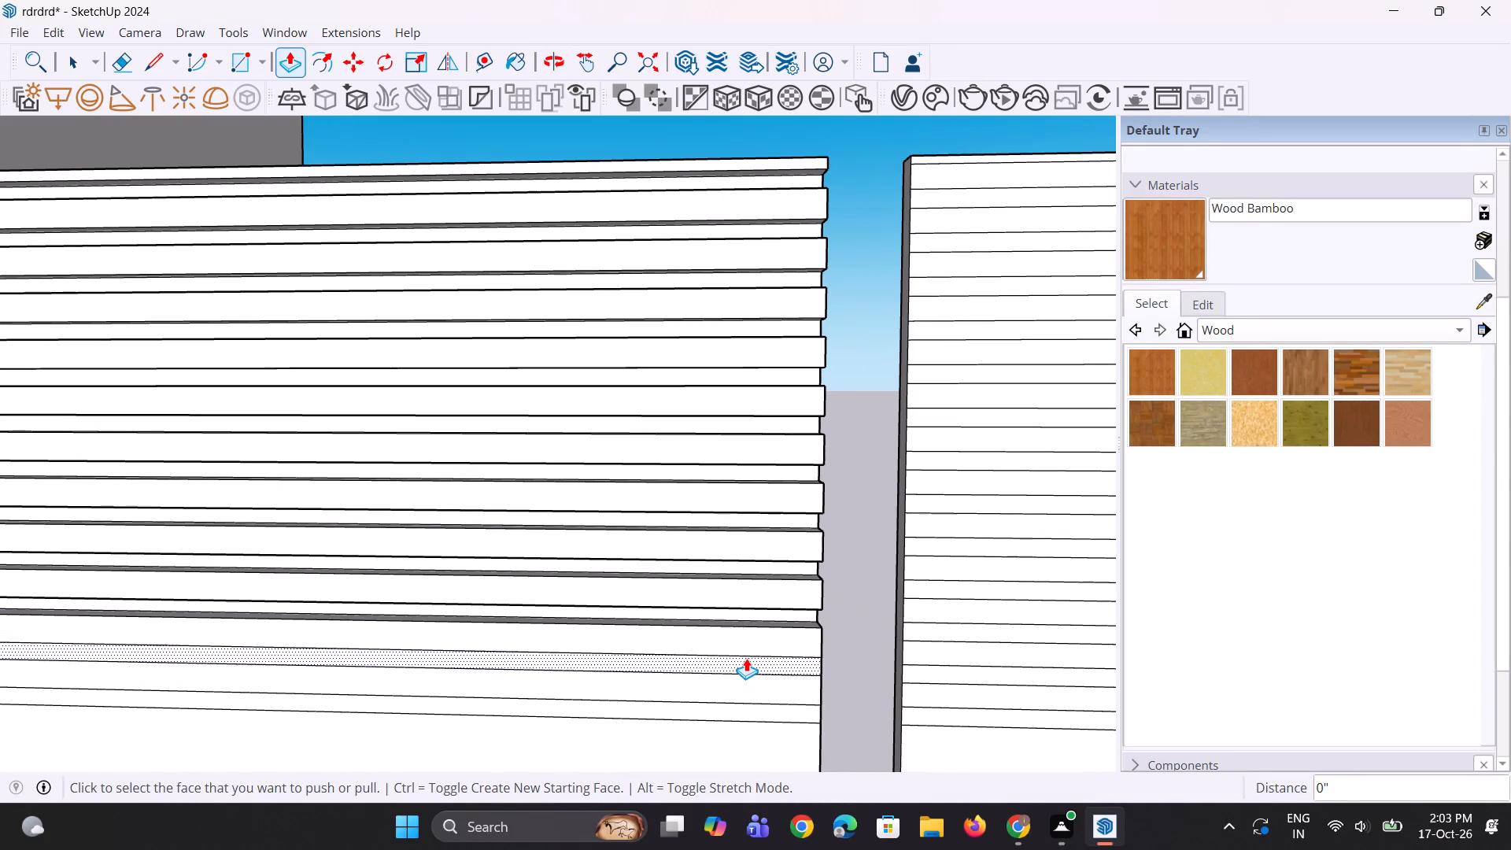
double_click(746, 663)
double_click(746, 715)
Push the five lowest narrow strips of the panel farther from the house 3" inward, matching the other panel.
middle_drag(745, 712, 739, 710)
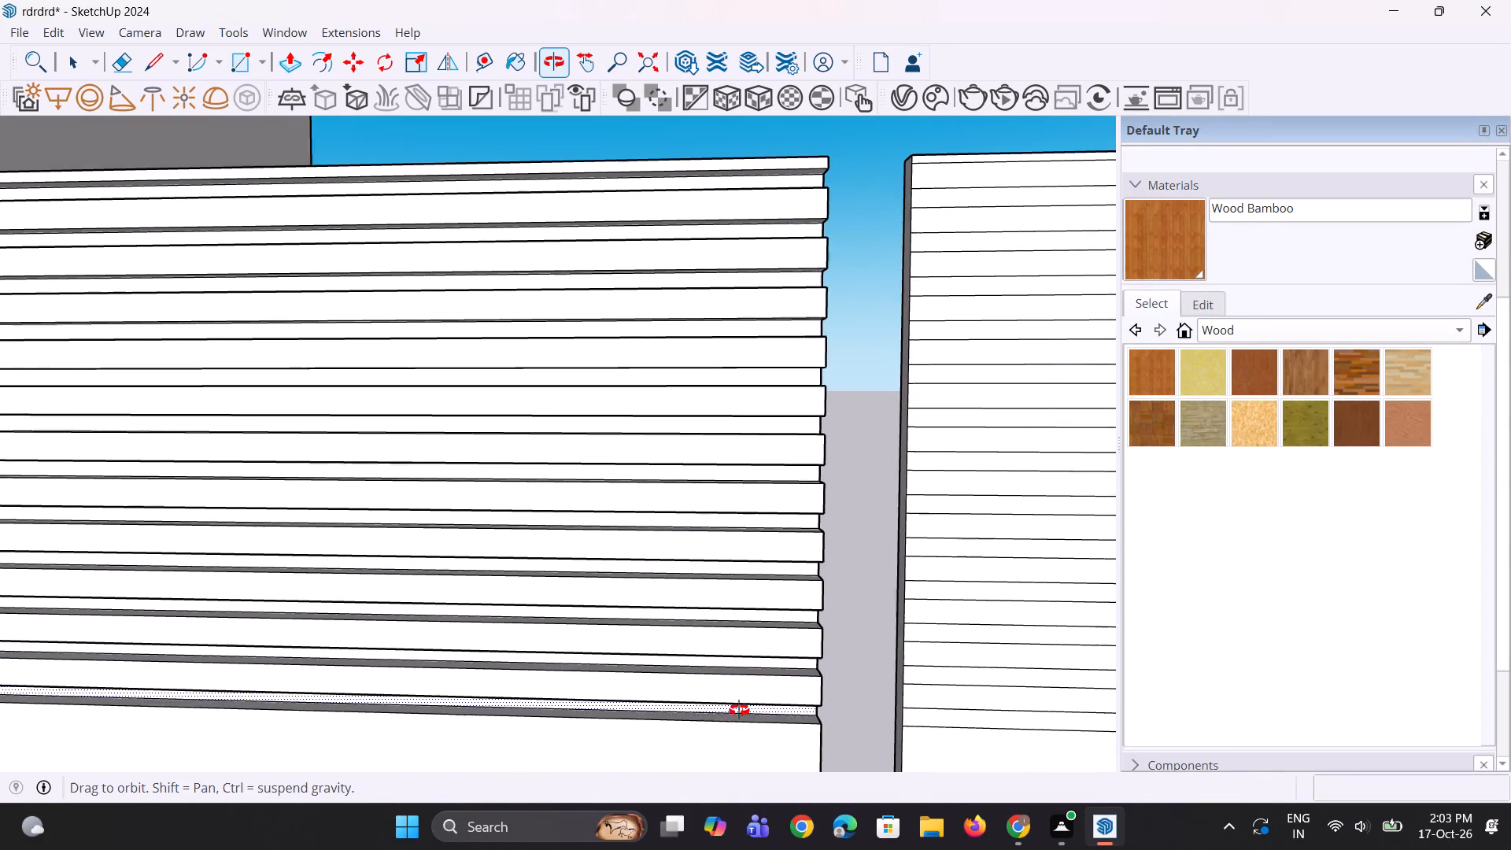
middle_drag(739, 710, 475, 656)
scroll(520, 581, down, 4)
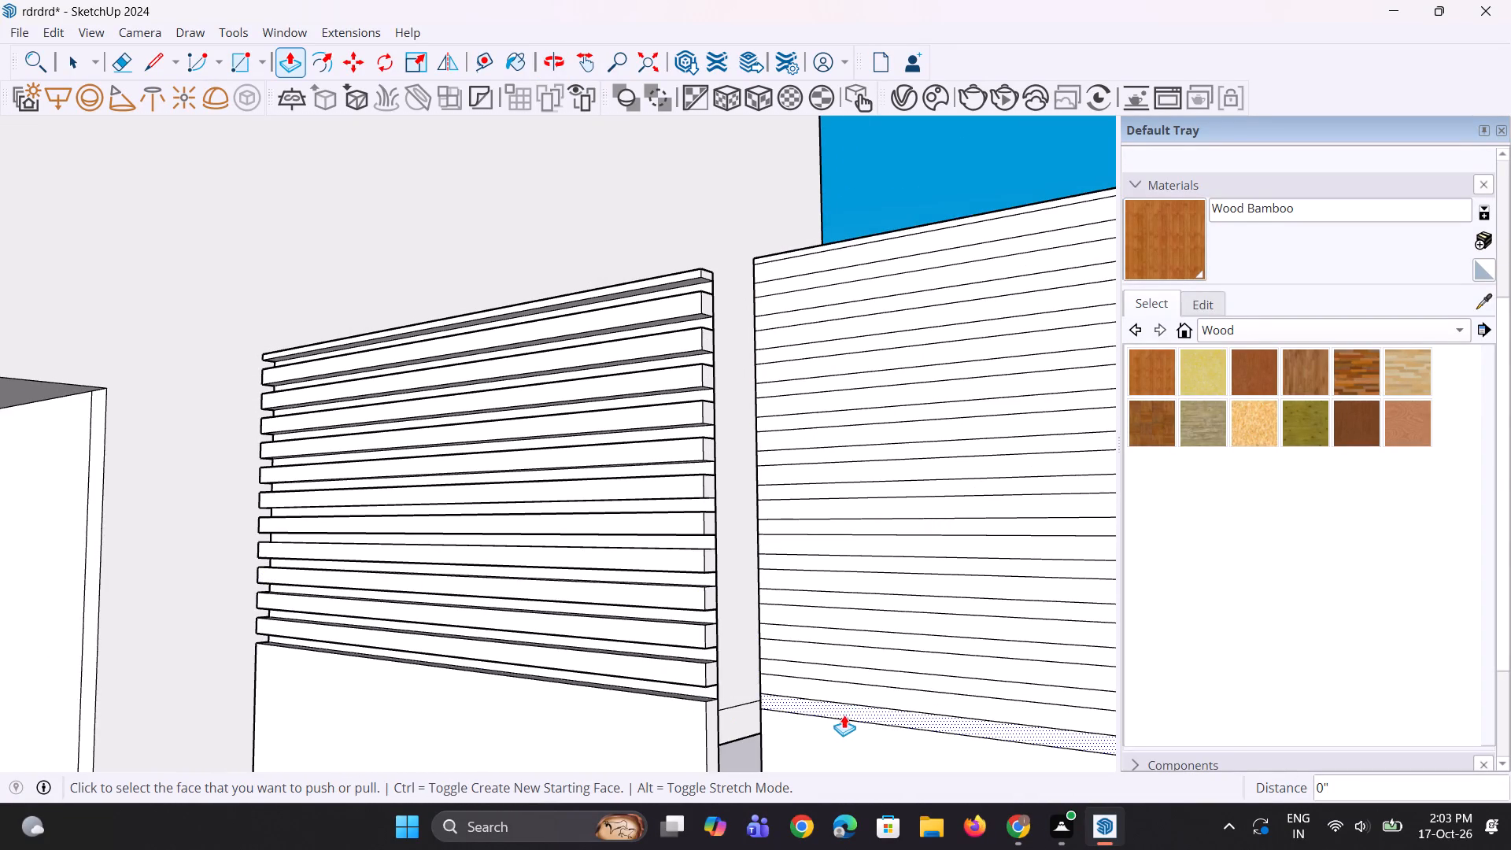
double_click(844, 715)
scroll(813, 672, up, 5)
middle_drag(807, 671, 930, 670)
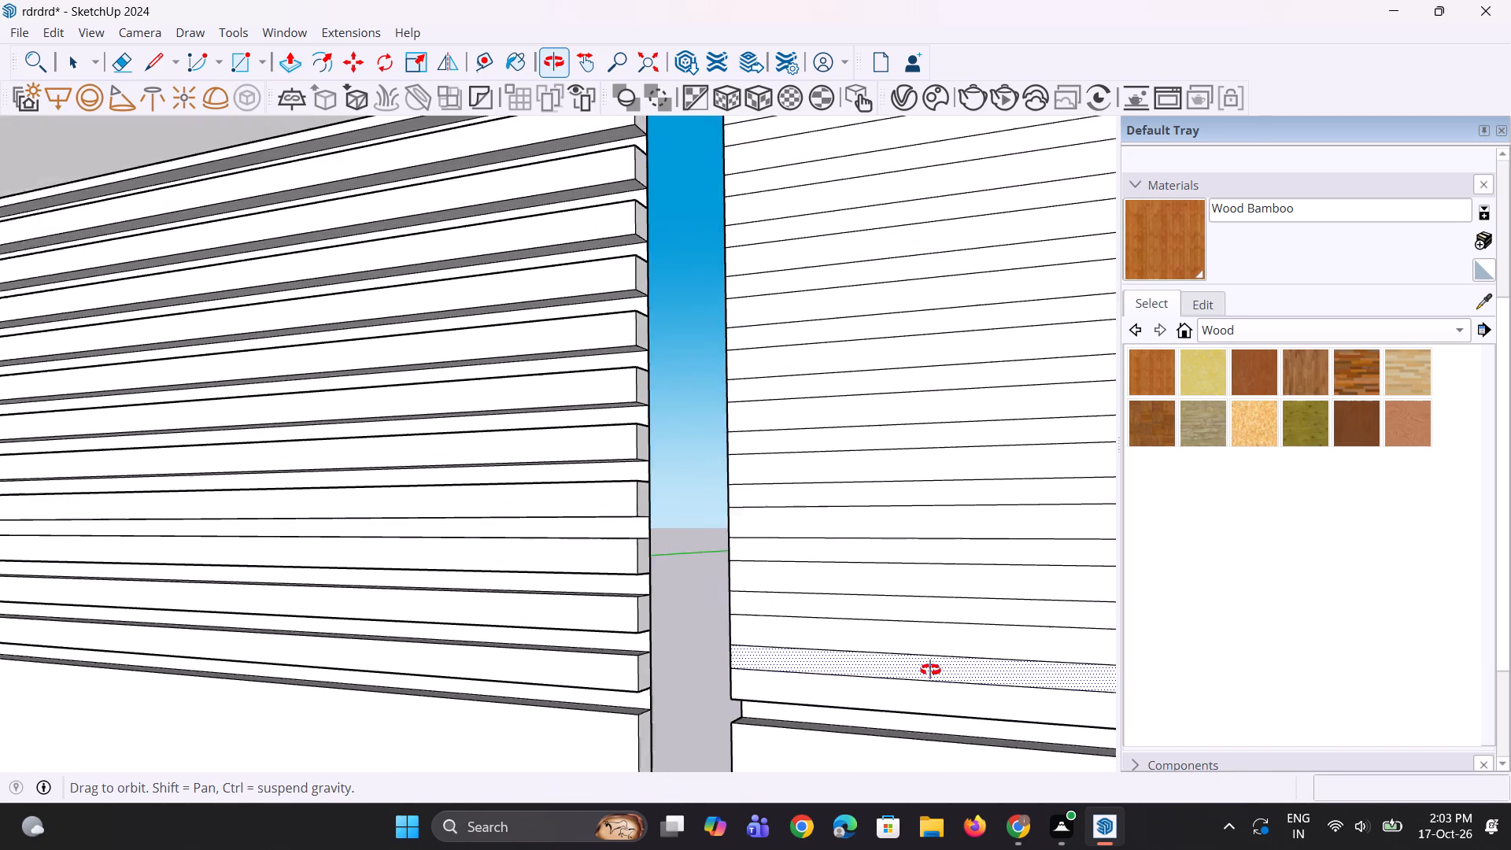
middle_drag(930, 670, 935, 668)
double_click(777, 659)
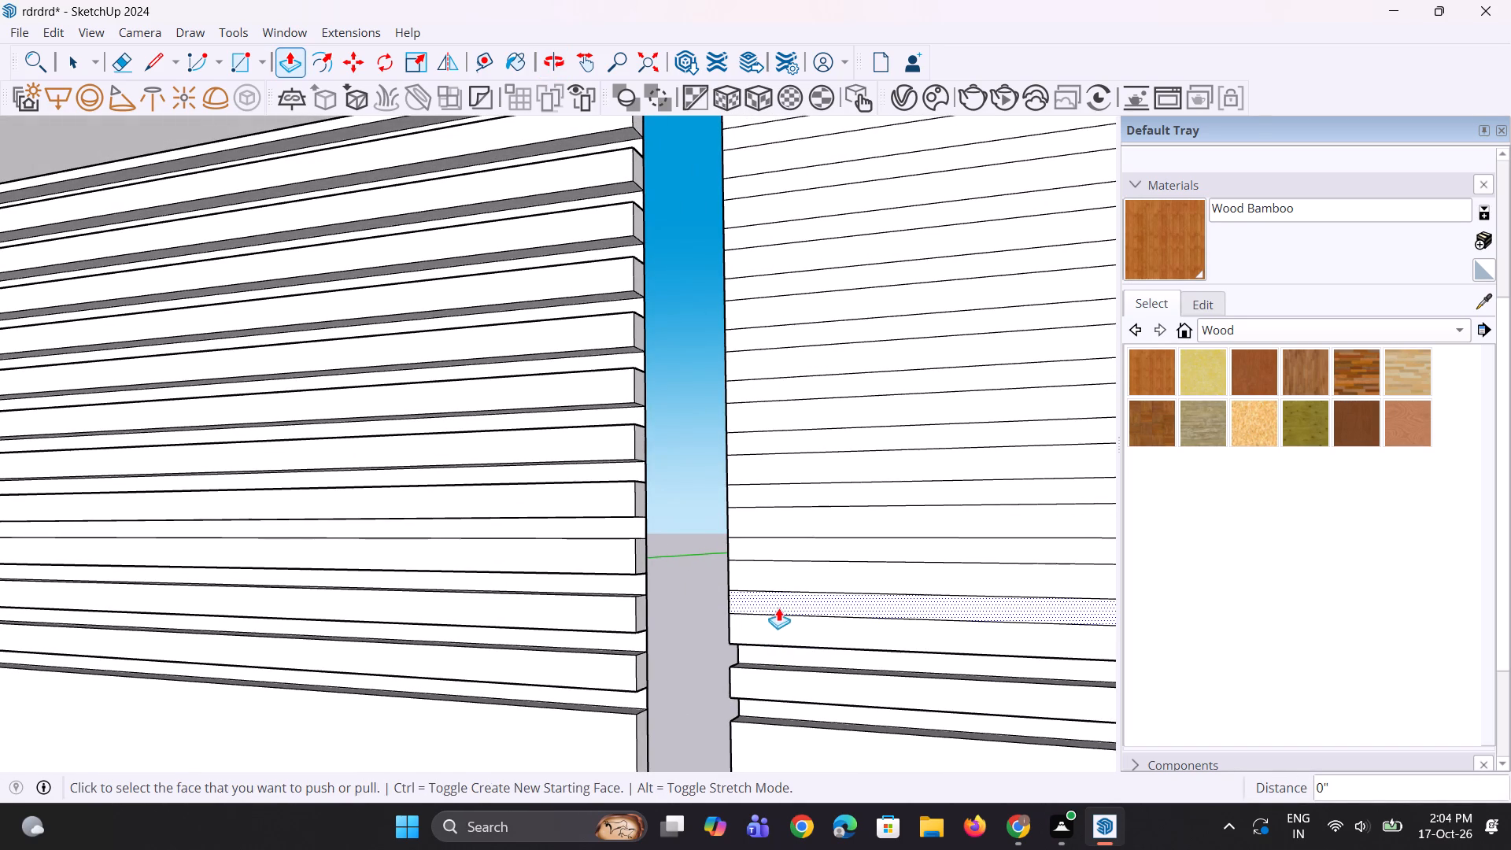
double_click(779, 607)
double_click(789, 549)
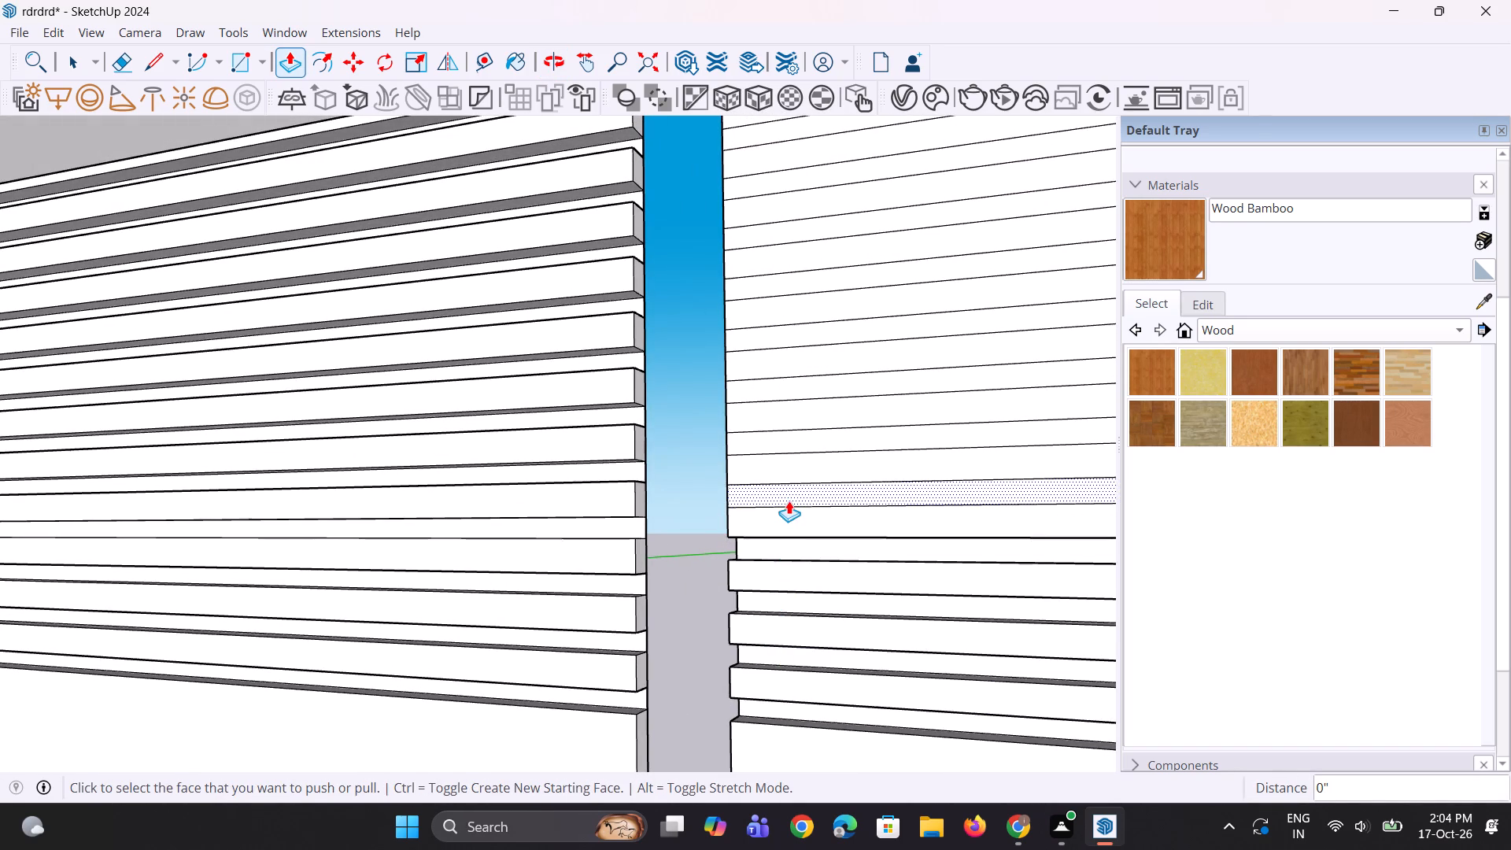
double_click(789, 501)
Repeat the 3" inward push on the next four narrow strips up the panel farther from the house.
middle_drag(712, 534, 852, 562)
scroll(771, 456, up, 1)
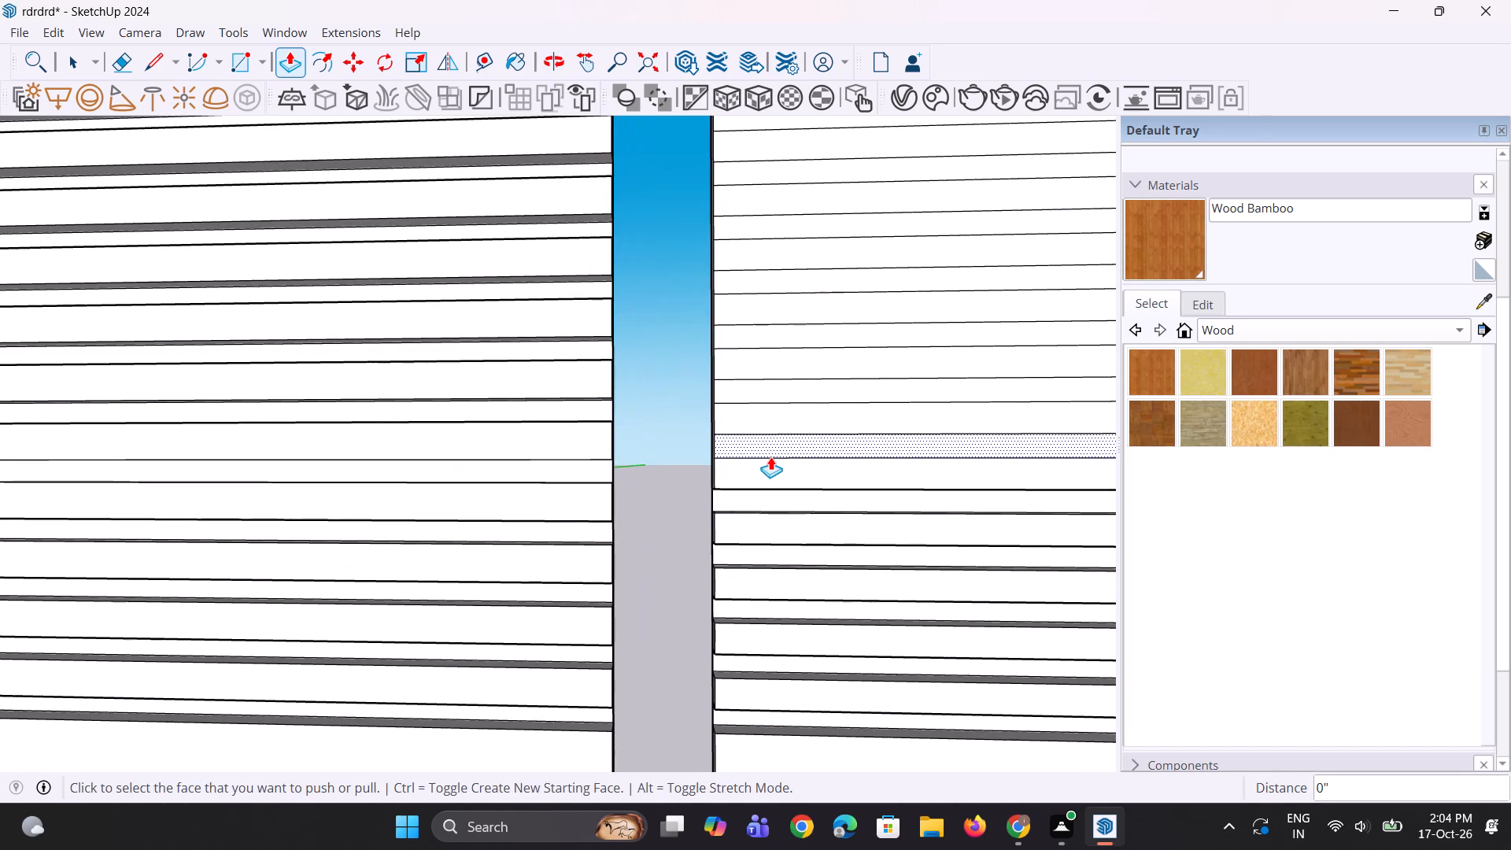
double_click(770, 456)
scroll(756, 452, up, 1)
middle_drag(754, 453, 888, 509)
scroll(721, 392, up, 1)
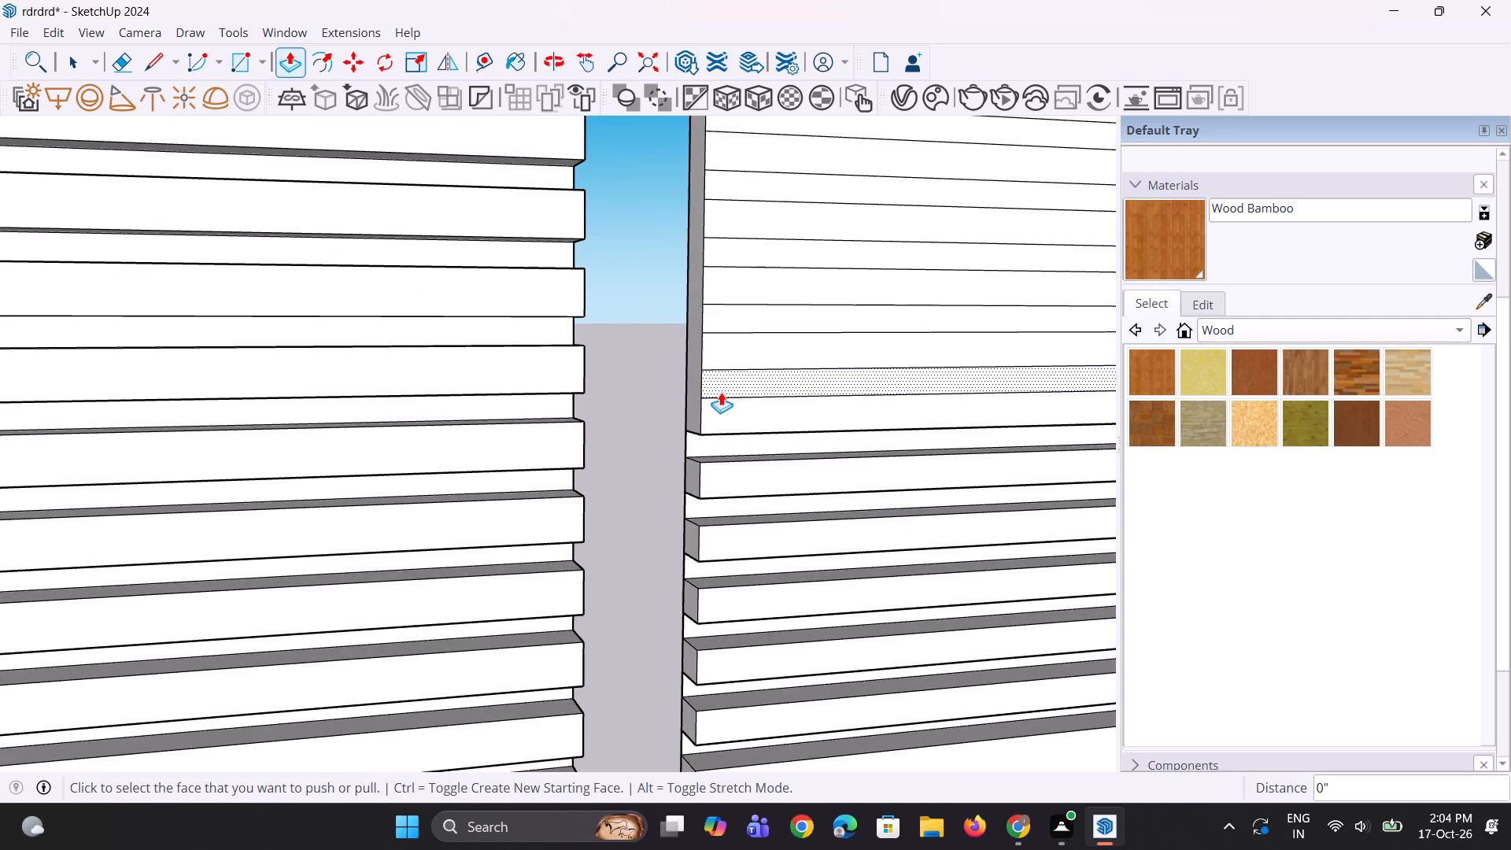
double_click(721, 392)
double_click(738, 322)
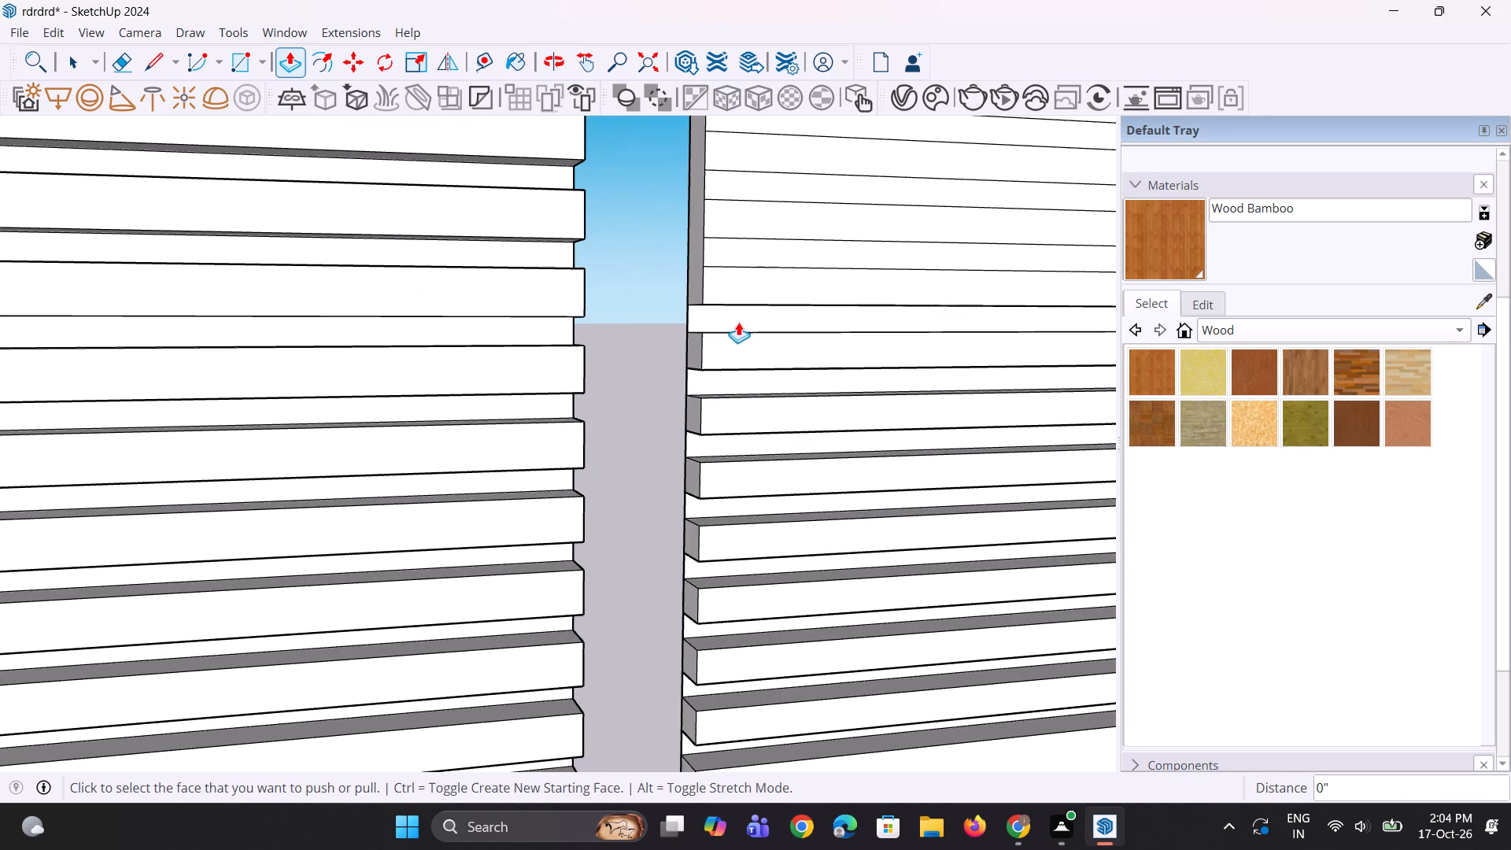
double_click(719, 255)
scroll(685, 454, down, 4)
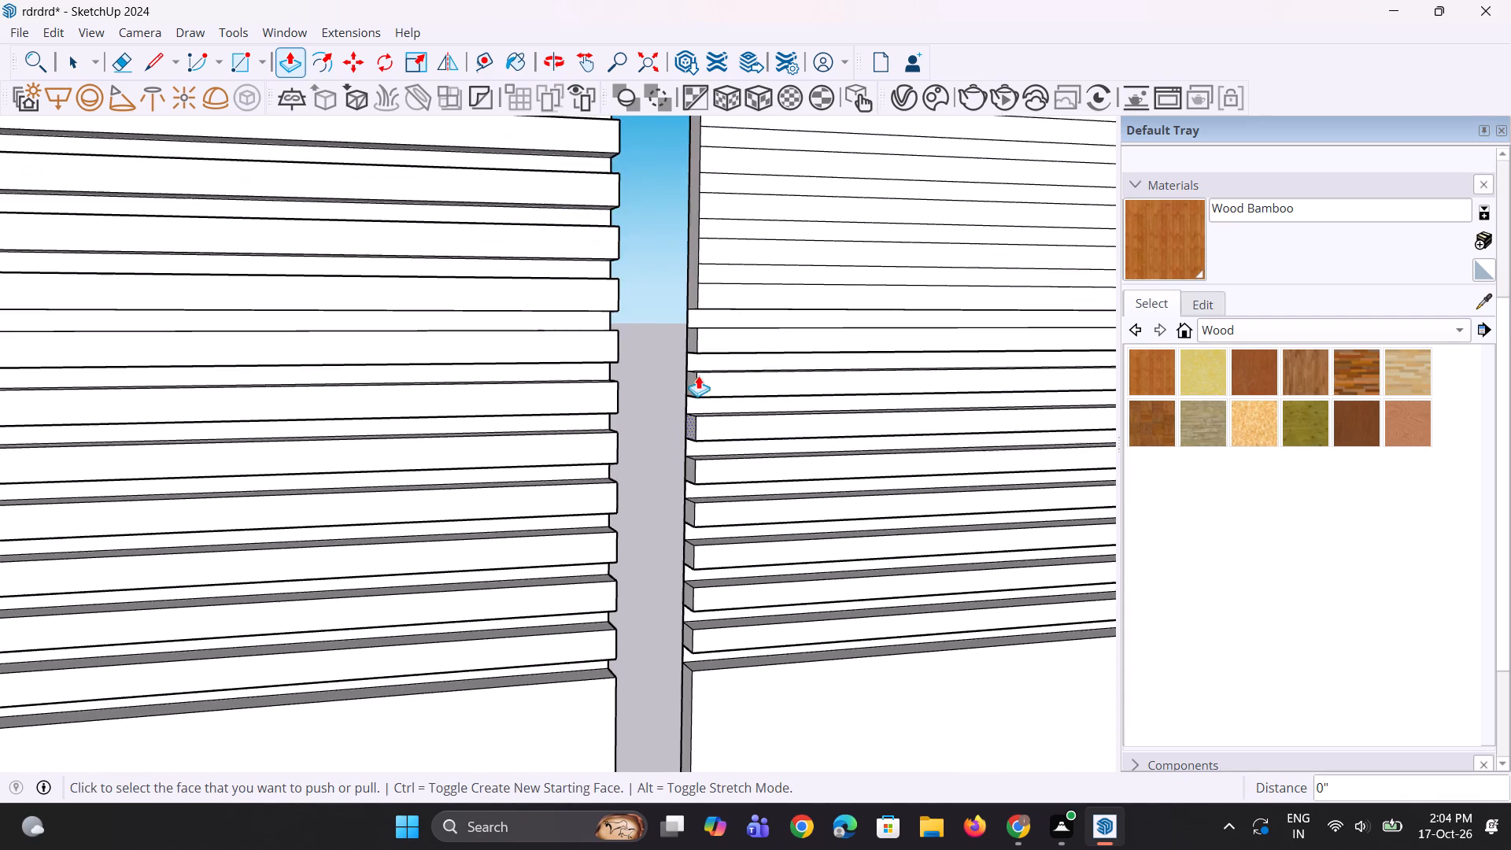
scroll(705, 306, up, 2)
double_click(723, 268)
Repeat the 3" inward push on the three uppermost narrow strips of the panel farther from the house.
middle_drag(720, 357, 754, 422)
scroll(751, 438, down, 3)
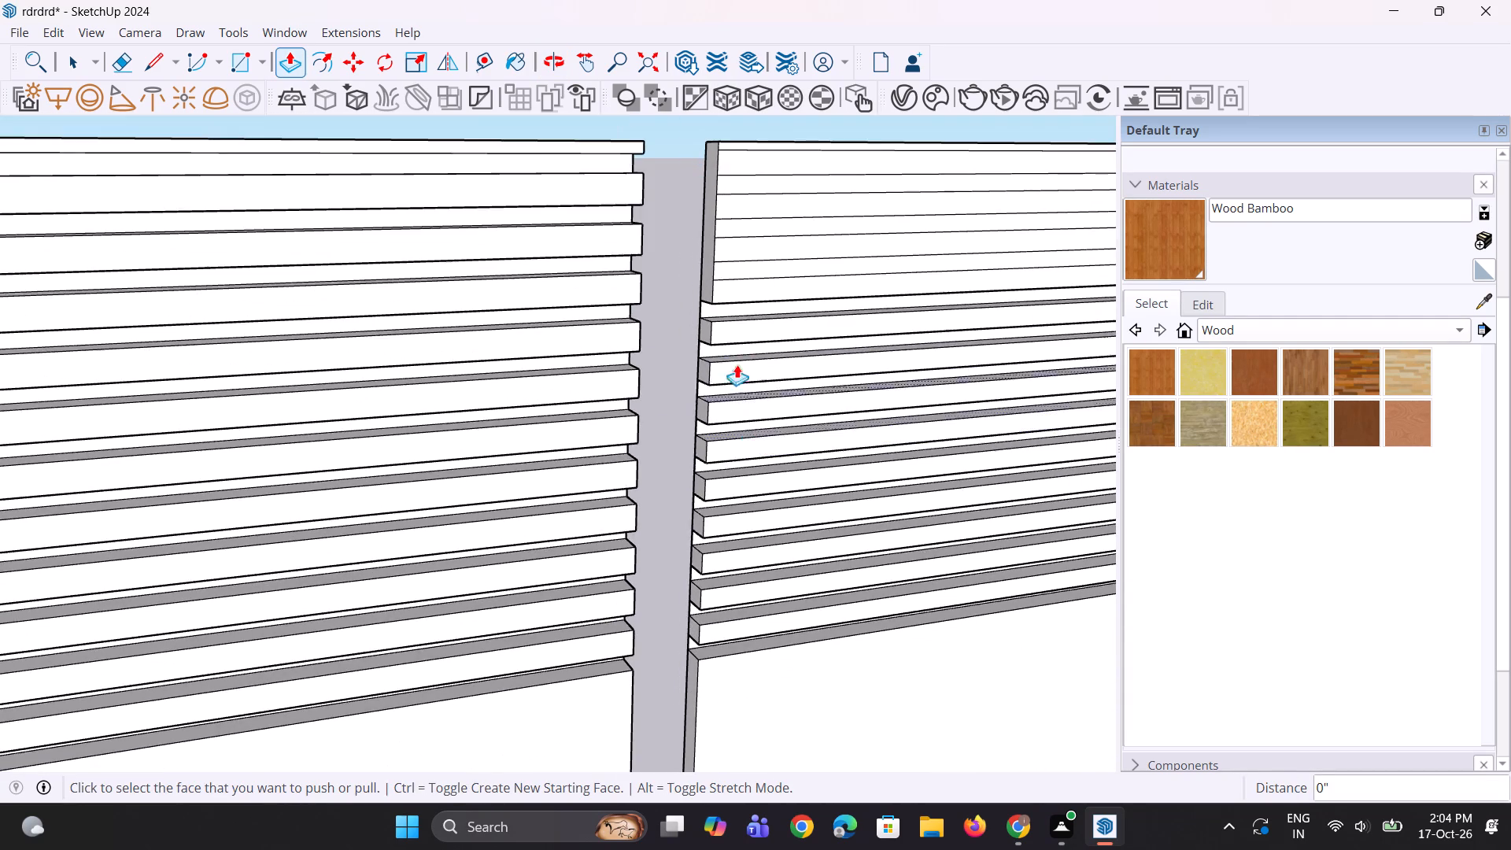
scroll(727, 335, up, 3)
double_click(741, 261)
middle_drag(711, 370, 728, 434)
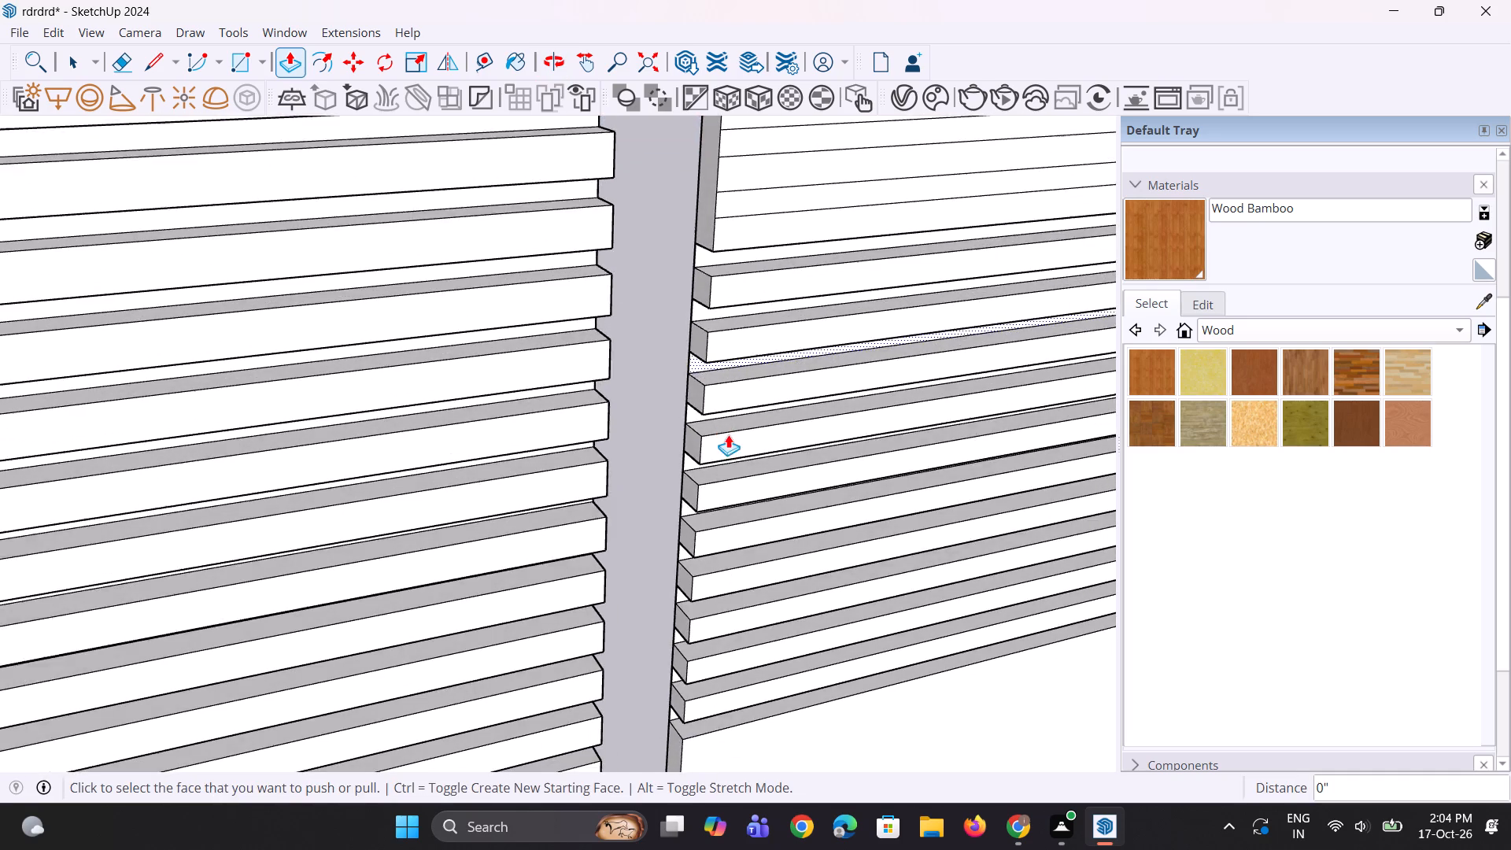
scroll(728, 434, down, 4)
scroll(724, 285, up, 2)
double_click(724, 285)
double_click(735, 234)
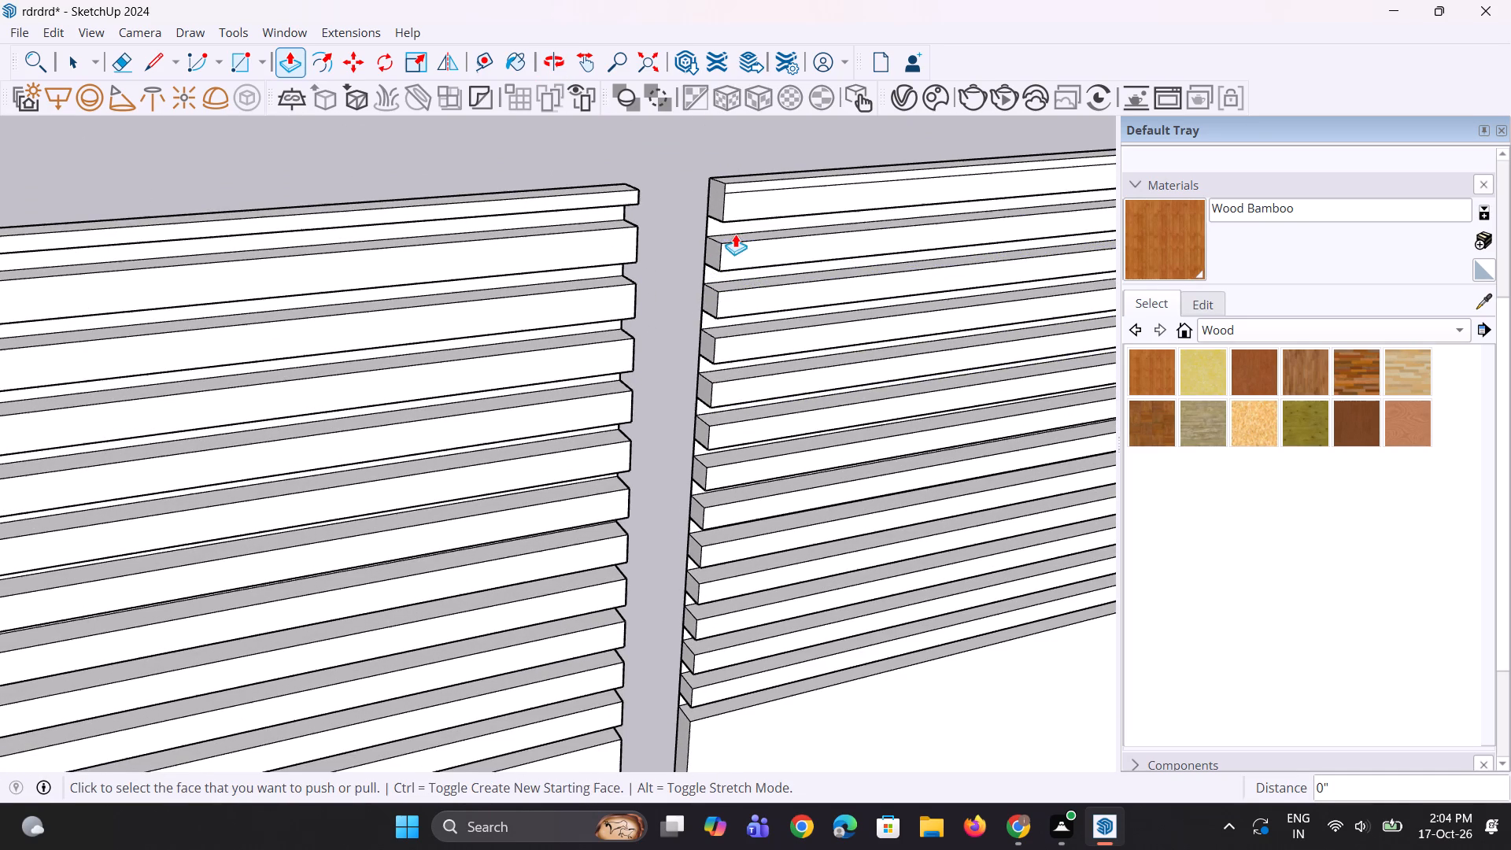
Erase the recessed strips in the two uppermost gaps of the panel farther from the house.
middle_drag(729, 261, 649, 204)
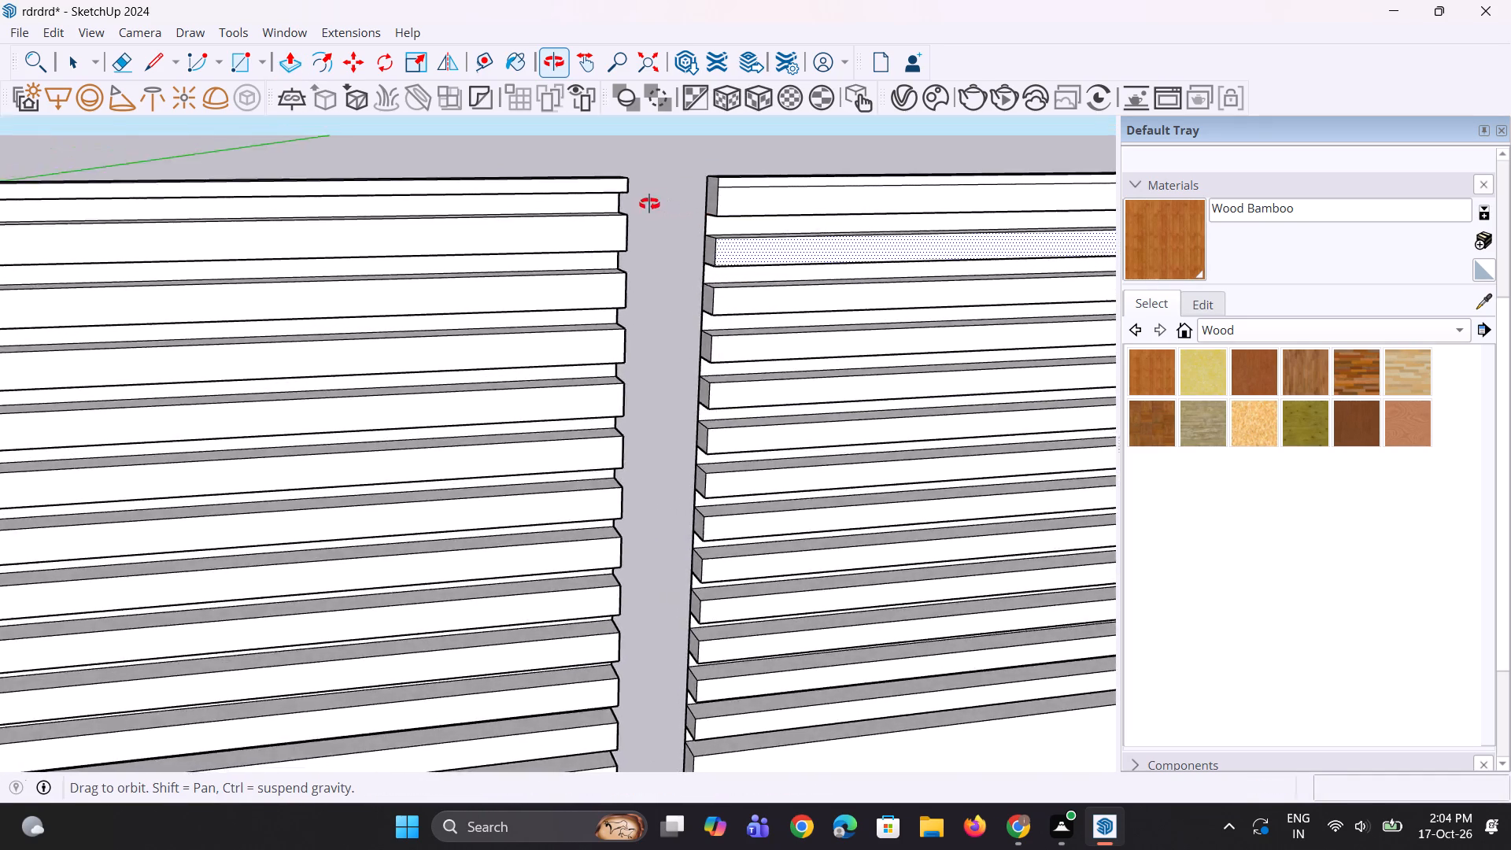
middle_drag(649, 204, 512, 205)
scroll(531, 242, down, 4)
middle_drag(612, 382, 606, 373)
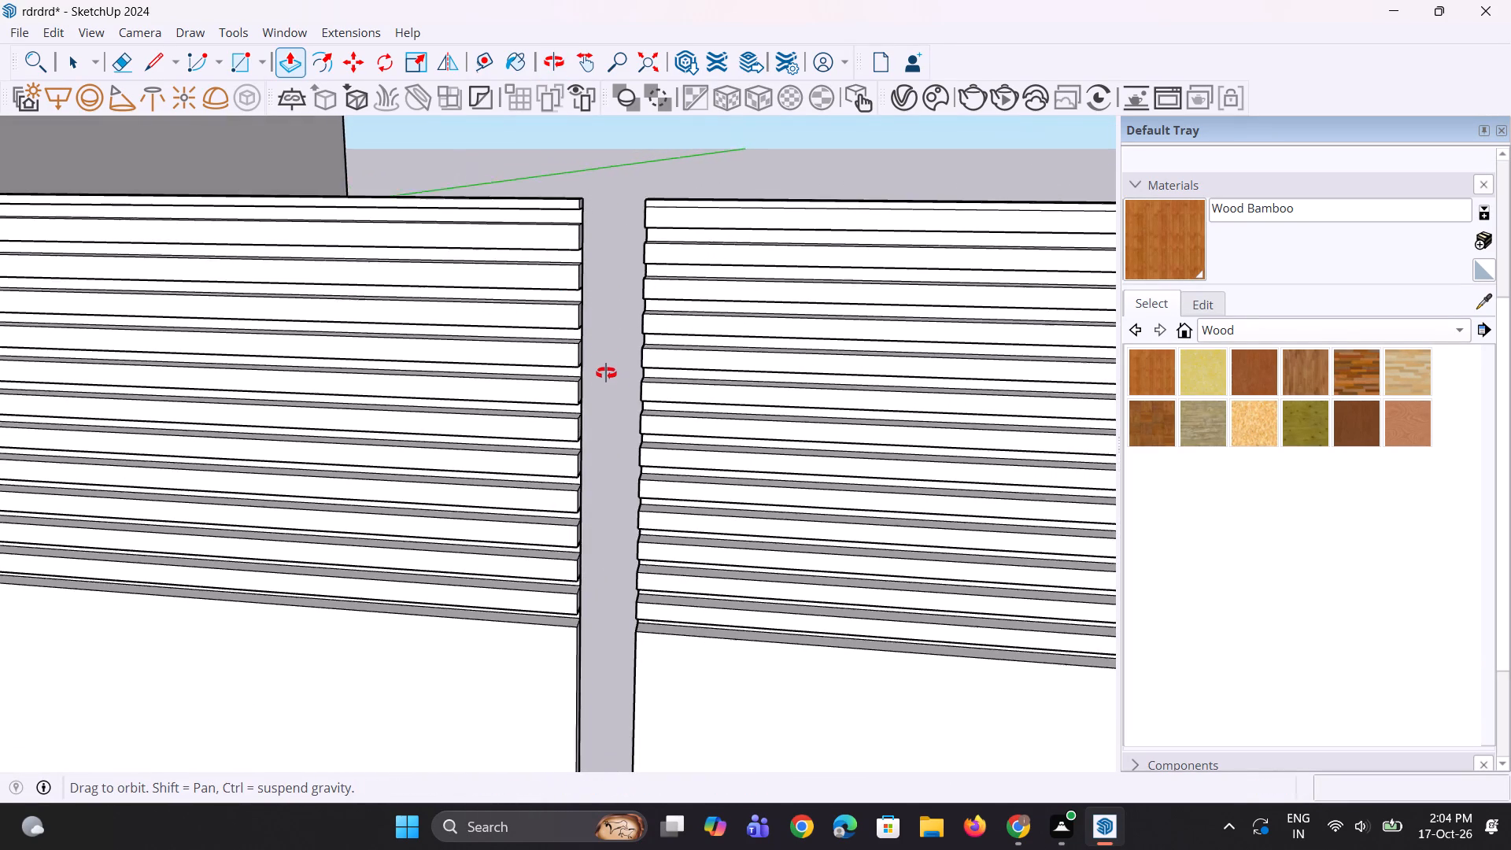
middle_drag(606, 373, 619, 242)
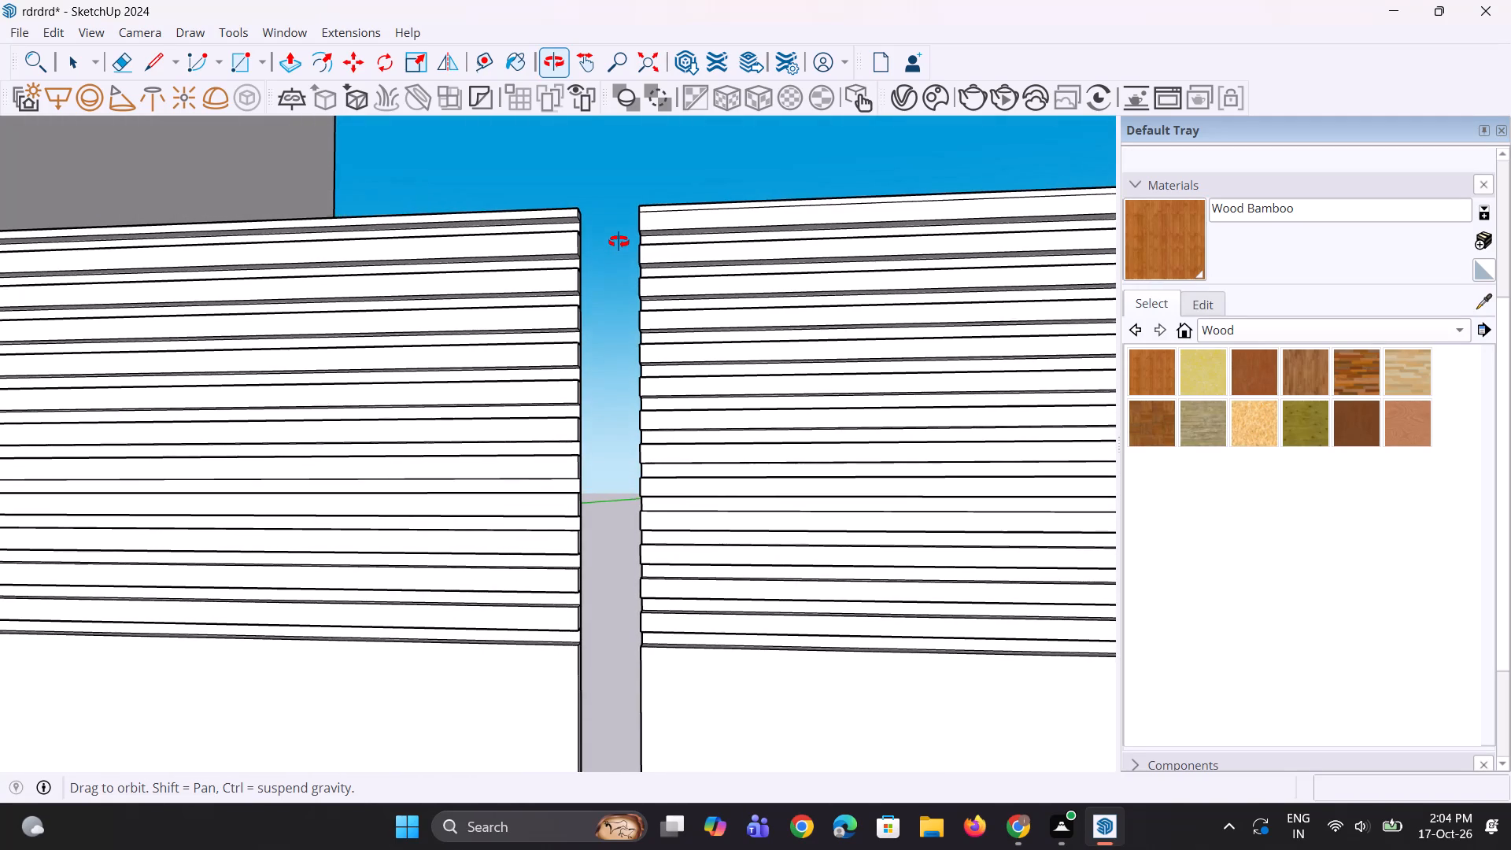
middle_drag(619, 242, 618, 338)
scroll(609, 431, down, 2)
middle_drag(652, 482, 756, 486)
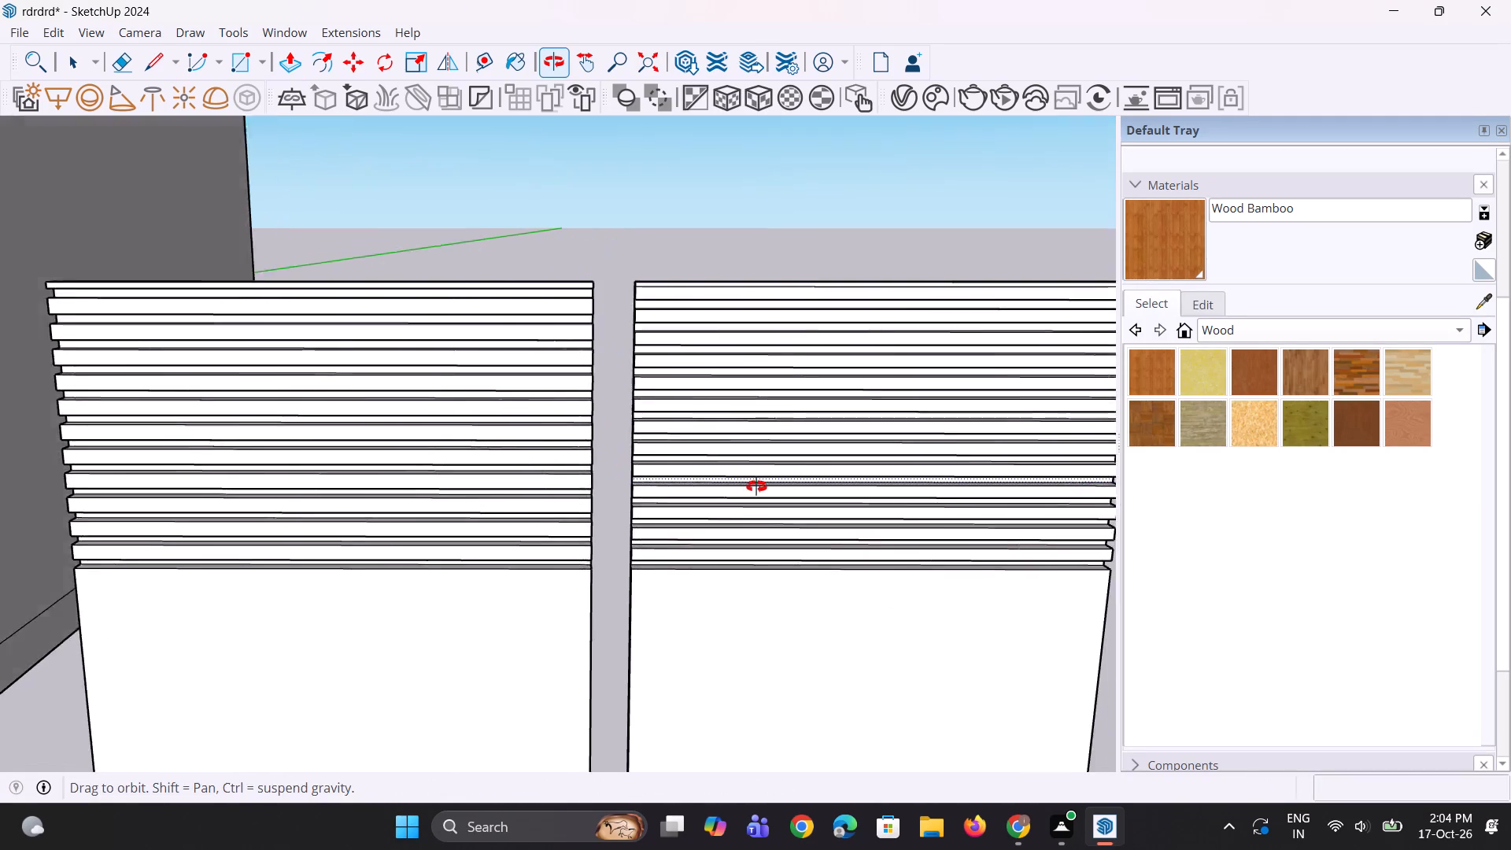
middle_drag(756, 486, 774, 463)
key(e)
scroll(722, 364, up, 3)
scroll(587, 297, up, 5)
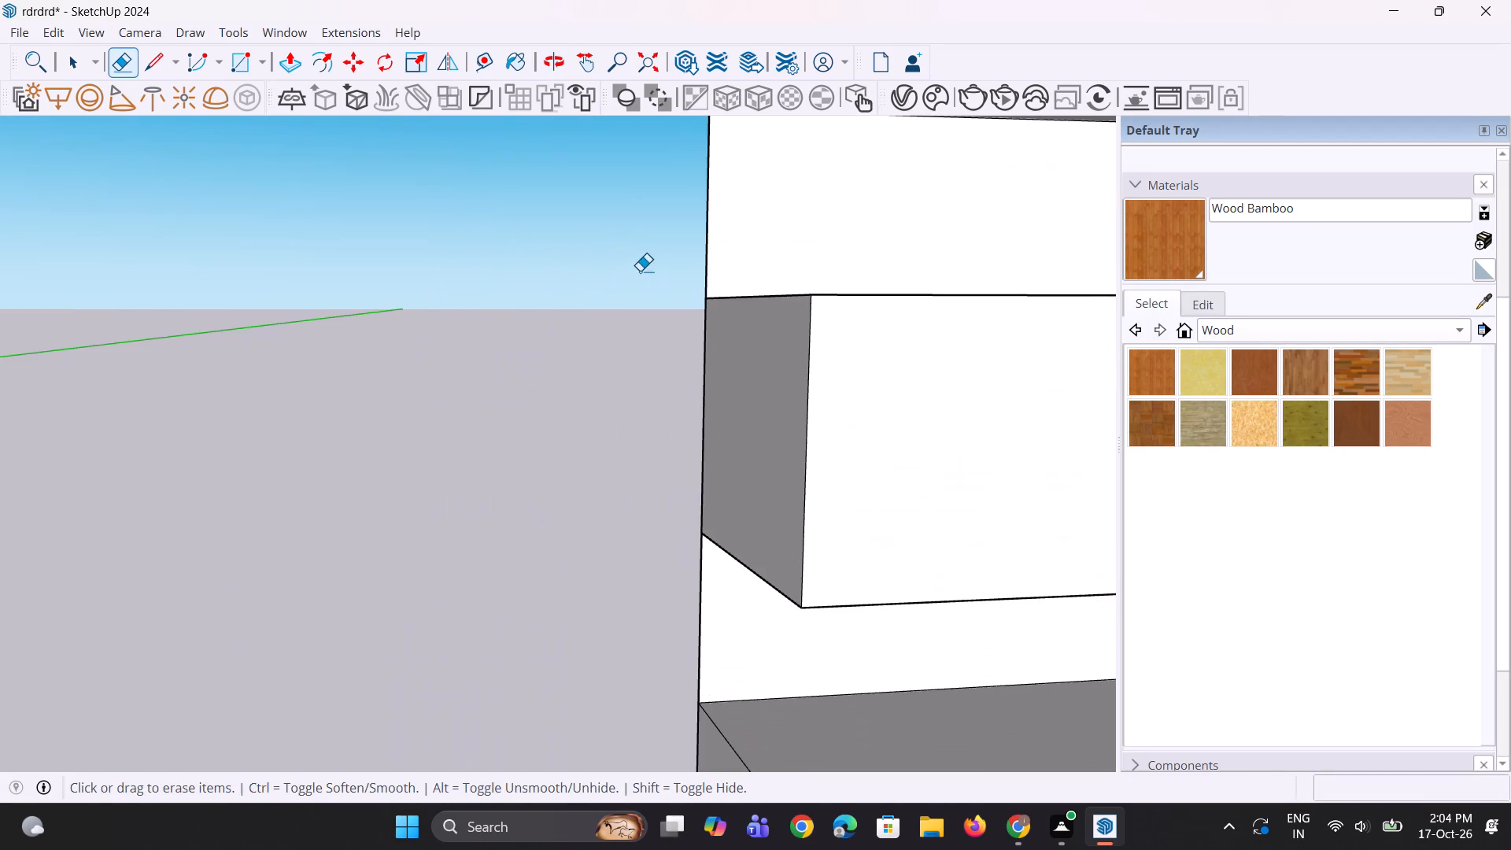
click(707, 253)
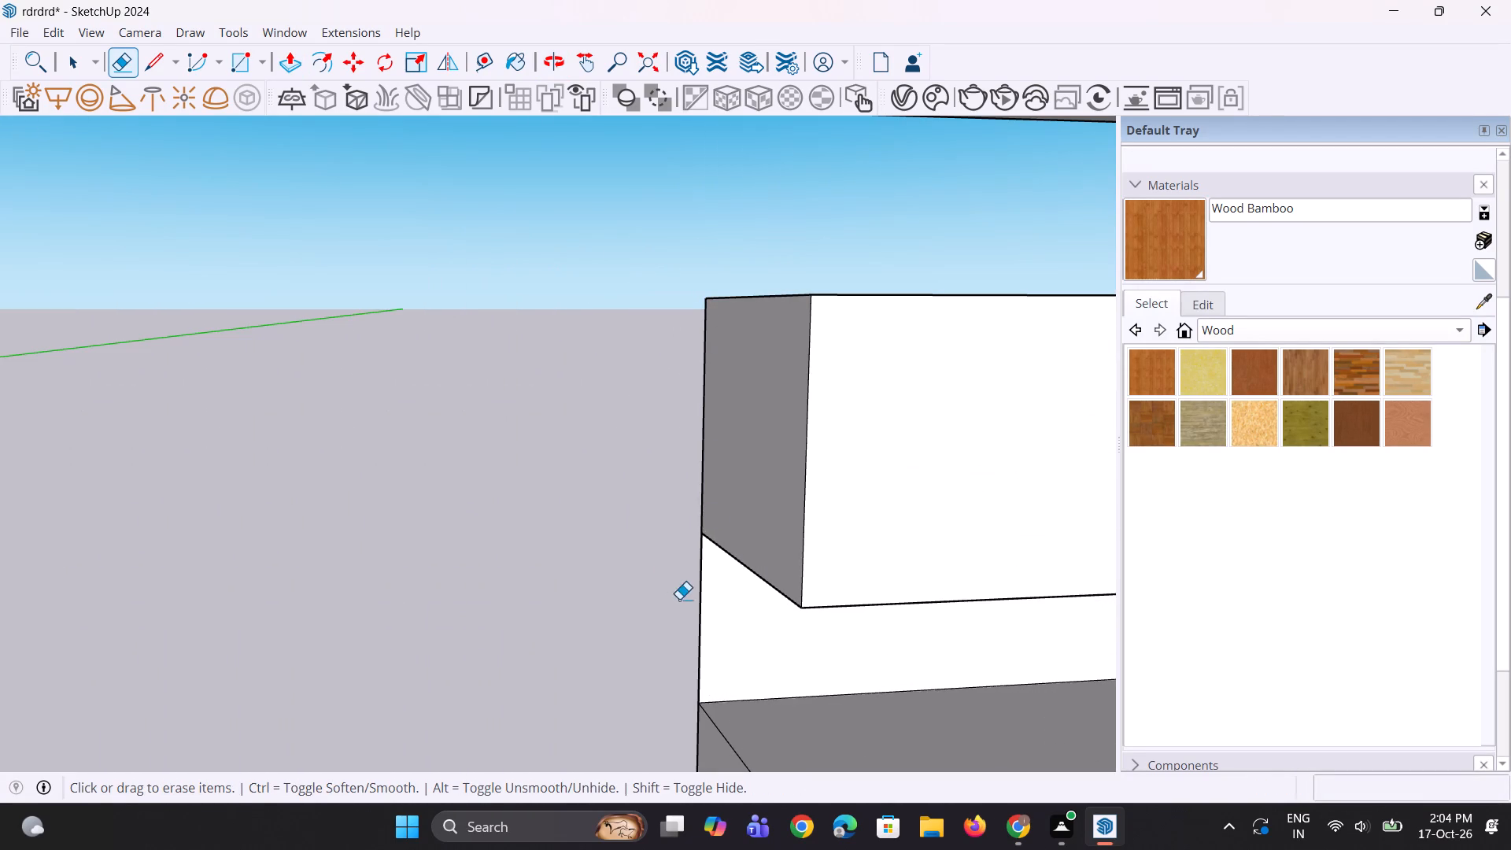
click(702, 605)
Skip the third gap of the farther panel and erase the recessed strips in the three gaps below it.
scroll(649, 559, down, 10)
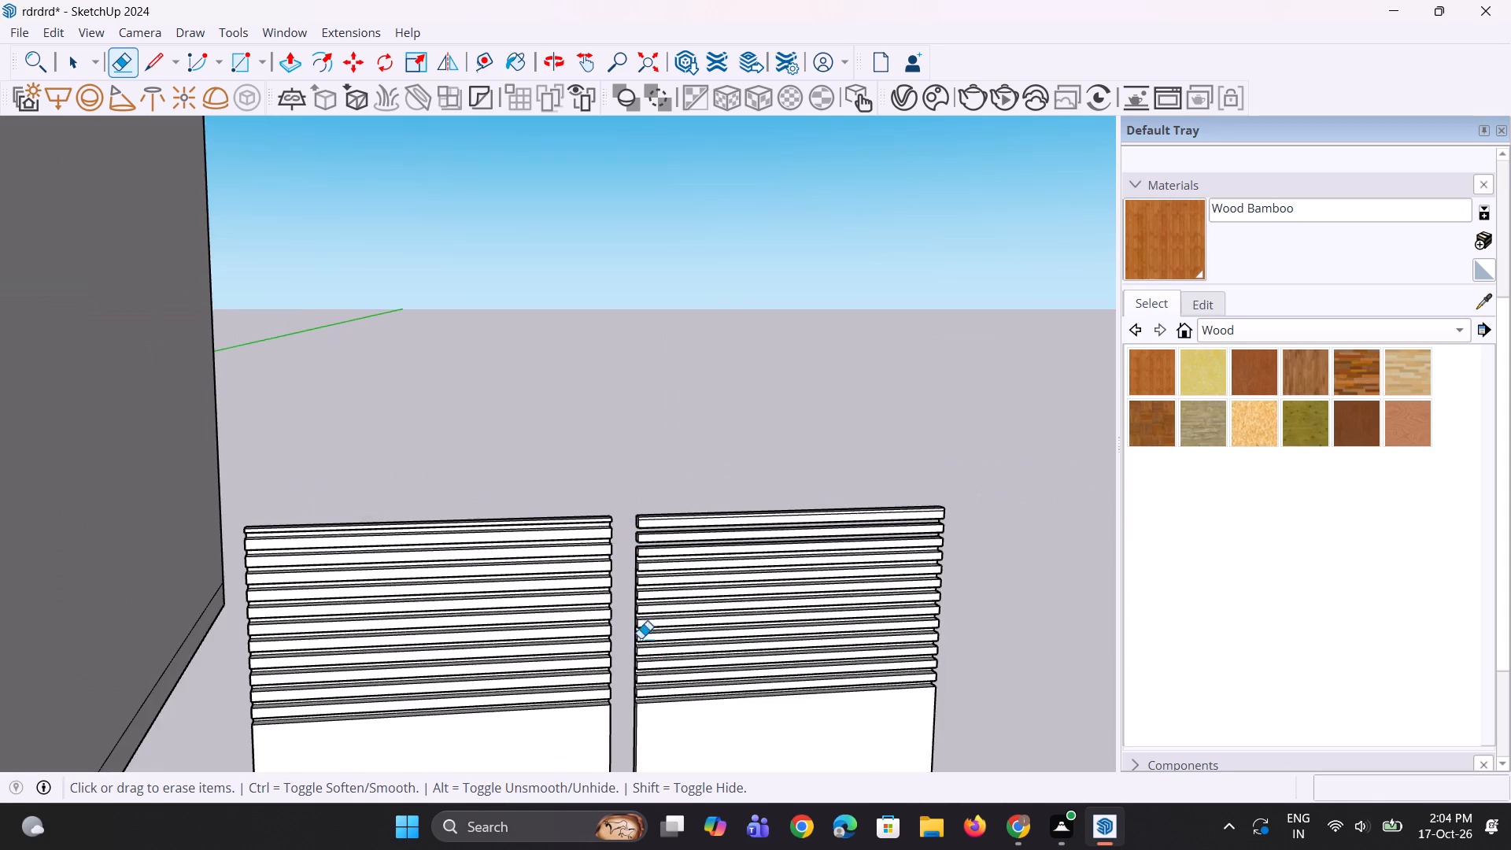
scroll(645, 666, up, 3)
scroll(645, 597, up, 6)
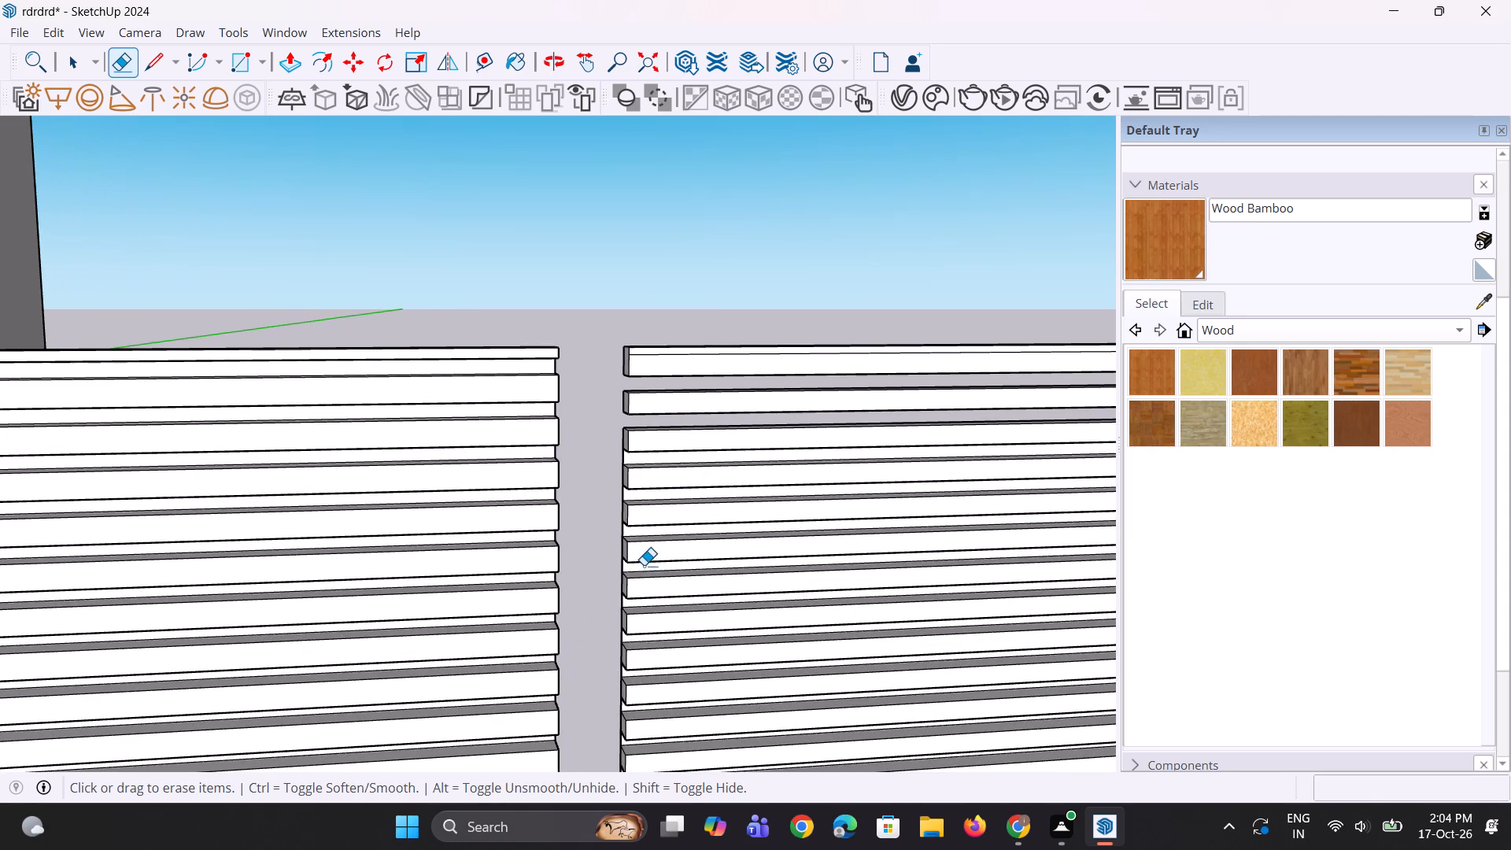
scroll(647, 584, up, 5)
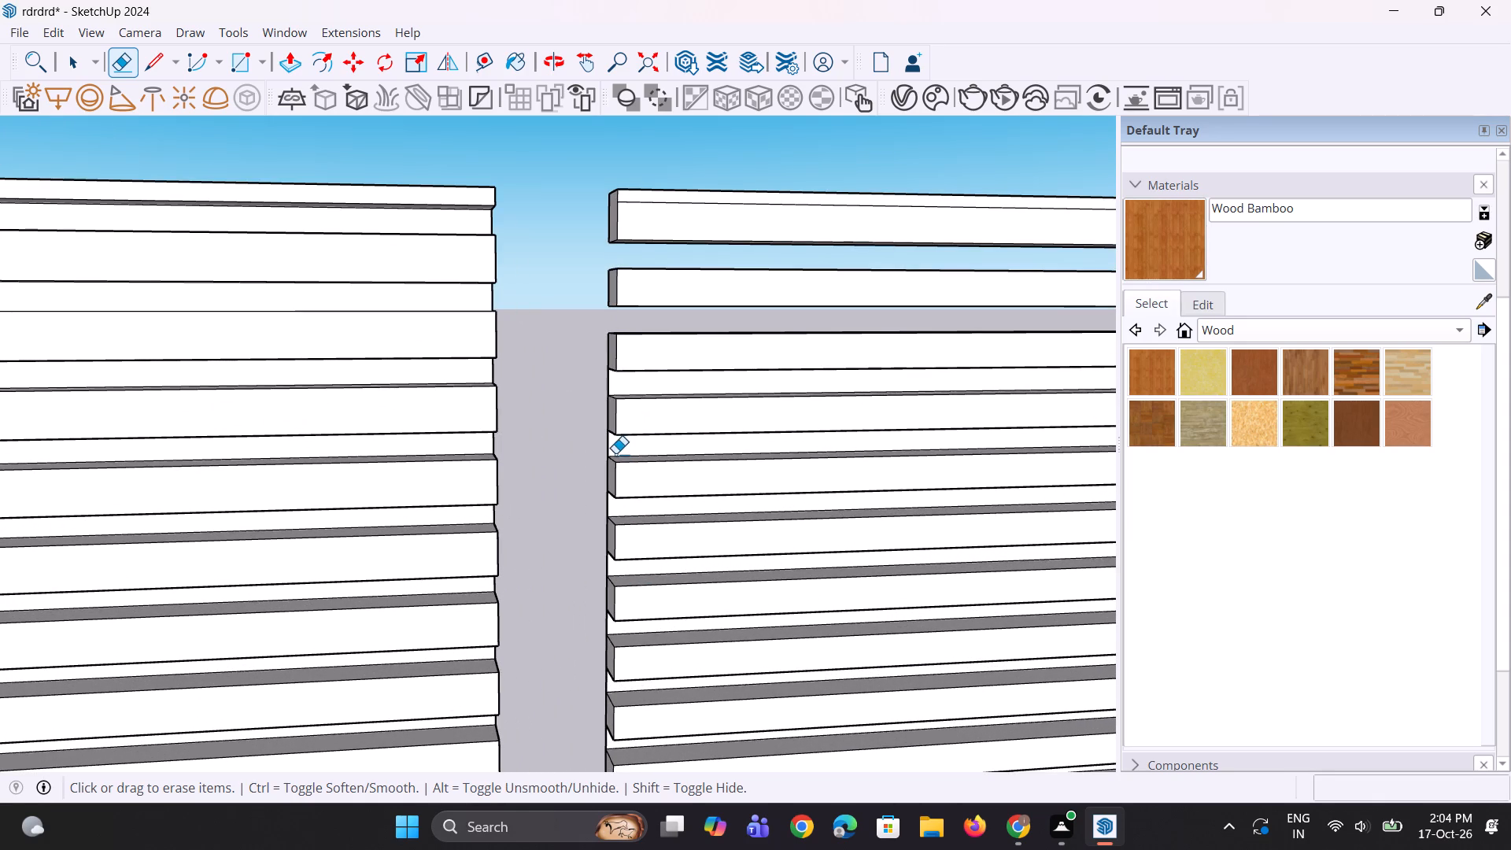
click(608, 442)
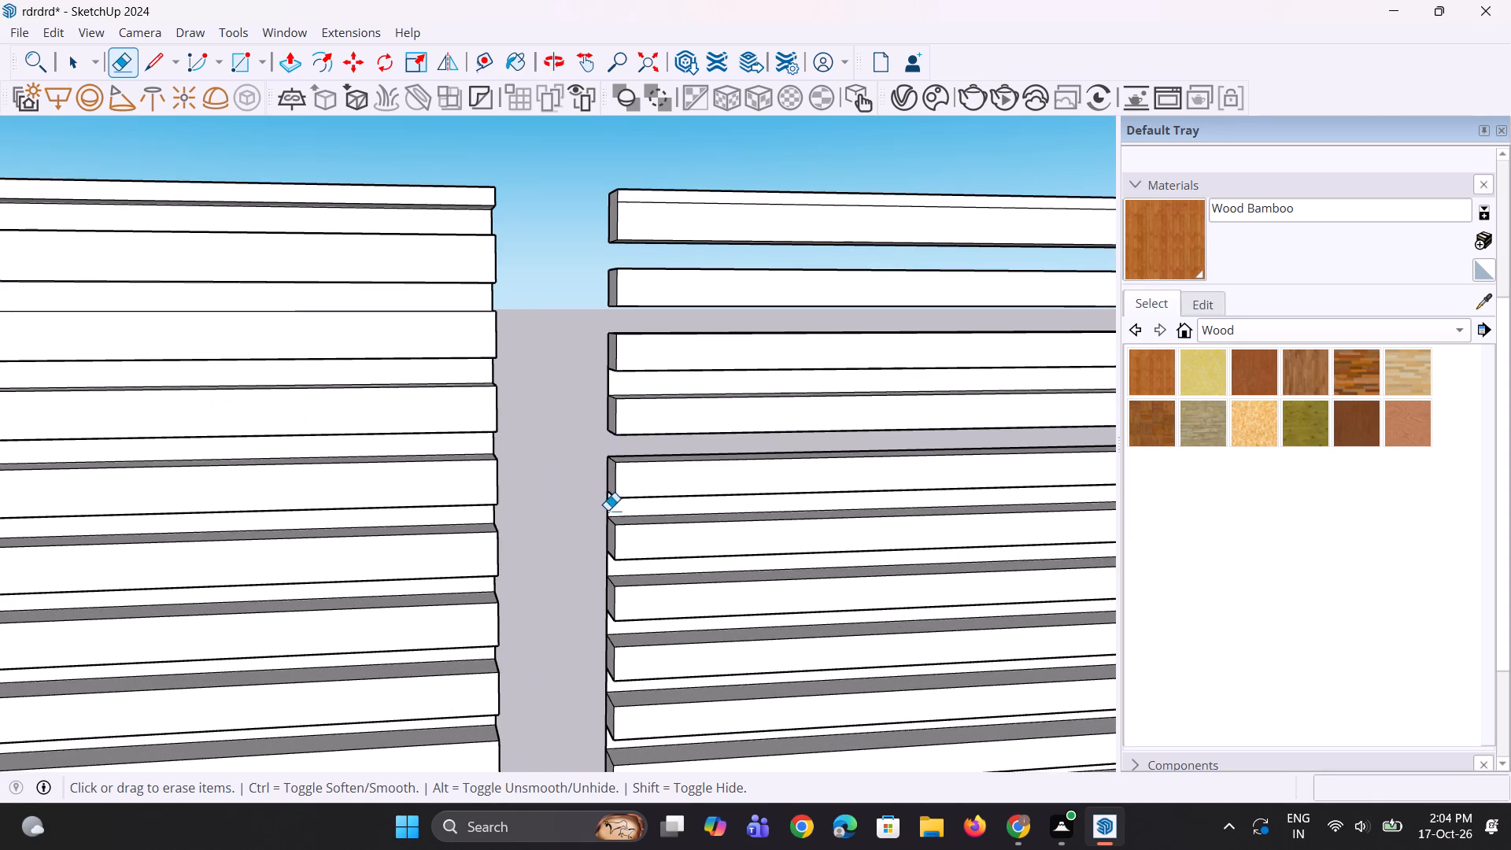
scroll(609, 510, up, 1)
click(604, 499)
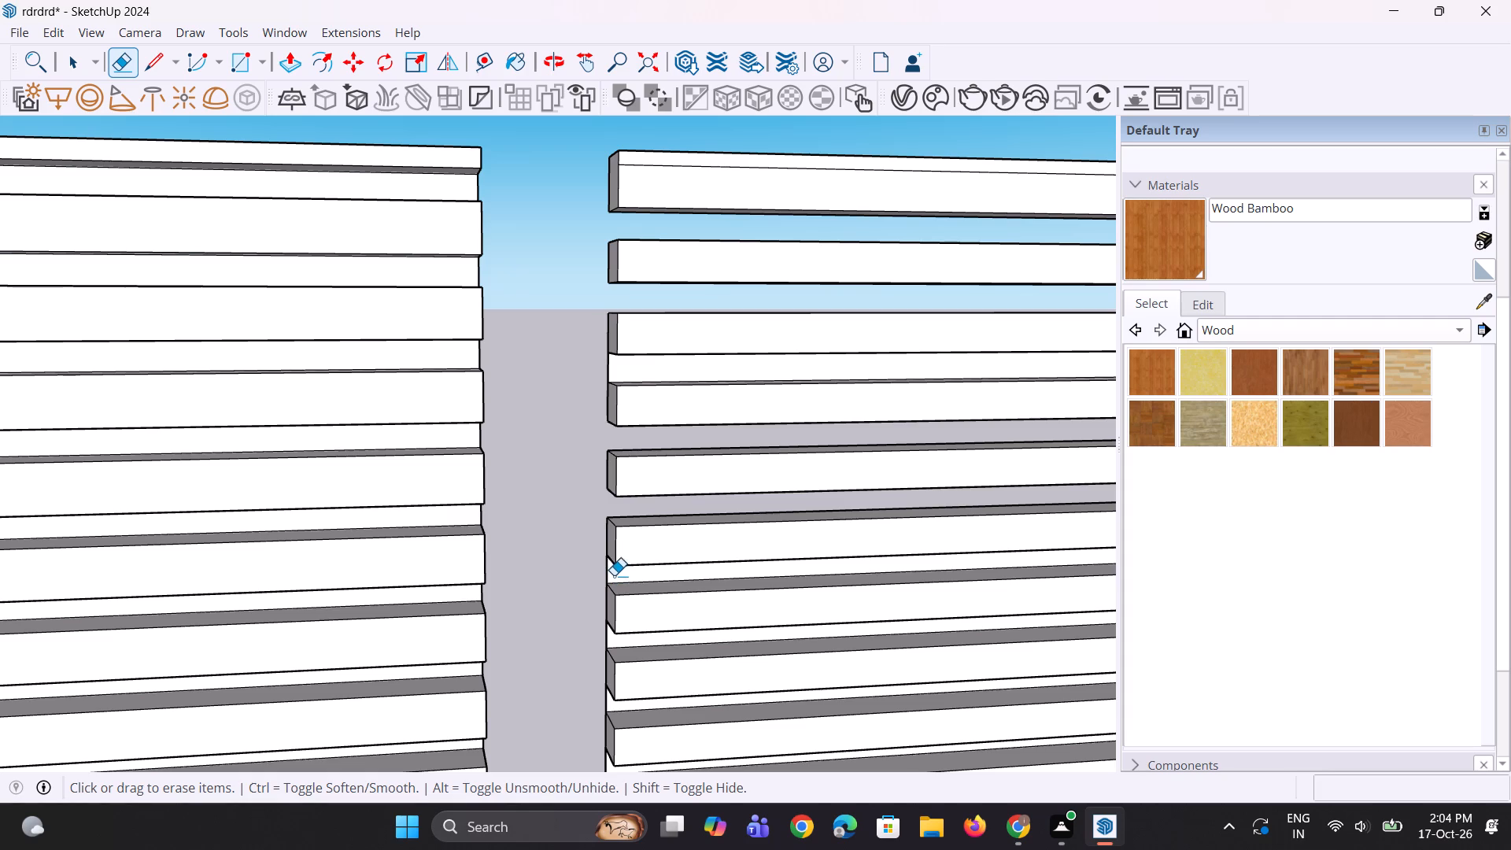
click(610, 573)
click(609, 574)
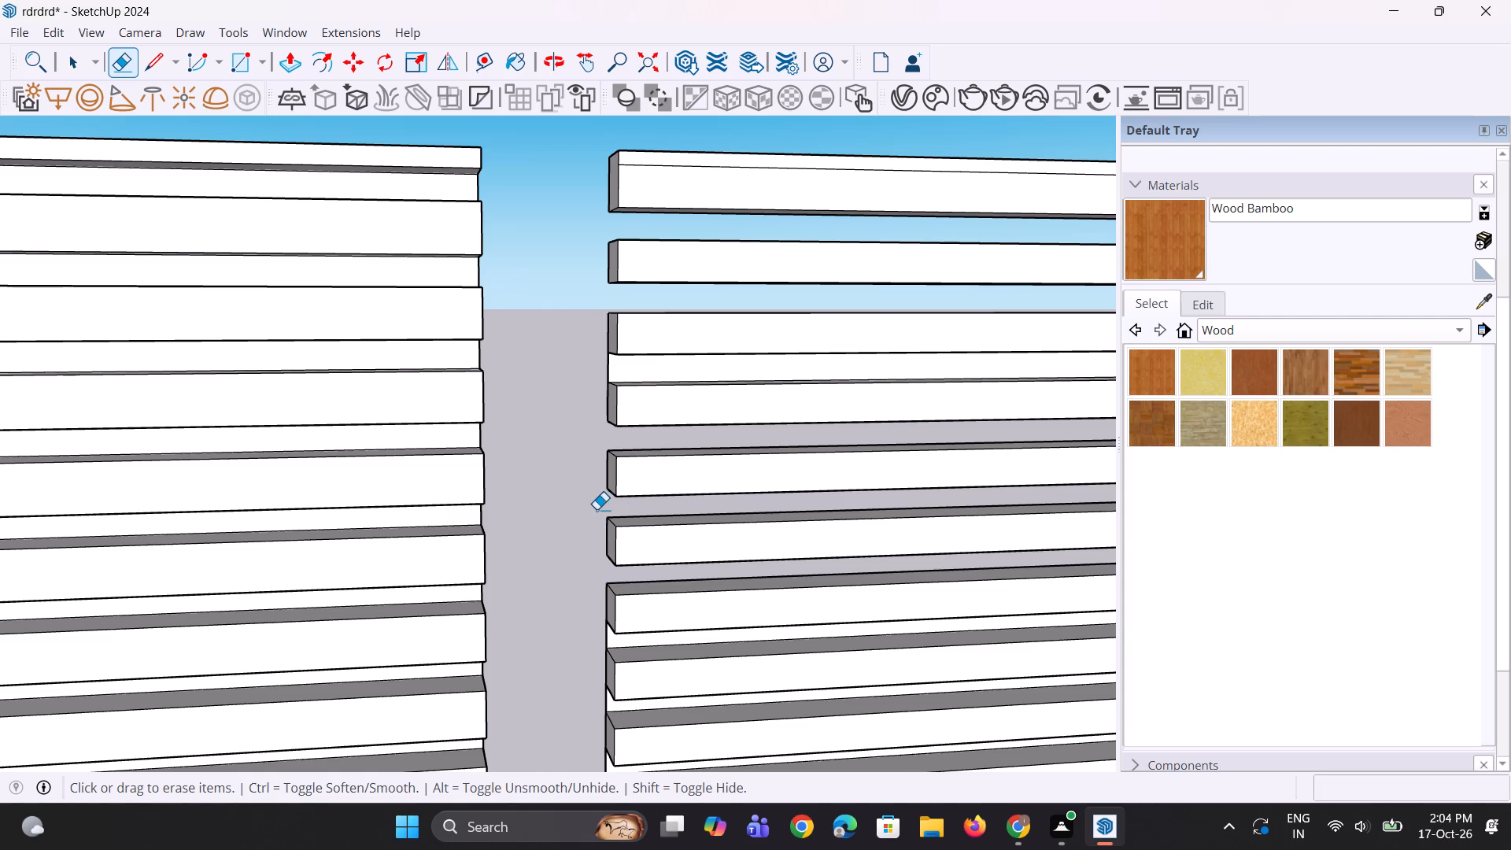
Erase the recessed strips in the next four gaps down the panel farther from the house.
scroll(597, 509, down, 4)
scroll(619, 637, up, 10)
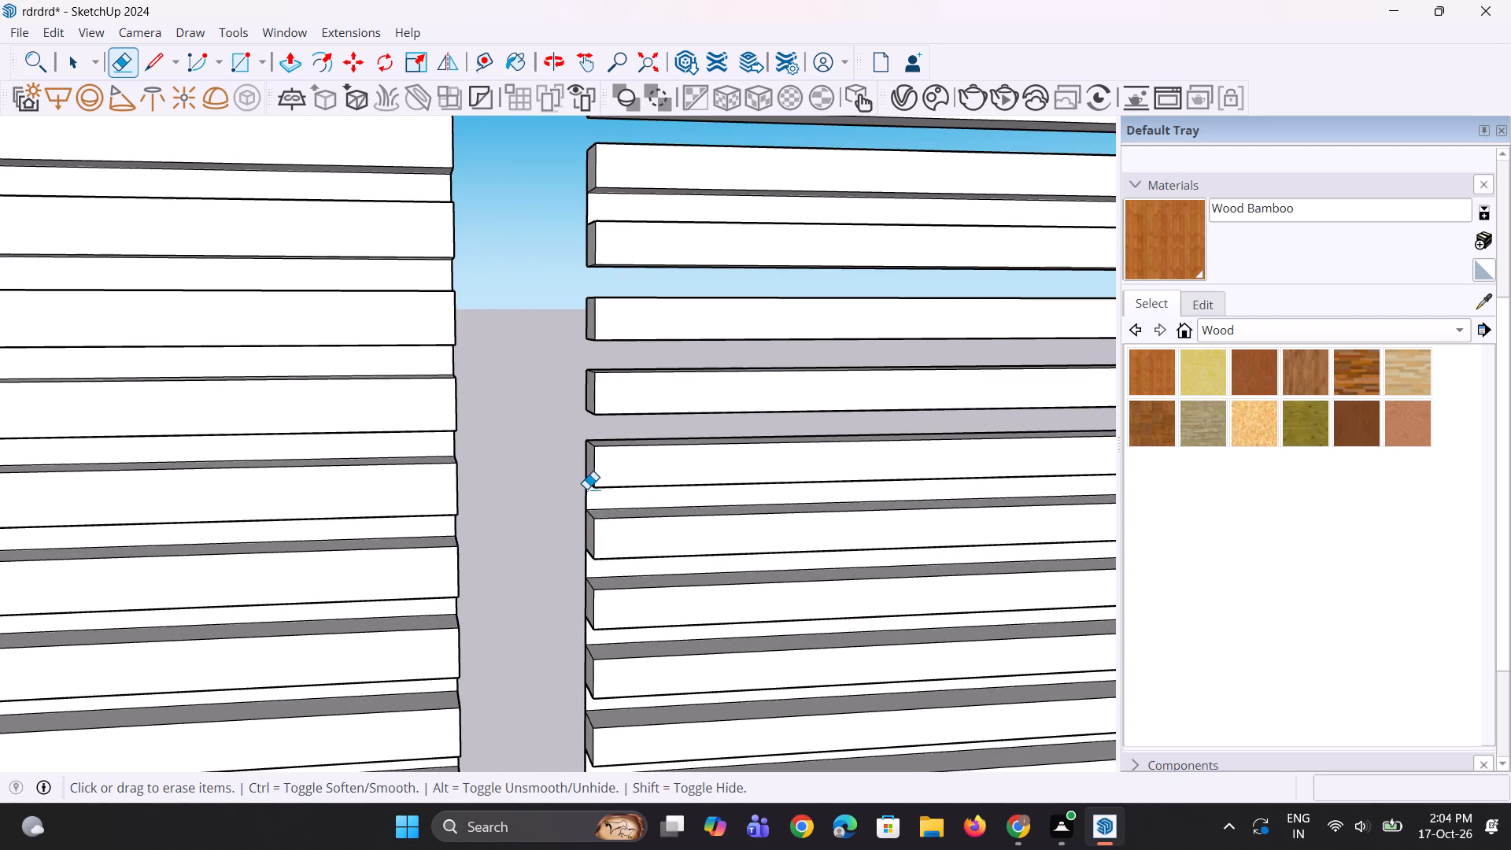
click(586, 489)
click(589, 566)
scroll(584, 545, down, 3)
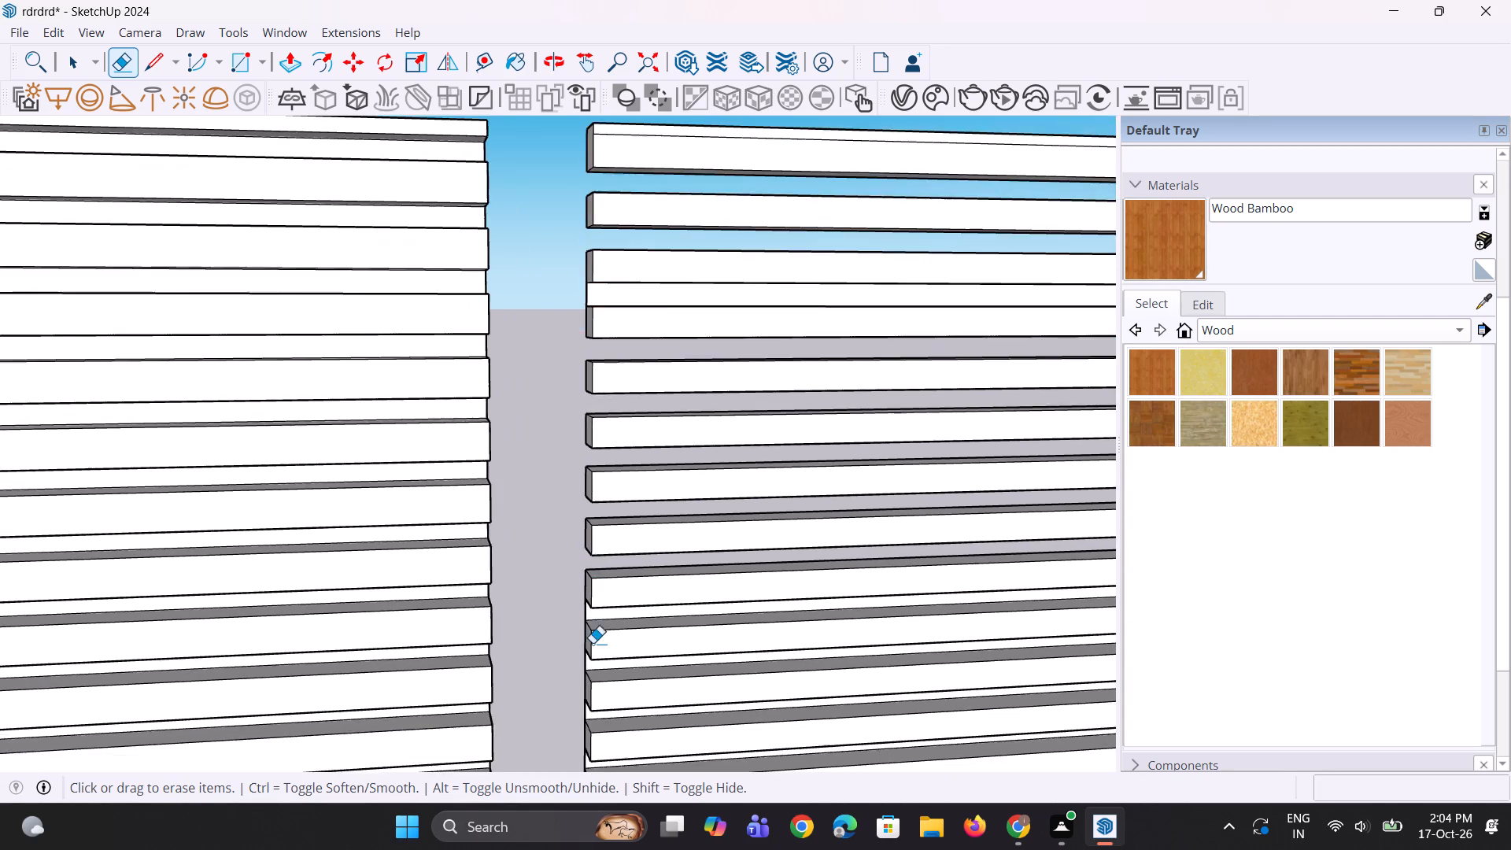
scroll(593, 643, up, 7)
click(582, 600)
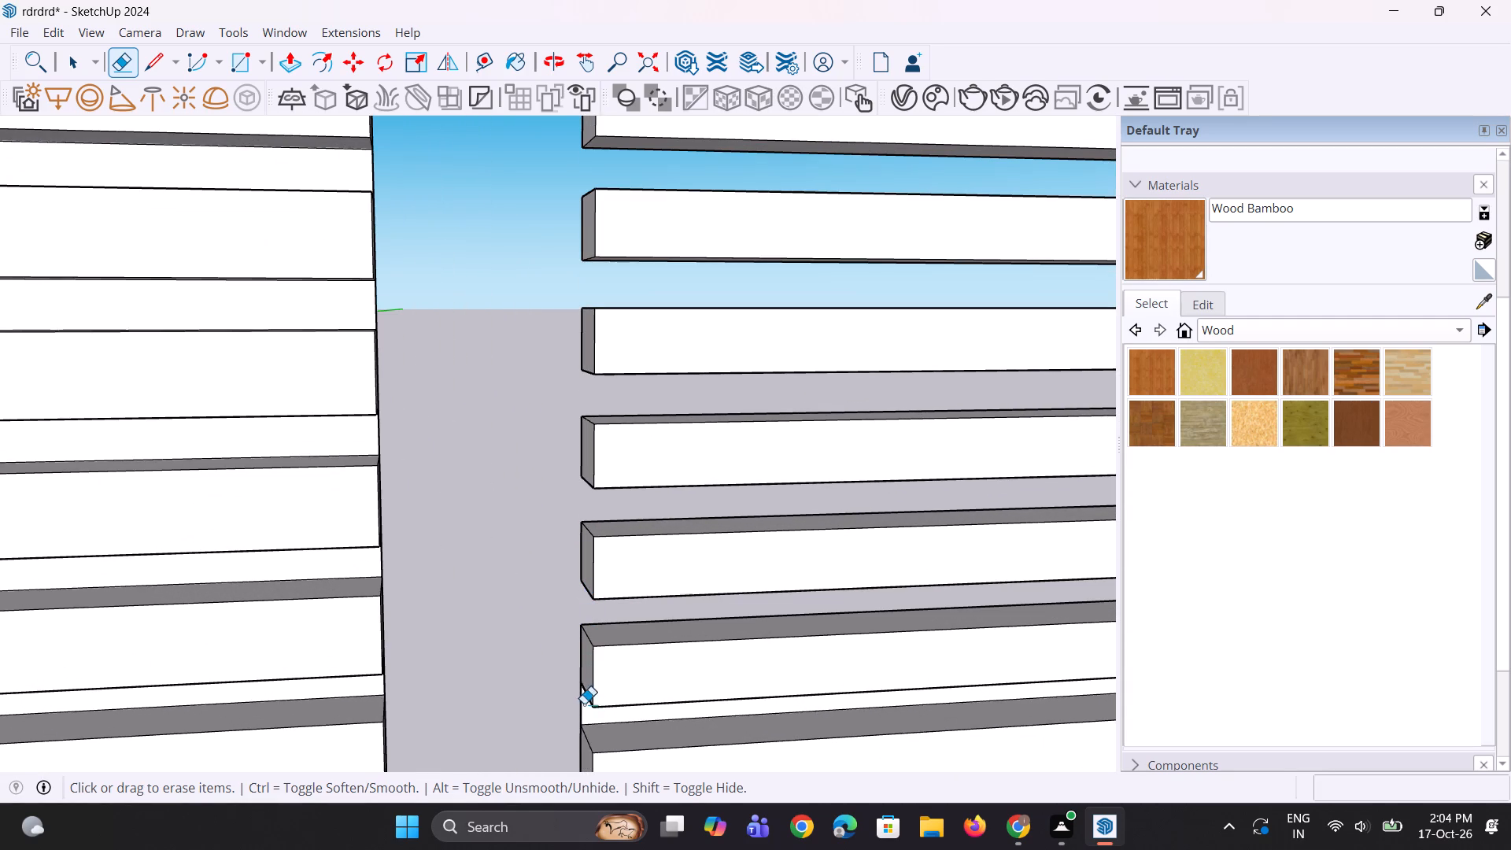
click(585, 704)
click(582, 701)
Erase the recessed strips in the remaining lowest gaps, down to the solid base of the farther panel.
scroll(596, 582, down, 9)
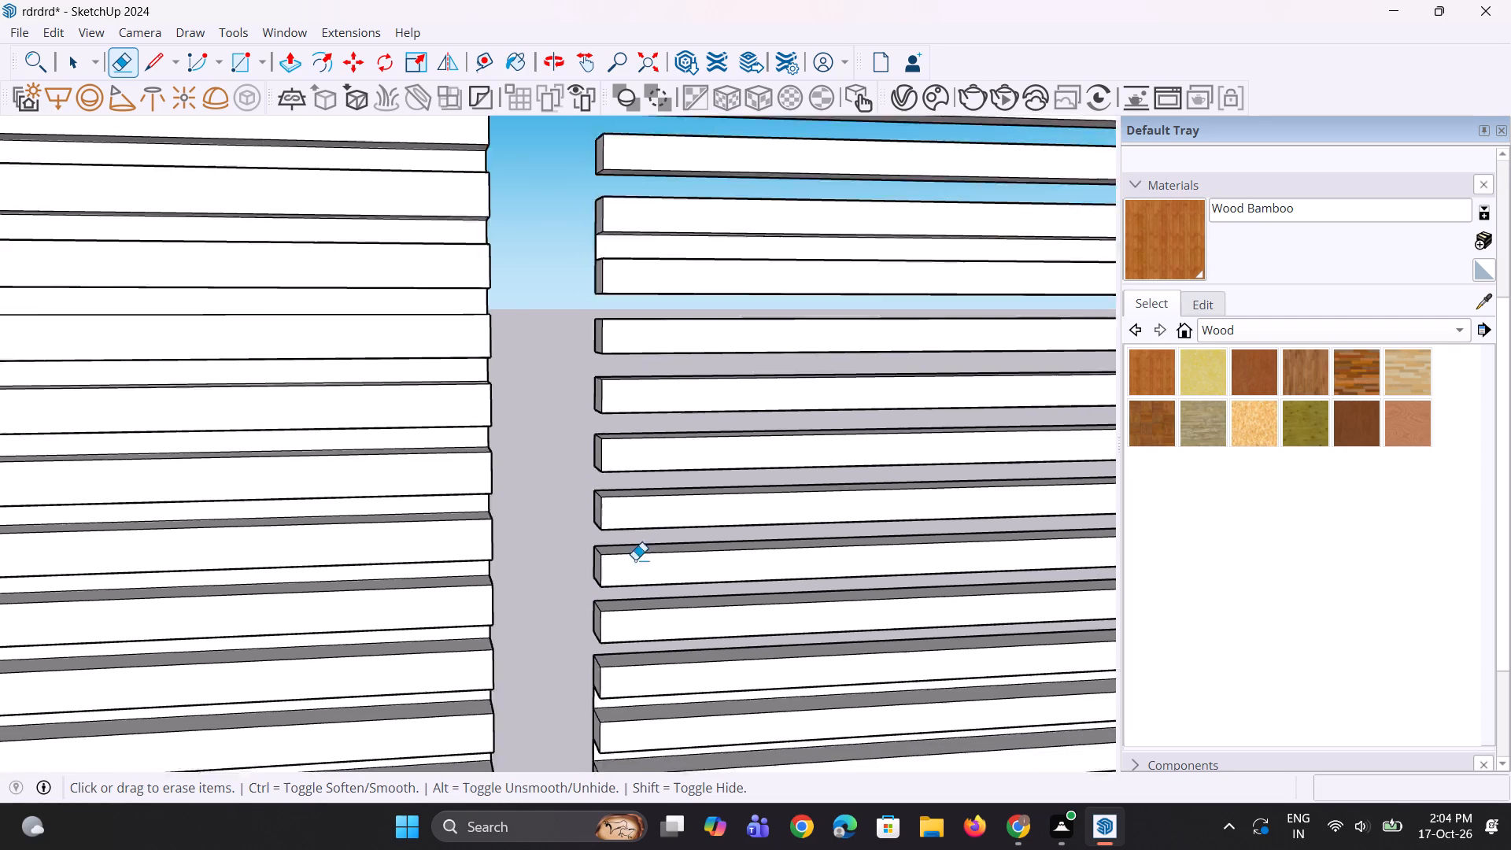
scroll(593, 719, up, 3)
scroll(626, 657, up, 3)
click(603, 597)
scroll(593, 573, down, 2)
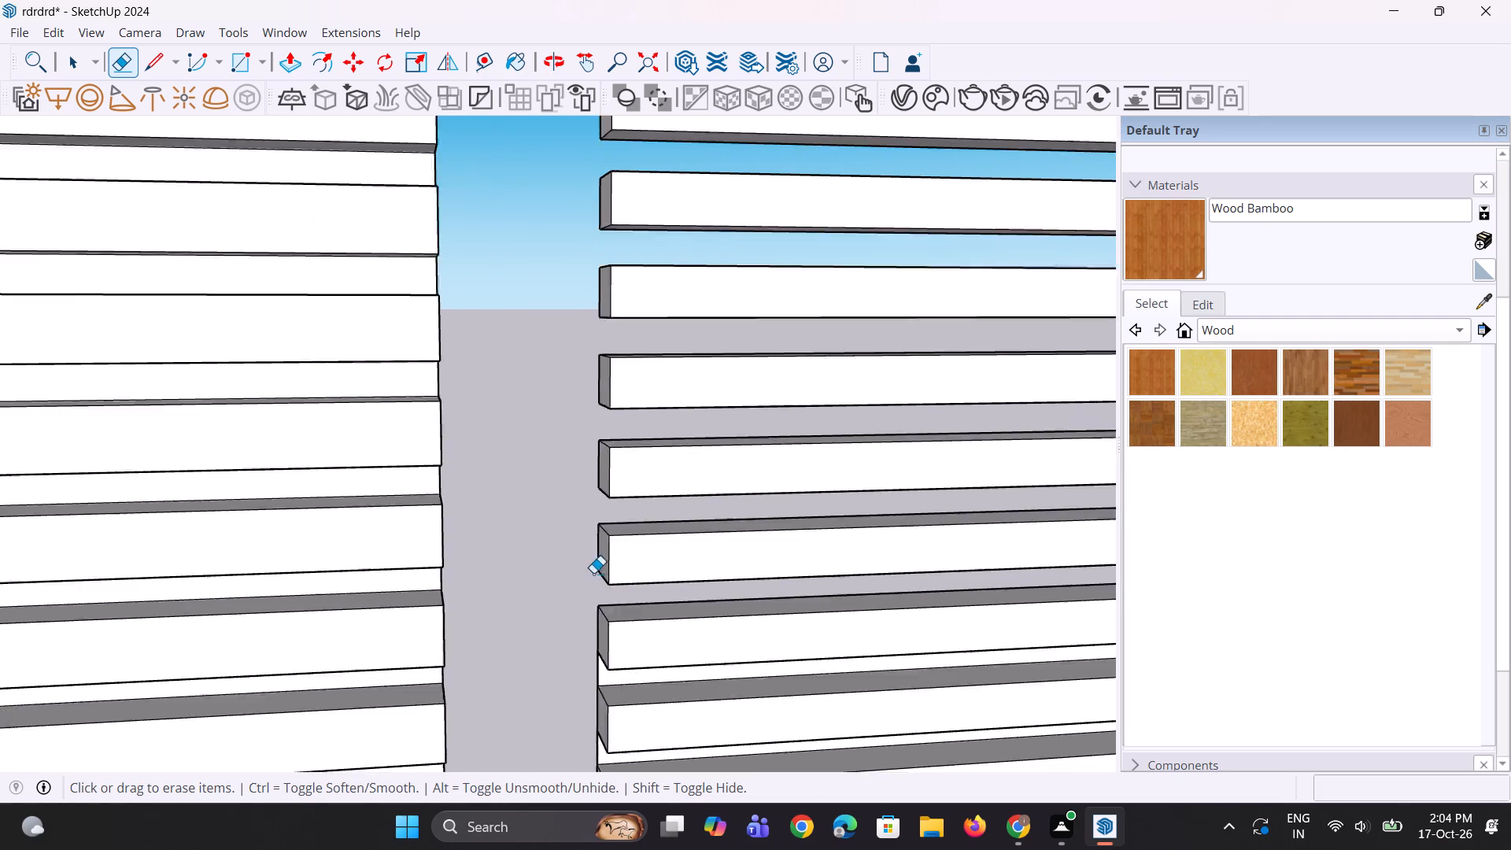
scroll(593, 573, down, 2)
scroll(582, 662, up, 5)
click(602, 581)
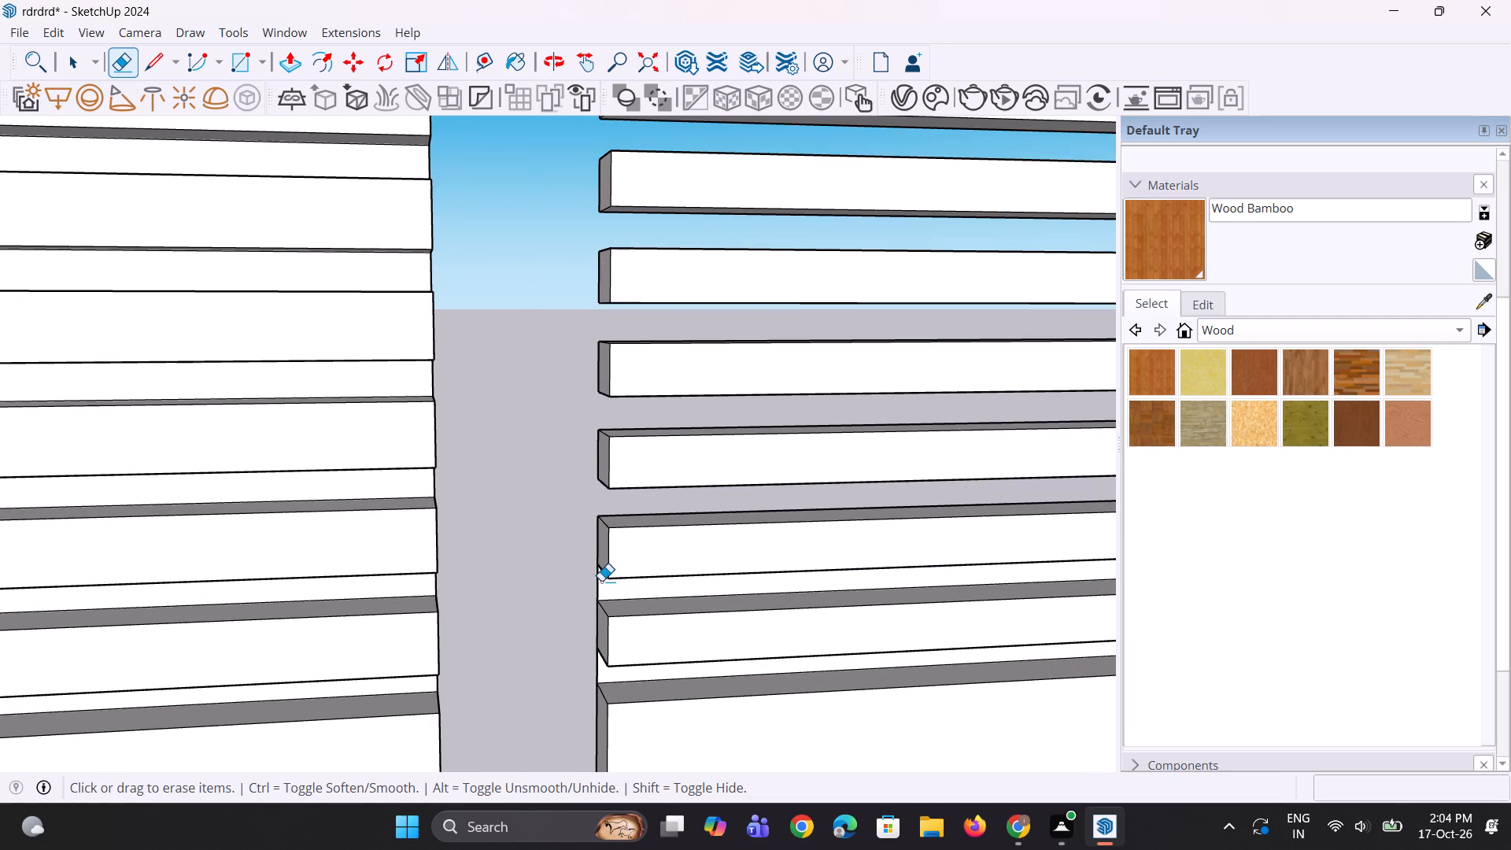
click(600, 581)
click(599, 670)
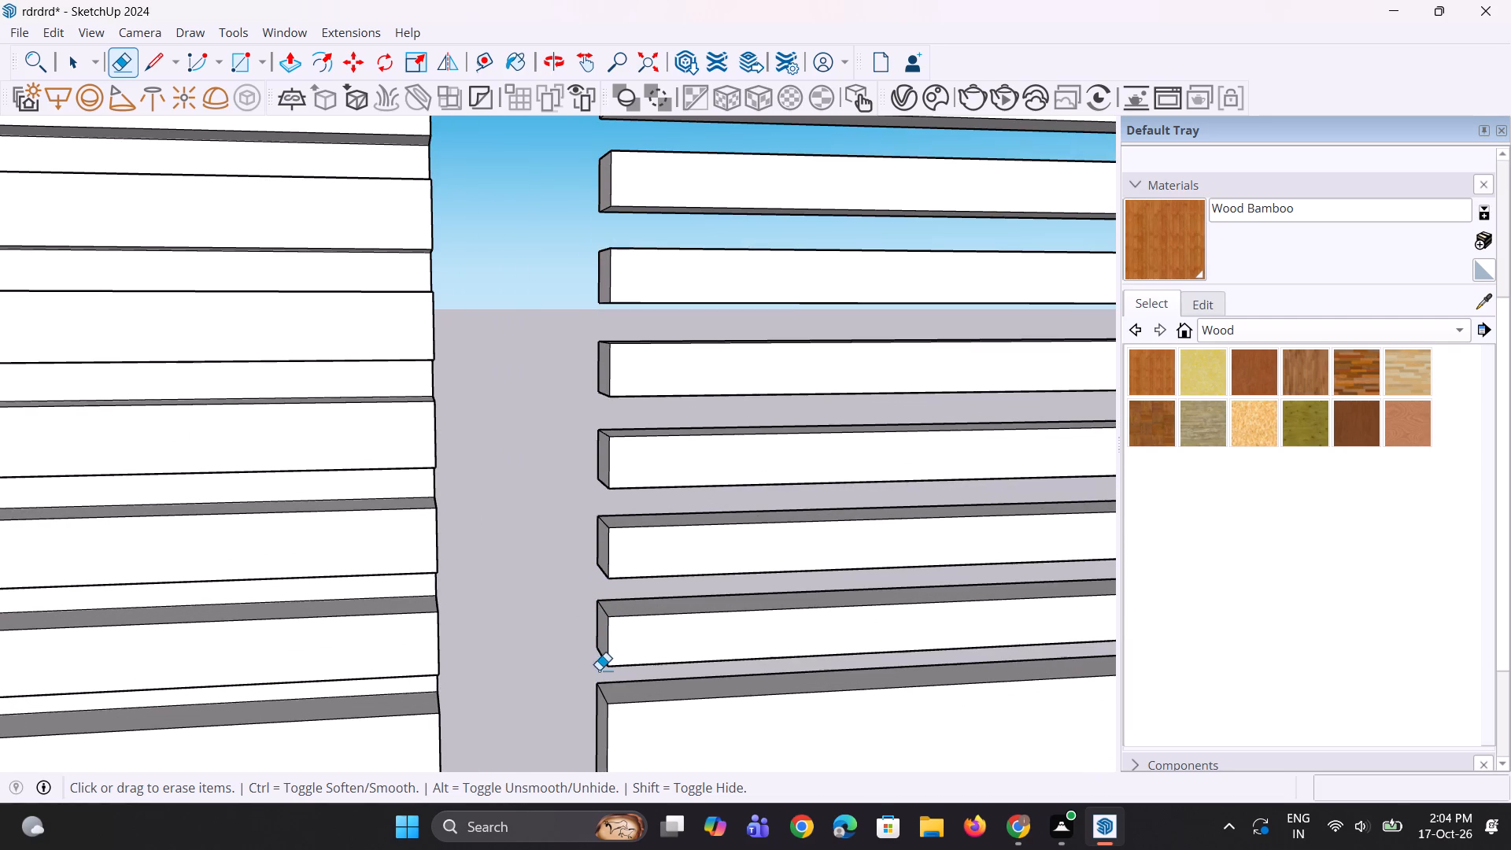
Erase the recessed strips in the three lowest gaps of the panel nearer the house.
scroll(611, 668, down, 5)
scroll(520, 682, up, 4)
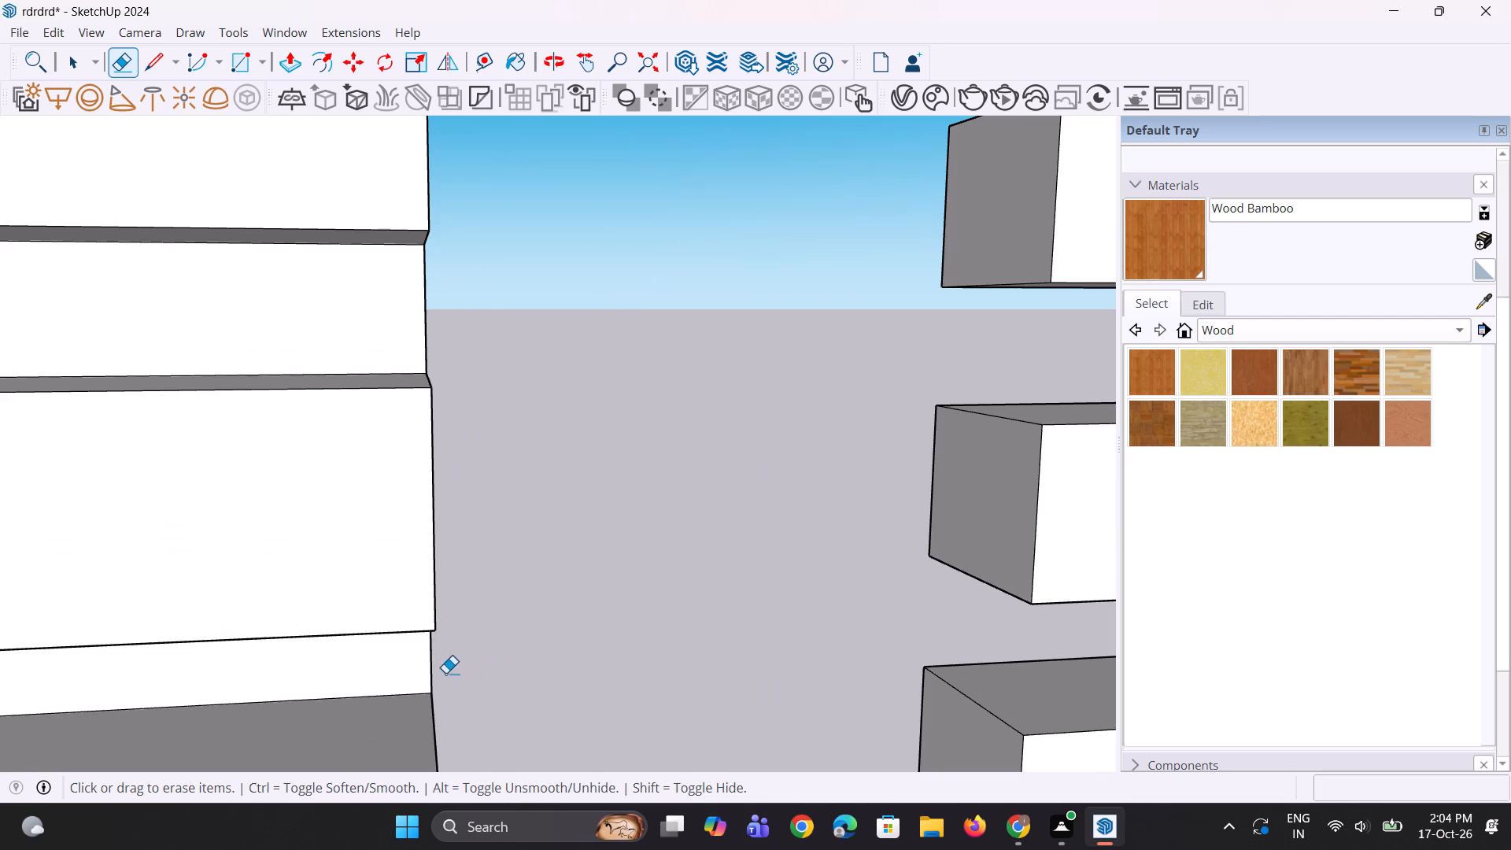
click(434, 676)
scroll(642, 625, down, 5)
middle_drag(641, 624, 514, 601)
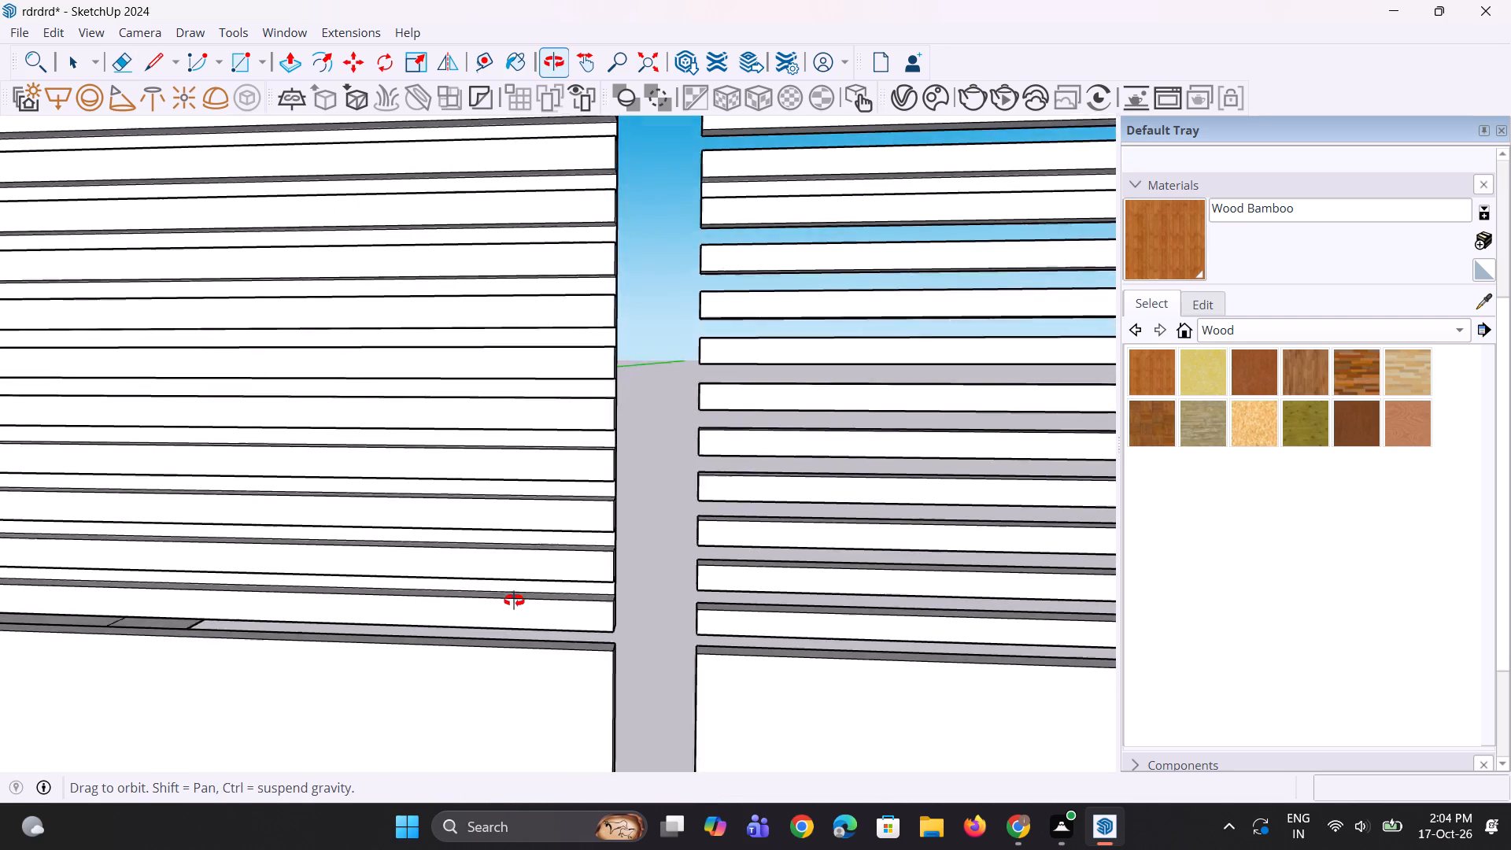
middle_drag(514, 601, 488, 597)
scroll(499, 598, down, 1)
scroll(614, 597, up, 4)
click(573, 578)
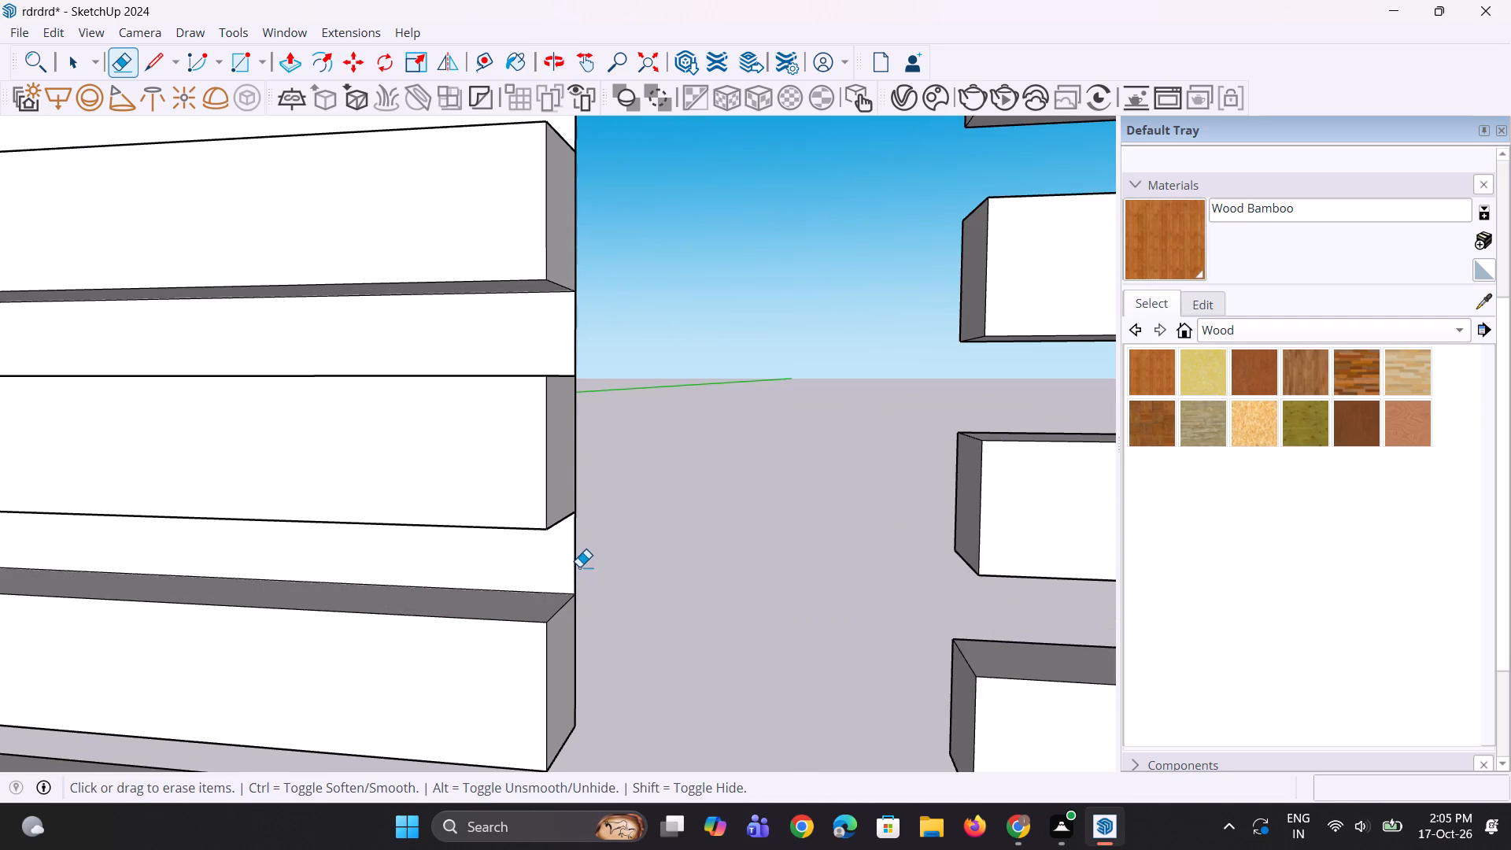
click(579, 567)
click(578, 547)
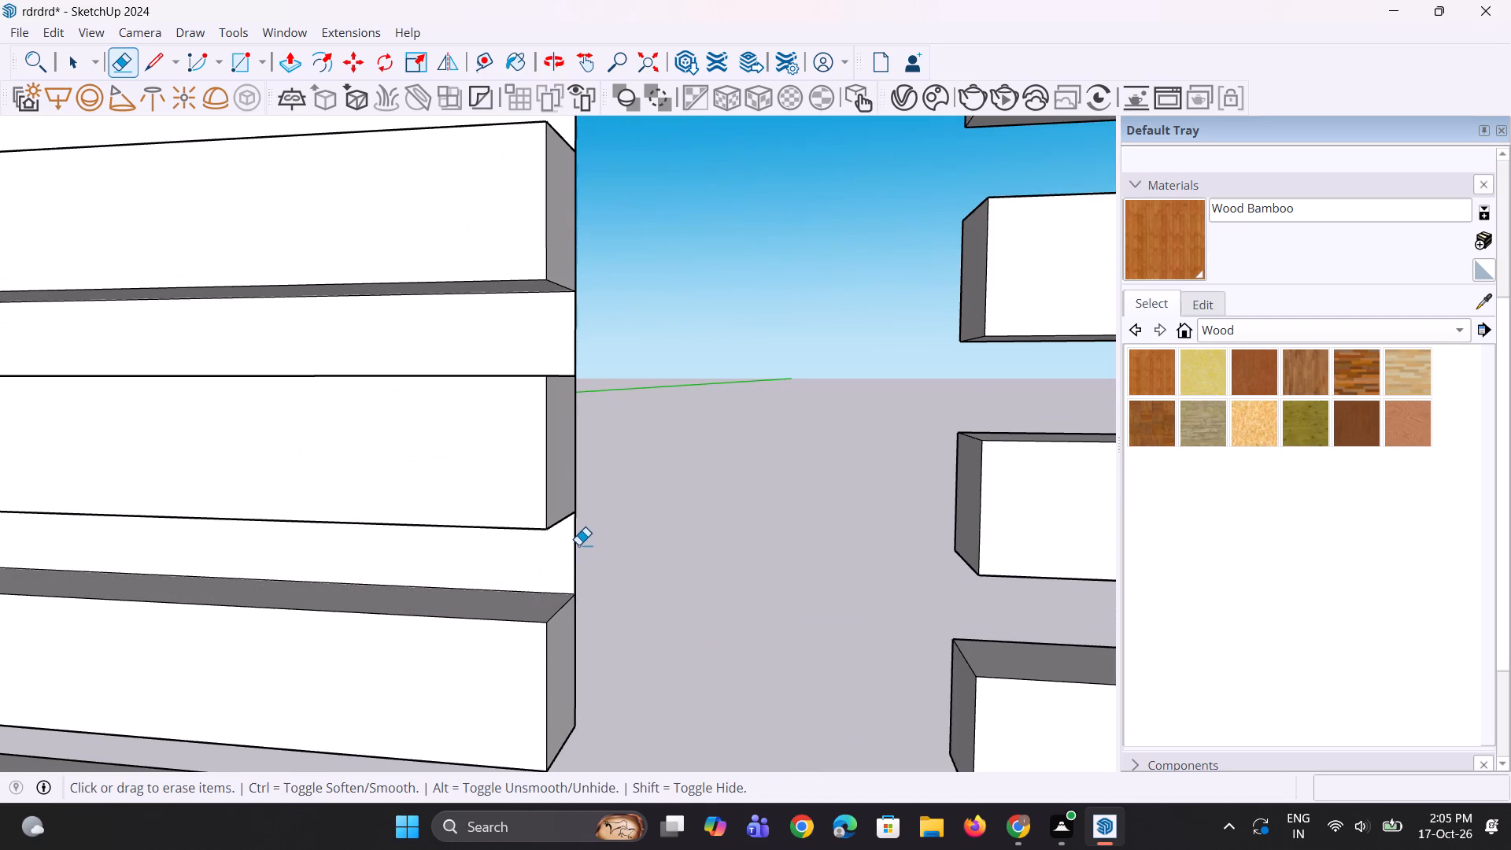
click(575, 535)
click(573, 345)
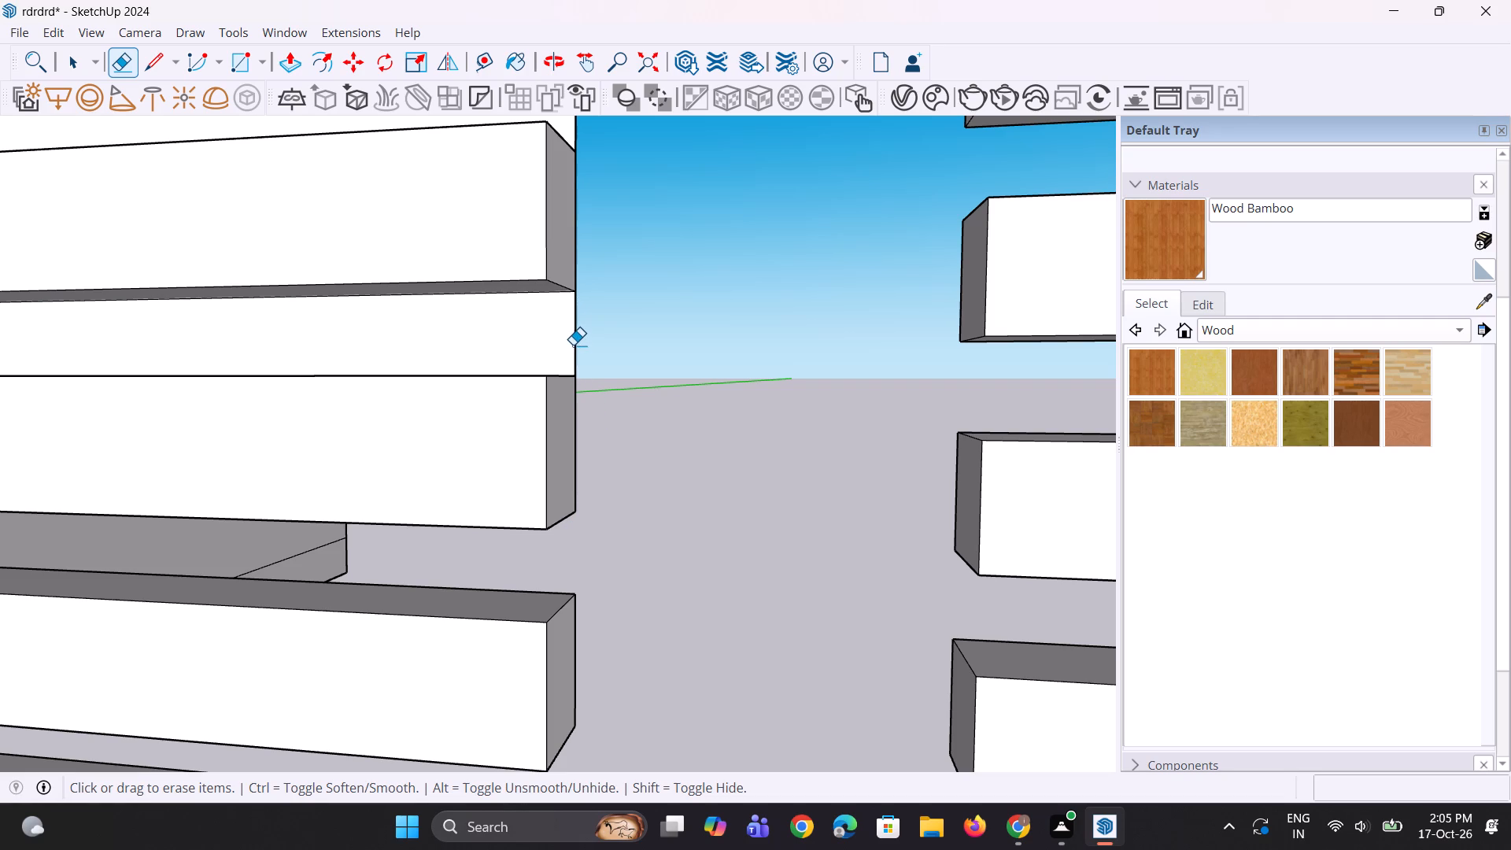
click(575, 343)
Erase the recessed strips in the next four gaps up the panel nearer the house.
scroll(546, 521, down, 4)
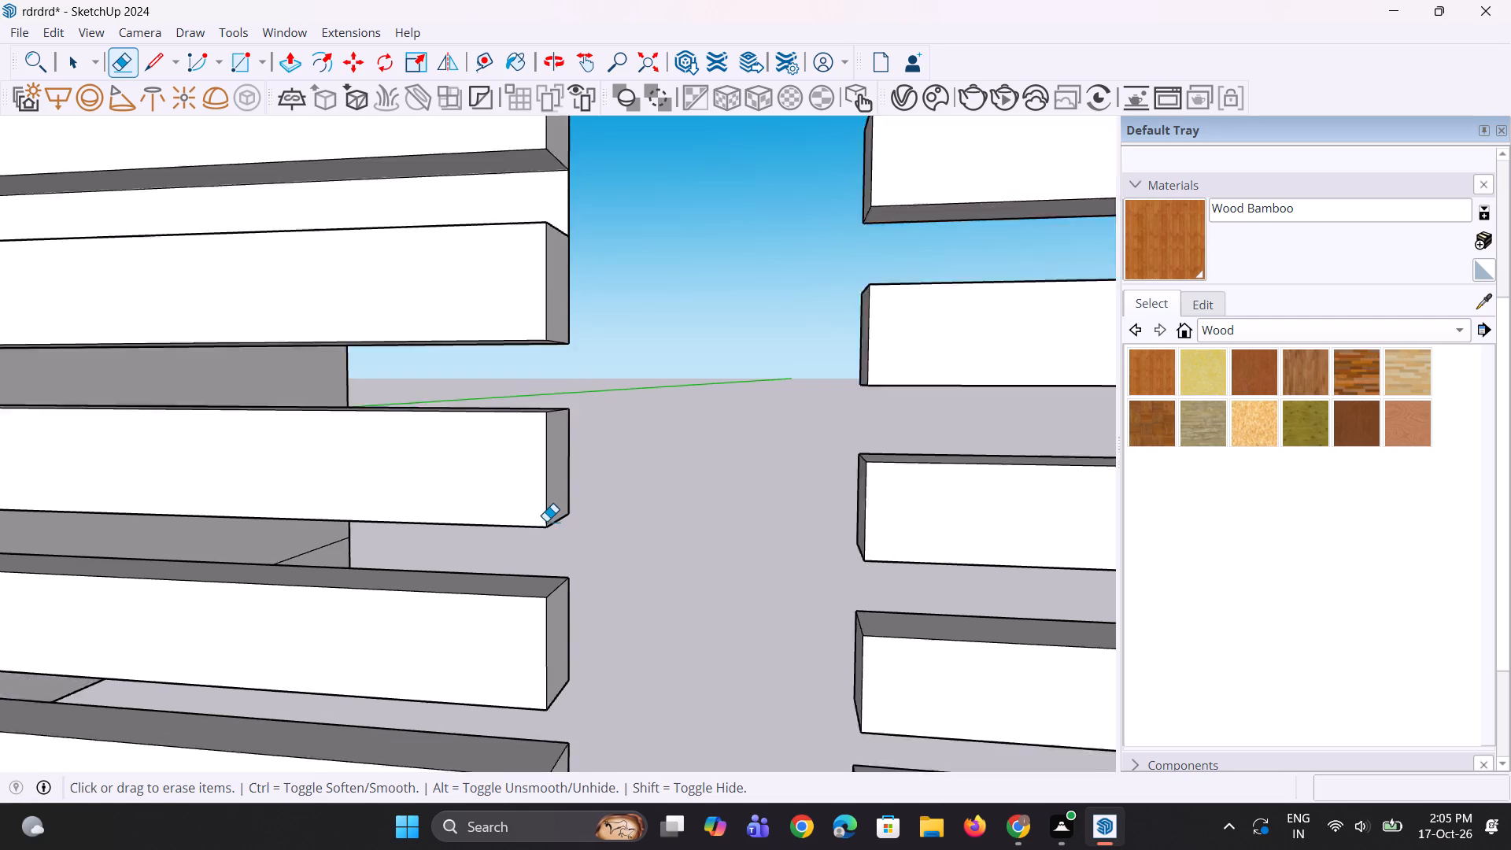
scroll(546, 521, down, 5)
scroll(556, 373, up, 4)
click(561, 337)
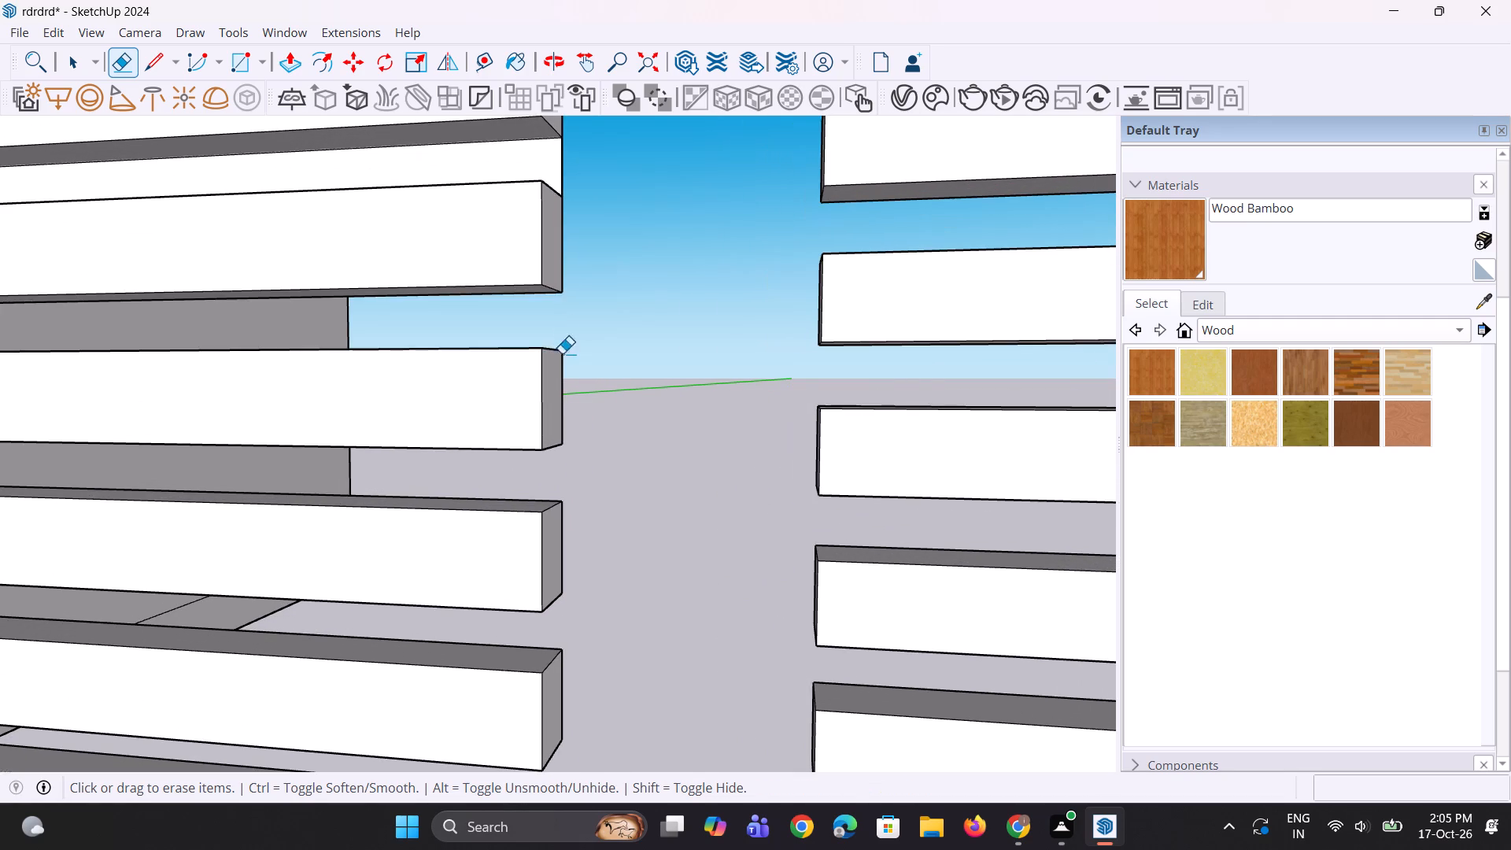
scroll(576, 466, down, 8)
scroll(571, 396, up, 13)
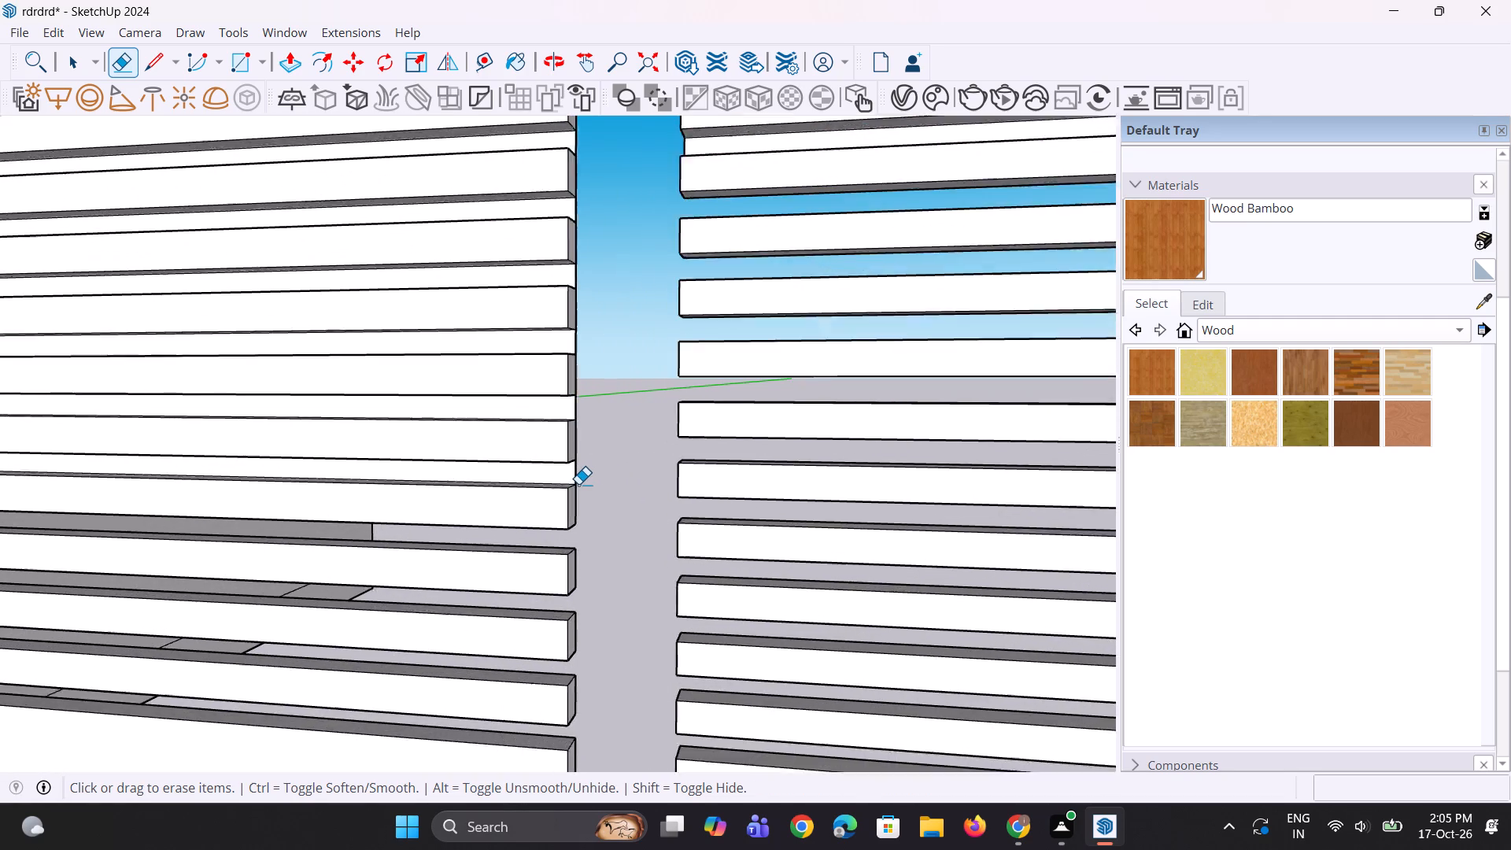
click(574, 475)
scroll(582, 438, up, 2)
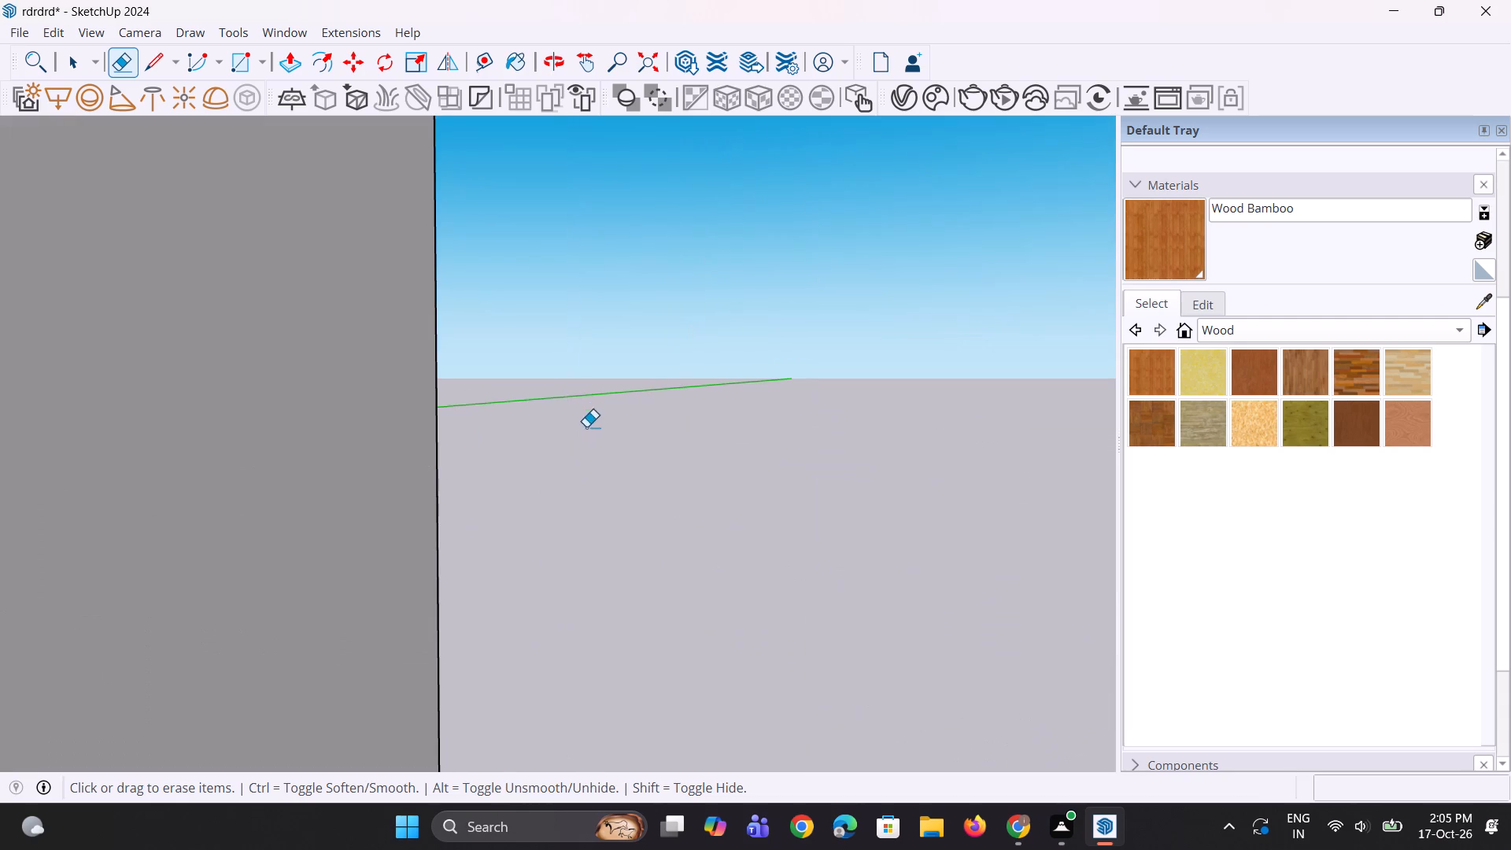
scroll(597, 438, down, 3)
scroll(589, 423, up, 2)
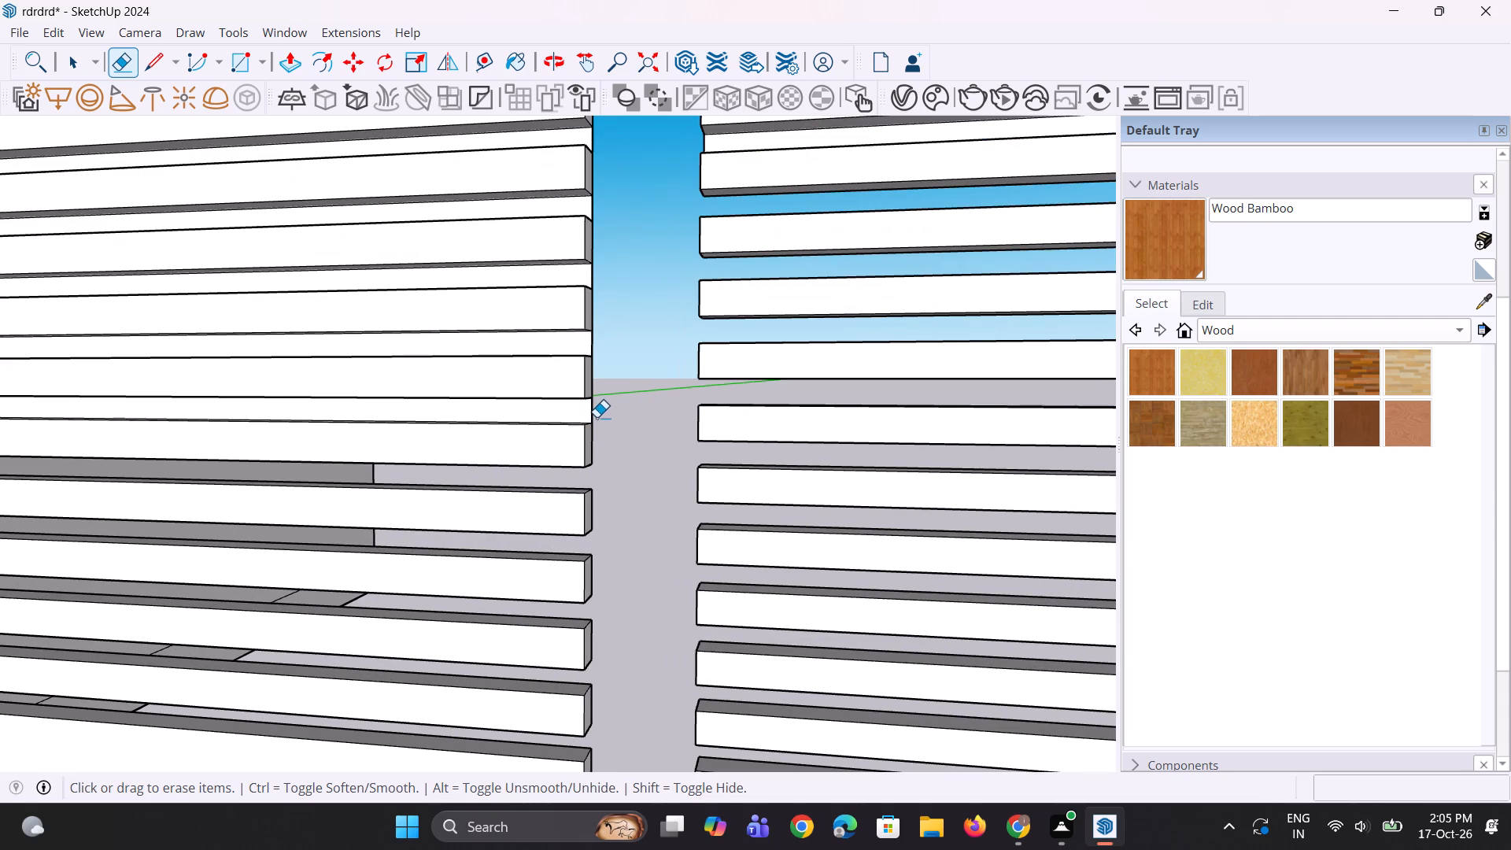
click(592, 414)
scroll(589, 383, up, 4)
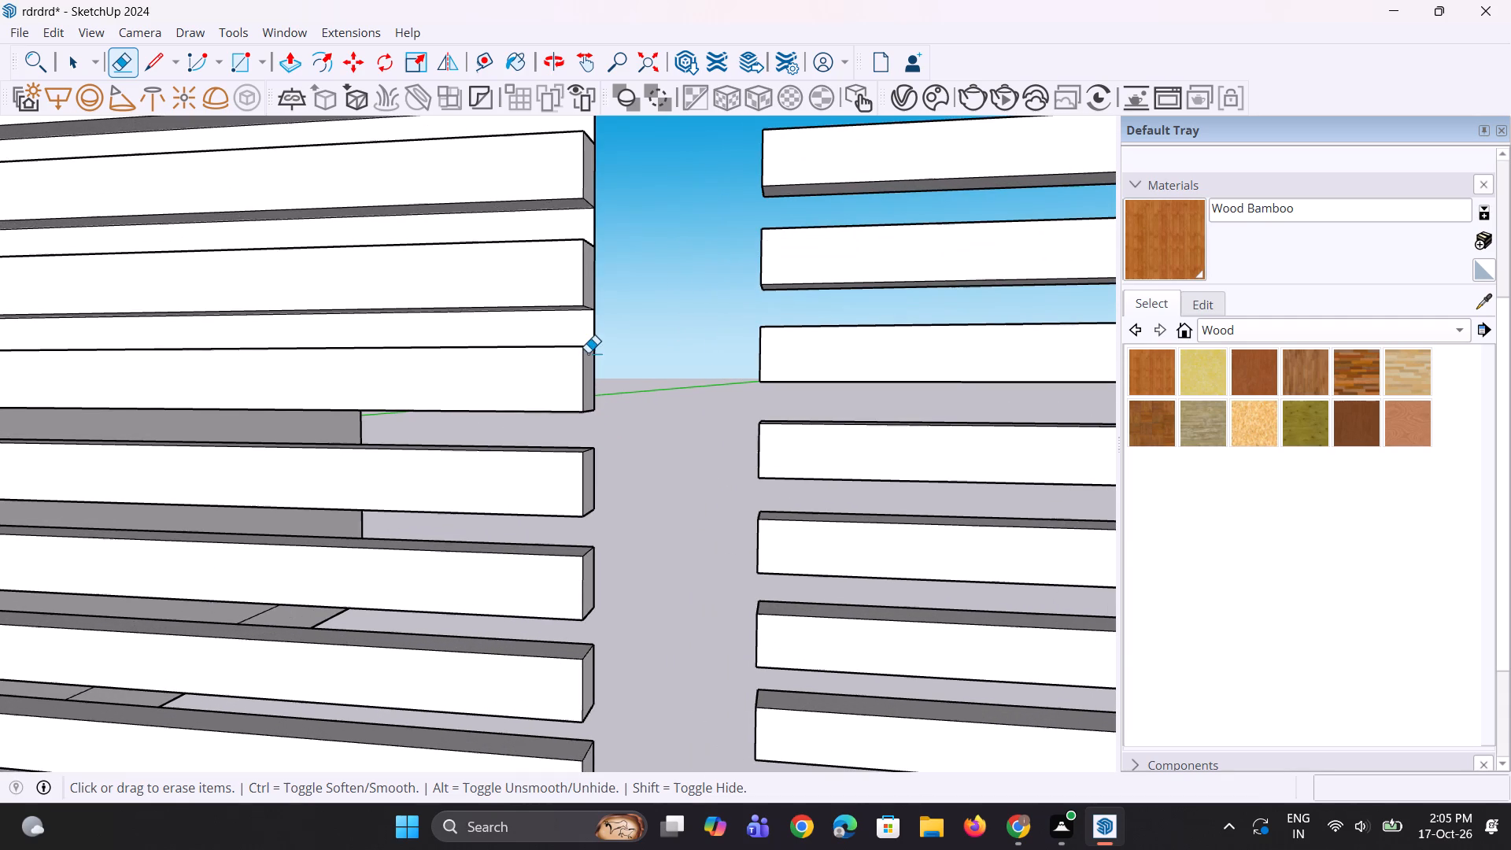
click(597, 339)
Erase the recessed strips in the five remaining upper gaps of the slatted panel nearer the house.
scroll(617, 438, down, 4)
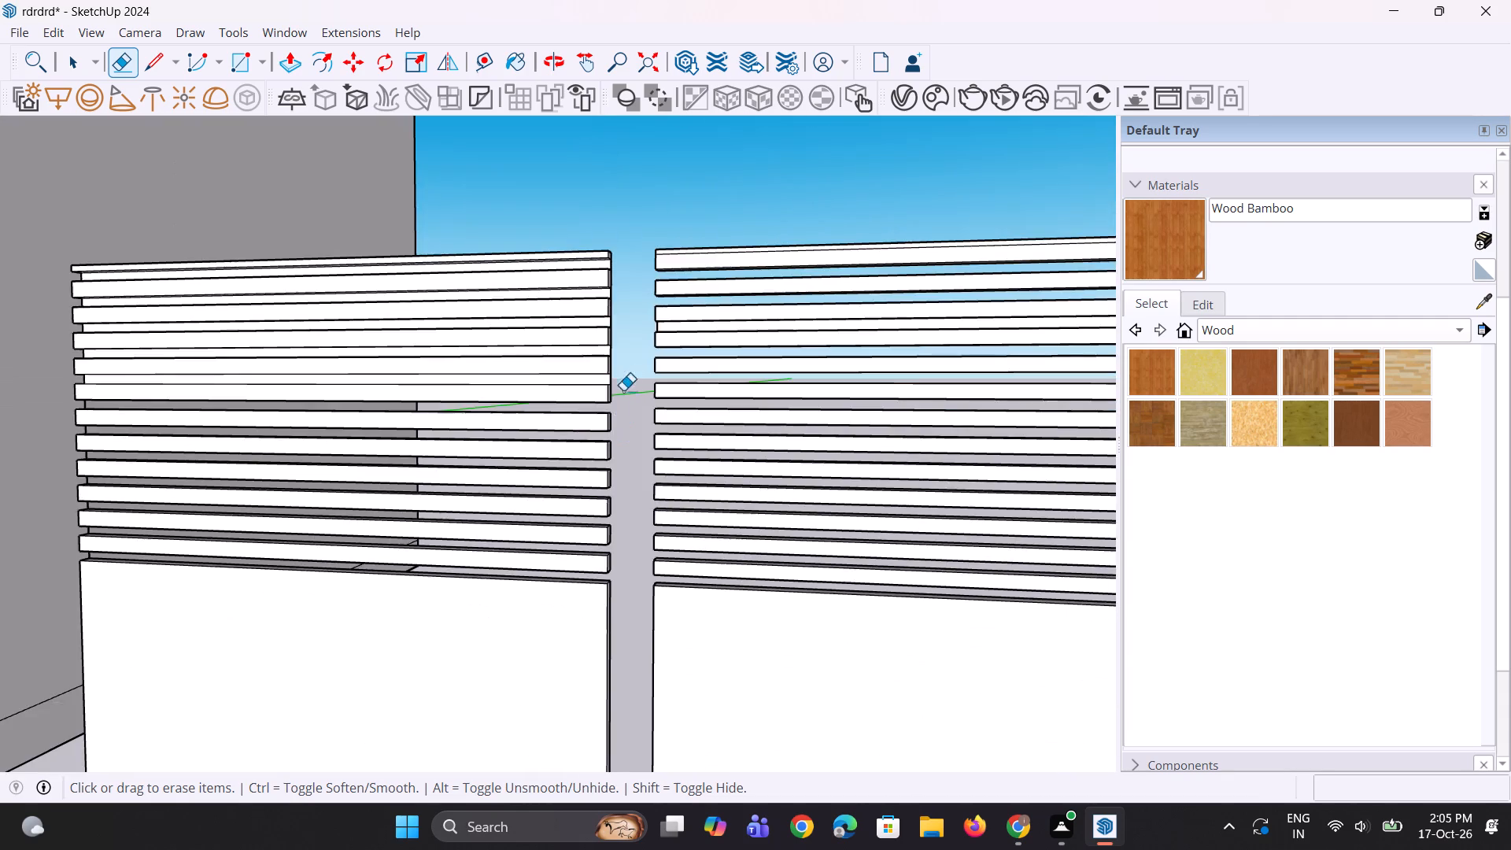
scroll(622, 379, up, 4)
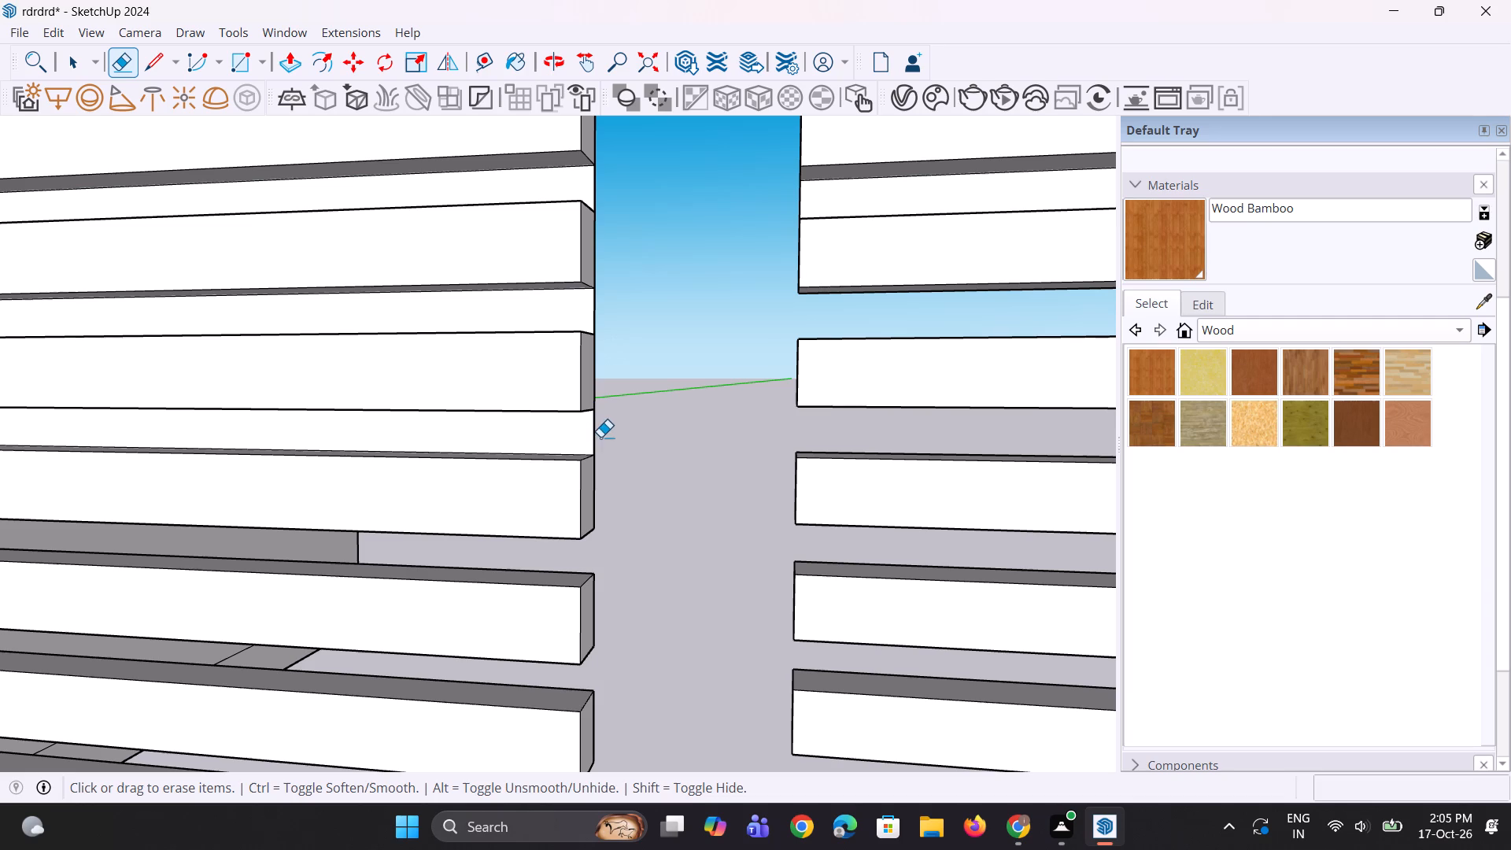
click(594, 434)
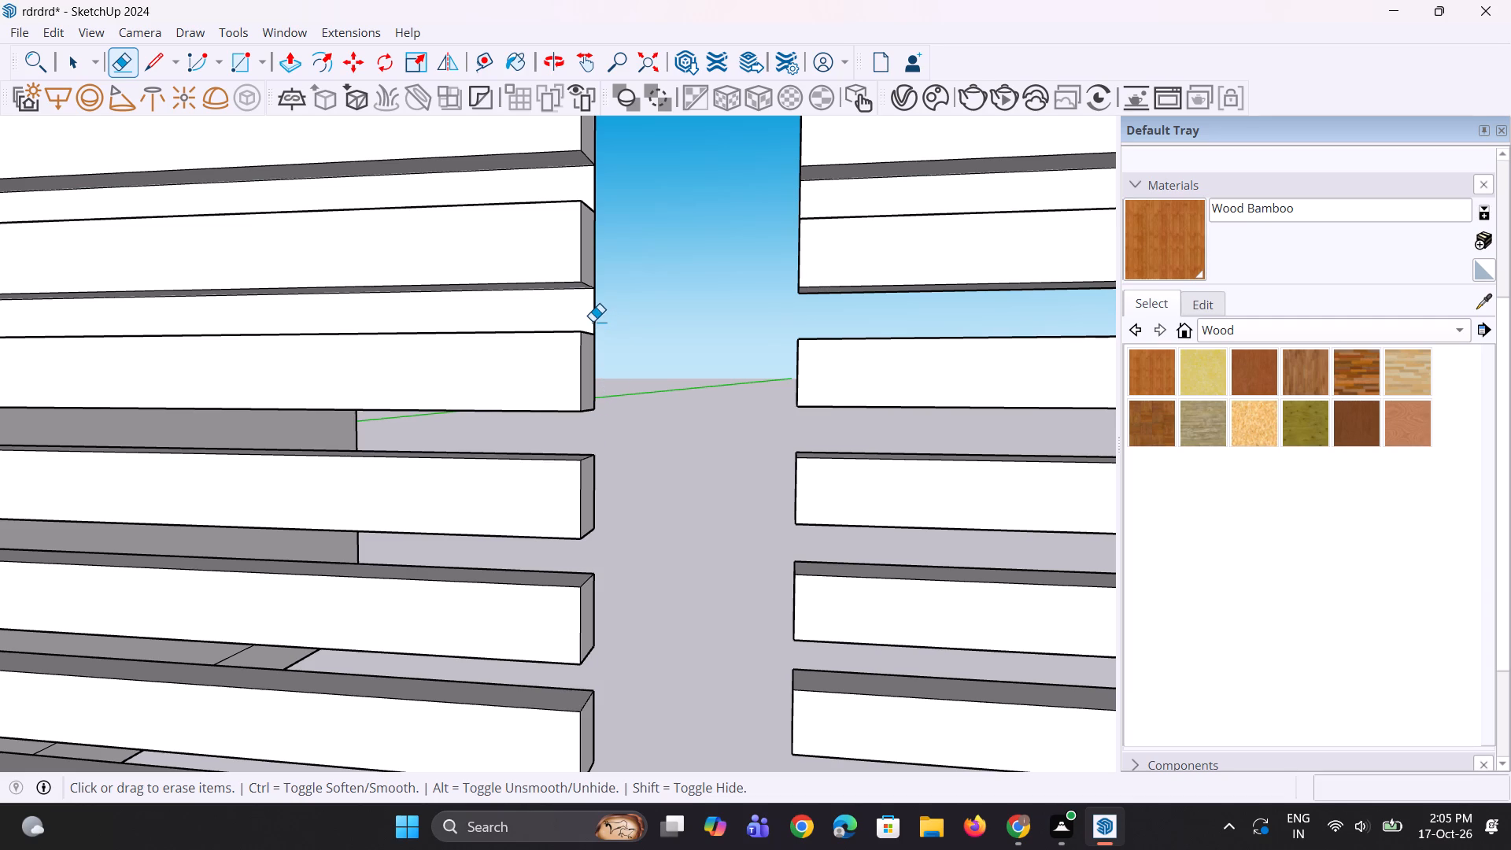
click(597, 321)
scroll(582, 483, down, 3)
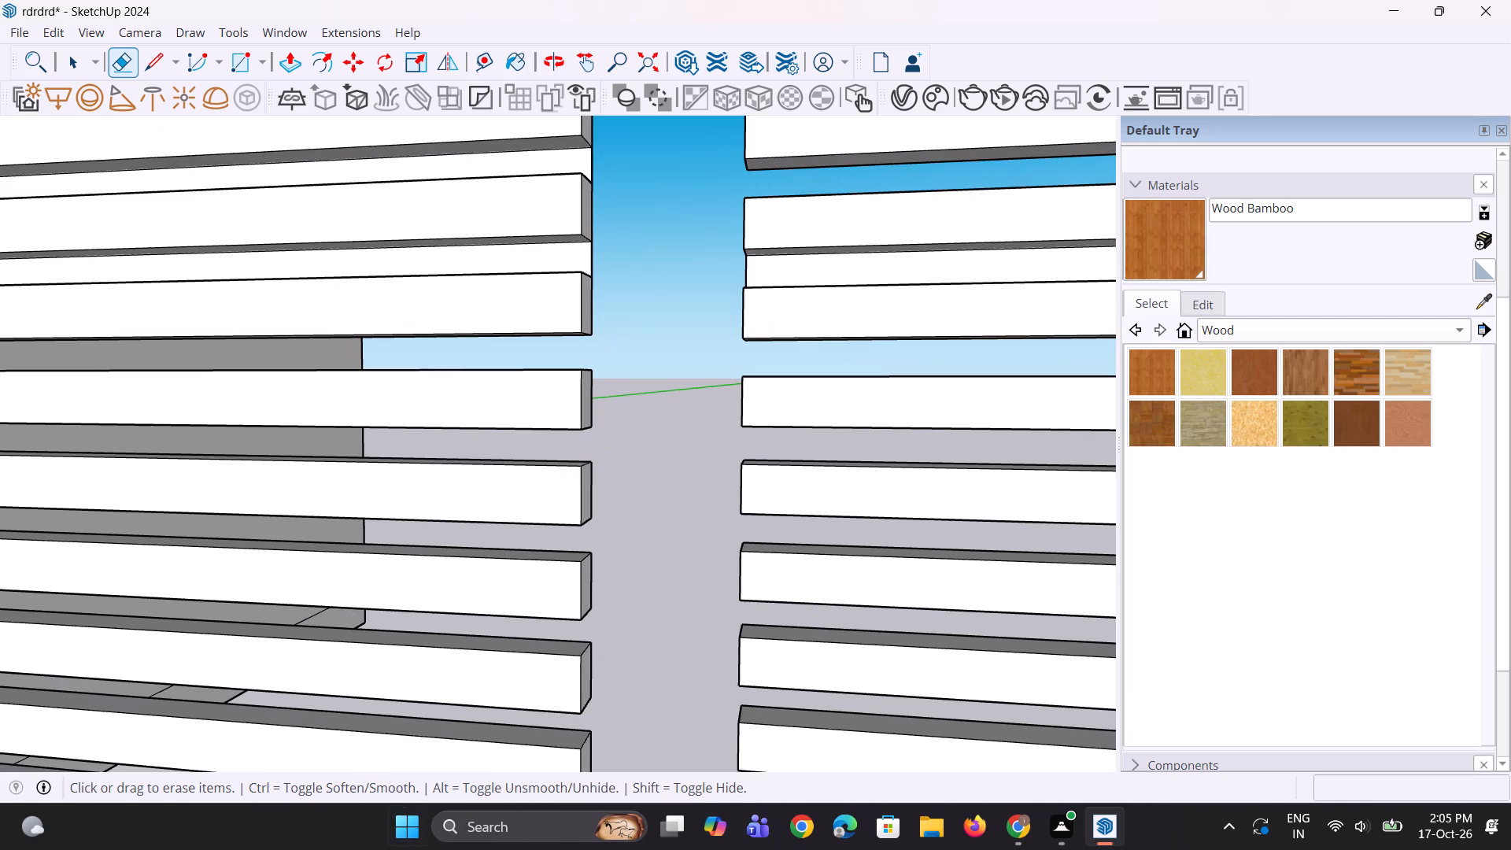
scroll(365, 589, down, 7)
scroll(478, 436, up, 8)
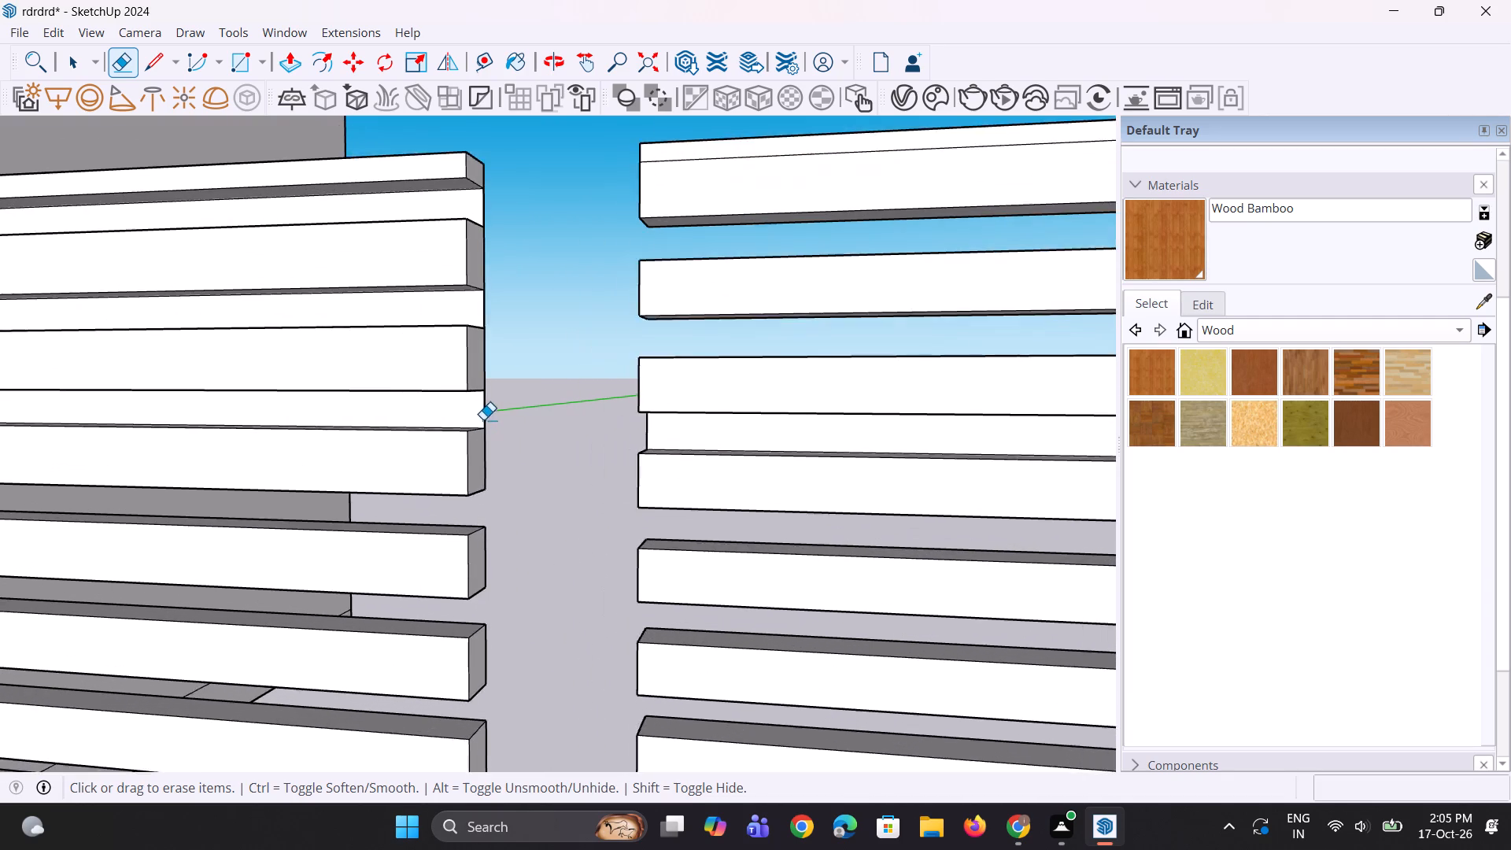
click(486, 413)
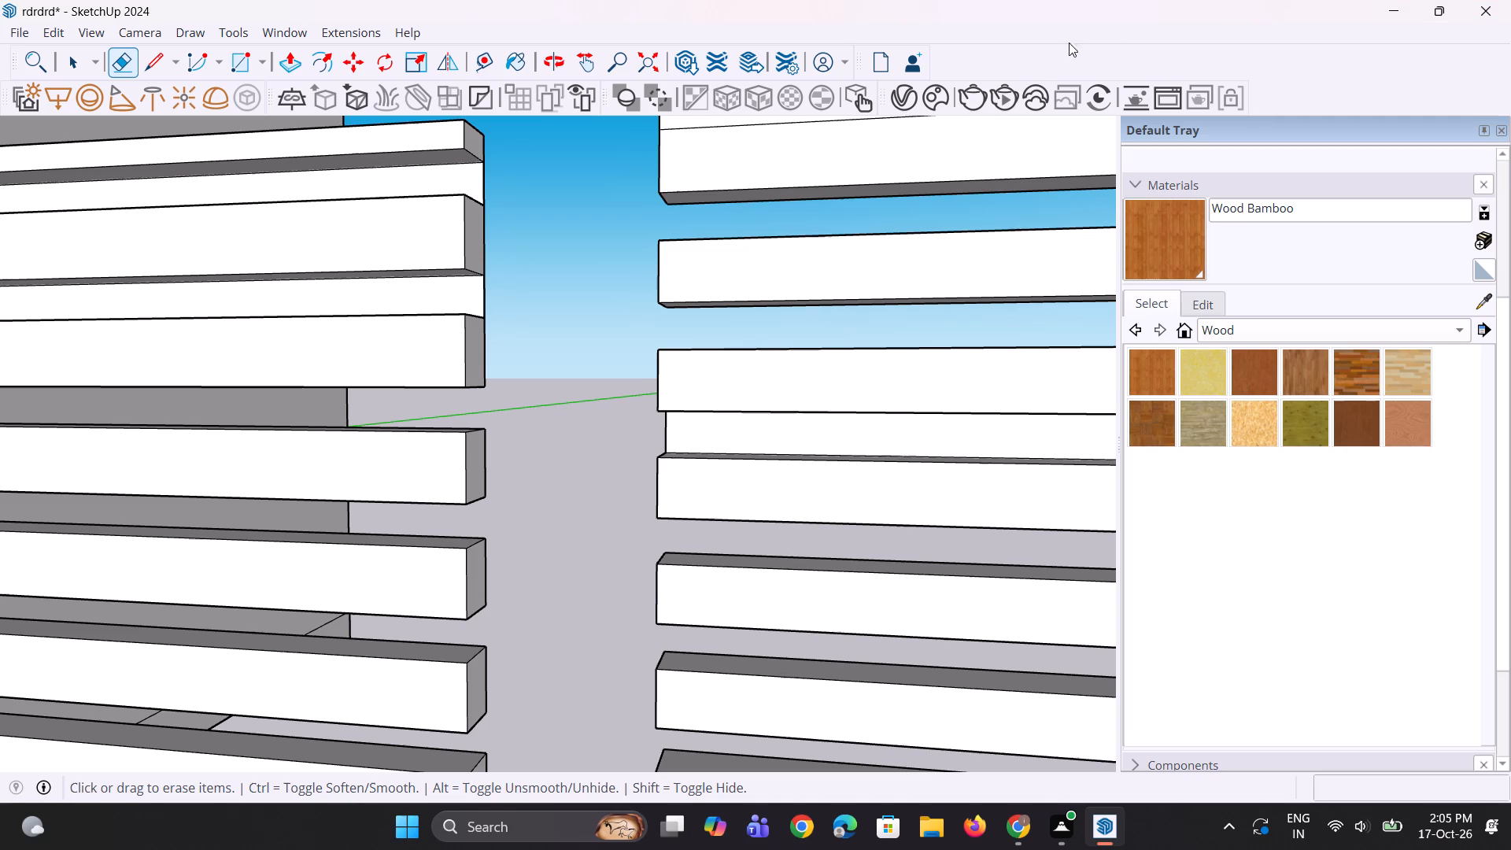
click(486, 304)
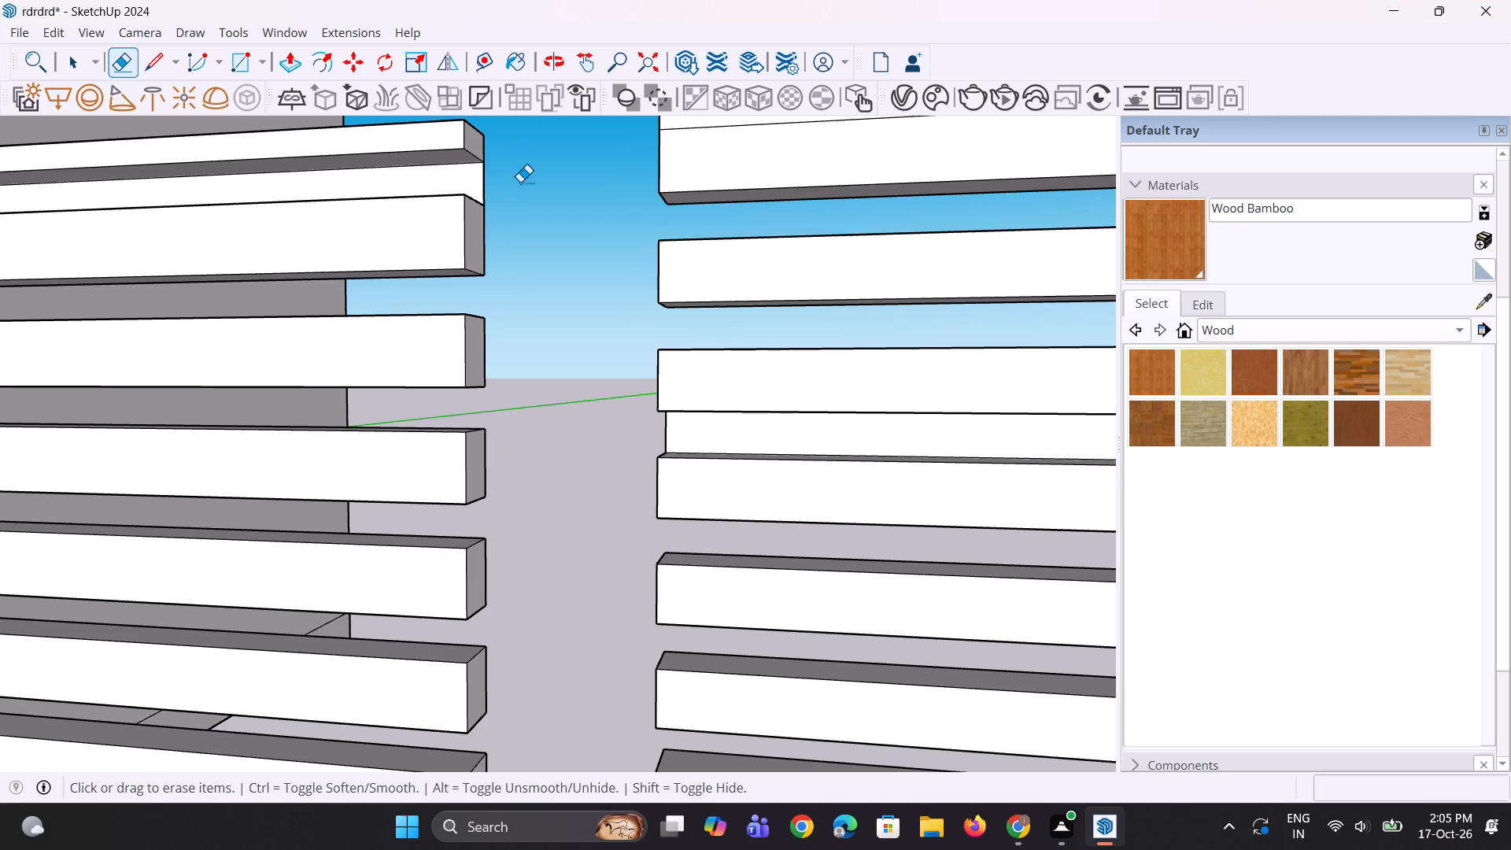
click(483, 188)
scroll(574, 240, down, 3)
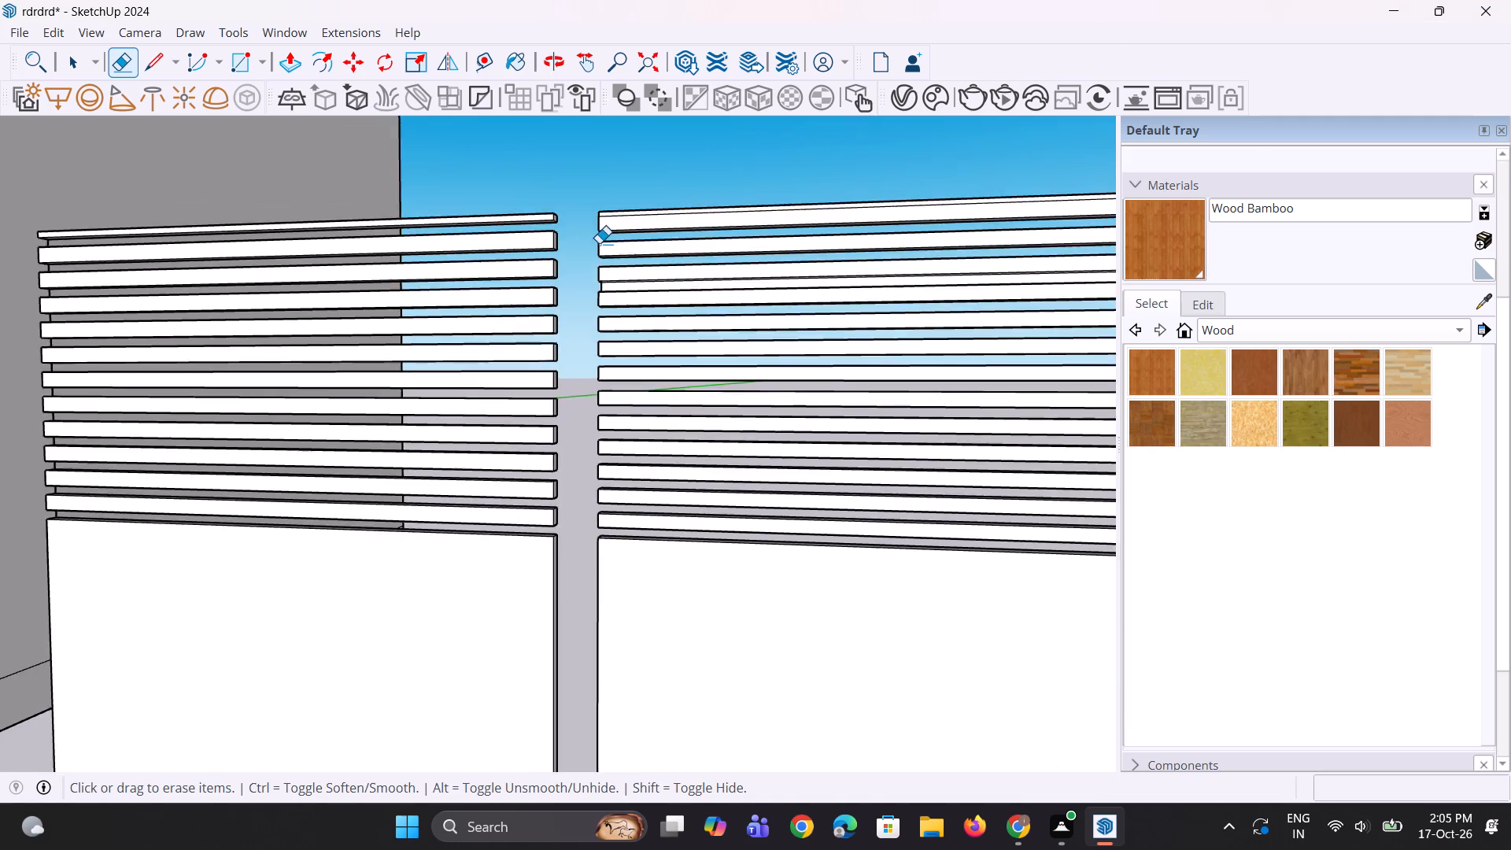
Erase the extra horizontal line across the front of the top slat on the panel farther from the house.
scroll(599, 243, down, 4)
middle_drag(663, 221, 734, 220)
scroll(627, 220, up, 7)
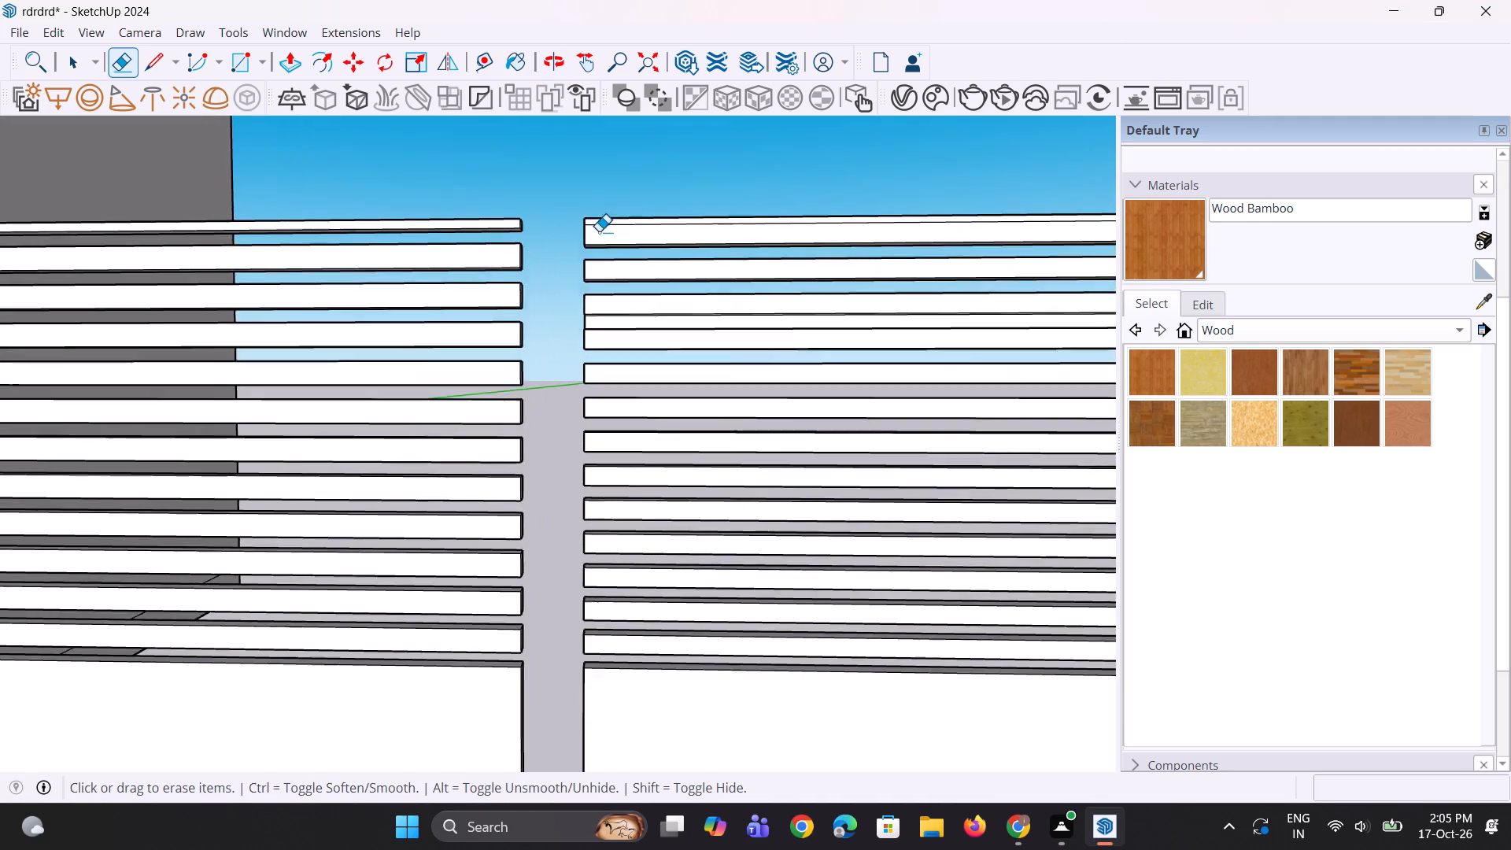
scroll(599, 231, up, 6)
click(640, 210)
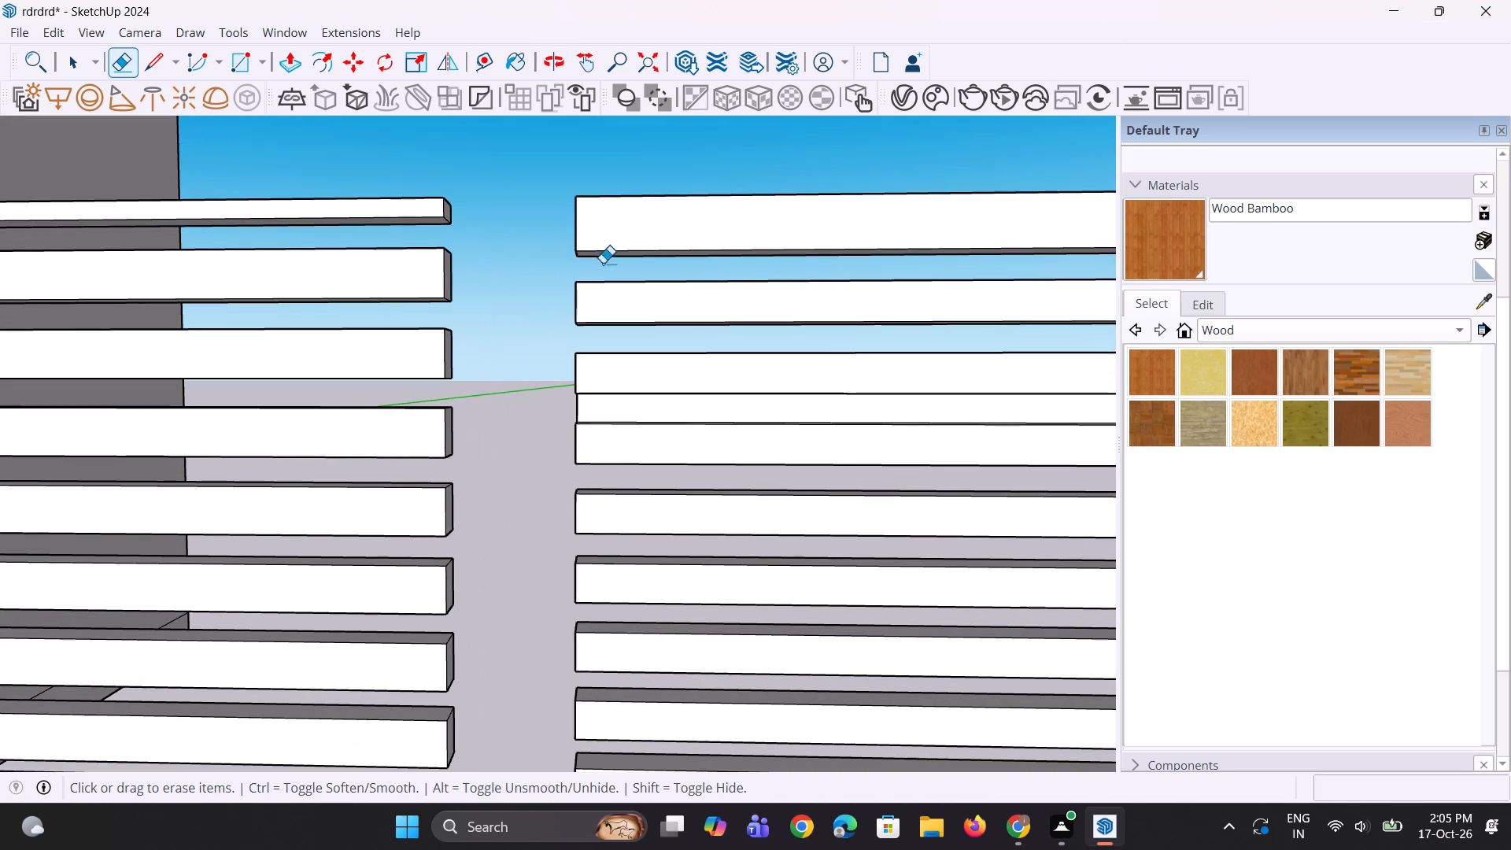
Erase the leftover recessed strip between two upper slats of the panel farther from the house.
scroll(582, 270, down, 4)
middle_drag(577, 278, 795, 303)
scroll(648, 278, down, 7)
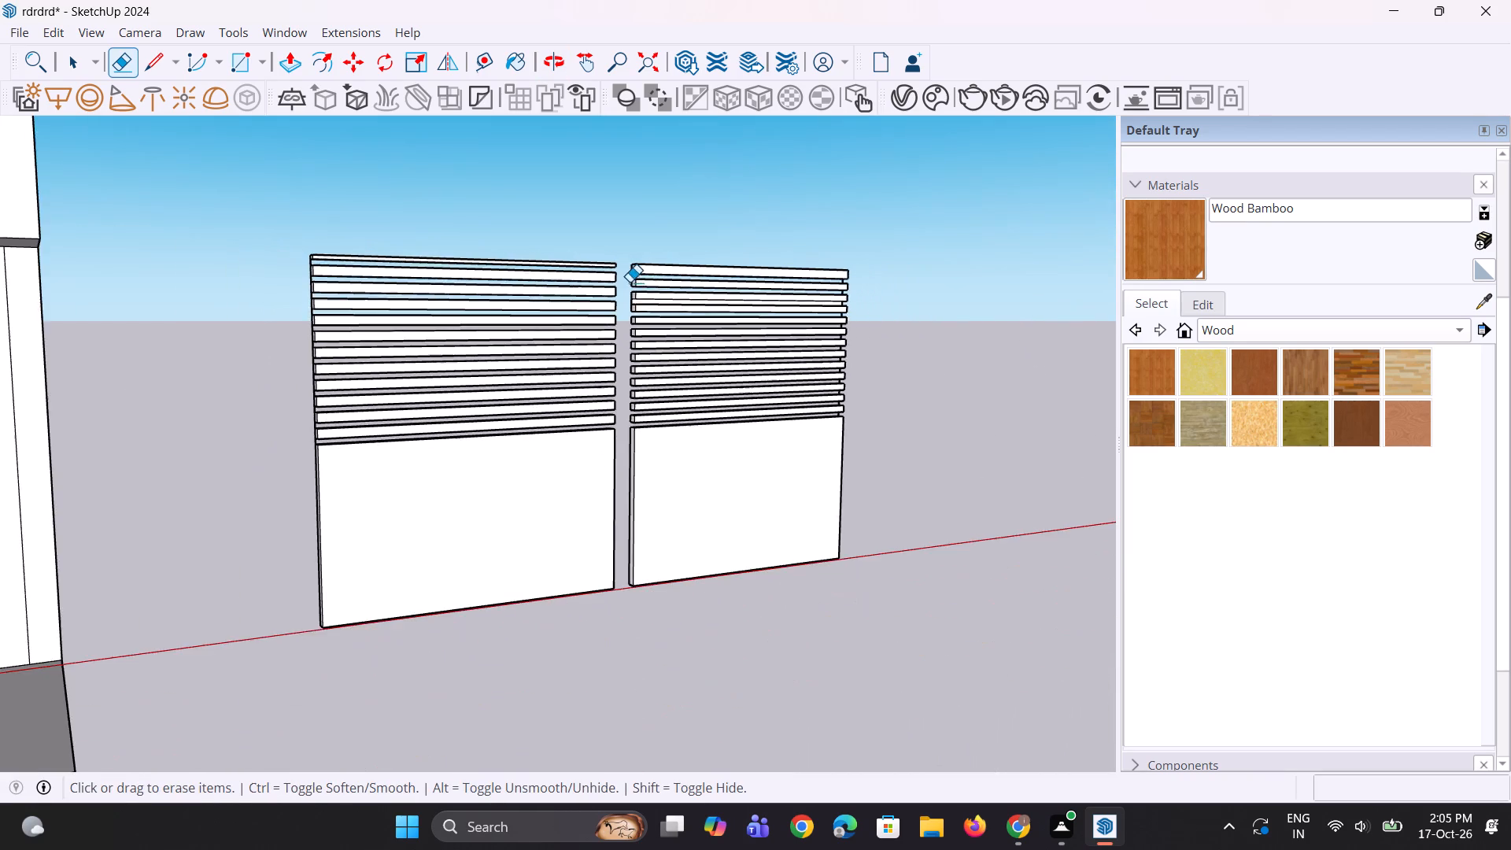
middle_drag(630, 284, 548, 307)
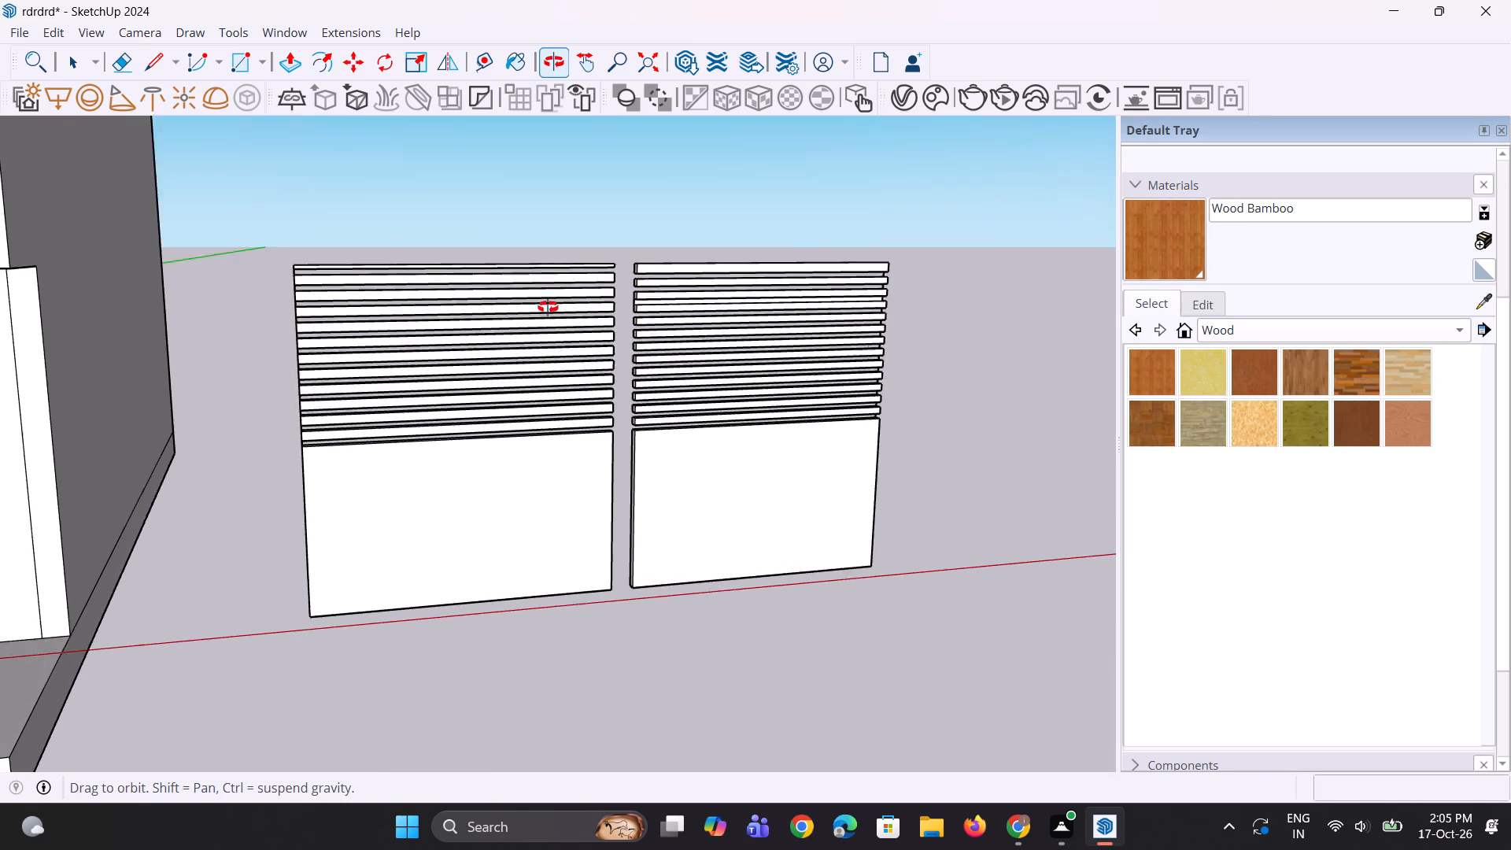
middle_drag(548, 307, 424, 259)
scroll(425, 257, down, 4)
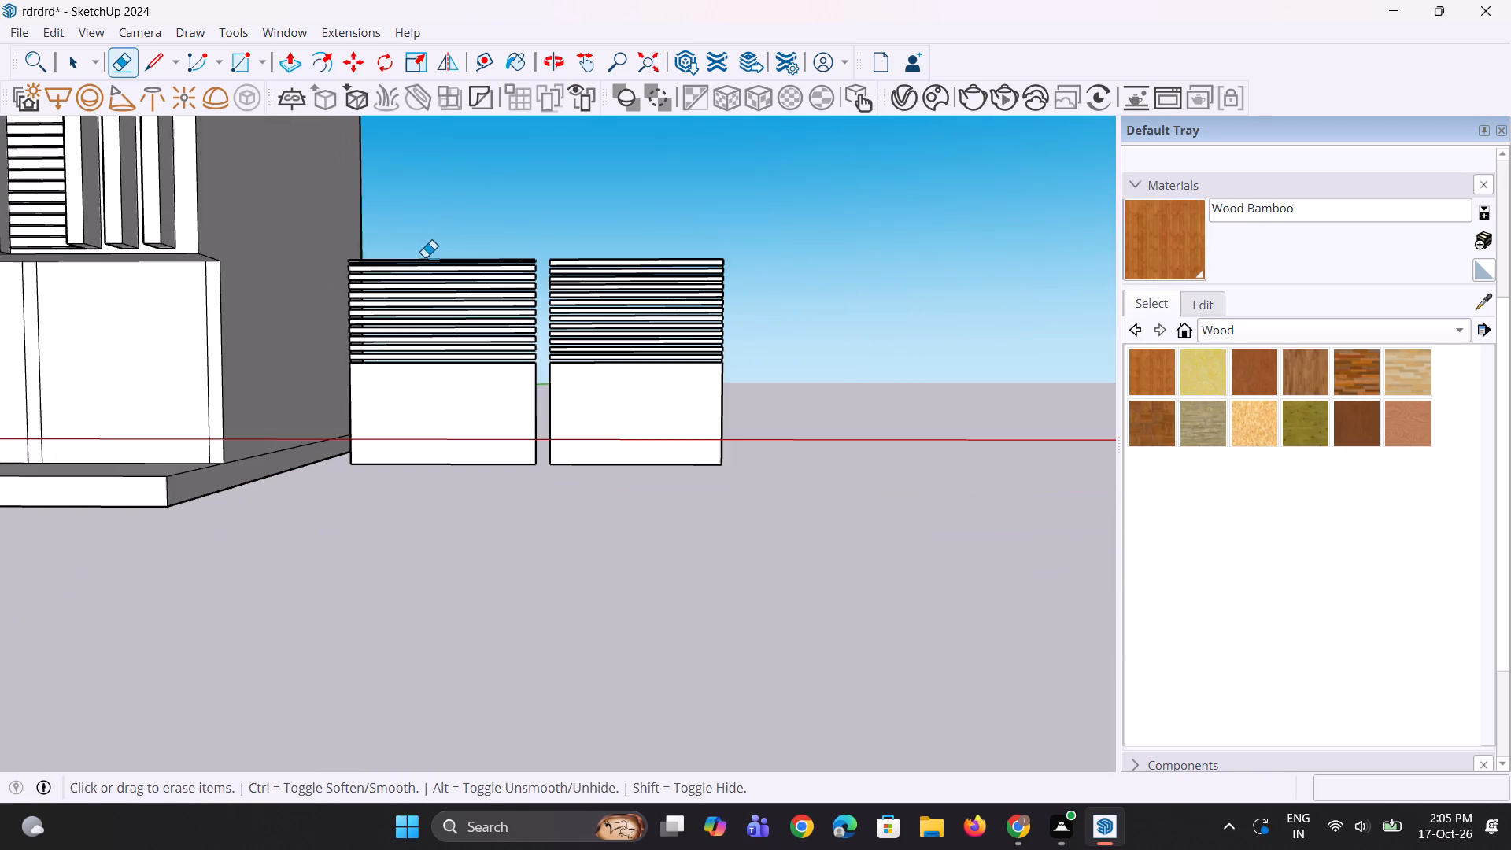
middle_drag(425, 257, 512, 275)
scroll(571, 296, up, 10)
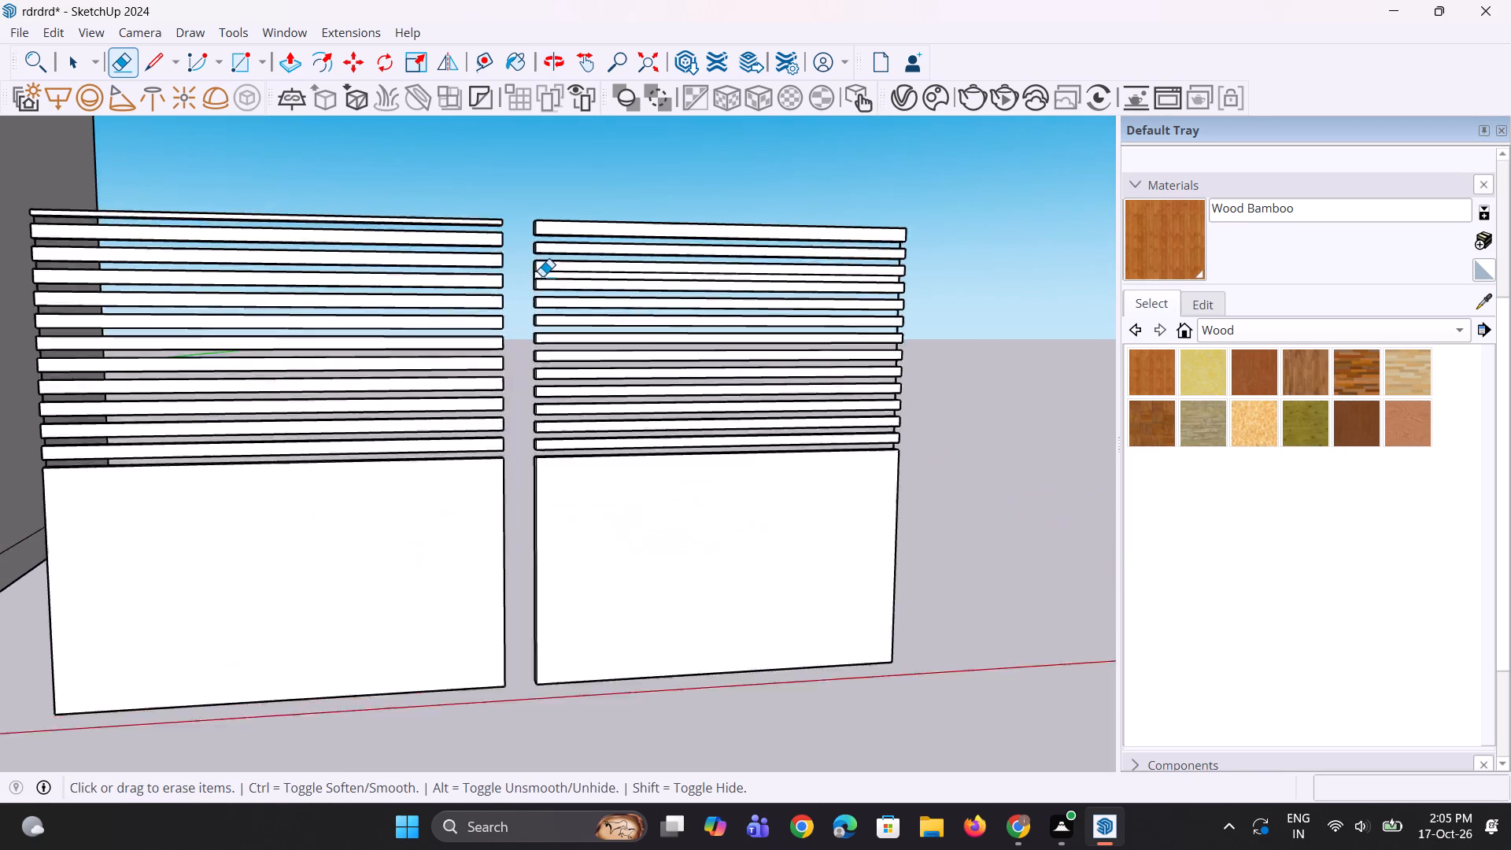
scroll(542, 276, up, 5)
click(527, 278)
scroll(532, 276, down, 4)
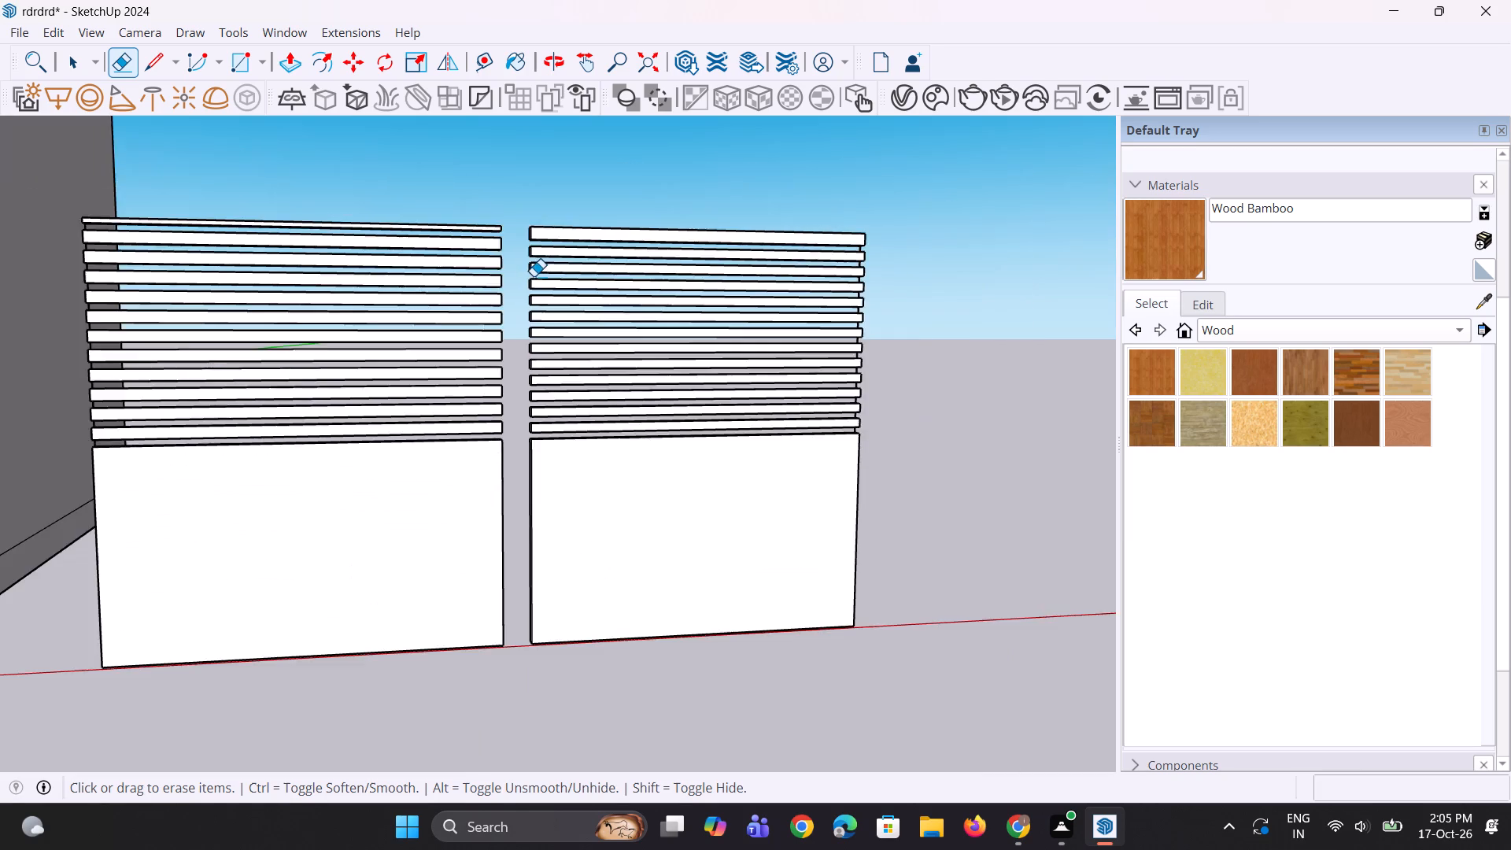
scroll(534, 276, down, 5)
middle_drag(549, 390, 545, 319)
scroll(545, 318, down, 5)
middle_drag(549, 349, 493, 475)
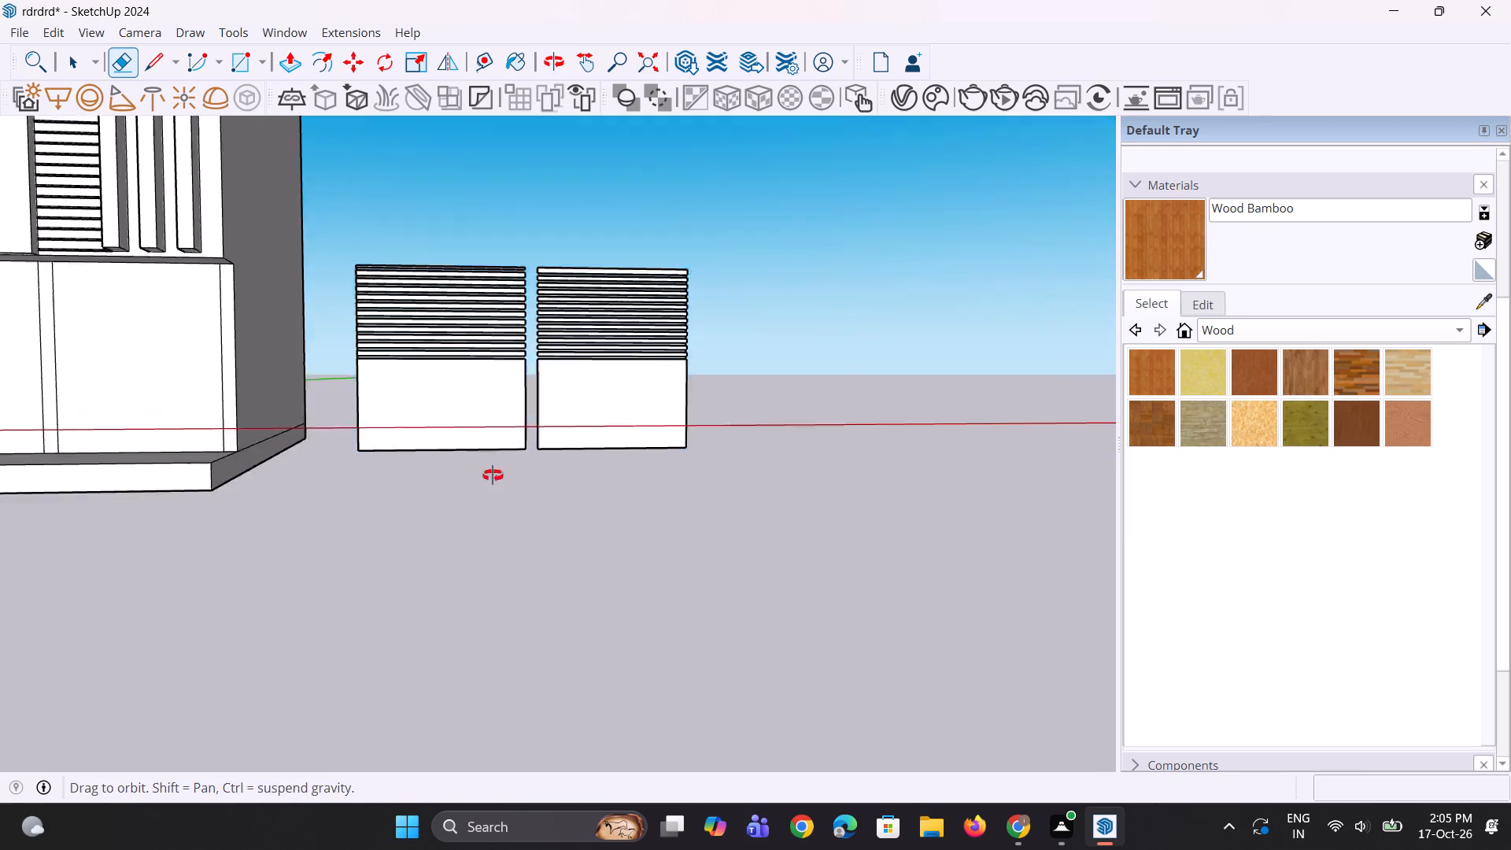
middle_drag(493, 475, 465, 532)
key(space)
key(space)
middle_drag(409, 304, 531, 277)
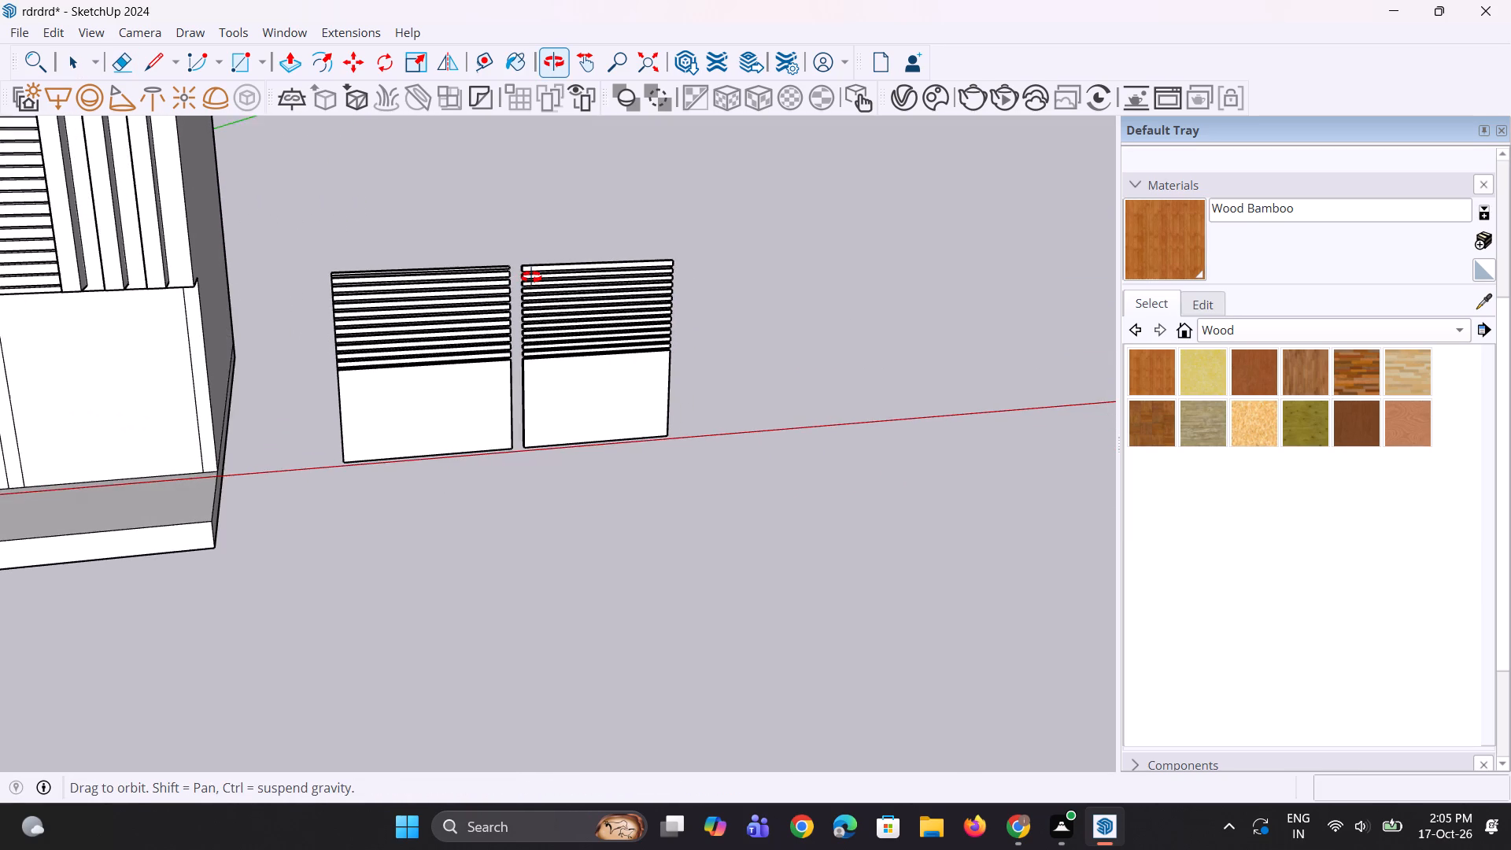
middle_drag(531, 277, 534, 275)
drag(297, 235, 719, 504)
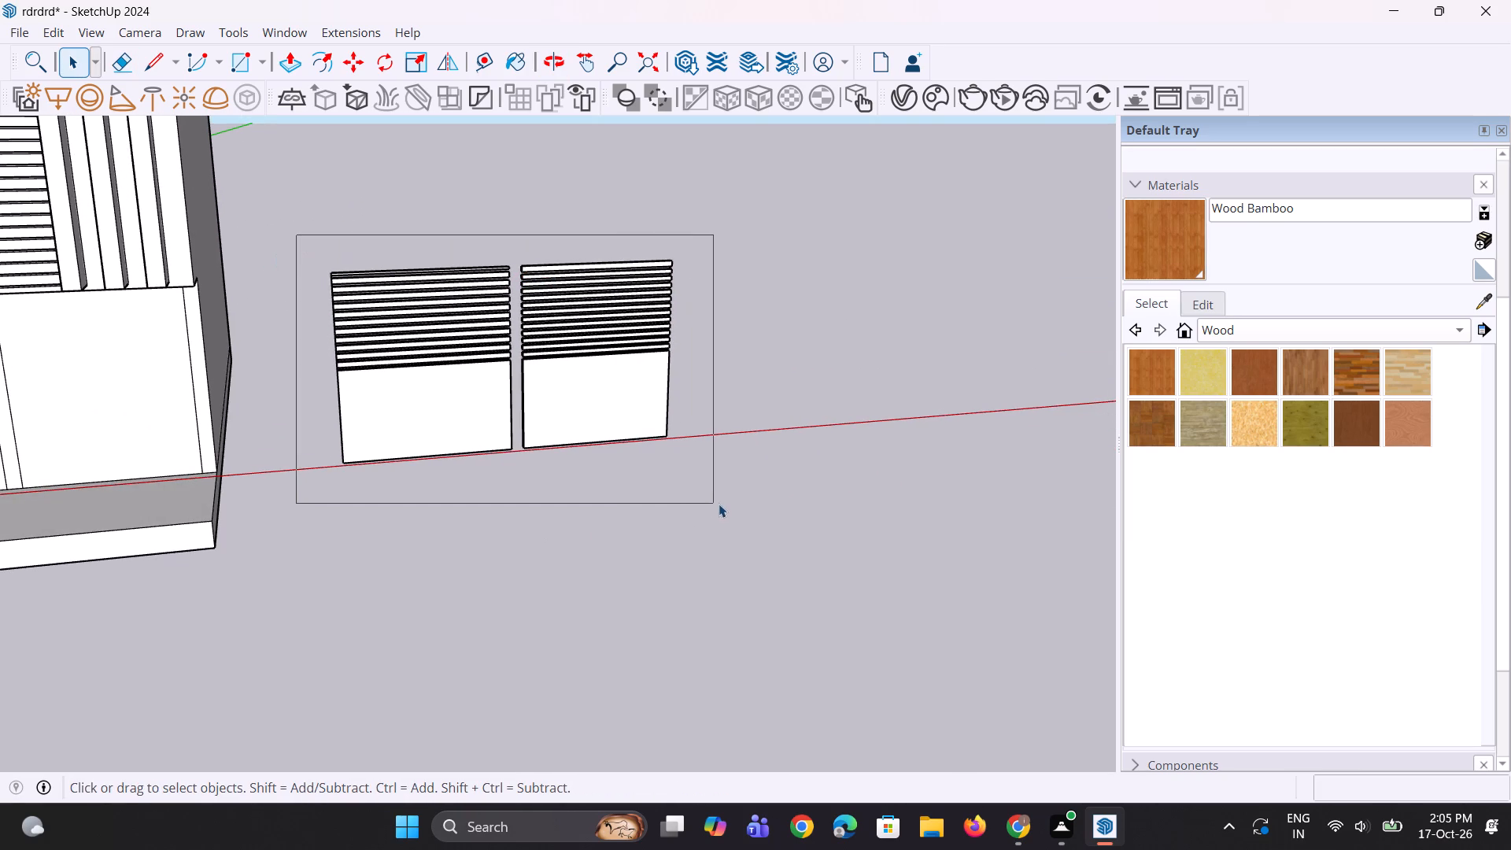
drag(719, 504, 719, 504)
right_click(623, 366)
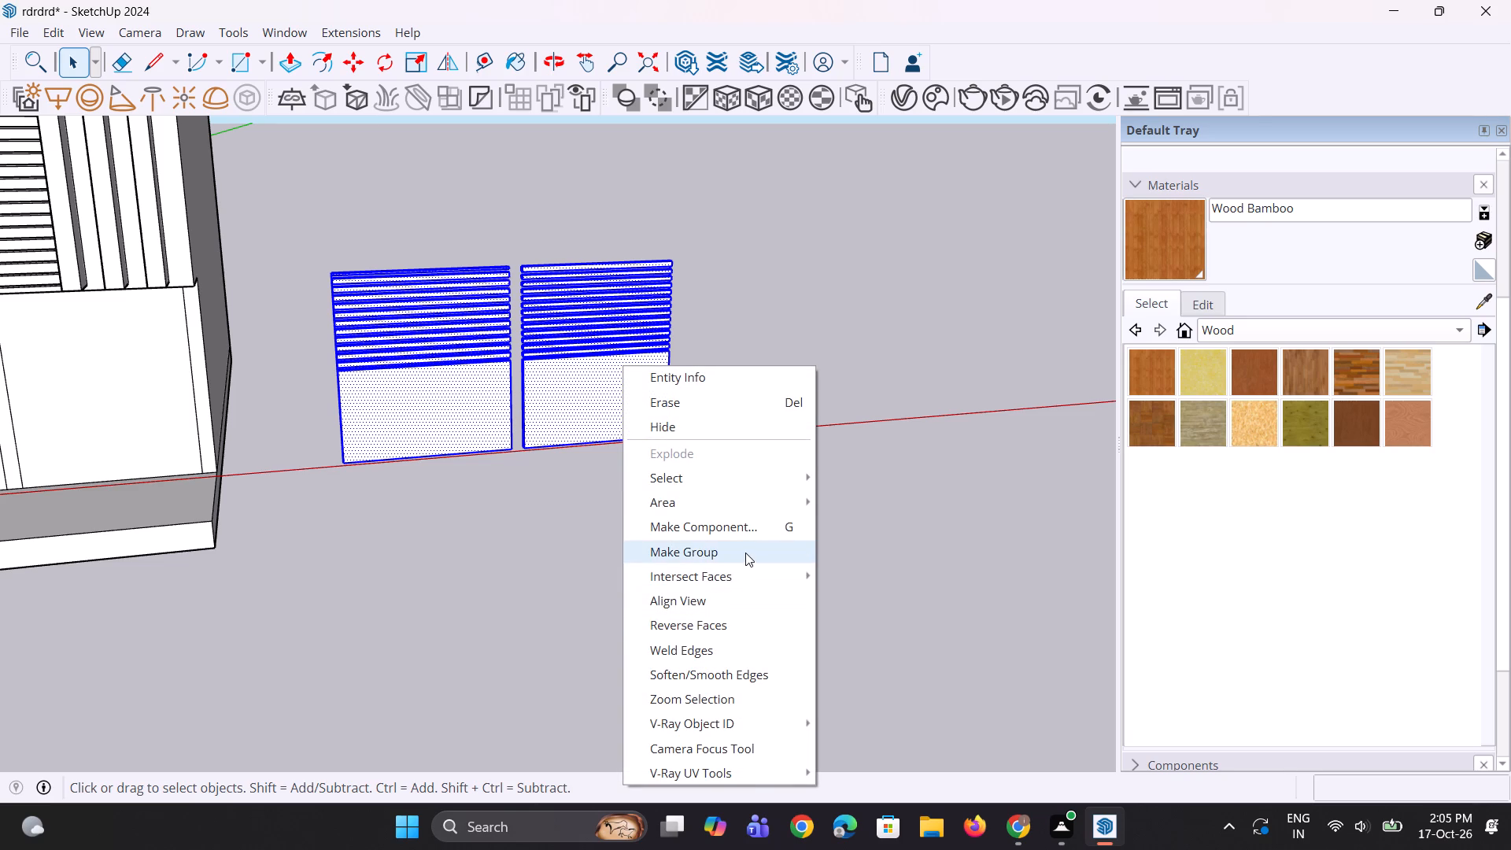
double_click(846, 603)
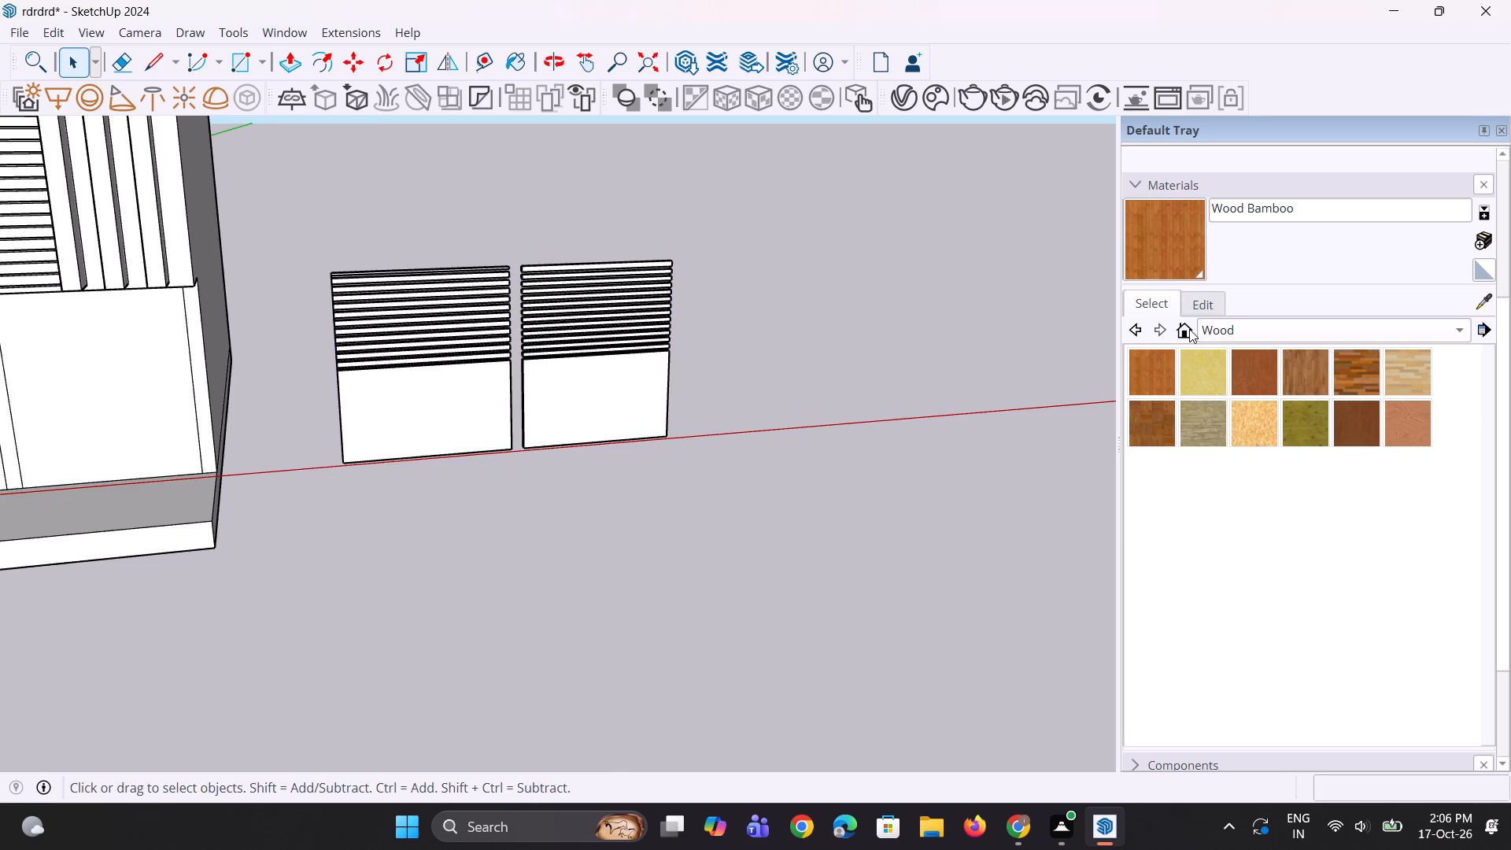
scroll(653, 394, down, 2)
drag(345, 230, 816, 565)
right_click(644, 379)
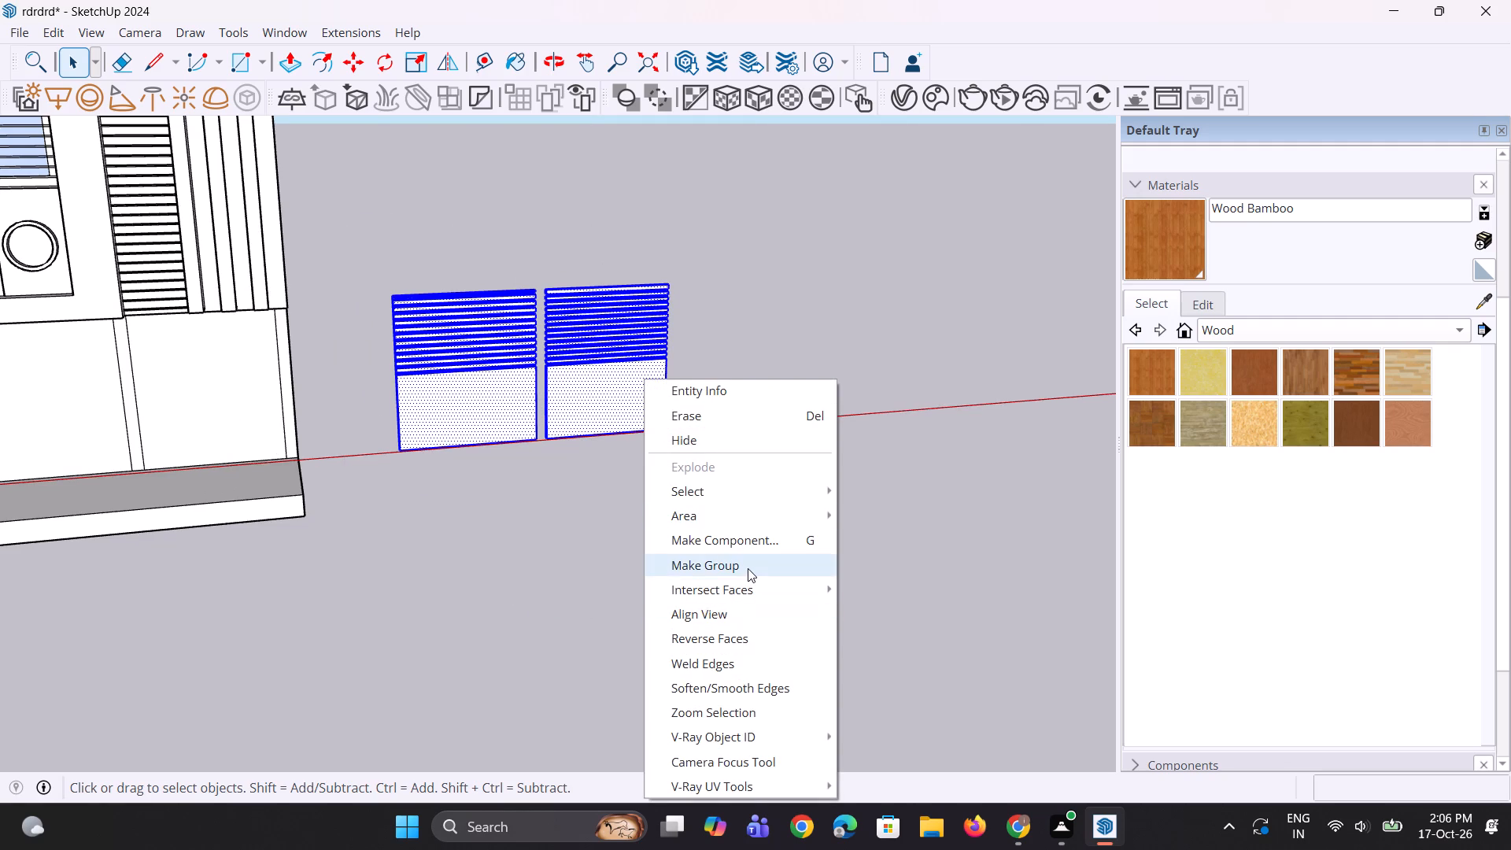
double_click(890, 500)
Paint the solid lower fronts of both panels with Color M07 from the Colors collection.
click(1162, 301)
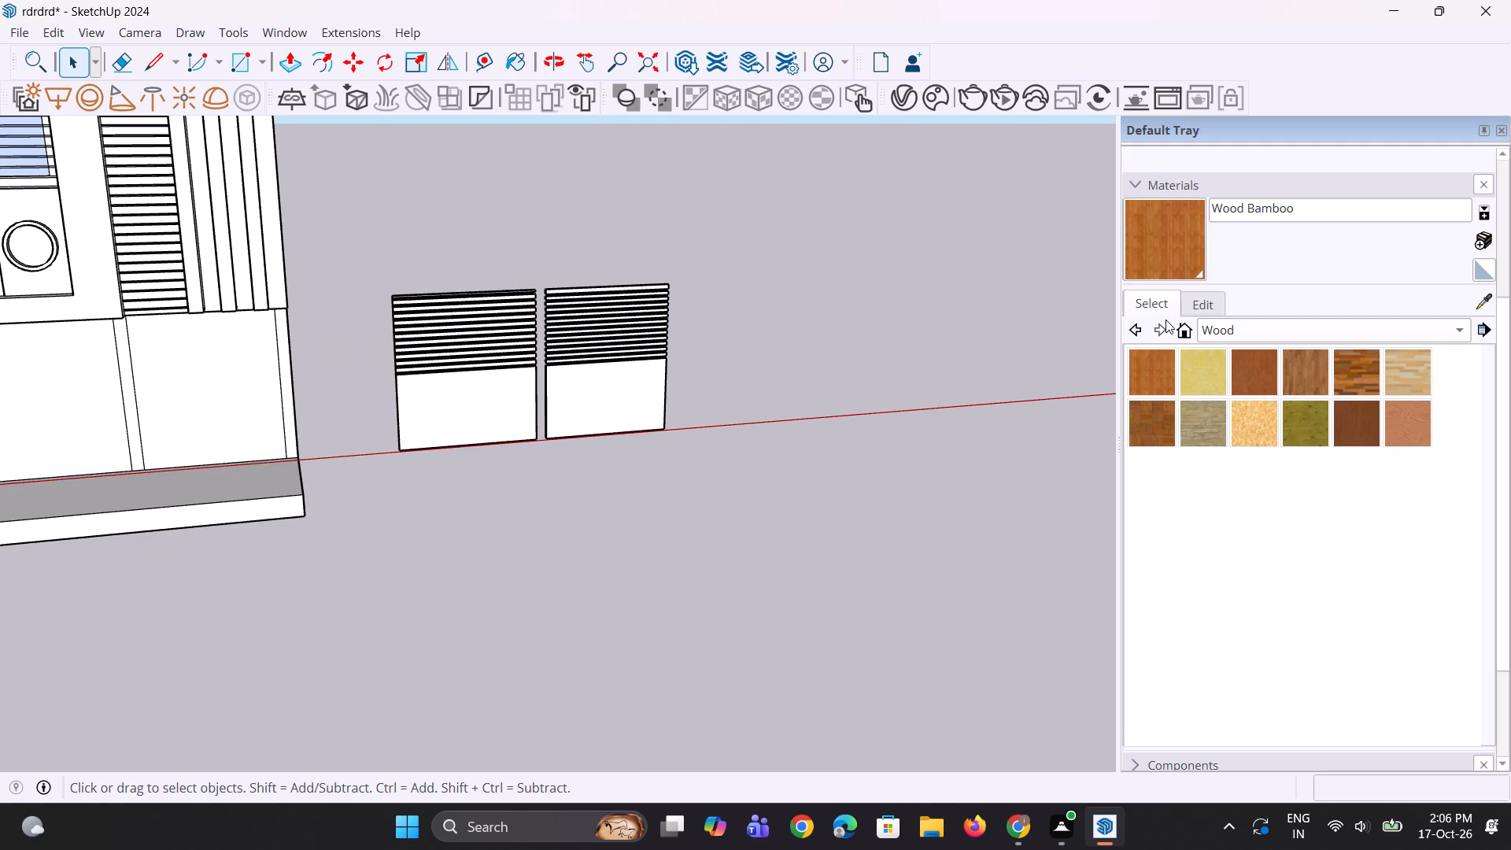
click(1199, 297)
click(1206, 290)
click(1166, 305)
click(1216, 338)
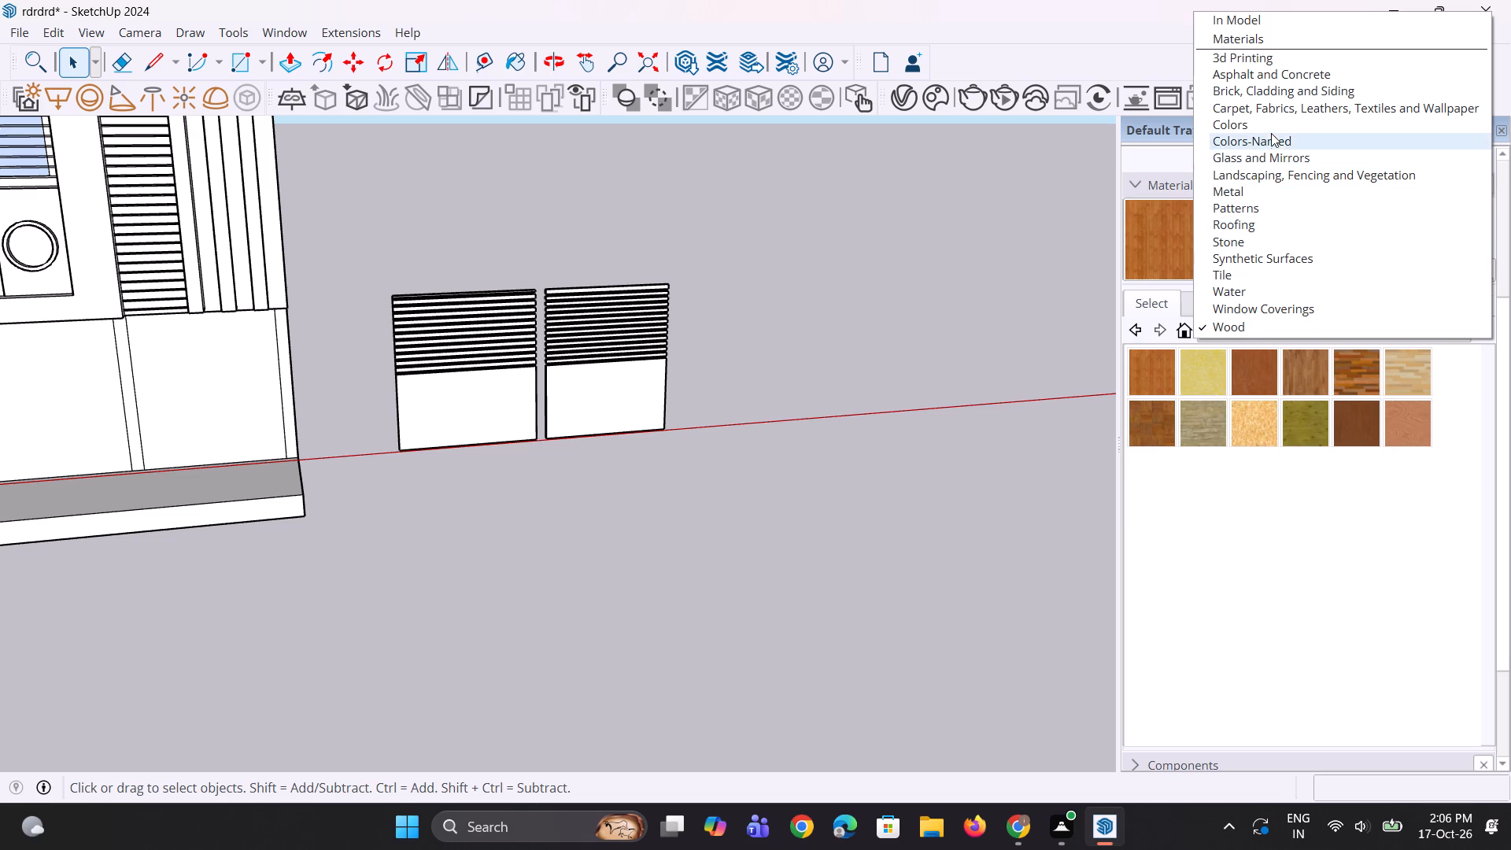
click(1271, 131)
scroll(1225, 542, down, 6)
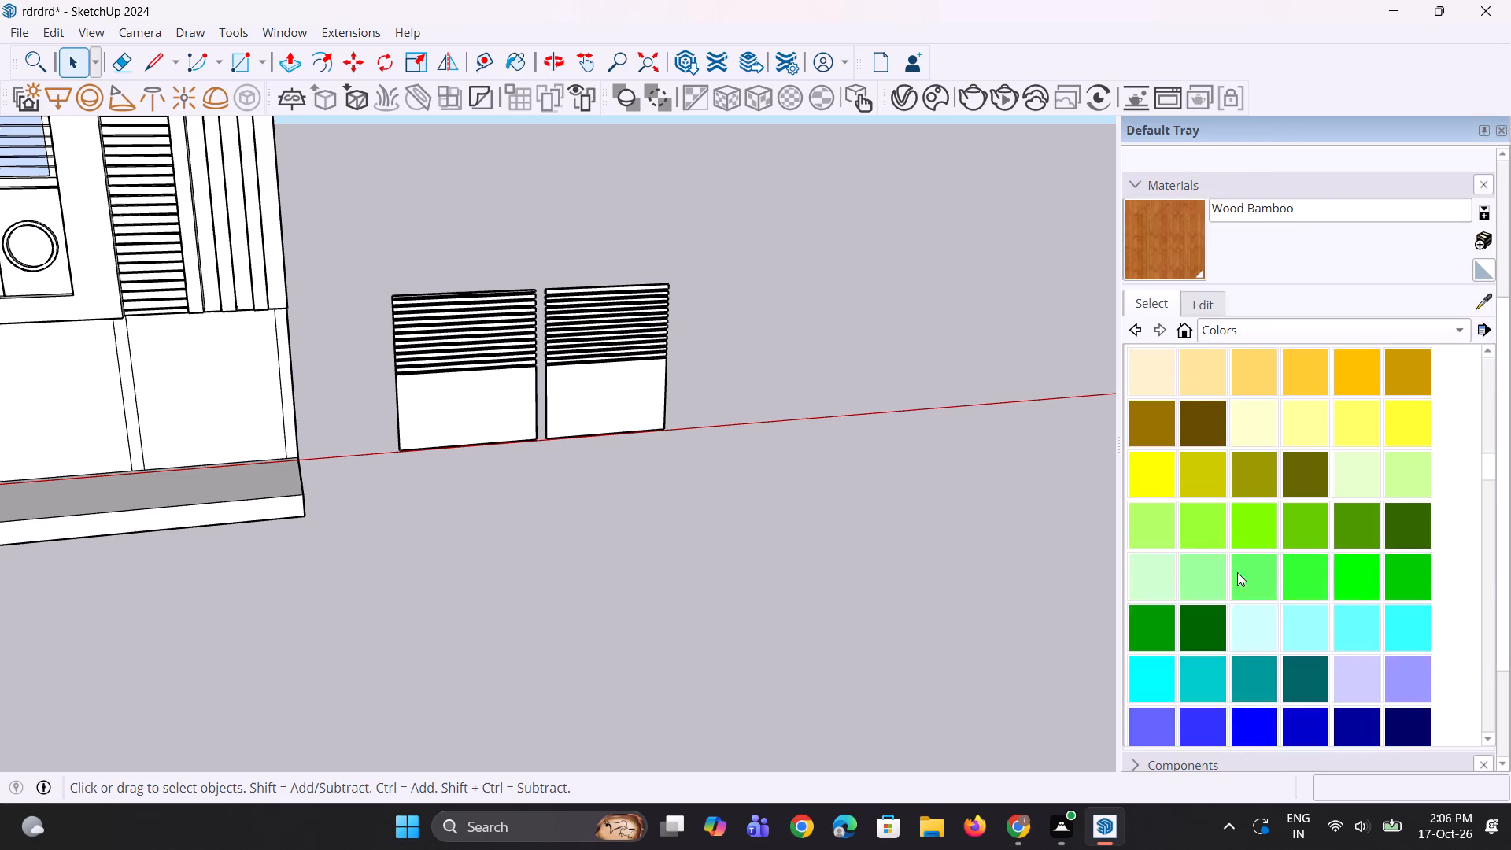
scroll(1237, 572, down, 13)
click(1210, 374)
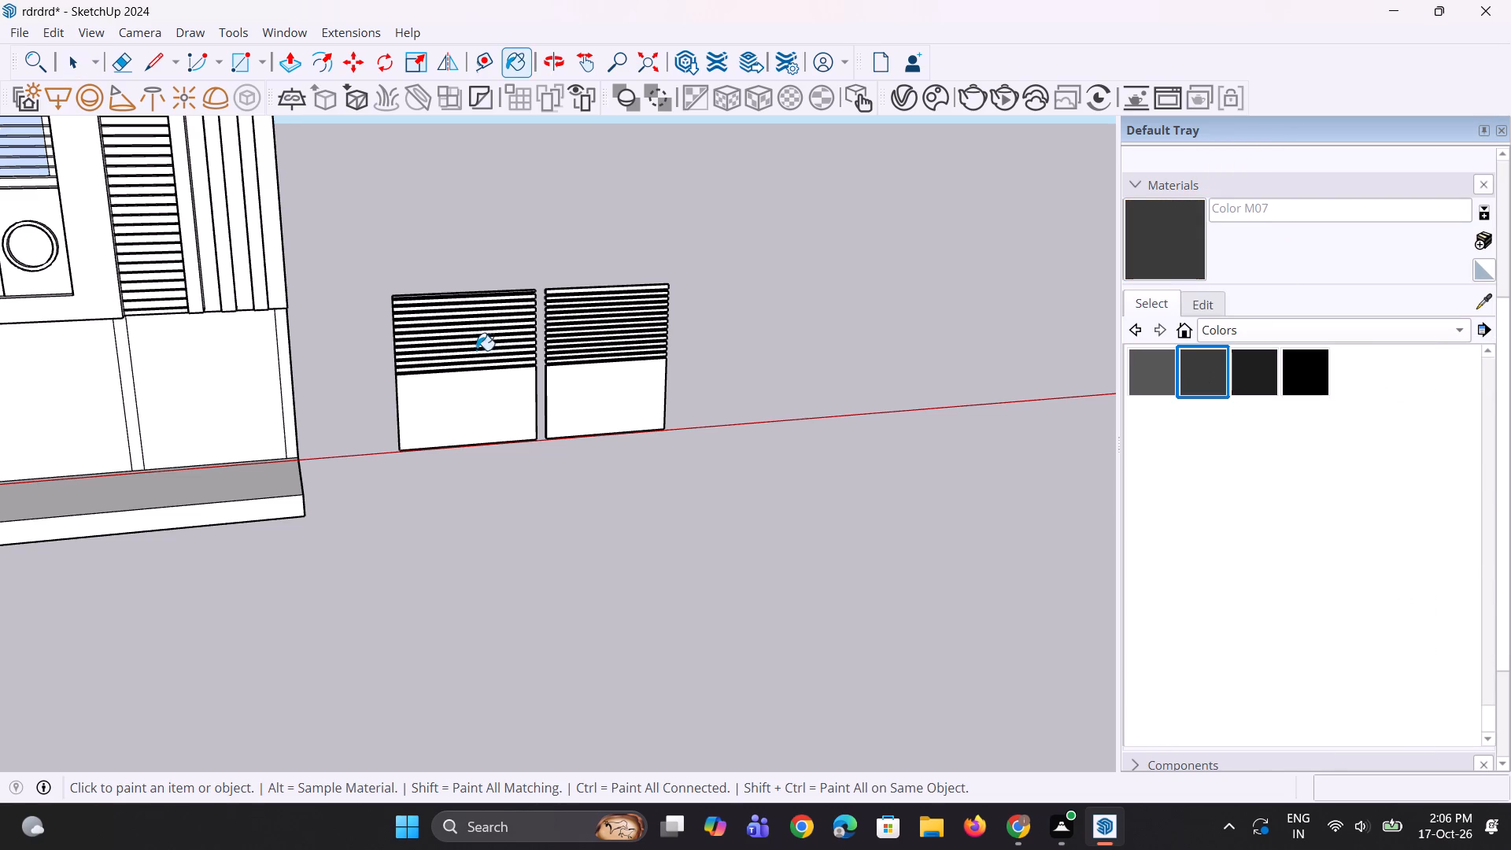
scroll(476, 350, up, 5)
click(673, 421)
click(461, 441)
Paint the front faces of the six lowest slats of the farther panel with Color M07.
scroll(549, 351, up, 11)
click(552, 355)
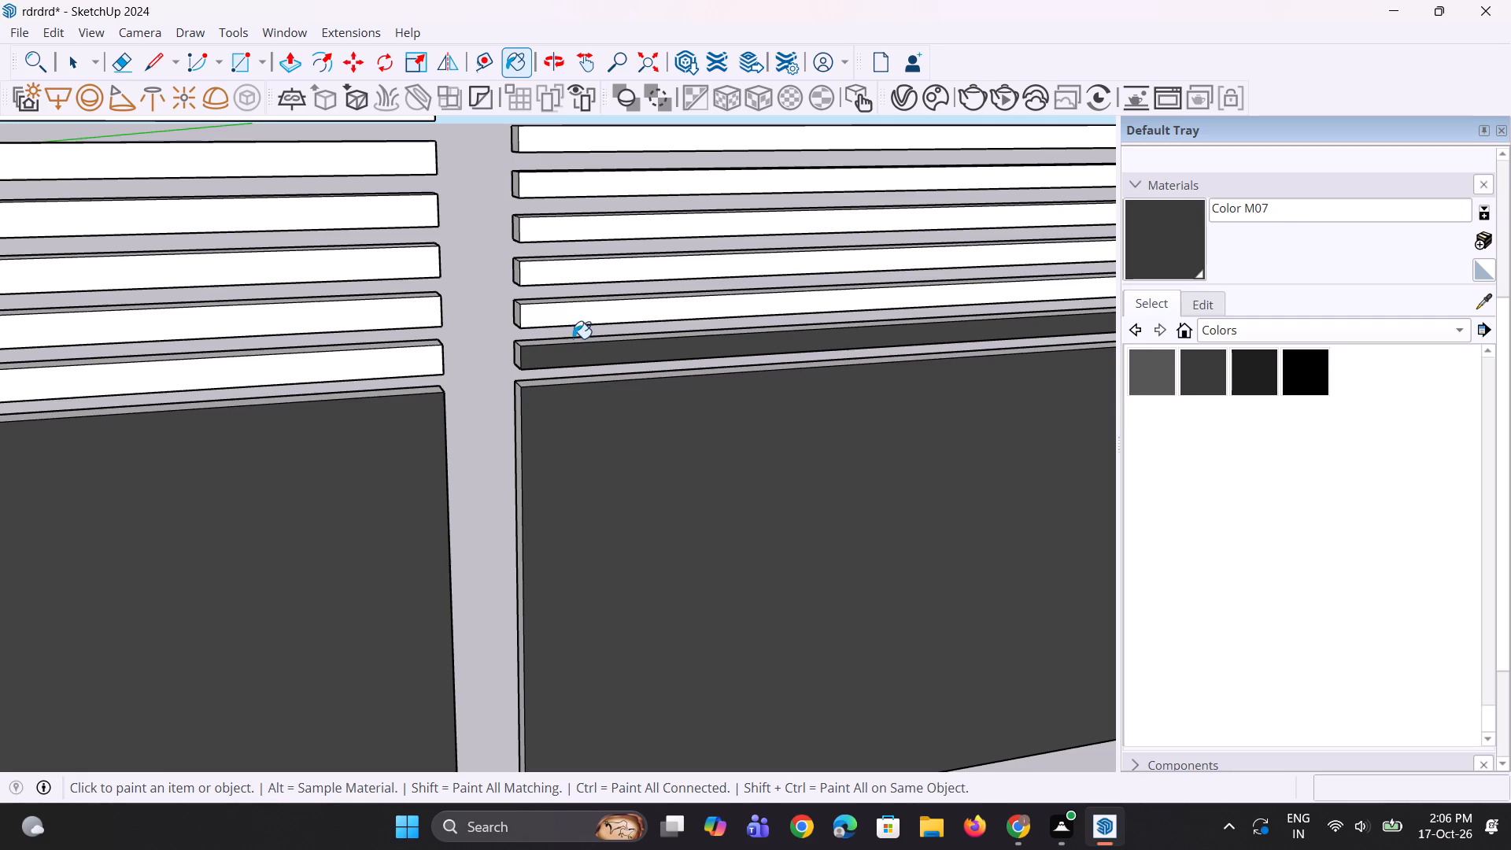
click(573, 338)
click(559, 309)
click(578, 261)
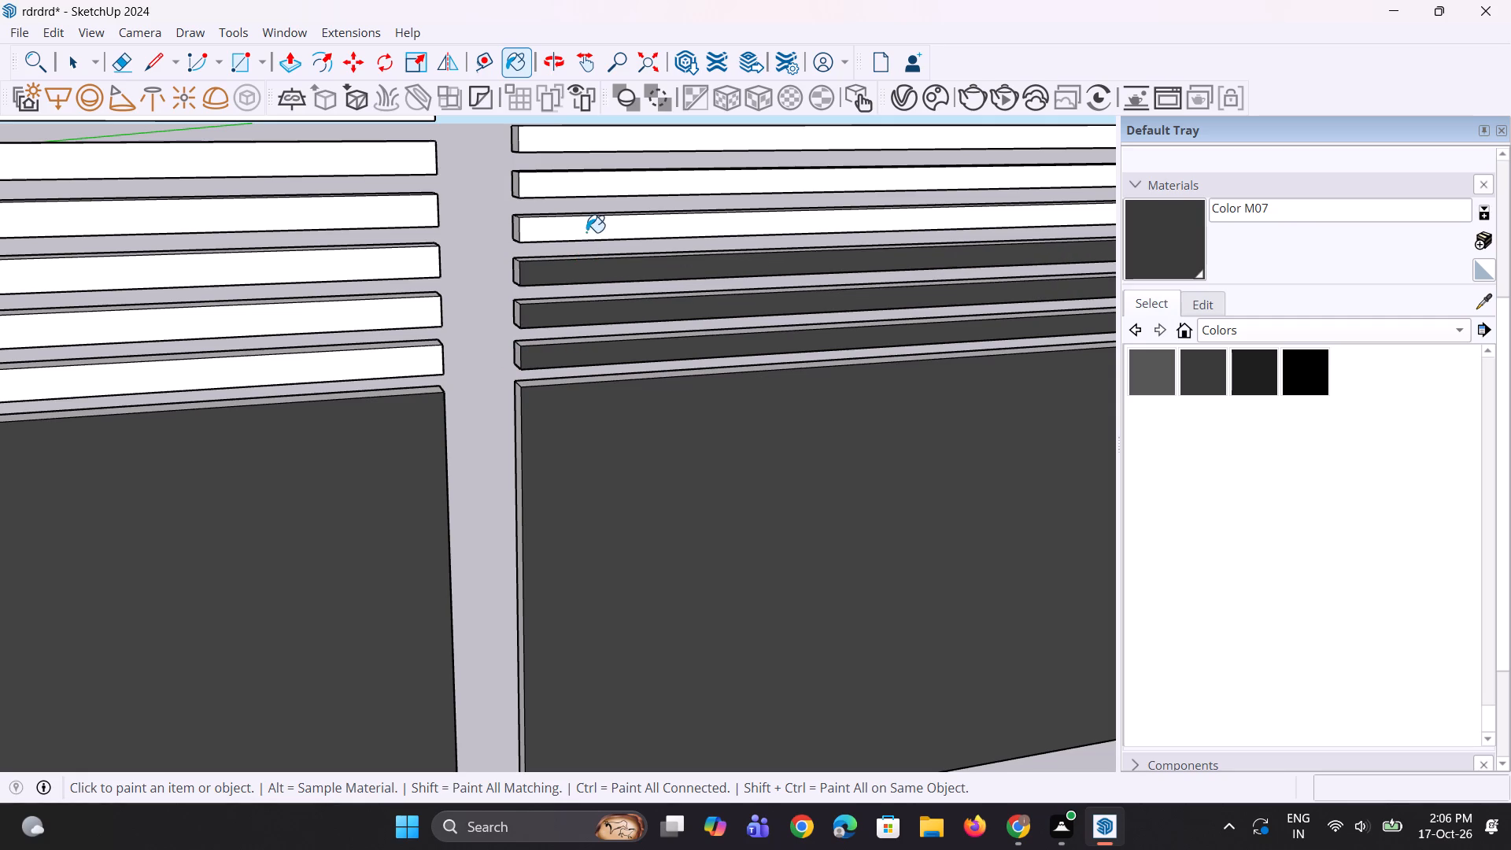
click(586, 232)
scroll(569, 445, down, 4)
scroll(614, 254, up, 3)
click(601, 270)
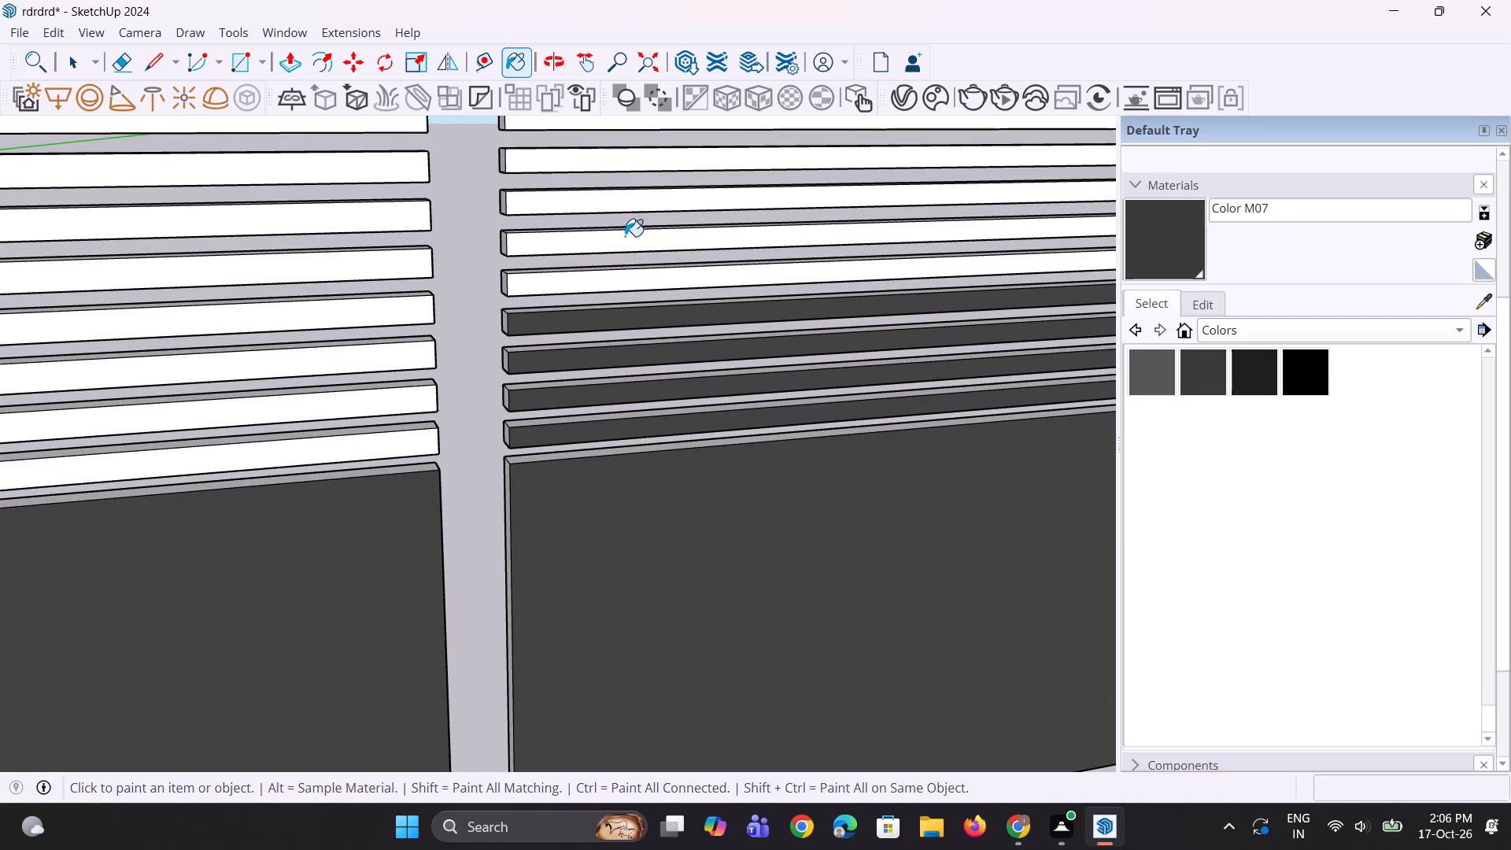
click(625, 236)
click(612, 281)
Paint the front faces of the farther panel's remaining seven slats, up to the top one, with Color M07.
scroll(629, 437, down, 5)
scroll(702, 198, up, 3)
scroll(671, 302, up, 1)
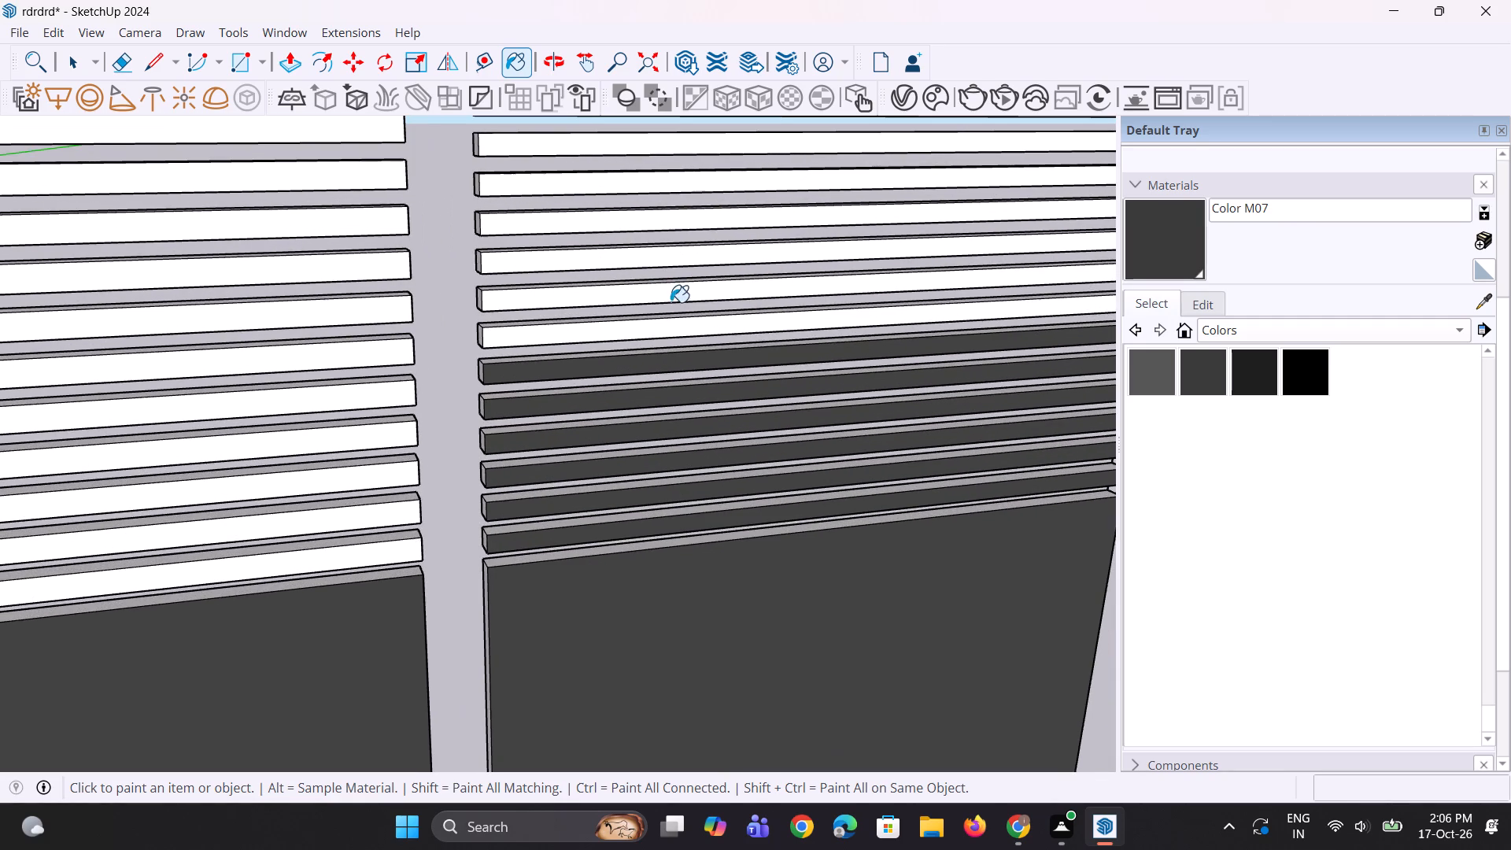
click(670, 327)
click(679, 282)
click(679, 295)
click(687, 259)
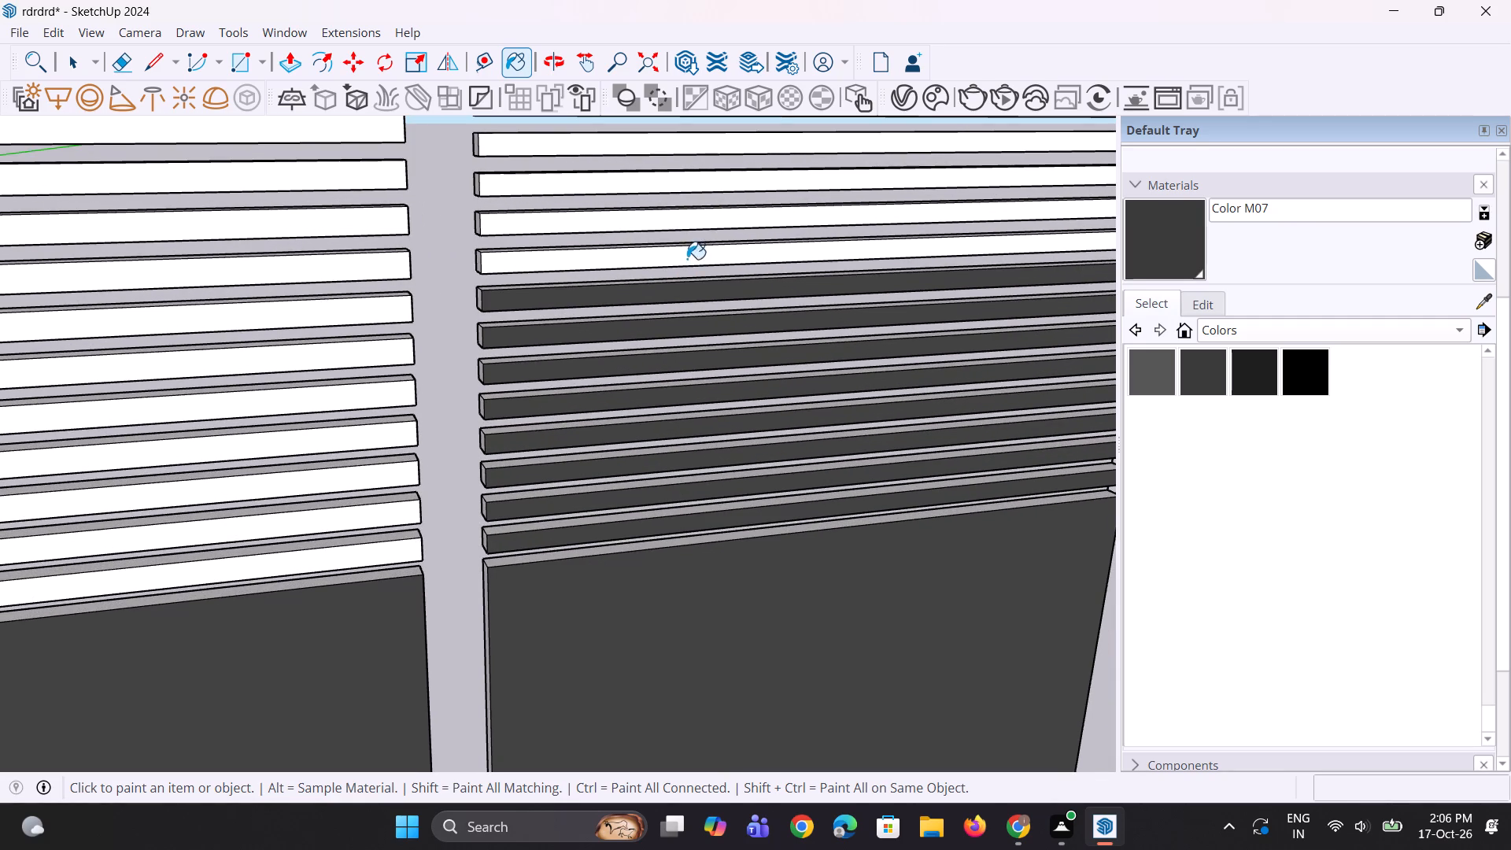
click(711, 216)
scroll(686, 419, down, 4)
scroll(707, 292, up, 3)
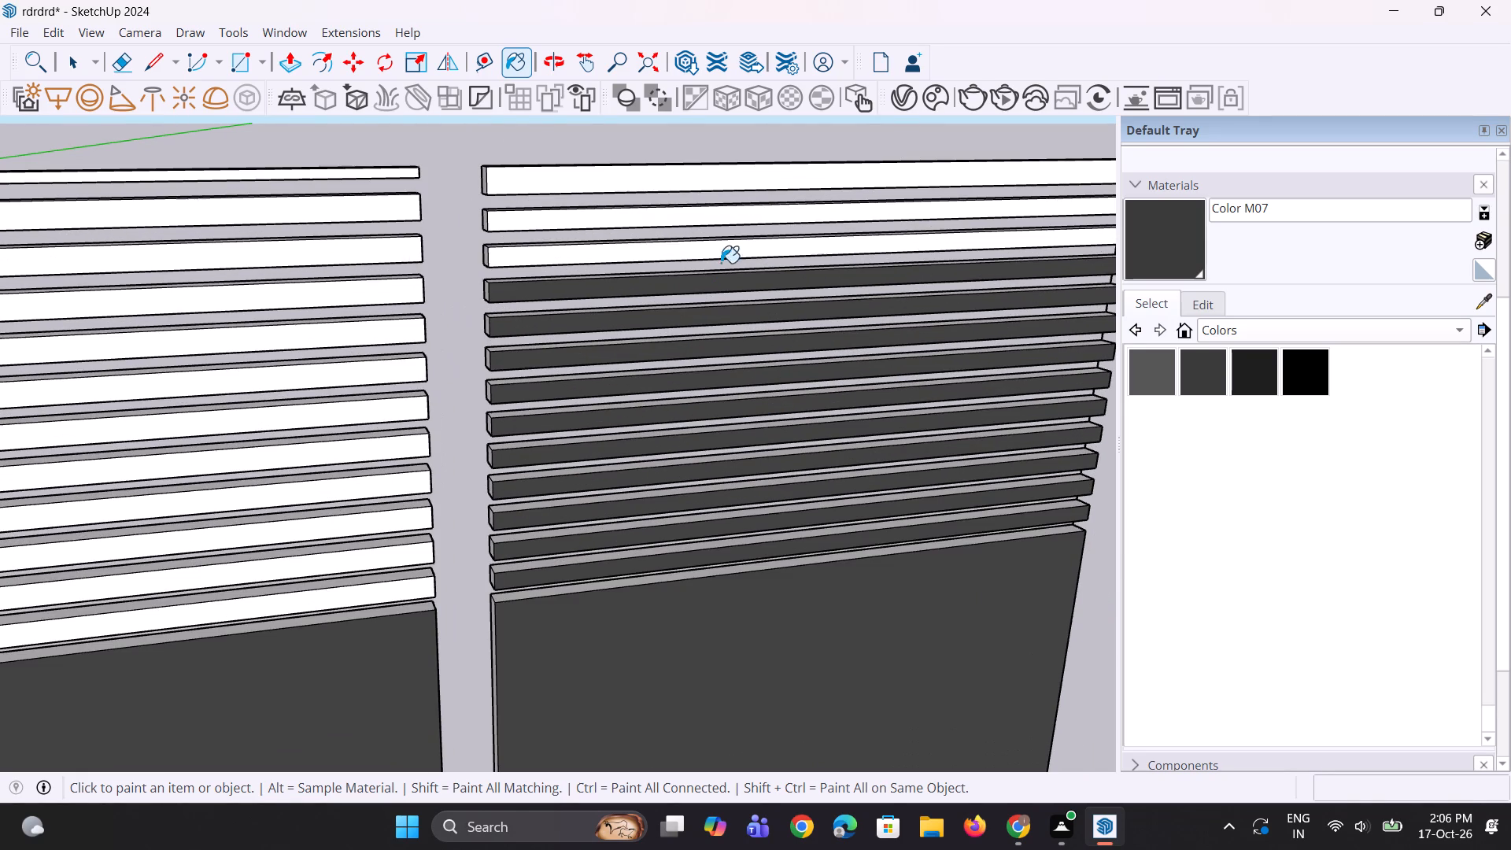
click(730, 252)
click(746, 216)
click(776, 162)
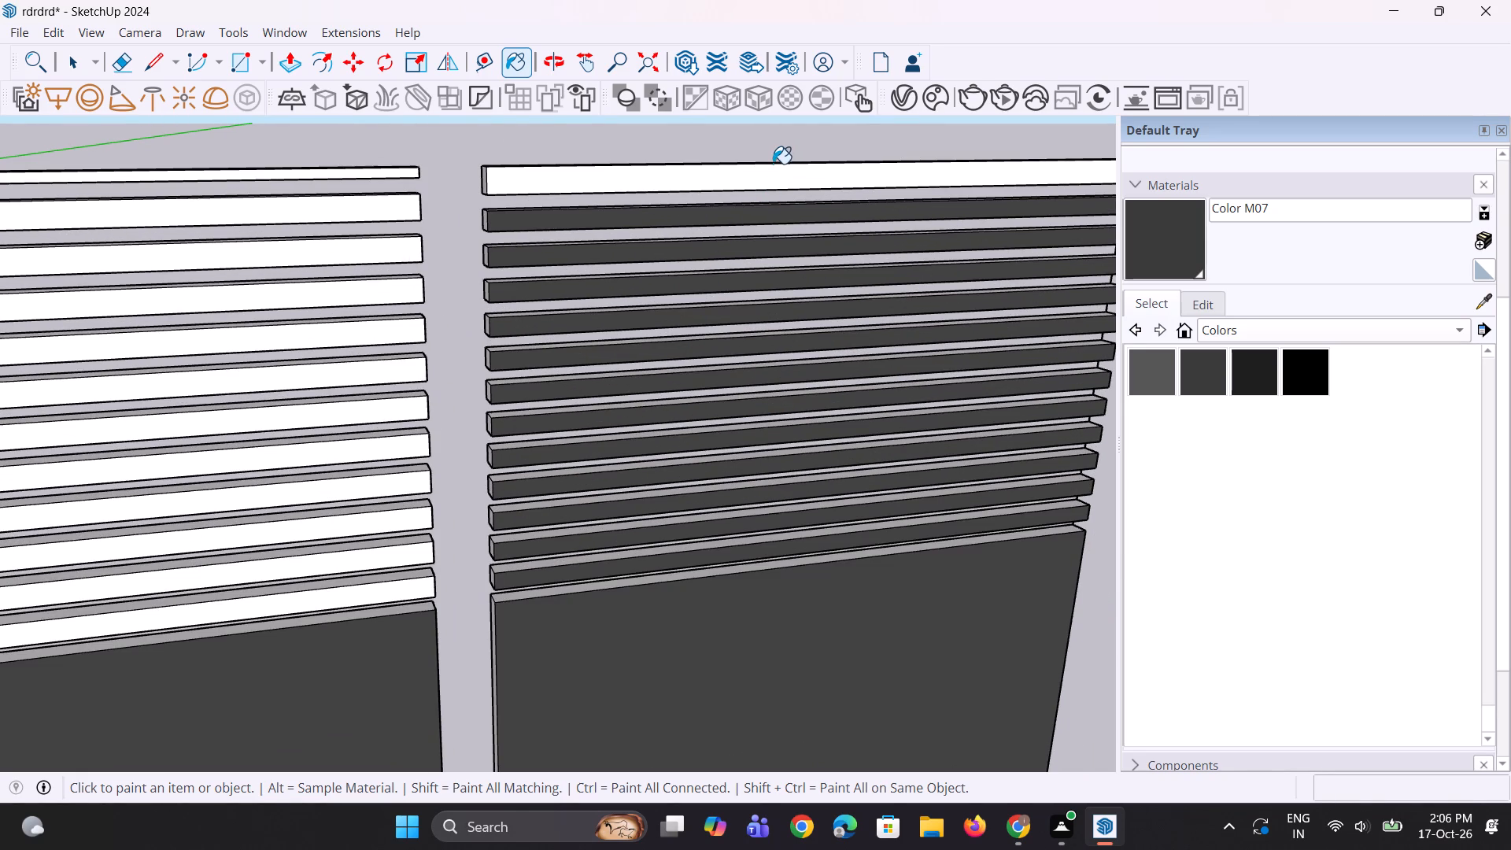
click(773, 164)
Paint the front face of the farther panel's top slat with Color M07.
middle_drag(716, 246, 843, 272)
click(614, 177)
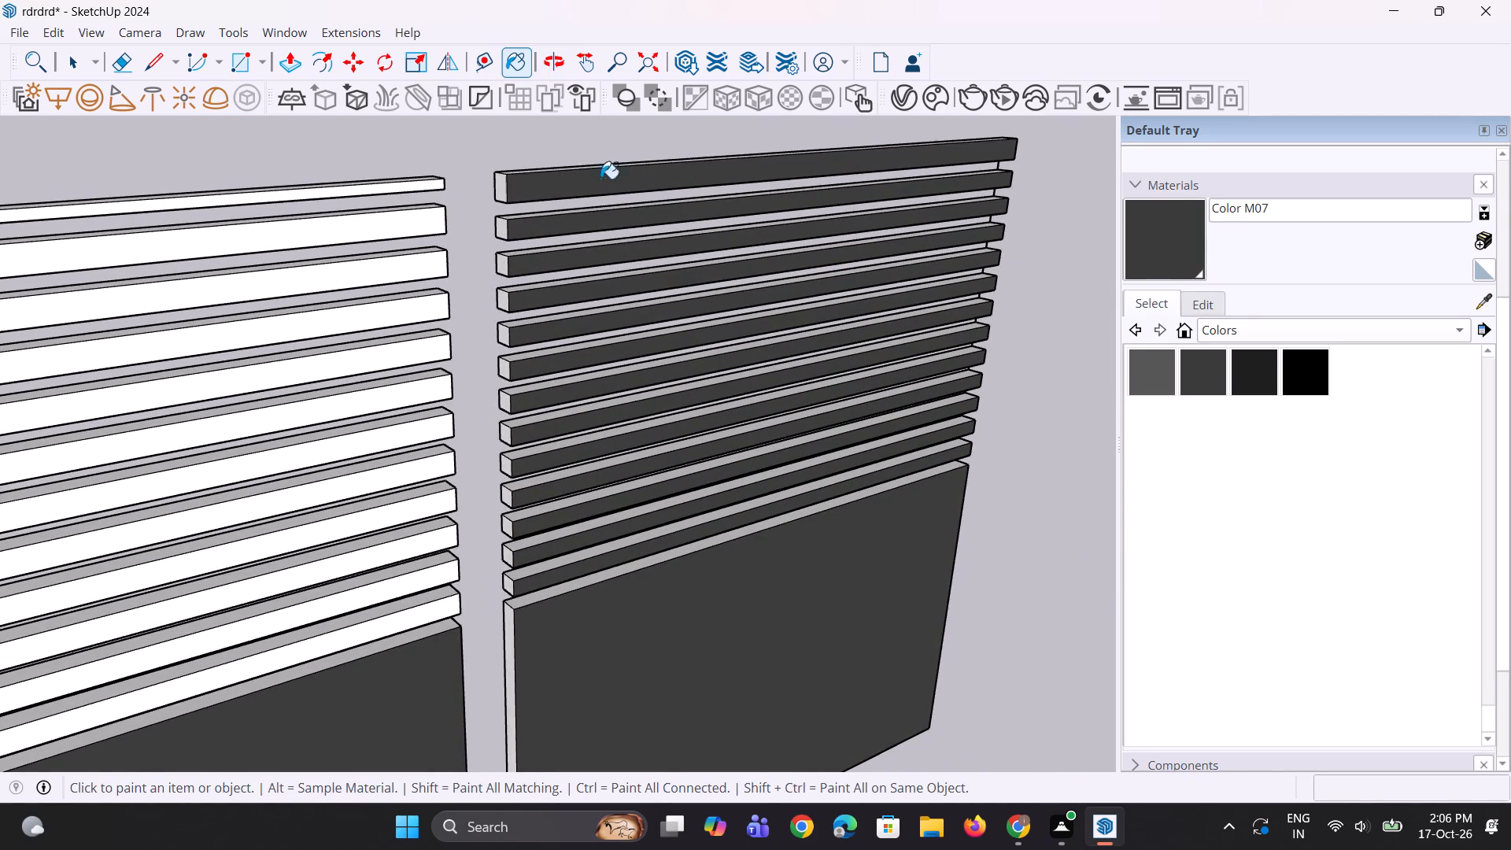
Paint the gap-side end faces of the farther panel's eight uppermost slats with Color M07.
scroll(503, 198, up, 1)
click(501, 197)
click(501, 231)
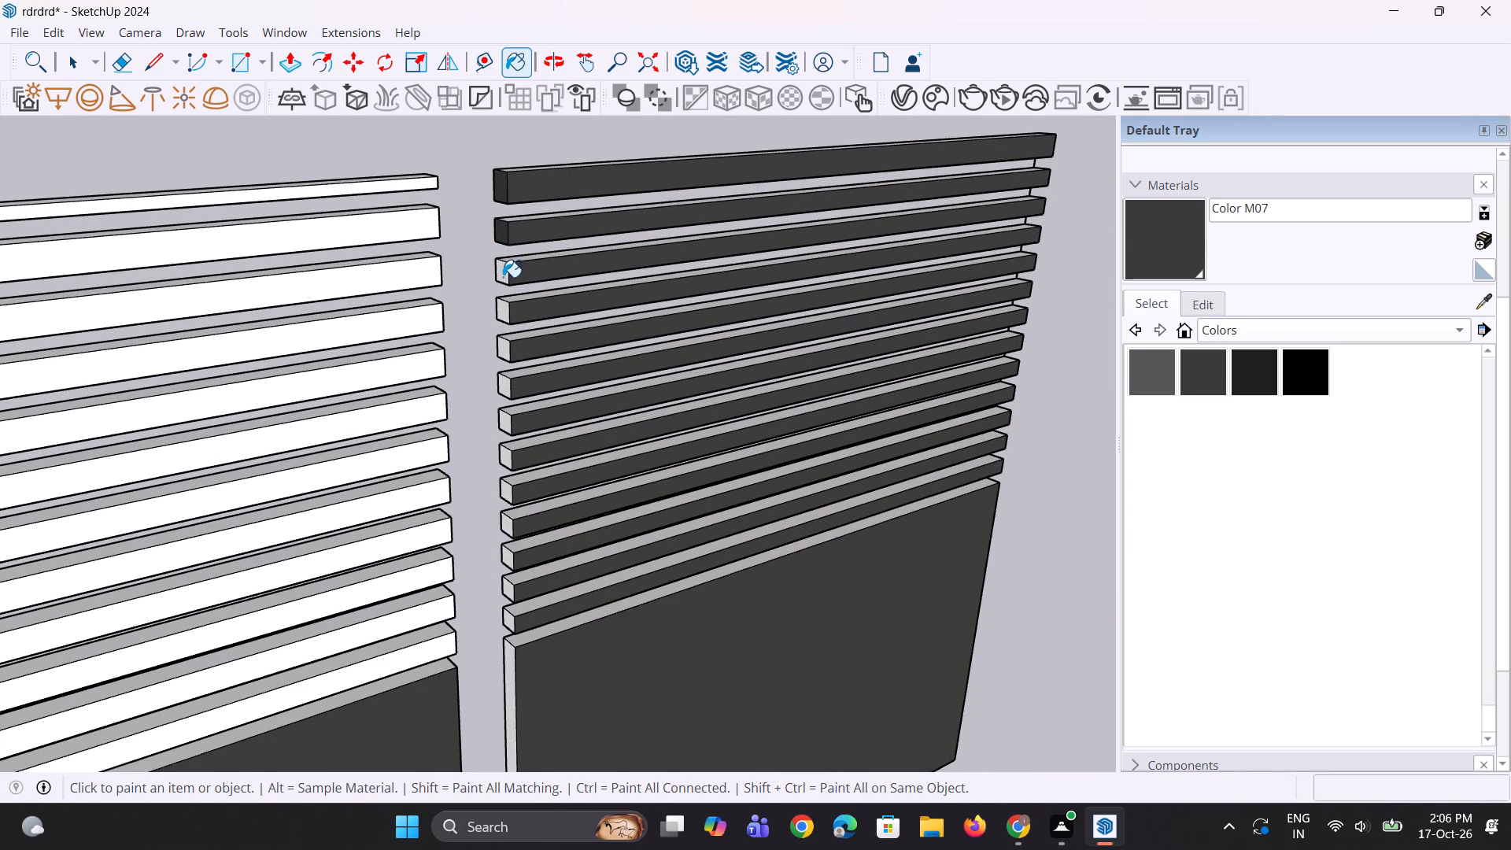
click(503, 277)
click(501, 308)
click(501, 355)
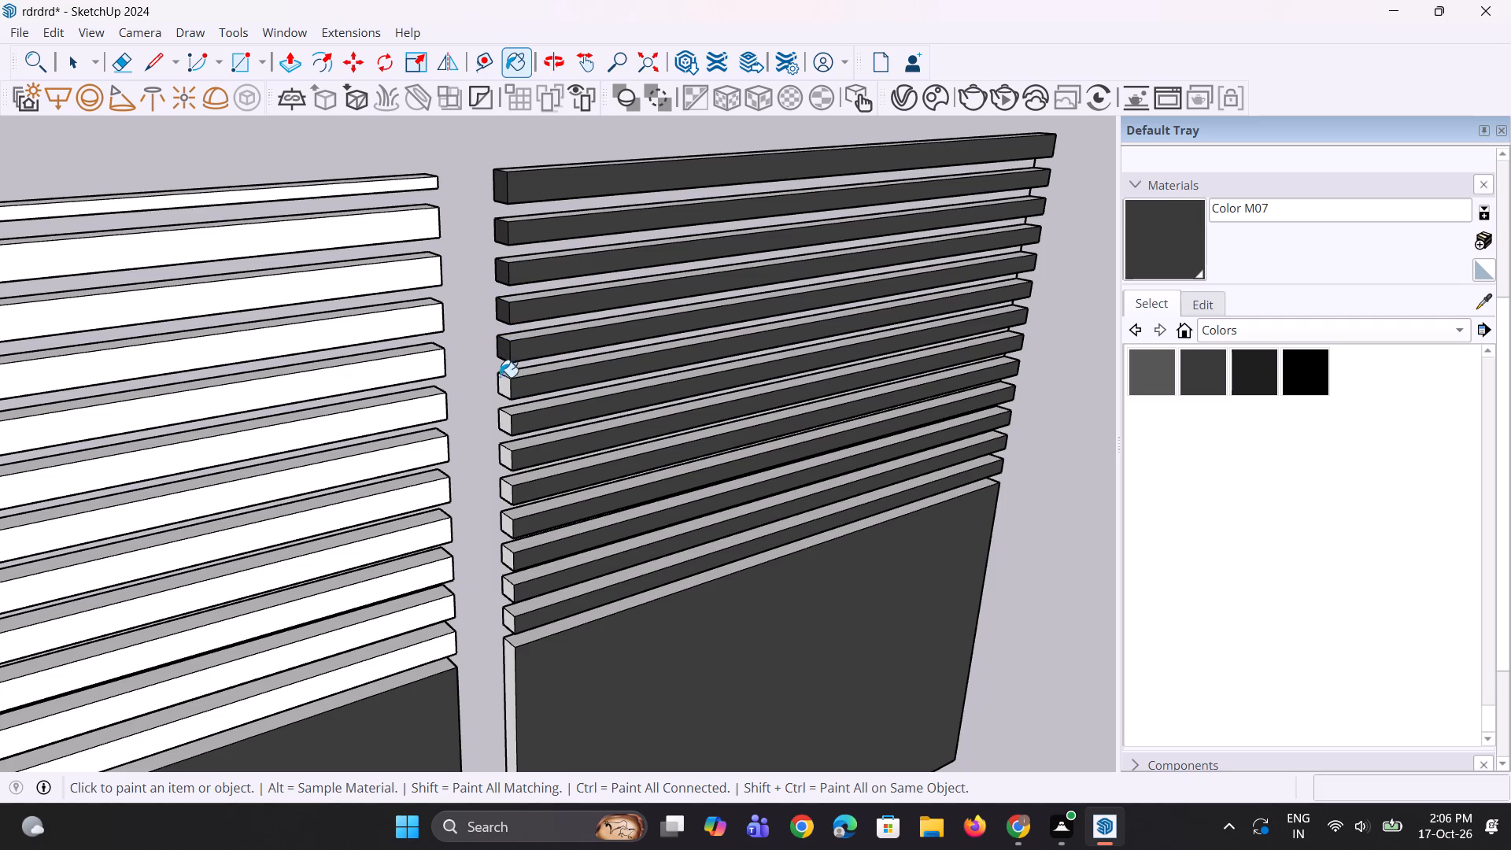
click(501, 385)
click(504, 425)
click(504, 464)
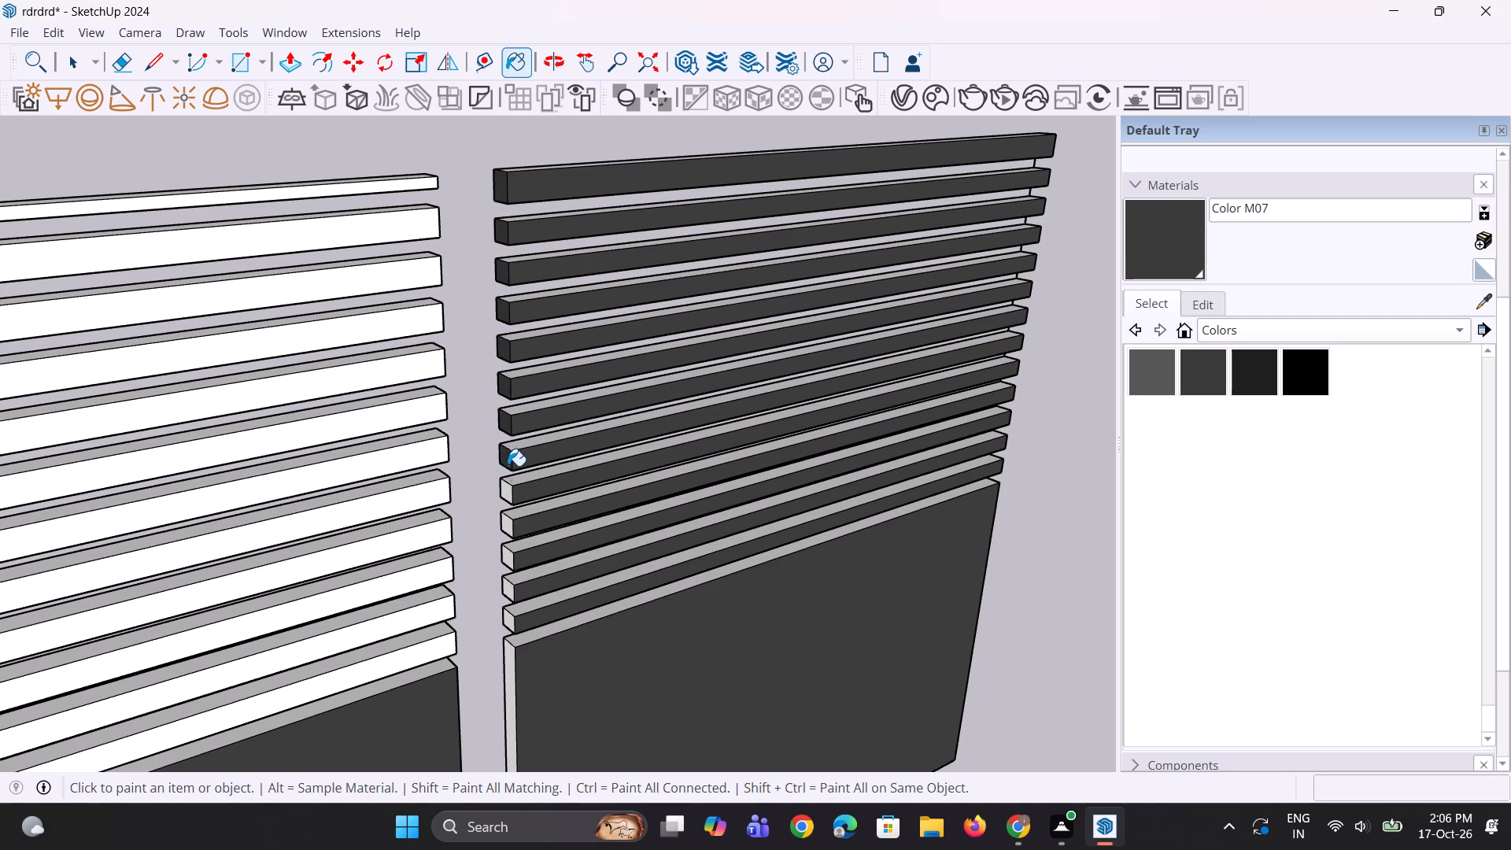
Paint the gap-side ends of the farther panel's lower slats and the side edge of its solid lower part with Color M07.
scroll(525, 579, up, 3)
scroll(515, 486, up, 1)
click(501, 458)
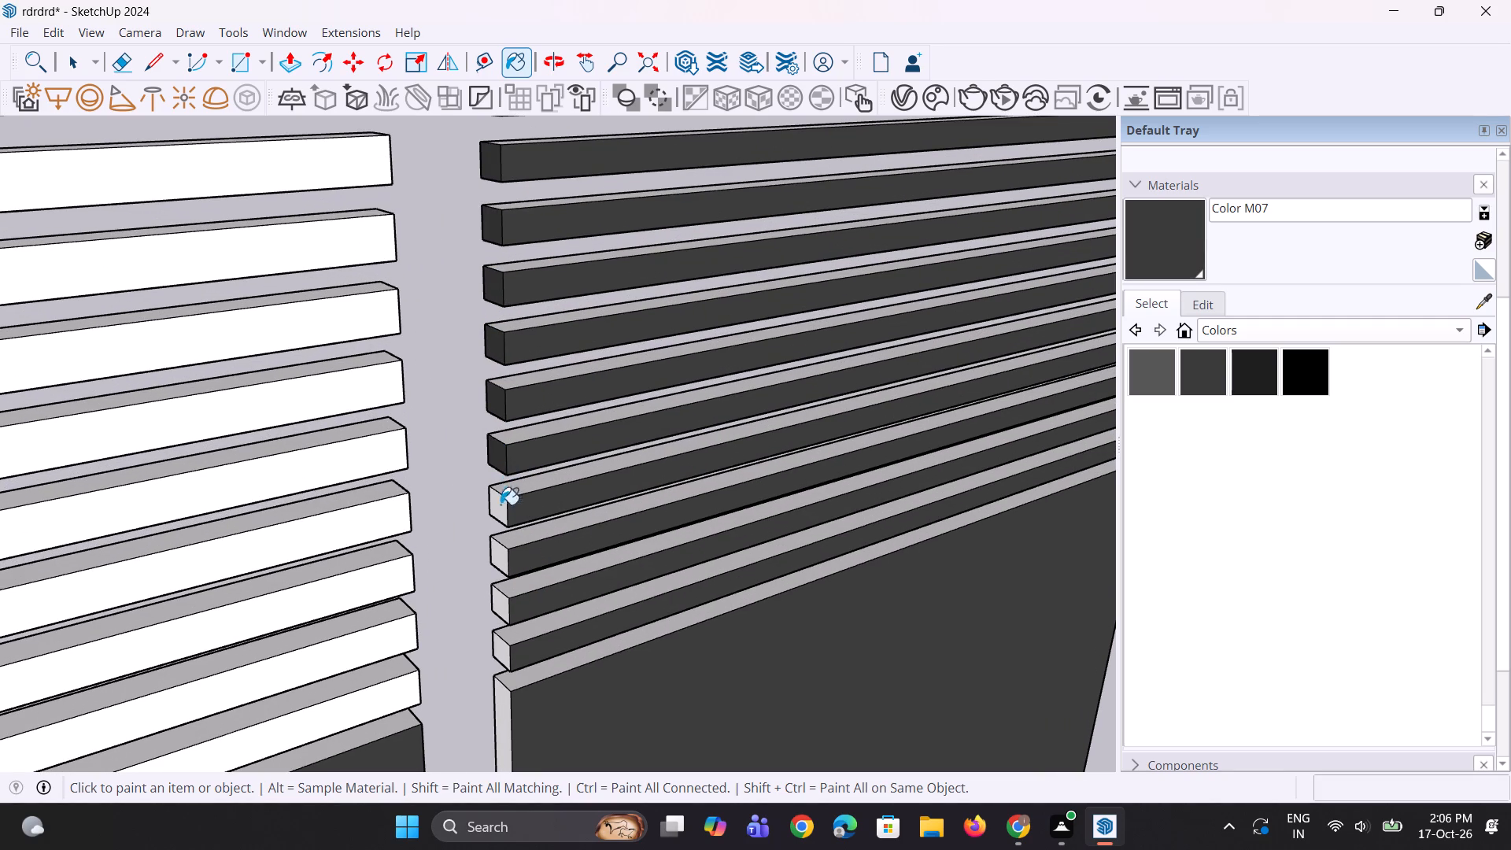
click(504, 513)
click(501, 564)
click(497, 611)
click(497, 651)
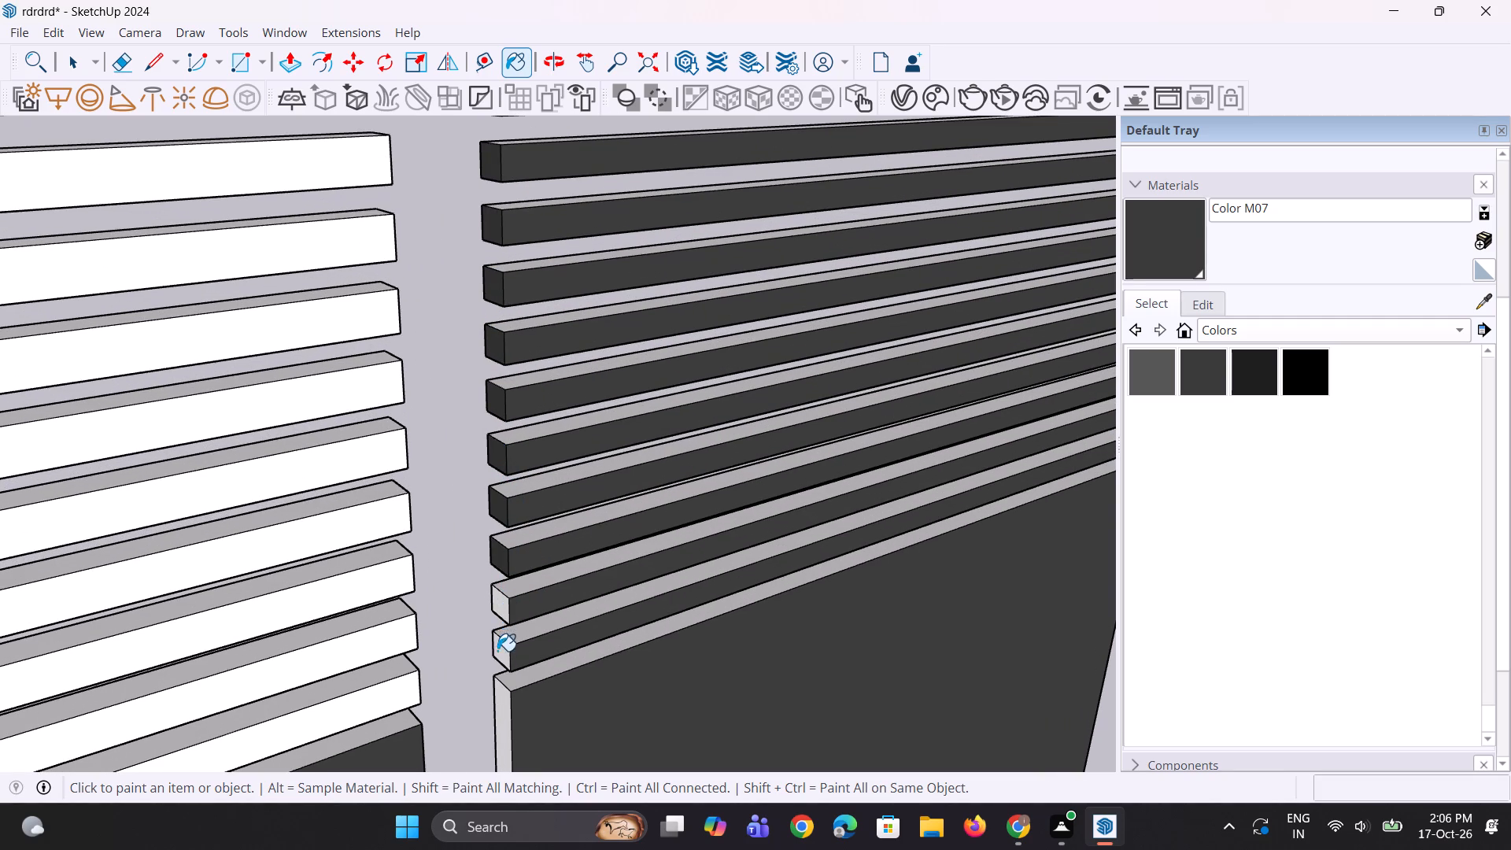
click(494, 695)
click(502, 695)
Paint the top edge of the farther panel's solid part and the top faces of its eight lowest slats with Color M07.
click(521, 686)
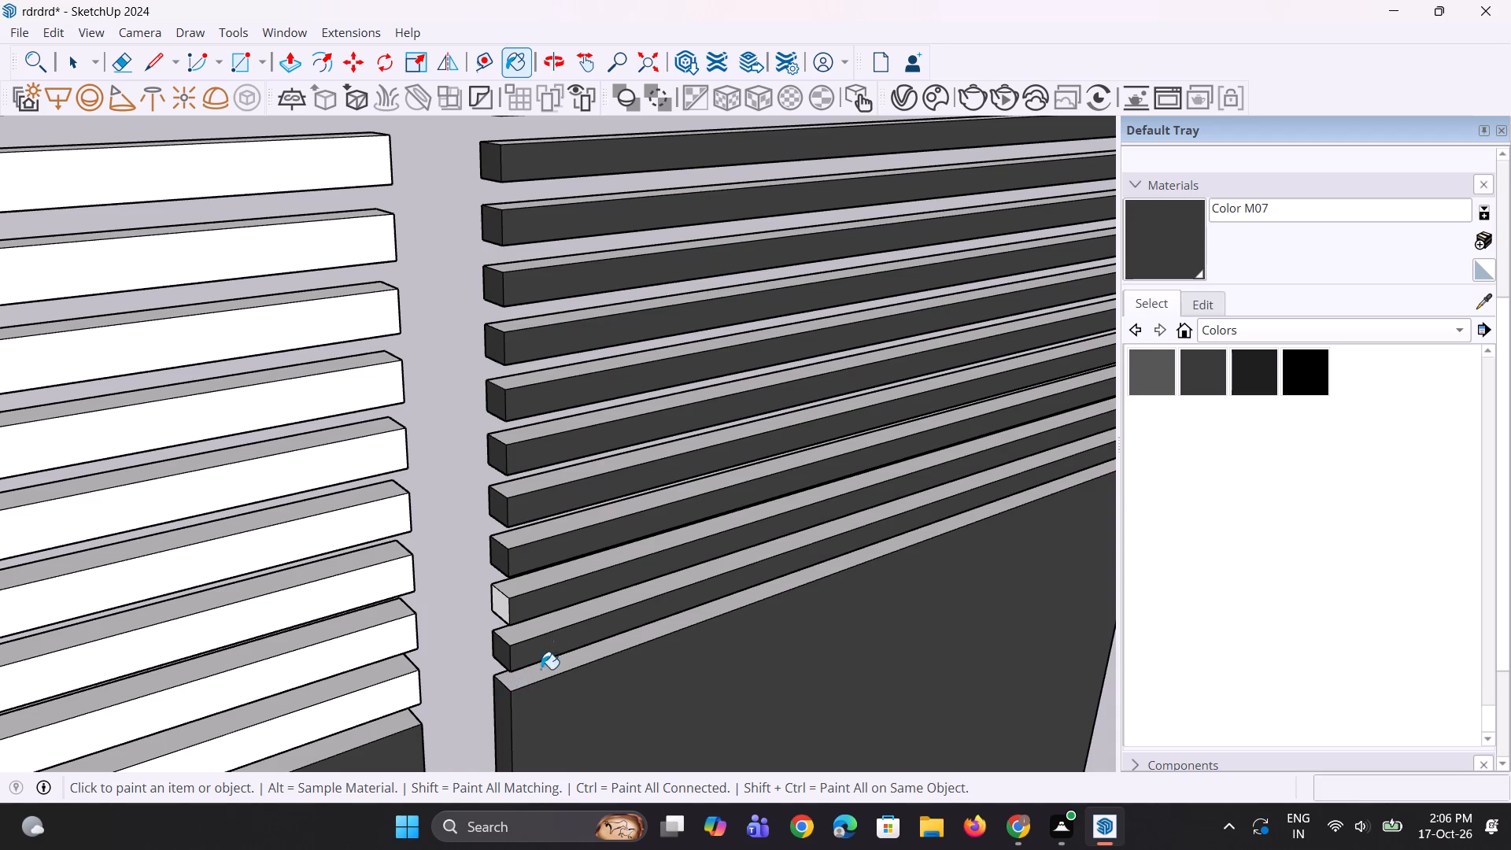
click(559, 627)
click(570, 574)
click(570, 523)
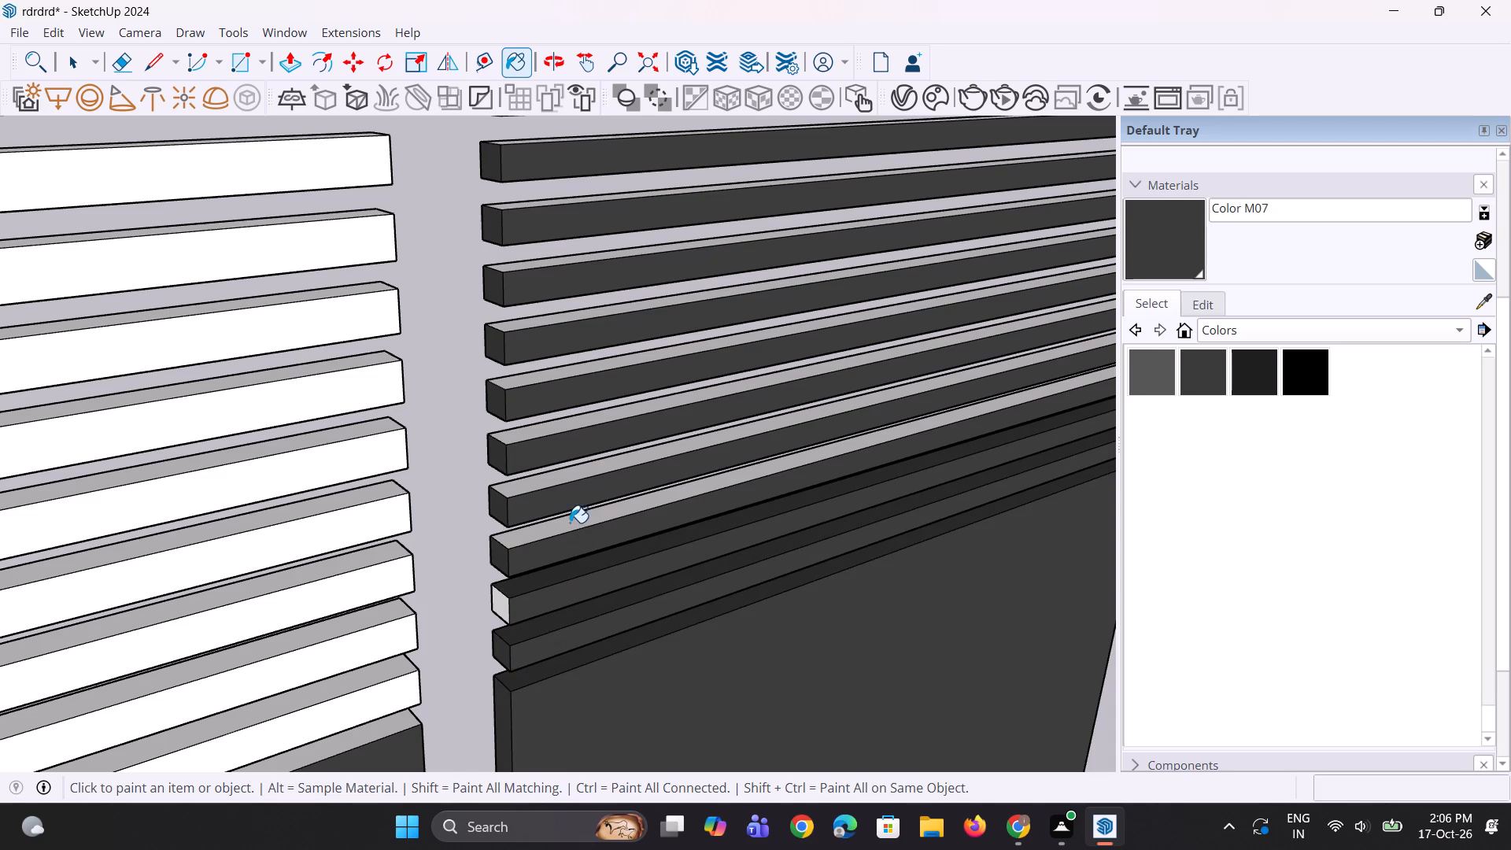
click(578, 476)
click(587, 419)
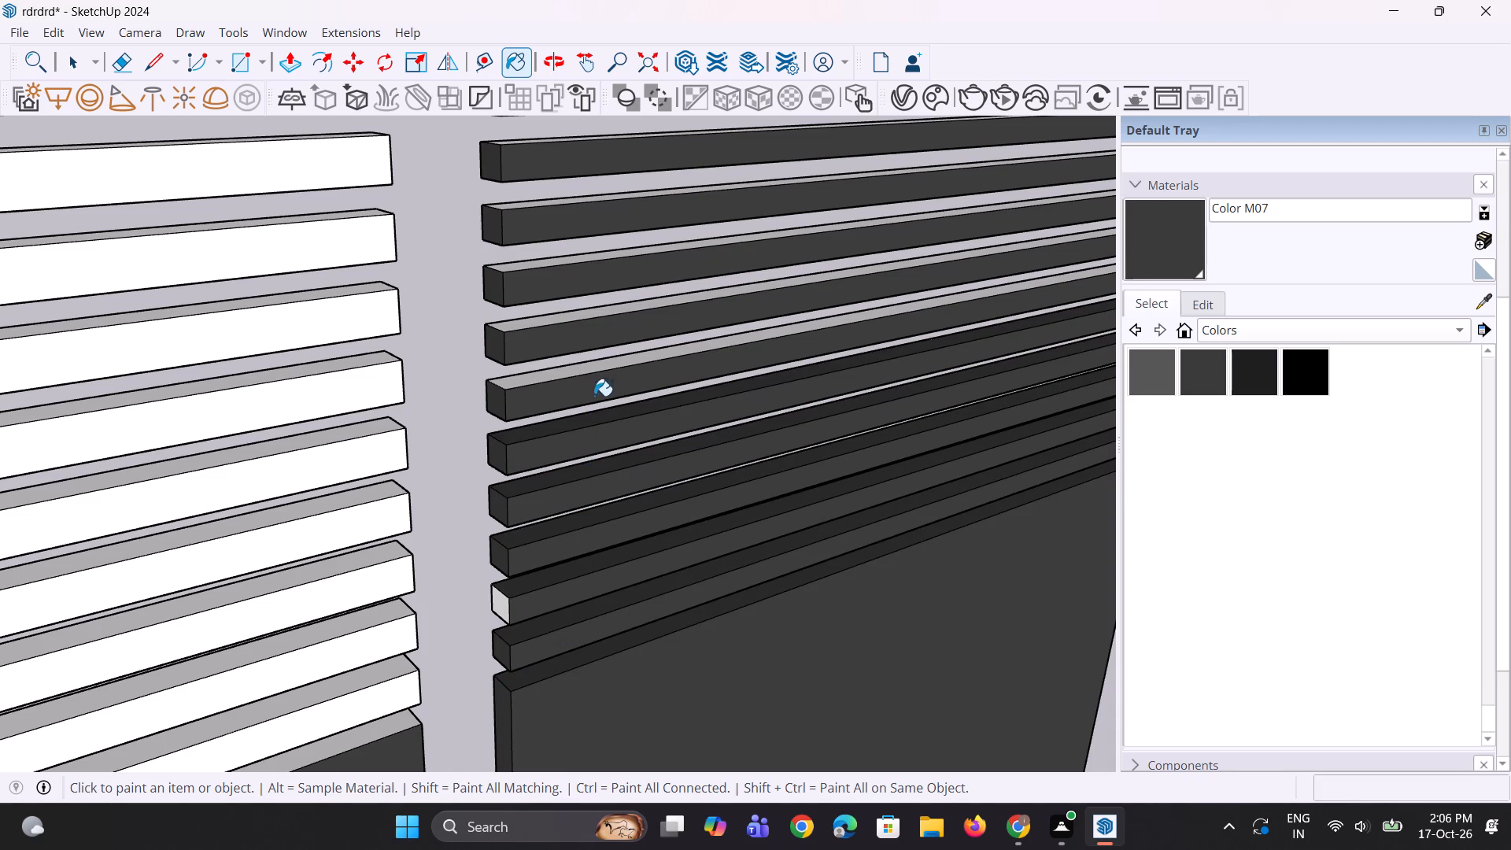
click(599, 369)
click(608, 311)
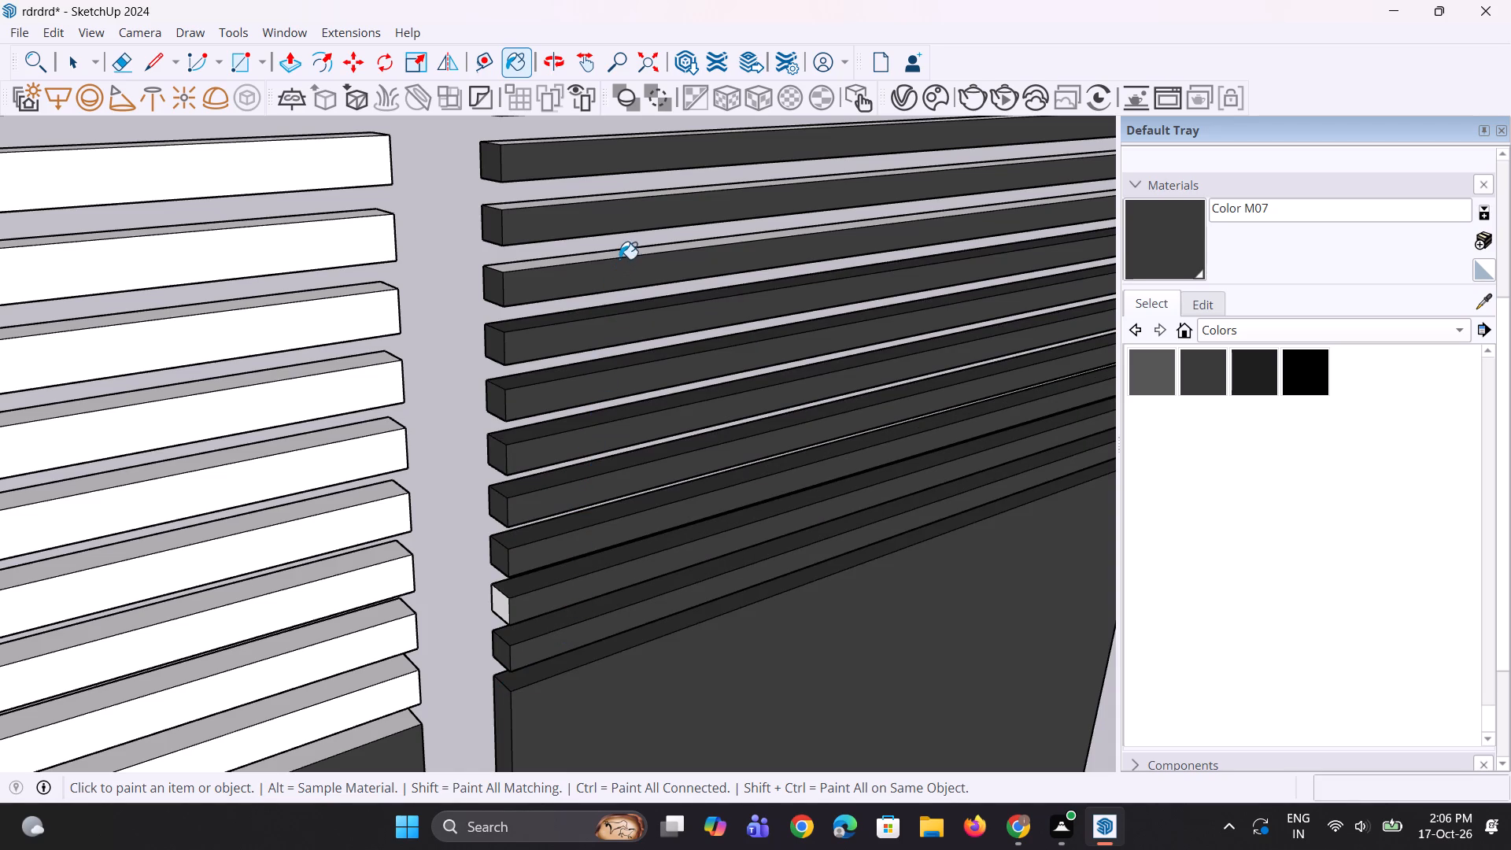
click(621, 256)
Paint the top faces of the farther panel's remaining upper slats, up to the top one, with Color M07.
middle_drag(628, 351, 607, 445)
scroll(592, 428, down, 5)
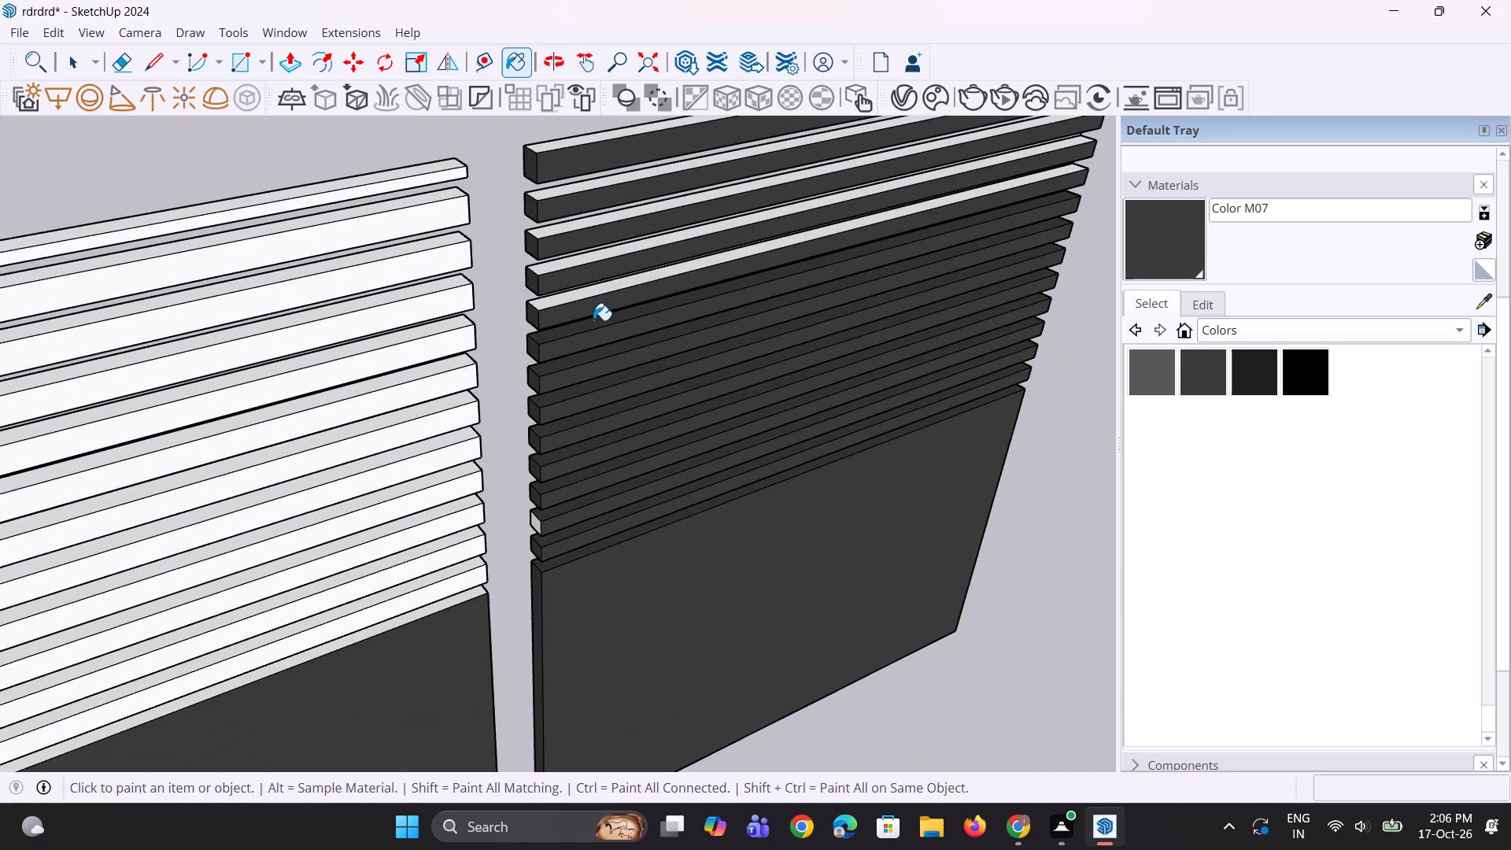
scroll(594, 286, up, 1)
click(594, 292)
click(619, 250)
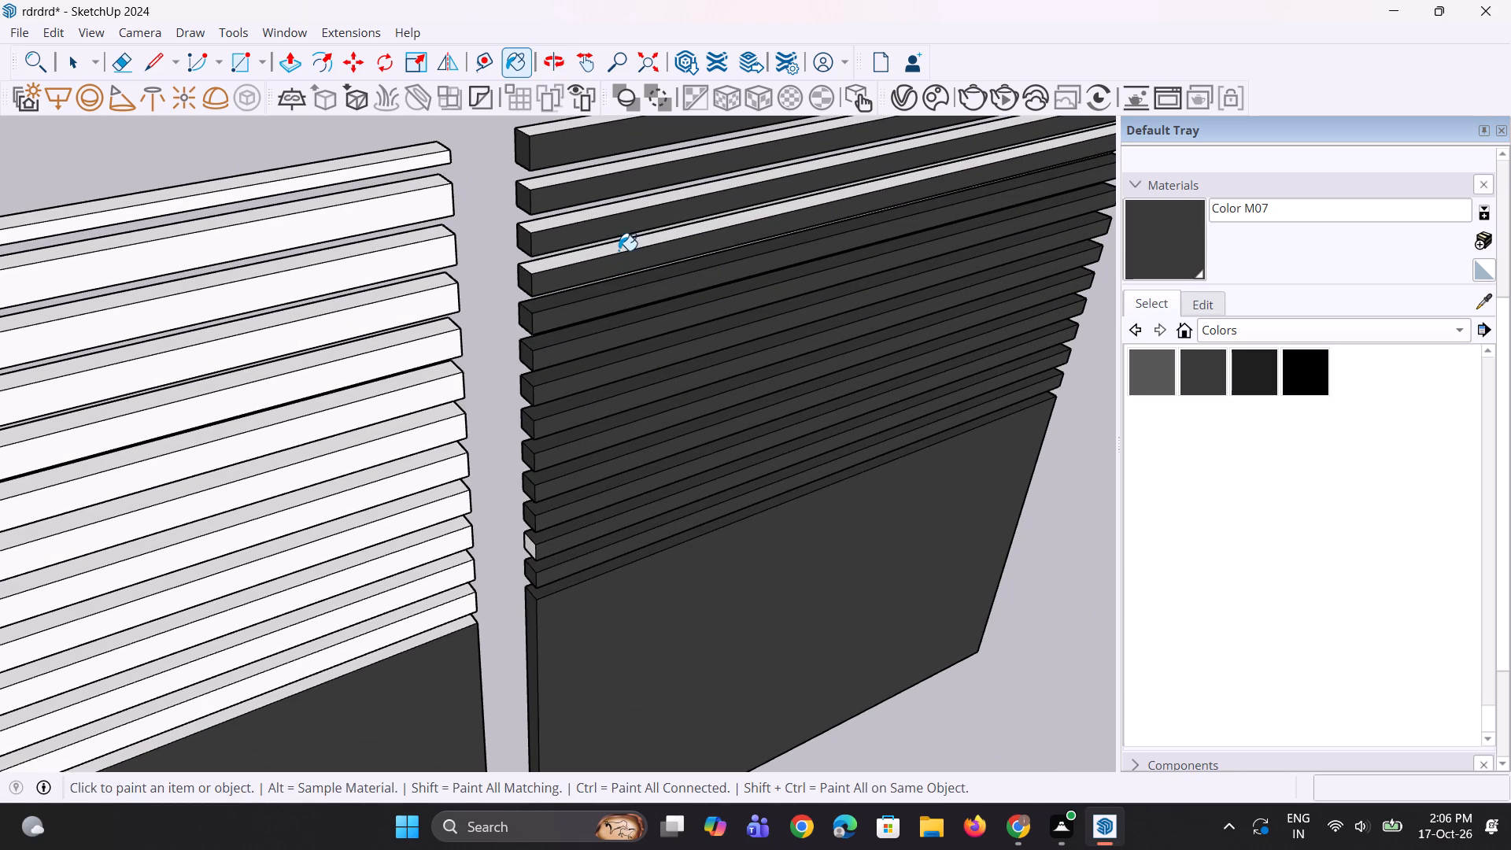
click(615, 214)
click(608, 173)
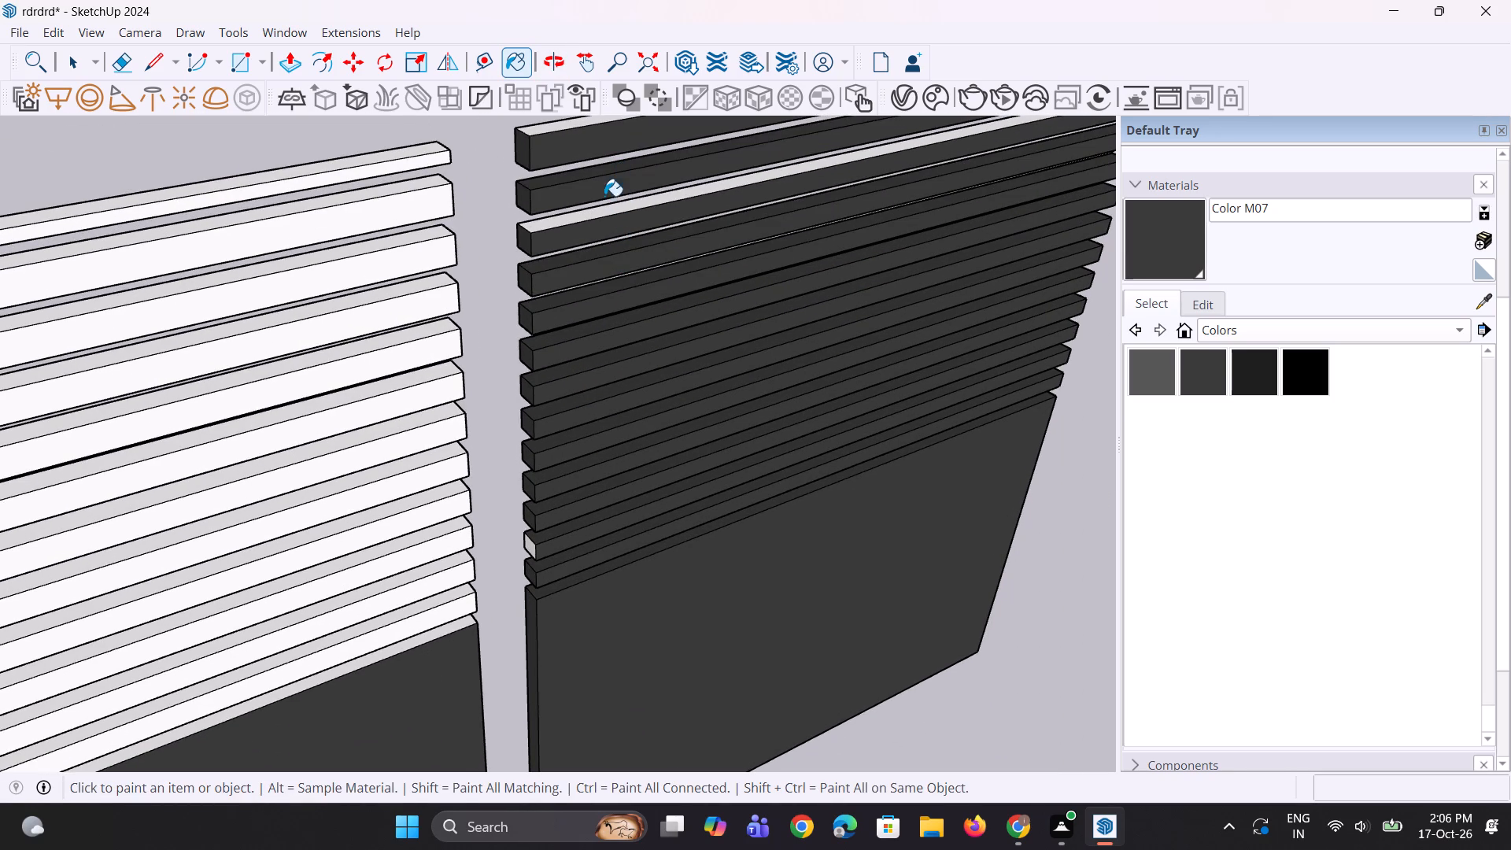
click(604, 210)
scroll(560, 377, down, 4)
scroll(589, 230, up, 2)
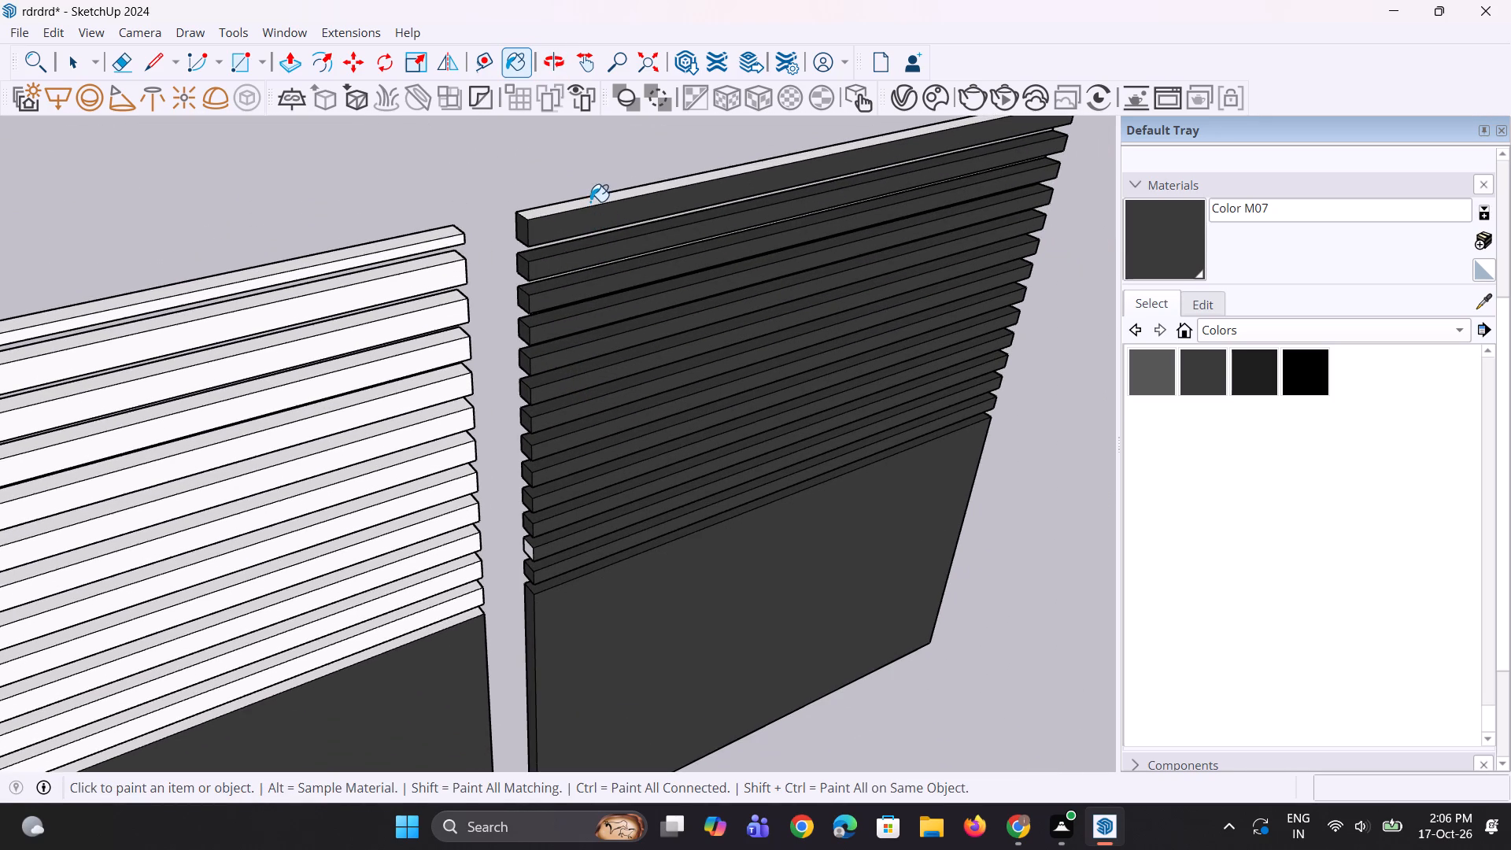
click(590, 201)
Paint the missed white end face of the farther panel's second-lowest slat with Color M07.
scroll(511, 482, down, 5)
middle_drag(517, 522, 608, 482)
scroll(536, 522, up, 5)
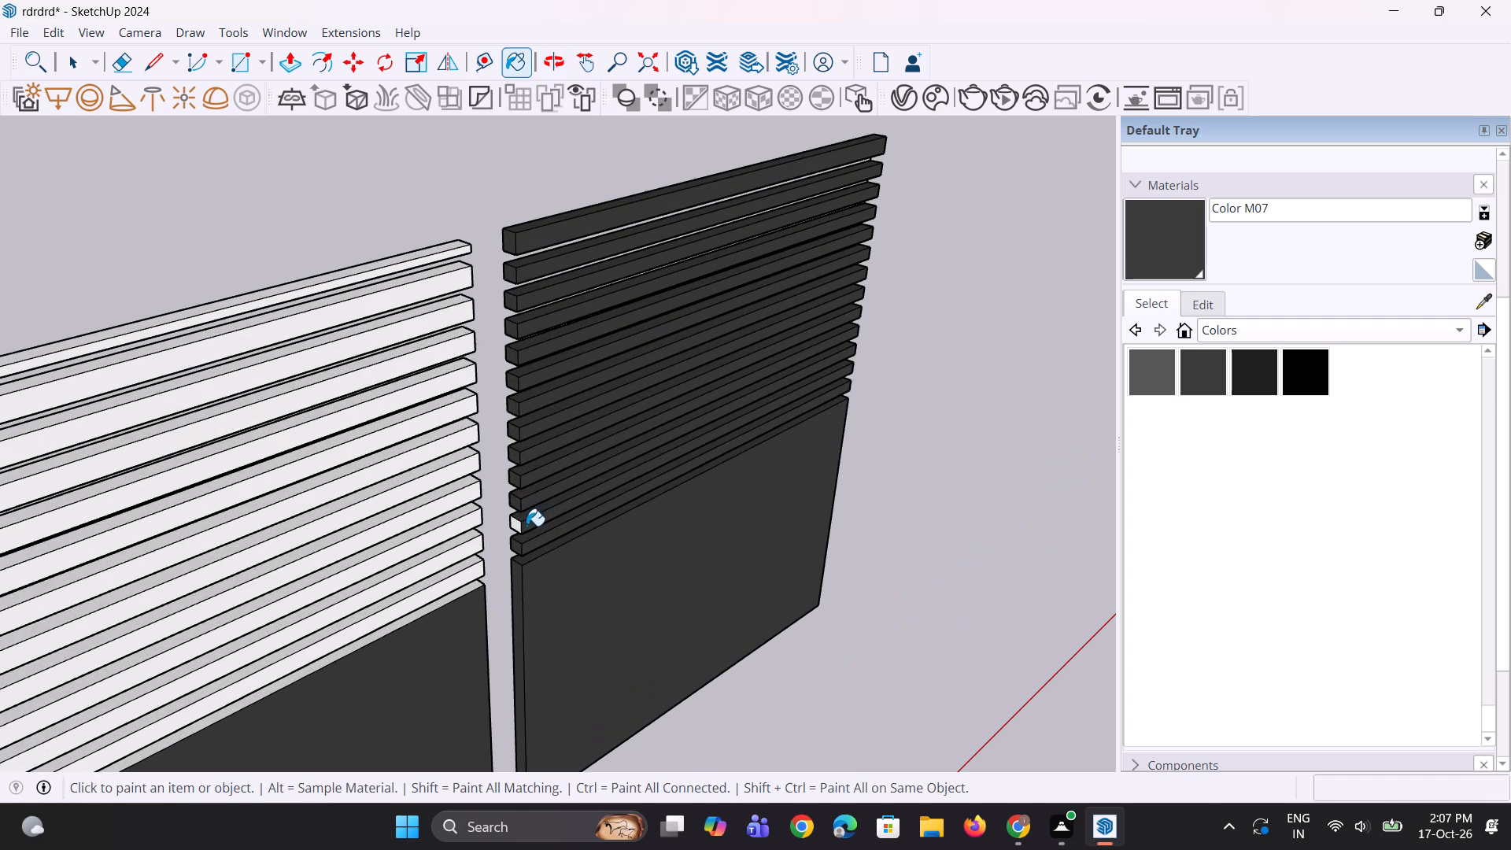
click(515, 527)
Paint the outer side edge of the farther panel's solid part and the outer ends of its eight lowest slats with Color M07.
scroll(539, 565, down, 5)
middle_drag(765, 501, 398, 474)
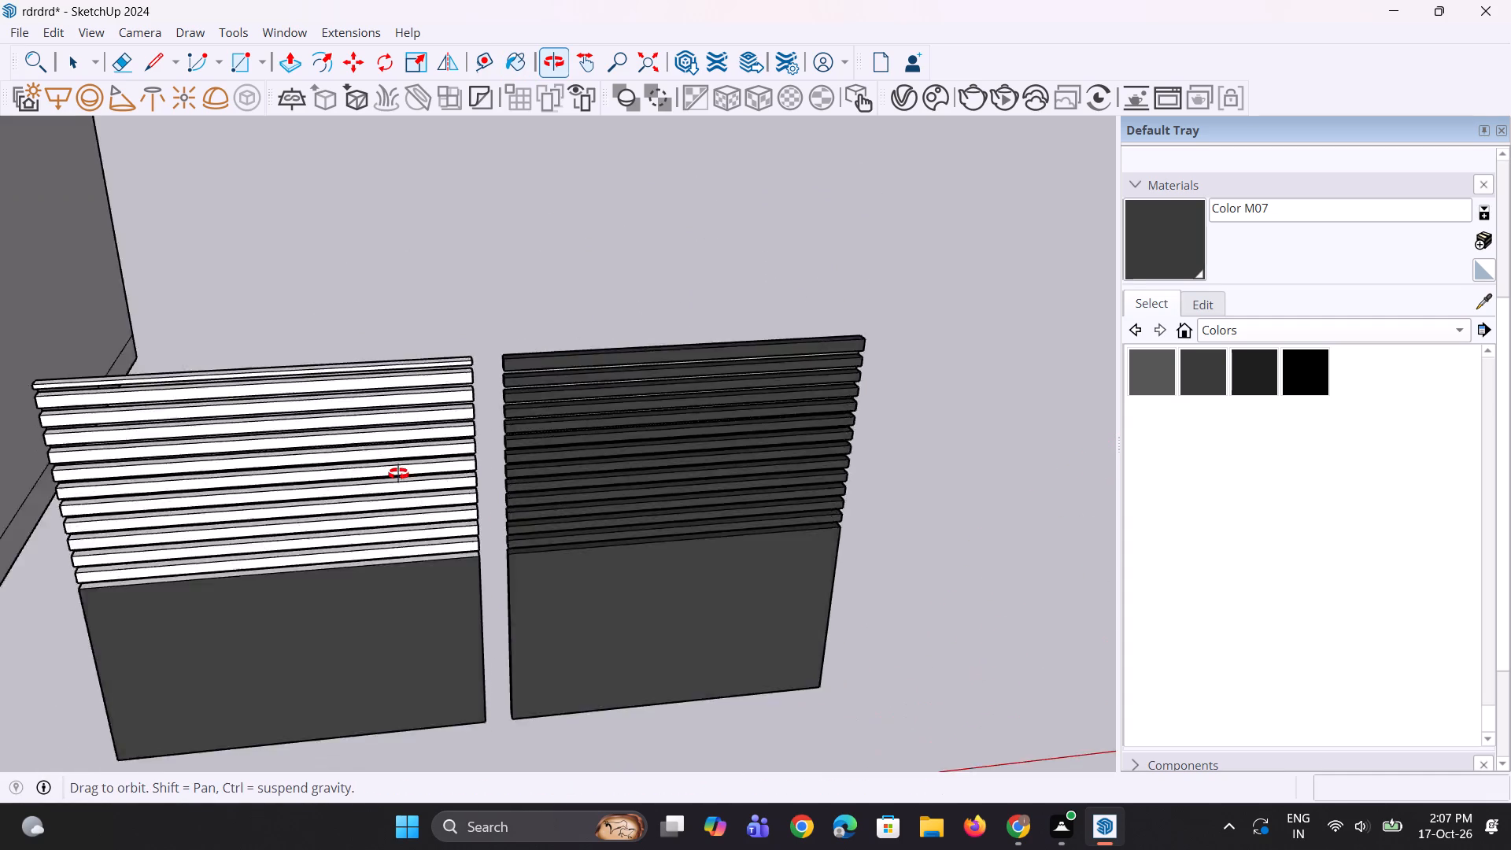
middle_drag(398, 474, 0, 382)
scroll(756, 721, up, 2)
click(726, 680)
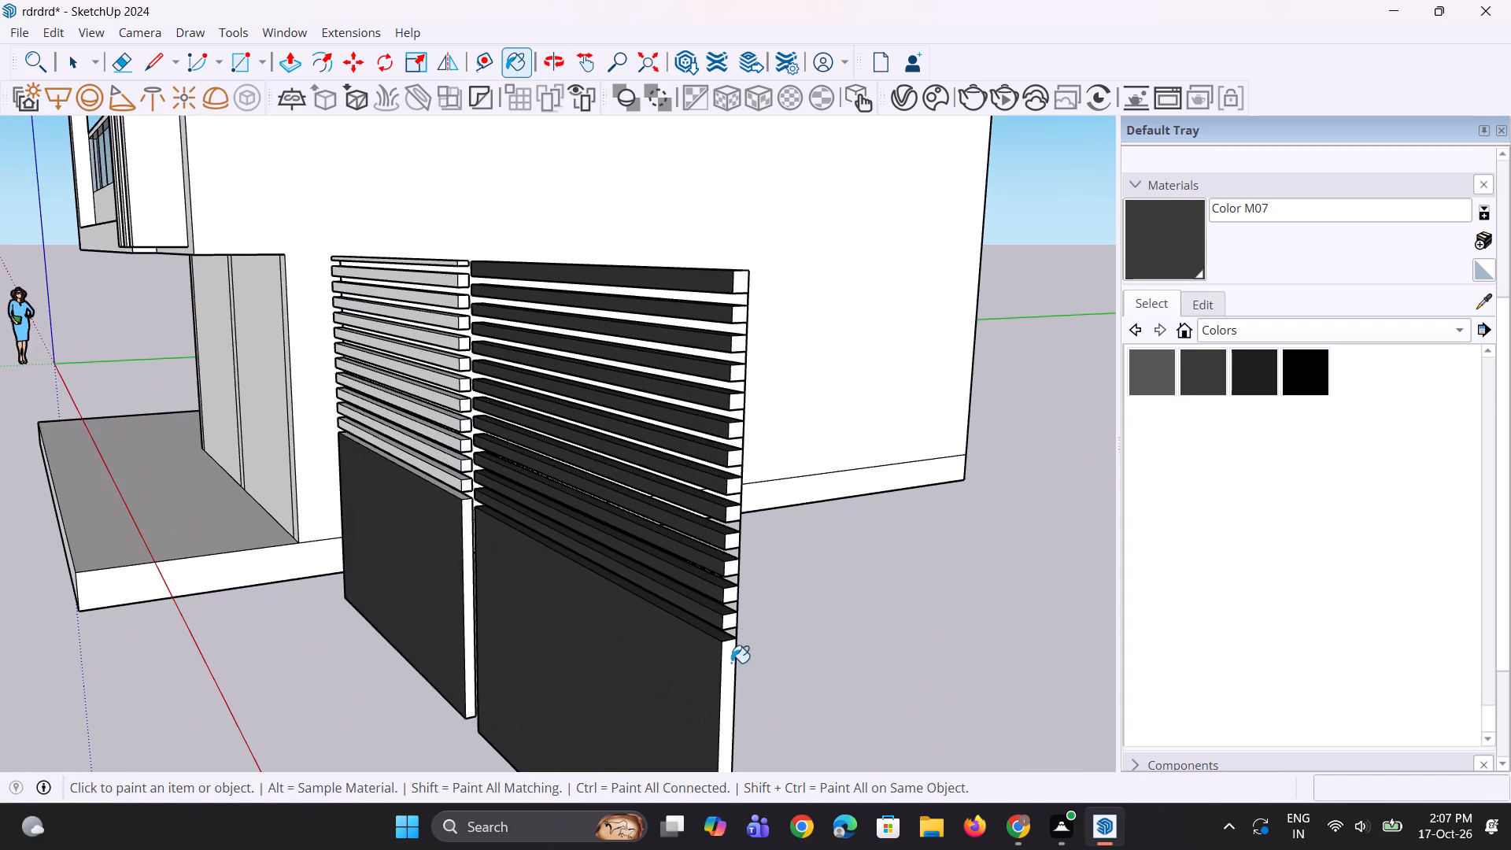
scroll(734, 627, up, 2)
click(731, 620)
click(733, 592)
click(733, 564)
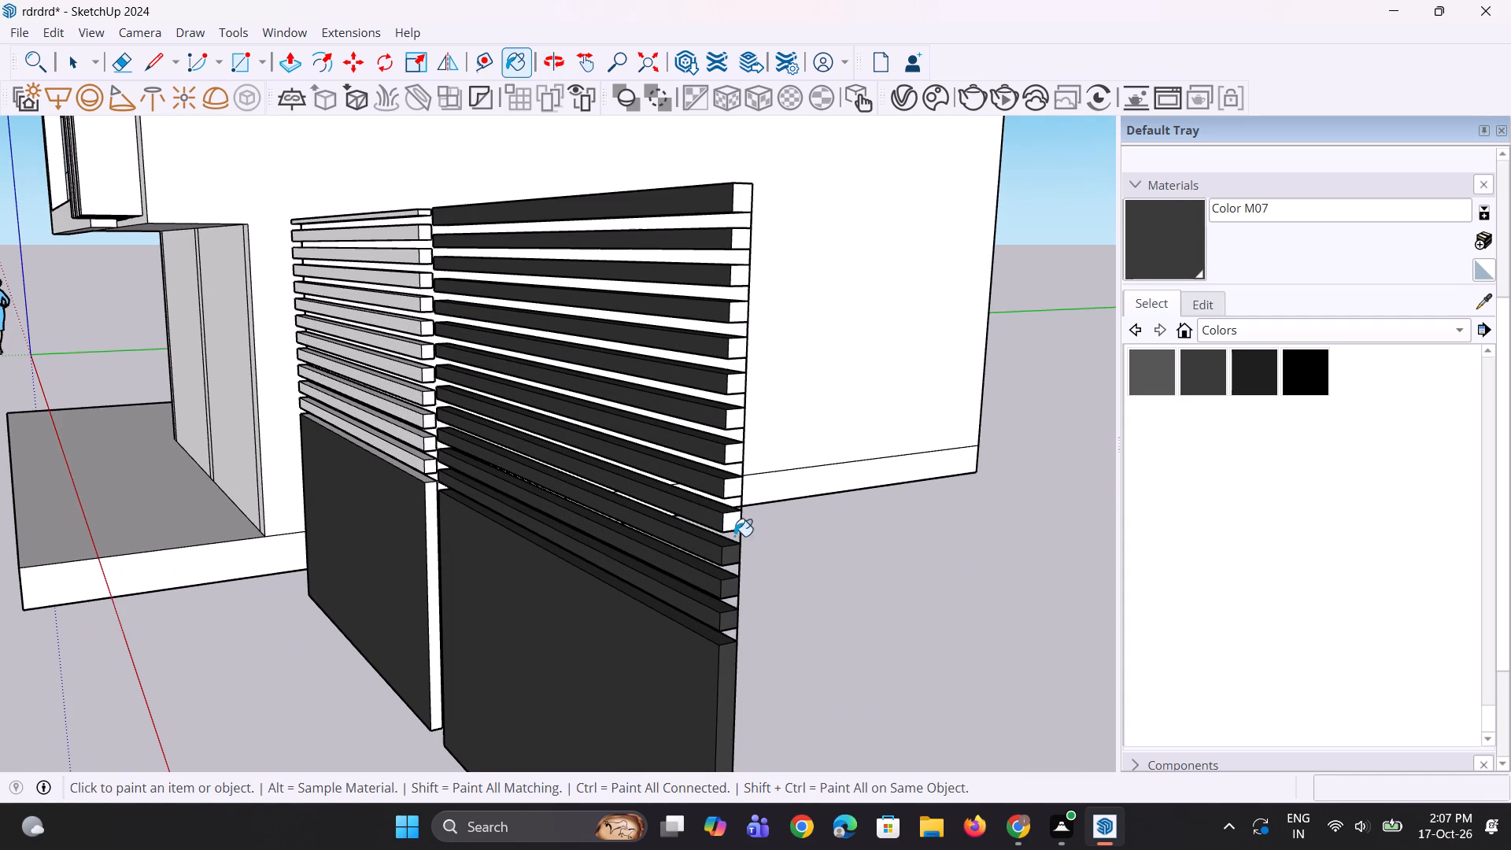
click(736, 517)
click(738, 492)
click(740, 460)
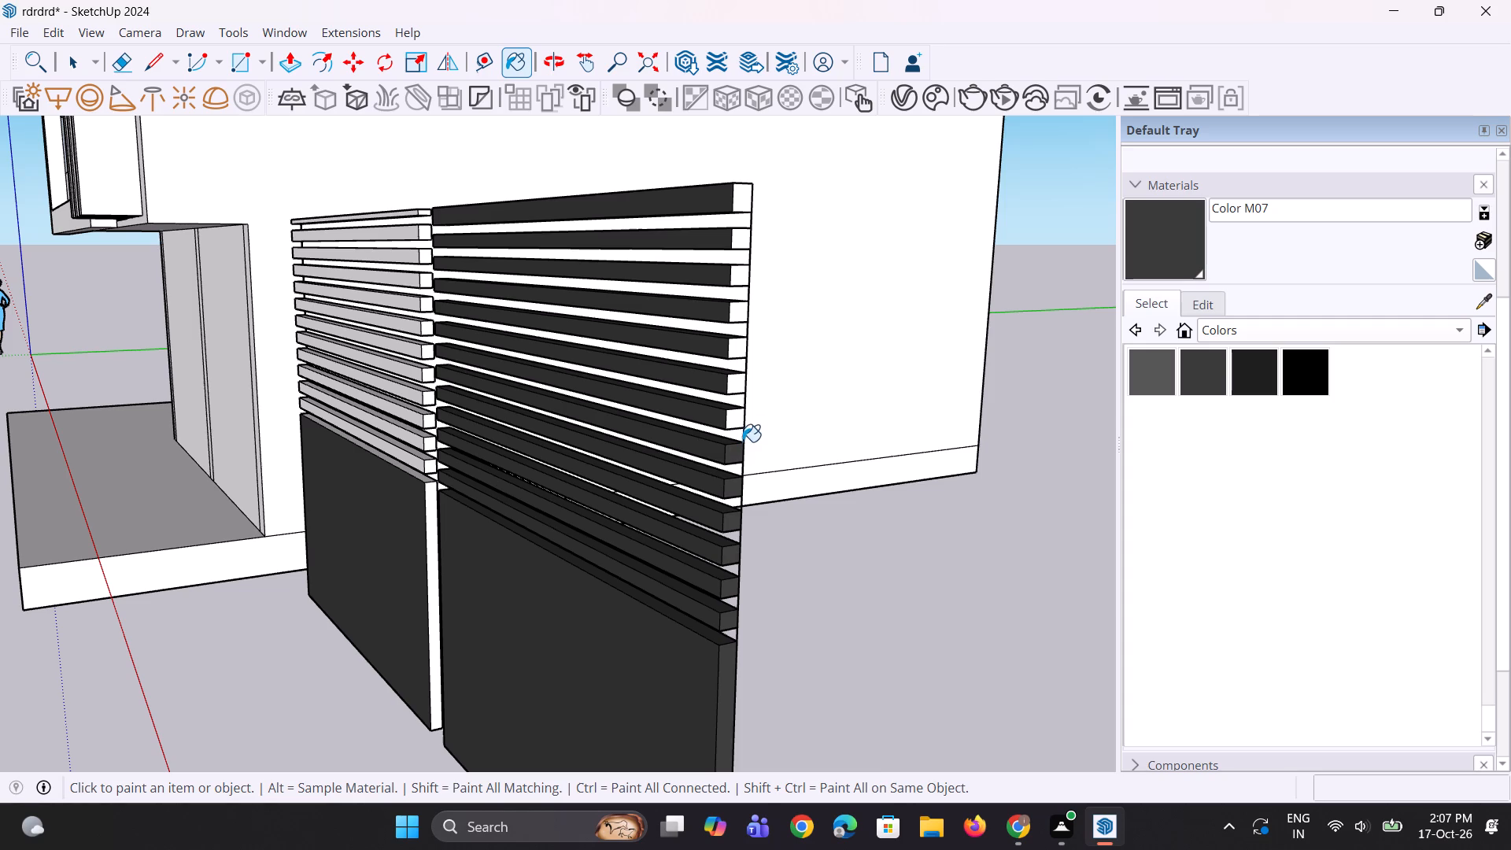
click(743, 423)
scroll(734, 402, up, 2)
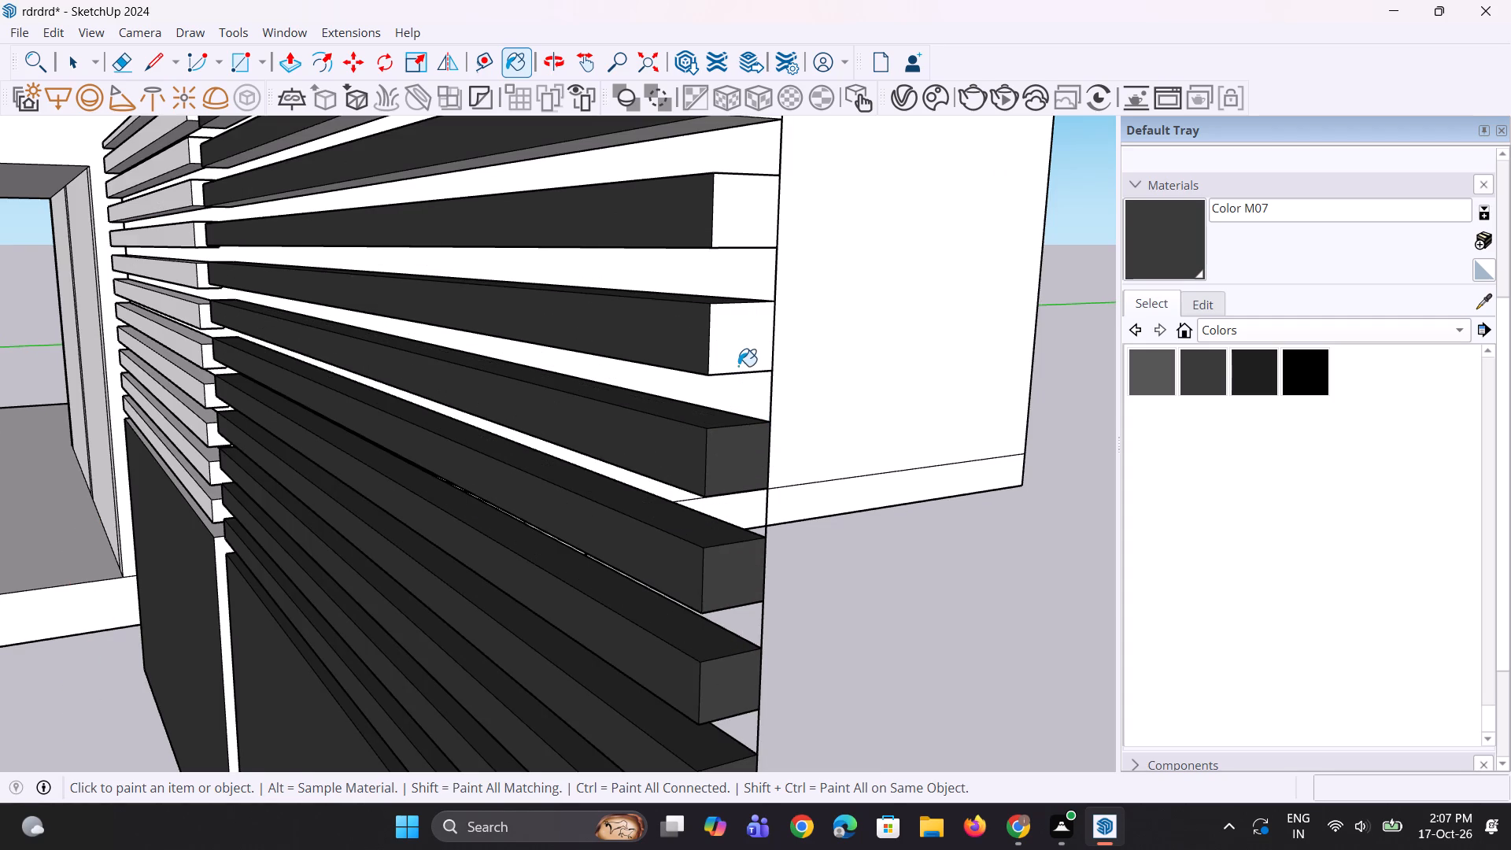
click(738, 363)
Paint the outer end faces of the farther panel's five uppermost slats with Color M07.
scroll(513, 541, down, 5)
scroll(493, 459, down, 4)
scroll(537, 232, up, 1)
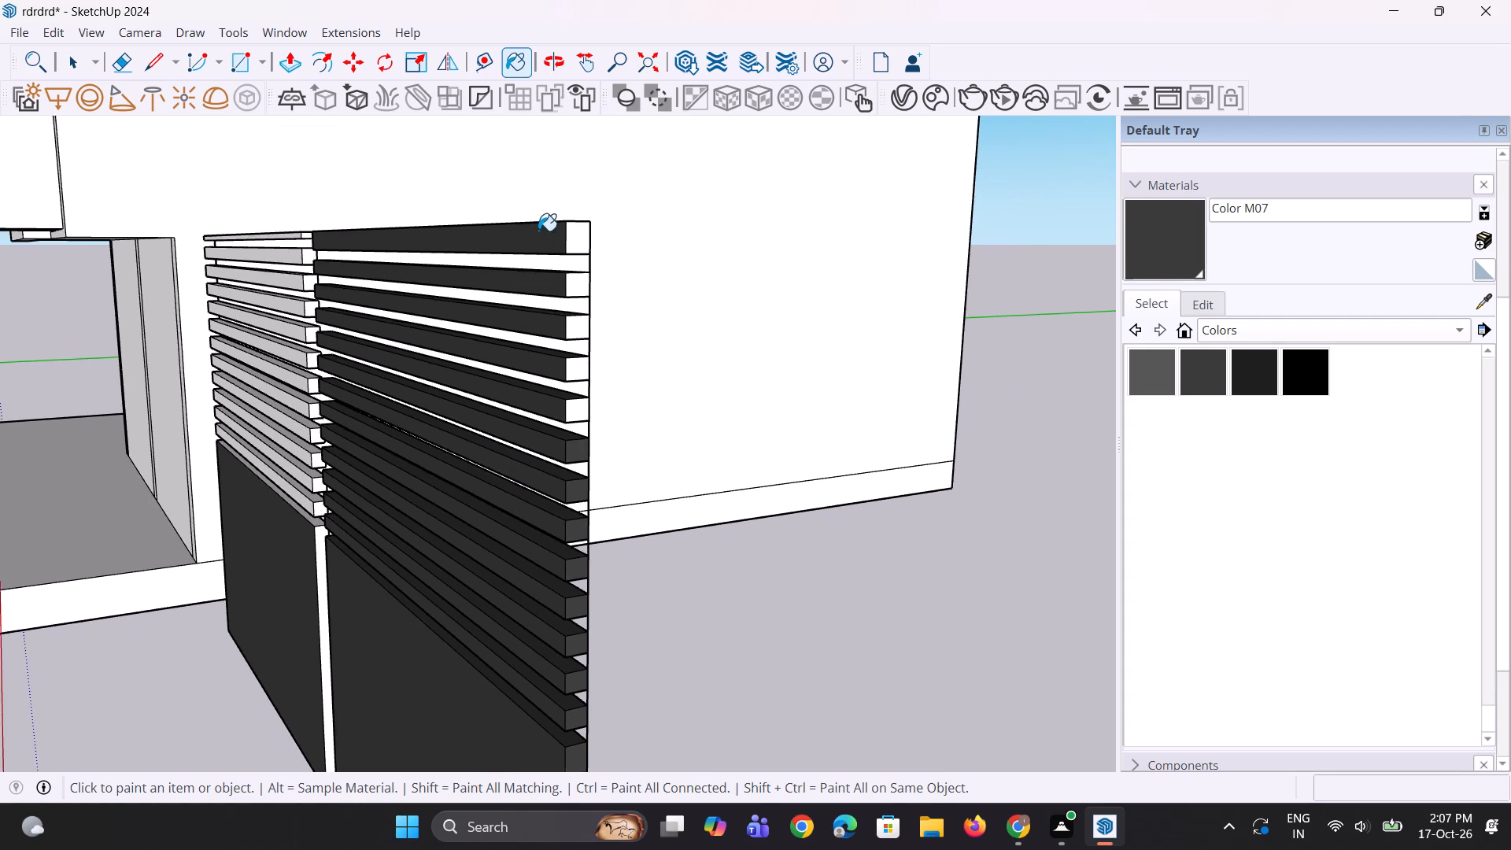
scroll(538, 231, up, 1)
click(591, 247)
click(596, 297)
click(585, 349)
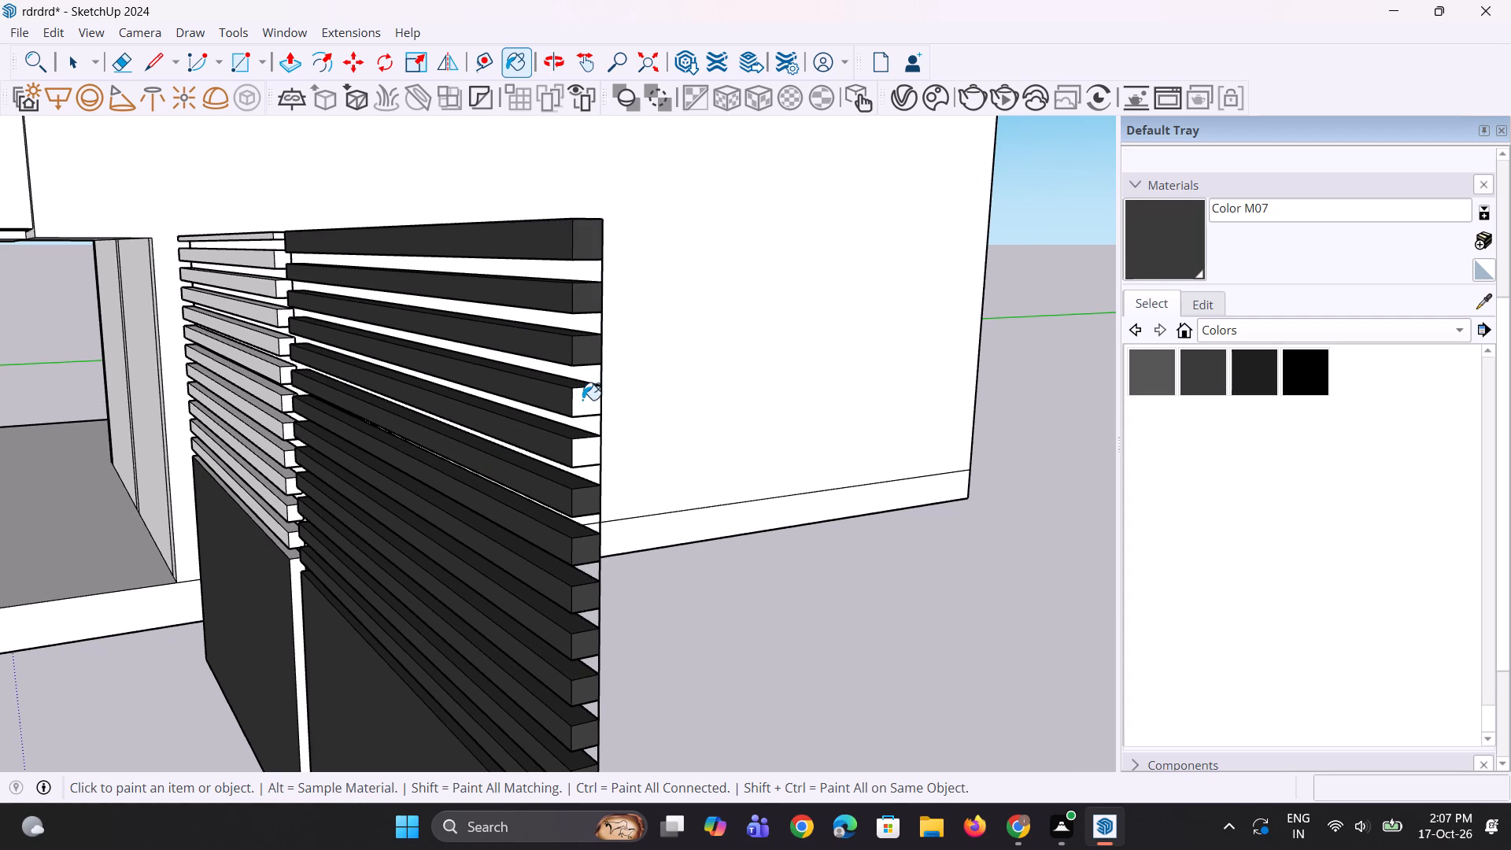
click(582, 400)
click(578, 455)
Paint the back faces of both panels' solid lower parts with Color M07.
middle_drag(632, 512, 334, 471)
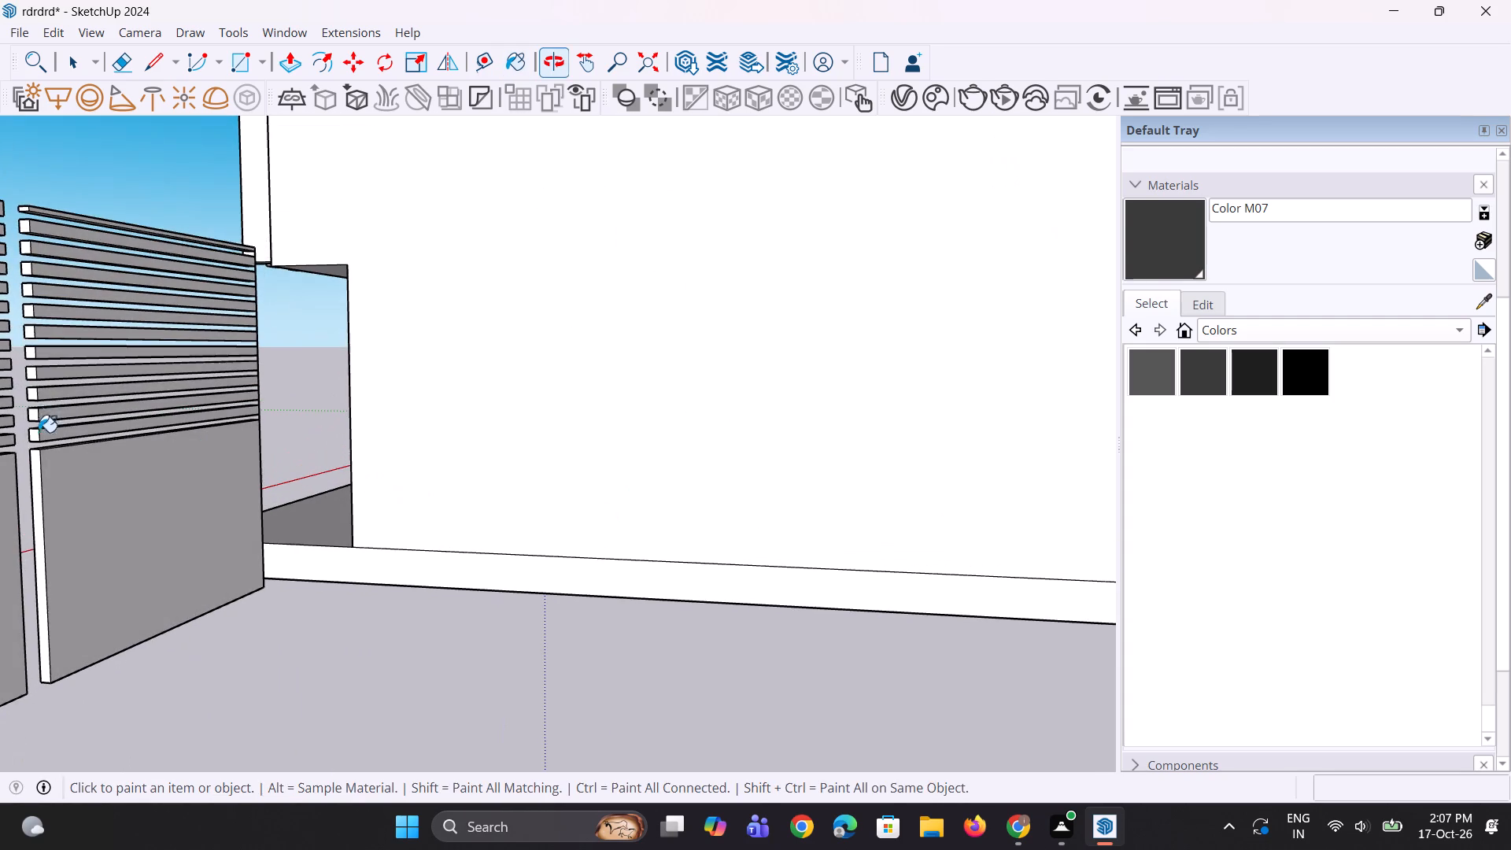
click(118, 529)
scroll(331, 512, down, 5)
click(119, 538)
Paint the back faces of the farther panel's eight lowest slats with Color M07.
scroll(76, 510, up, 3)
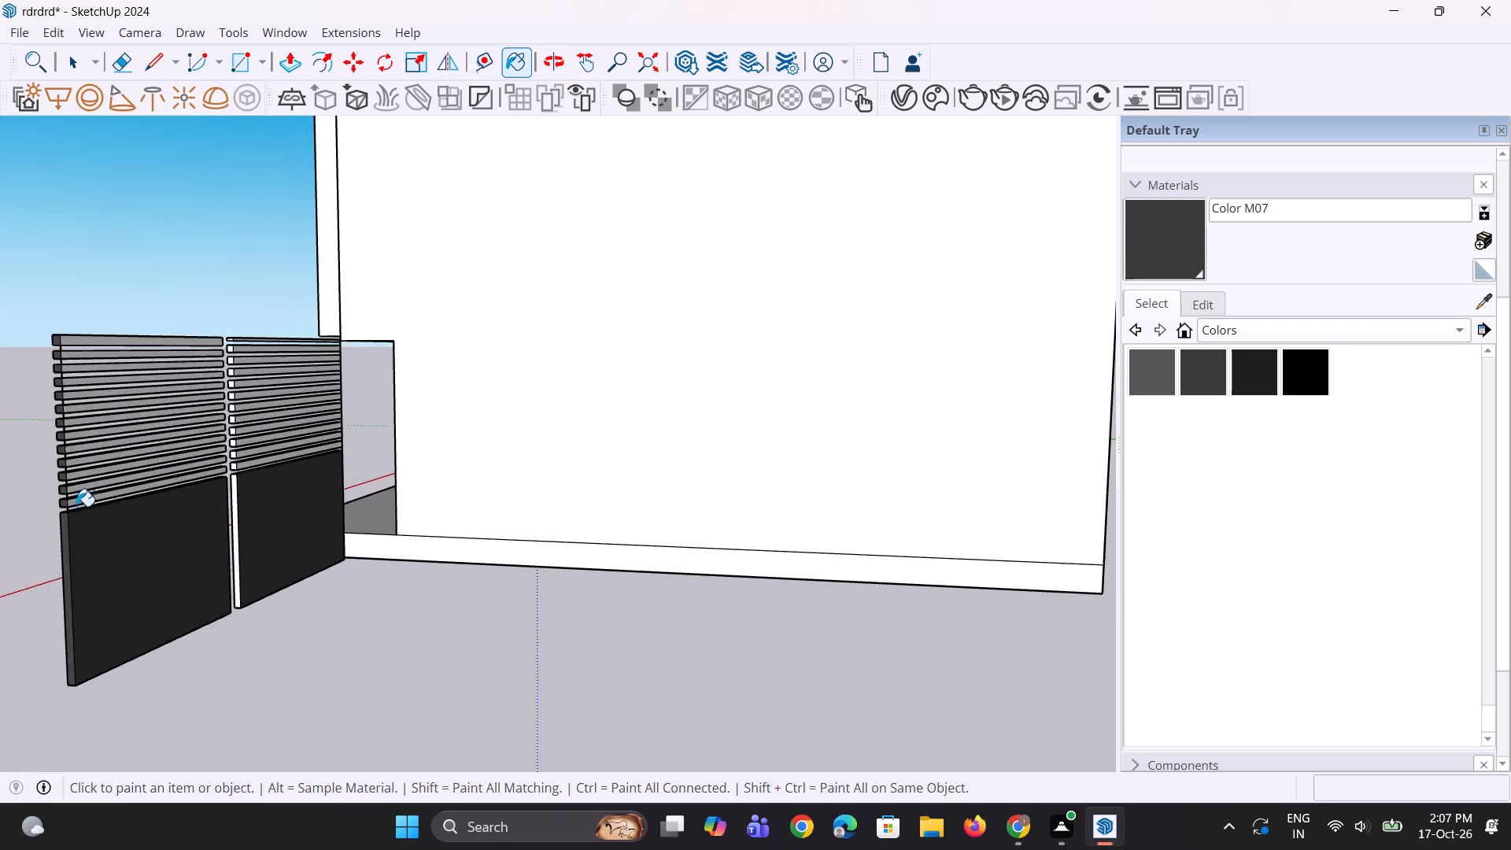
scroll(76, 506, up, 4)
click(95, 504)
scroll(41, 471, up, 2)
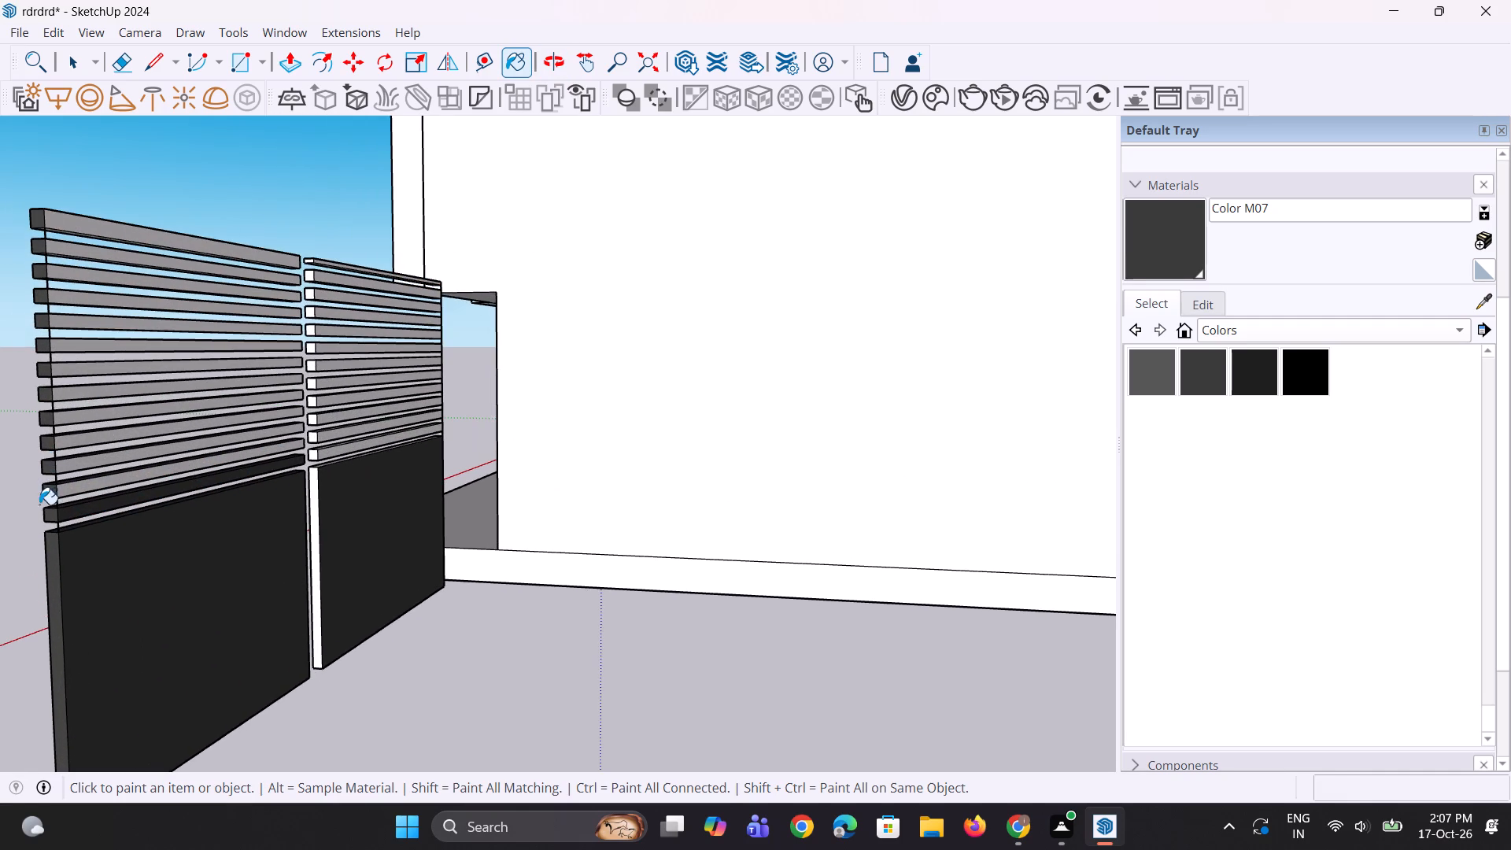
click(51, 528)
click(55, 515)
click(52, 495)
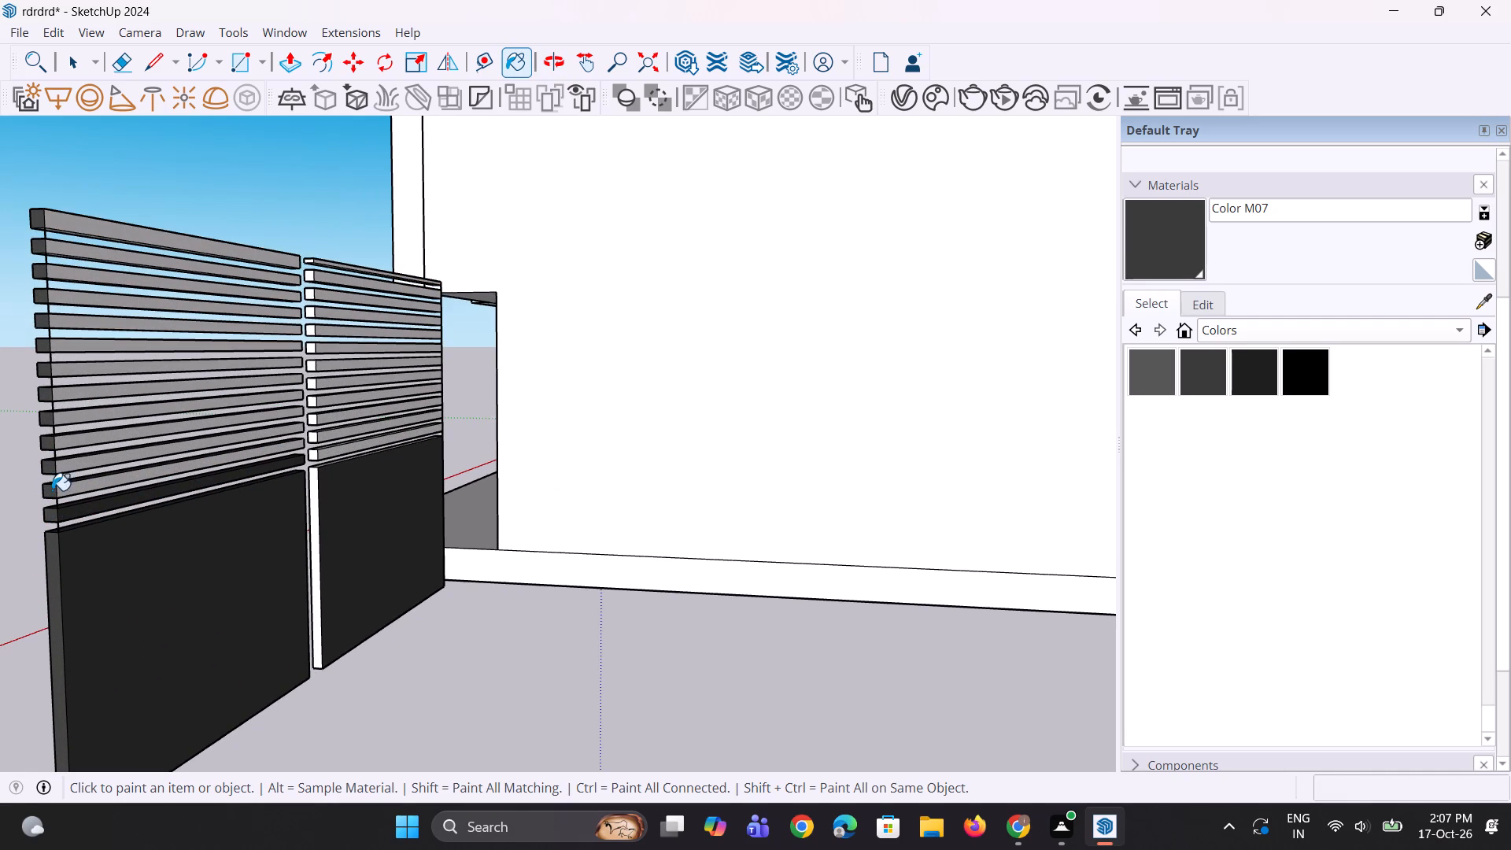
click(68, 488)
click(81, 471)
click(98, 442)
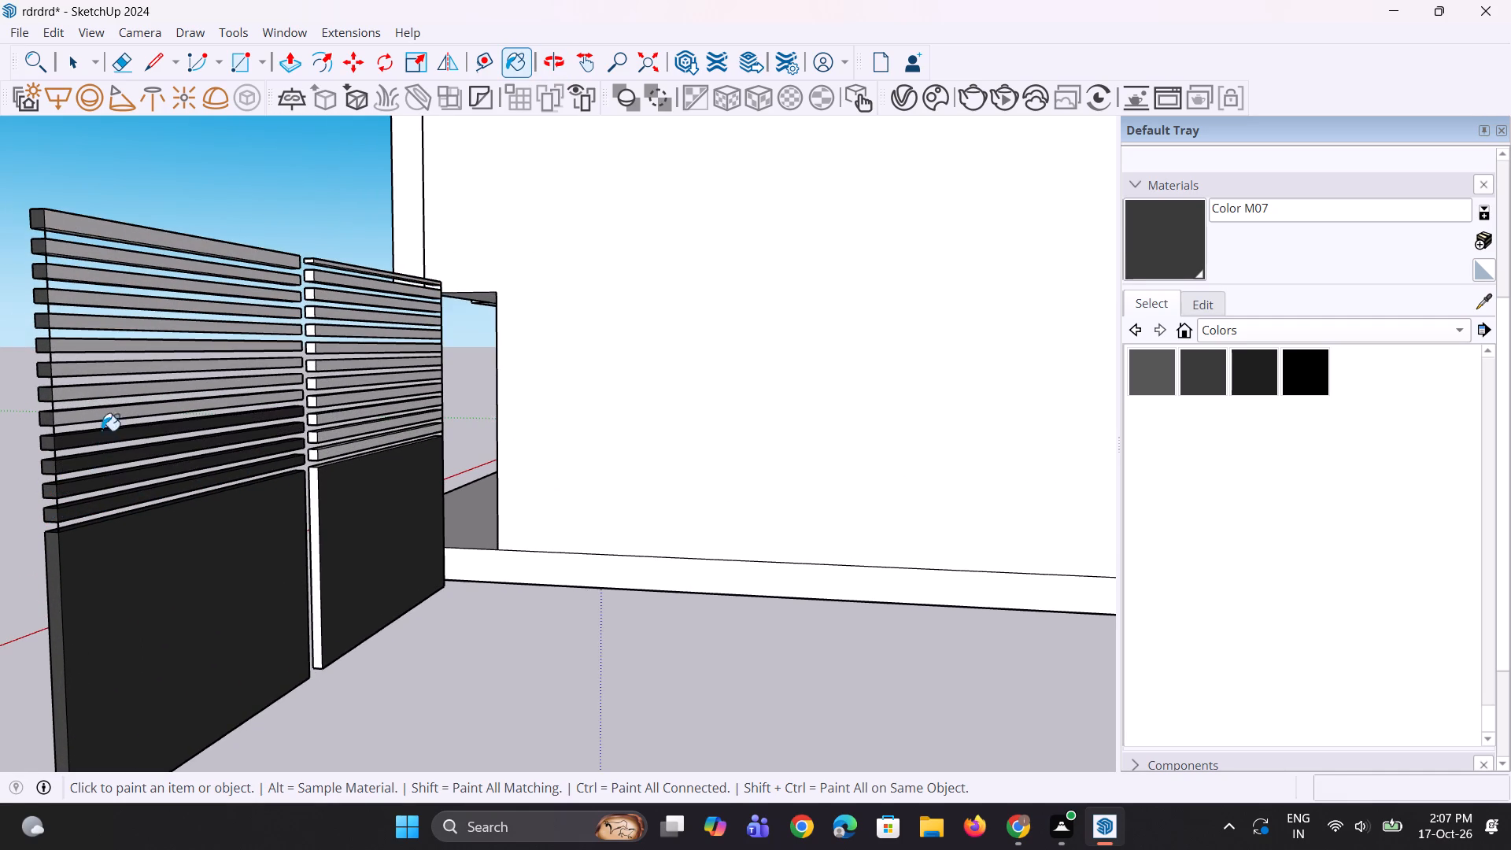
click(108, 412)
click(117, 394)
click(127, 371)
click(141, 348)
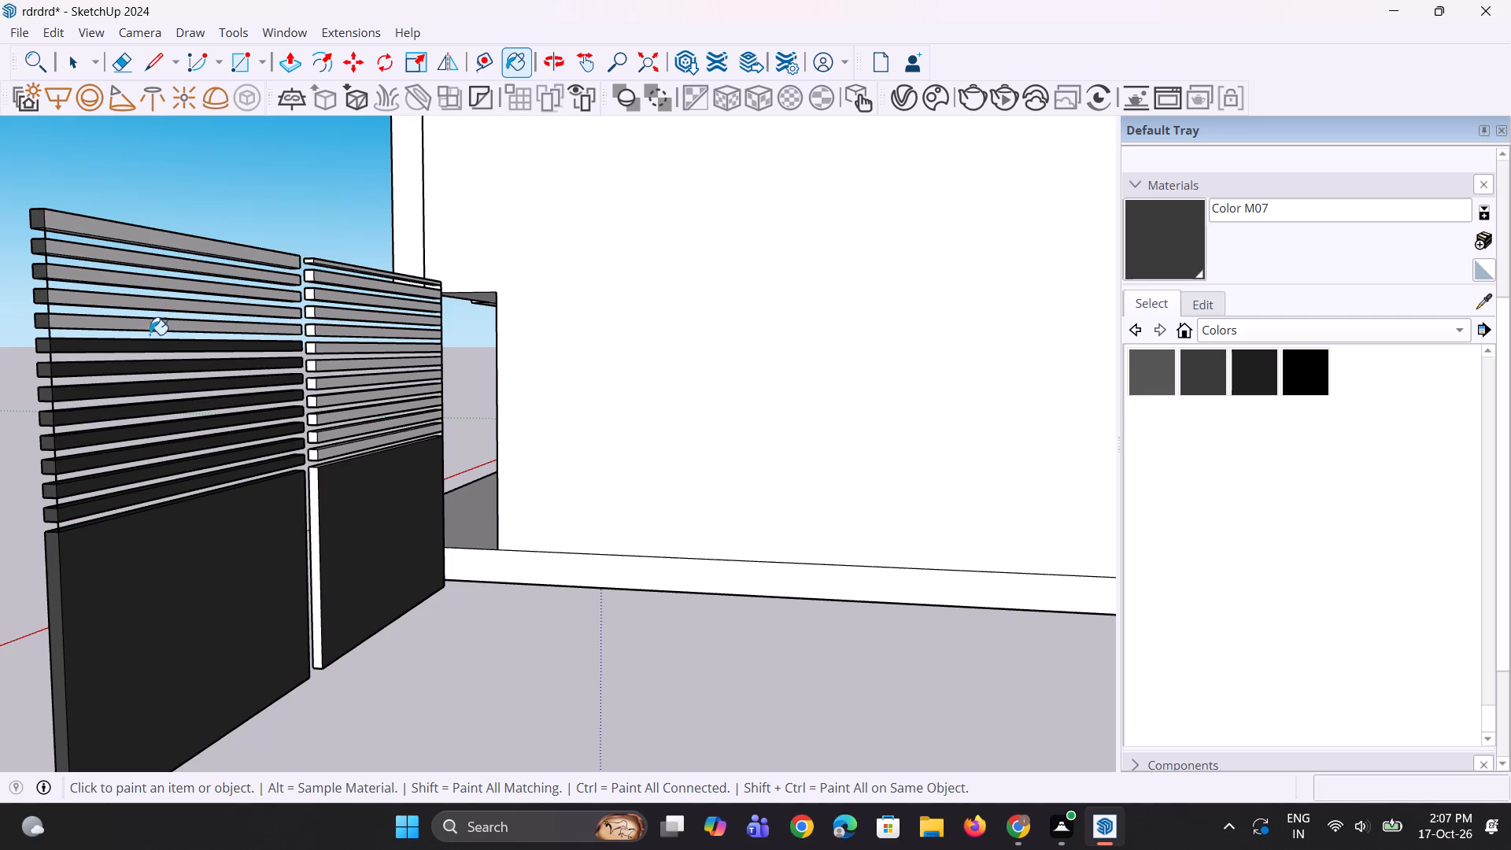
Paint the back faces of the farther panel's five remaining slats, up to the top one, with Color M07.
click(153, 327)
click(166, 305)
click(177, 289)
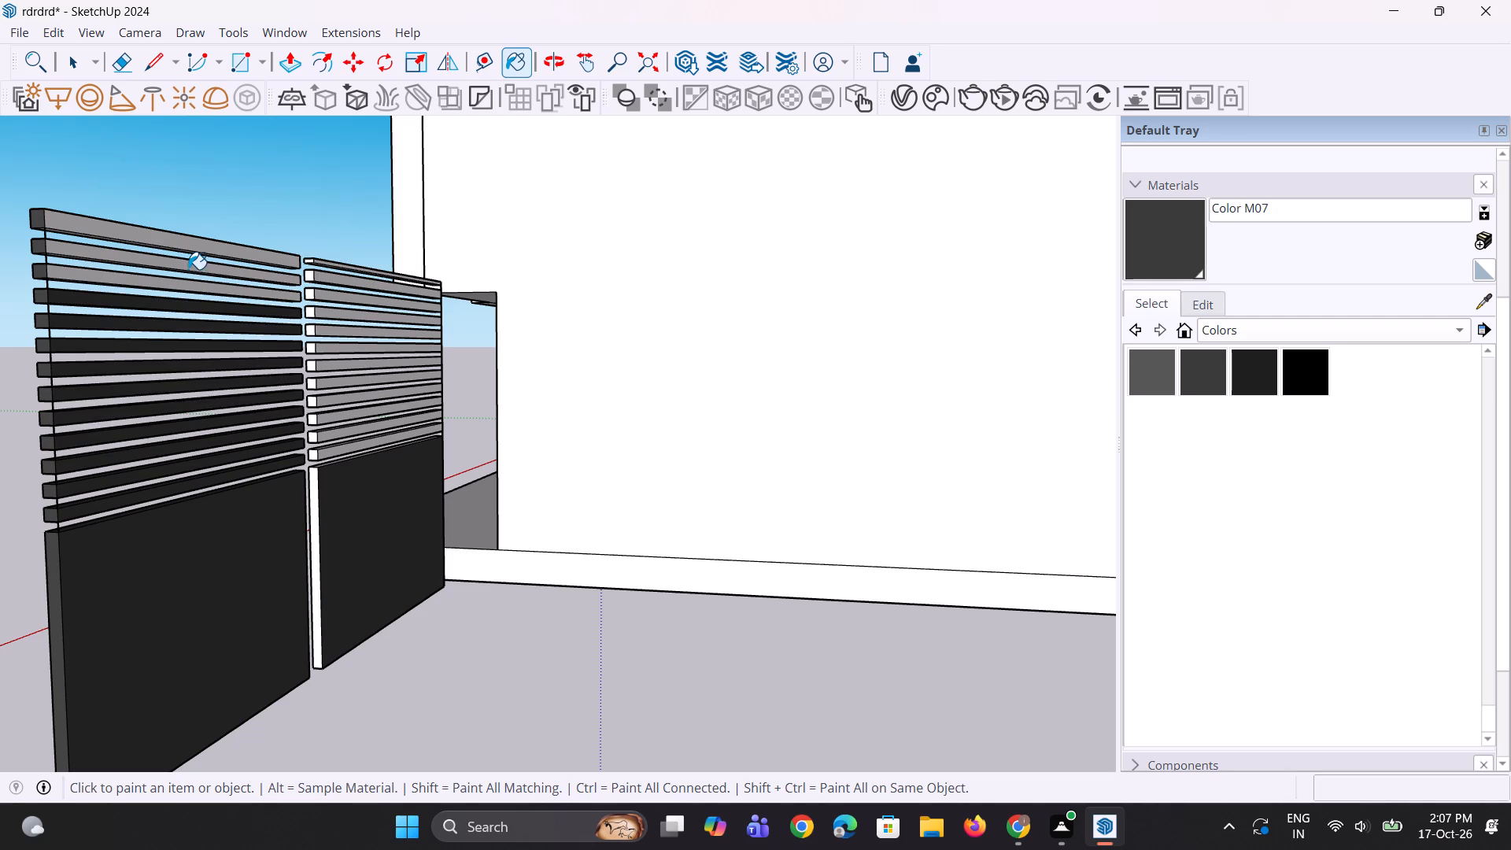
click(188, 269)
scroll(188, 282, up, 2)
click(190, 286)
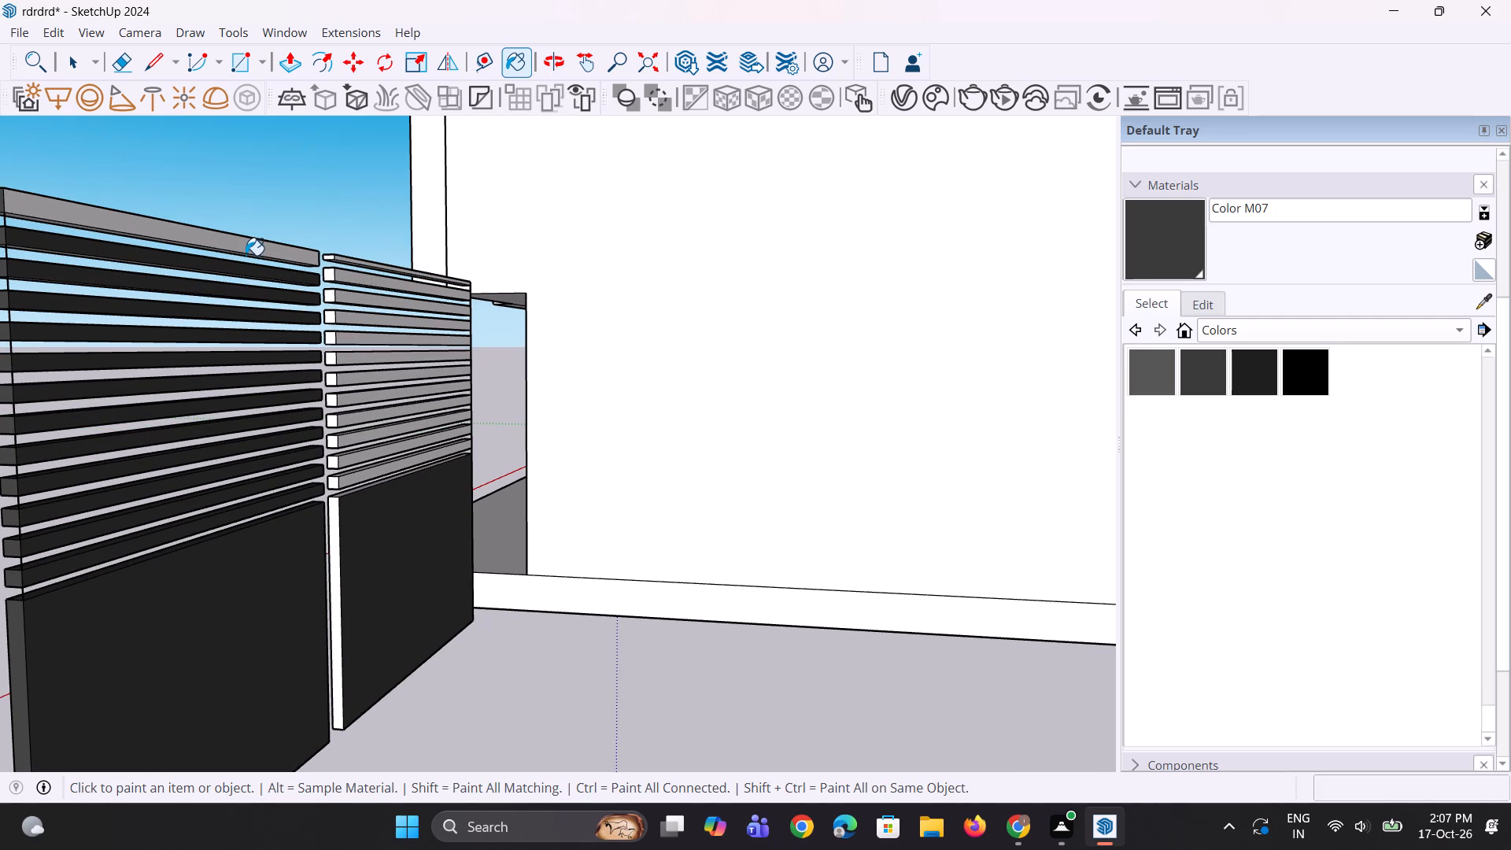
click(249, 253)
scroll(323, 269, up, 2)
click(302, 253)
Paint the underside of the farther panel's top slat with Color M07.
scroll(316, 267, up, 4)
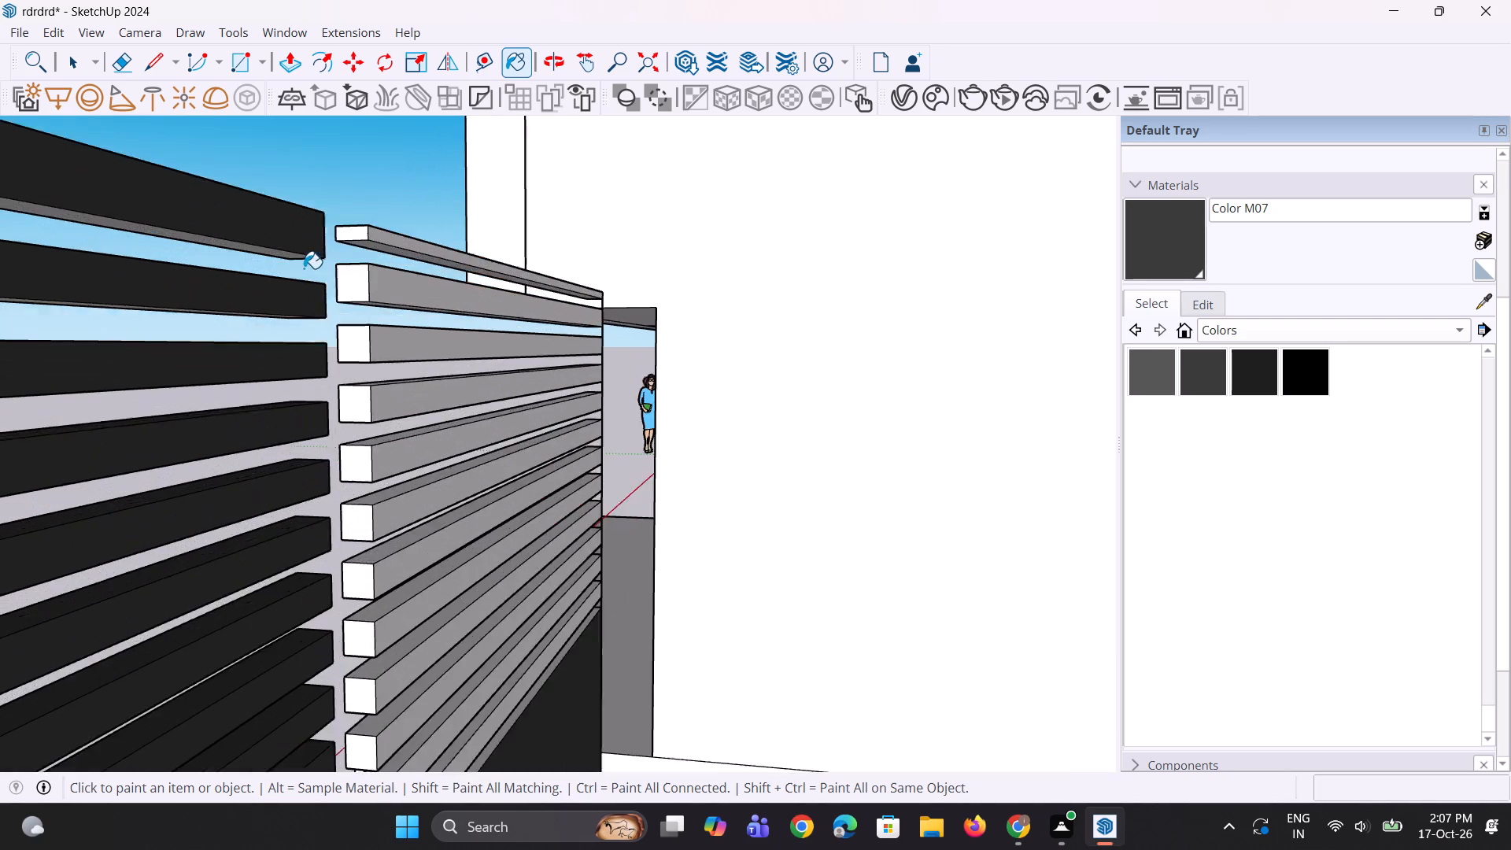
middle_drag(304, 266, 307, 248)
click(320, 227)
click(314, 242)
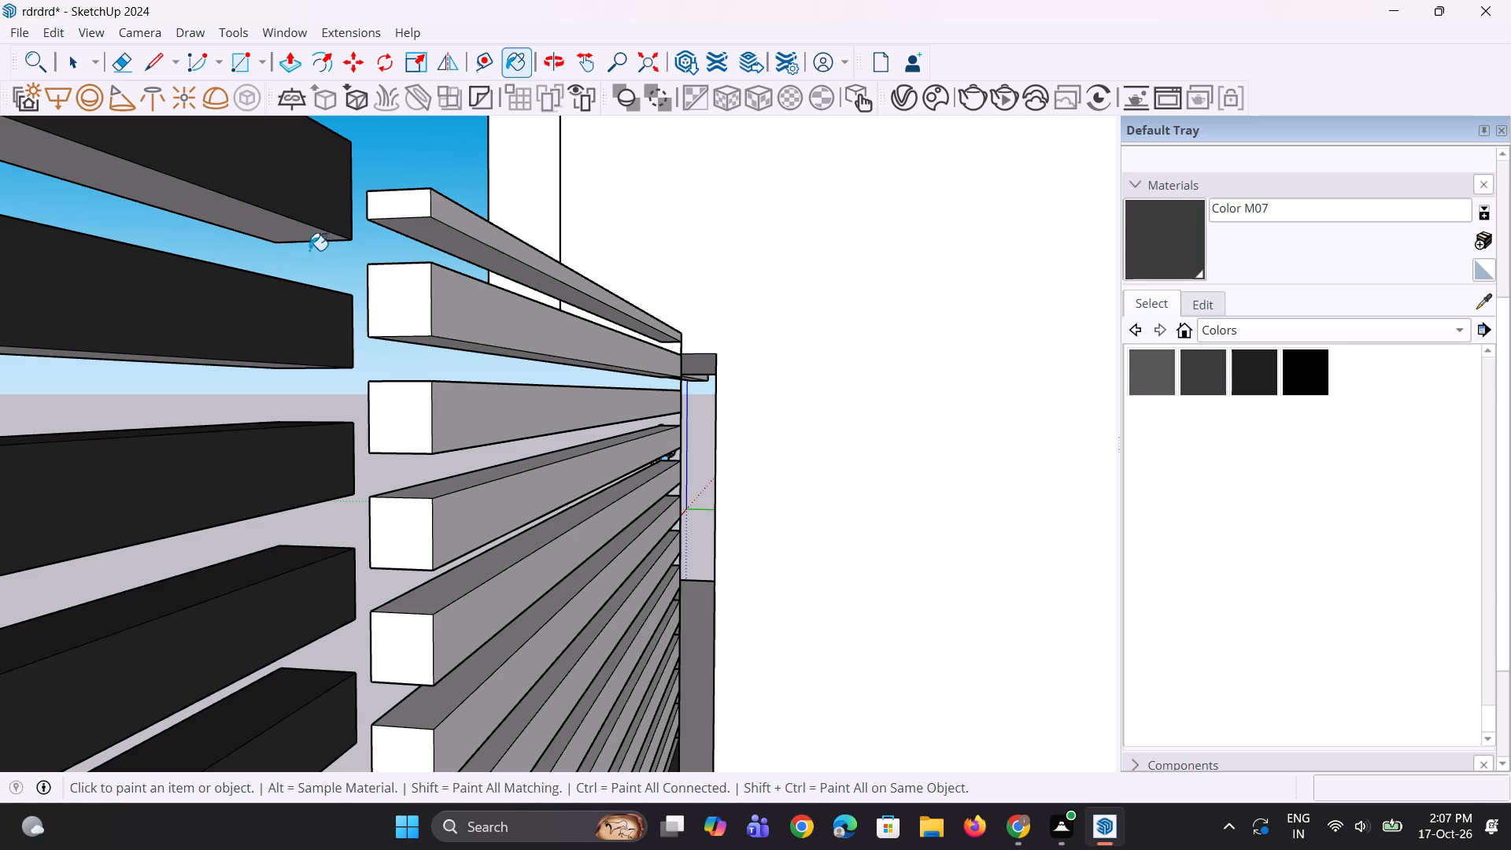
double_click(286, 231)
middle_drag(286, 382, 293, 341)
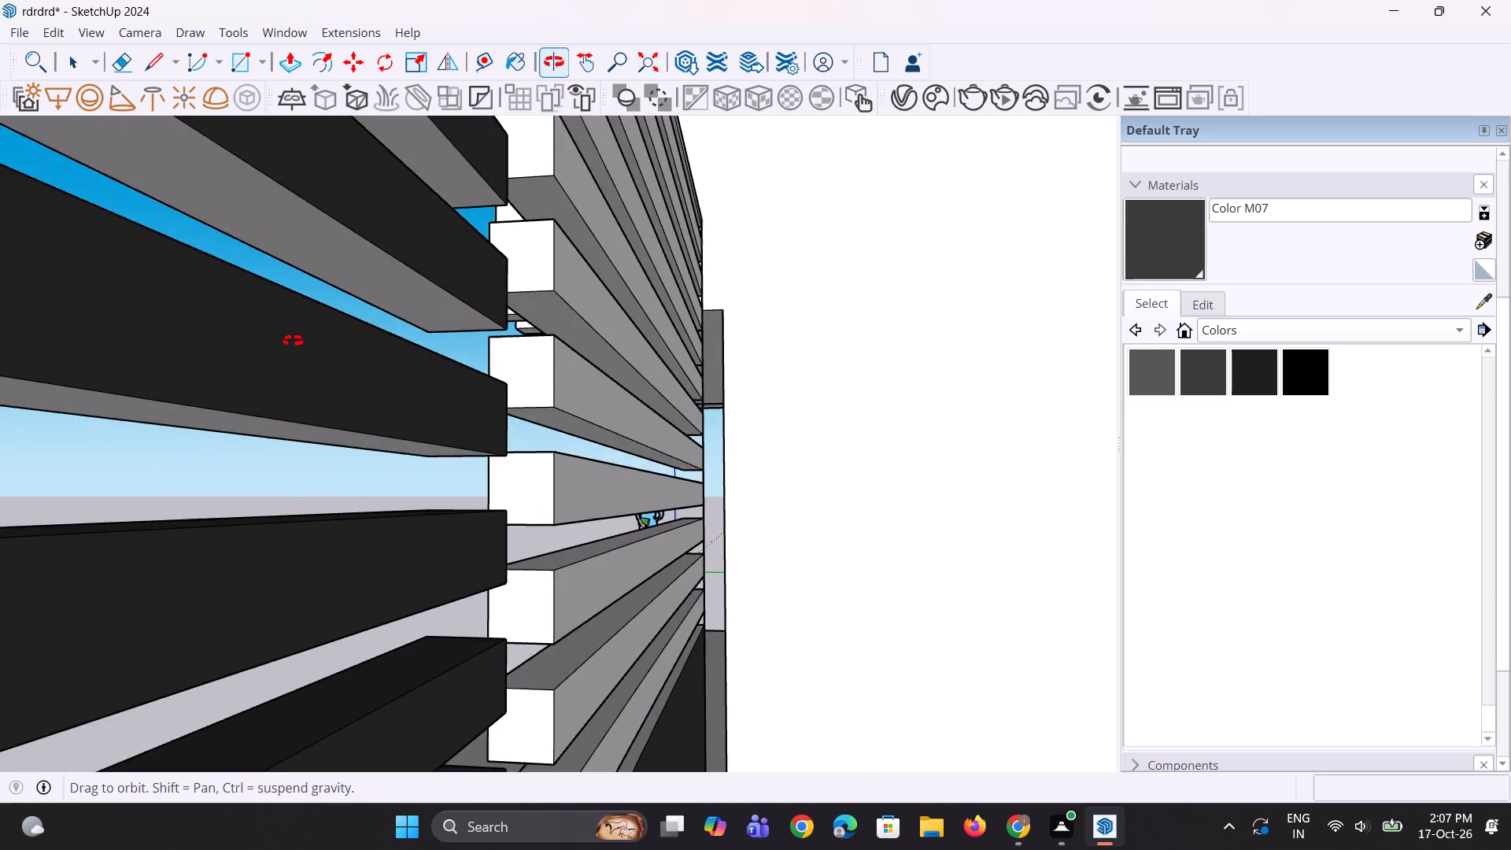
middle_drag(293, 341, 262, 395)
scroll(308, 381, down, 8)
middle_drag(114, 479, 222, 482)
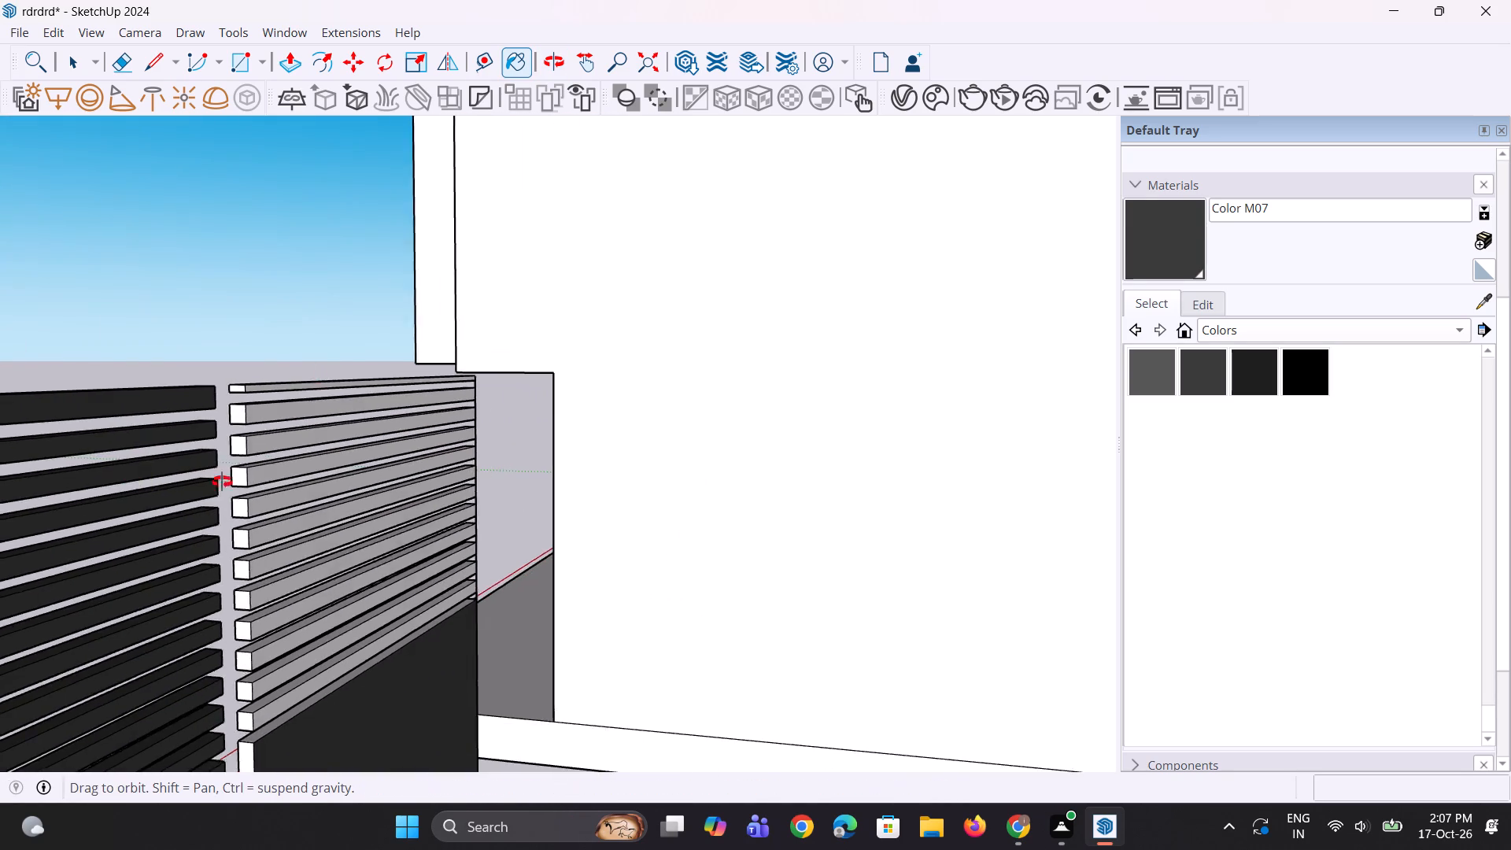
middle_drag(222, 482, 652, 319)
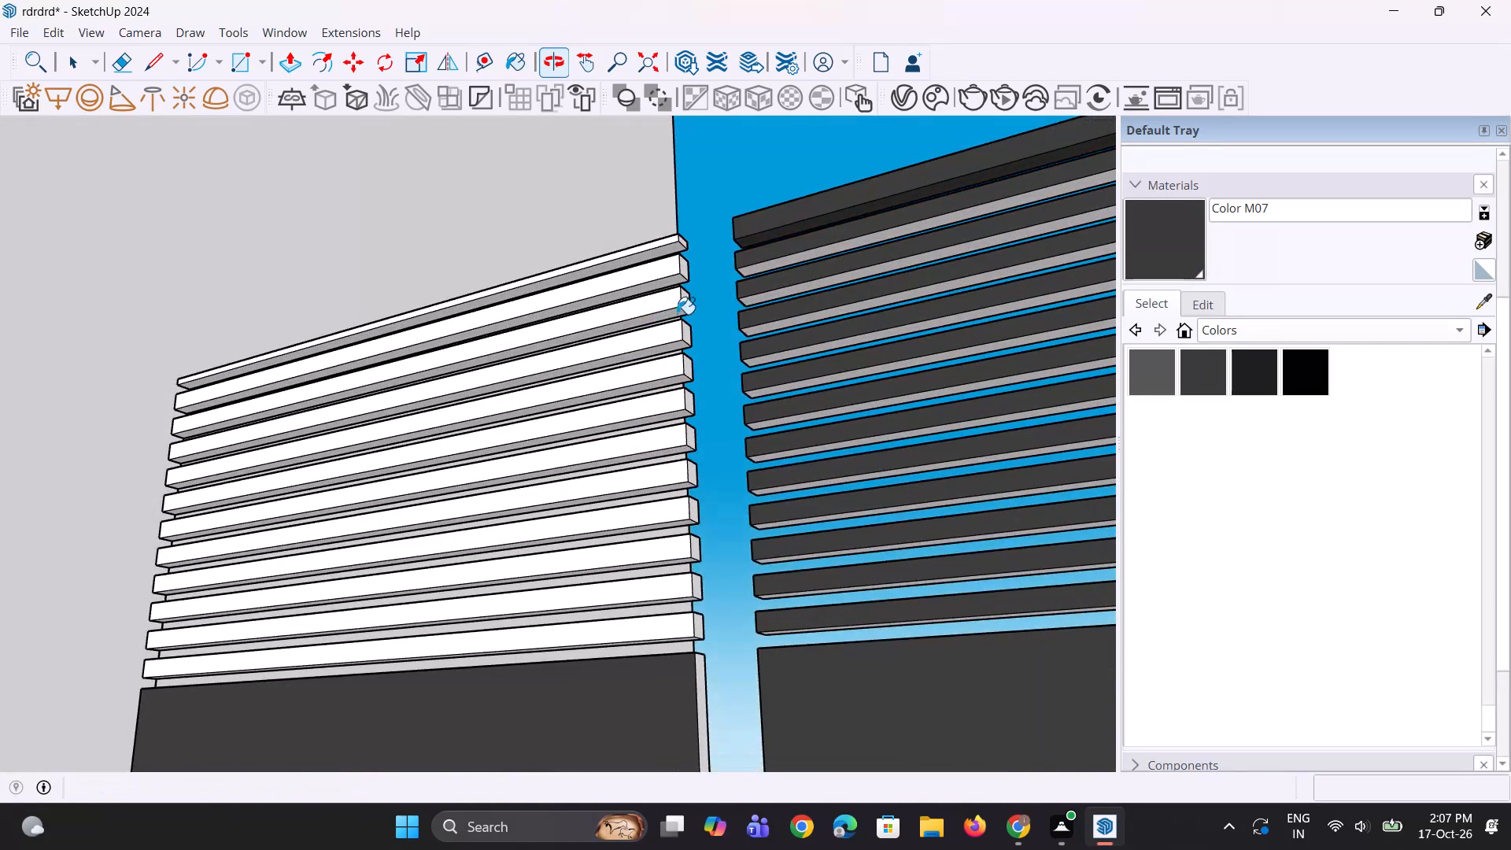
Paint the undersides of the farther panel's second to seventh slats from the top with Color M07.
scroll(800, 257, up, 1)
click(810, 254)
click(816, 289)
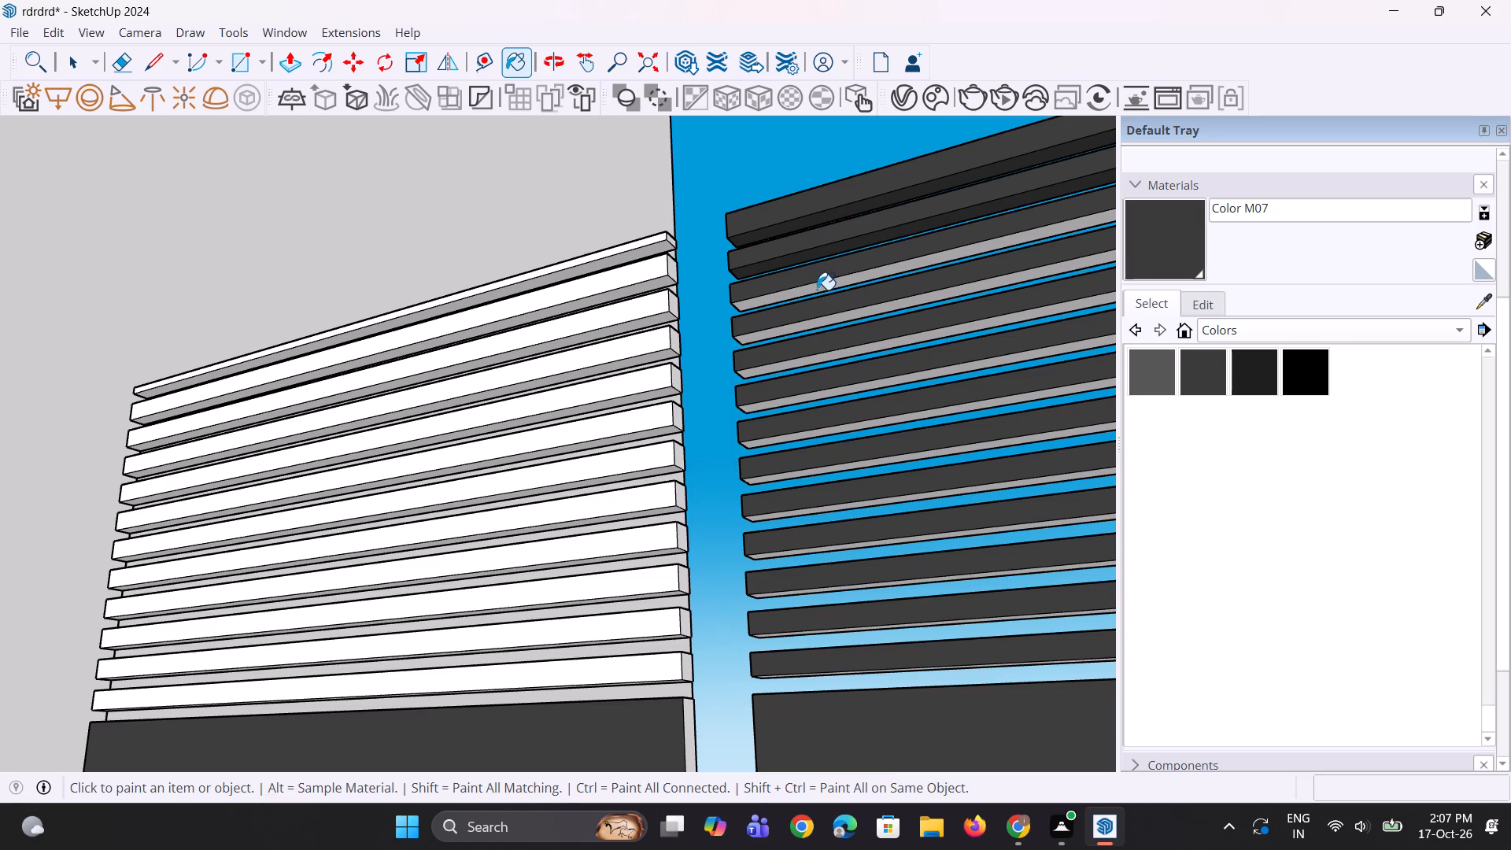
click(826, 325)
click(848, 320)
scroll(853, 347, up, 2)
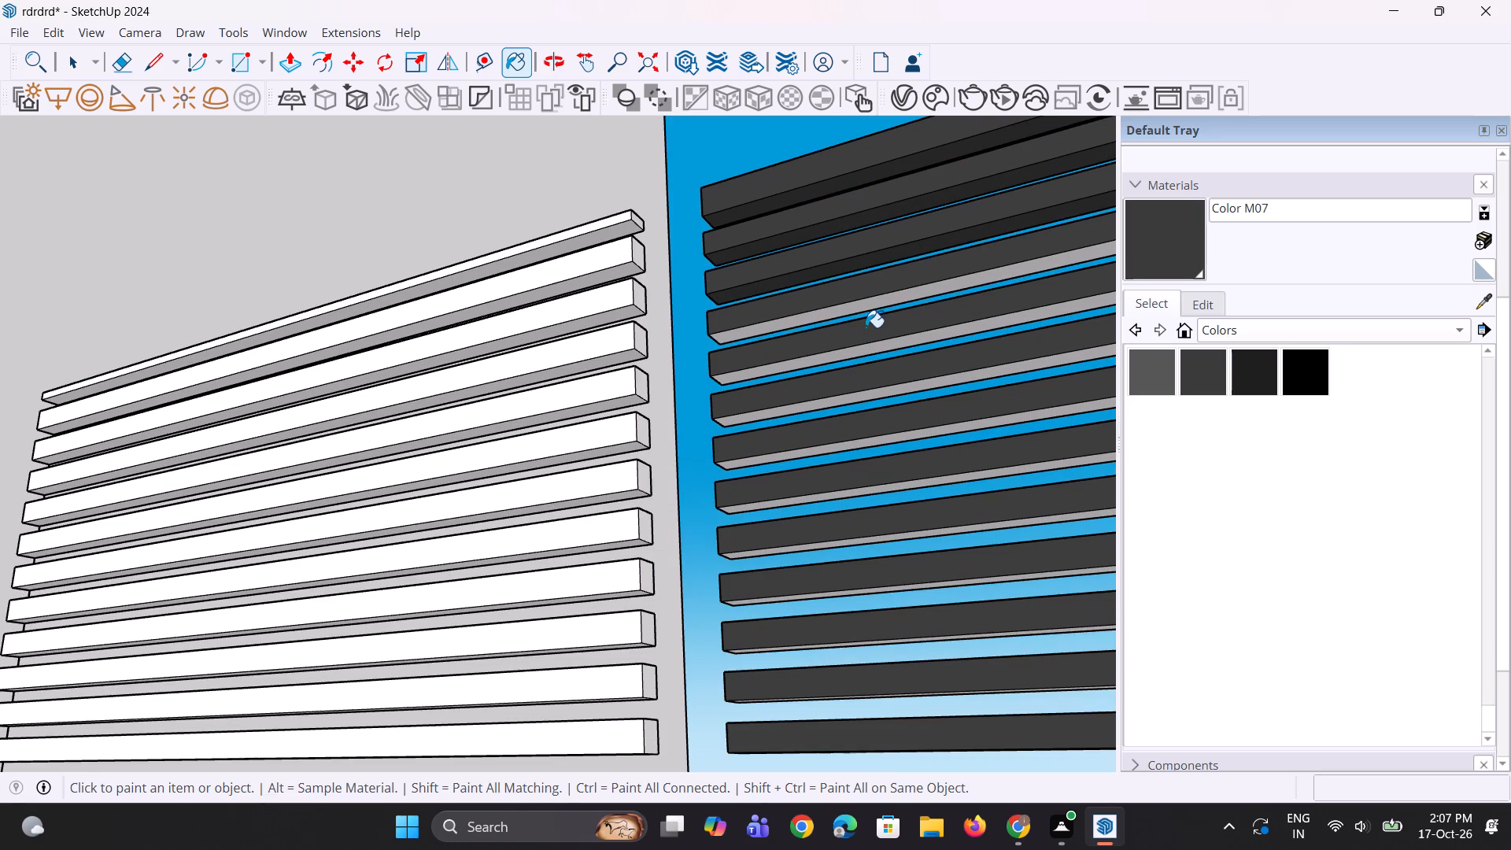
click(874, 305)
click(872, 348)
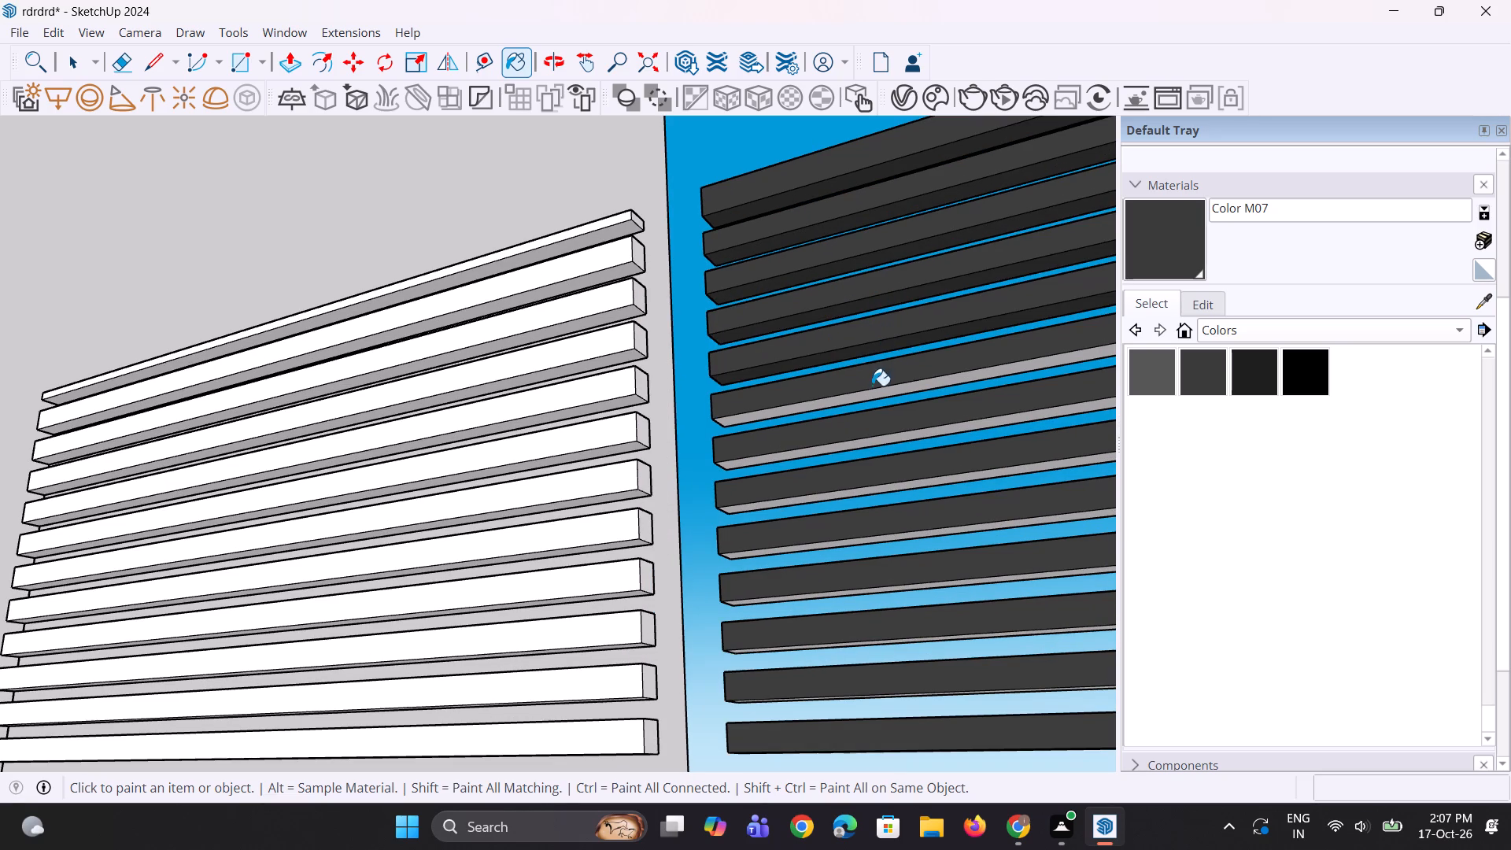
click(872, 395)
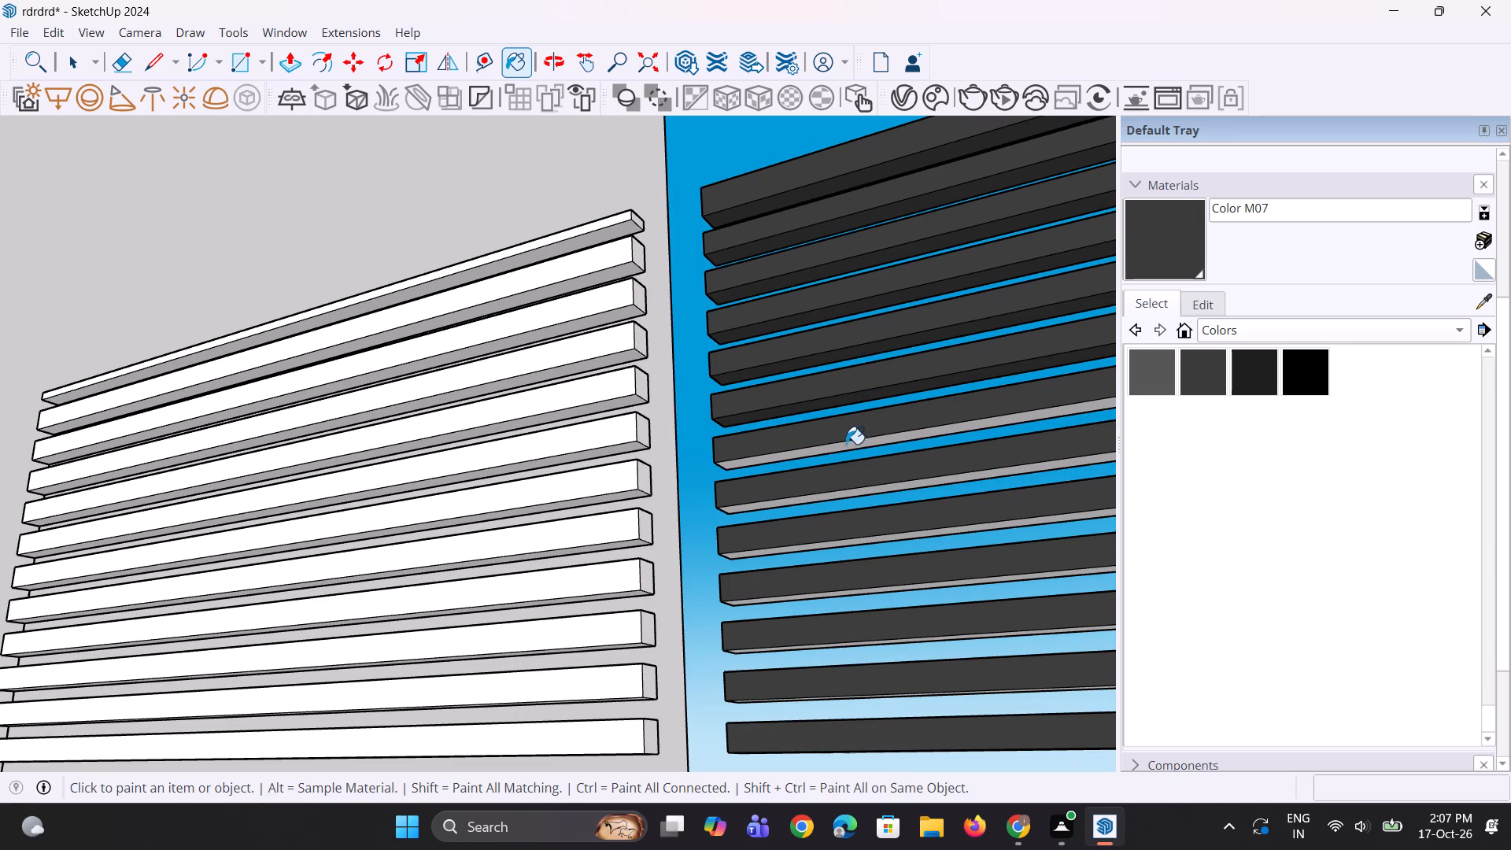
click(846, 446)
Paint the undersides of the farther panel's six remaining slats, down to the lowest one, with Color M07.
middle_drag(863, 499, 874, 434)
scroll(867, 434, up, 2)
click(866, 439)
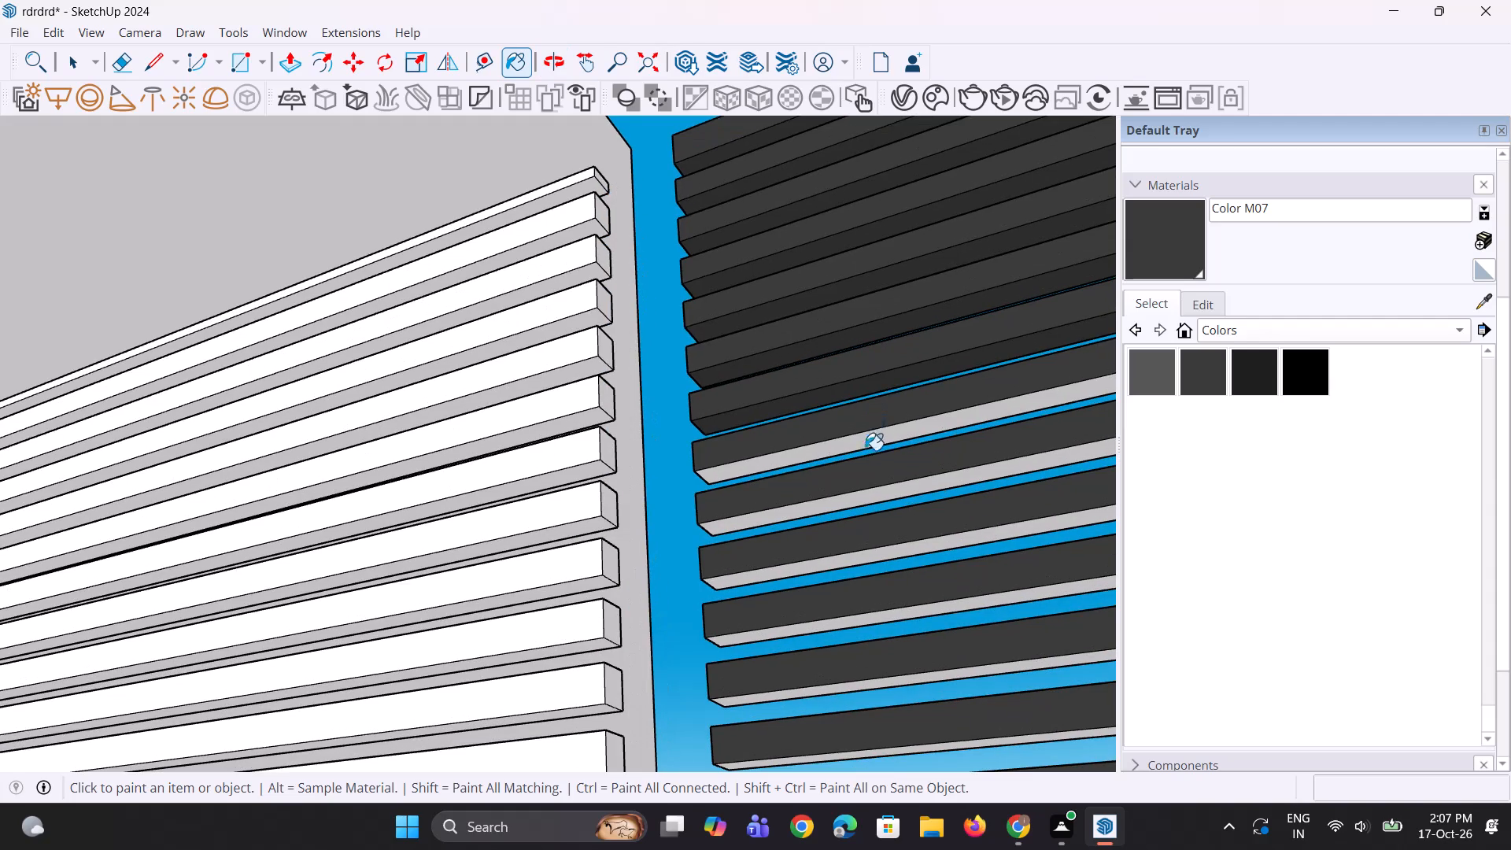
click(858, 497)
click(864, 553)
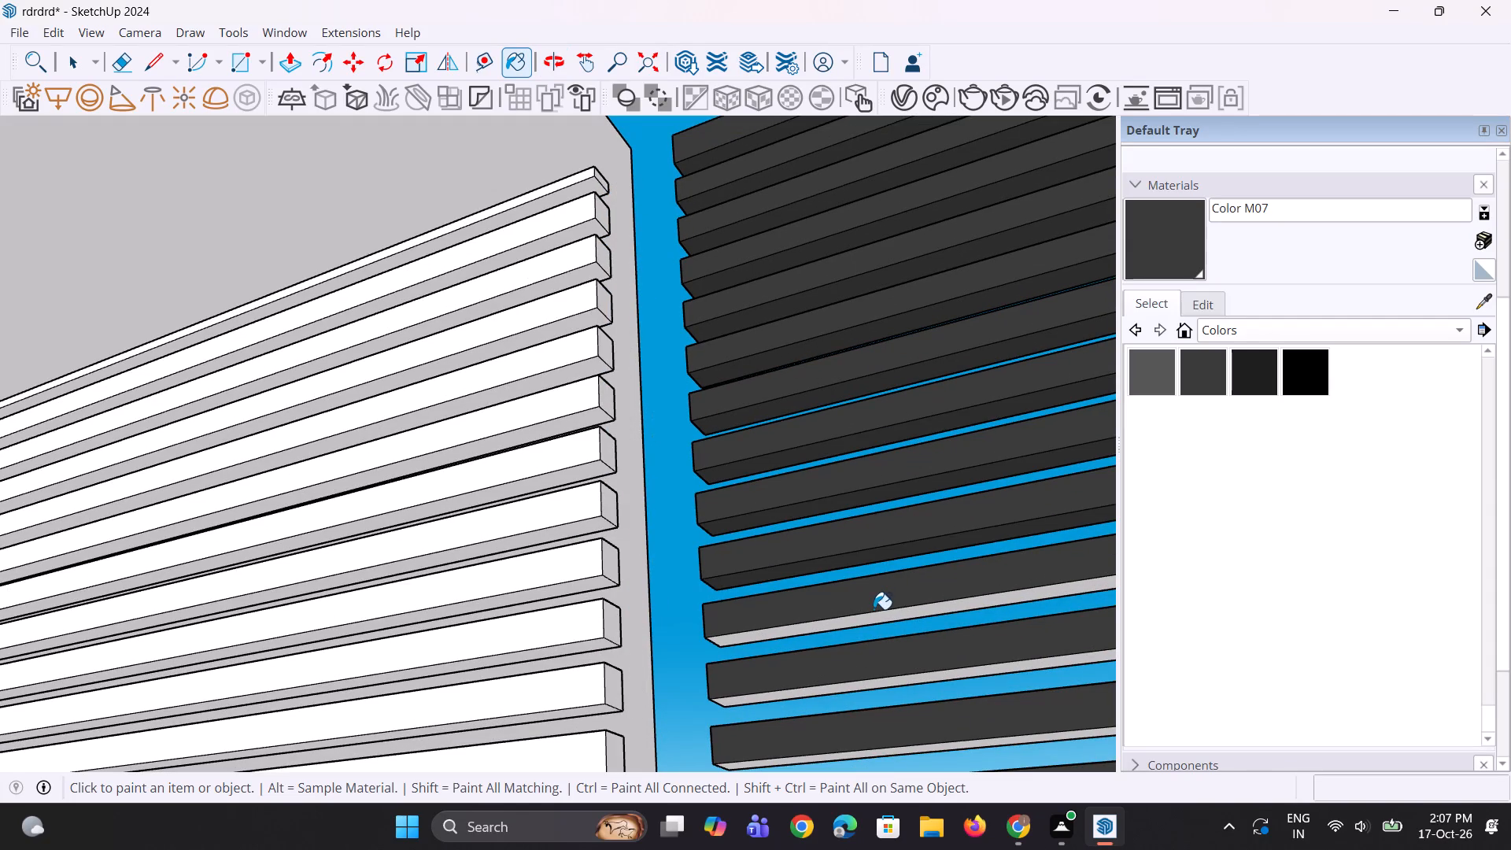
click(876, 615)
scroll(831, 525, down, 7)
scroll(857, 615, up, 4)
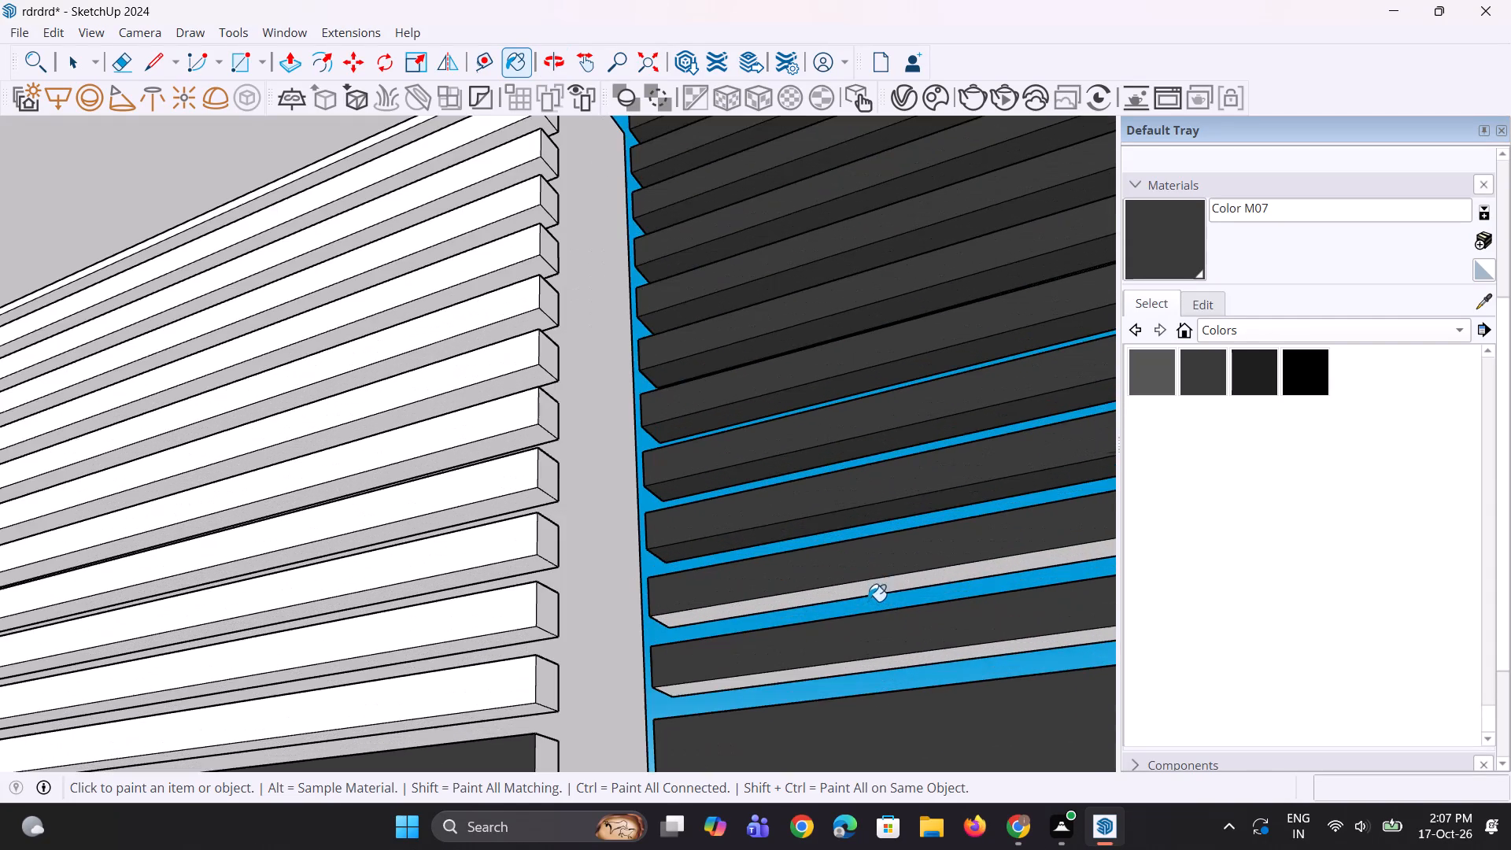
click(900, 583)
click(902, 663)
scroll(770, 581, down, 5)
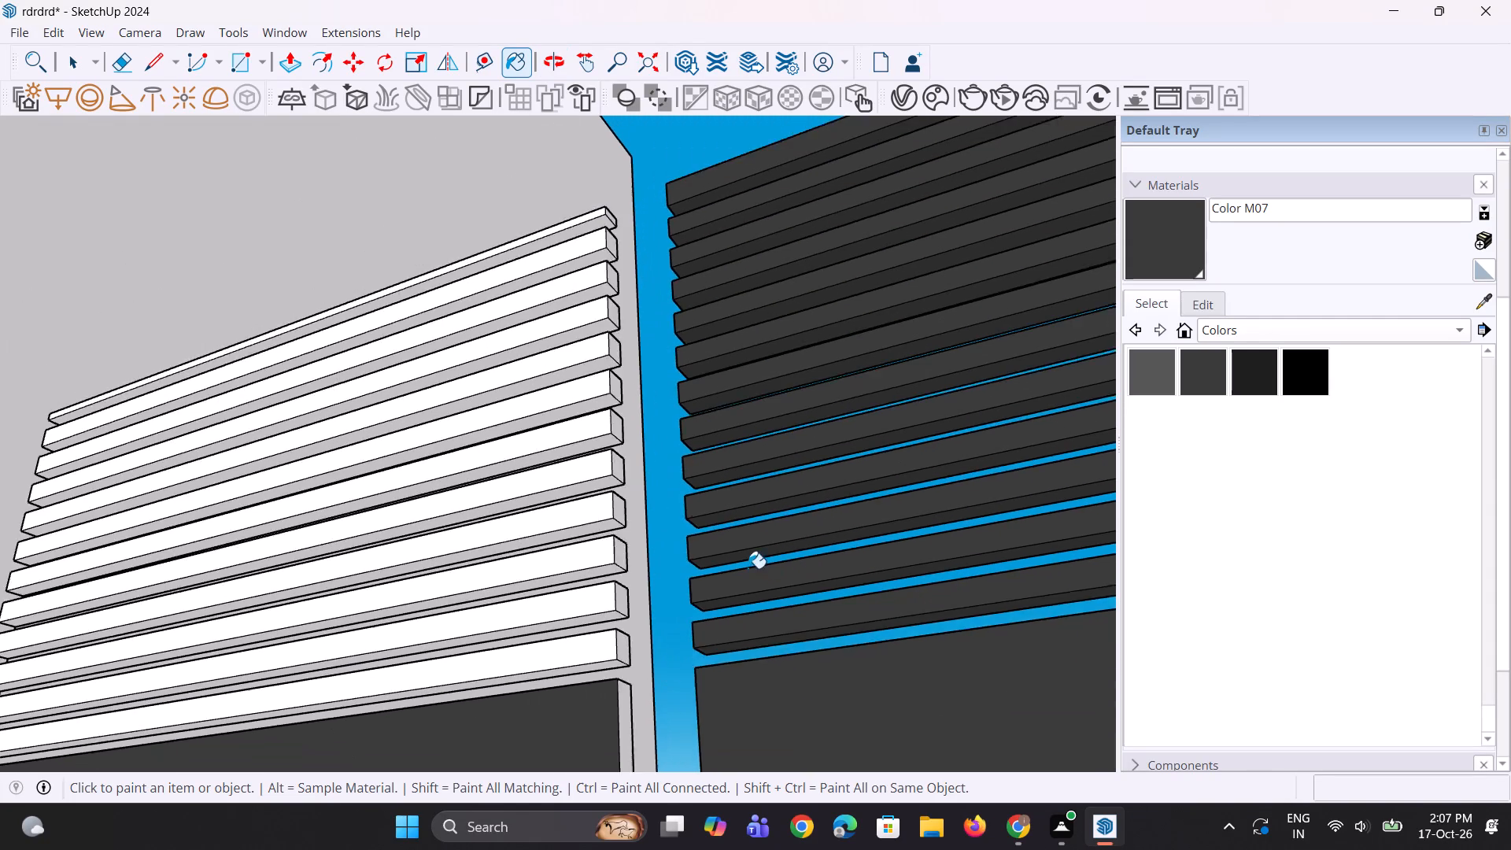
Paint the bottom edge faces of both panels' solid lower parts with Color M07.
scroll(748, 568, down, 4)
middle_drag(775, 636, 813, 767)
scroll(655, 612, down, 9)
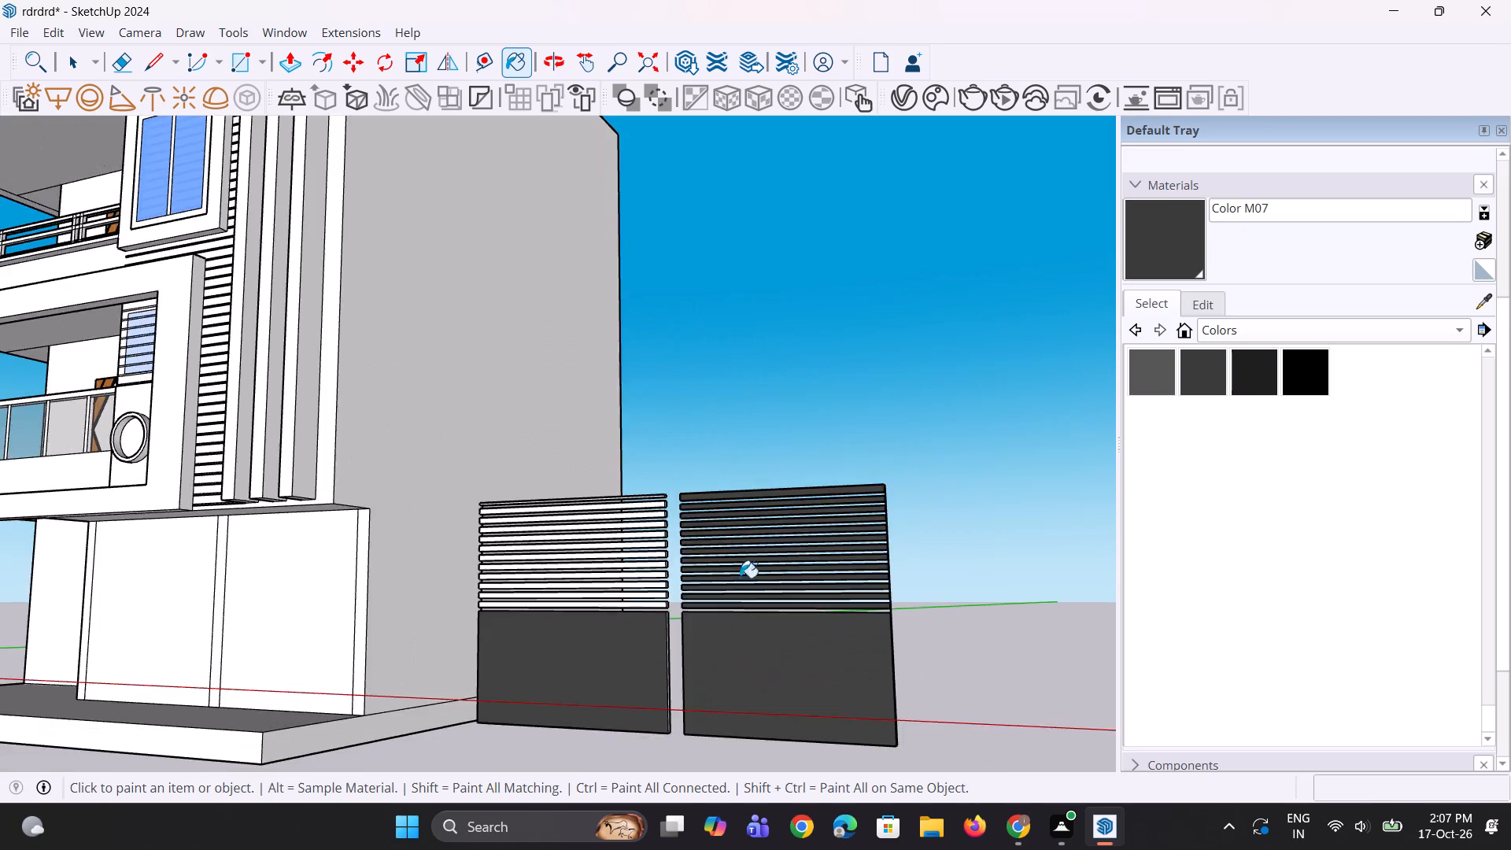
middle_drag(756, 682, 866, 389)
scroll(827, 500, up, 4)
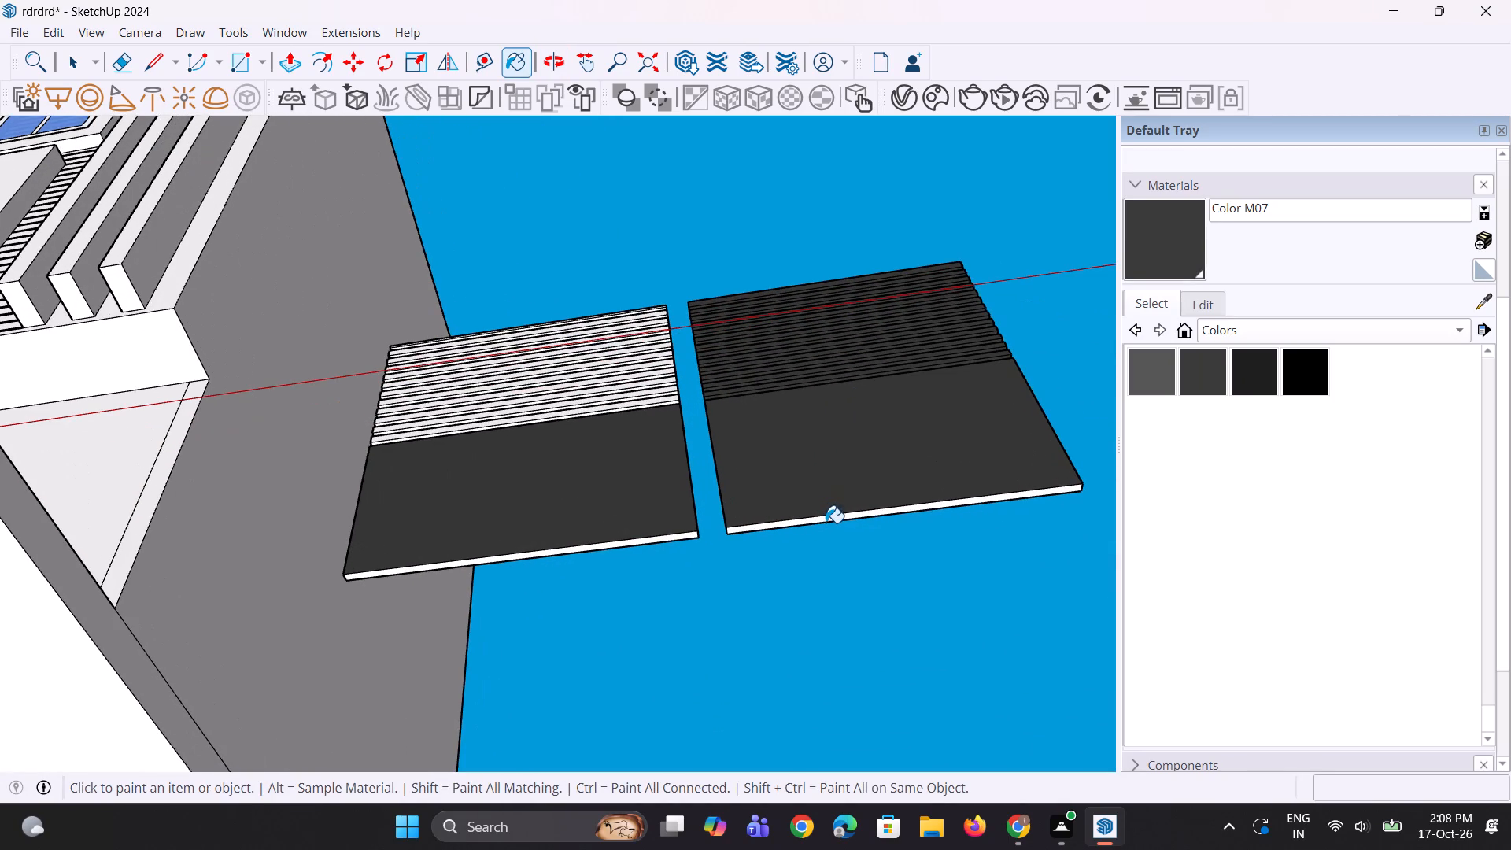
click(830, 520)
scroll(683, 523, up, 2)
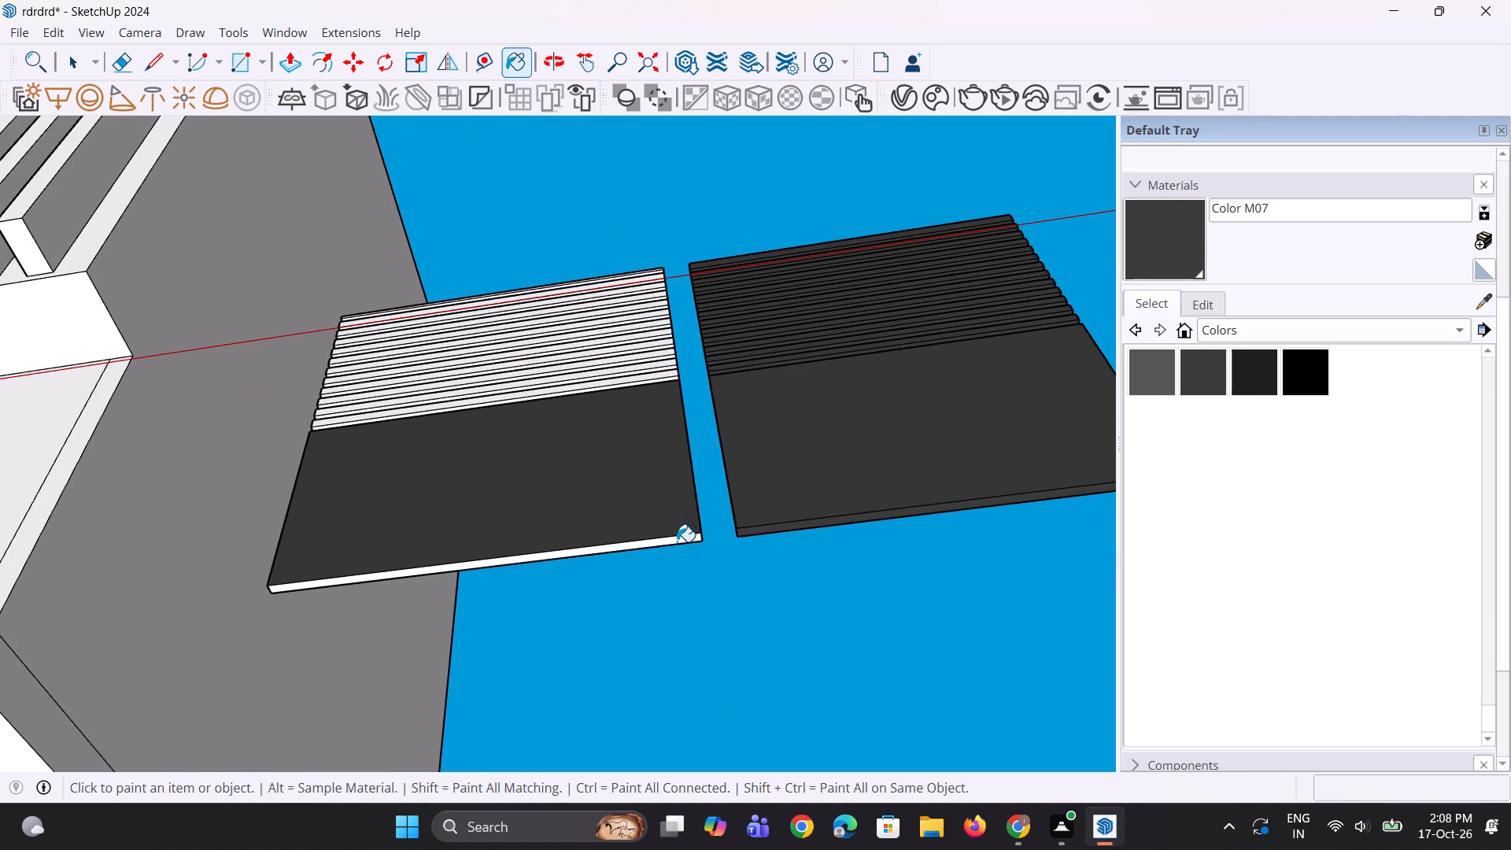
click(677, 541)
Paint the back faces of the eight lowest slats of the panel nearer the house with Color M07.
scroll(604, 466, down, 2)
middle_drag(591, 490, 610, 681)
scroll(658, 427, up, 8)
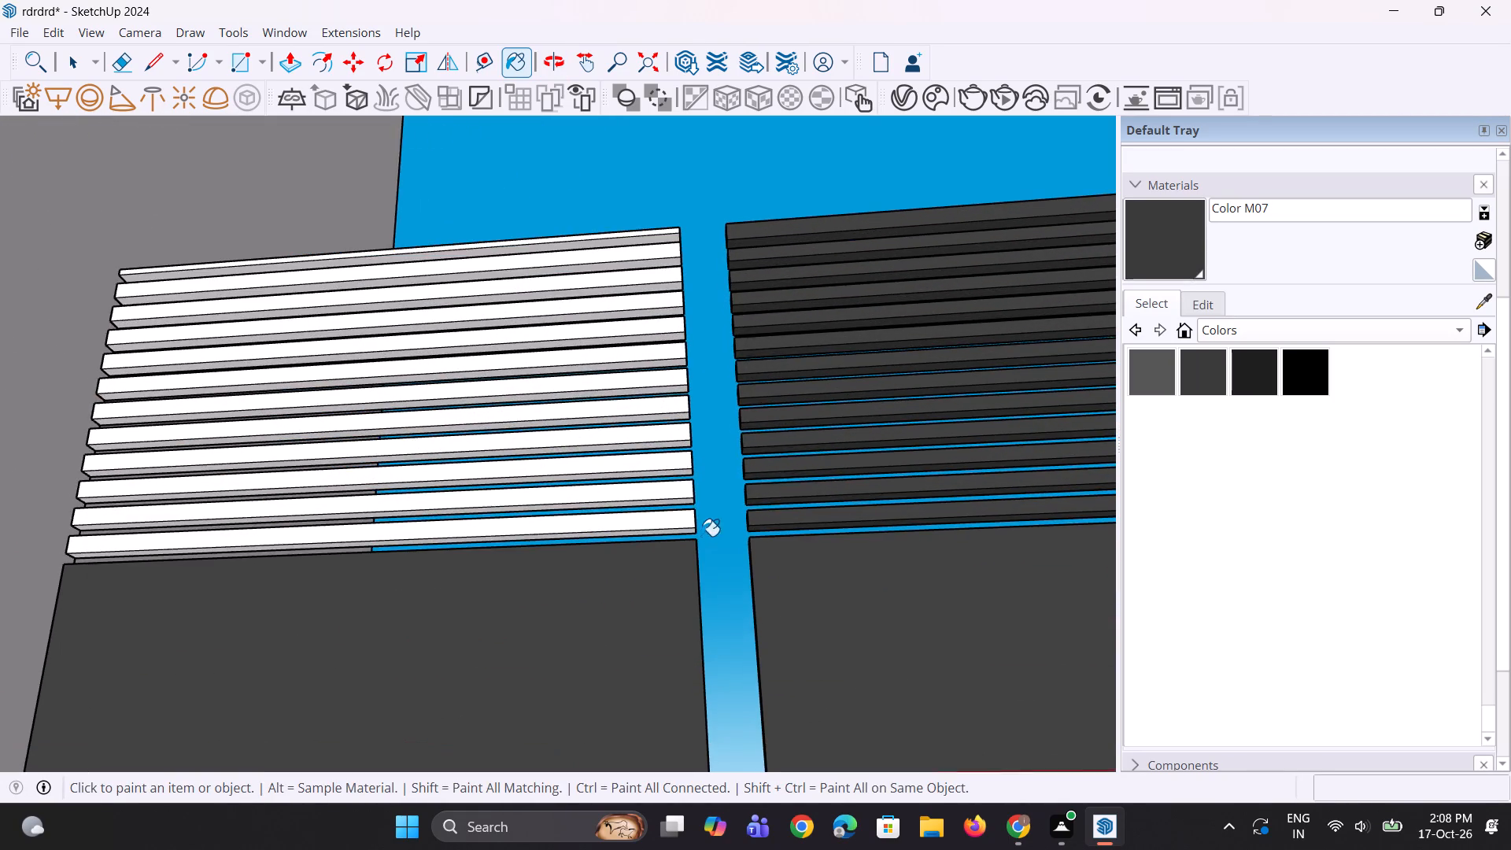
click(667, 515)
click(680, 486)
click(680, 448)
click(678, 458)
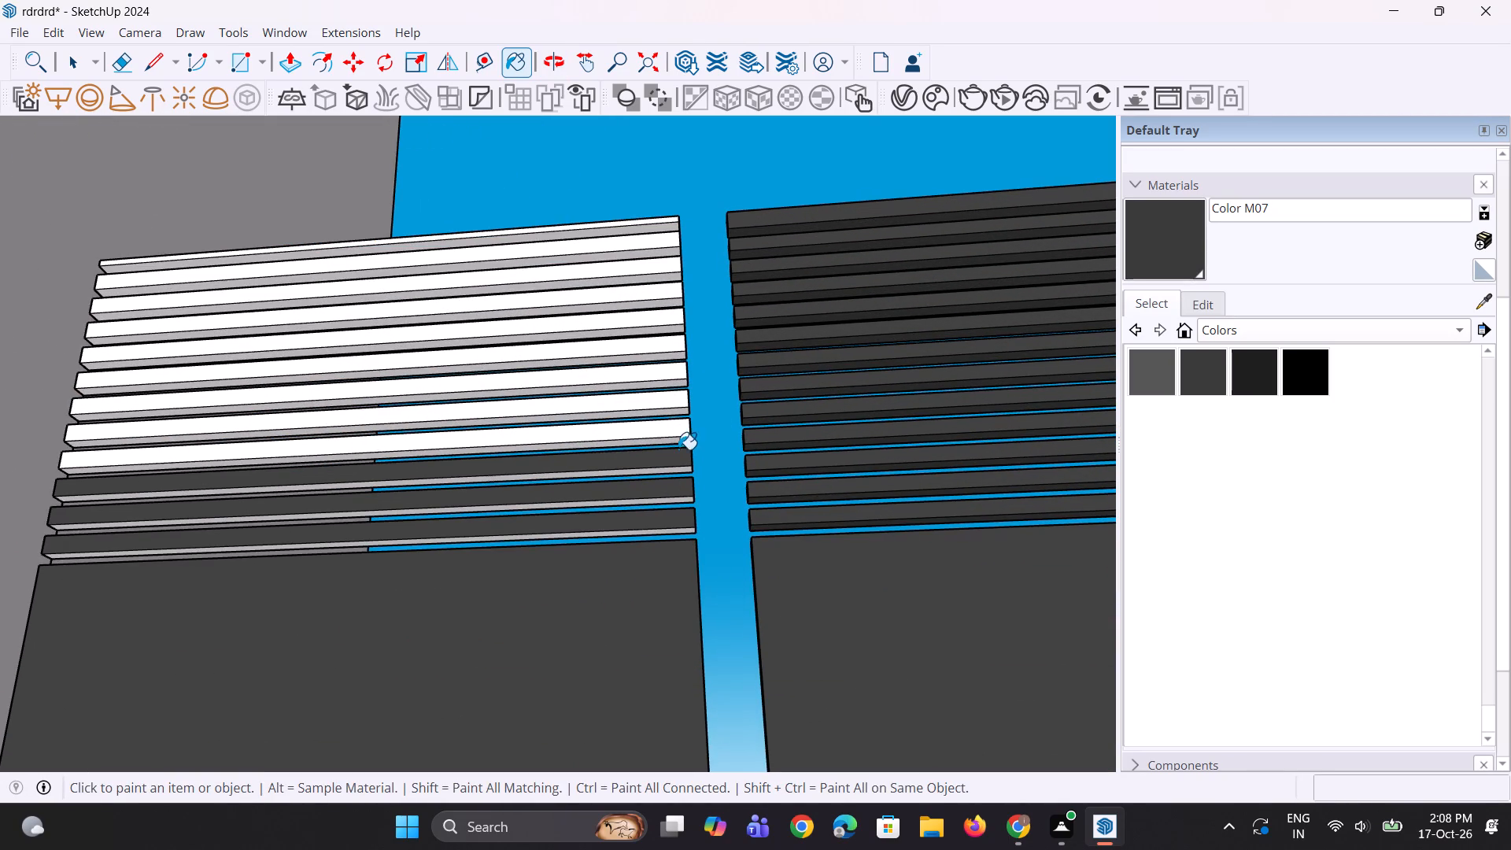
click(678, 435)
click(677, 408)
click(663, 384)
click(661, 401)
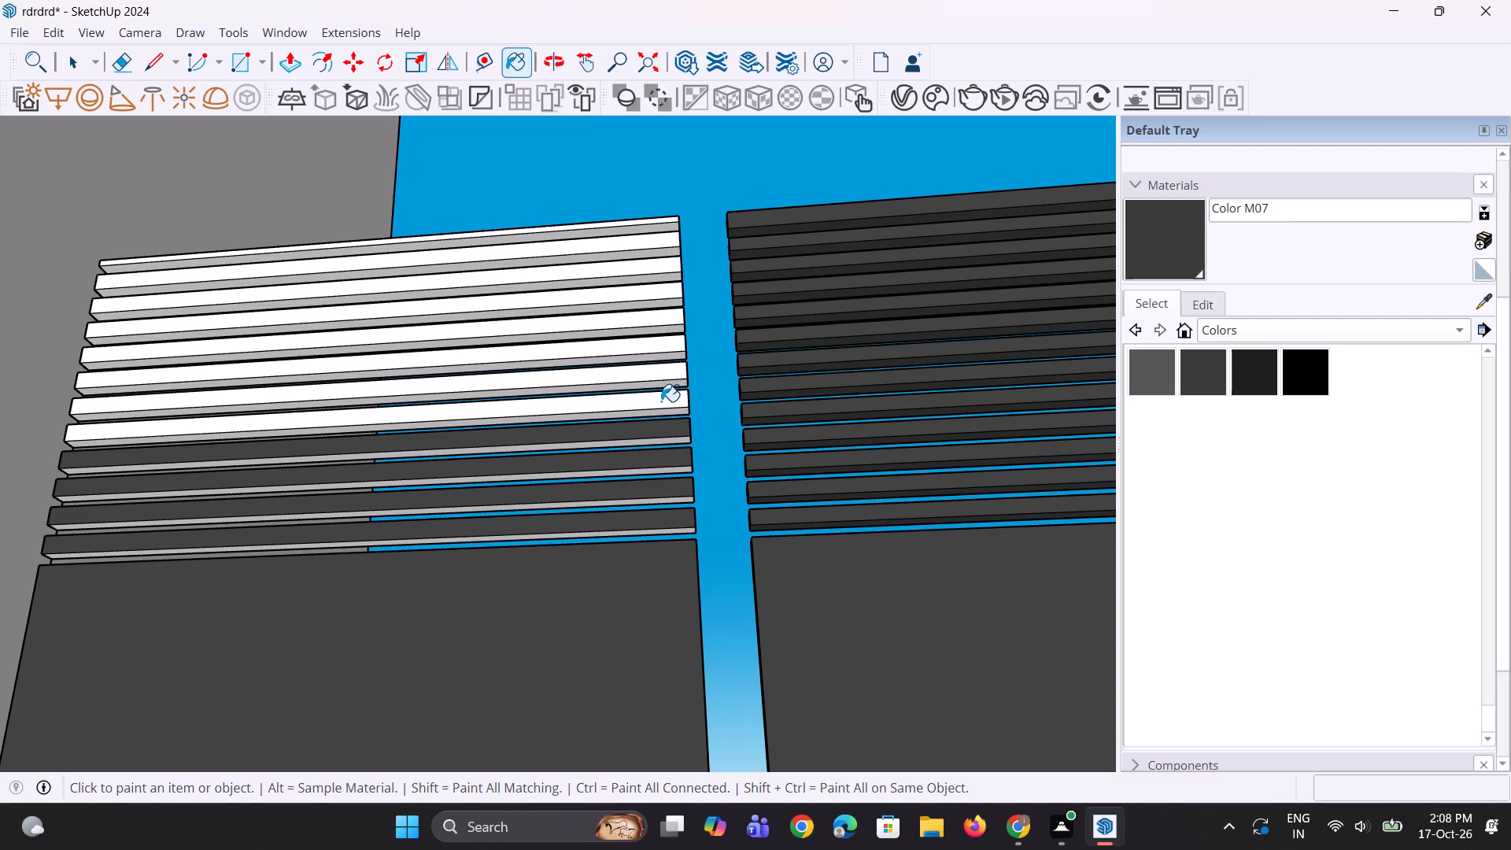
scroll(659, 382, up, 3)
click(667, 372)
click(671, 334)
click(675, 302)
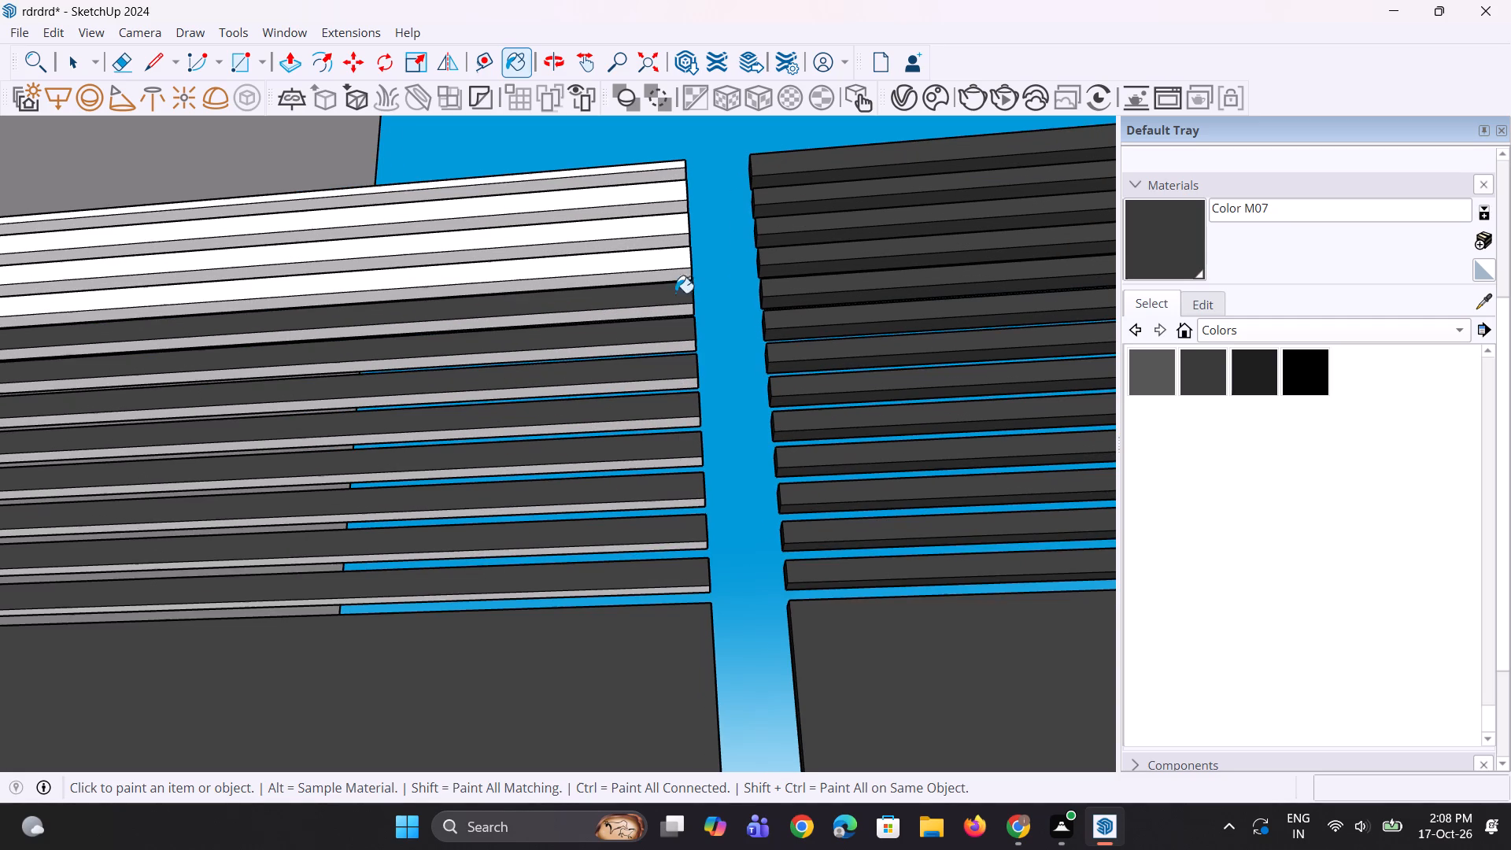
Paint the back faces of the nearer panel's four remaining slats, up to the top one, with Color M07.
click(665, 255)
click(658, 228)
click(648, 195)
middle_drag(630, 291, 665, 438)
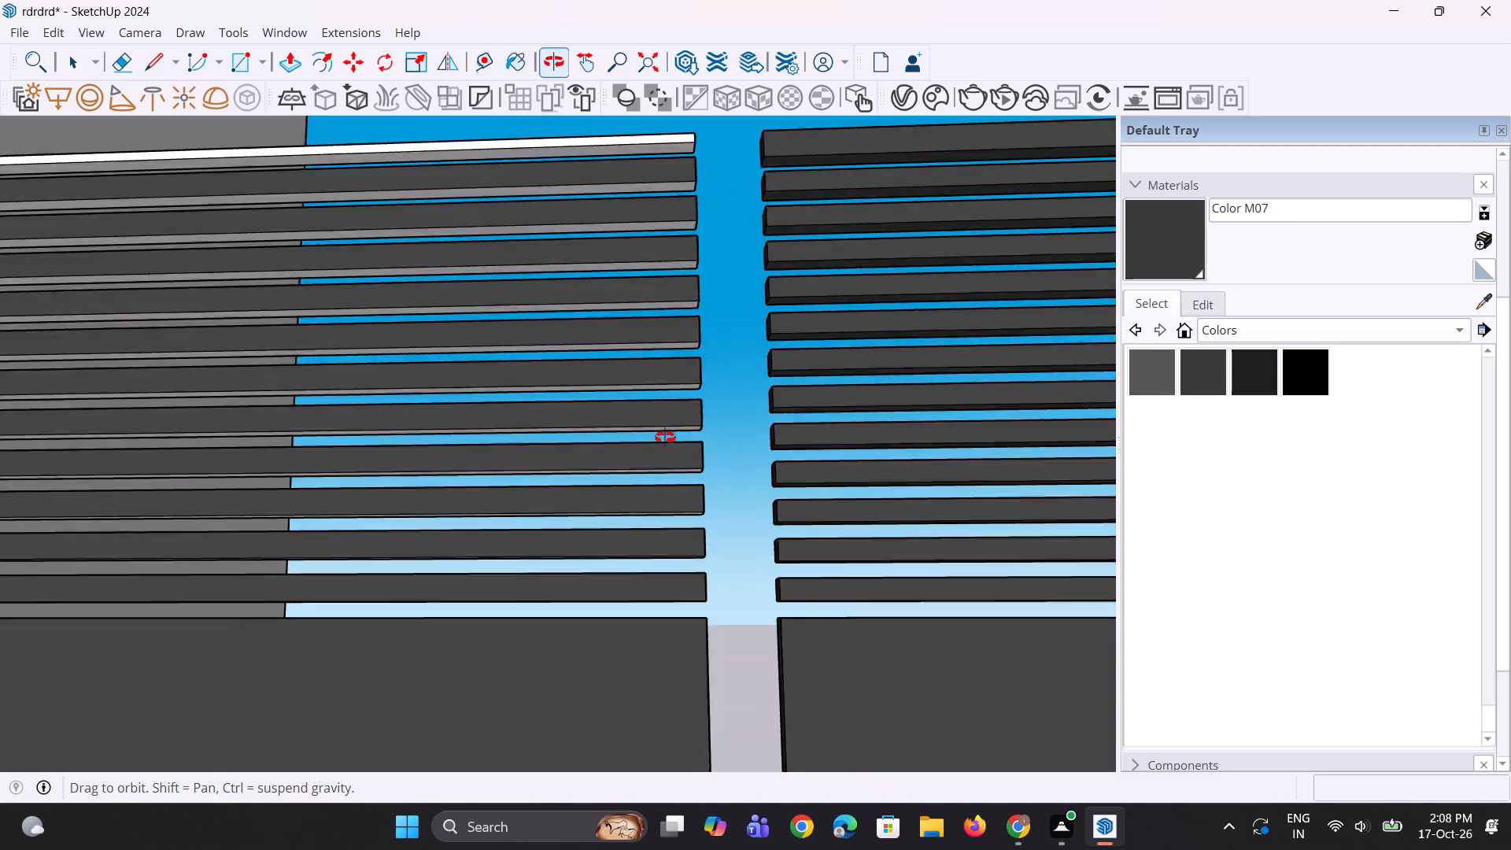
middle_drag(665, 438, 679, 492)
scroll(623, 427, down, 4)
scroll(659, 252, up, 2)
click(667, 216)
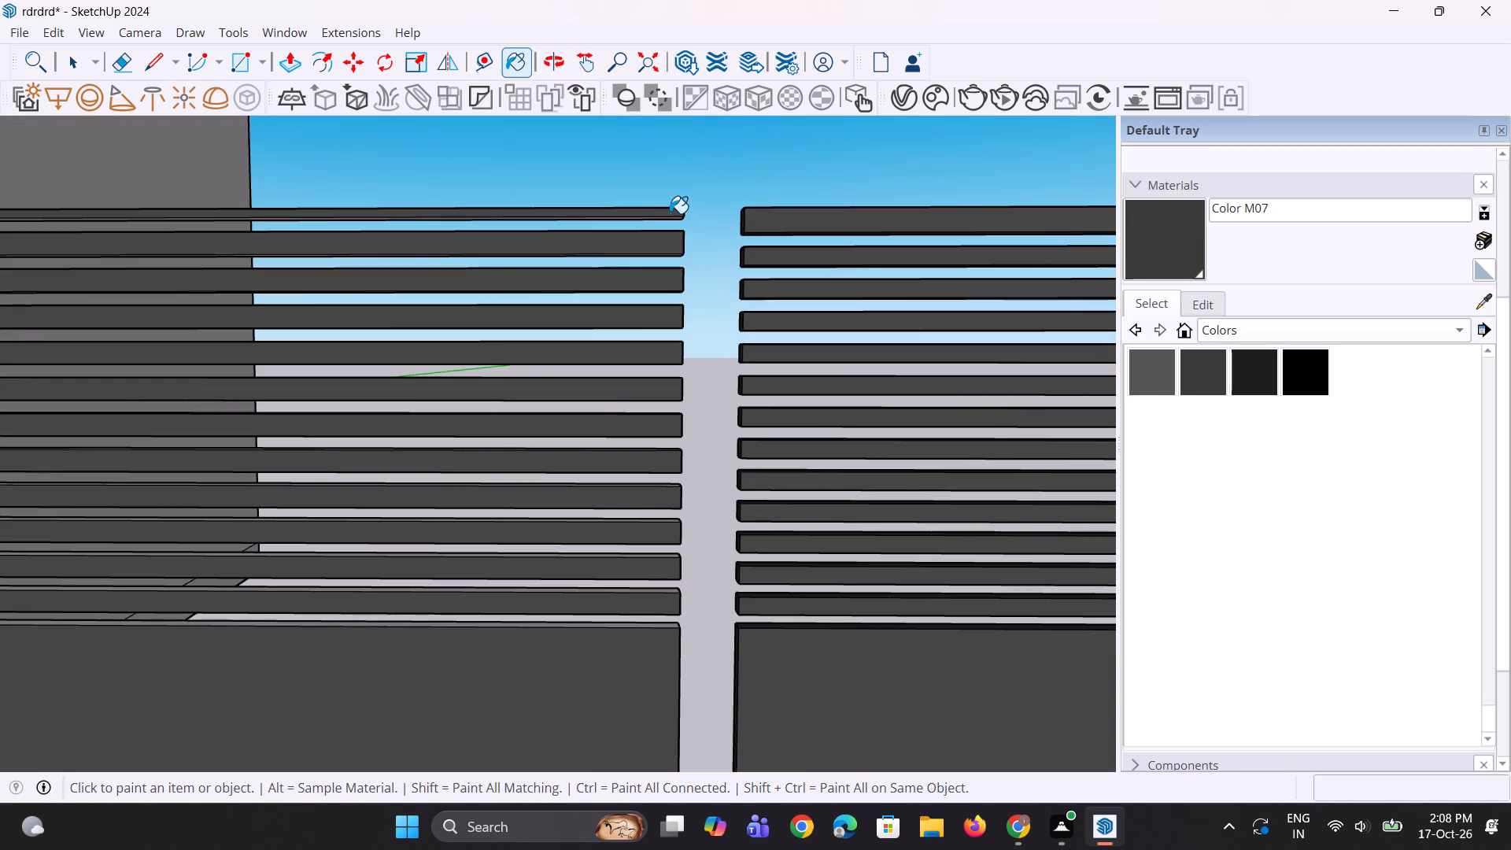
Paint the undersides of the nearer panel's six uppermost slats with Color M07.
middle_drag(655, 227, 661, 168)
scroll(652, 223, up, 5)
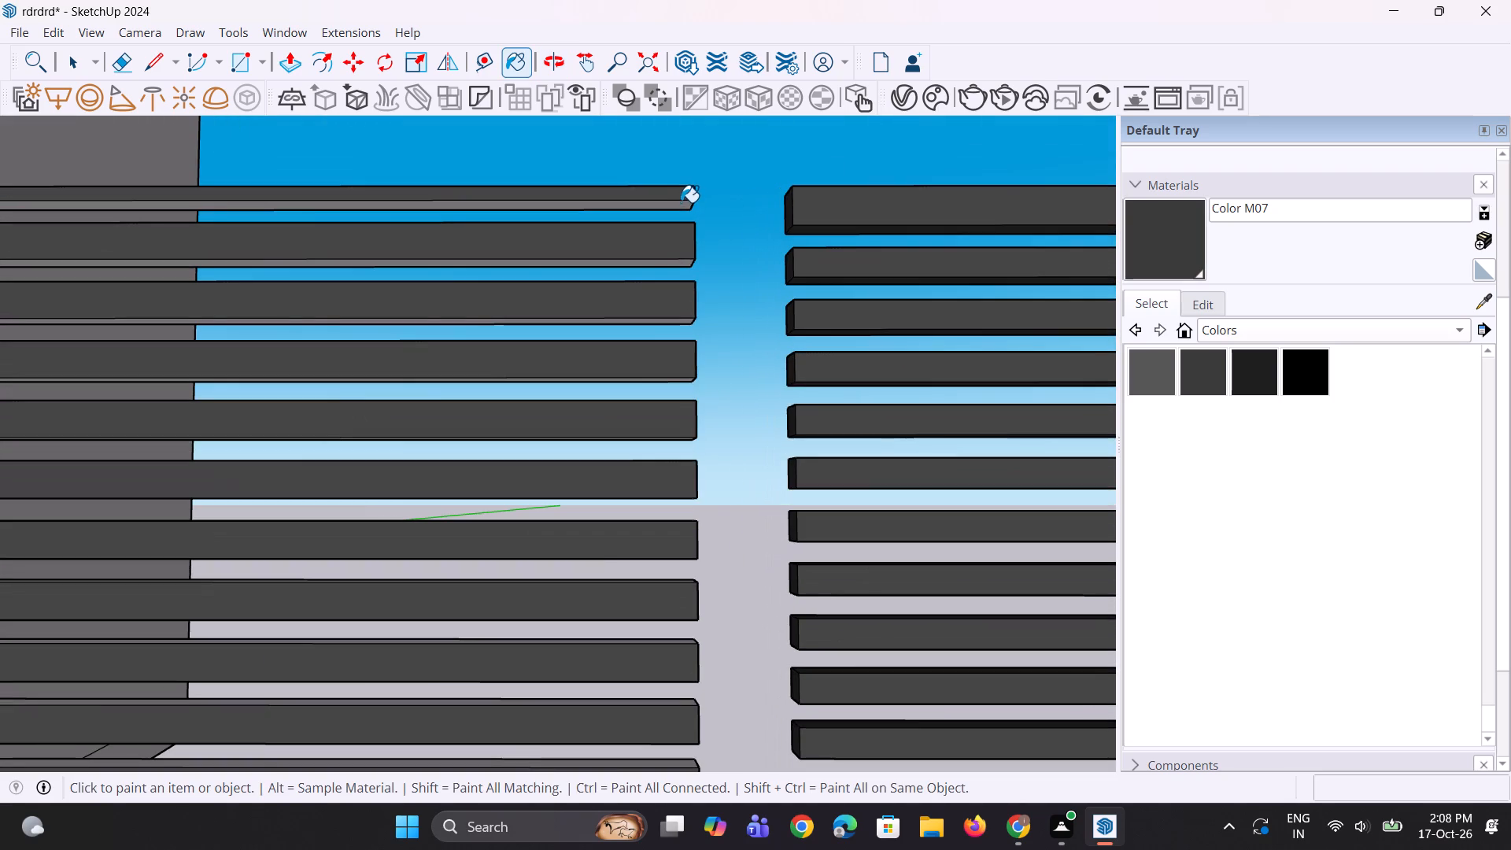
click(681, 202)
middle_drag(634, 278, 642, 246)
click(651, 244)
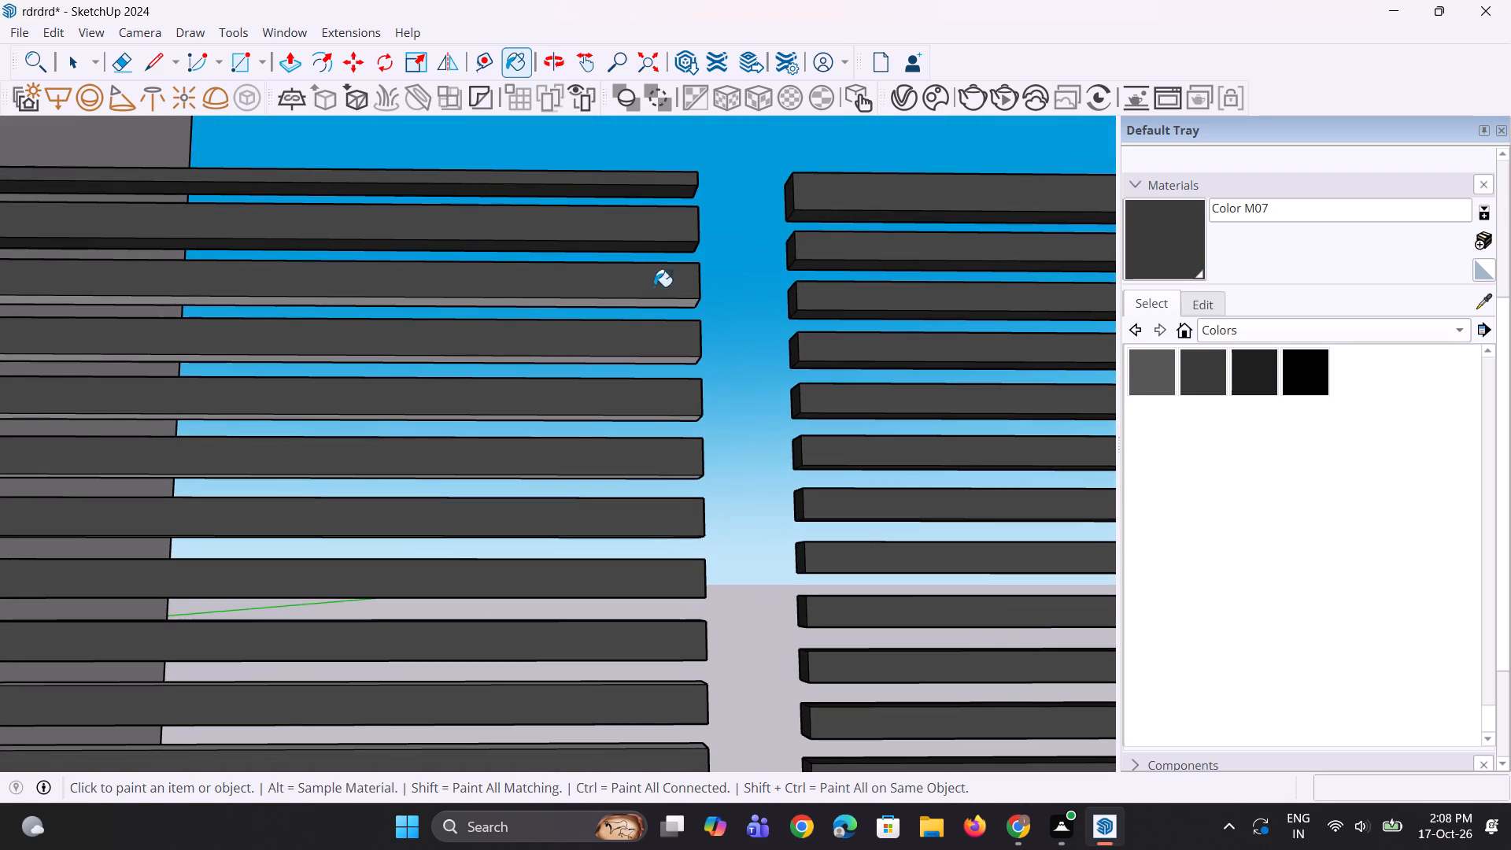
click(670, 300)
middle_drag(663, 327, 673, 283)
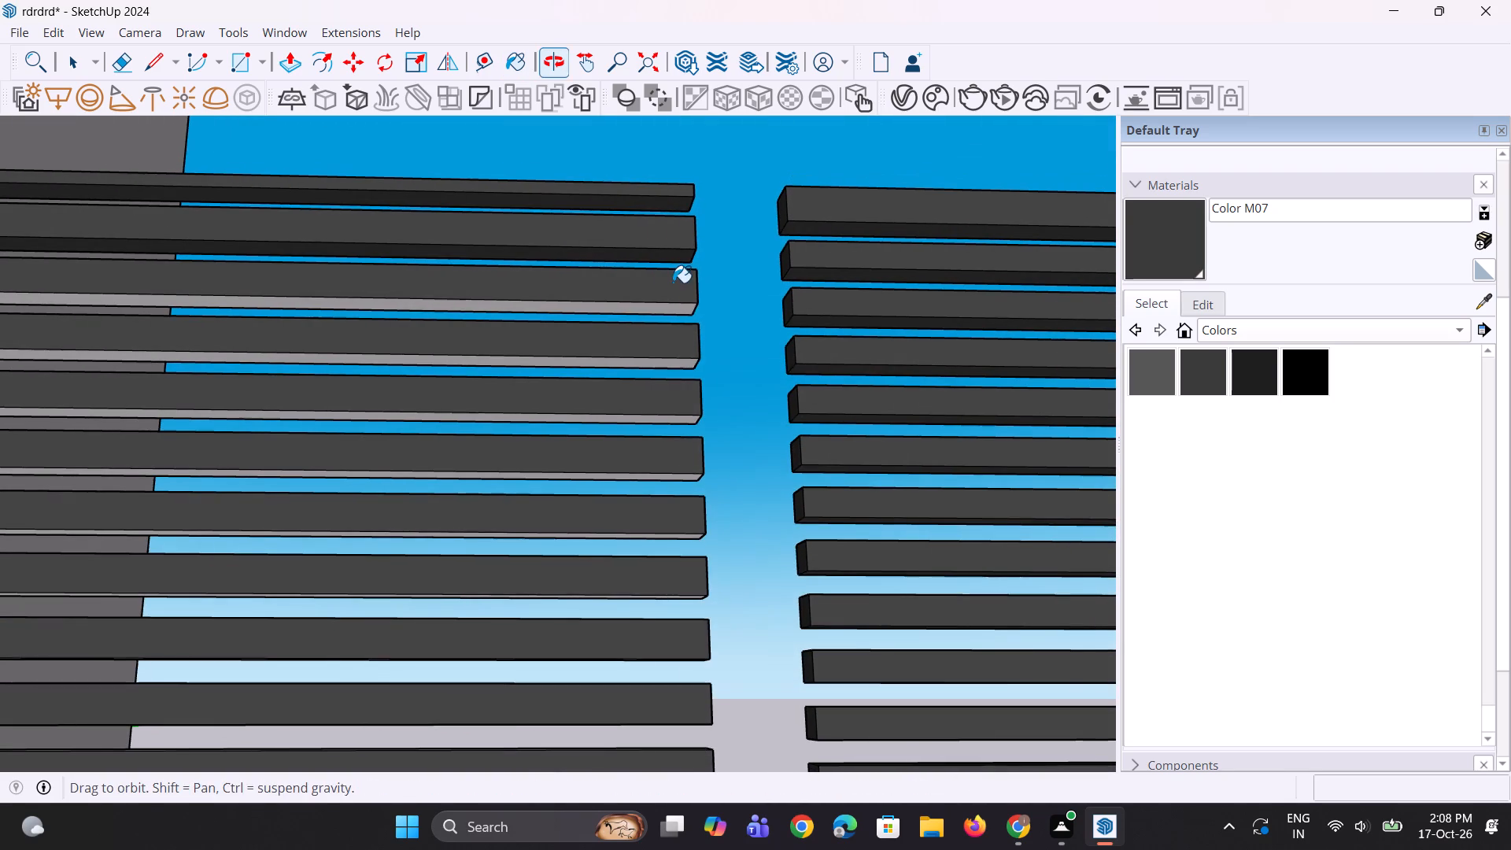
click(679, 308)
click(656, 360)
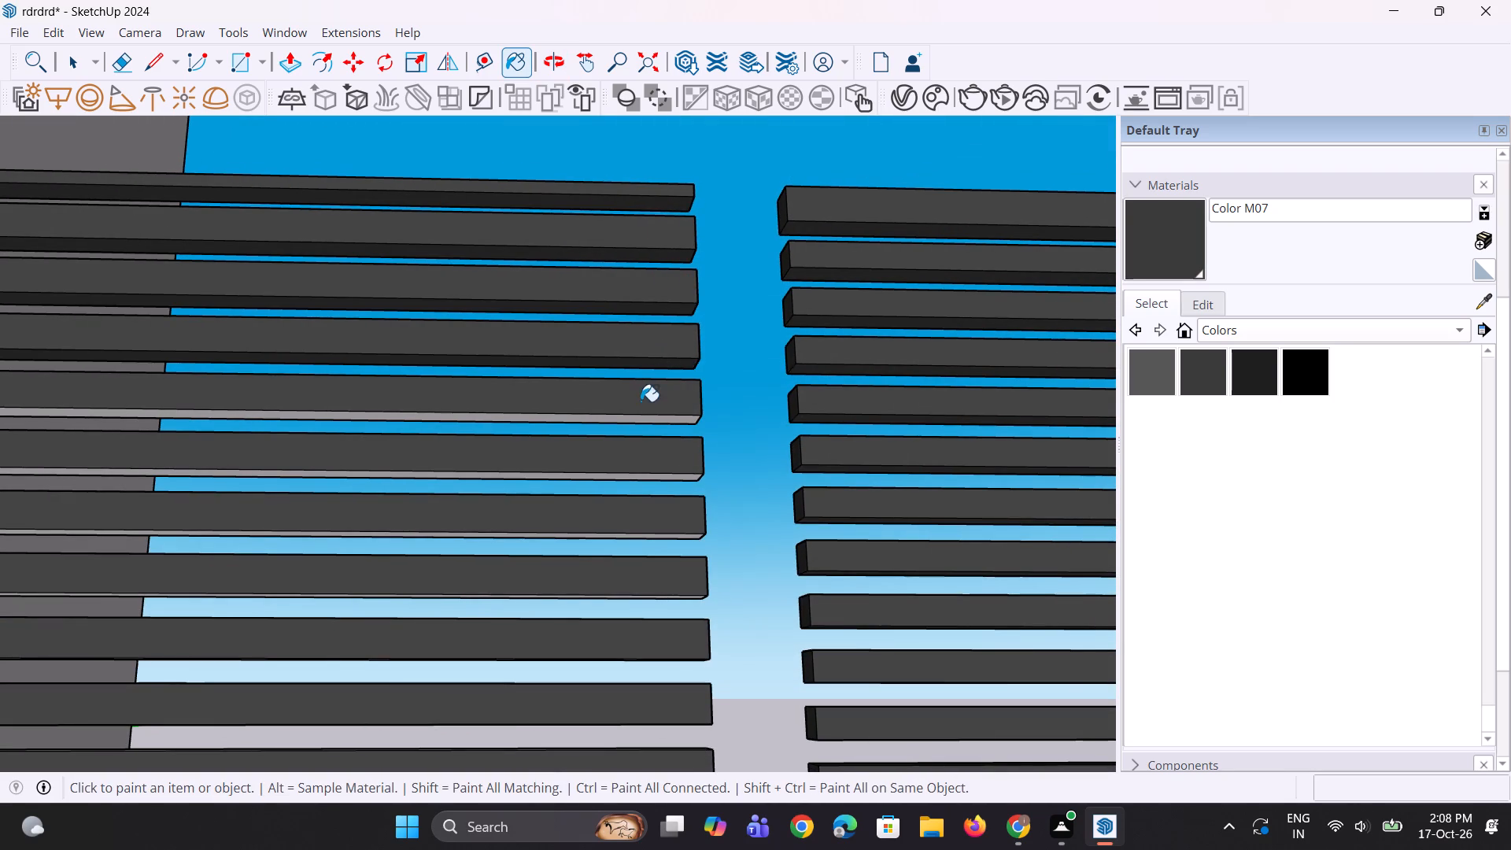
click(641, 419)
click(644, 477)
Paint the undersides of the nearer panel's six lowest slats with Color M07.
middle_drag(655, 508, 674, 422)
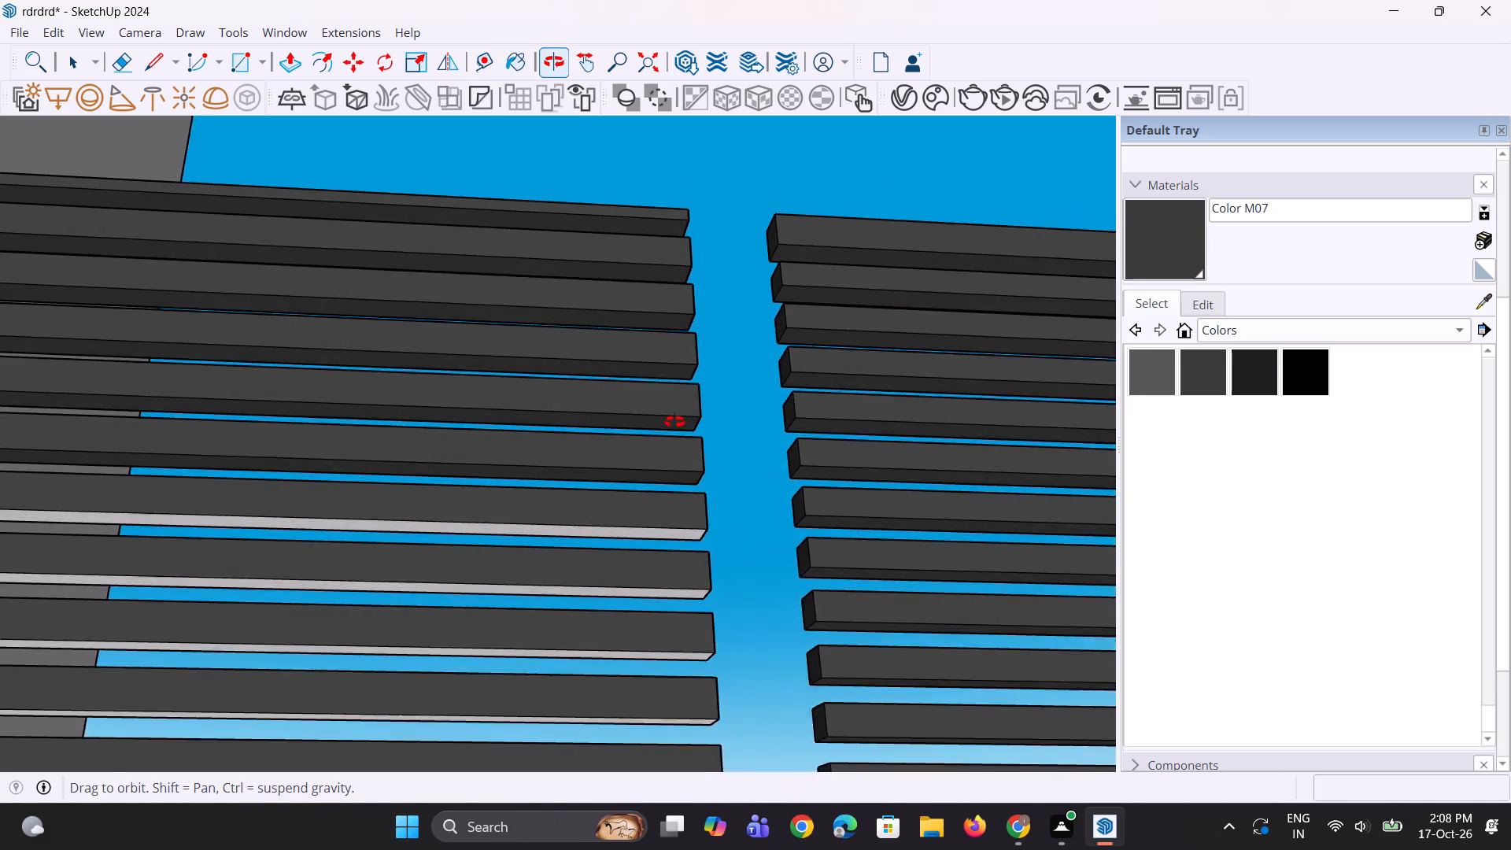
middle_drag(674, 422, 702, 349)
scroll(642, 521, up, 1)
drag(657, 530, 664, 527)
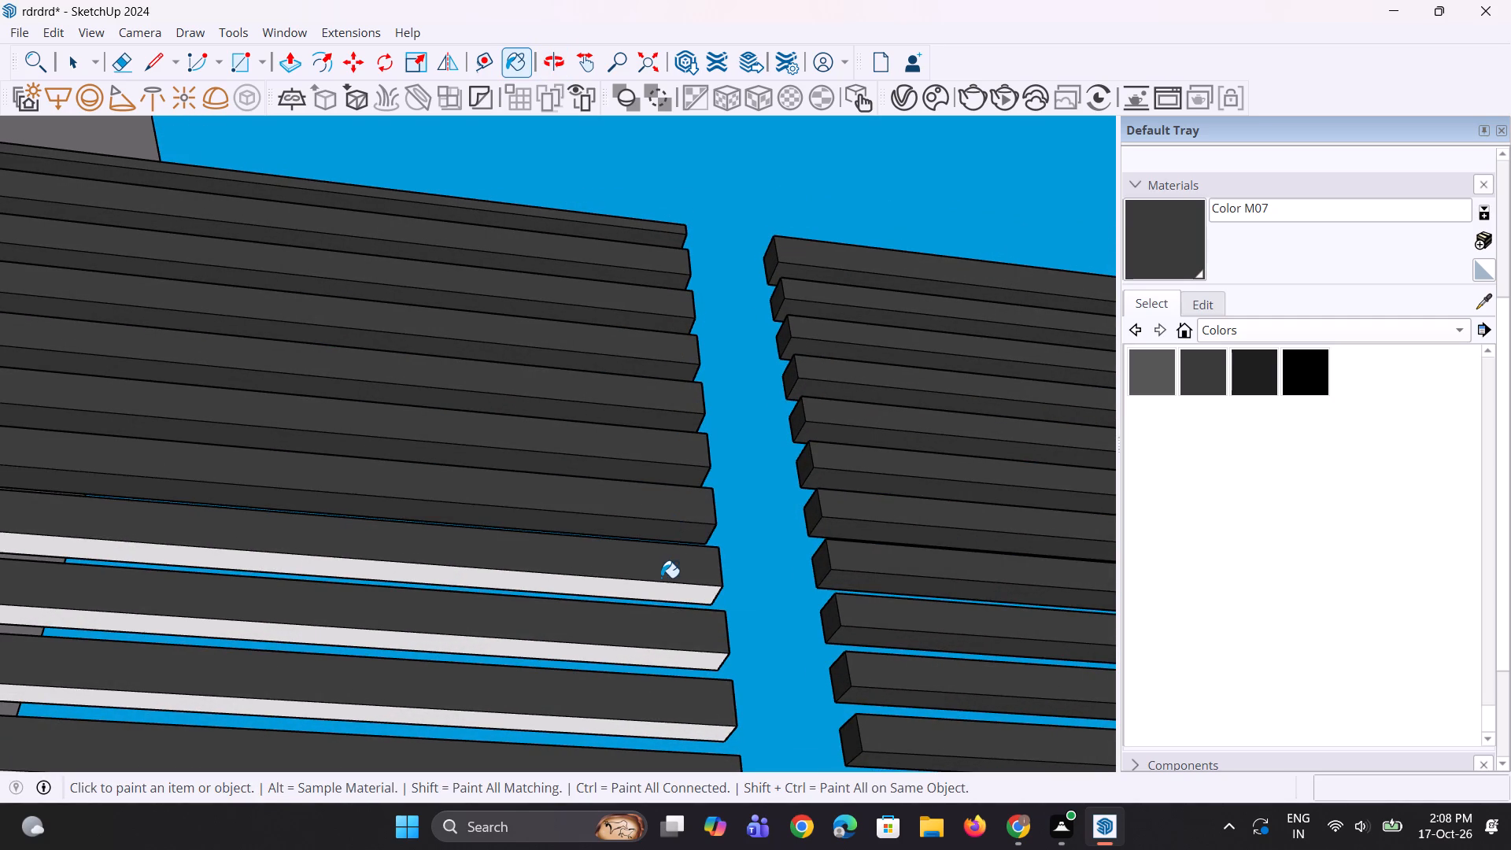
click(661, 578)
click(659, 593)
click(659, 653)
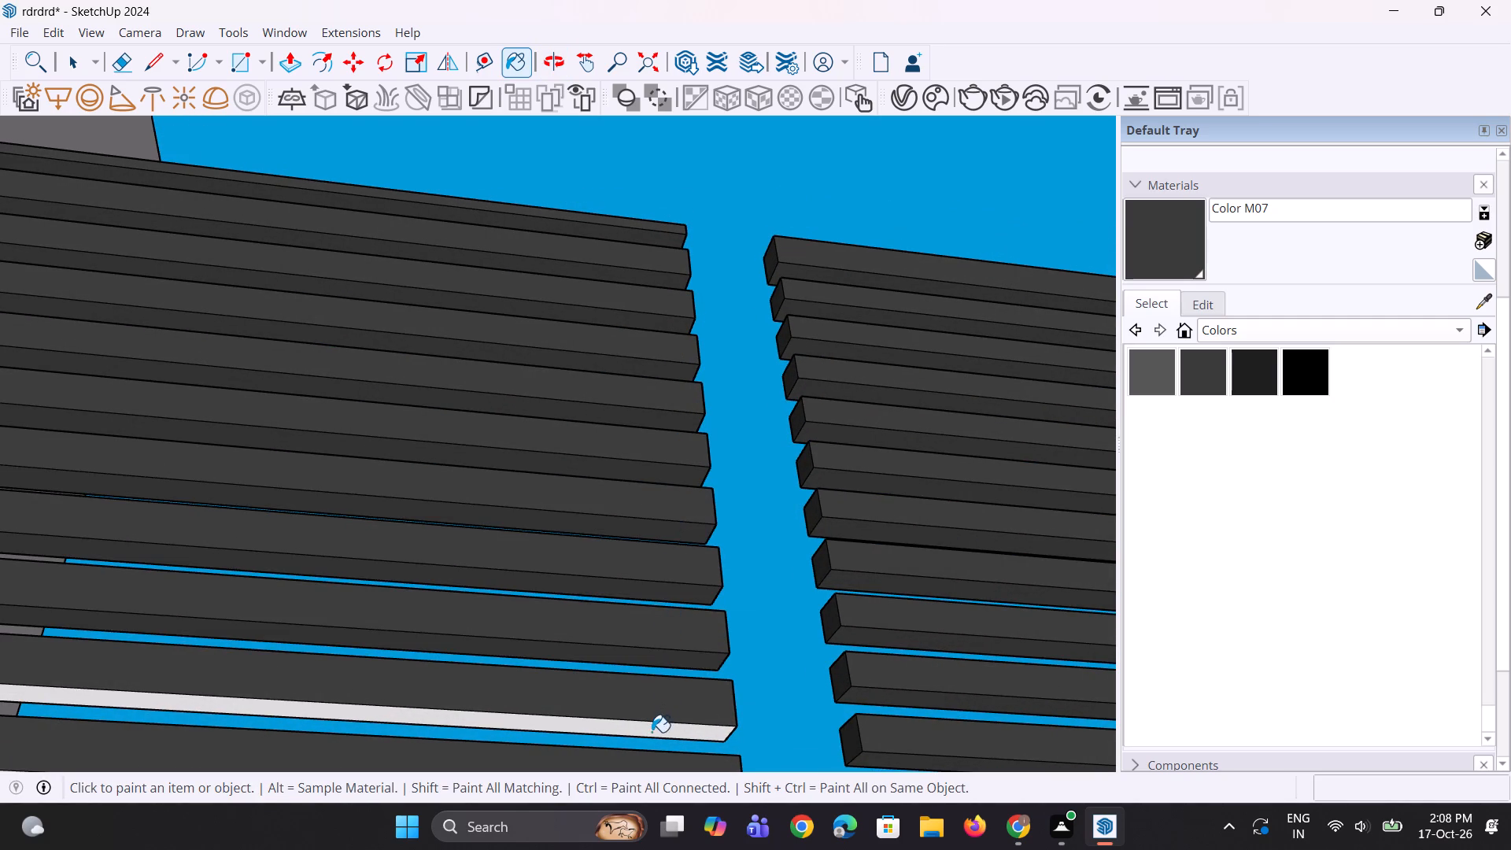
click(652, 732)
scroll(612, 486, down, 5)
scroll(632, 713, up, 1)
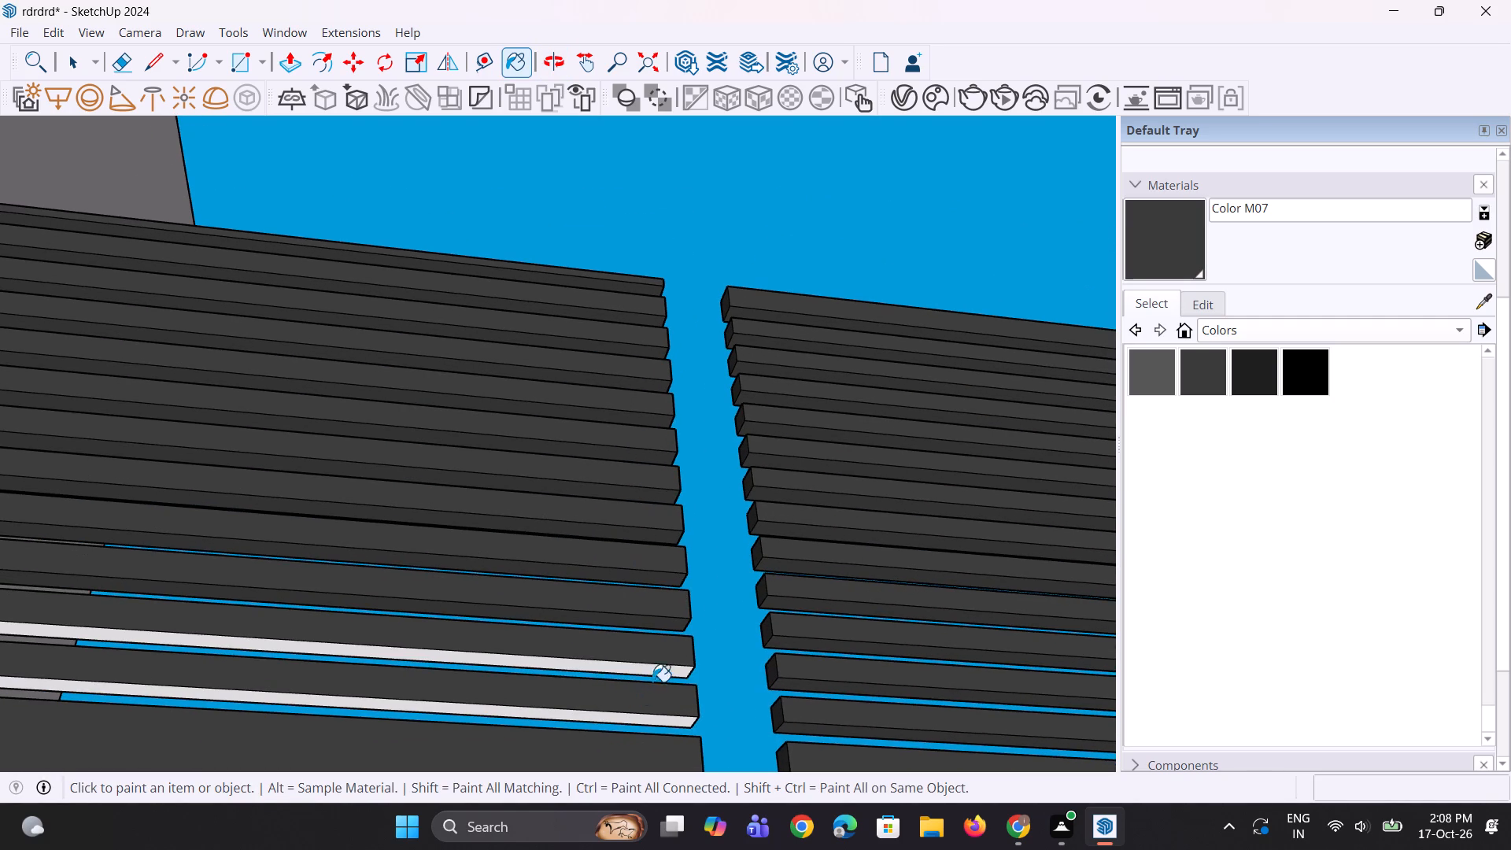
click(660, 672)
click(649, 724)
scroll(555, 469, down, 5)
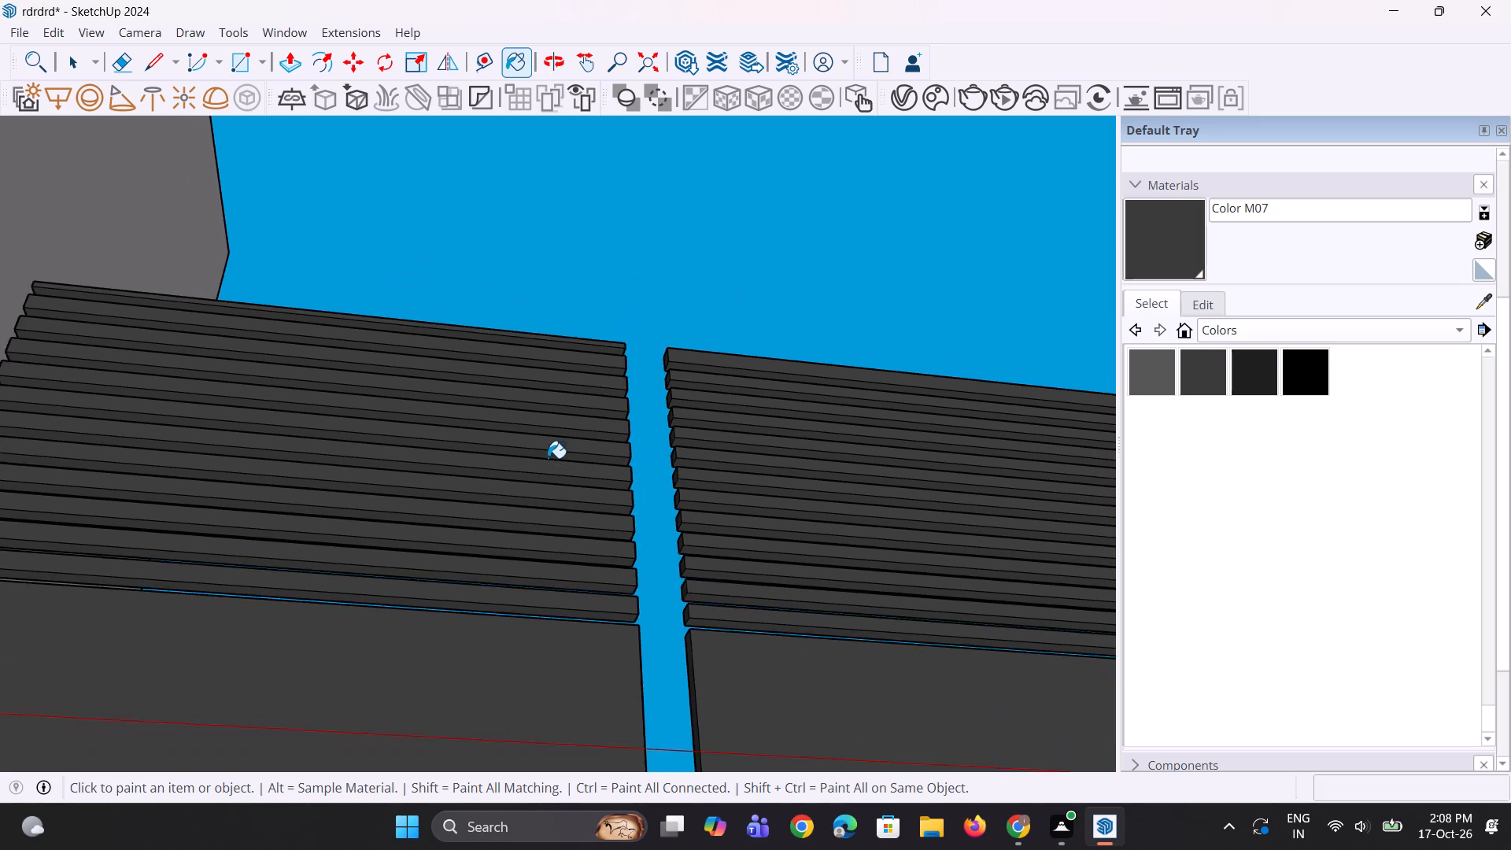
Paint the end faces of the nearer panel's eight uppermost slats, facing the gap between the panels, with Color M07.
scroll(548, 458, down, 4)
middle_drag(565, 435, 129, 730)
middle_drag(503, 522, 463, 539)
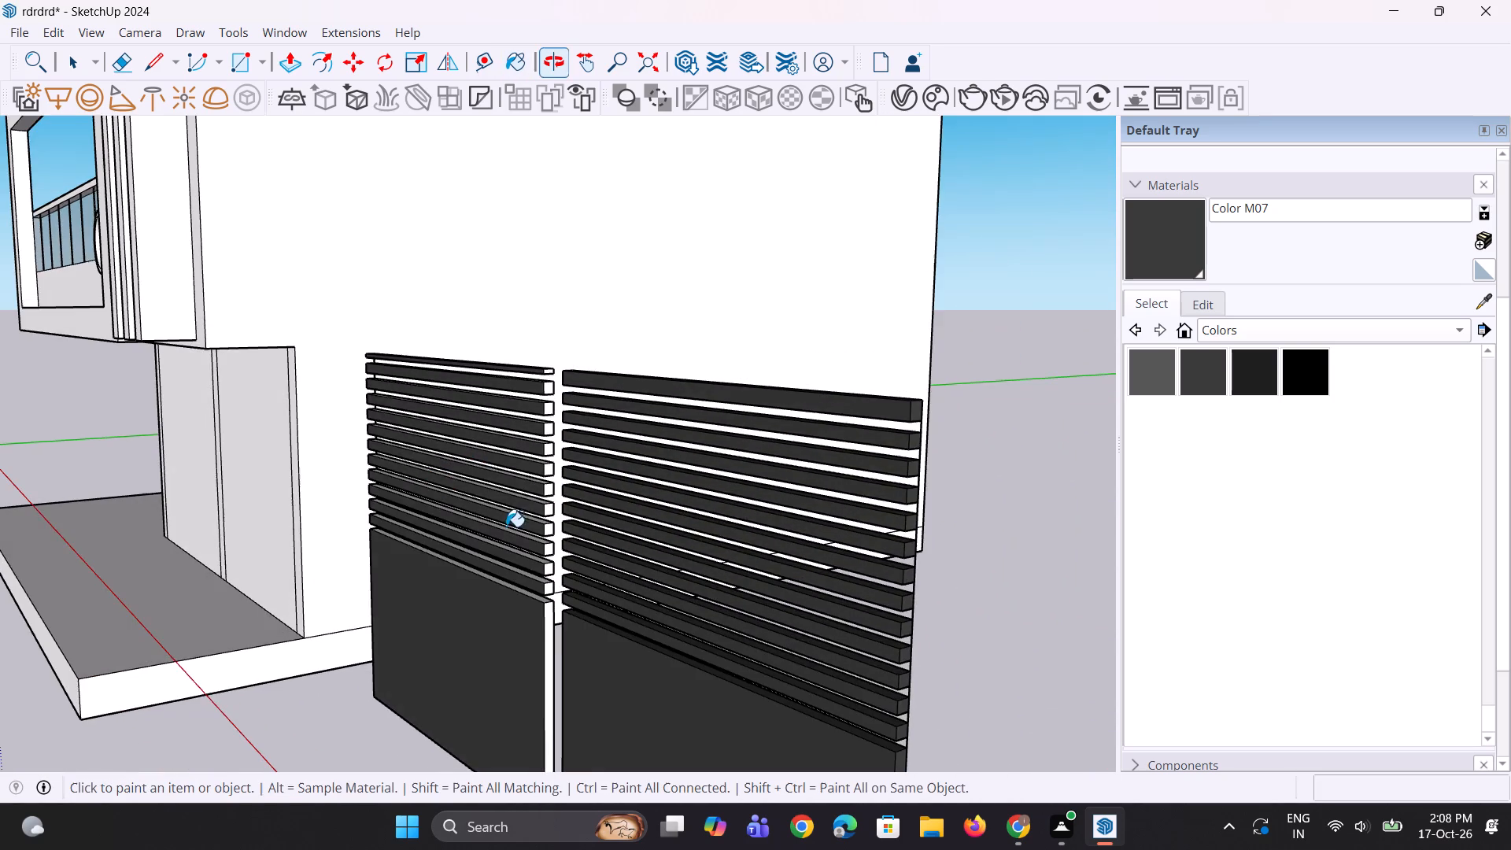
scroll(531, 350, up, 4)
click(564, 368)
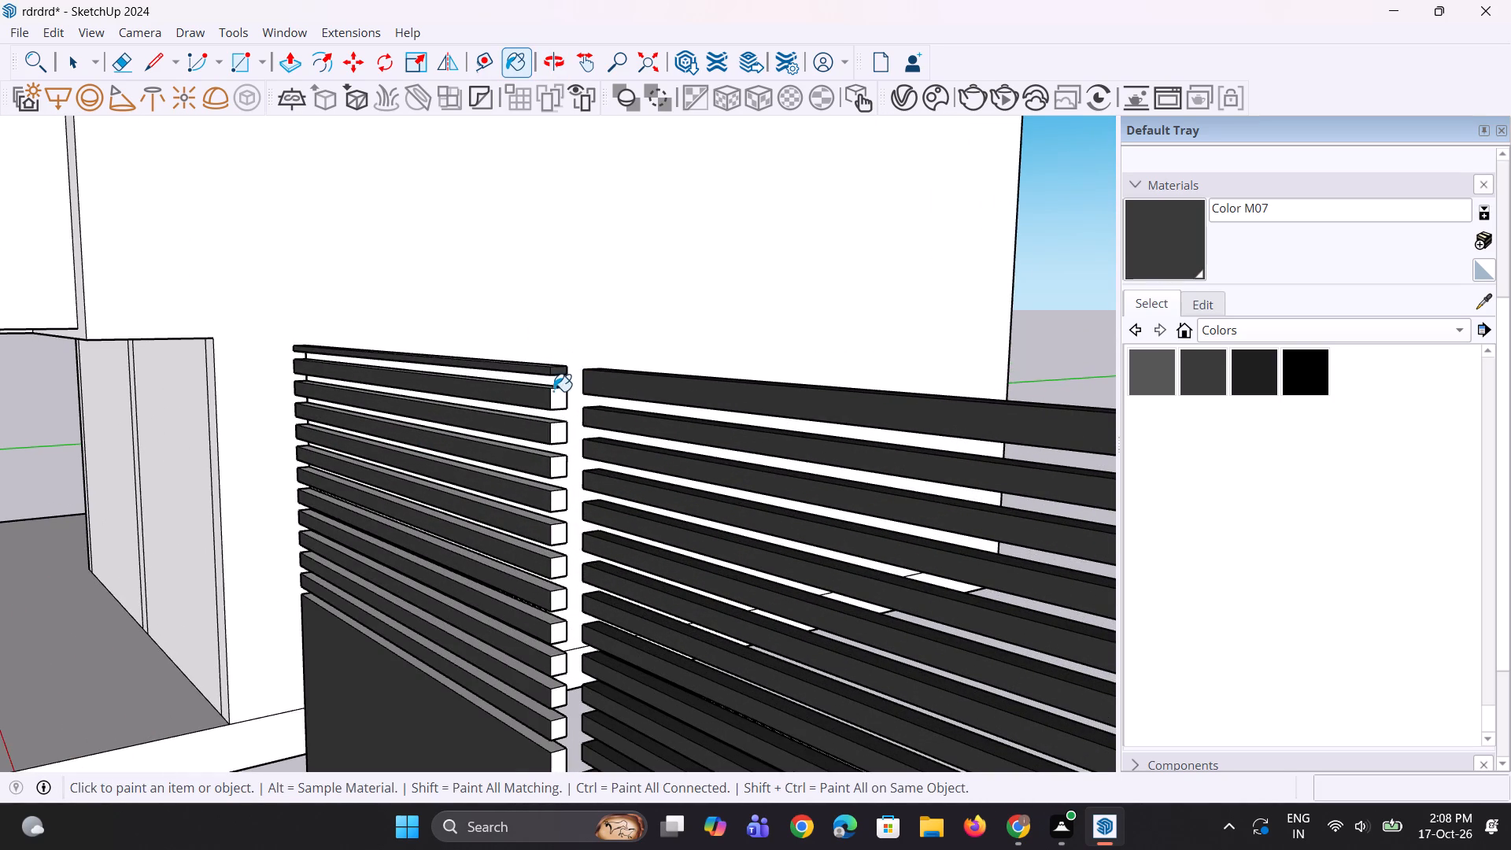
click(553, 400)
click(555, 436)
click(556, 464)
click(559, 504)
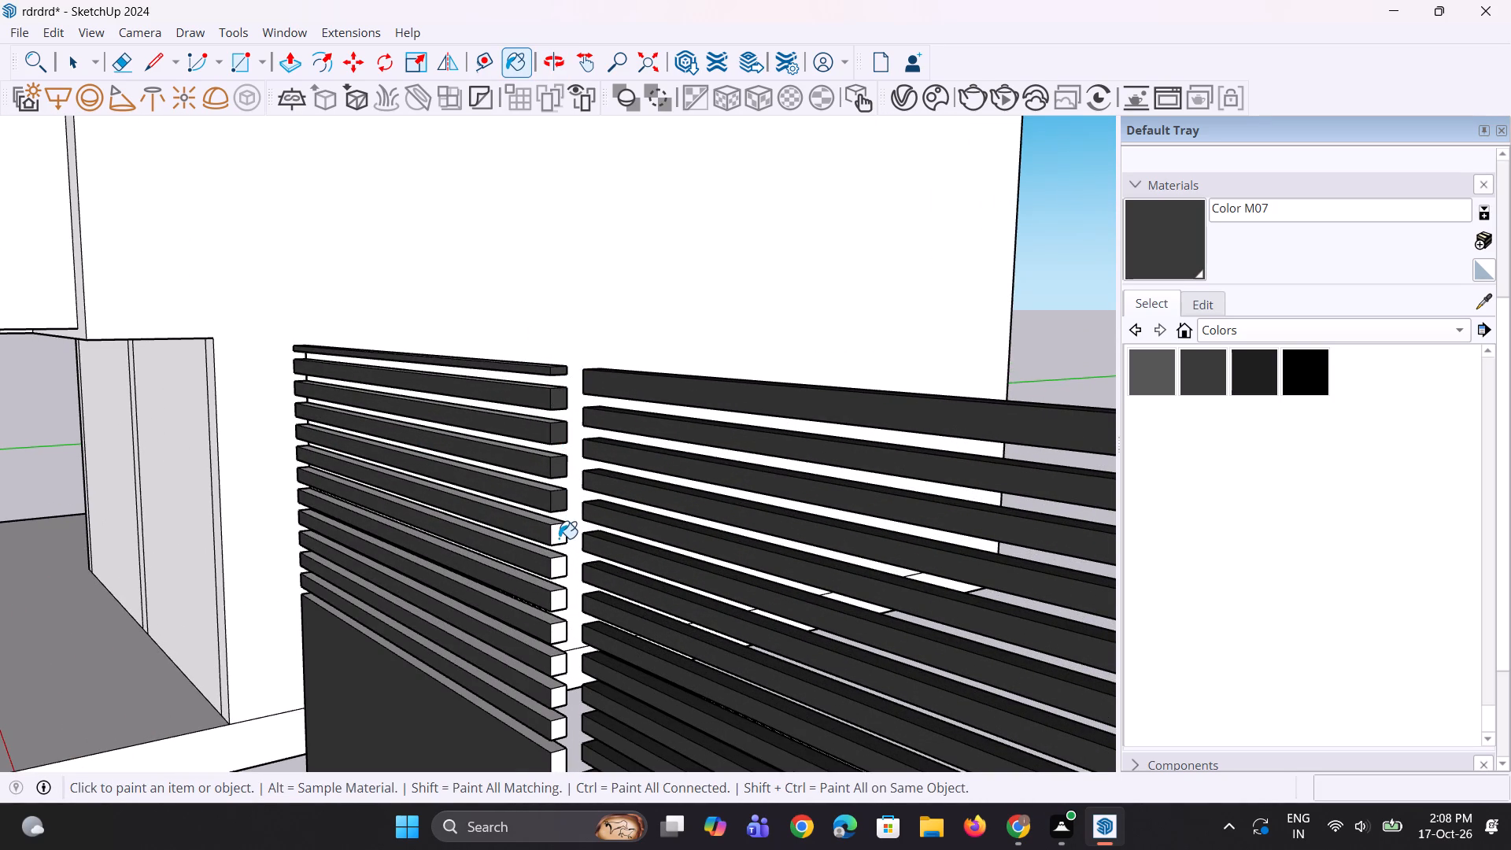
click(559, 538)
click(559, 565)
click(556, 597)
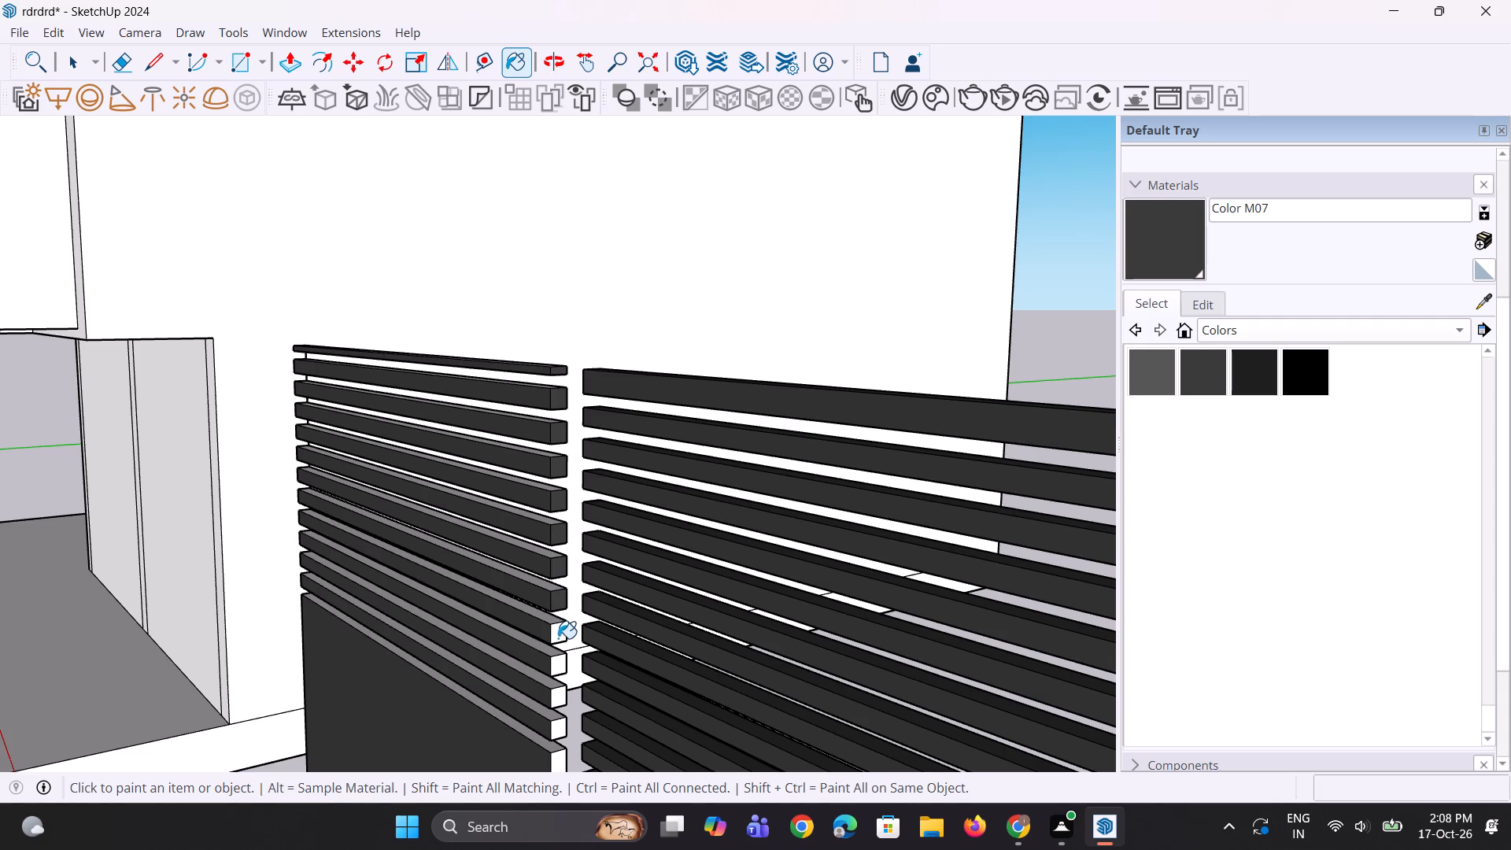
Paint the gap-side end faces of the nearer panel's four lowest slats and its solid lower part with Color M07.
click(558, 638)
click(560, 661)
scroll(547, 564, down, 3)
scroll(549, 690, up, 3)
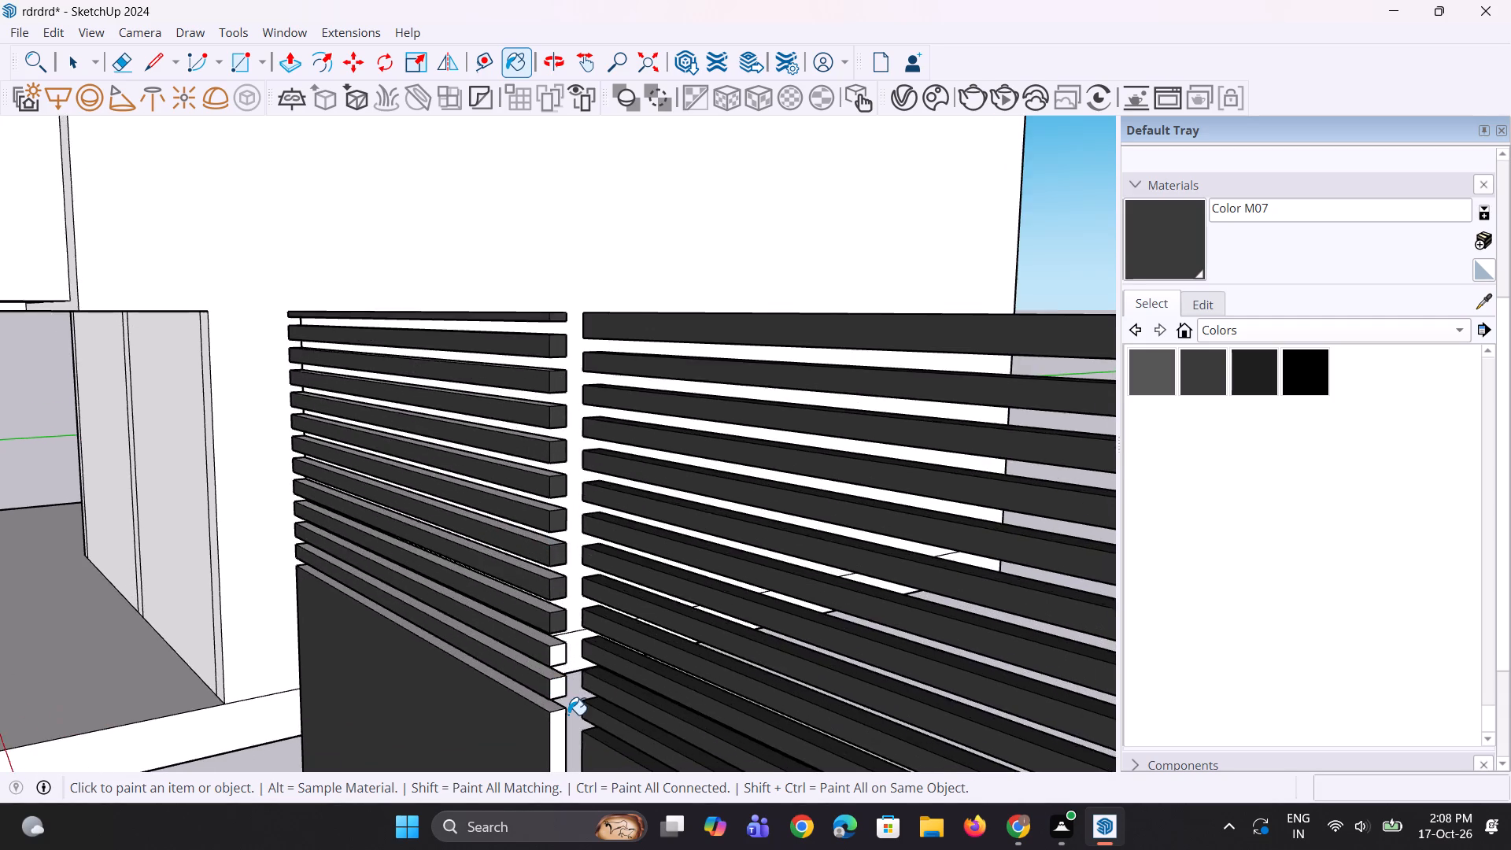
scroll(568, 715, up, 2)
click(556, 681)
click(557, 627)
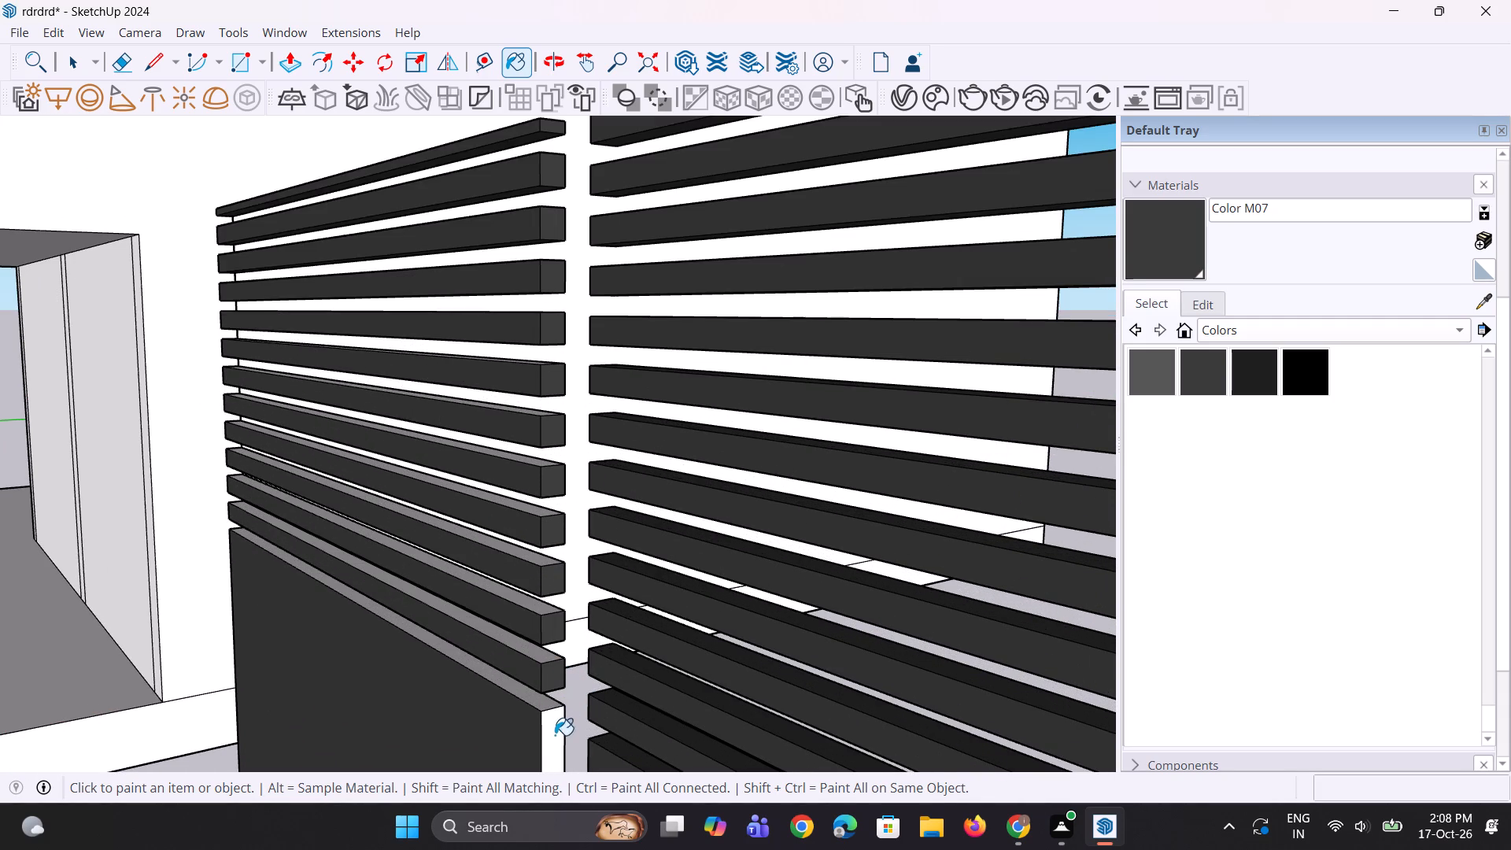
click(555, 735)
Paint the front faces of the nearer panel's six uppermost slats with Color M07.
scroll(533, 578, down, 8)
middle_drag(715, 526, 20, 410)
scroll(637, 392, up, 3)
click(641, 379)
click(649, 405)
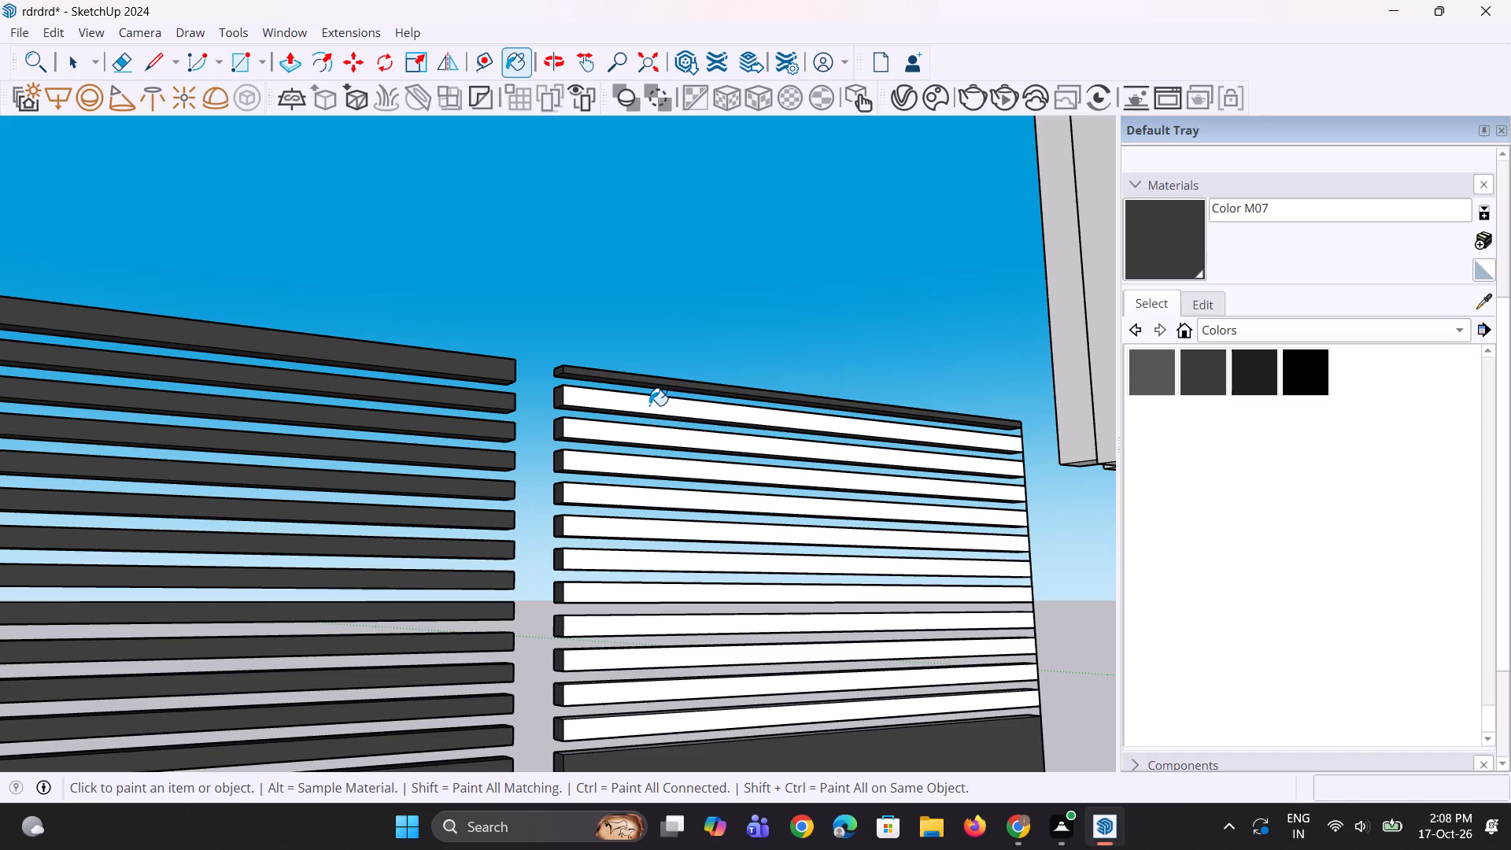
click(651, 443)
click(655, 475)
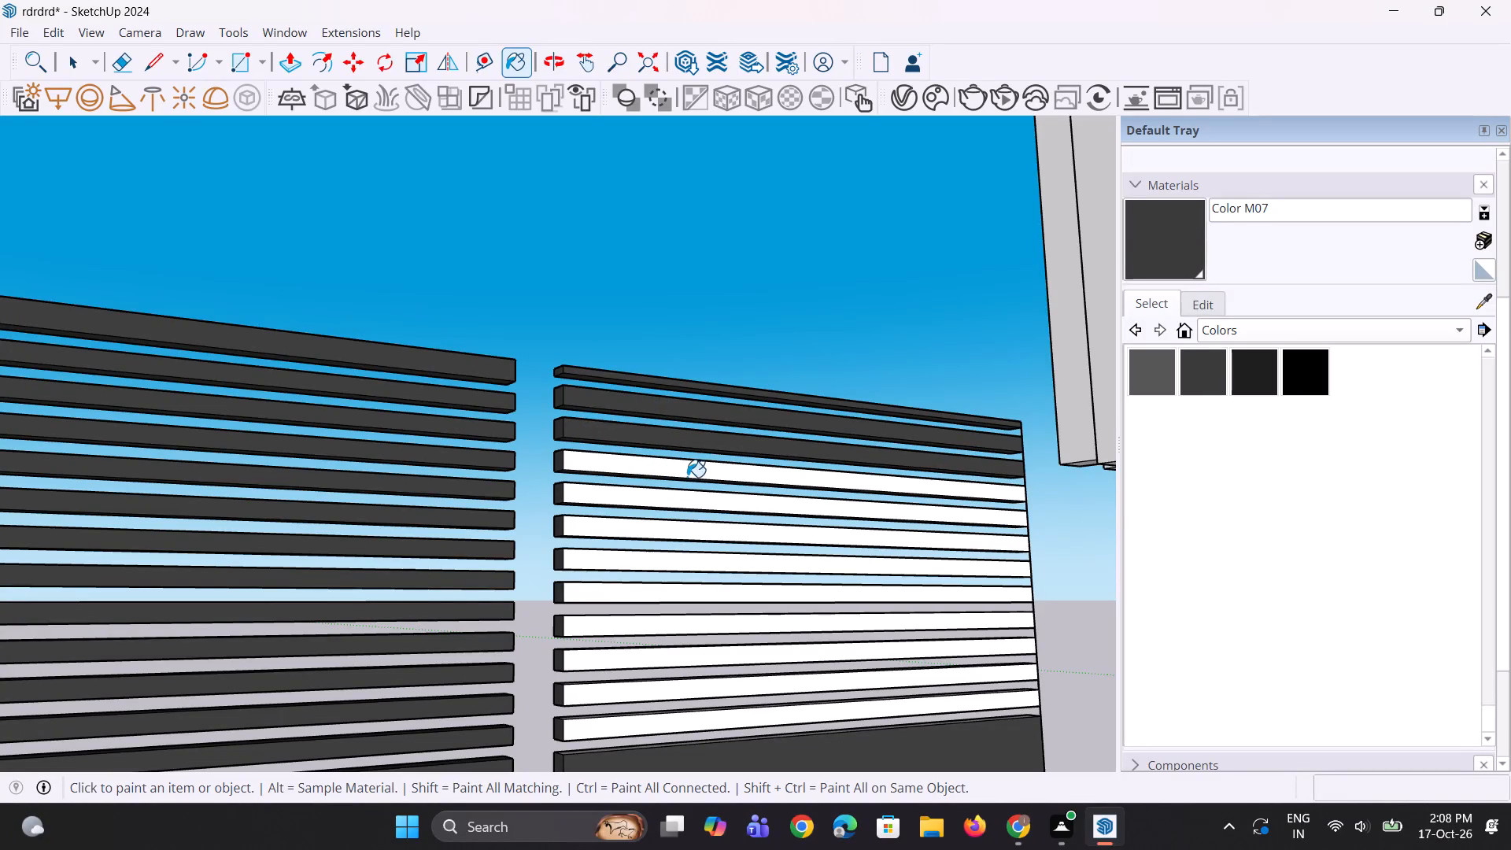
click(687, 477)
click(682, 506)
click(682, 527)
scroll(608, 479, down, 2)
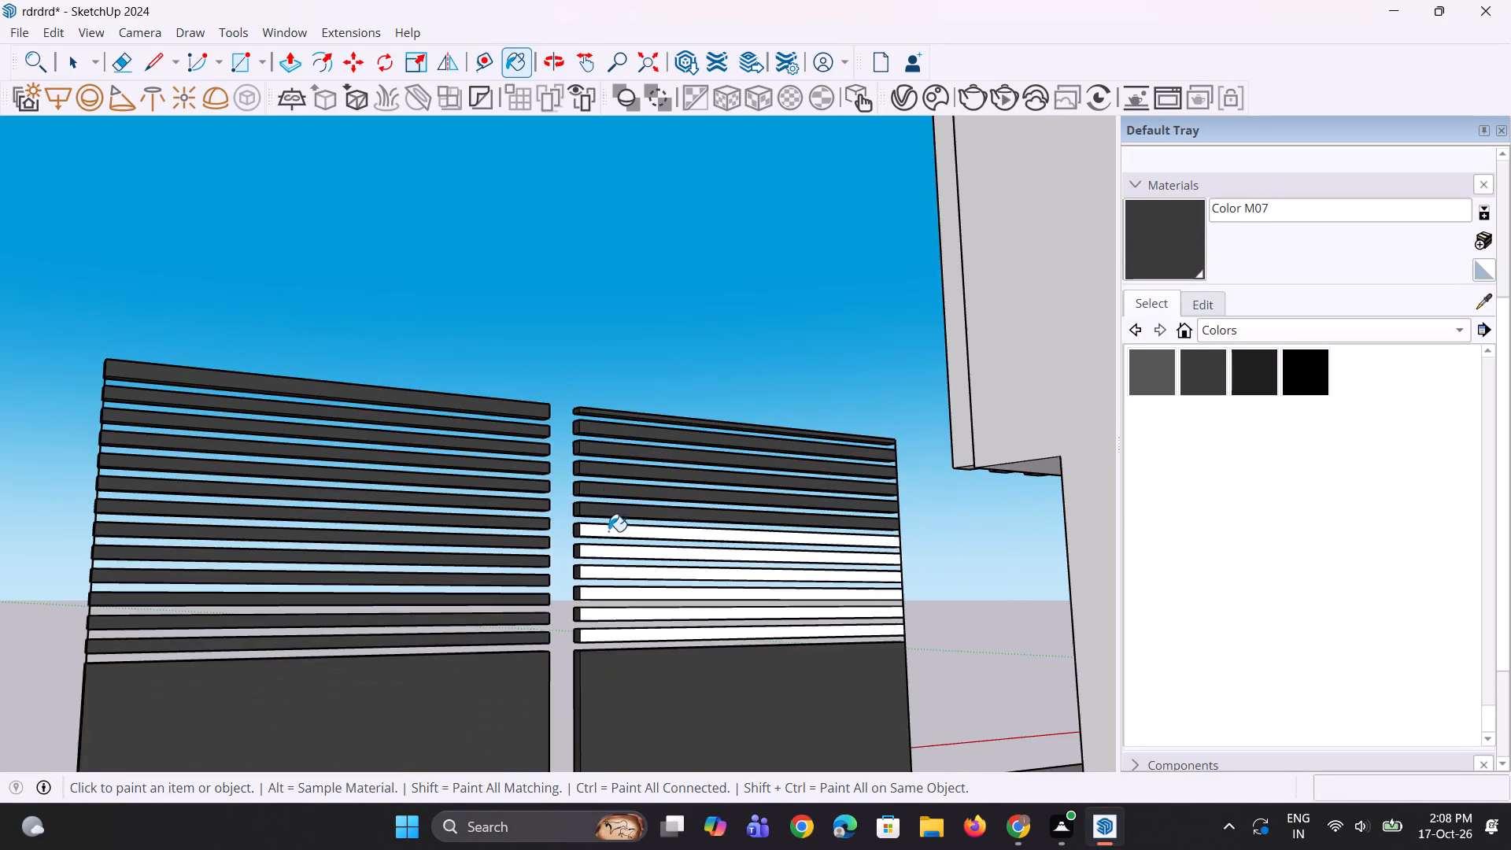
Paint the front faces of the nearer panel's six lowest slats with Color M07.
scroll(608, 531, up, 2)
click(608, 531)
click(633, 566)
click(658, 564)
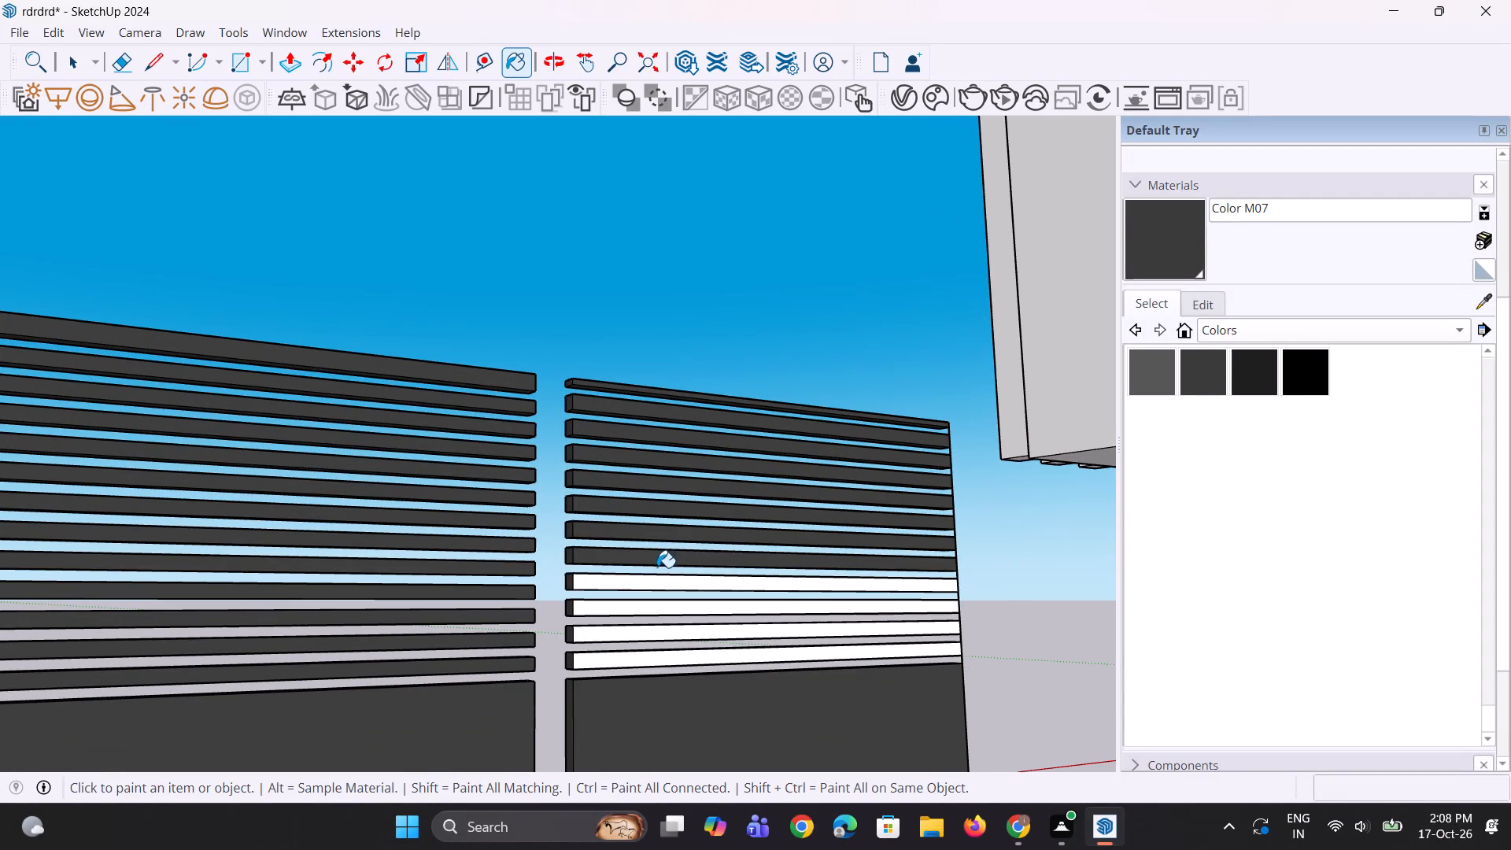
scroll(656, 572, up, 2)
click(654, 581)
click(635, 614)
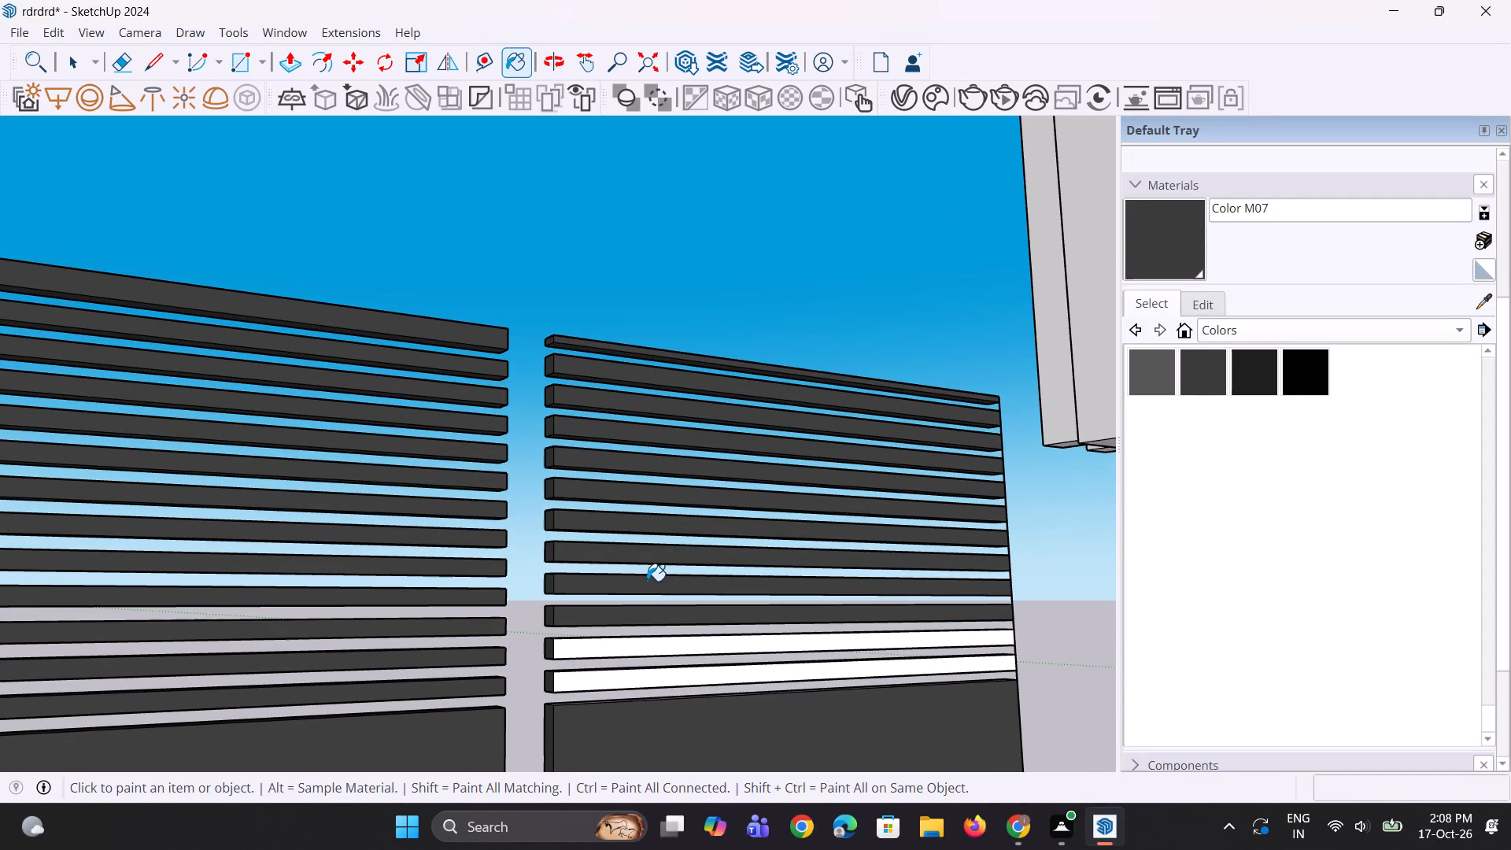
scroll(646, 580, down, 3)
scroll(613, 626, up, 5)
click(613, 627)
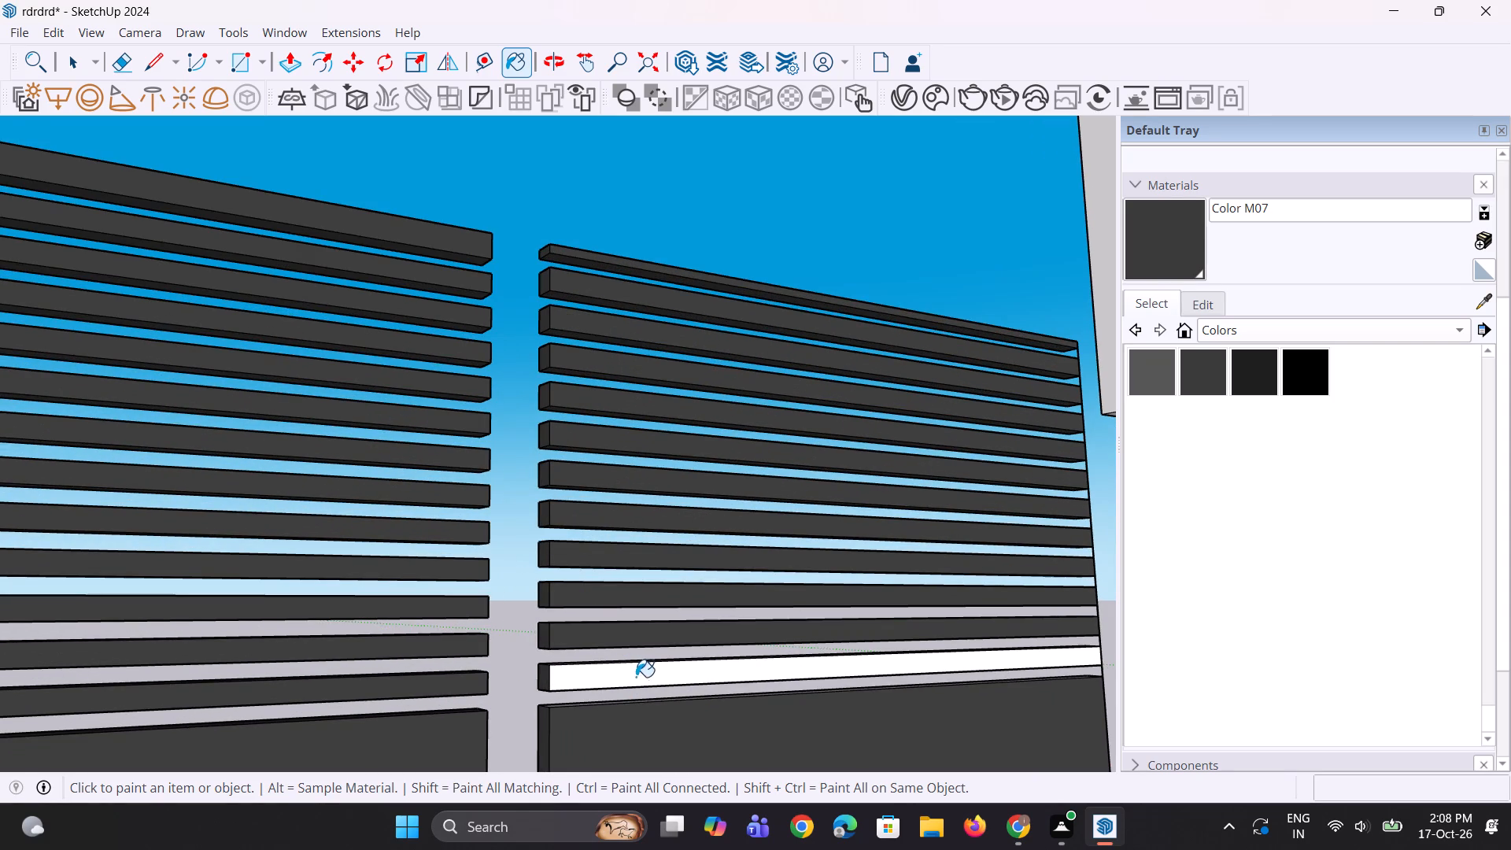
click(636, 676)
Paint the house-side end faces of the nearer panel's three uppermost slats with Color M07.
scroll(590, 645, down, 8)
middle_drag(903, 625, 280, 581)
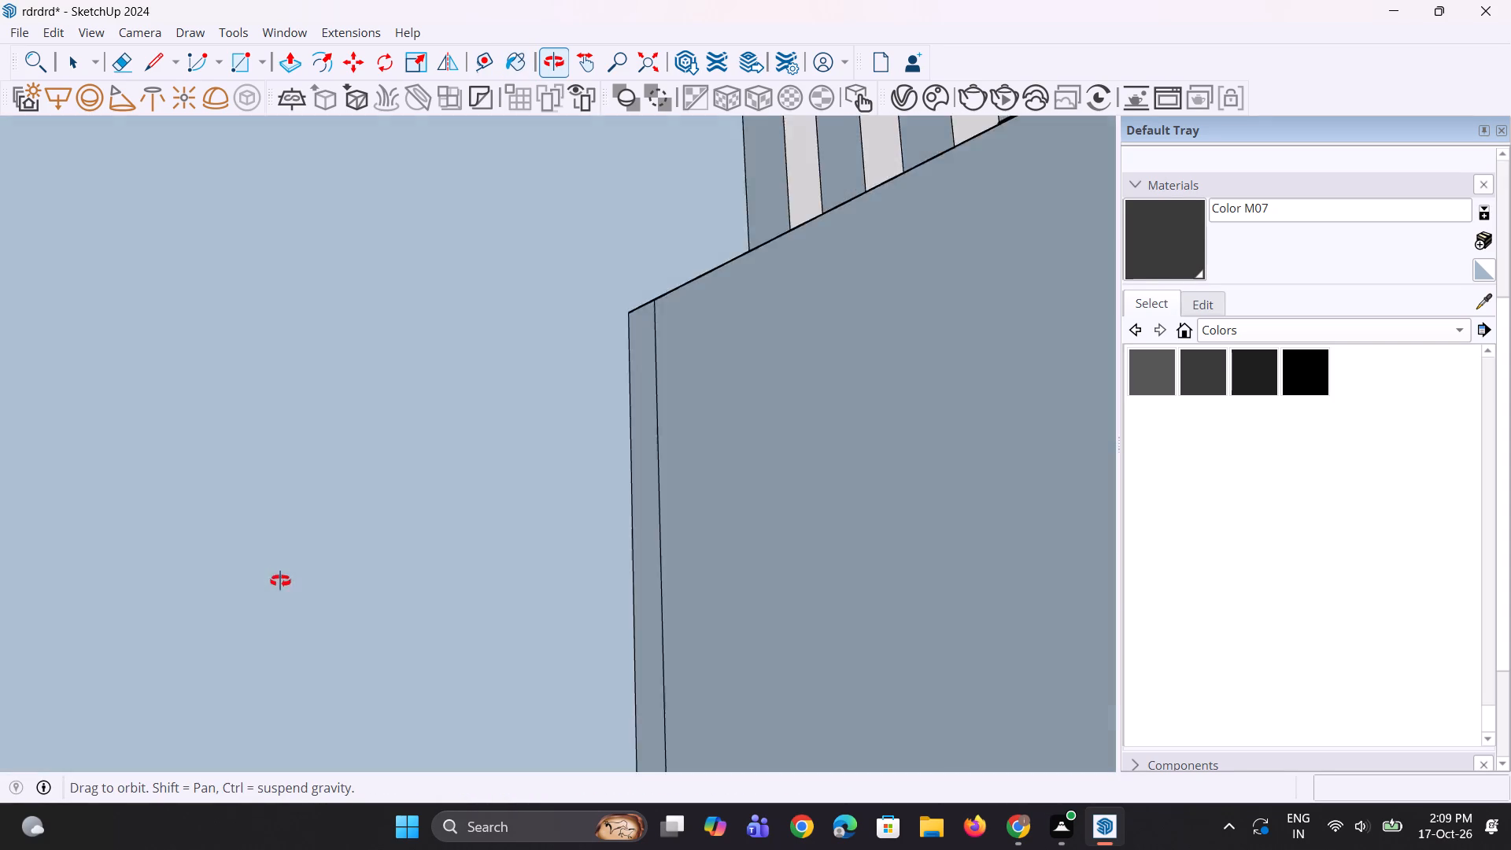
middle_drag(280, 581, 581, 567)
scroll(738, 464, up, 6)
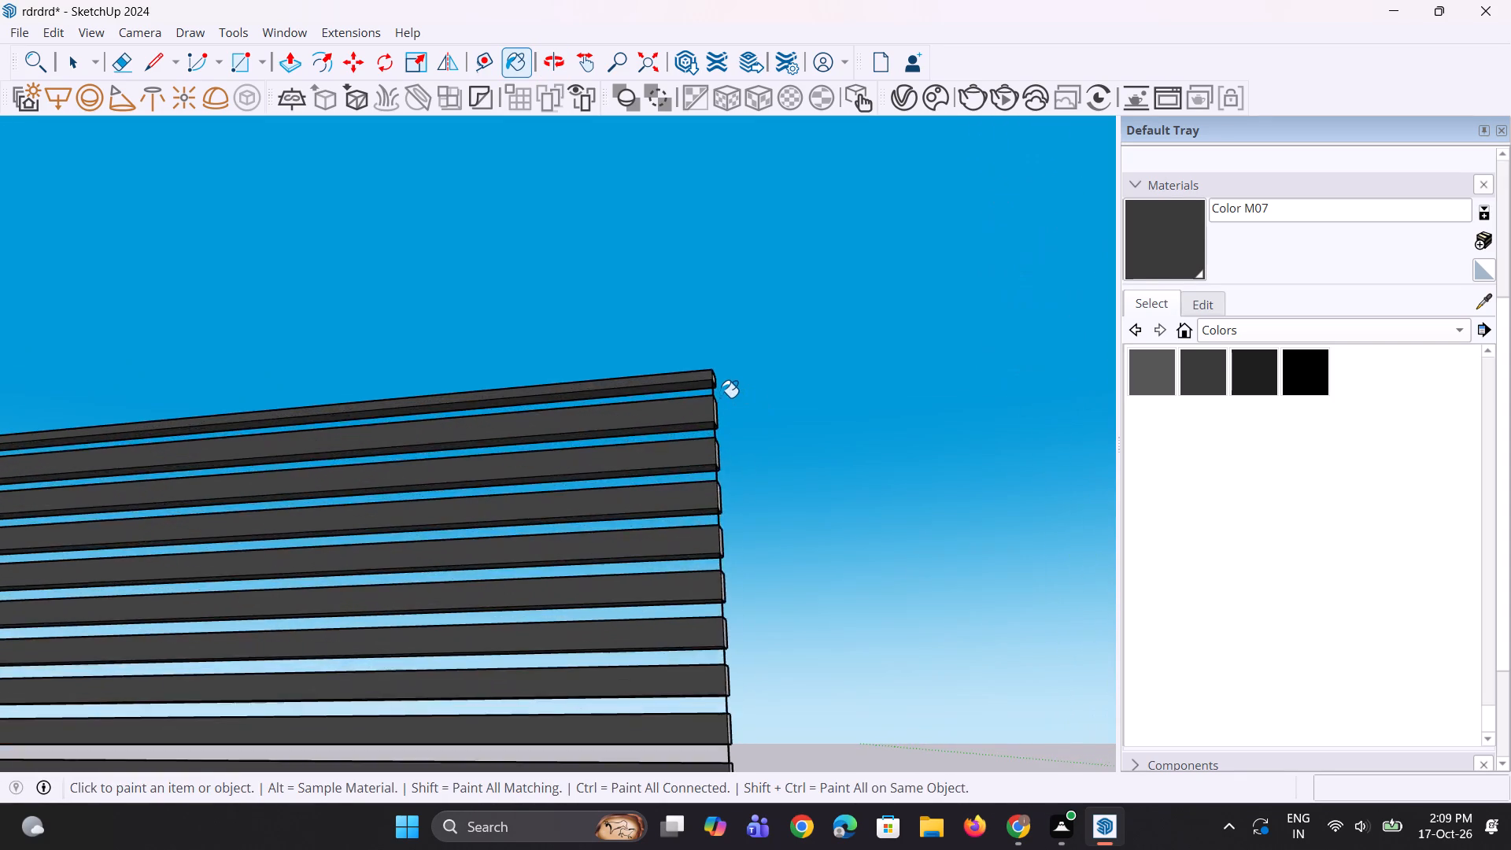
scroll(720, 397, up, 6)
click(712, 360)
scroll(721, 414, up, 2)
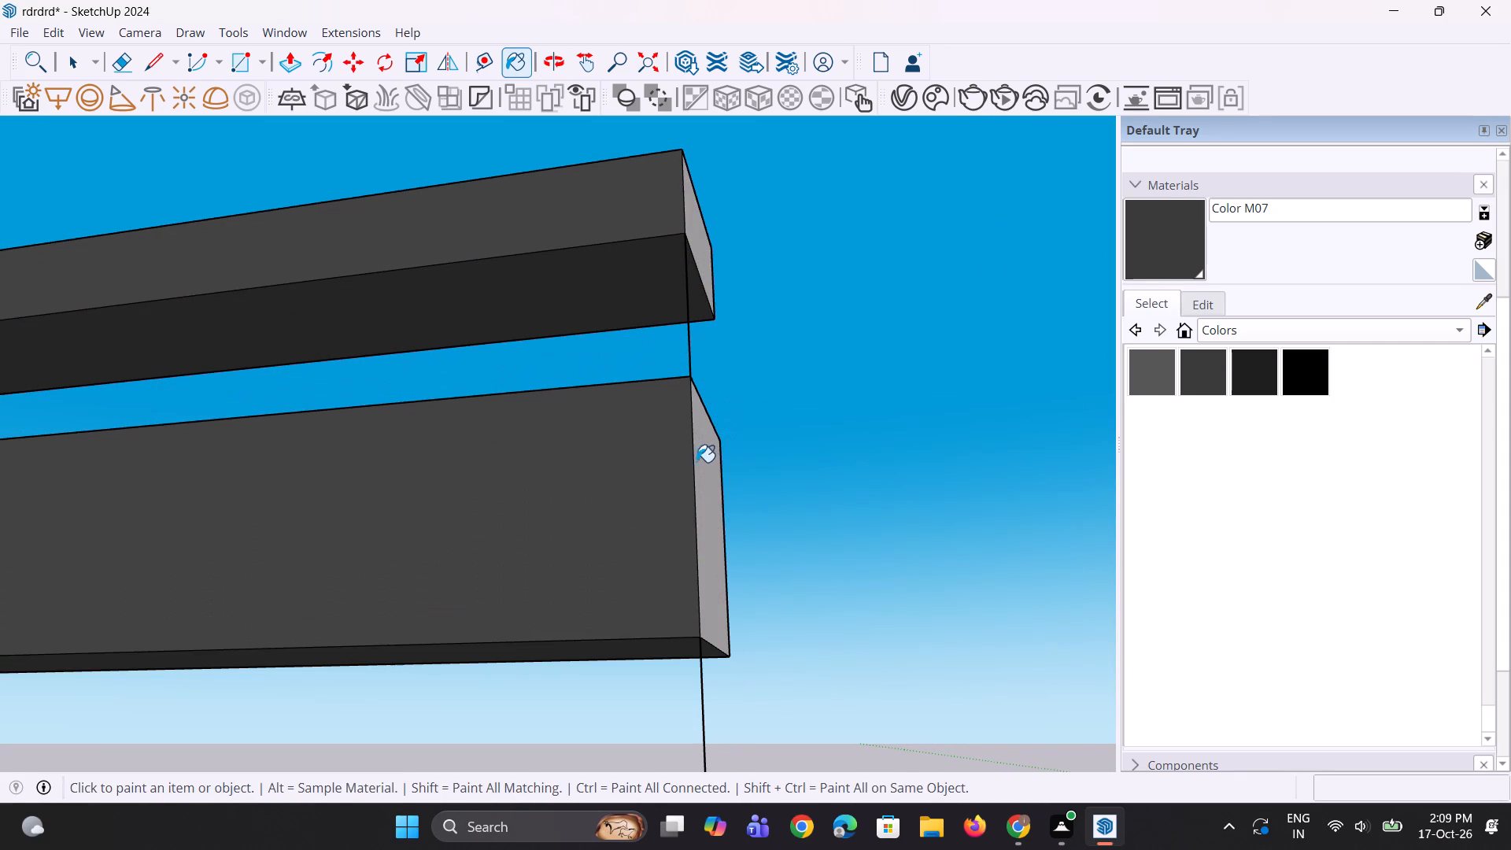
click(692, 470)
click(707, 440)
click(702, 251)
scroll(680, 424, down, 4)
middle_drag(711, 544, 538, 571)
scroll(515, 529, down, 4)
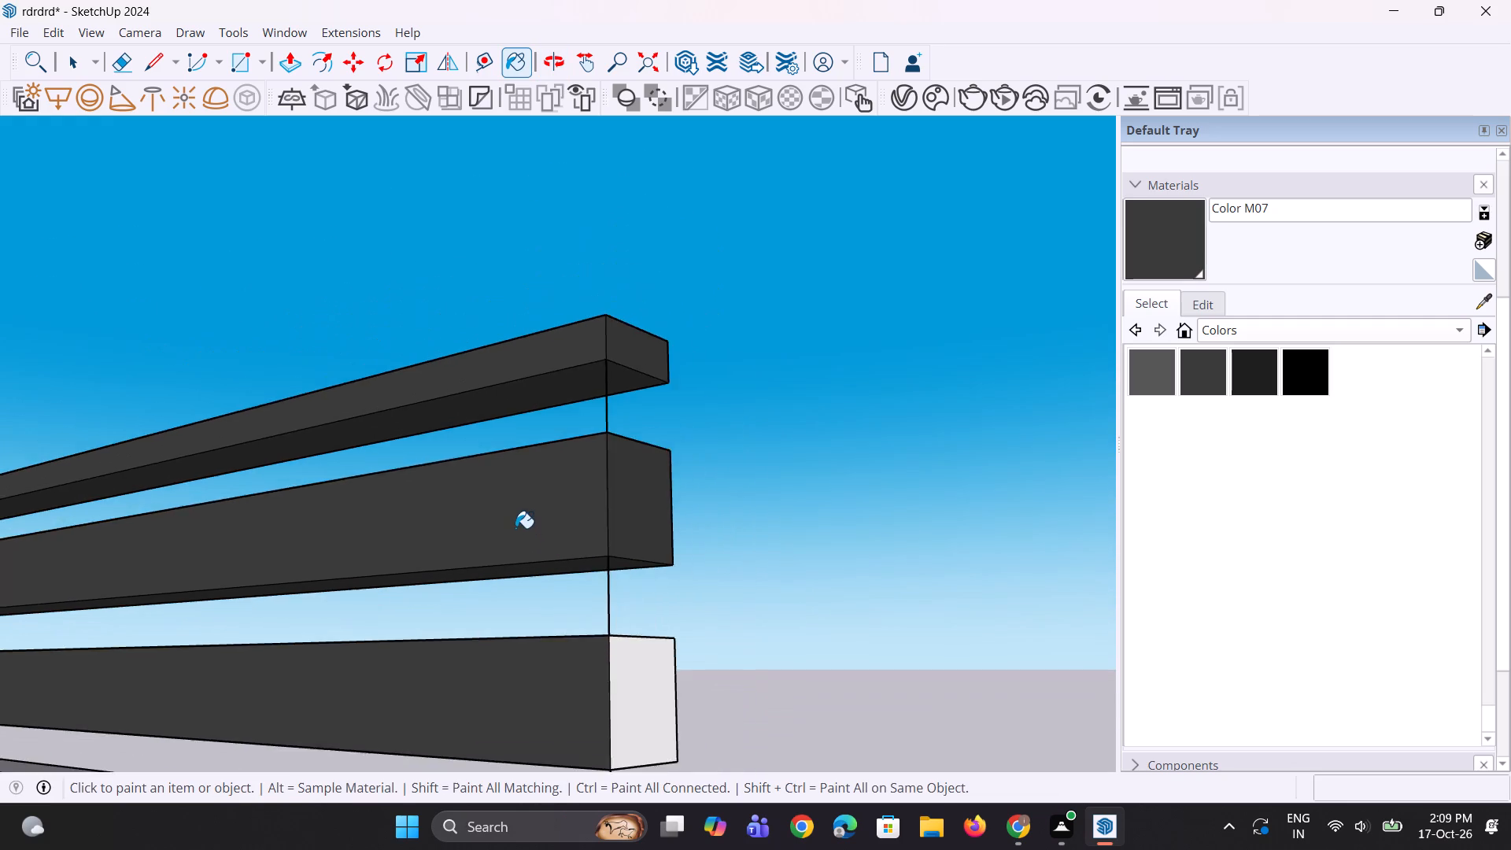
scroll(515, 528, down, 3)
click(603, 641)
Paint the house-side end faces of the nearer panel's fourth and fifth slats from the top with Color M07.
scroll(609, 608, down, 7)
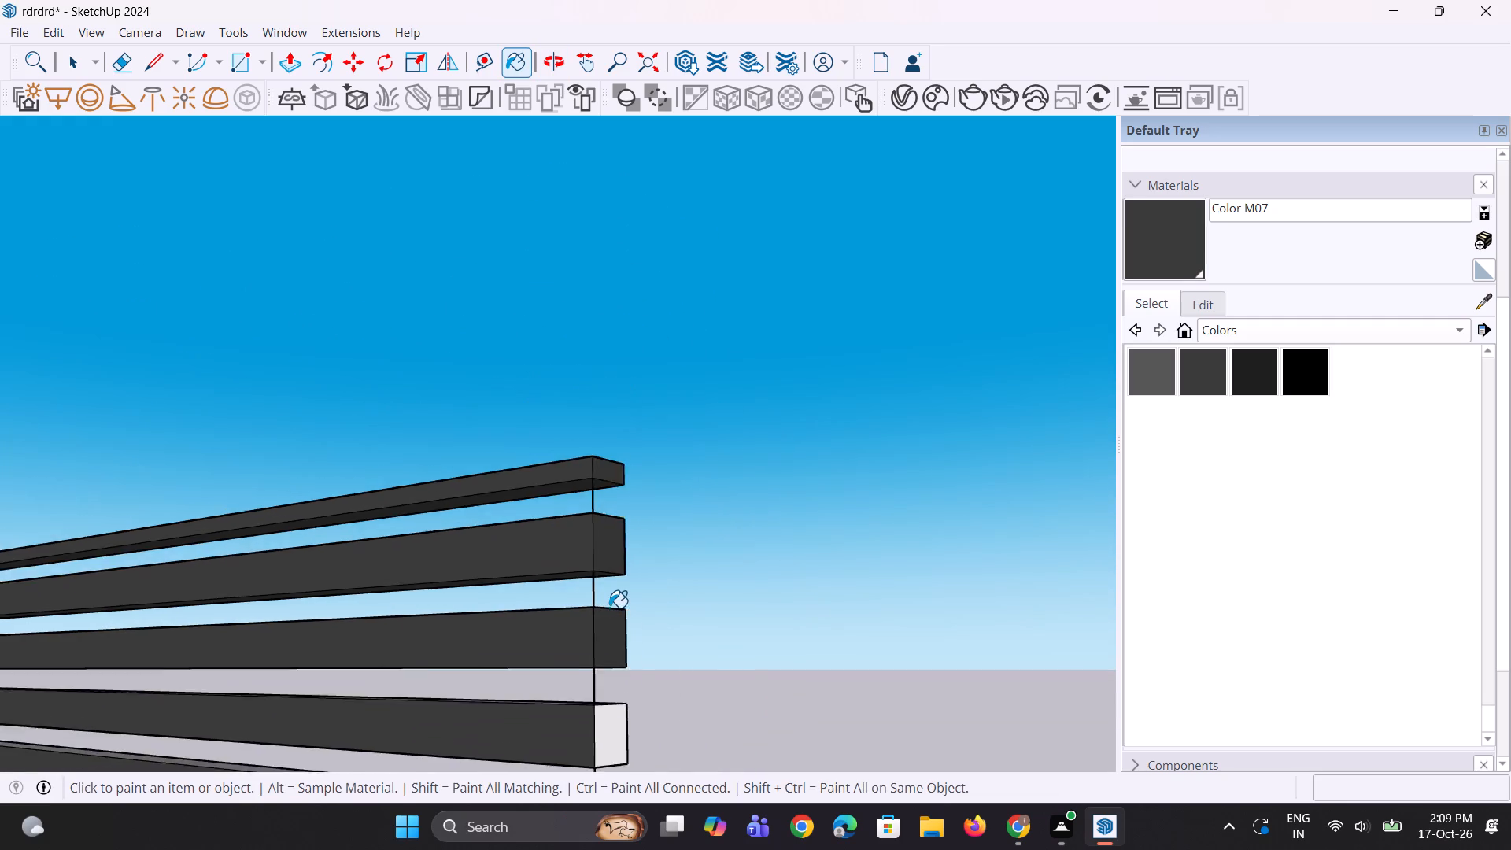
scroll(609, 608, down, 8)
middle_drag(609, 608, 921, 616)
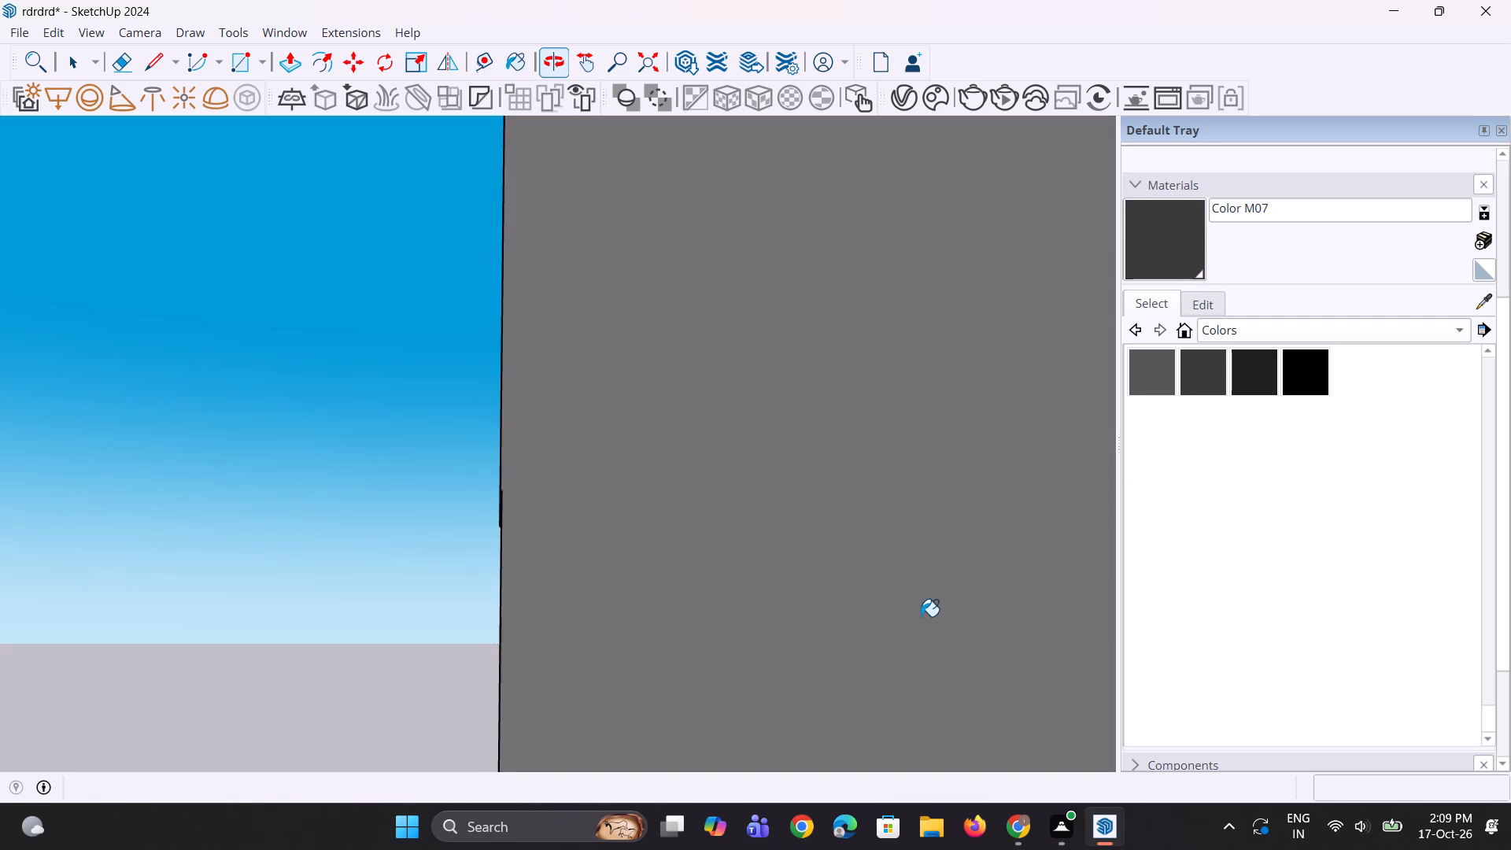
scroll(921, 616, down, 20)
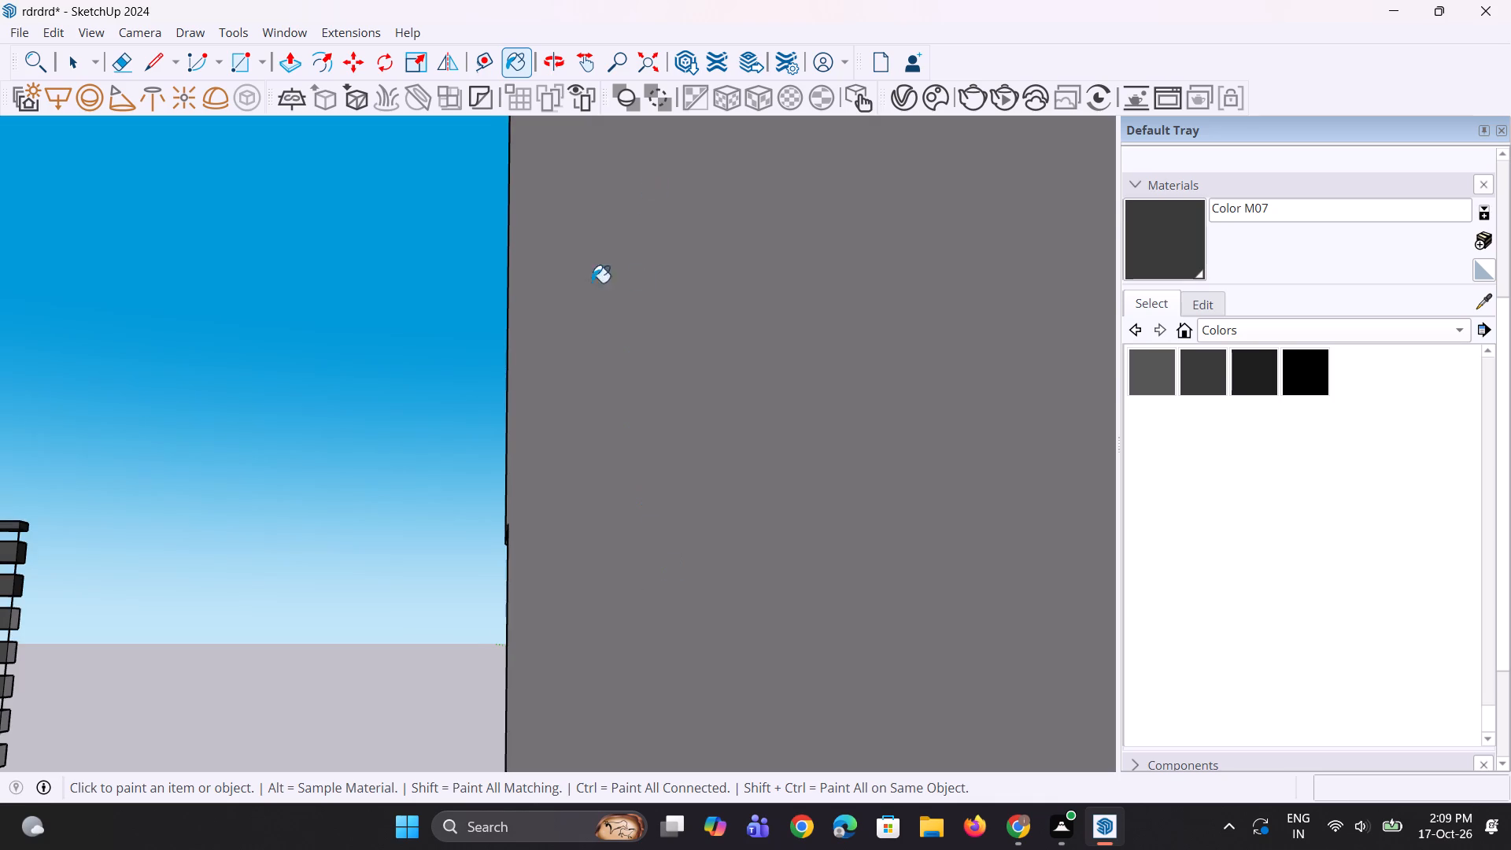
scroll(372, 571, down, 15)
middle_drag(492, 573, 733, 573)
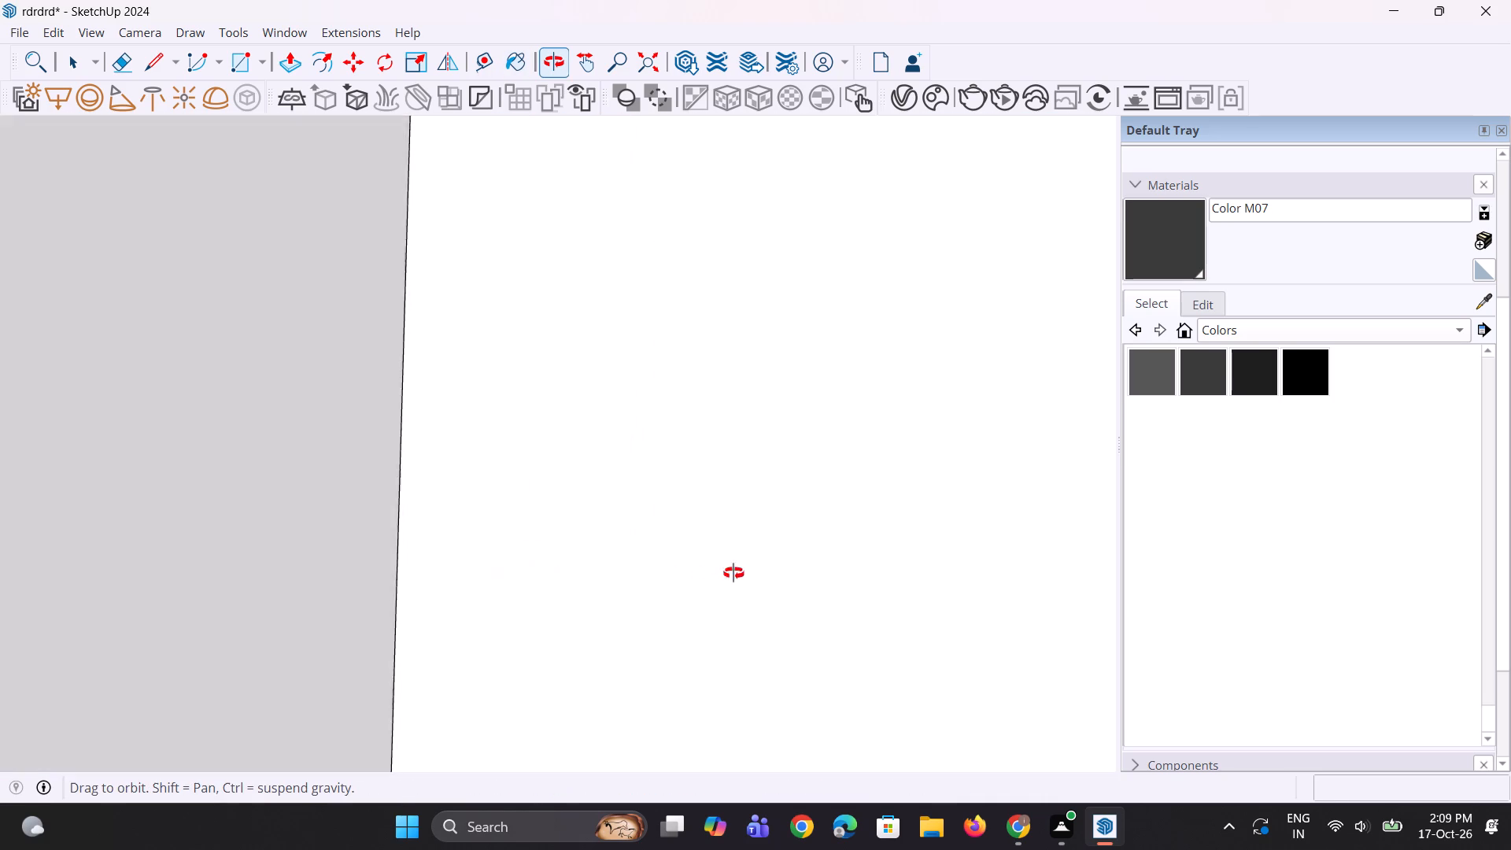
middle_drag(733, 573, 888, 540)
scroll(886, 540, down, 13)
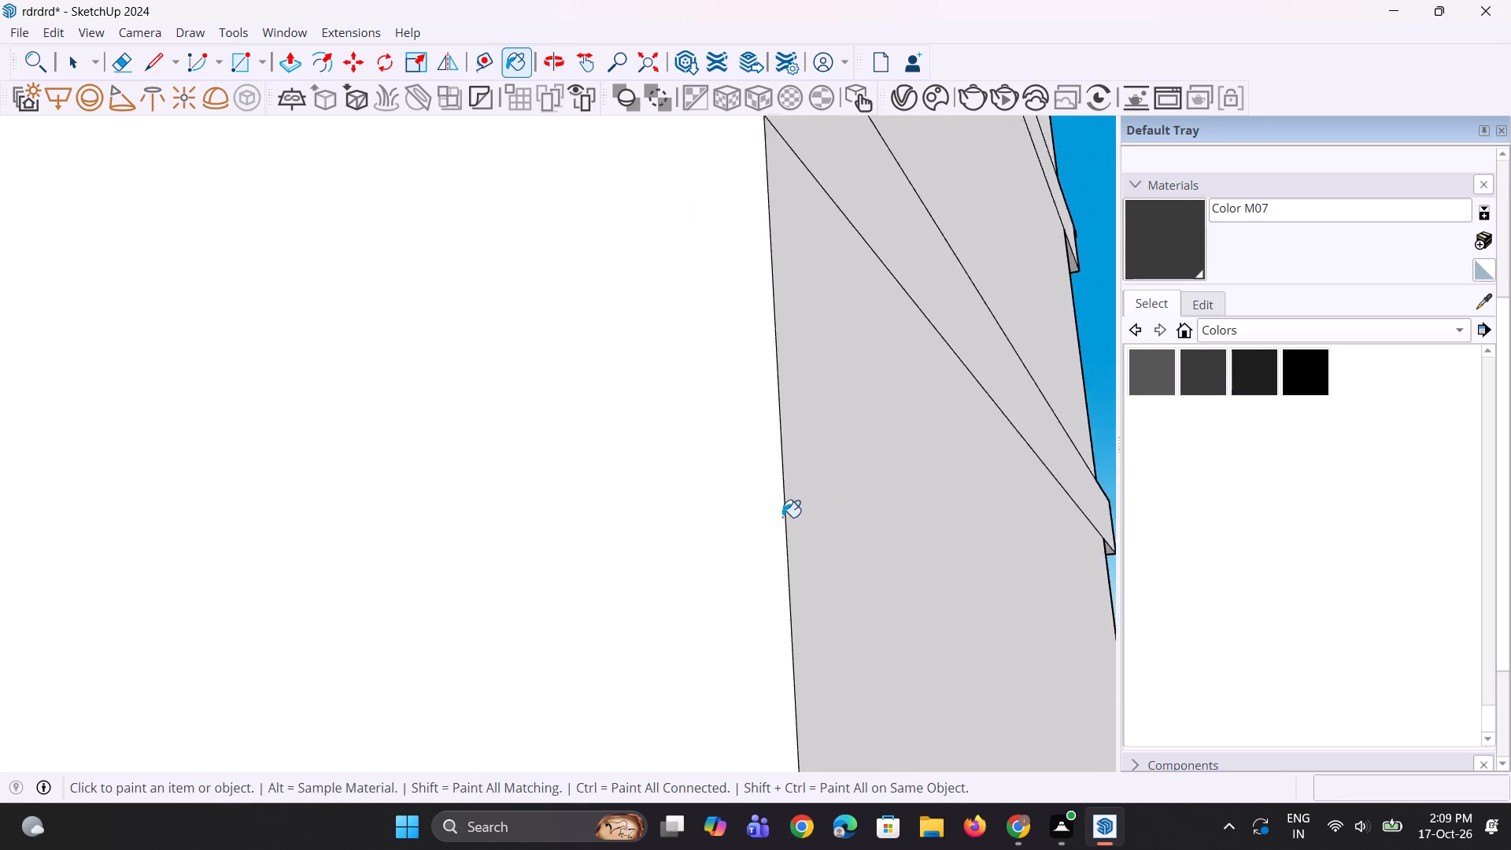
scroll(782, 517, down, 20)
scroll(782, 517, down, 5)
middle_drag(263, 516, 364, 537)
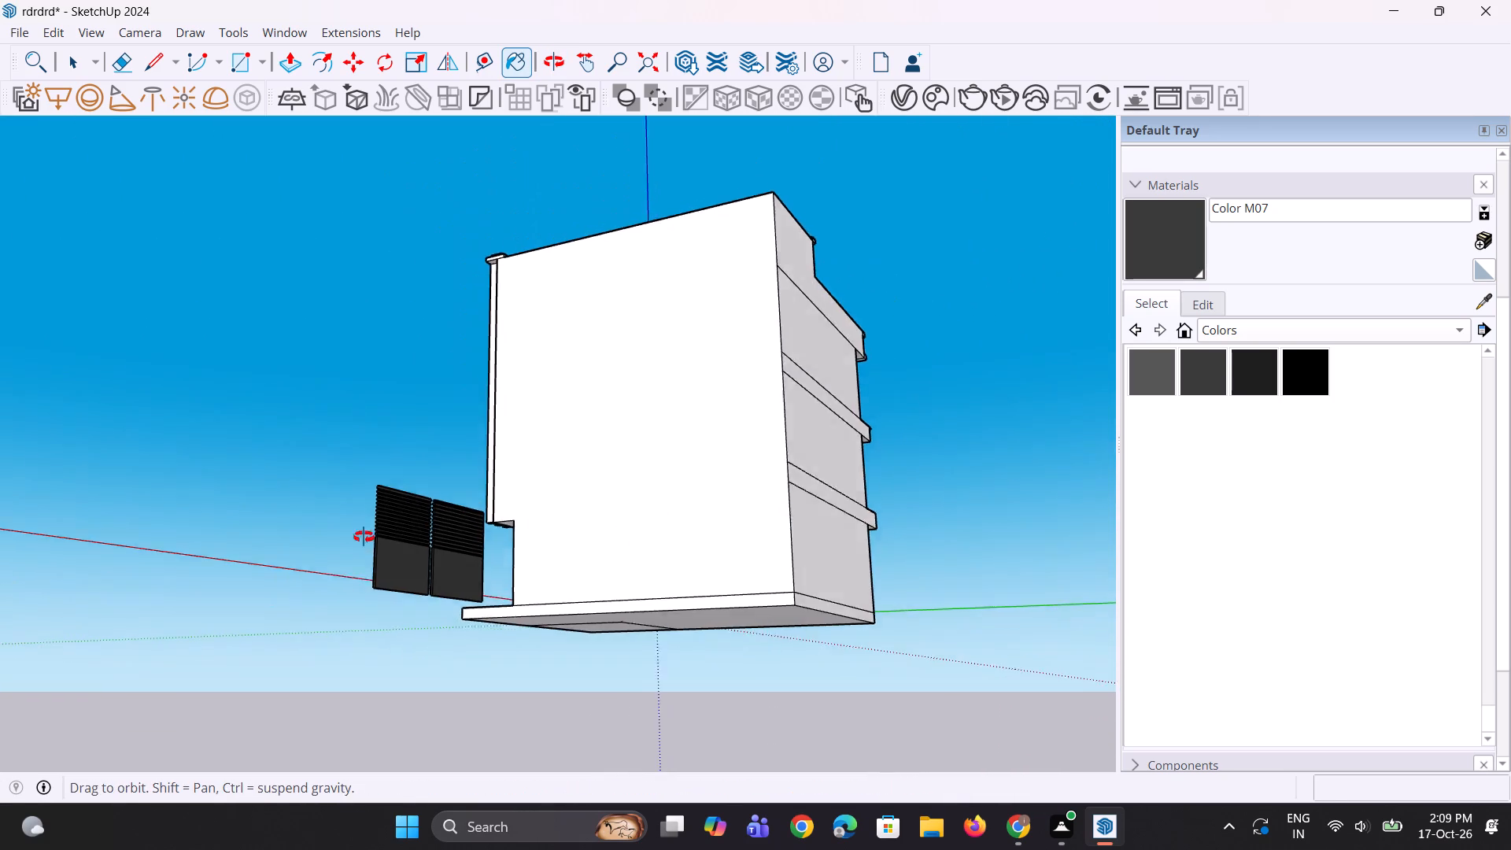
middle_drag(364, 537, 1280, 549)
middle_drag(663, 592, 1040, 596)
scroll(684, 571, up, 3)
scroll(538, 556, up, 2)
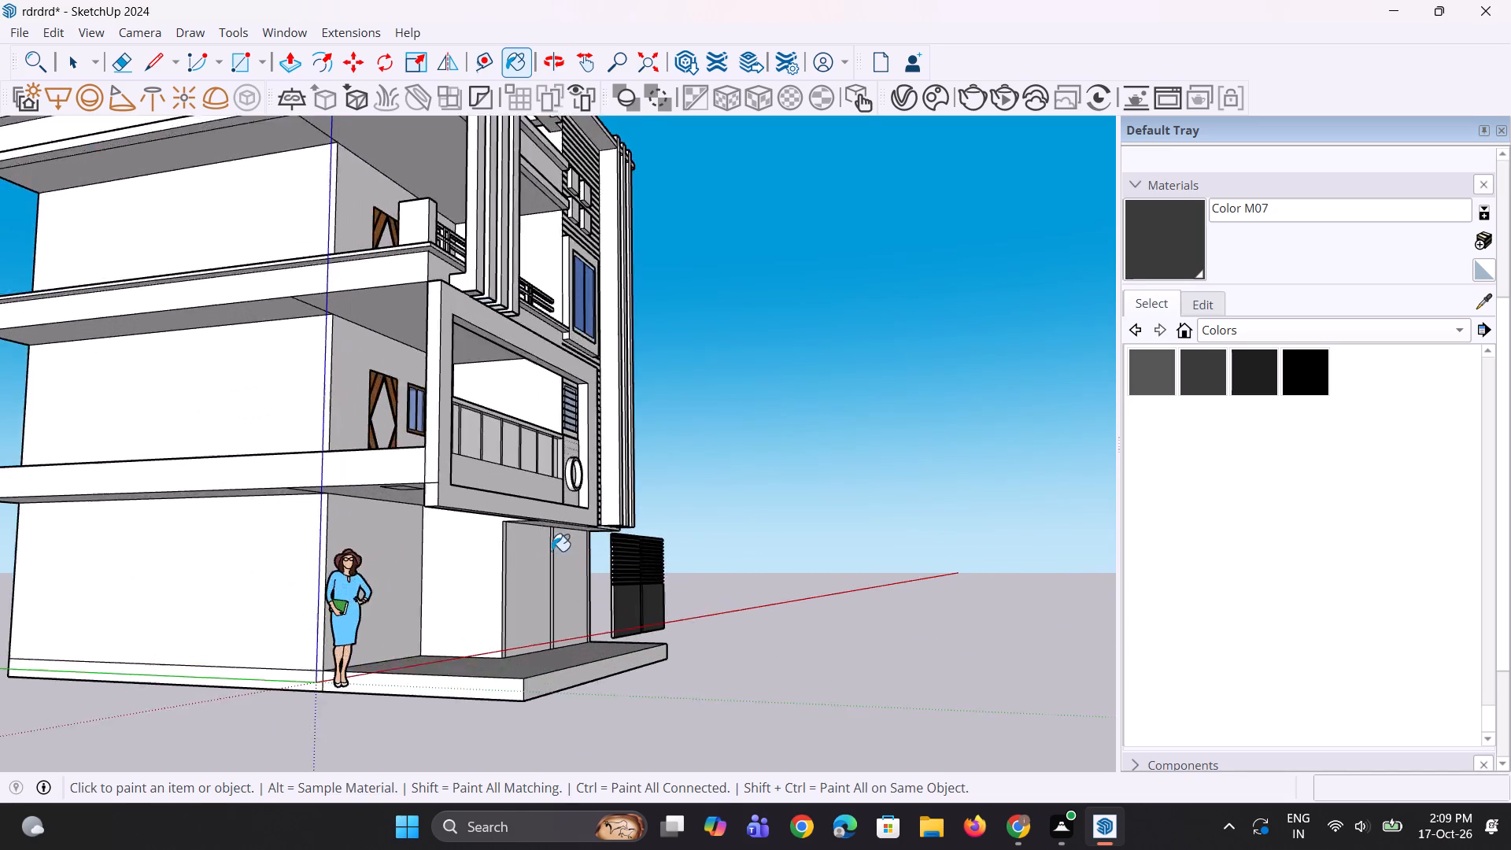
scroll(552, 551, up, 17)
click(645, 585)
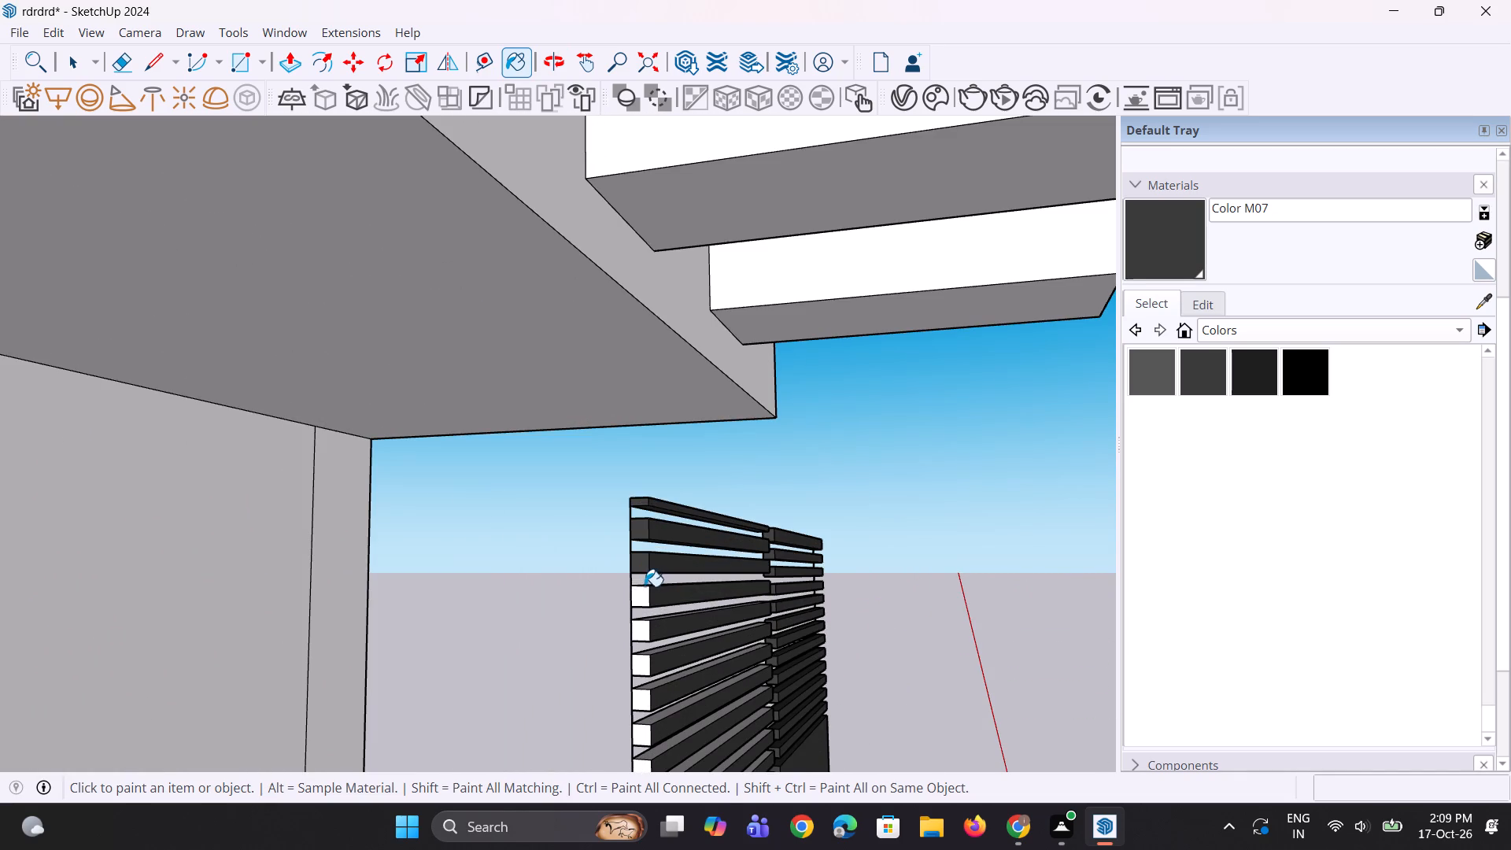
click(645, 602)
scroll(612, 556, down, 1)
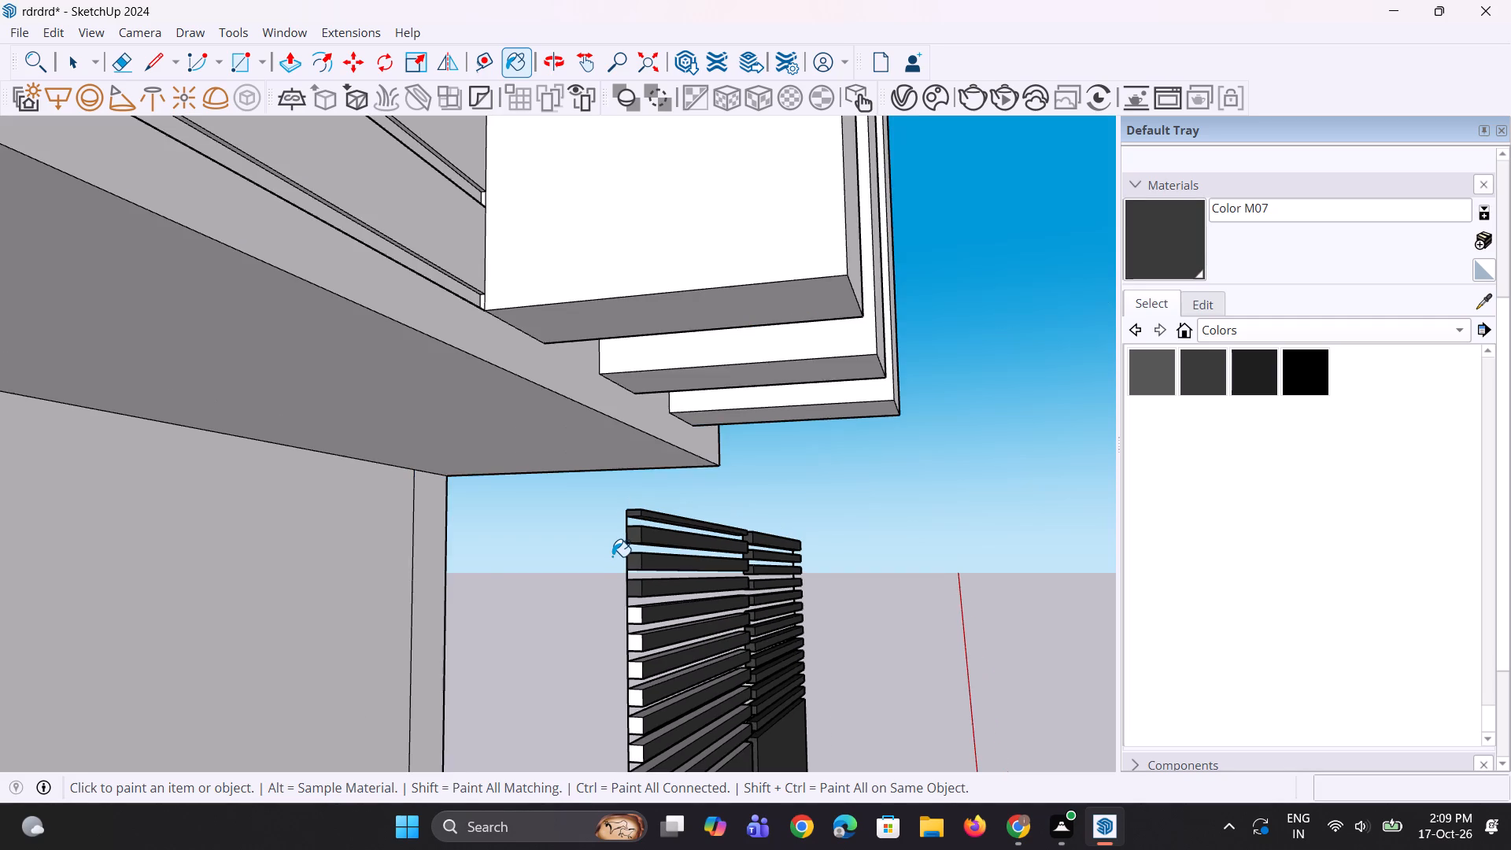
scroll(612, 556, down, 1)
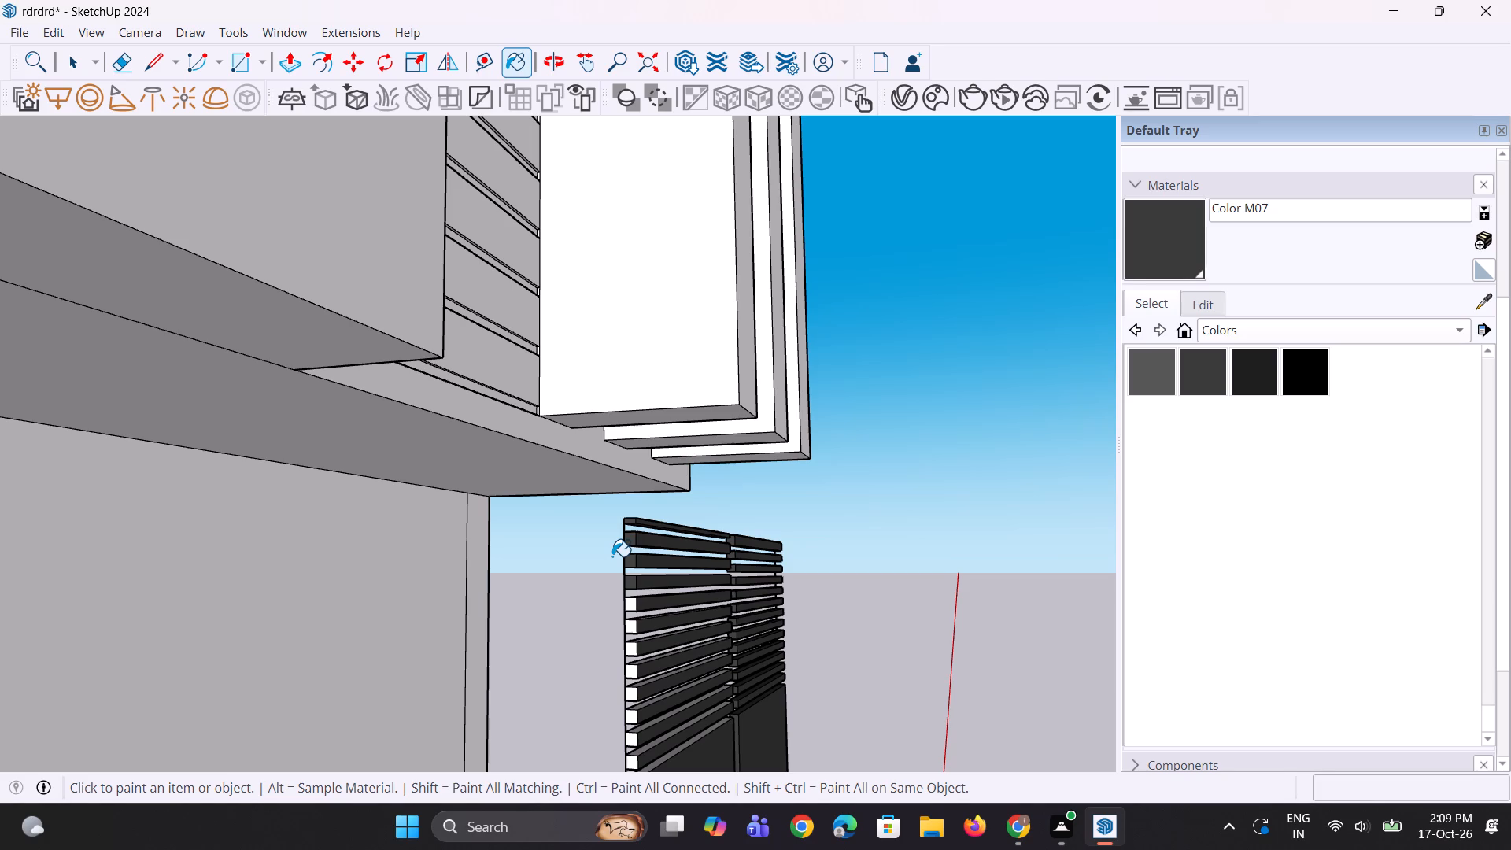
scroll(525, 608, down, 2)
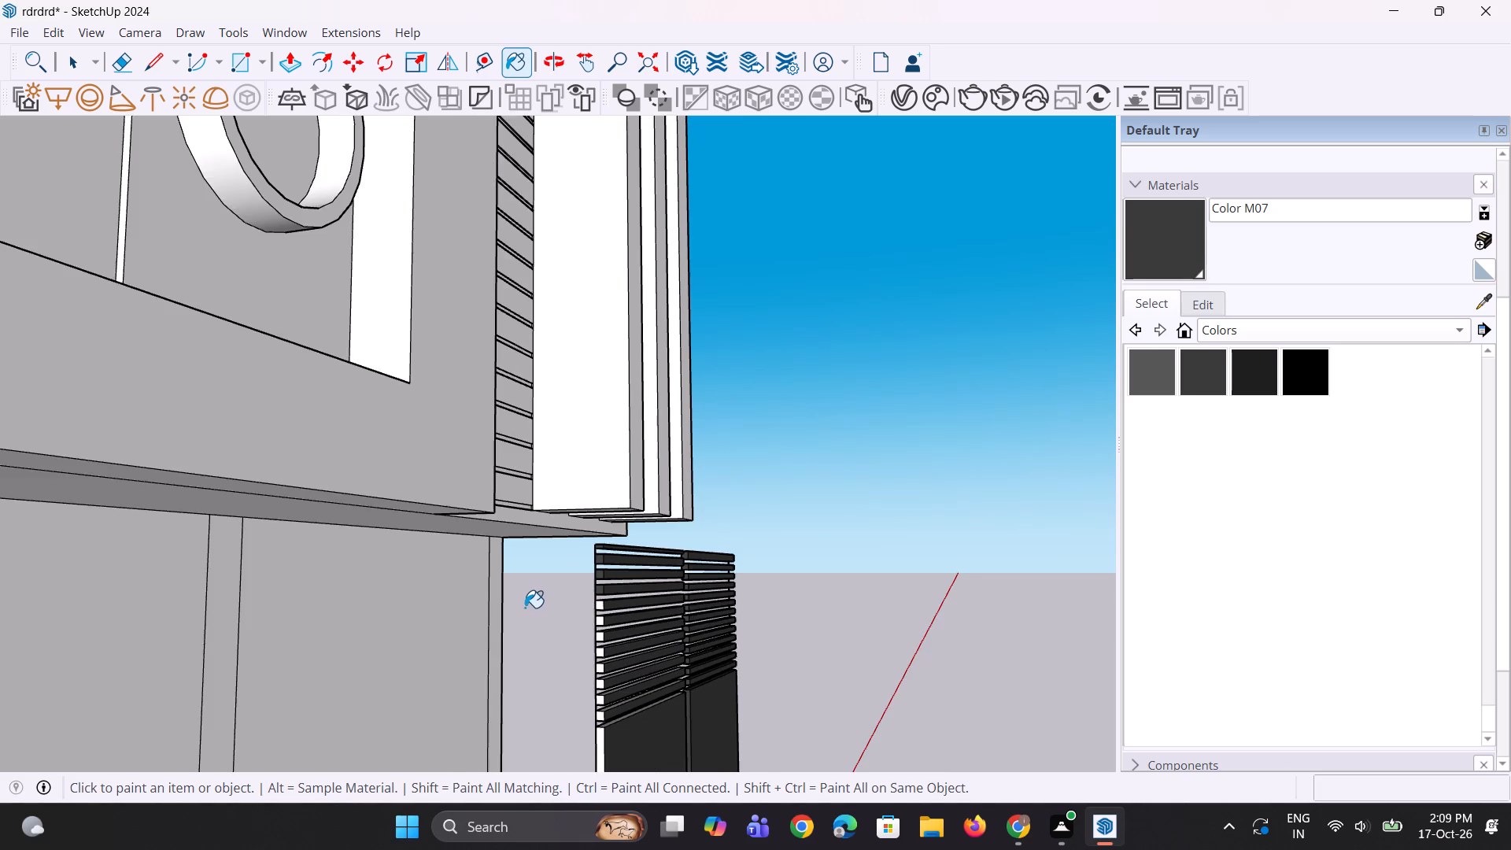
middle_drag(525, 608, 610, 594)
scroll(512, 623, up, 5)
click(517, 620)
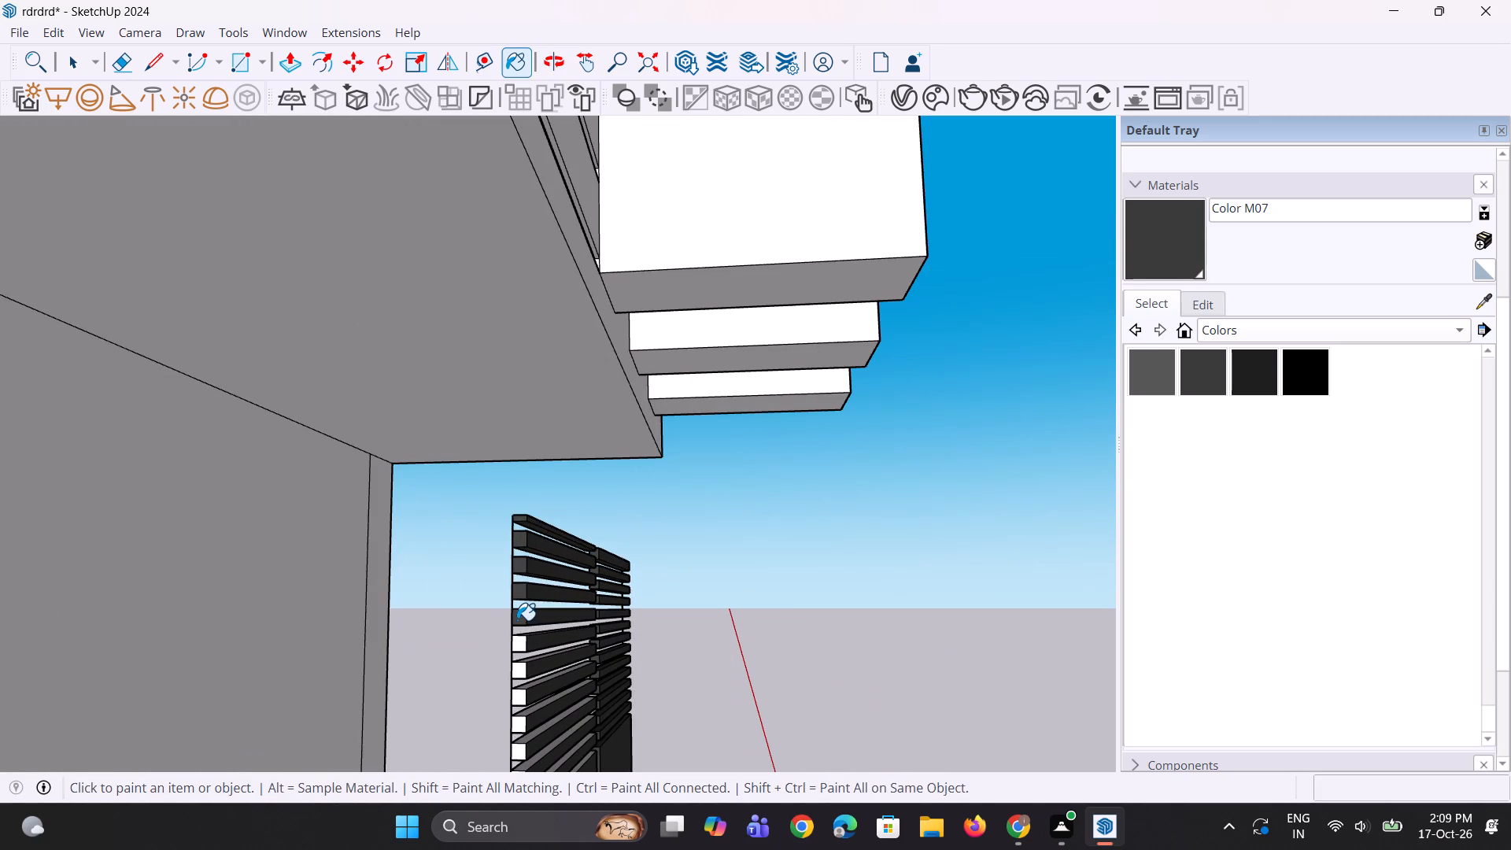
Paint the house-side end face of the nearer panel's solid lower part with Color M07.
scroll(517, 620, down, 1)
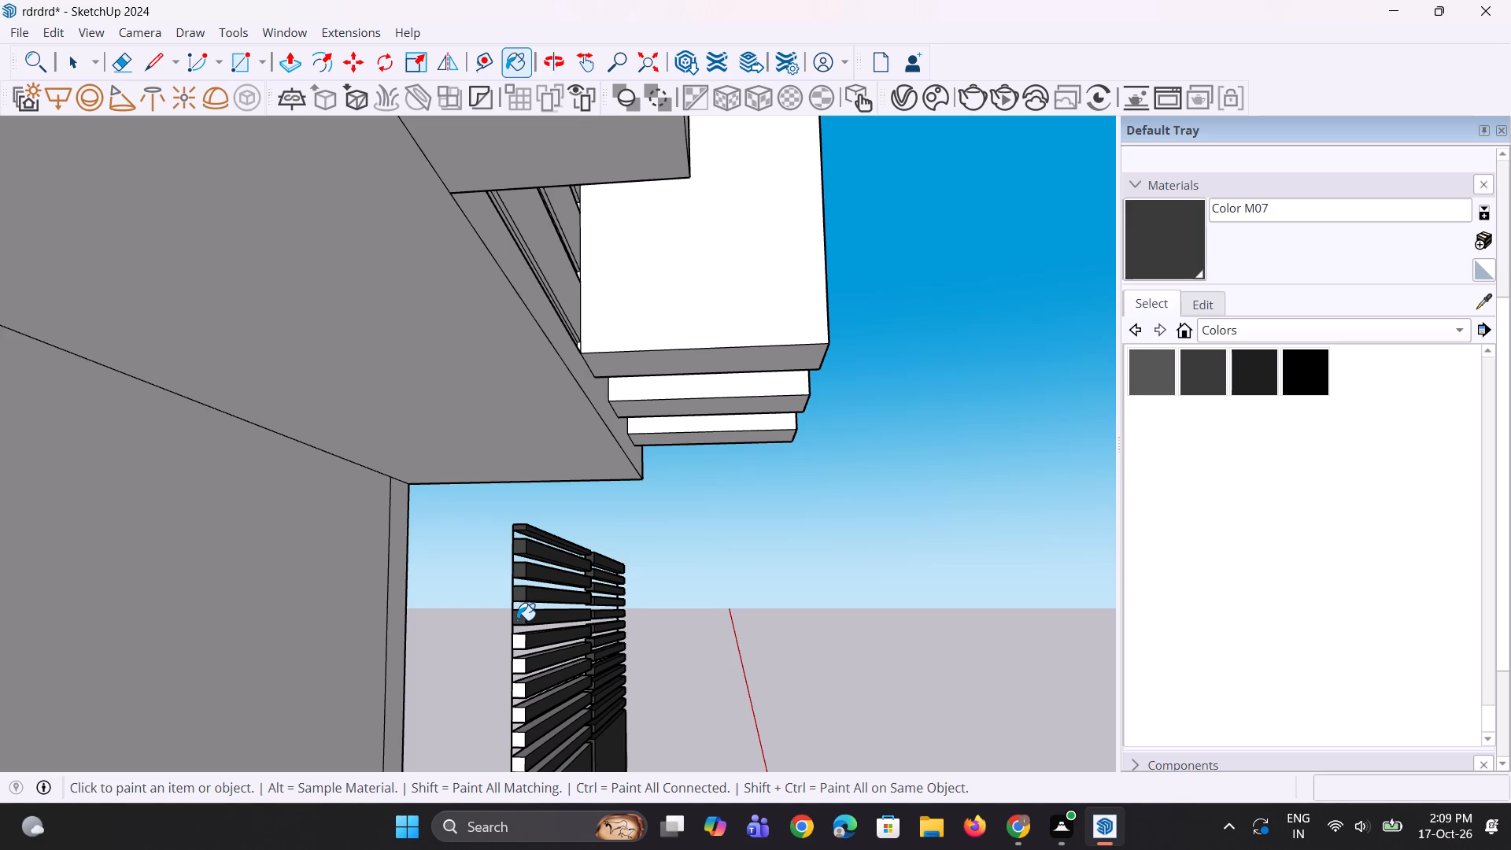
scroll(517, 620, down, 2)
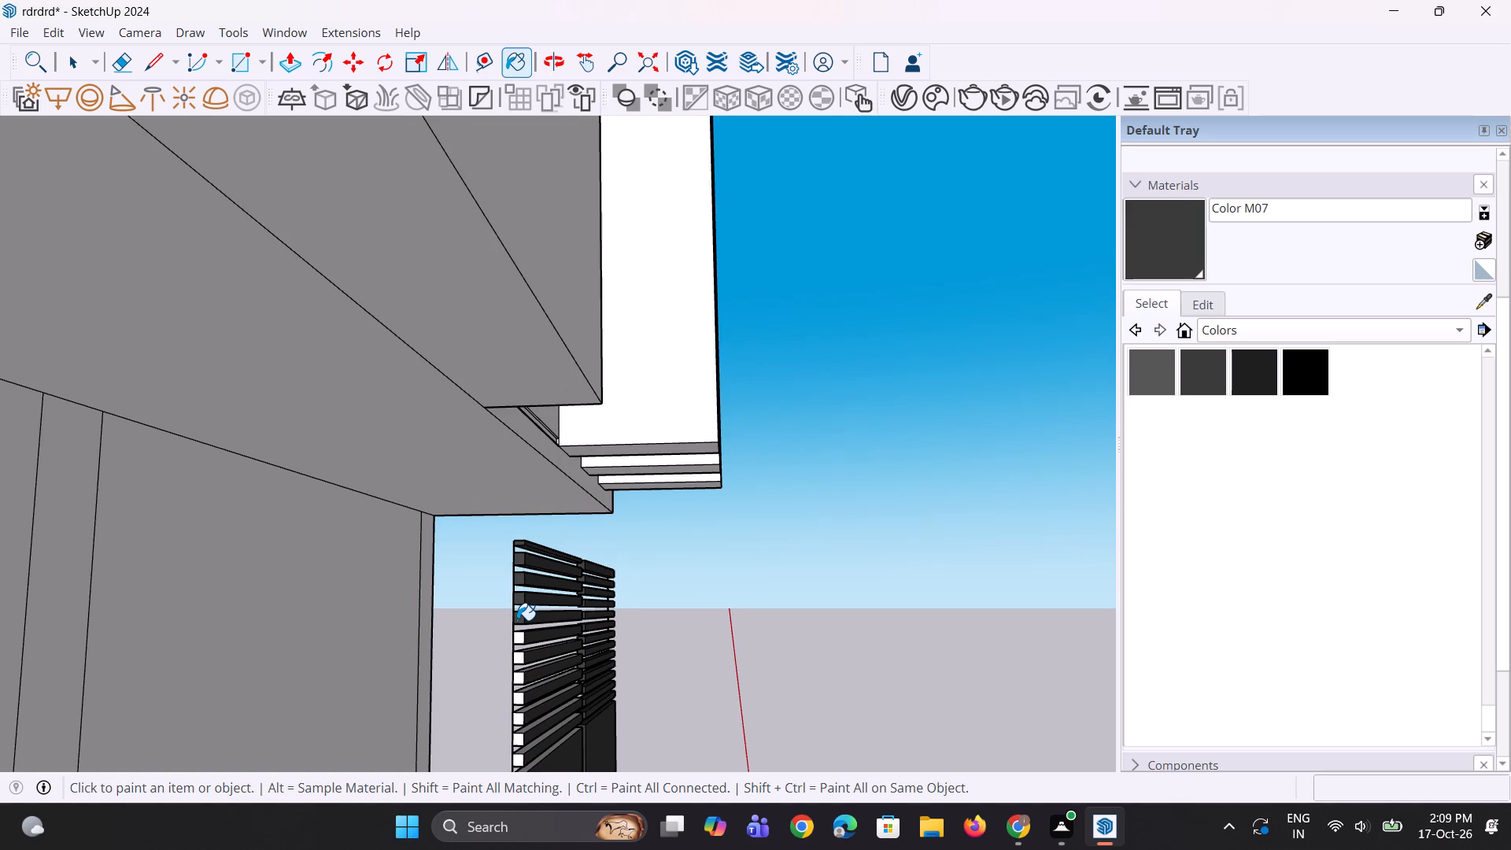
scroll(517, 620, down, 1)
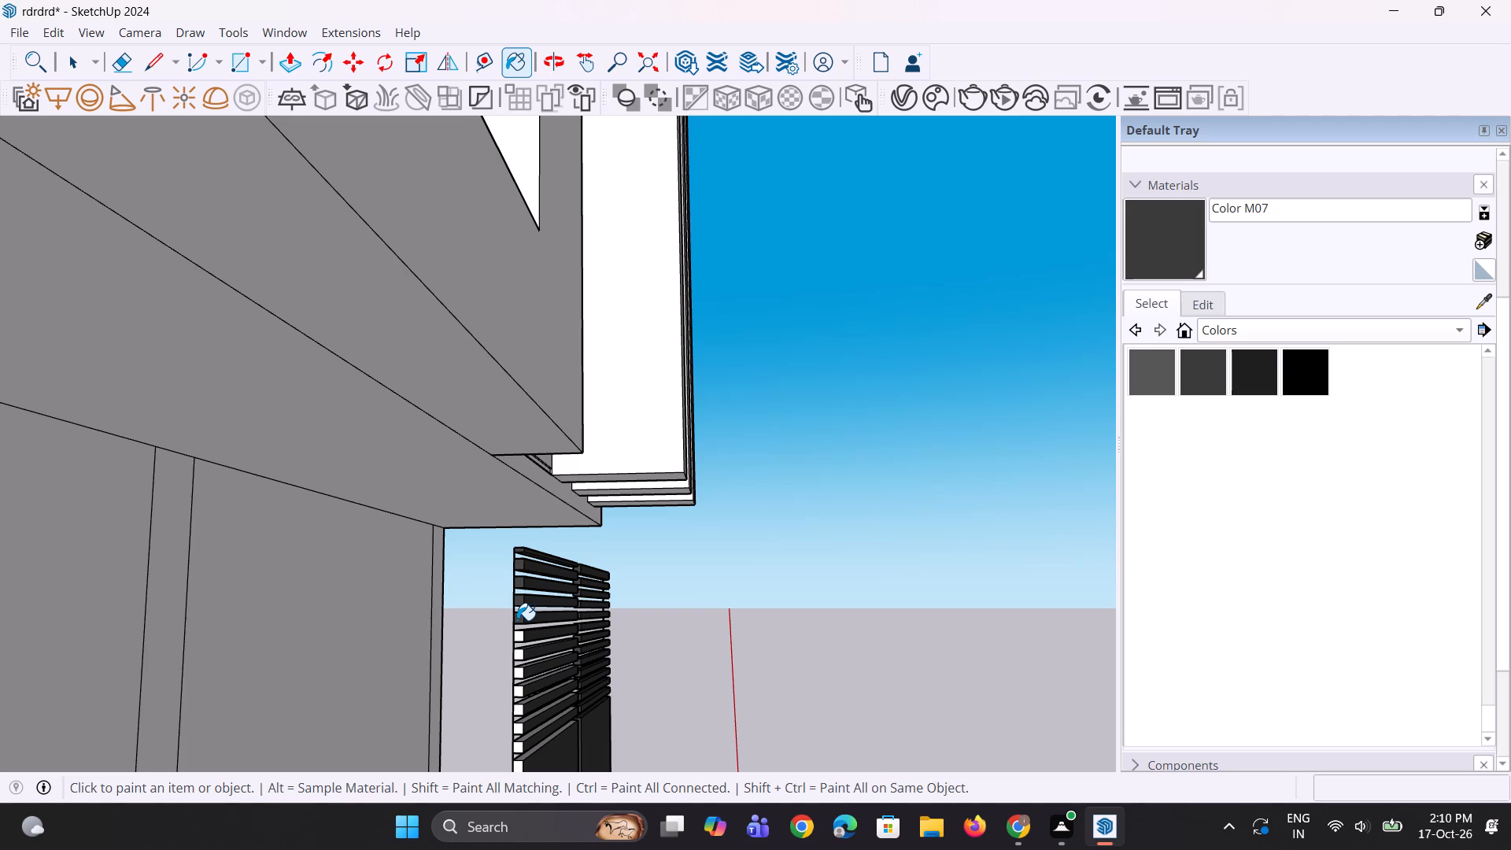
scroll(522, 619, down, 5)
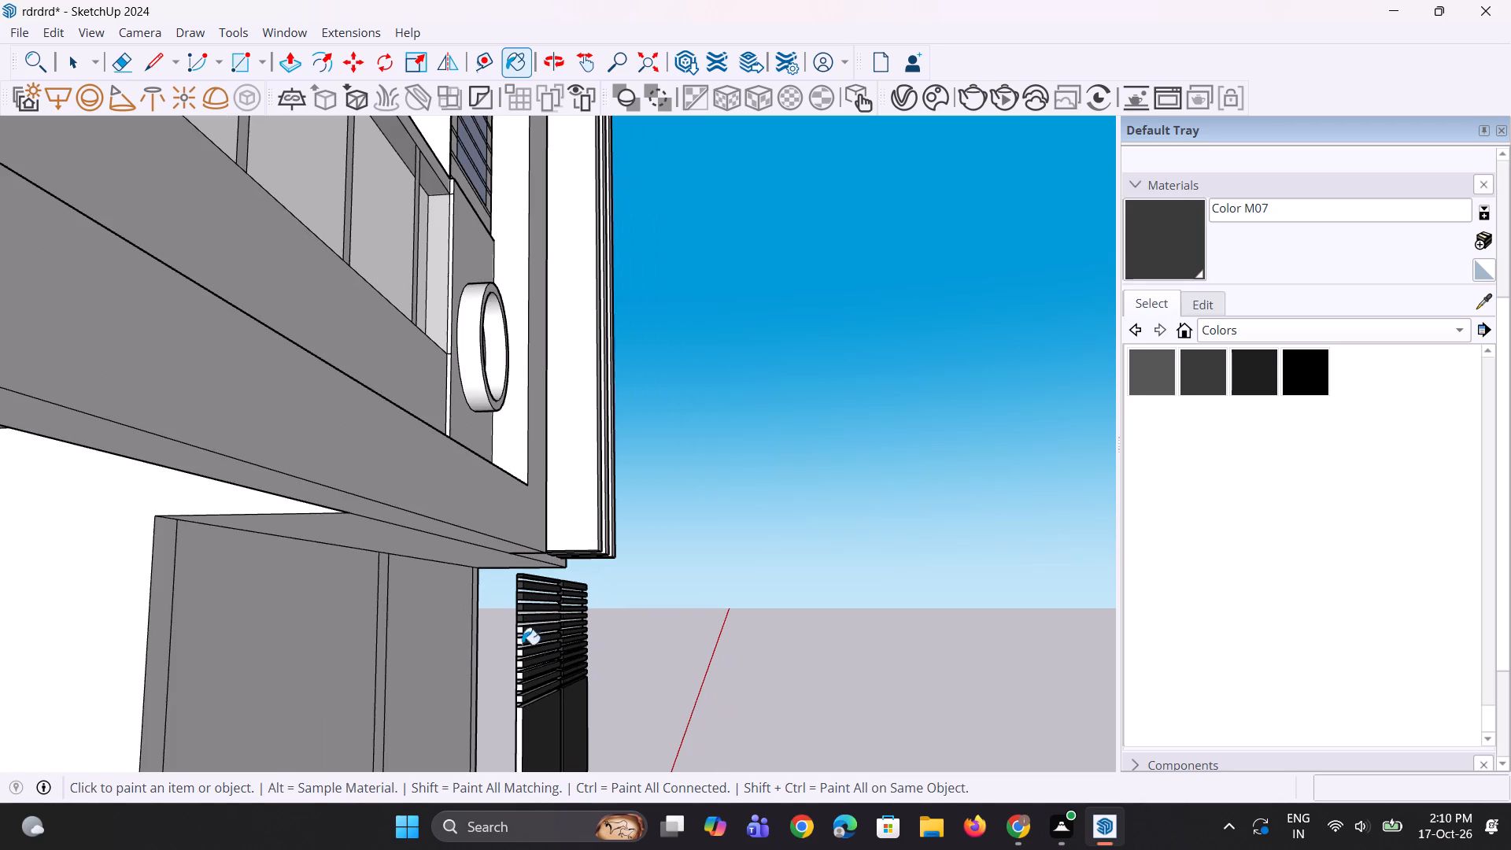
scroll(515, 789, up, 10)
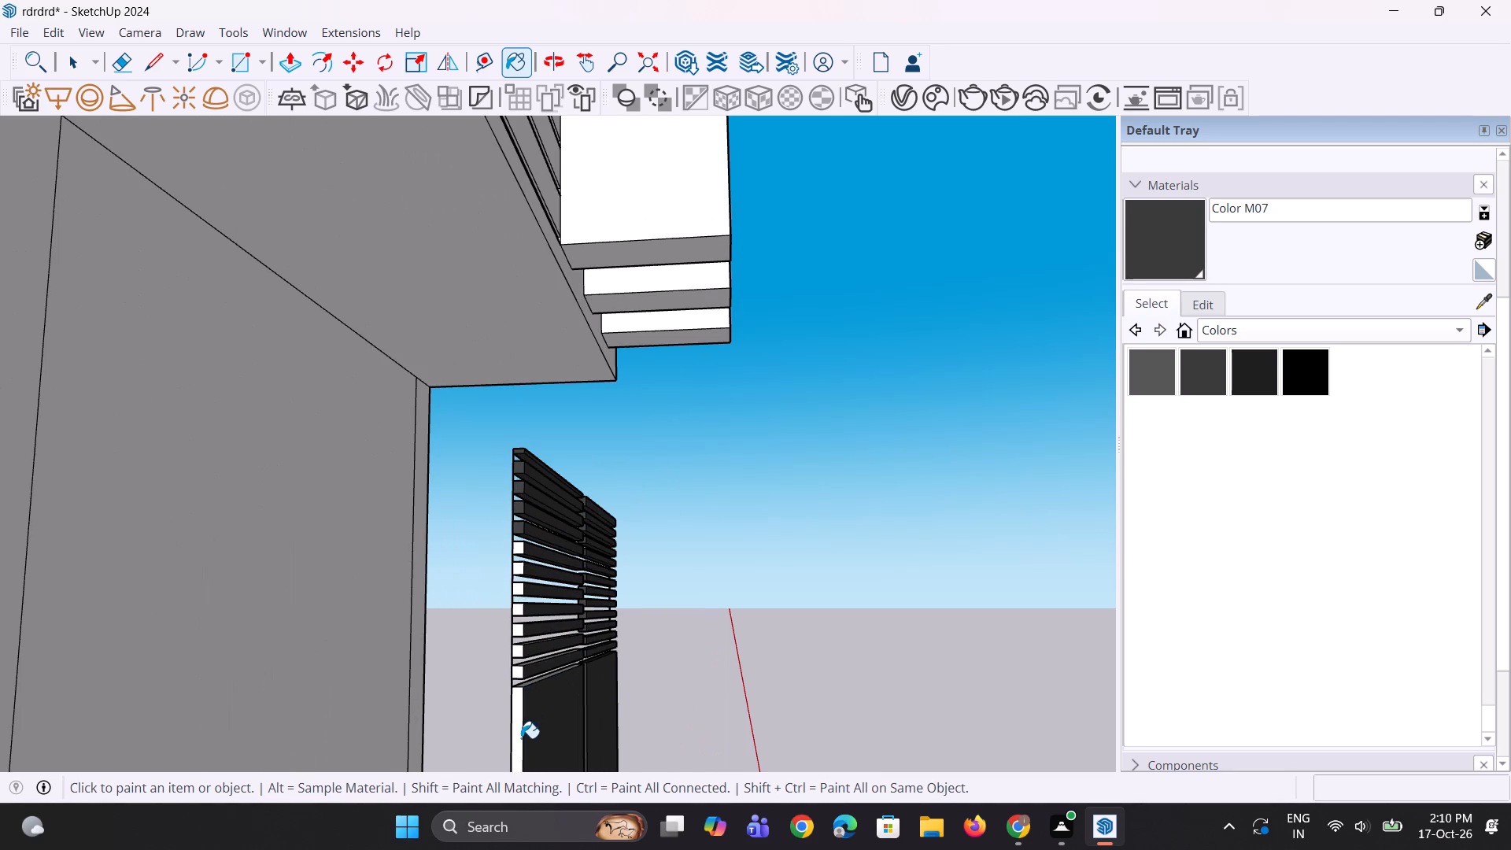
scroll(521, 649, down, 3)
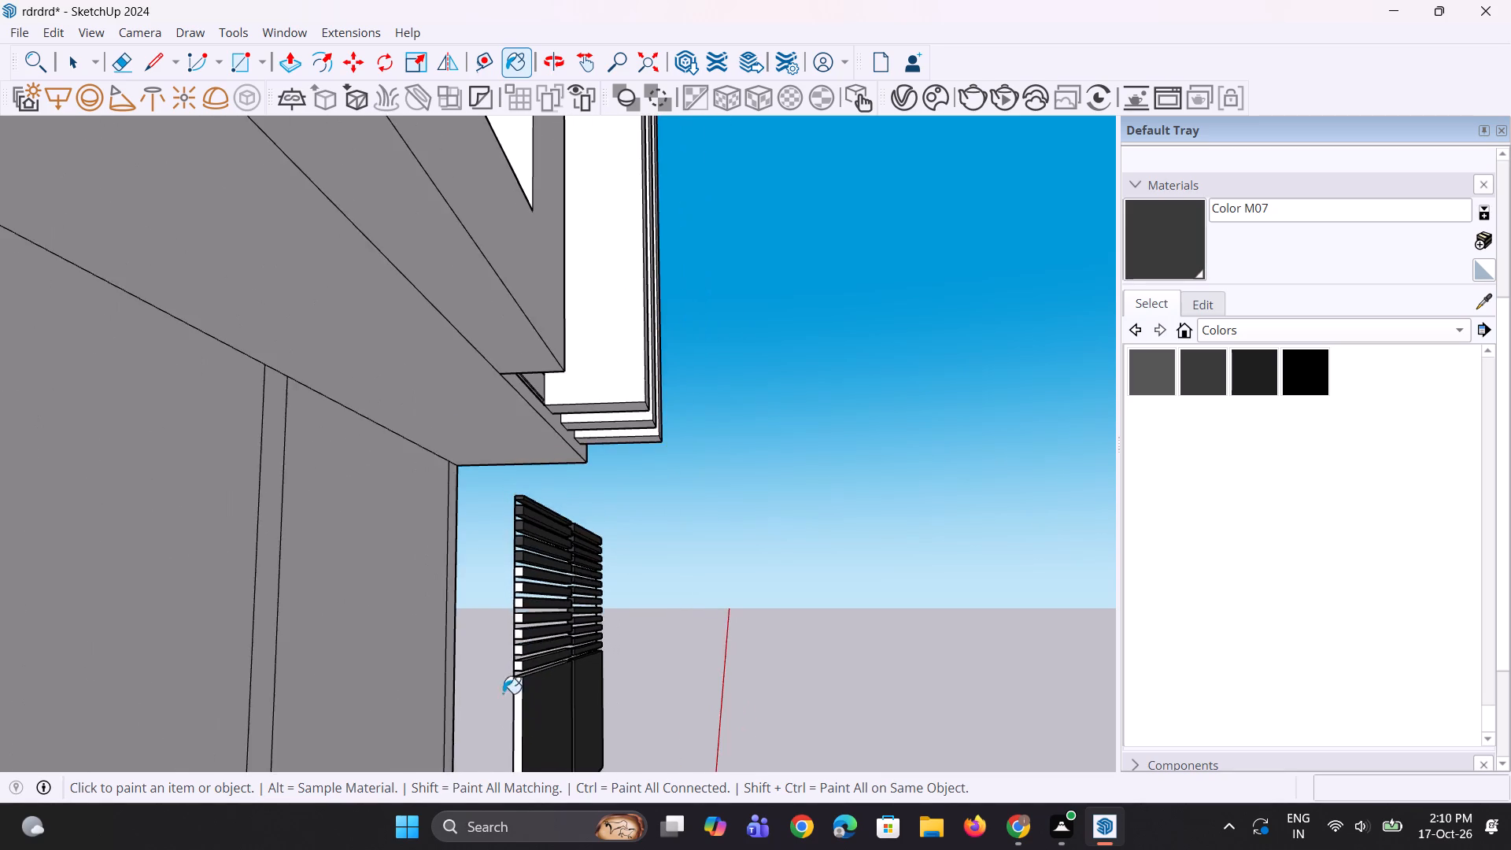
scroll(497, 751, up, 4)
click(530, 699)
Paint the house-side end faces of the nearer panel's seven lowest slats with Color M07.
scroll(559, 585, up, 2)
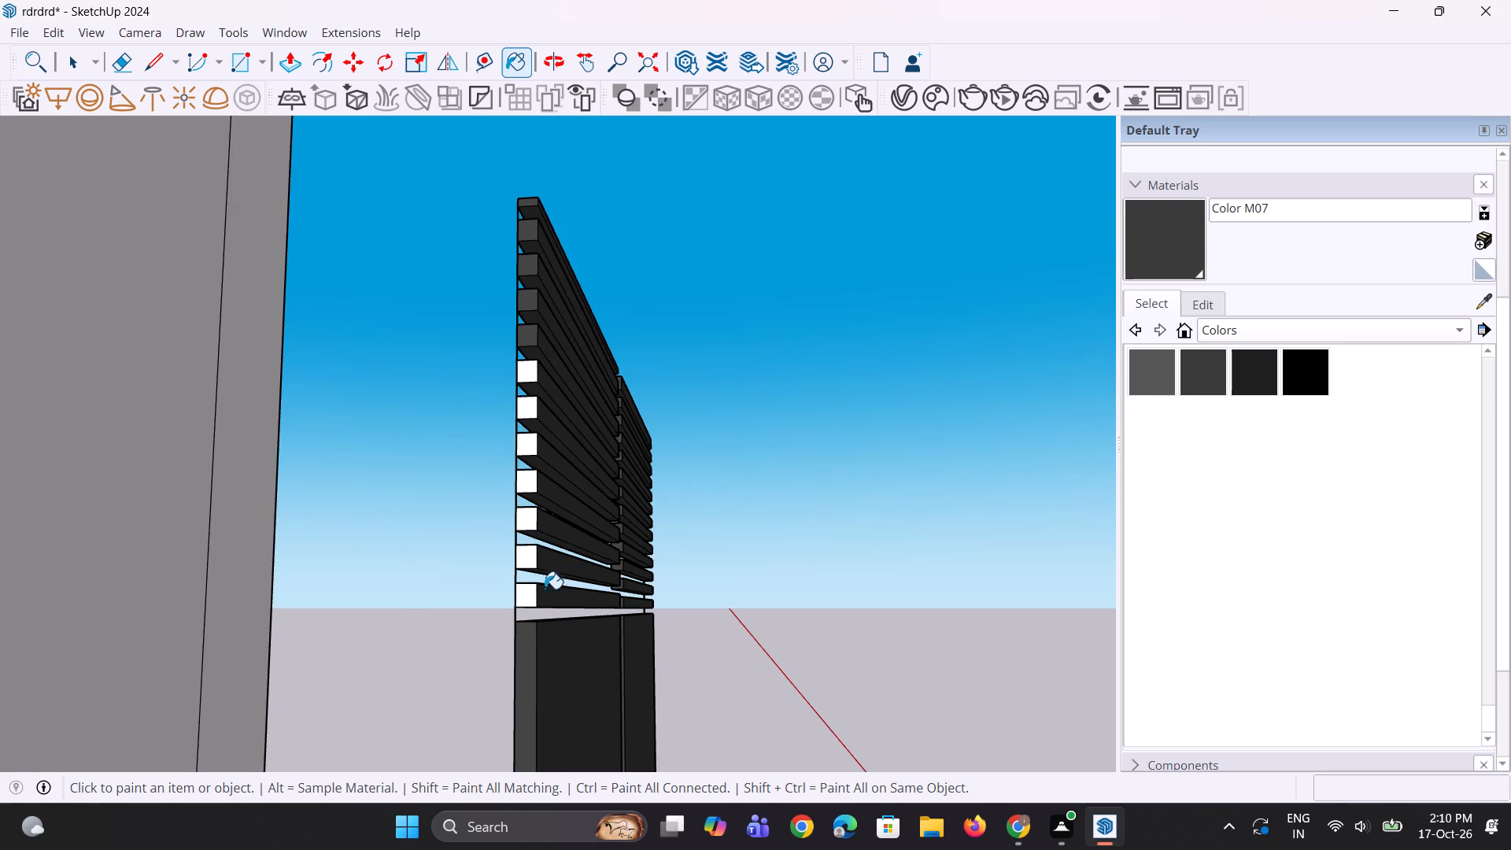
click(530, 593)
click(529, 564)
click(528, 523)
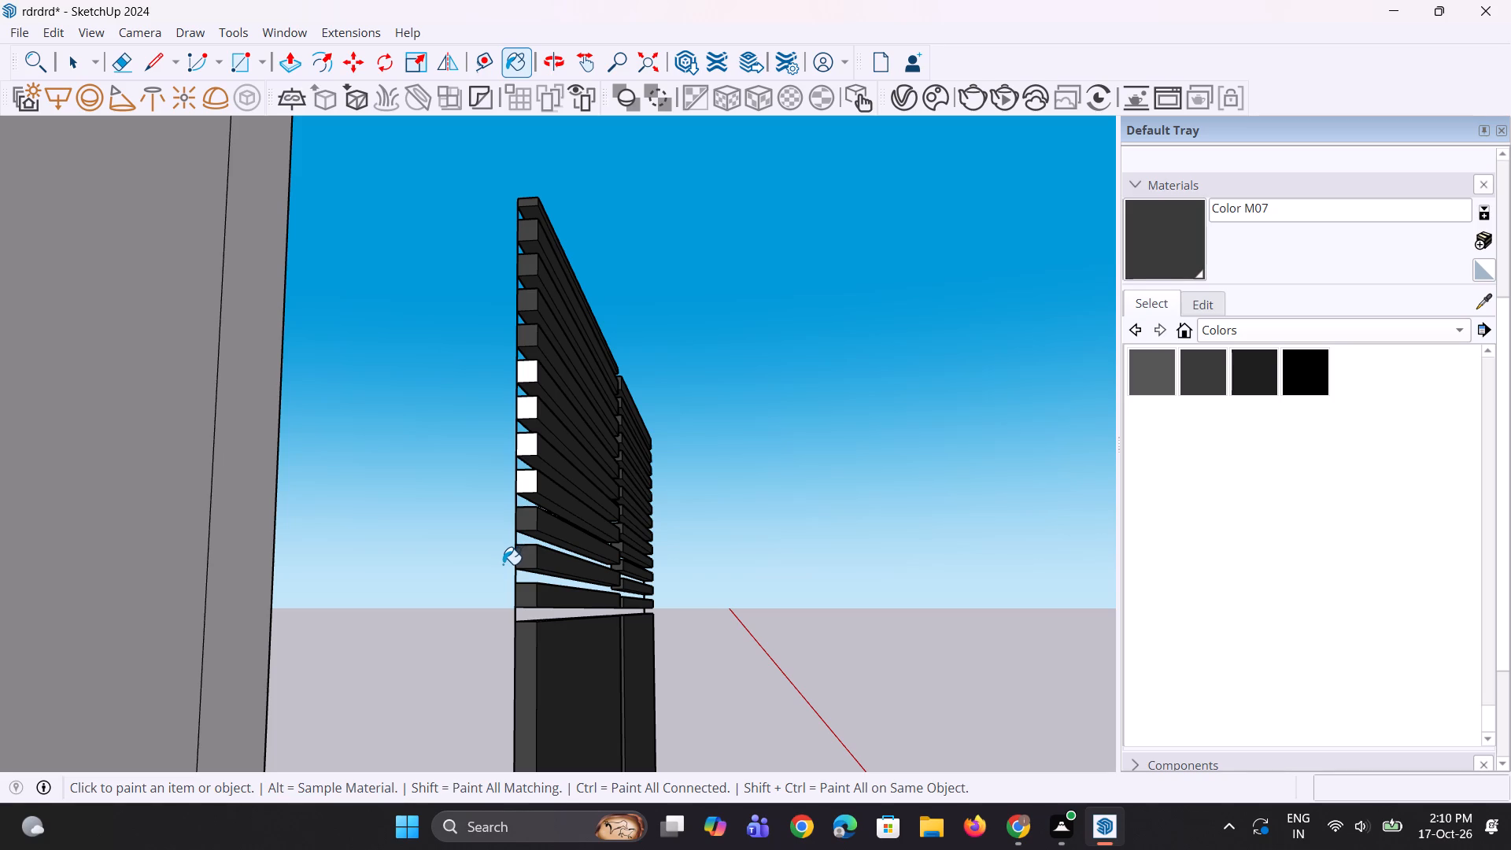
scroll(522, 566, up, 1)
click(535, 473)
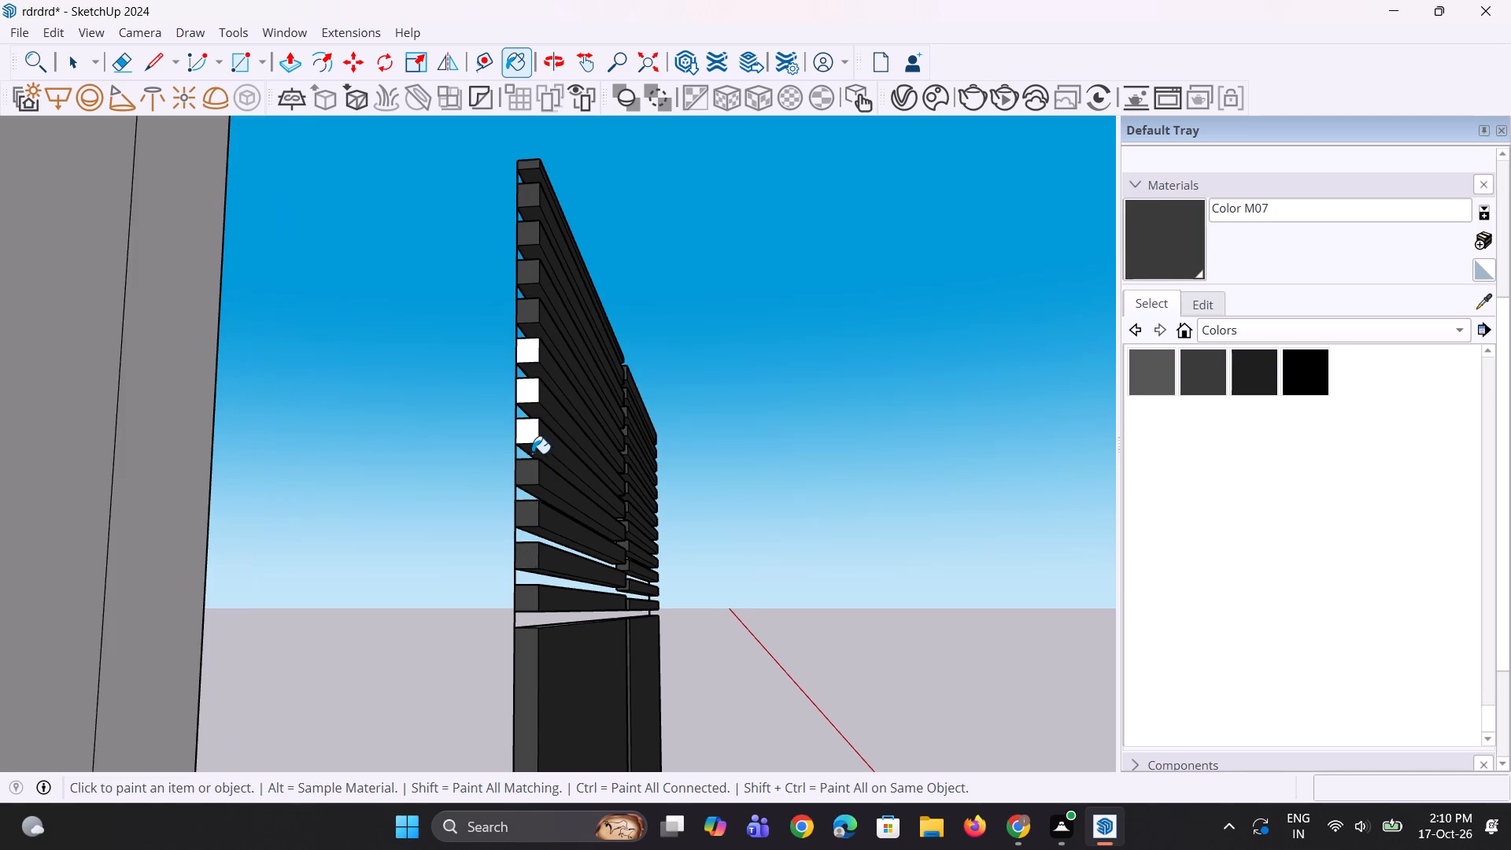
click(529, 430)
click(529, 393)
click(530, 354)
Paint the top faces of the nearer panel's solid lower part and its five lowest slats with Color M07.
scroll(503, 554, down, 4)
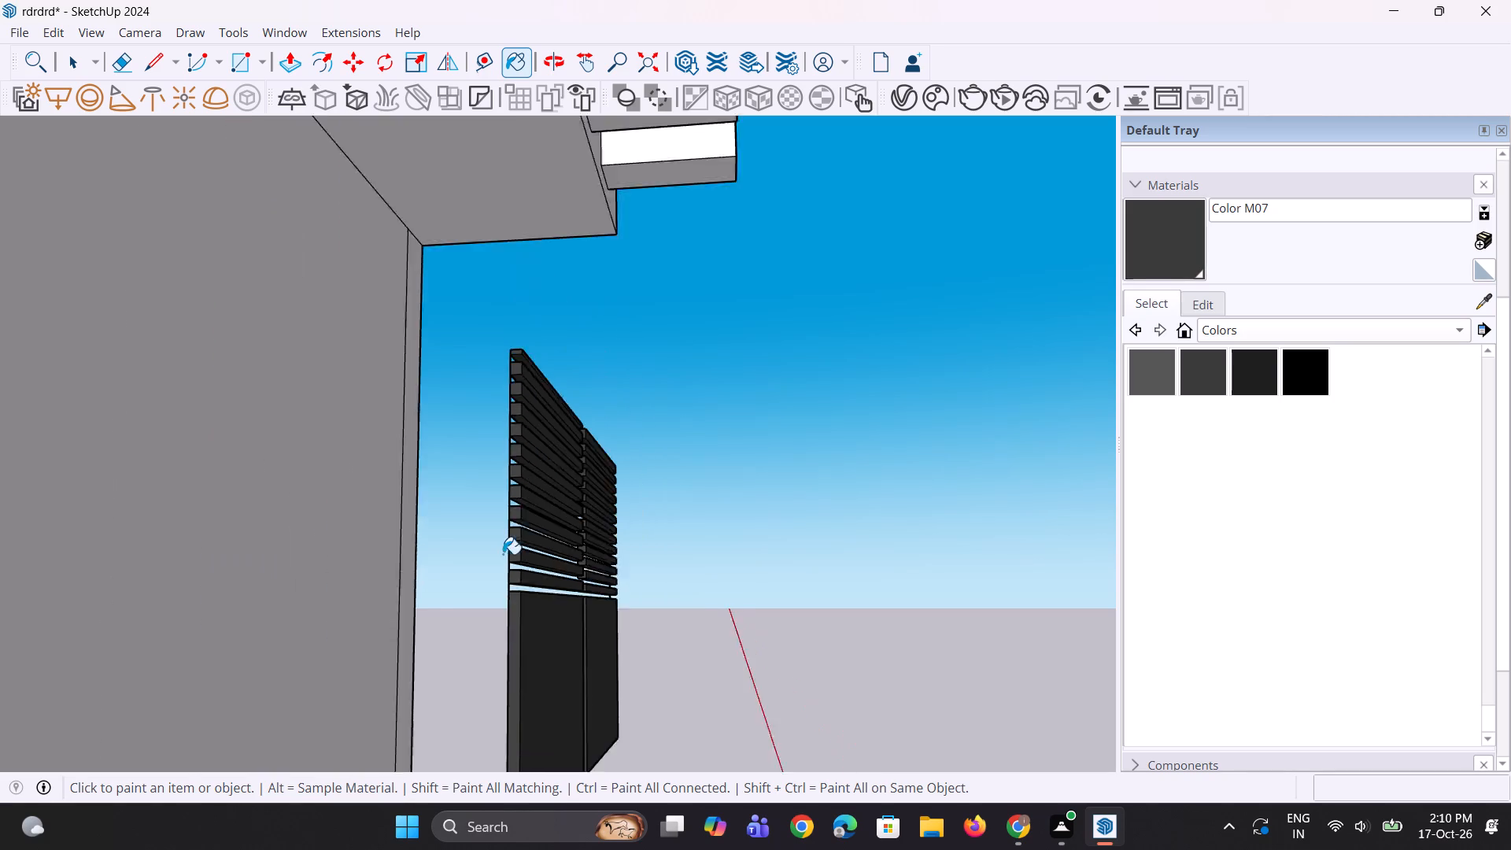
middle_drag(546, 620, 406, 767)
scroll(453, 657, up, 4)
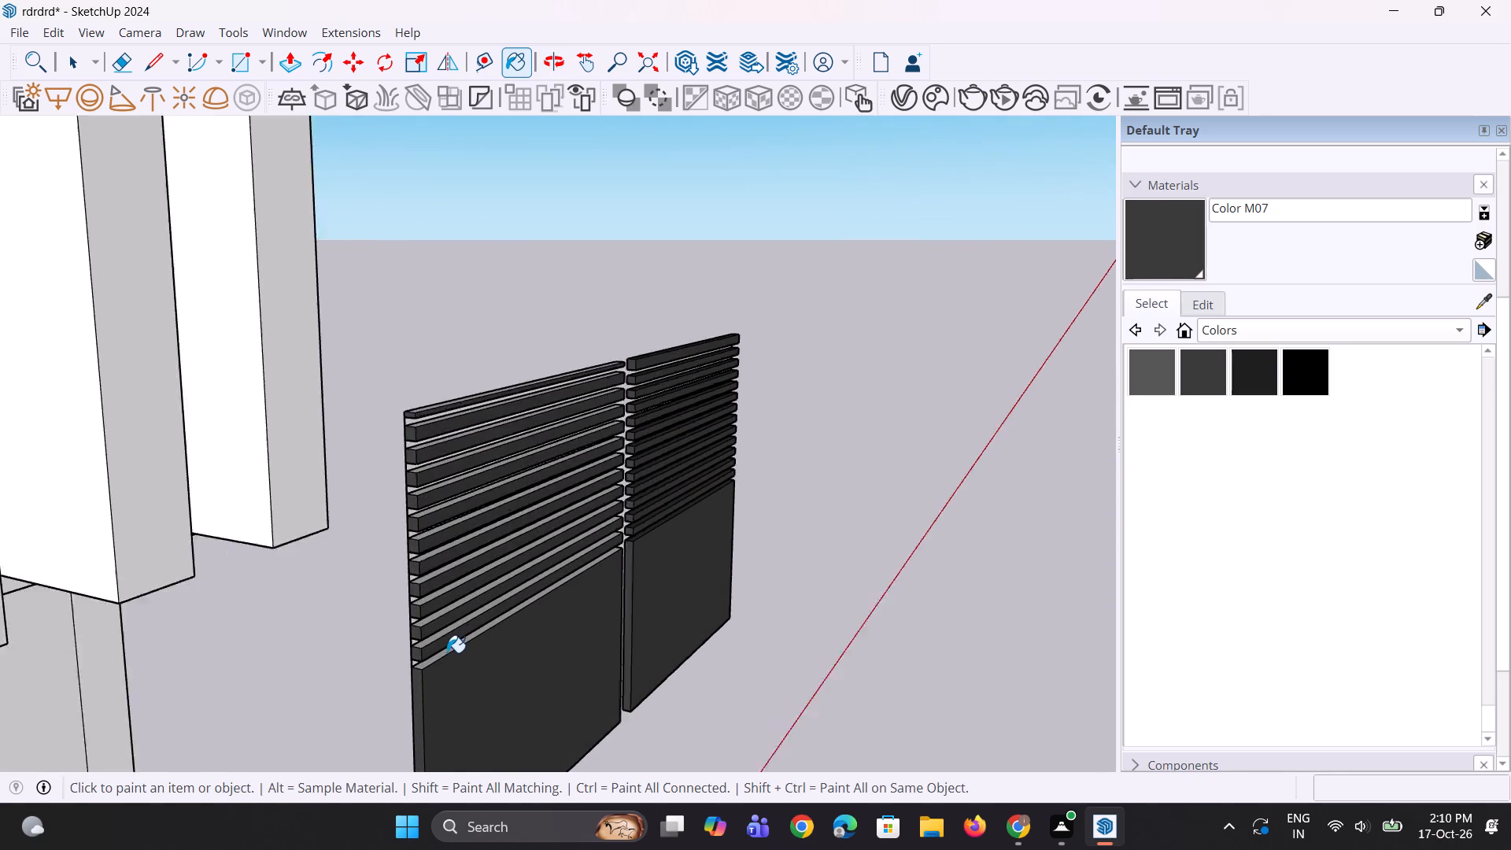
scroll(447, 652, up, 5)
click(424, 660)
scroll(419, 631, up, 2)
click(419, 631)
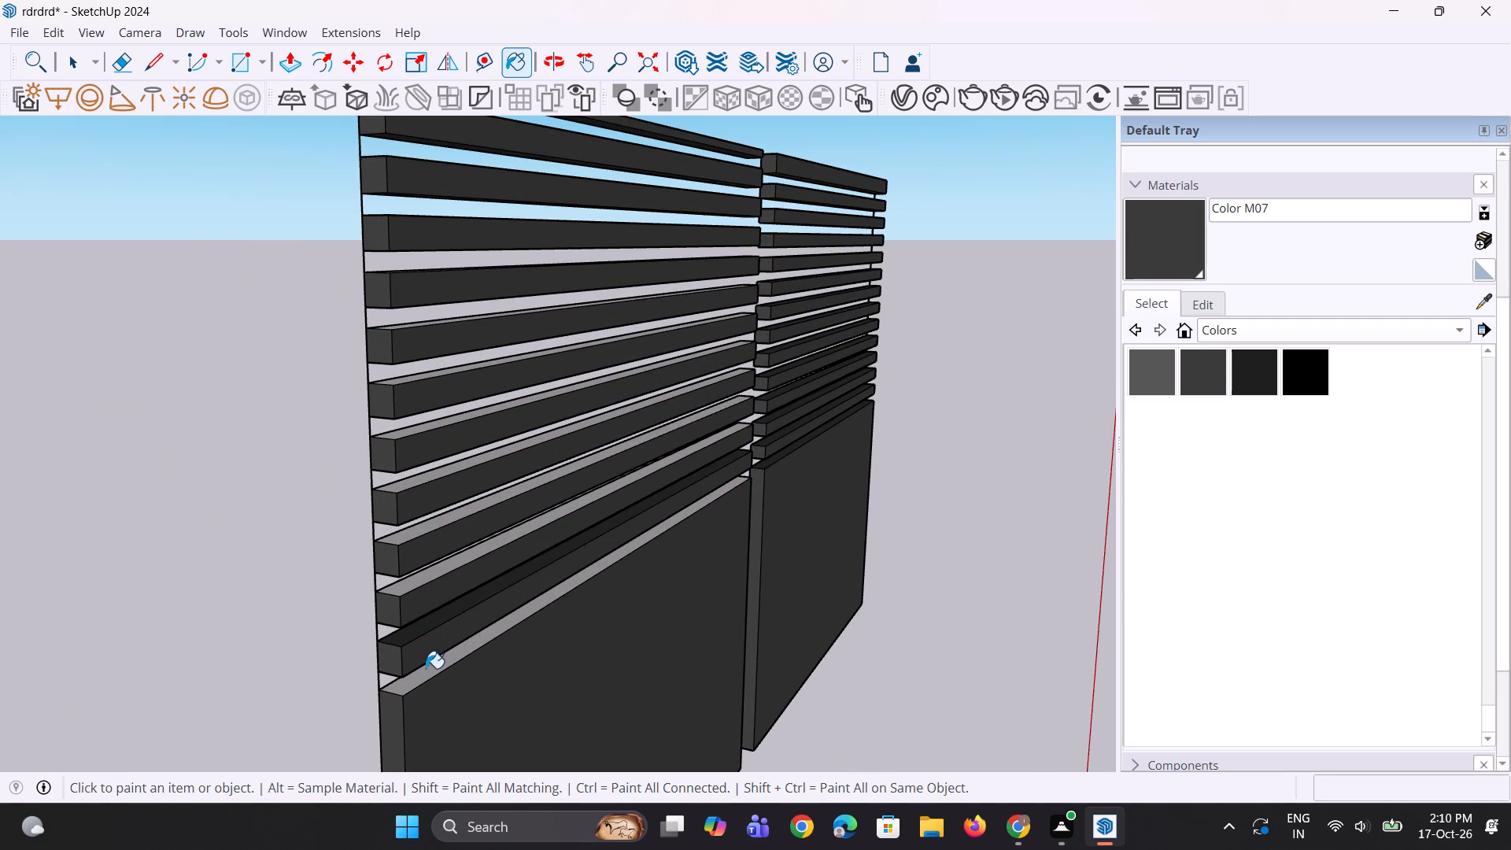
click(427, 677)
click(419, 580)
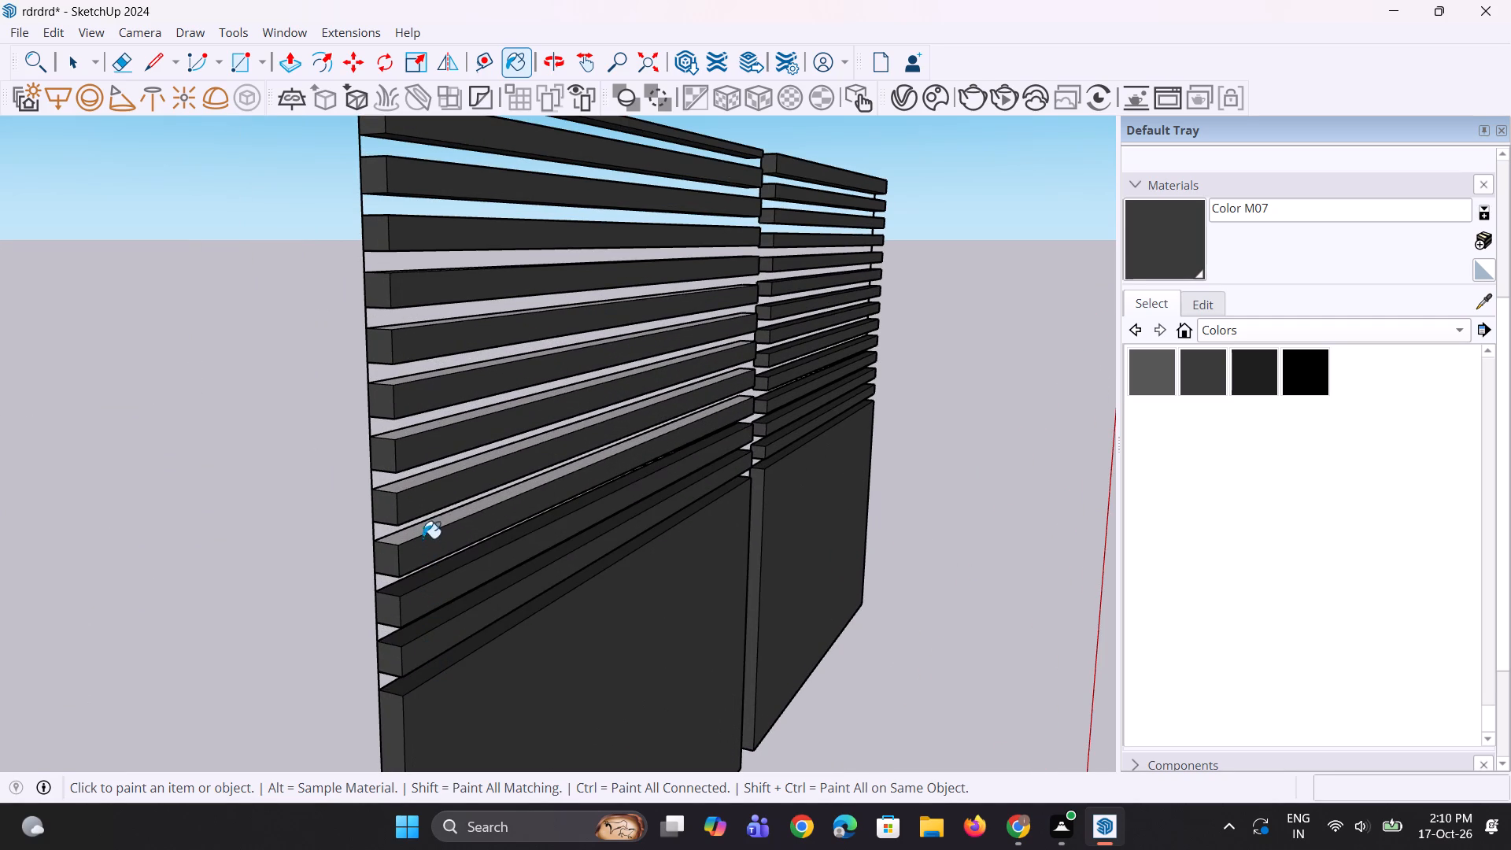
click(423, 530)
click(423, 481)
click(418, 428)
Paint the top faces of the nearer panel's sixth, seventh and eighth slats from the bottom with Color M07.
middle_drag(423, 475, 427, 552)
scroll(427, 523, up, 1)
click(414, 489)
click(409, 444)
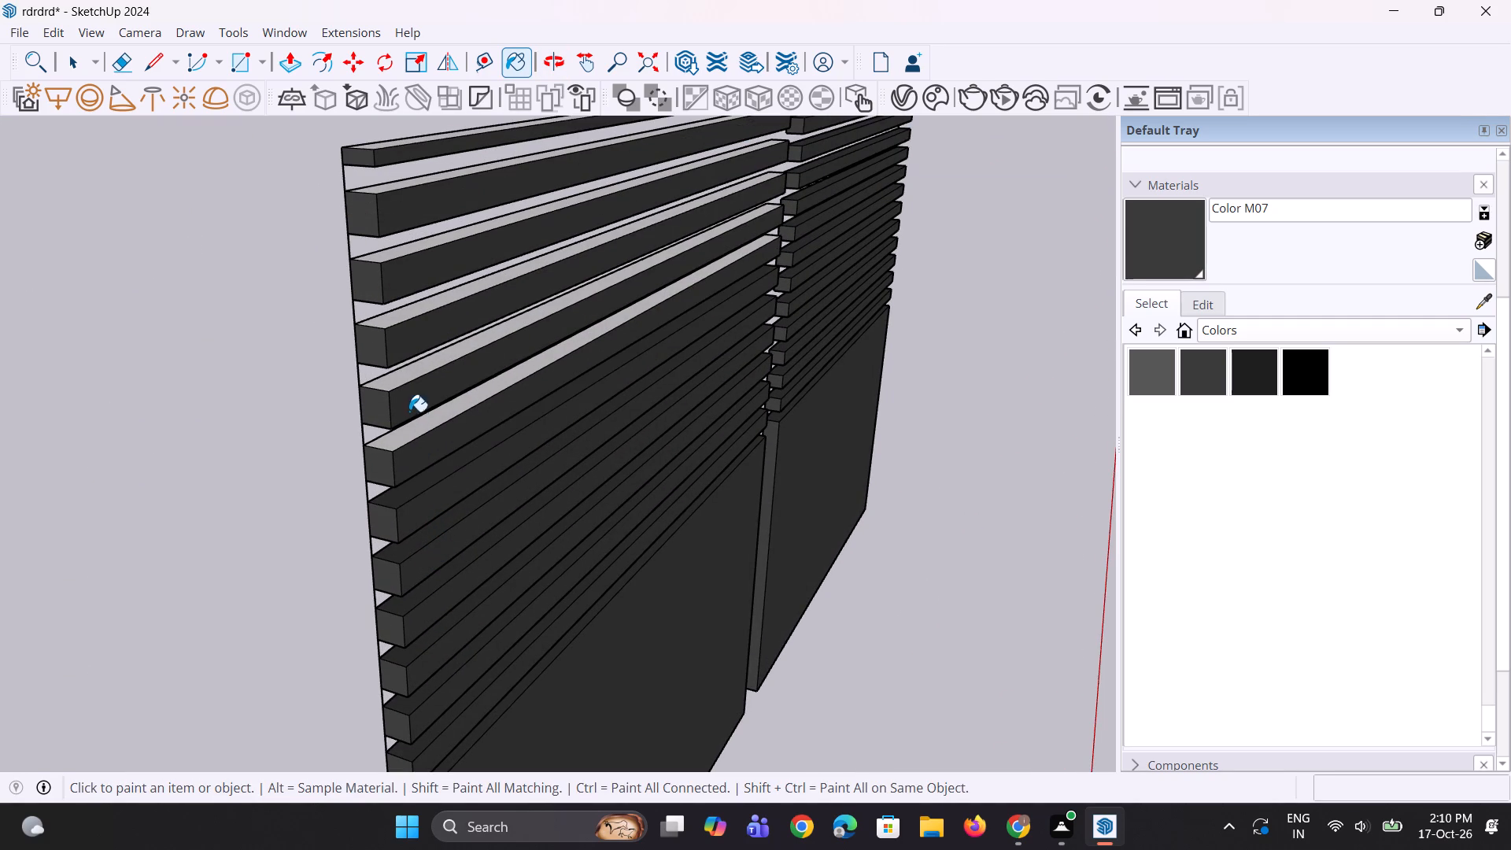
click(402, 374)
click(405, 431)
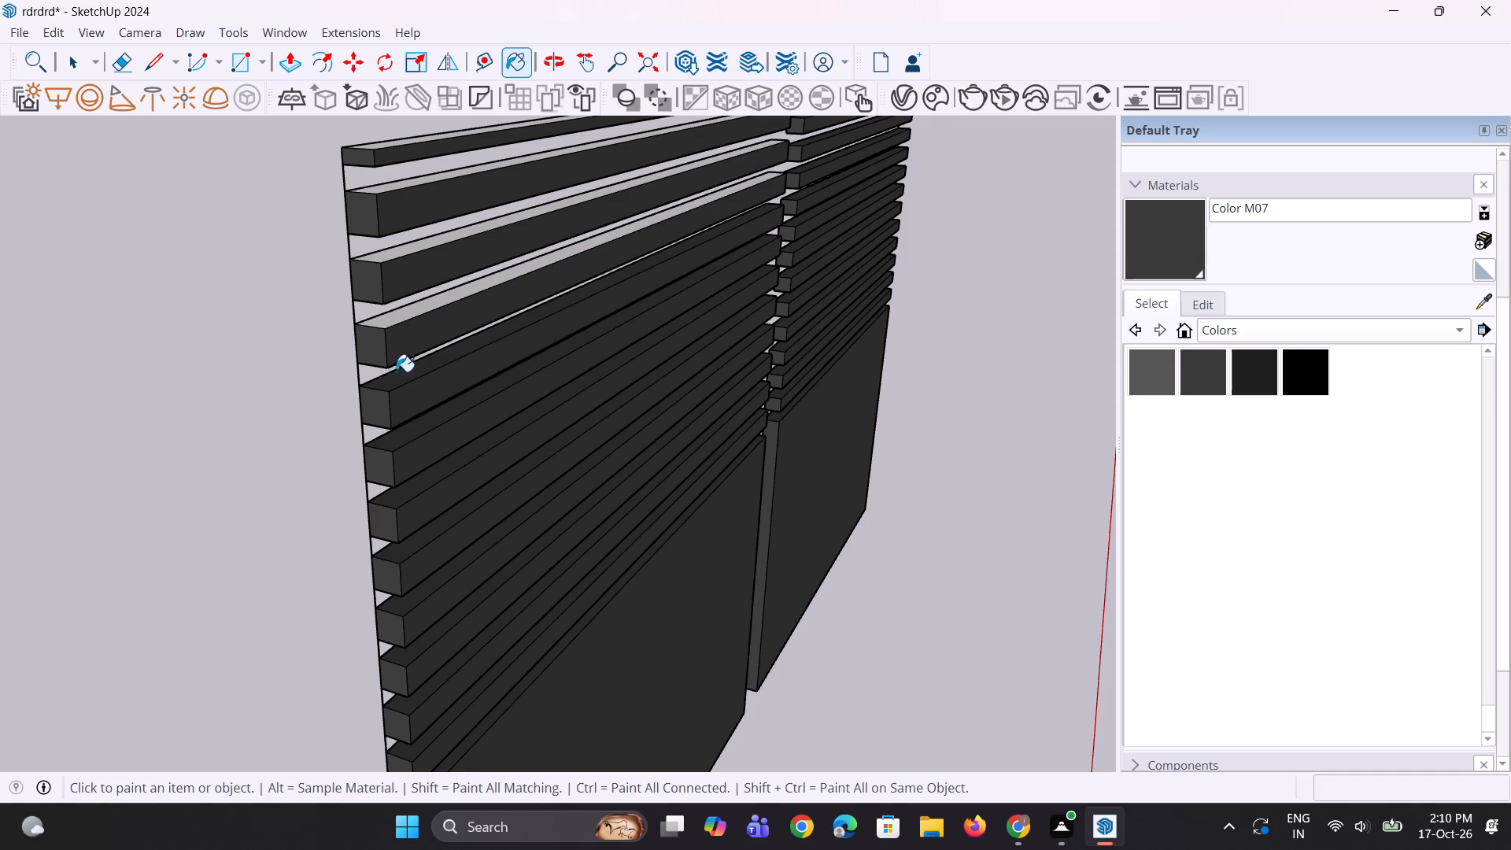
Paint the top faces of the nearer panel's four uppermost slats with Color M07.
scroll(356, 272, up, 2)
click(390, 323)
click(415, 244)
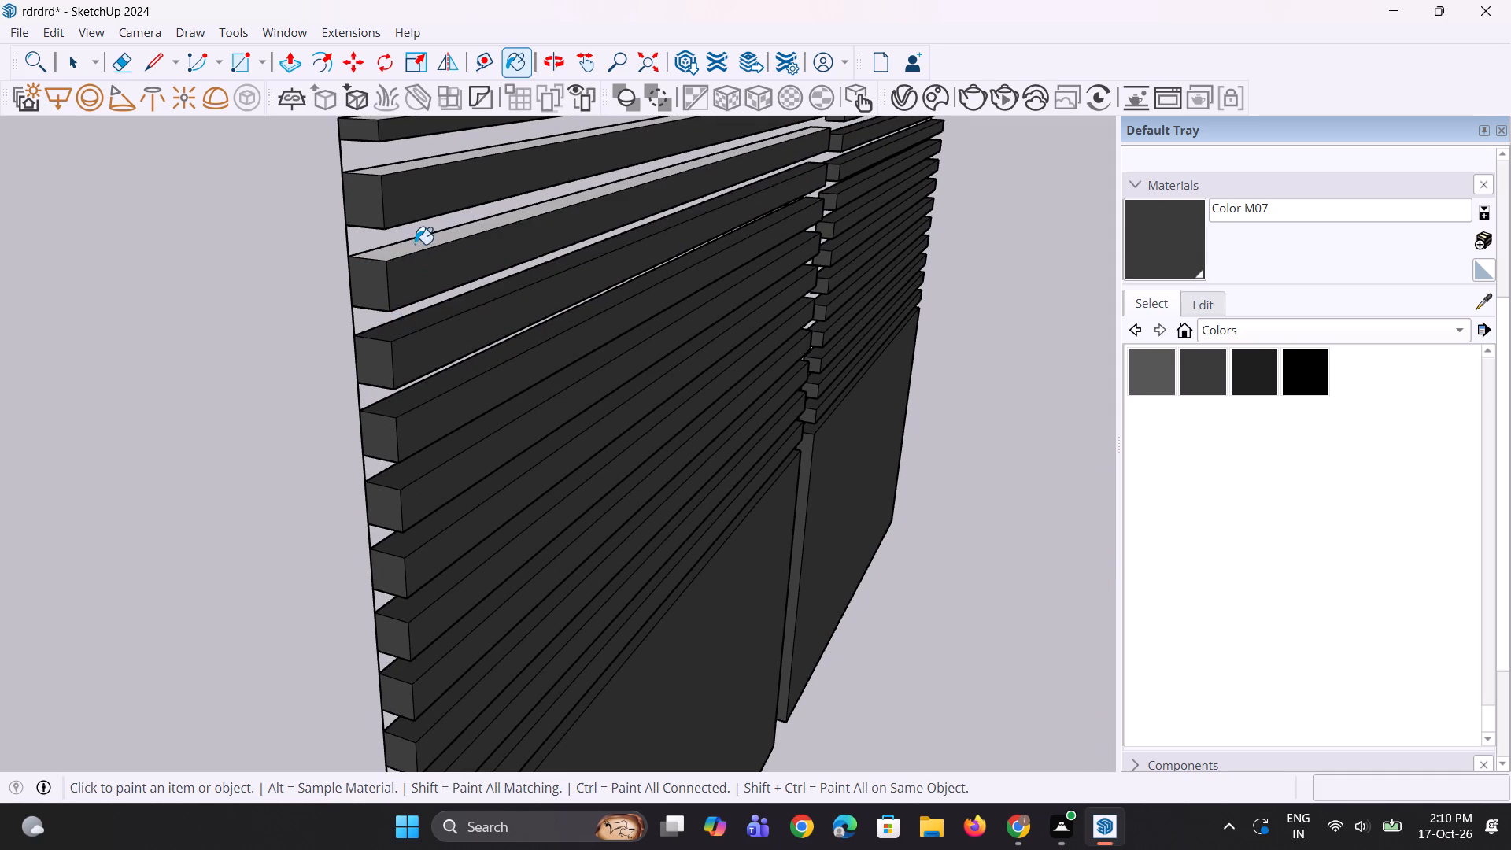
middle_drag(393, 325, 390, 455)
scroll(375, 245, up, 1)
click(368, 205)
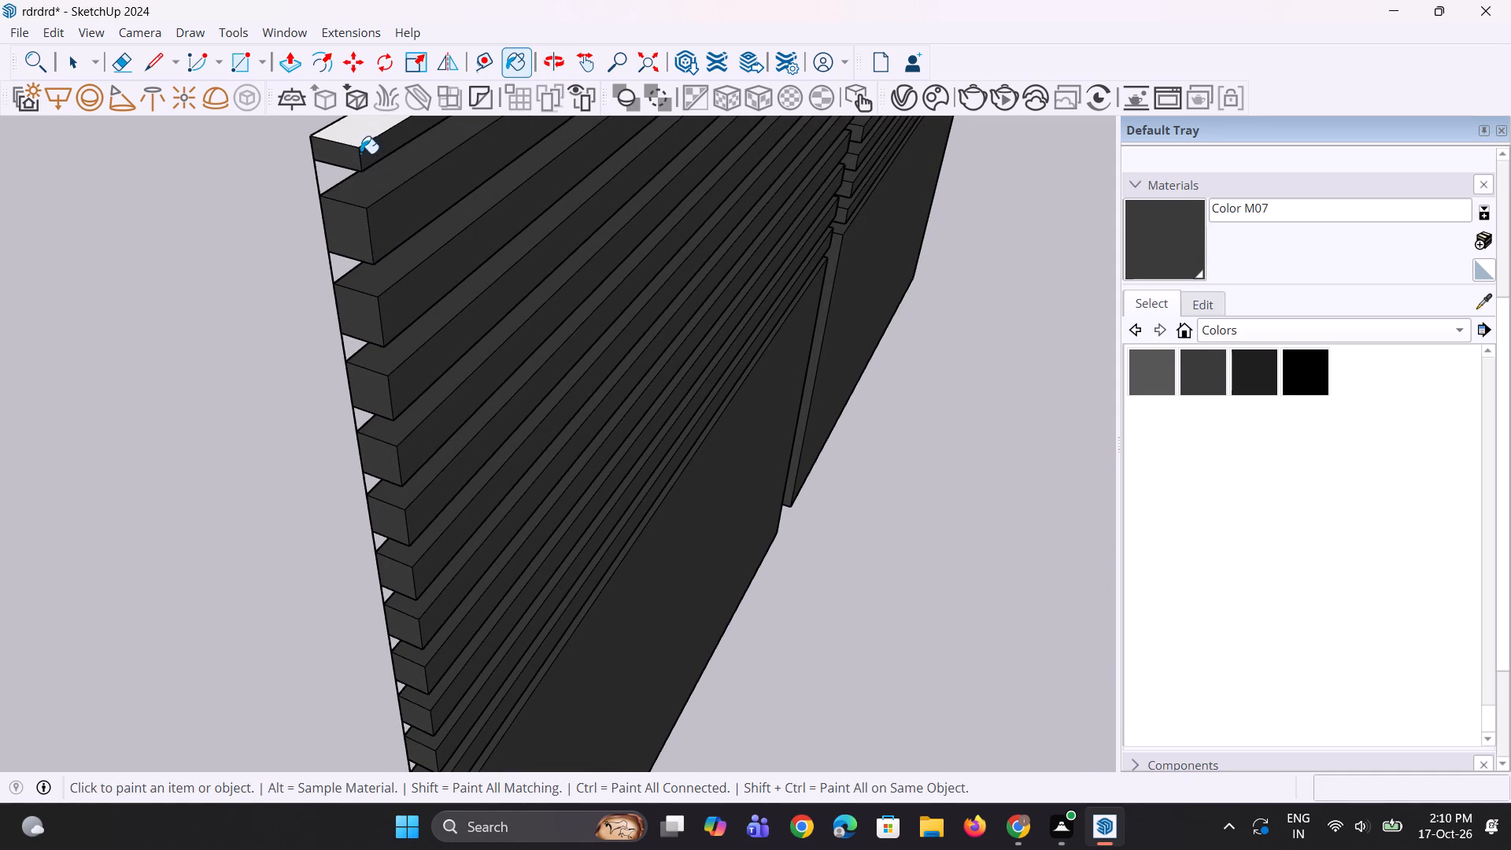
click(354, 139)
Group all the slats and solid lower parts of both dark grey panels beside the house together.
scroll(360, 430, down, 9)
middle_drag(542, 477, 342, 455)
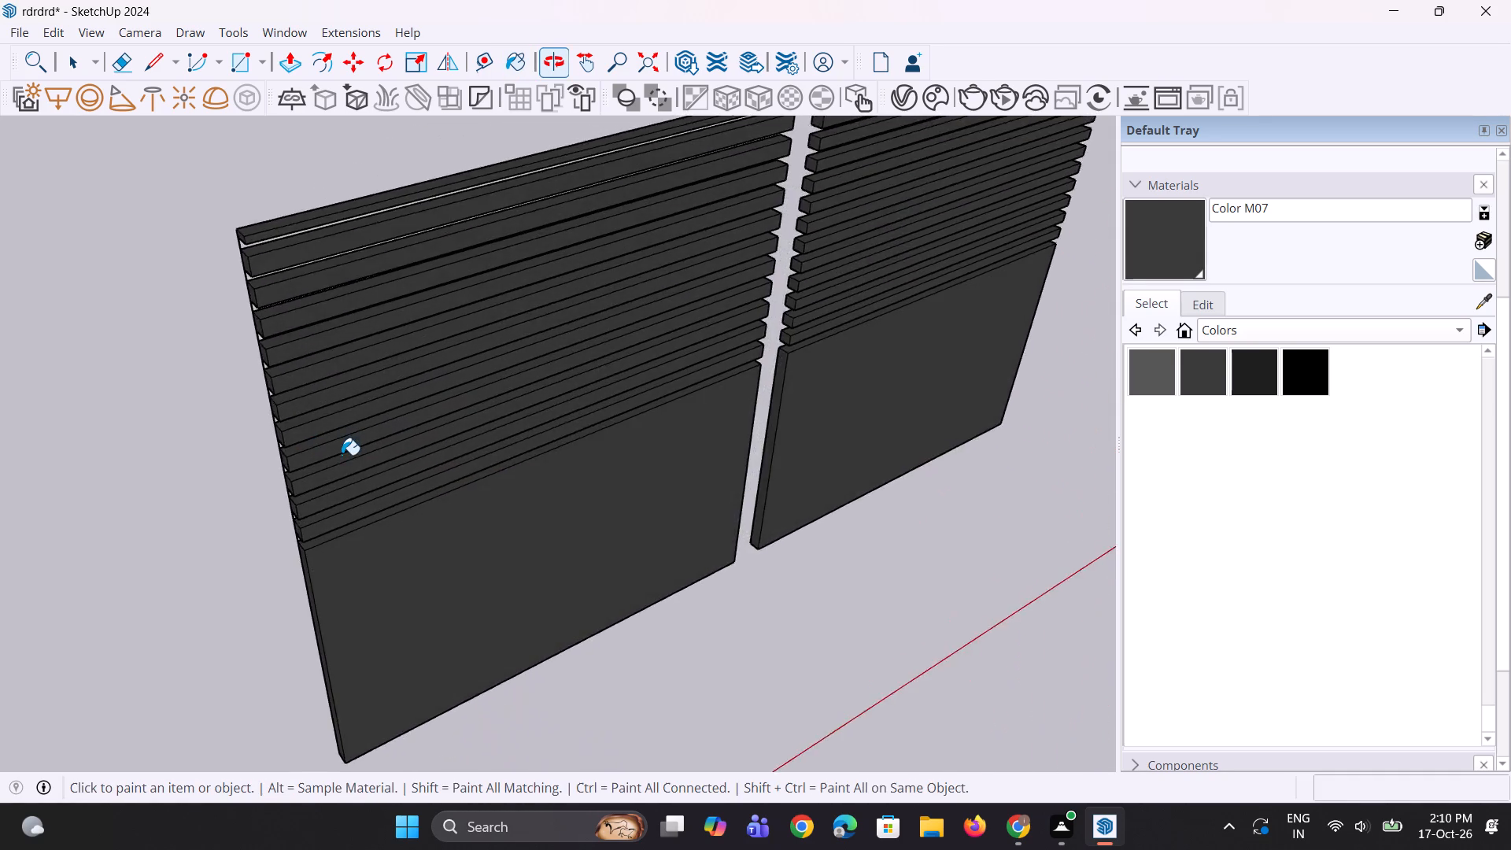
scroll(340, 455, down, 10)
middle_drag(730, 446, 0, 419)
middle_drag(658, 567, 227, 585)
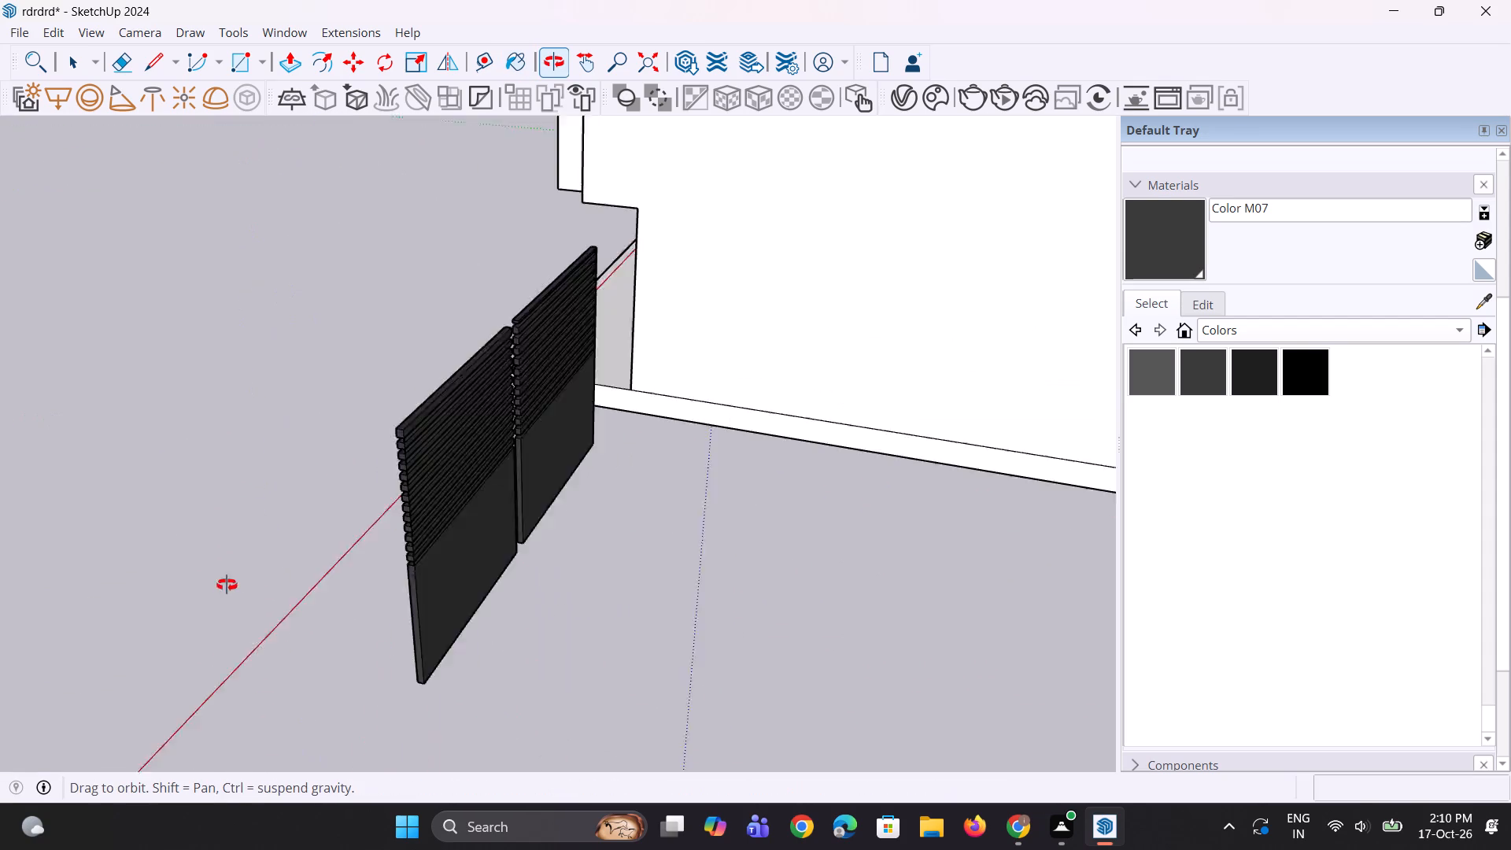
middle_drag(227, 585, 1078, 445)
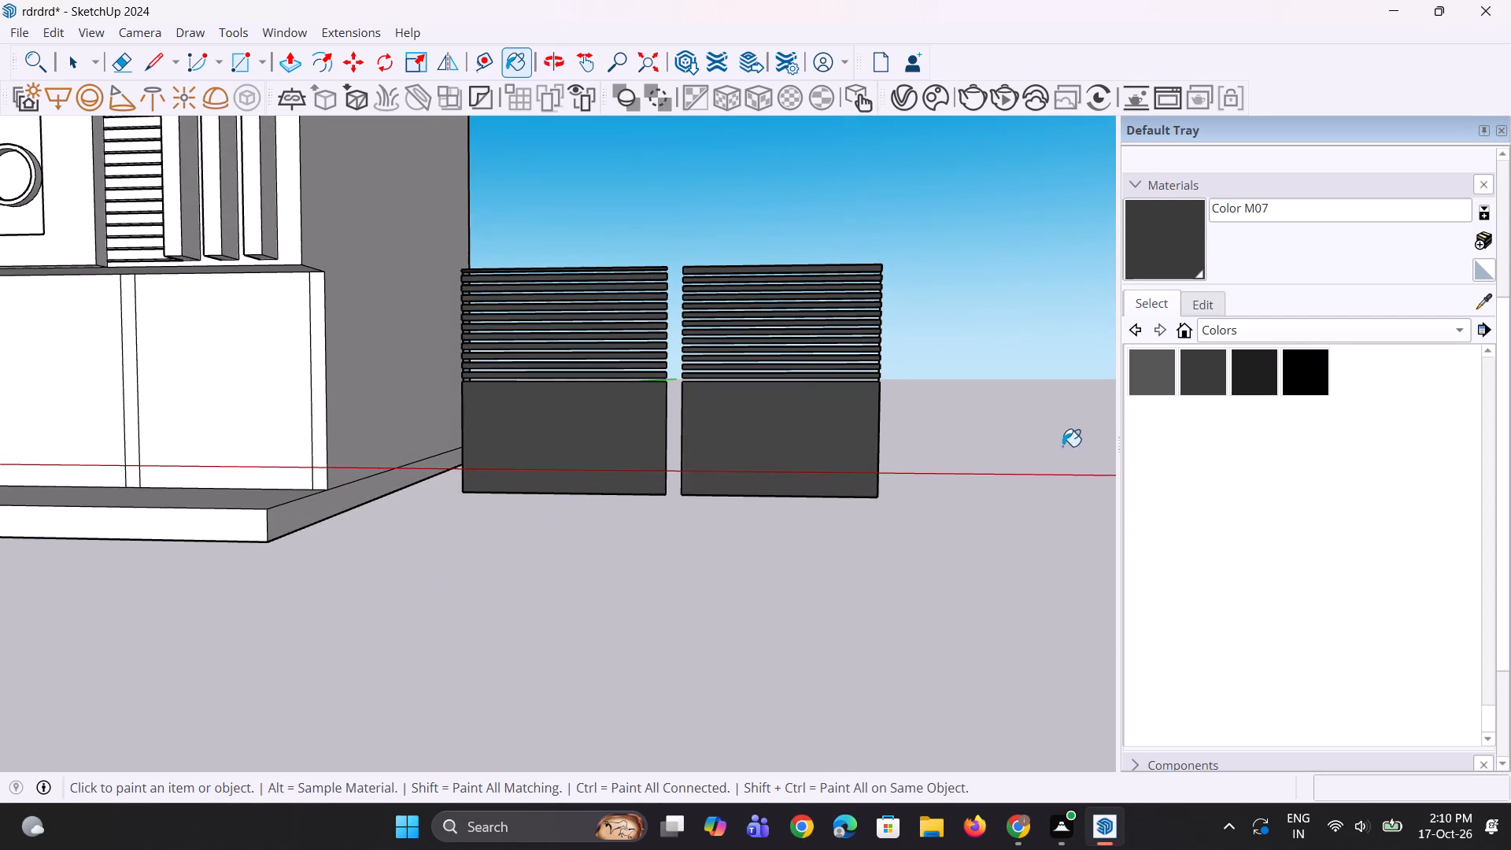
key(space)
middle_drag(645, 510, 804, 527)
scroll(748, 516, down, 4)
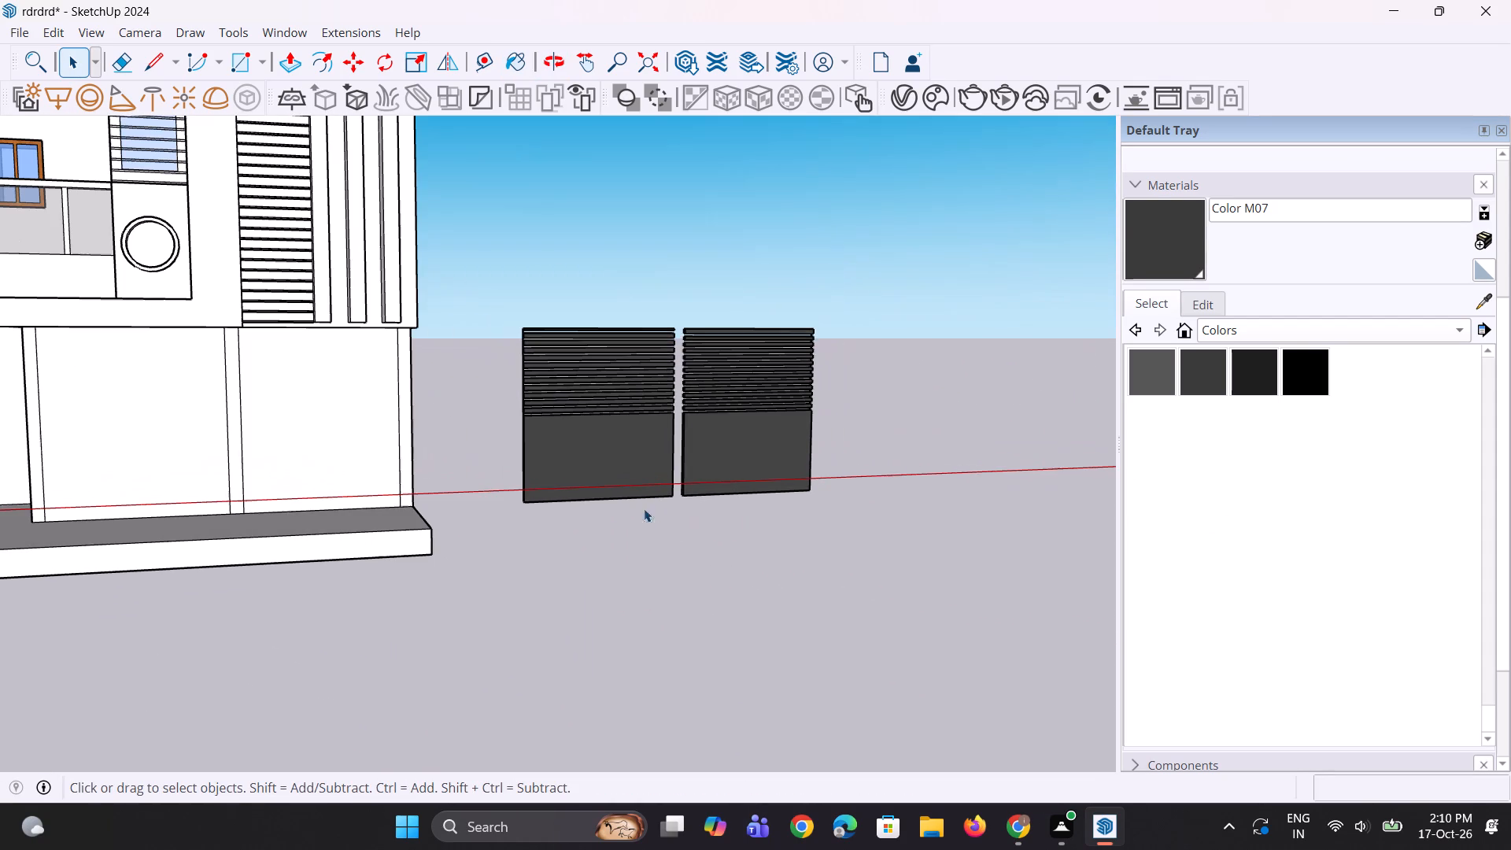
drag(514, 261, 1008, 490)
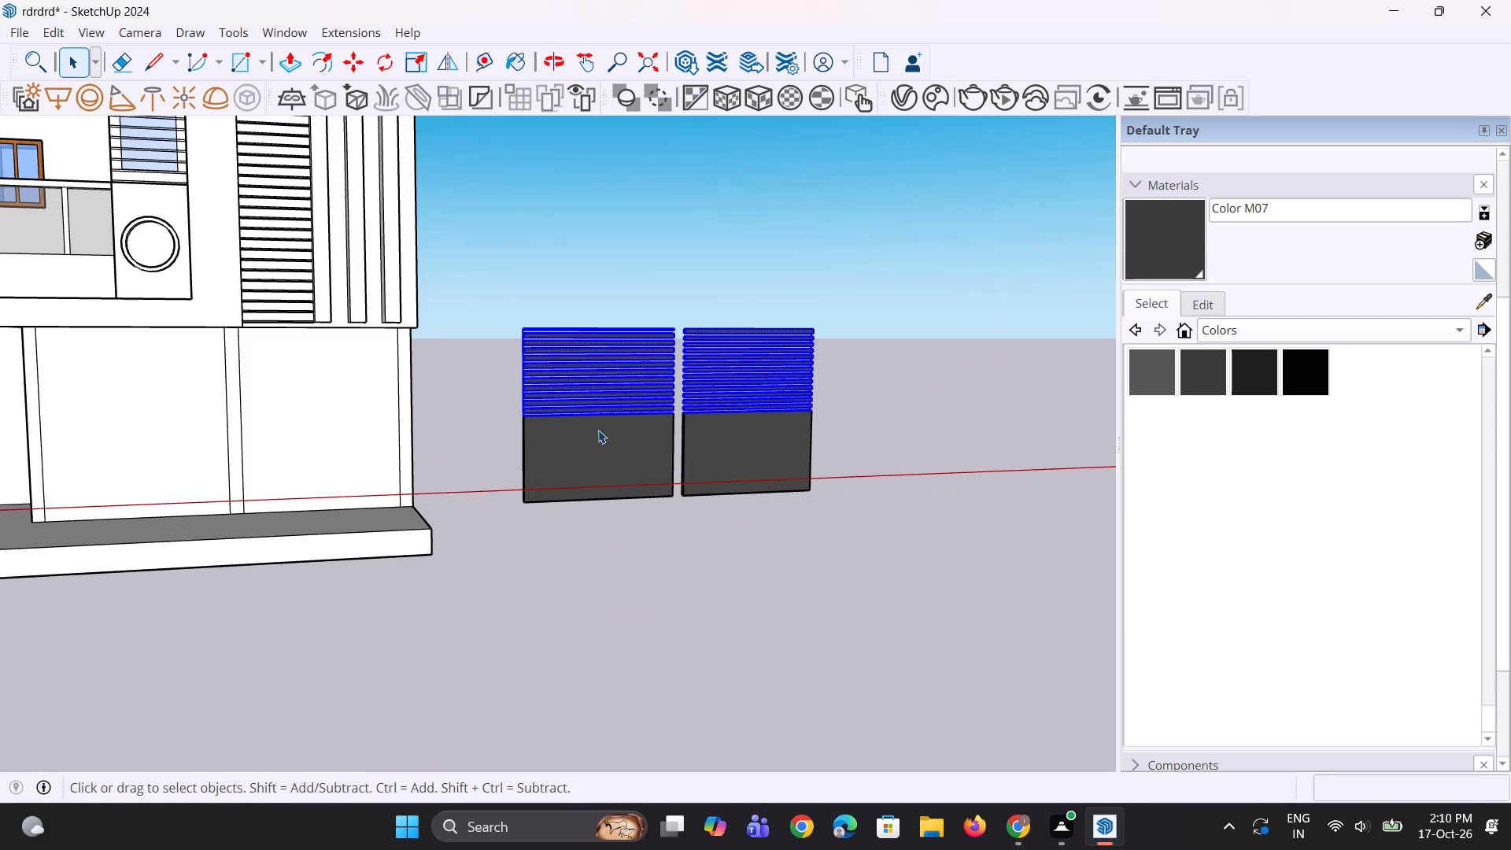
scroll(662, 479, down, 3)
middle_drag(715, 528, 637, 638)
drag(561, 276, 917, 563)
right_click(706, 434)
click(811, 194)
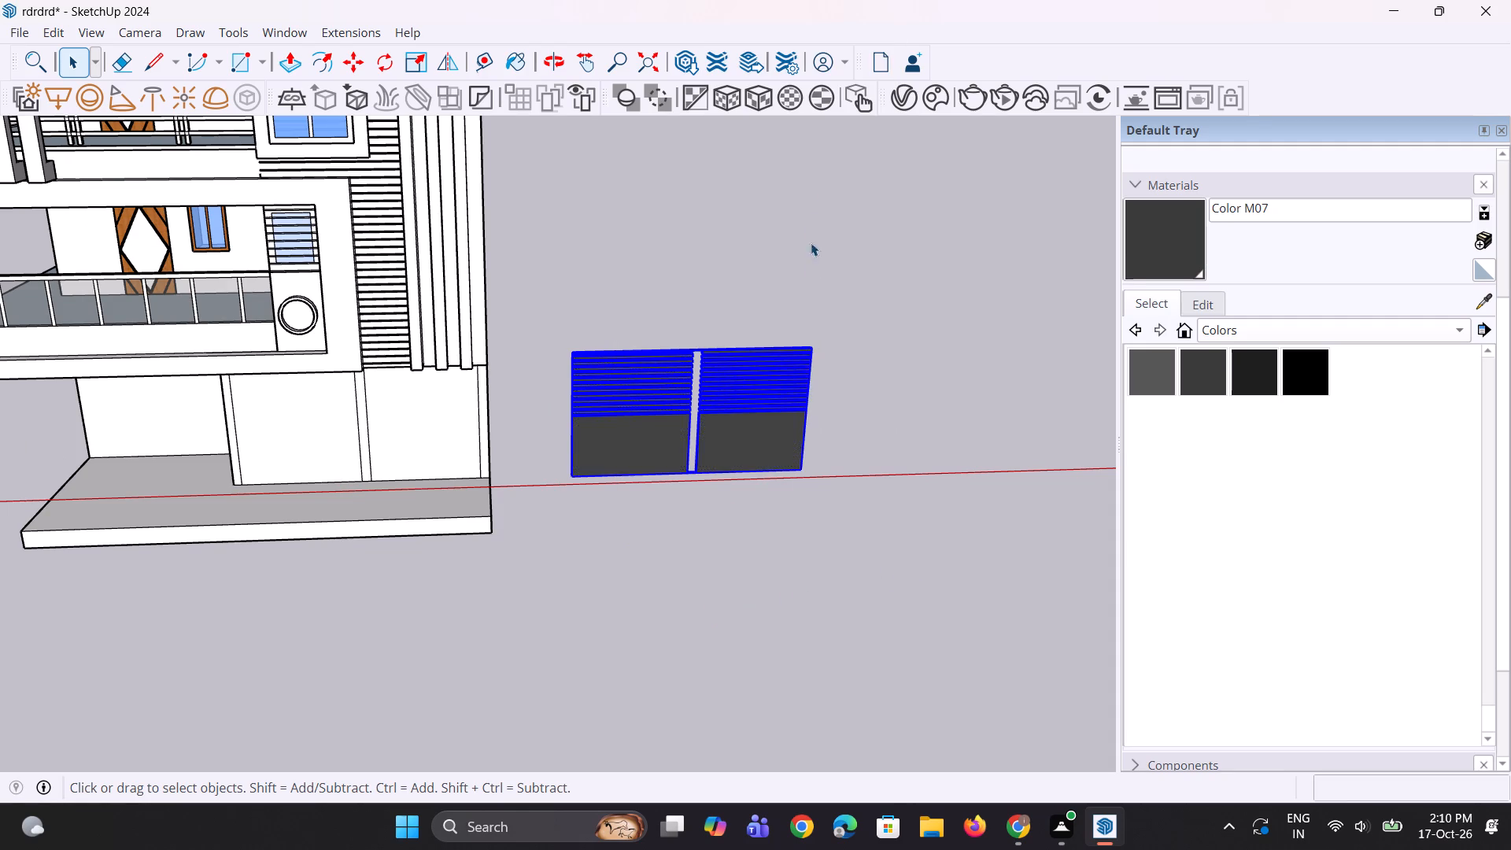
scroll(774, 496, down, 5)
middle_drag(687, 567, 687, 518)
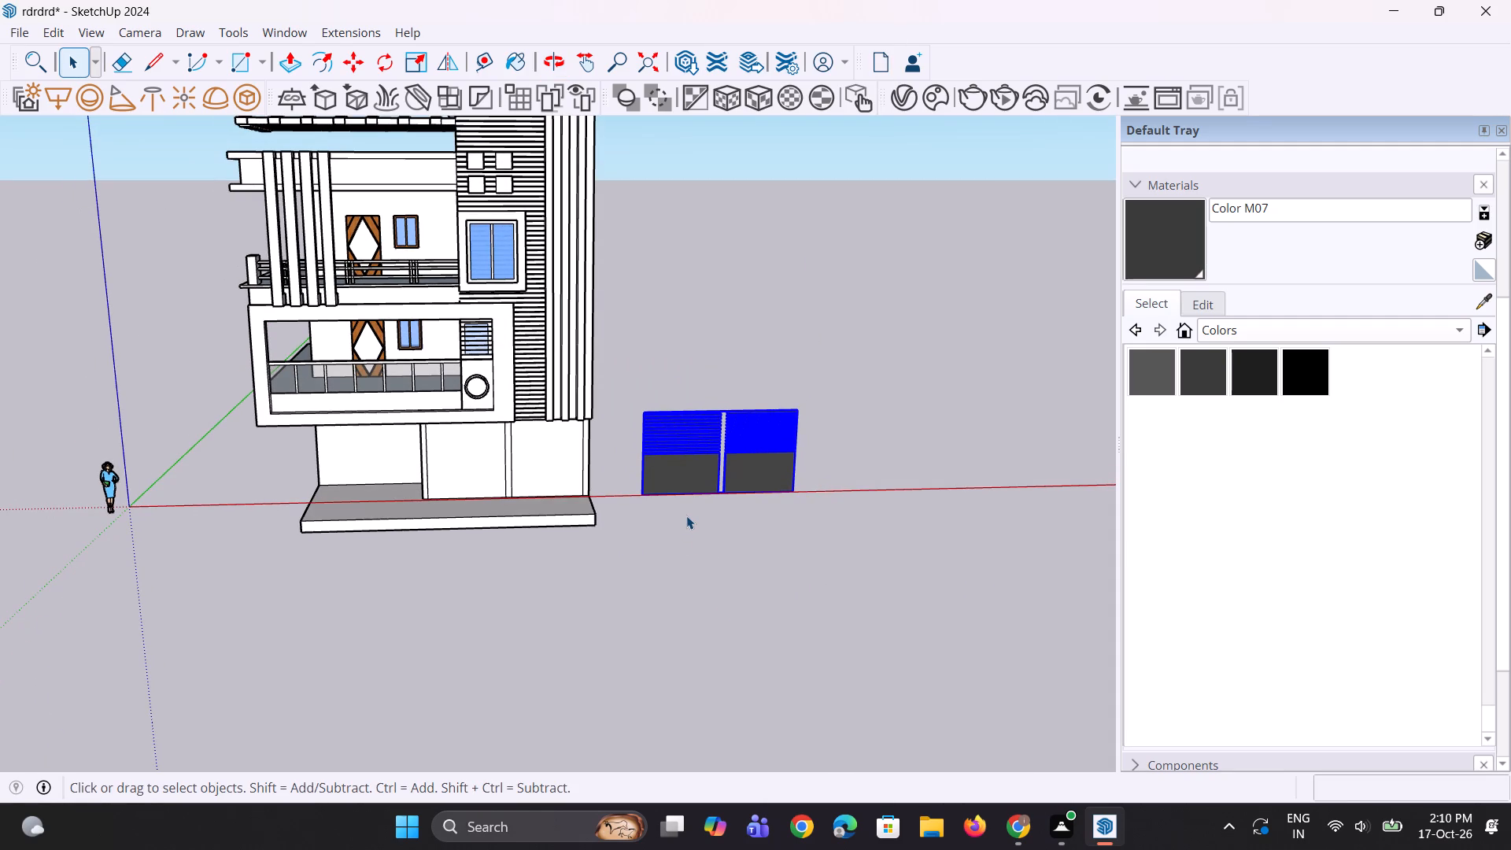
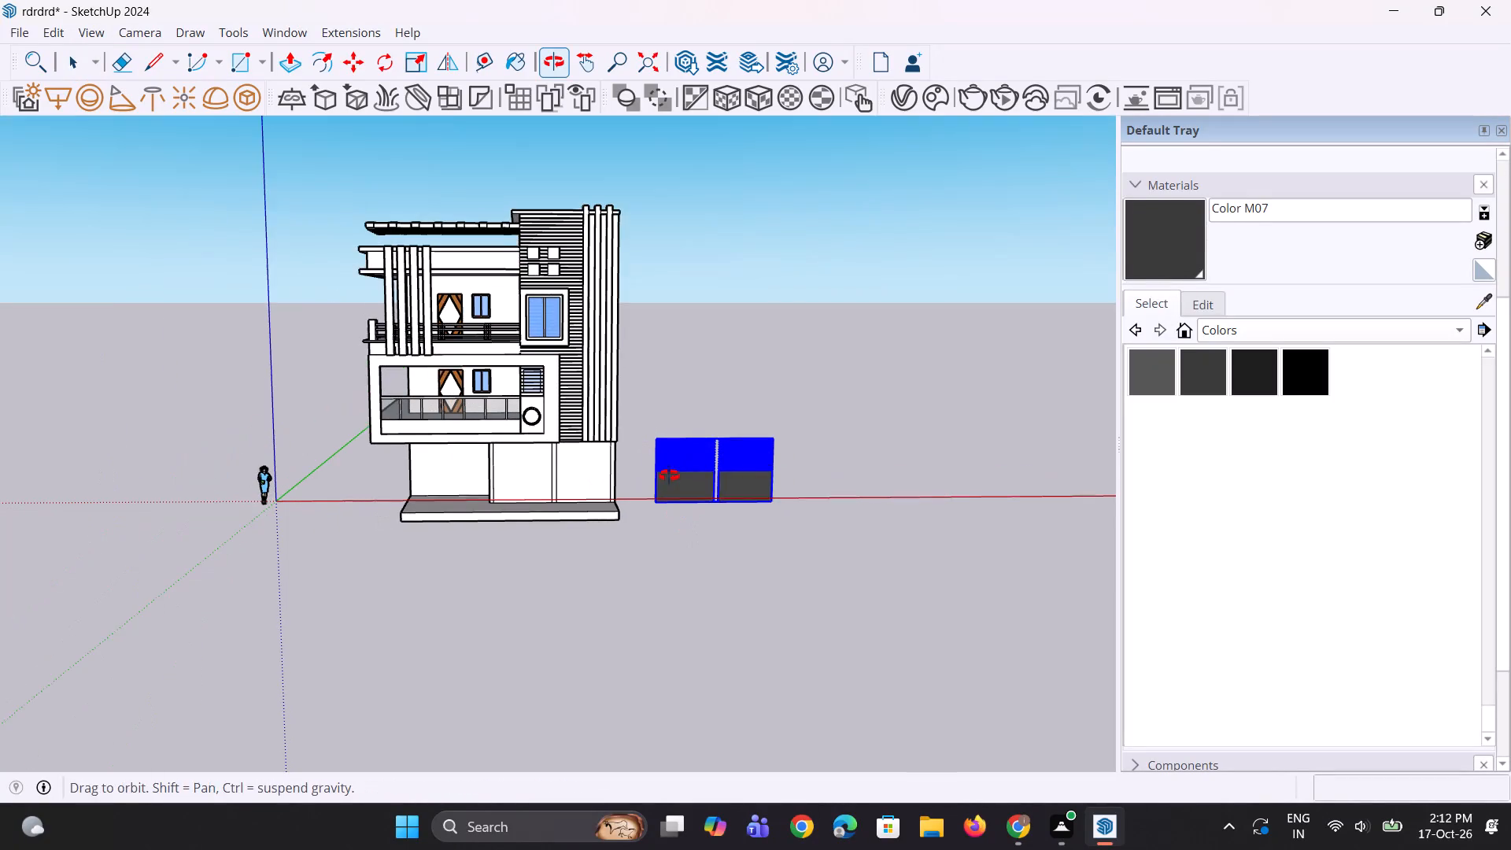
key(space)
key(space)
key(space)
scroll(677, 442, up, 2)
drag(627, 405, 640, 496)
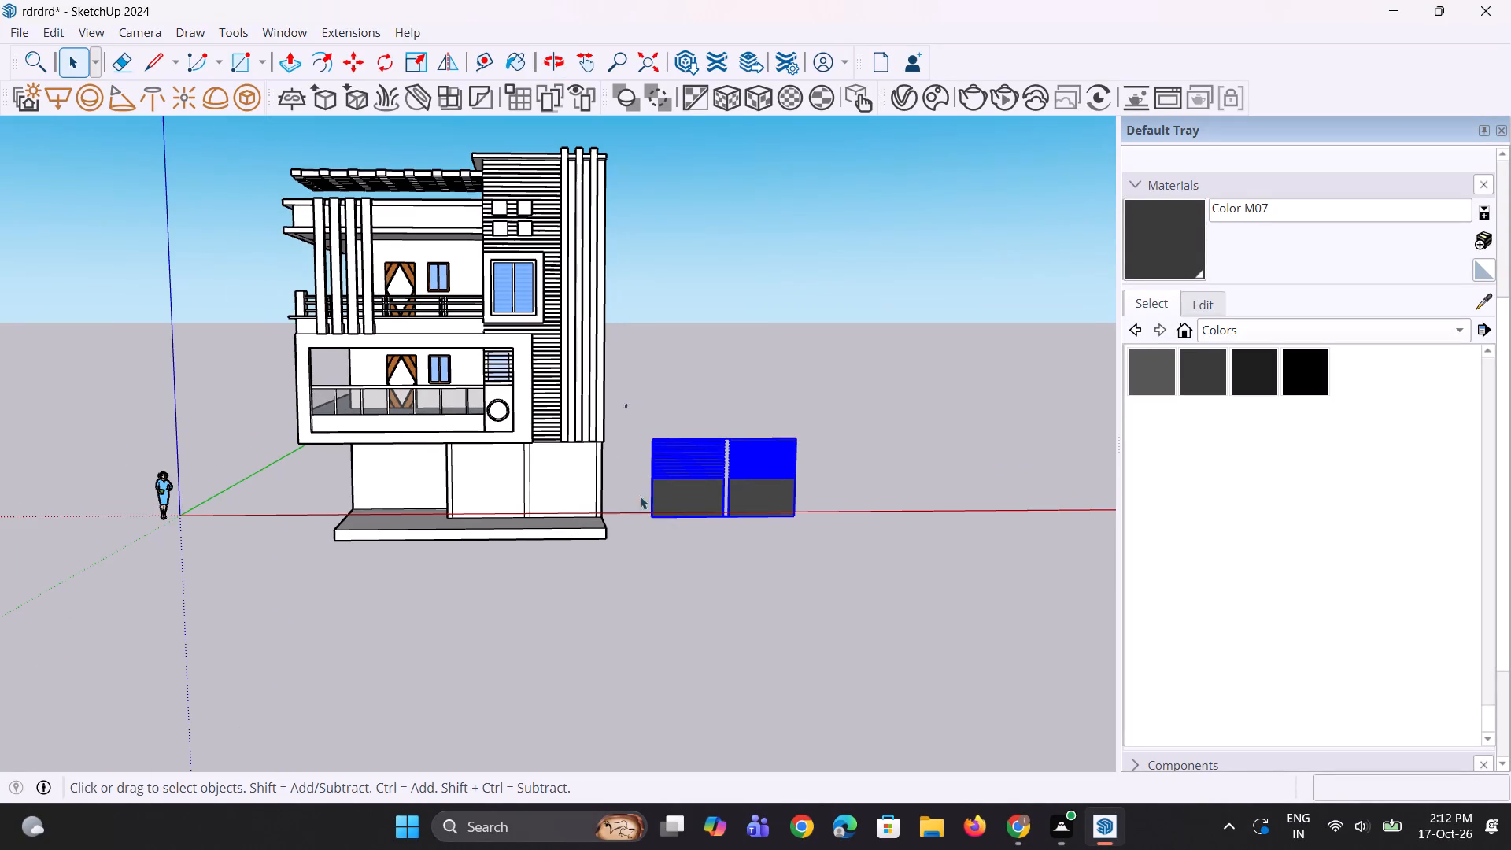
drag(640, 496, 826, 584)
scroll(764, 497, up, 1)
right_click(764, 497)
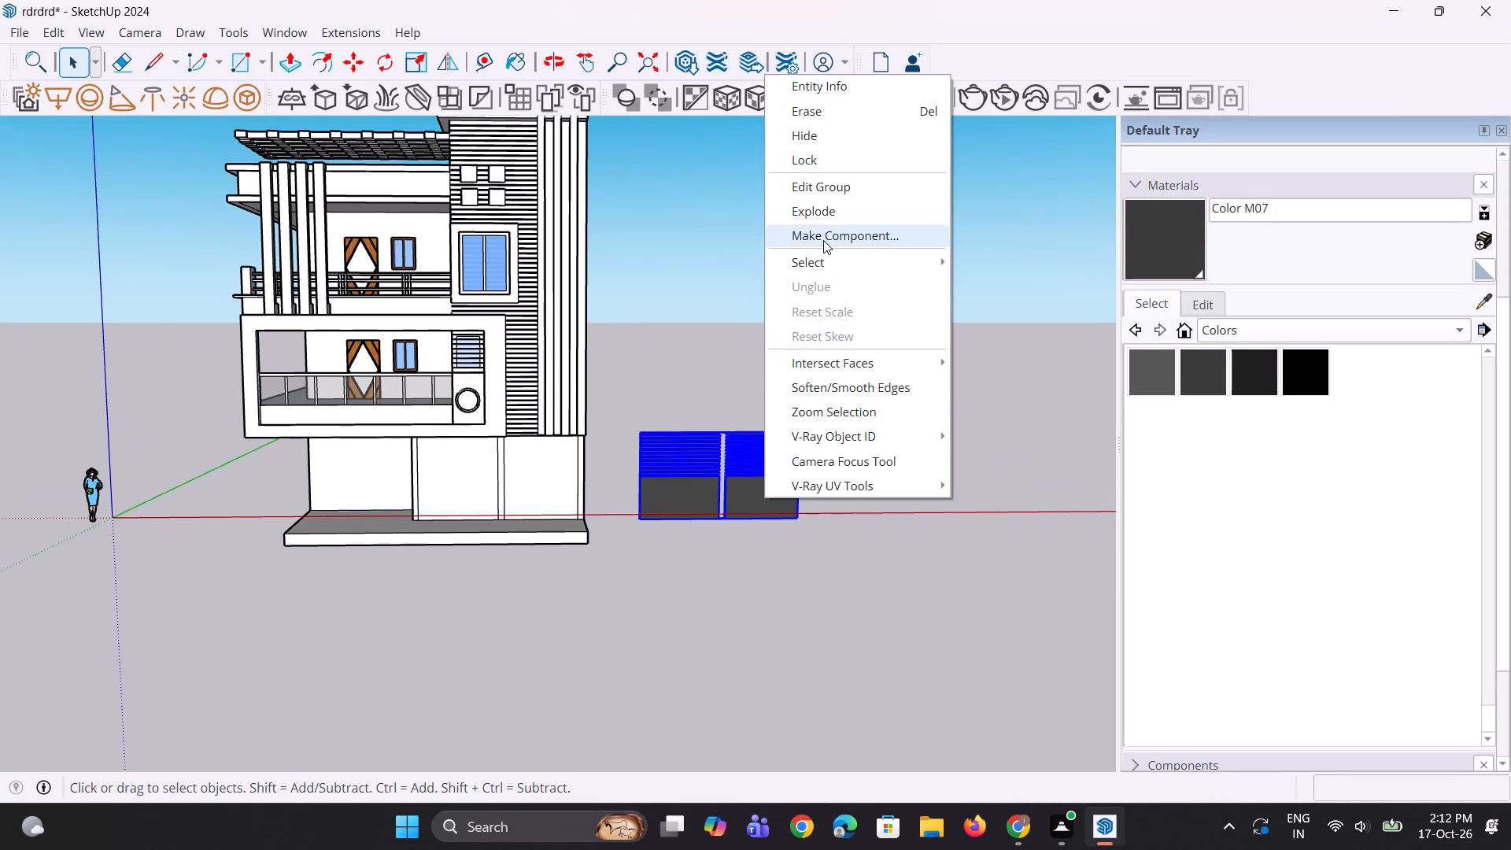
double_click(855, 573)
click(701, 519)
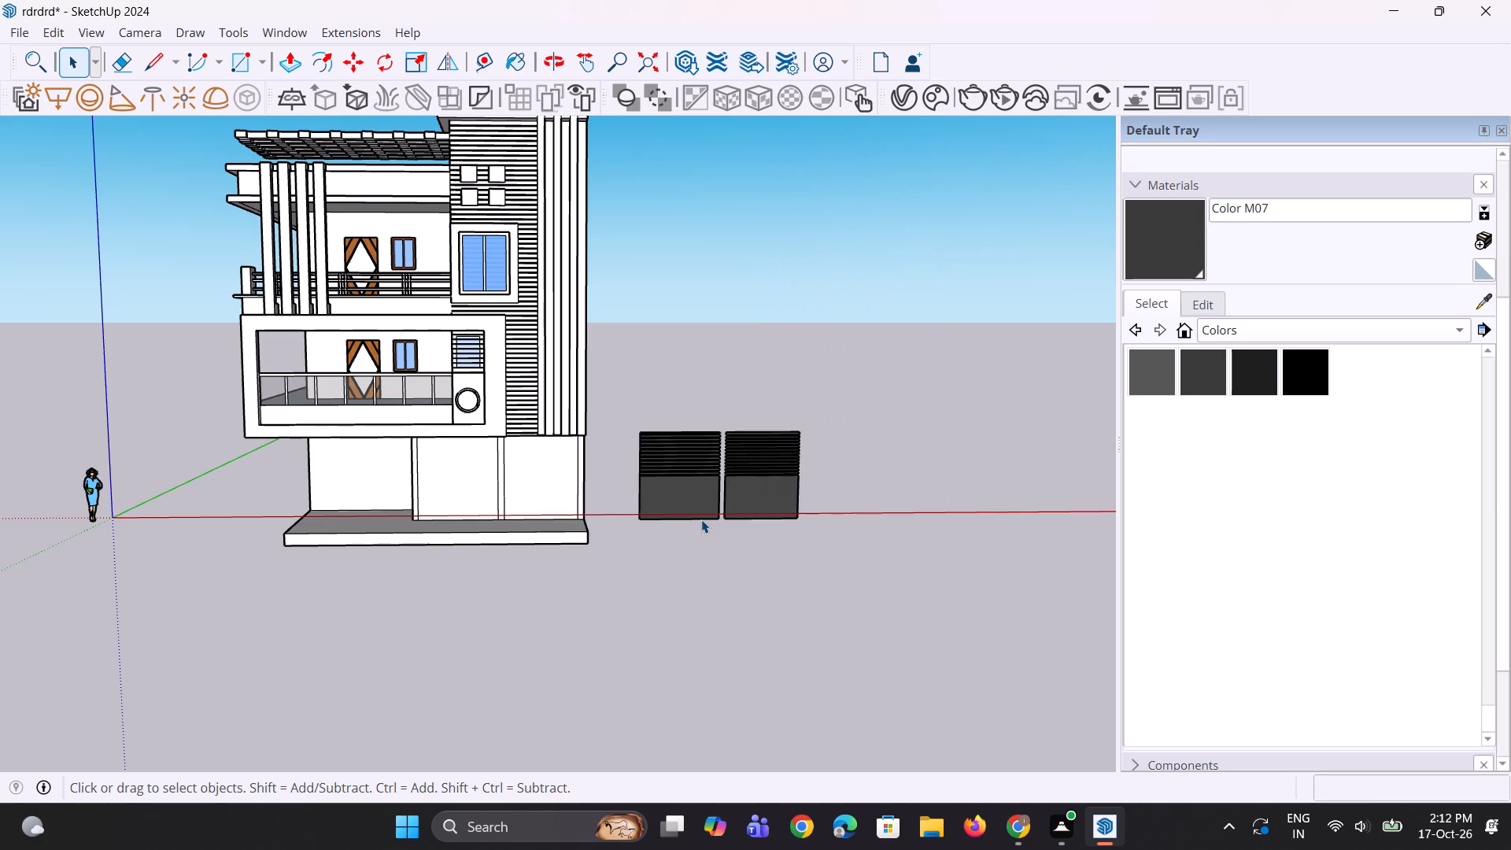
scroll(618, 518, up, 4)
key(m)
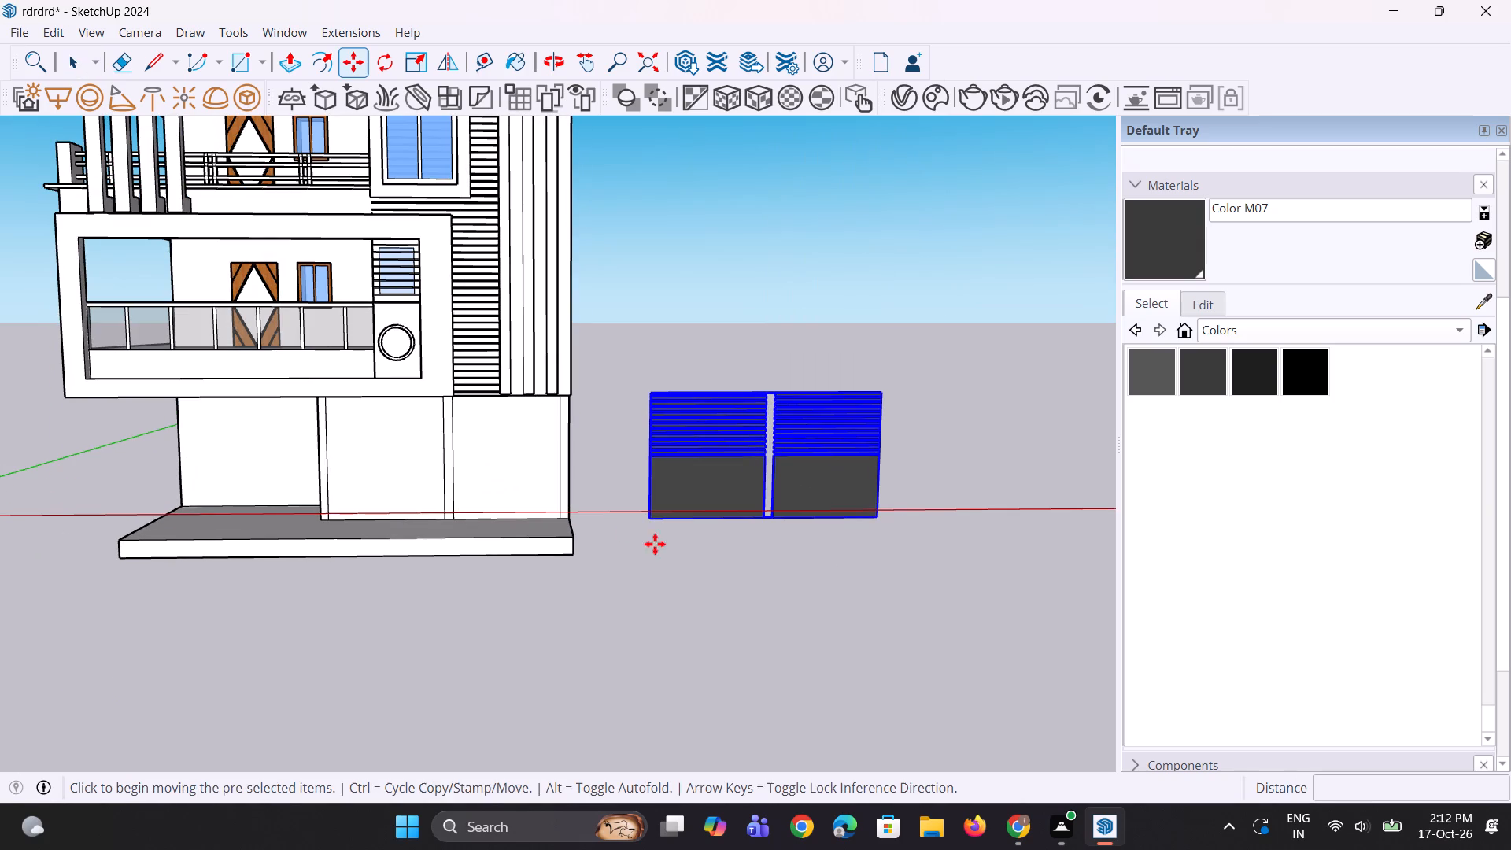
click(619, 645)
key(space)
Push the ground-floor wall face of the end bay, below the vertical fins, back about 11' 2".
click(532, 486)
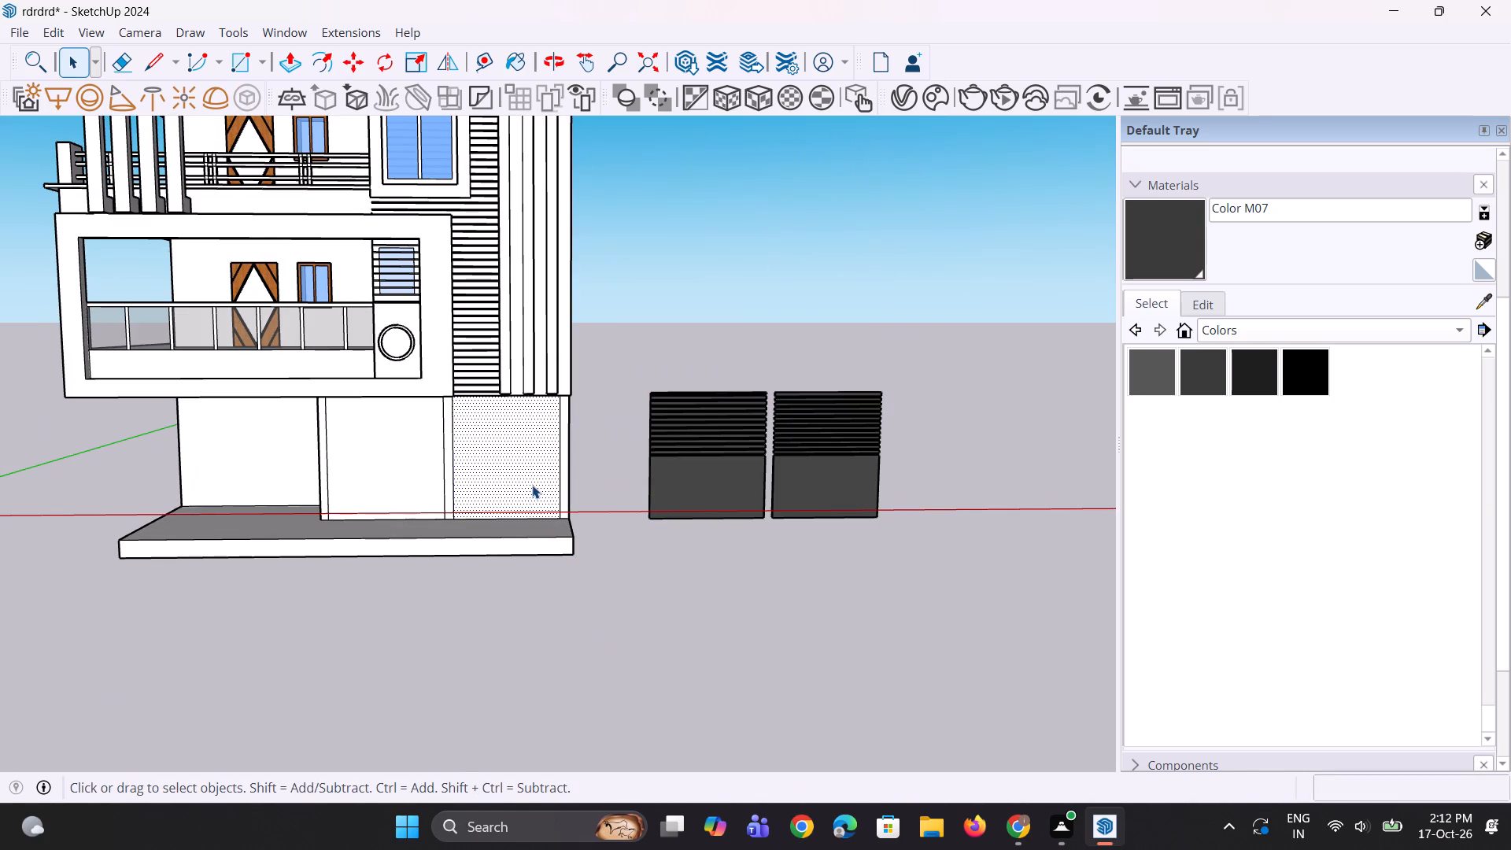
key(p)
click(510, 426)
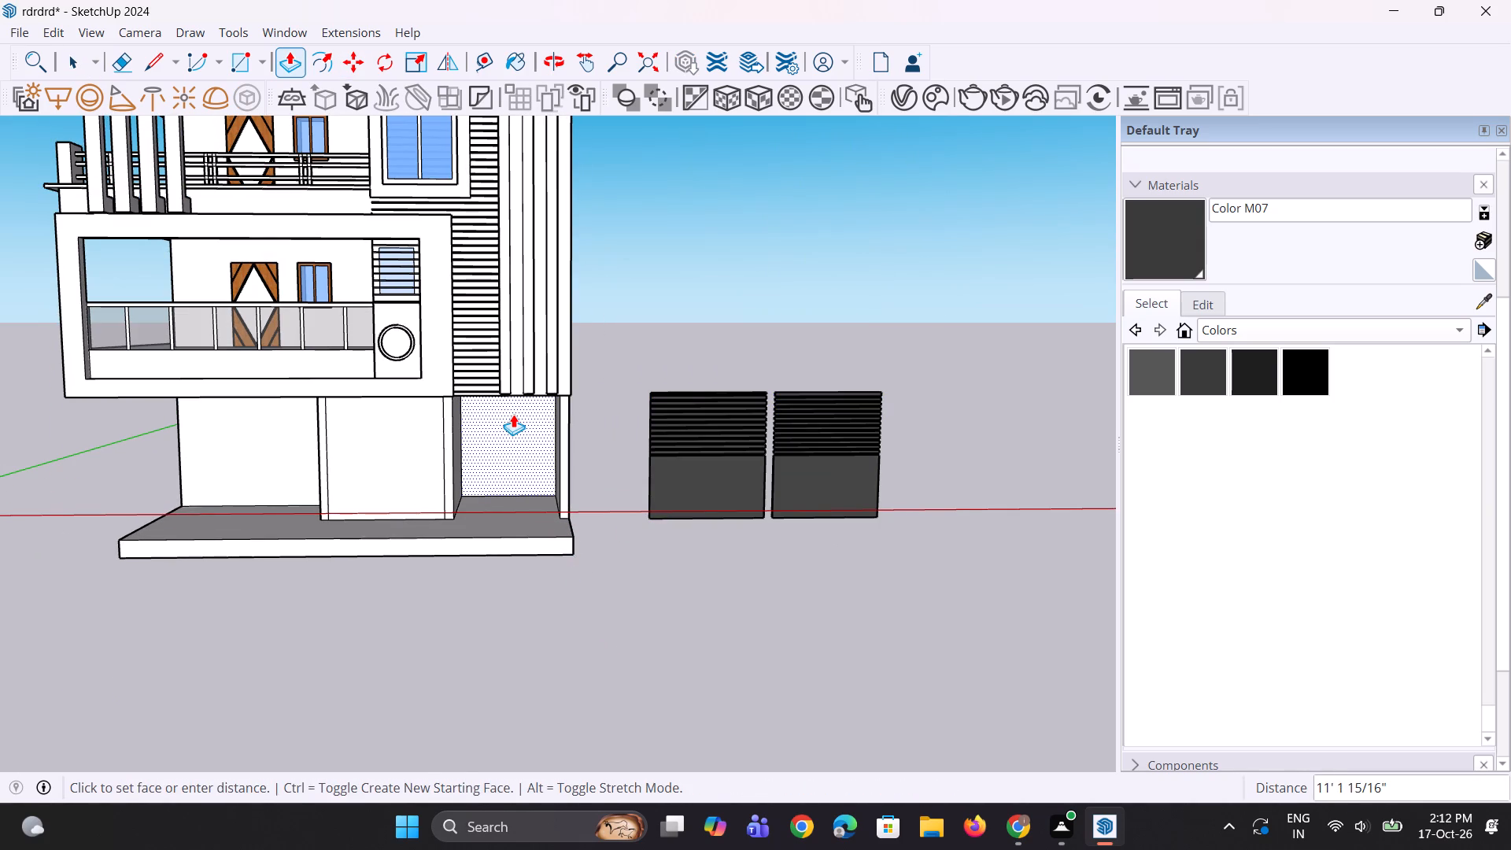
click(513, 414)
double_click(406, 461)
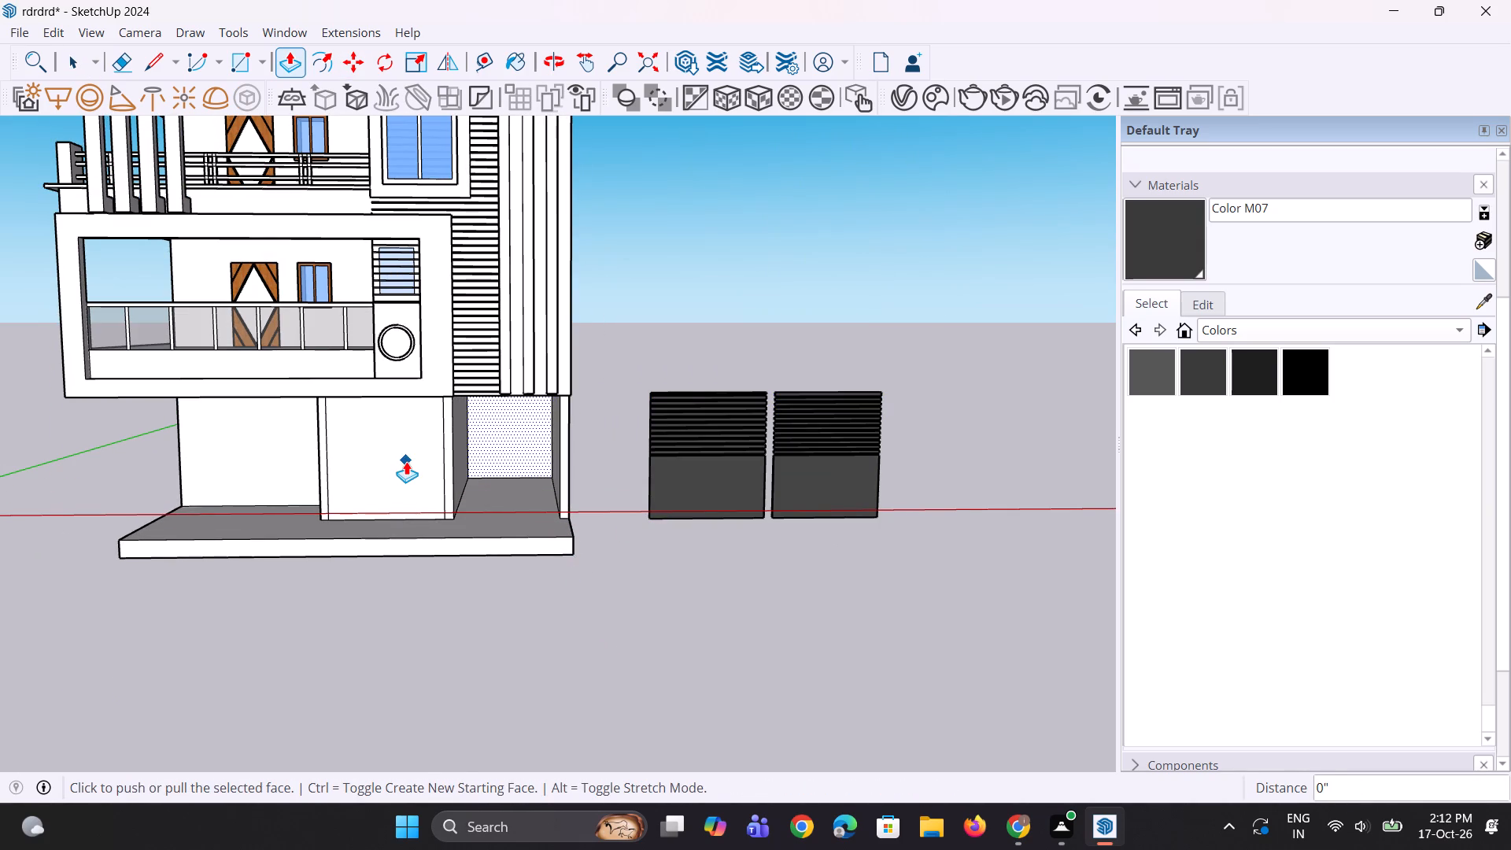
key(ctrl+z)
Push the neighbouring middle bay's ground-floor wall face back by the same depth and erase the leftover edge on the floor.
key(space)
click(406, 461)
key(p)
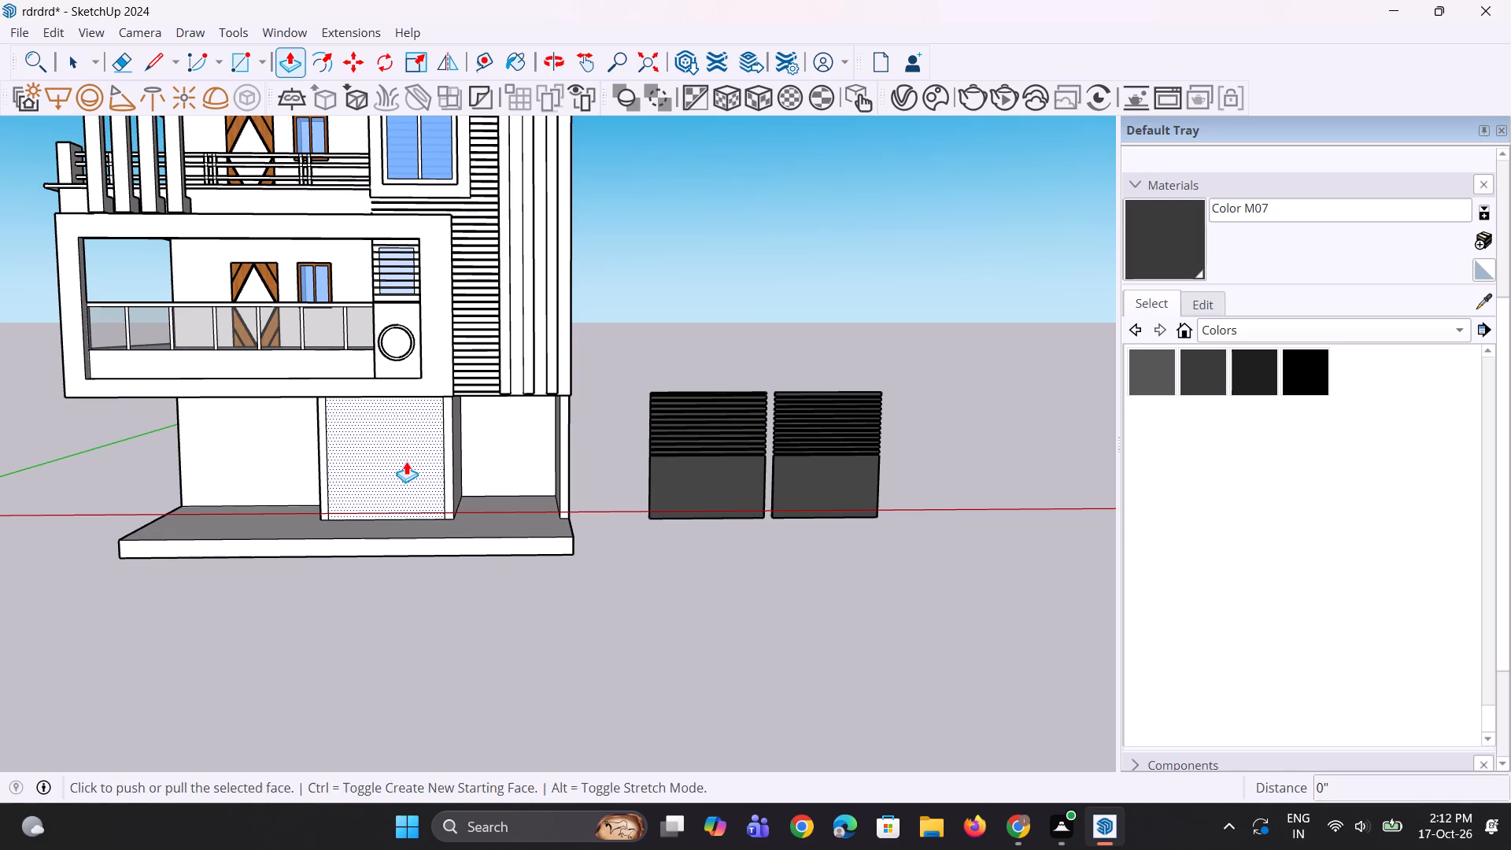
double_click(406, 461)
middle_drag(529, 456, 549, 462)
scroll(419, 490, up, 1)
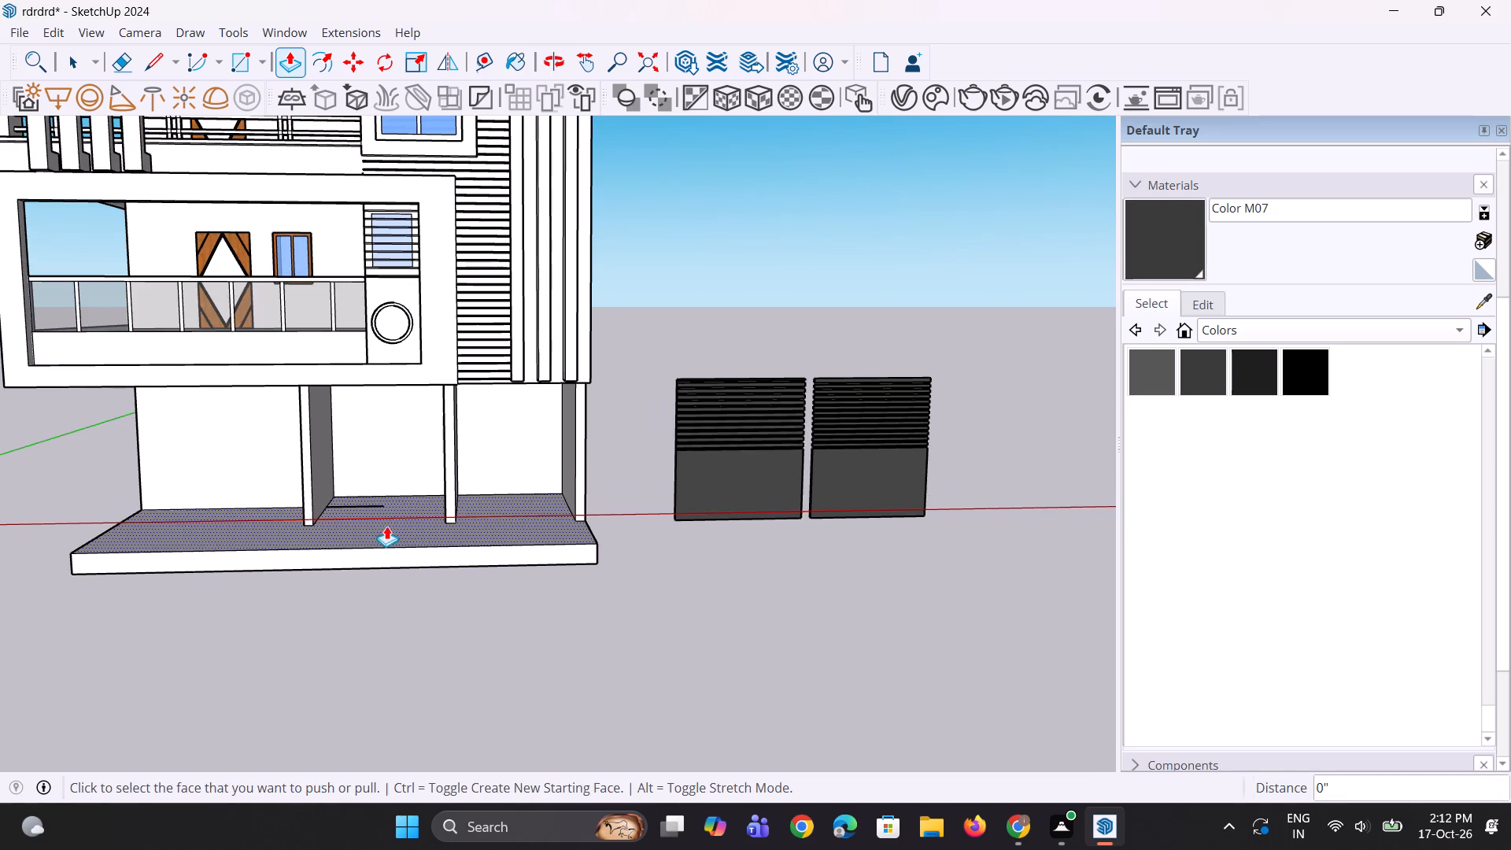
key(e)
click(379, 508)
Move the grouped slatted panels 25' 8" by their lower corner into the two ground-floor openings between the pillars.
scroll(639, 527, down, 3)
middle_click(714, 516)
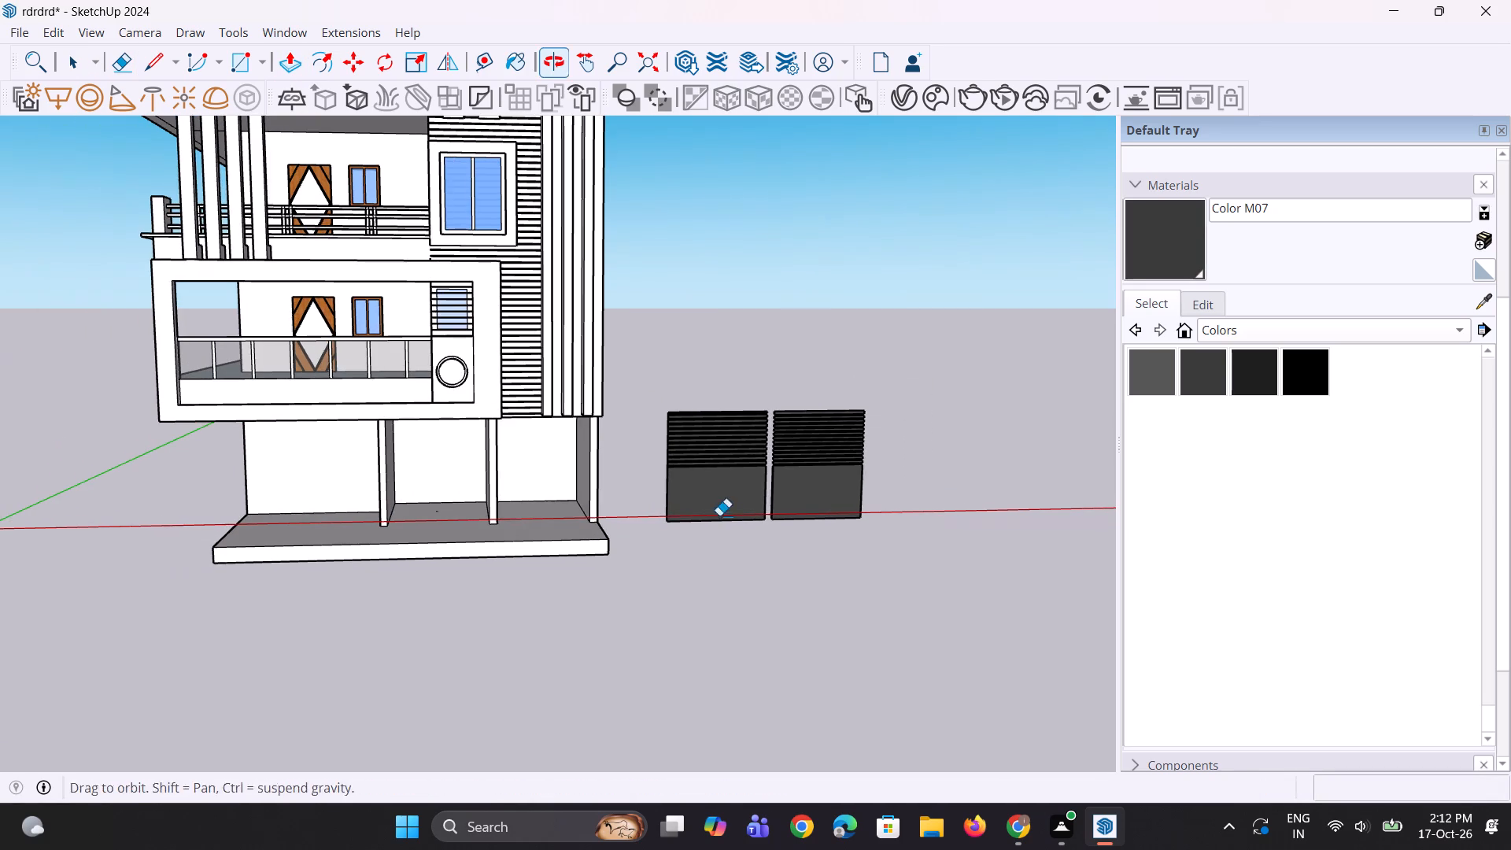
key(space)
click(711, 516)
scroll(652, 533, up, 1)
key(m)
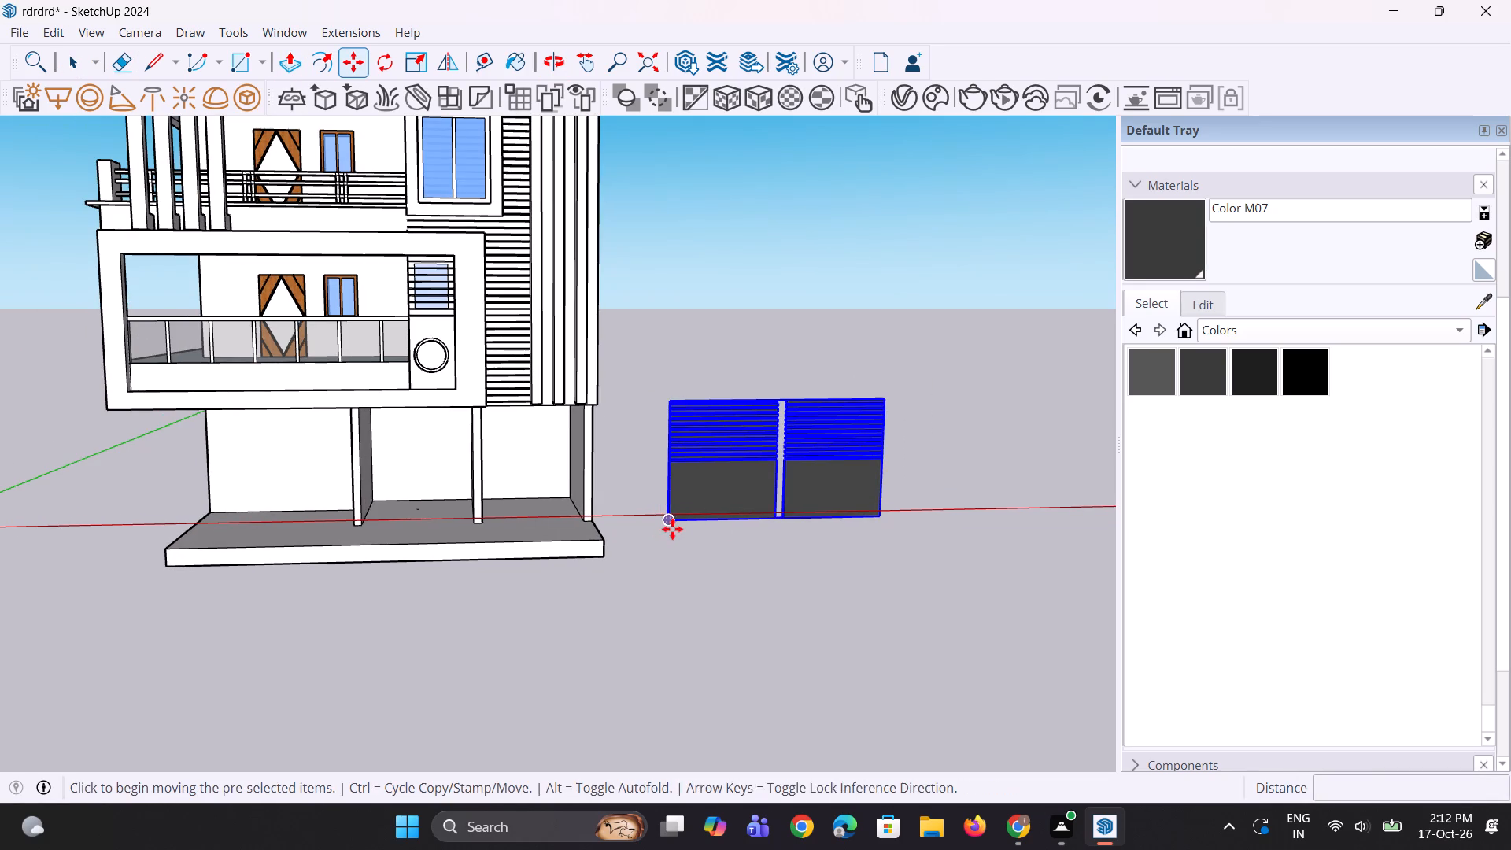
click(672, 529)
scroll(810, 653, down, 4)
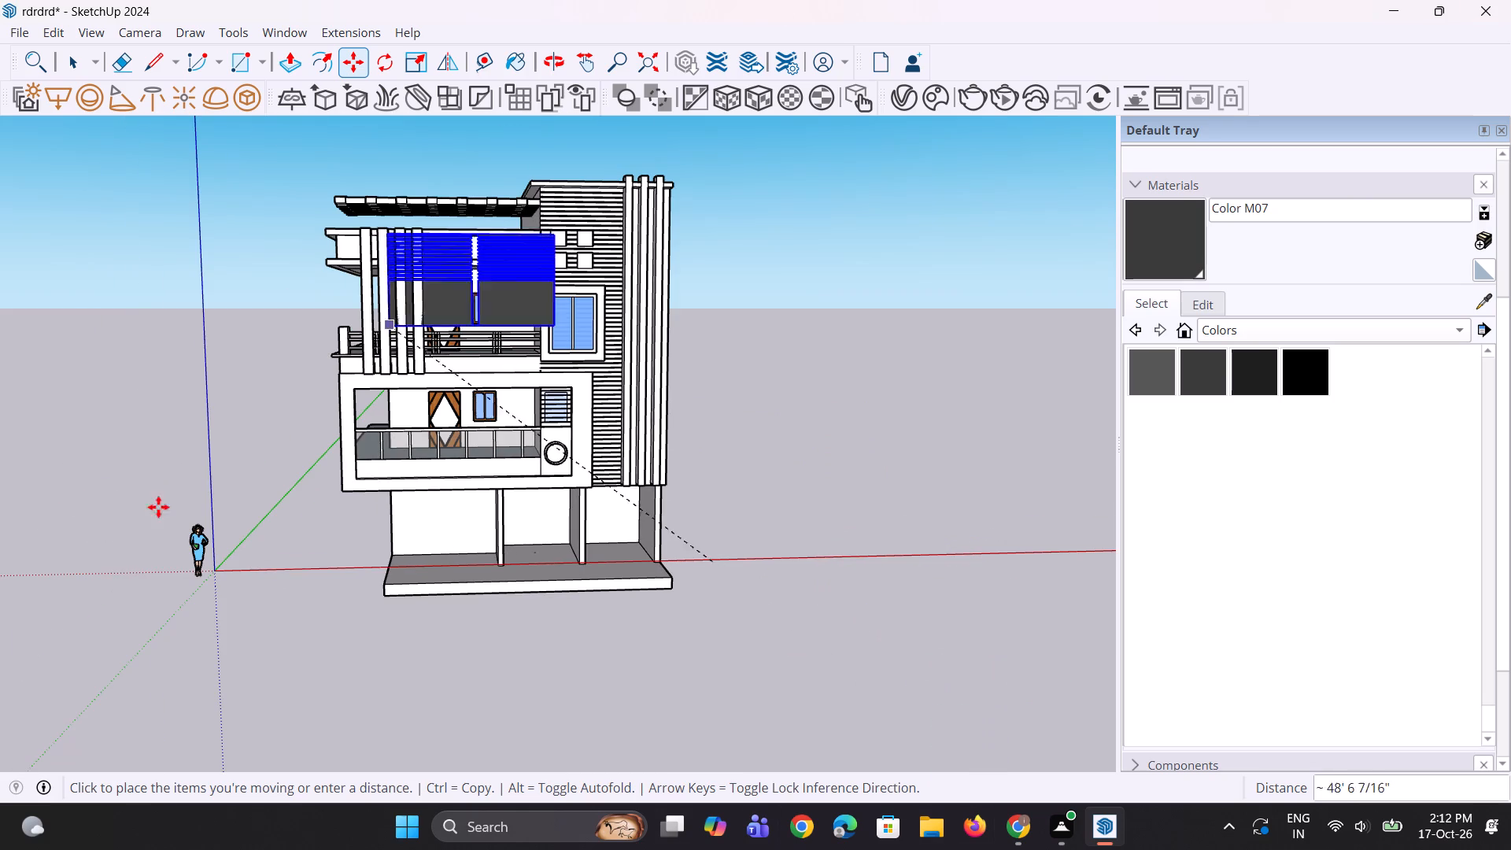
scroll(528, 618, up, 3)
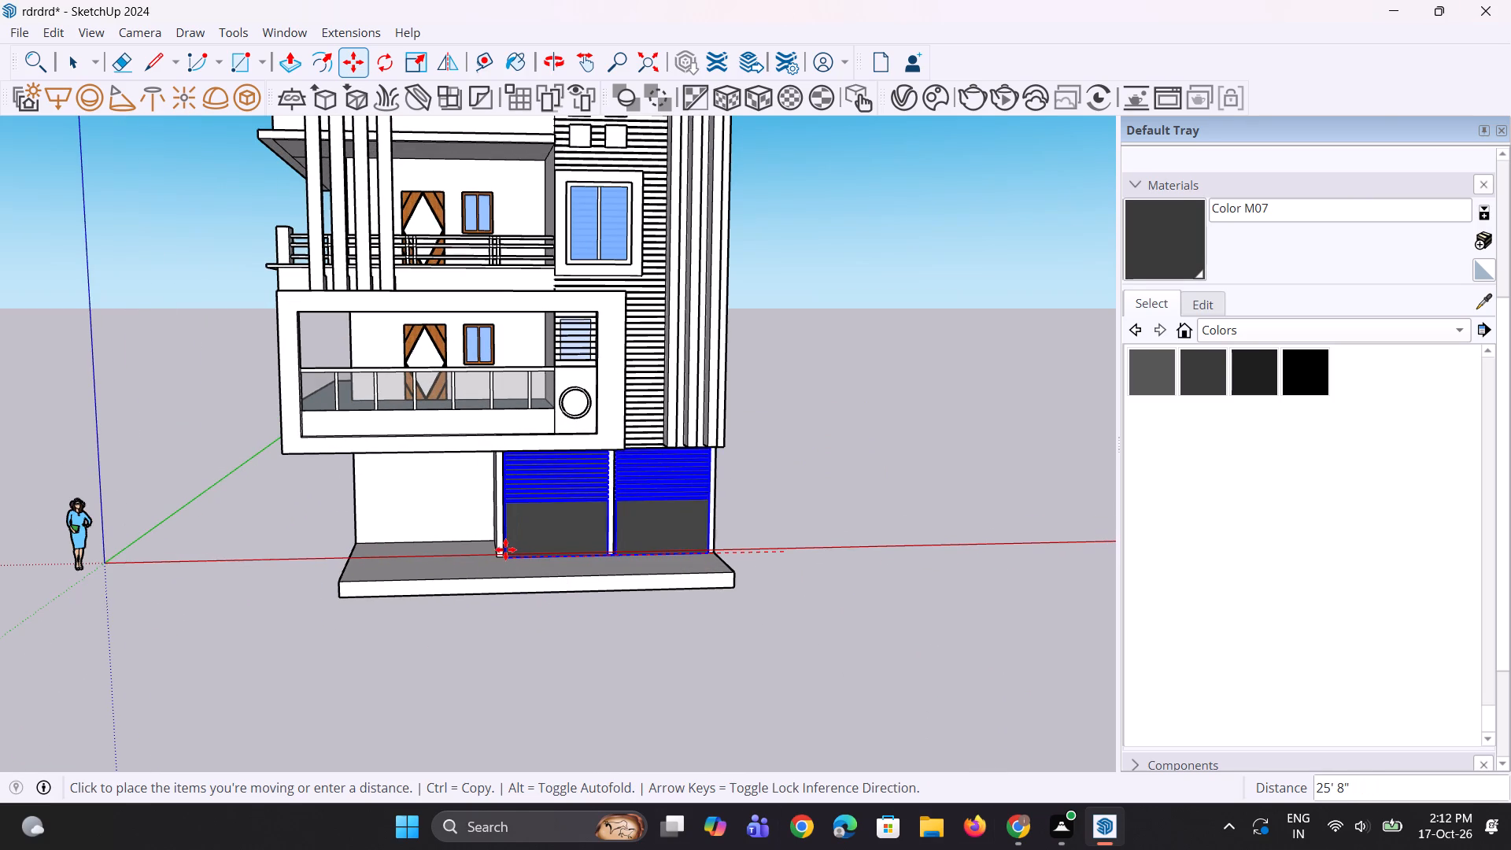
click(507, 549)
Shift the slatted panel group about 3 7/8" so its bottom corner meets the end pillar's corner.
middle_drag(672, 554, 412, 613)
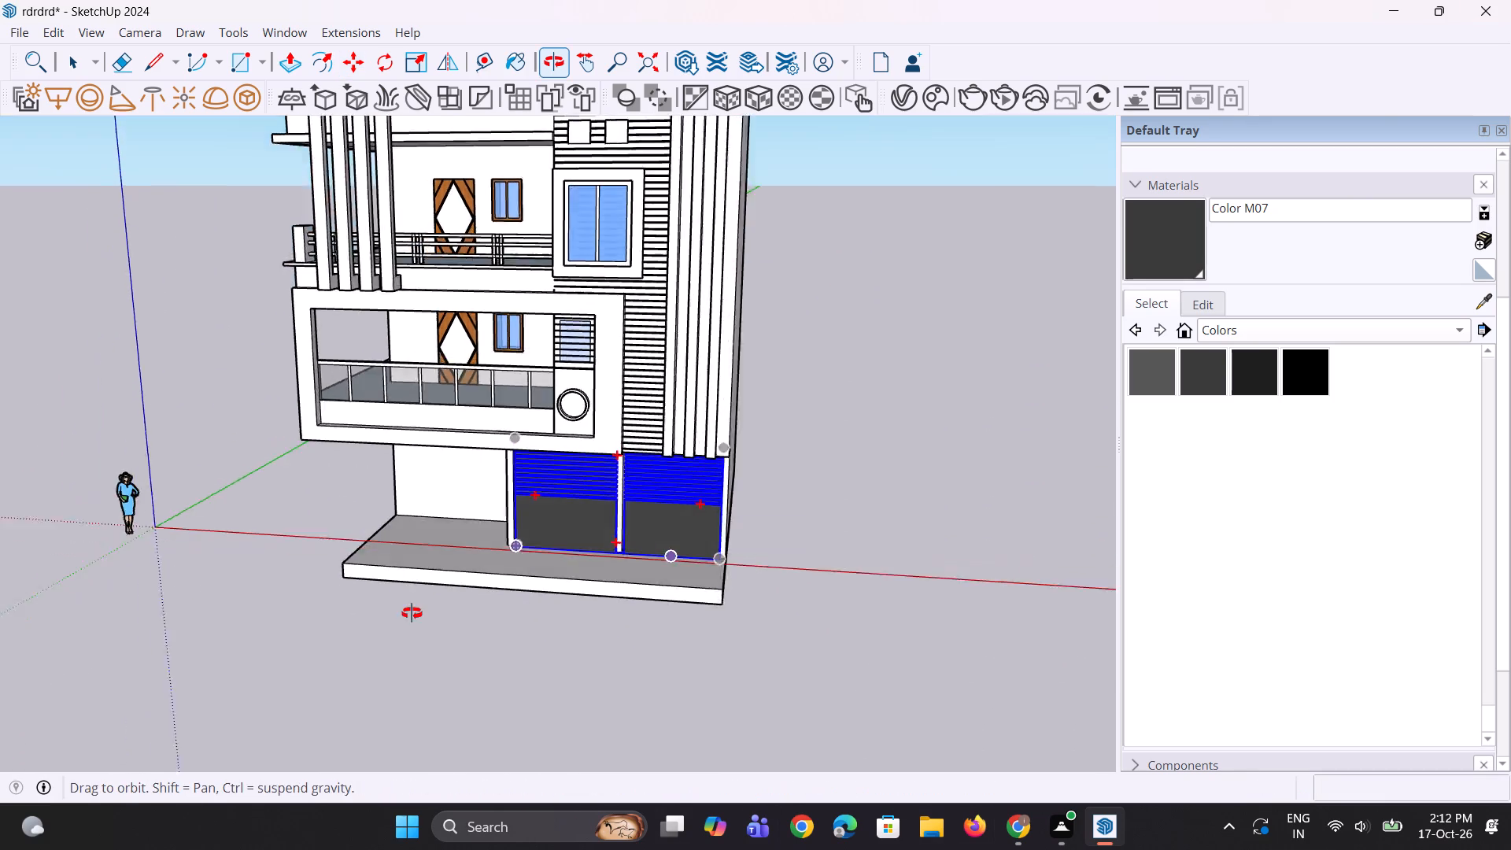
middle_drag(412, 613, 405, 613)
scroll(762, 572, up, 16)
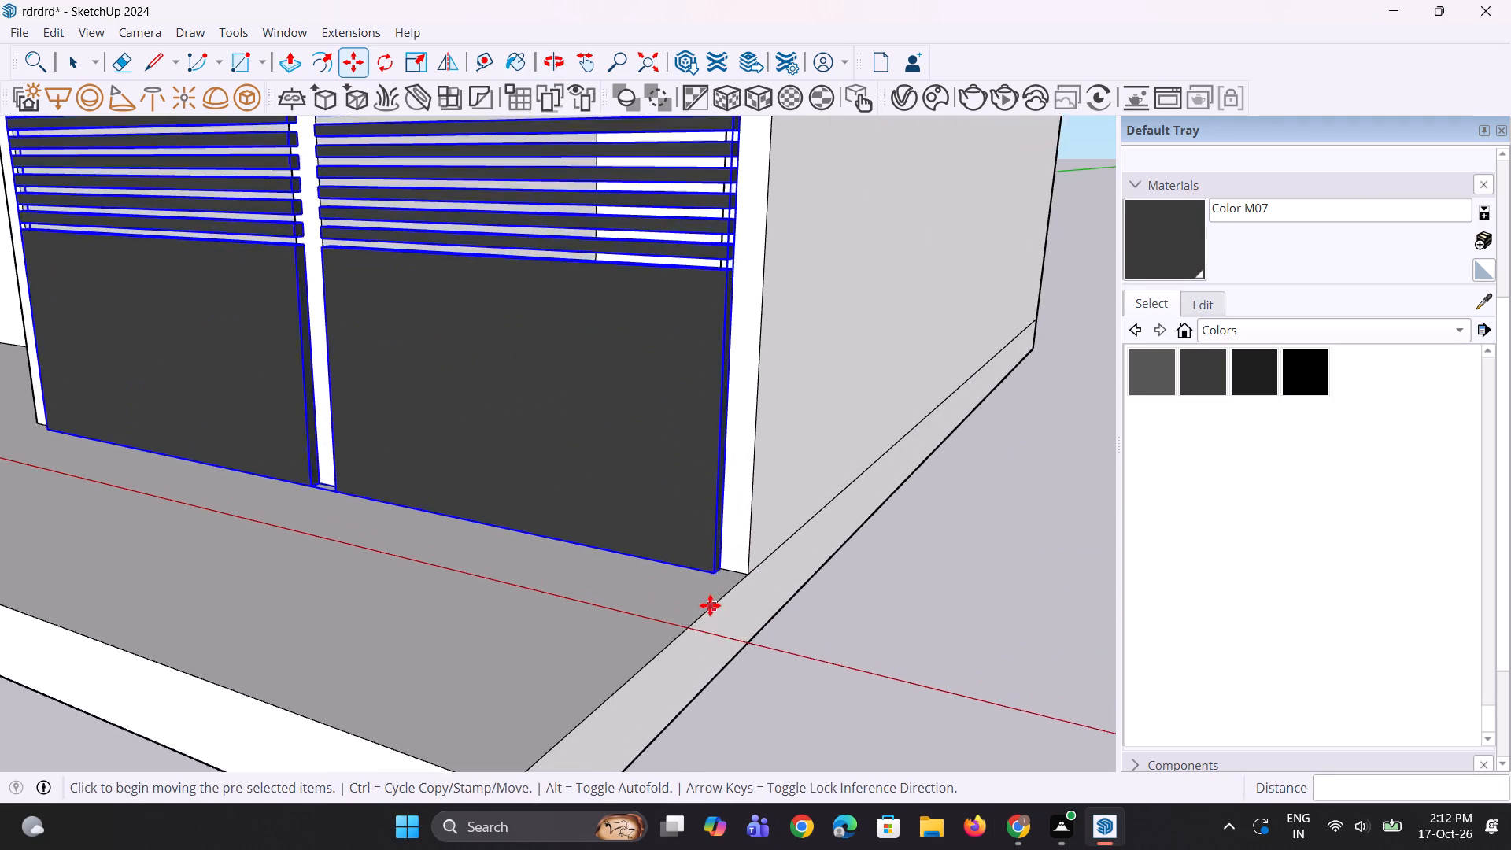
scroll(710, 605, up, 2)
click(715, 571)
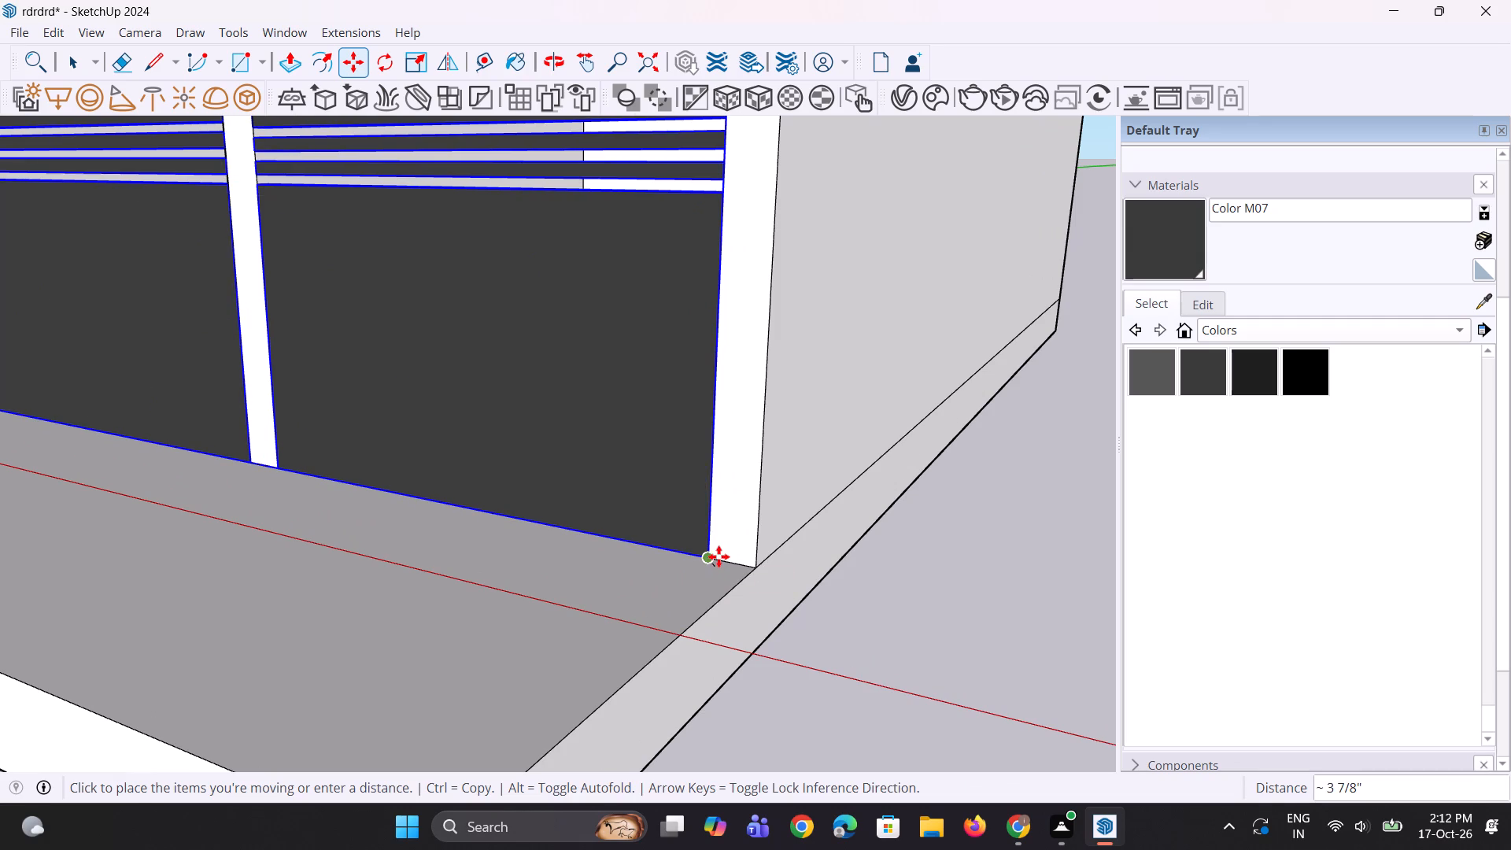
click(719, 556)
middle_drag(698, 571, 826, 545)
key(space)
key(space)
click(956, 531)
Examine the house facade with the slatted panels fitted between the ground-floor pillars from several angles.
scroll(879, 531, down, 8)
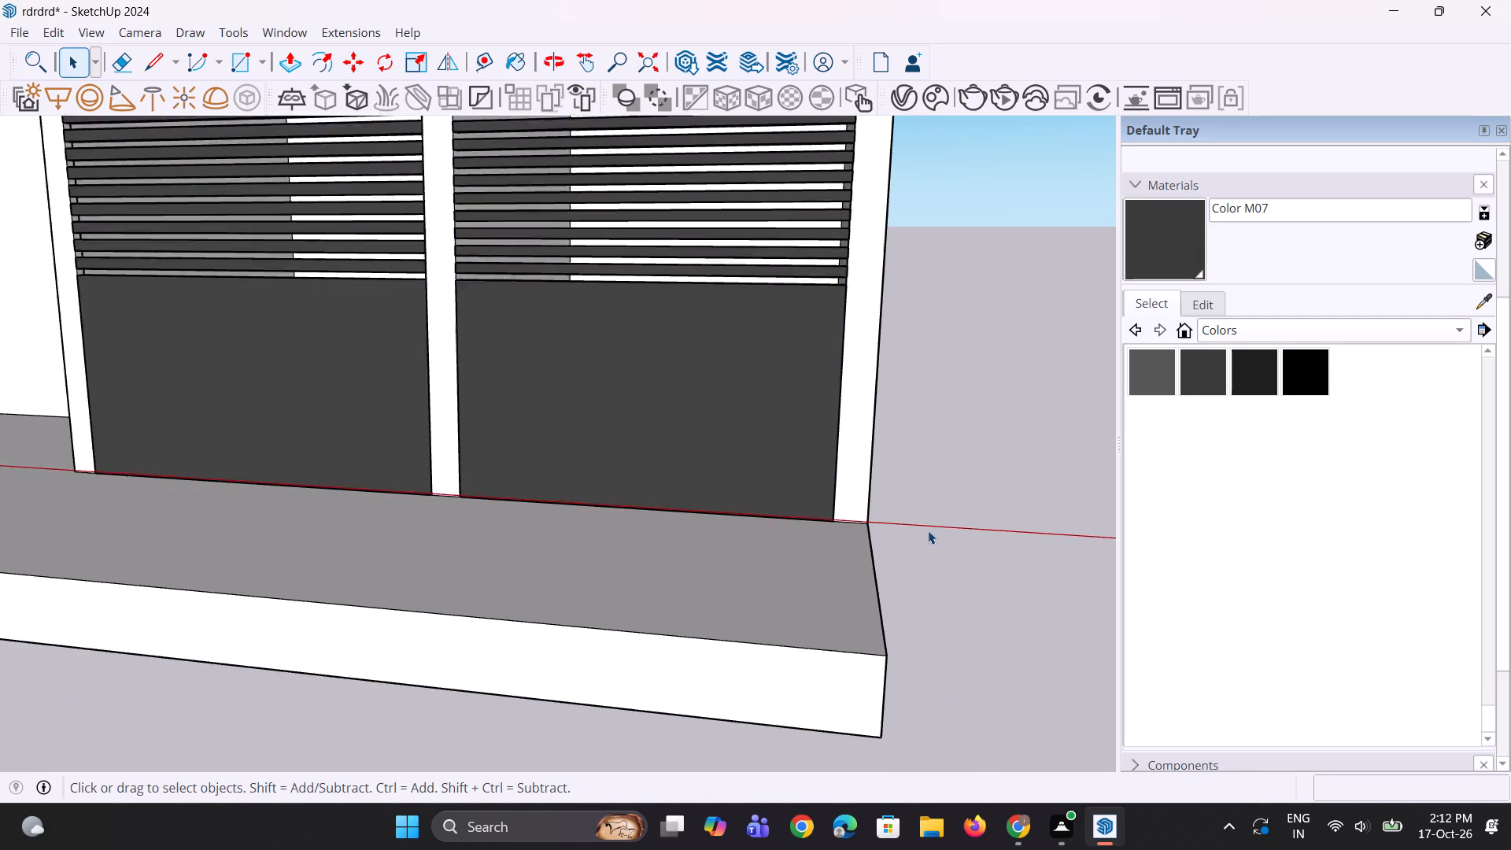
scroll(928, 530, down, 2)
middle_drag(752, 571, 774, 482)
scroll(779, 489, down, 10)
middle_drag(667, 515, 975, 560)
scroll(792, 526, down, 4)
middle_drag(852, 528, 781, 592)
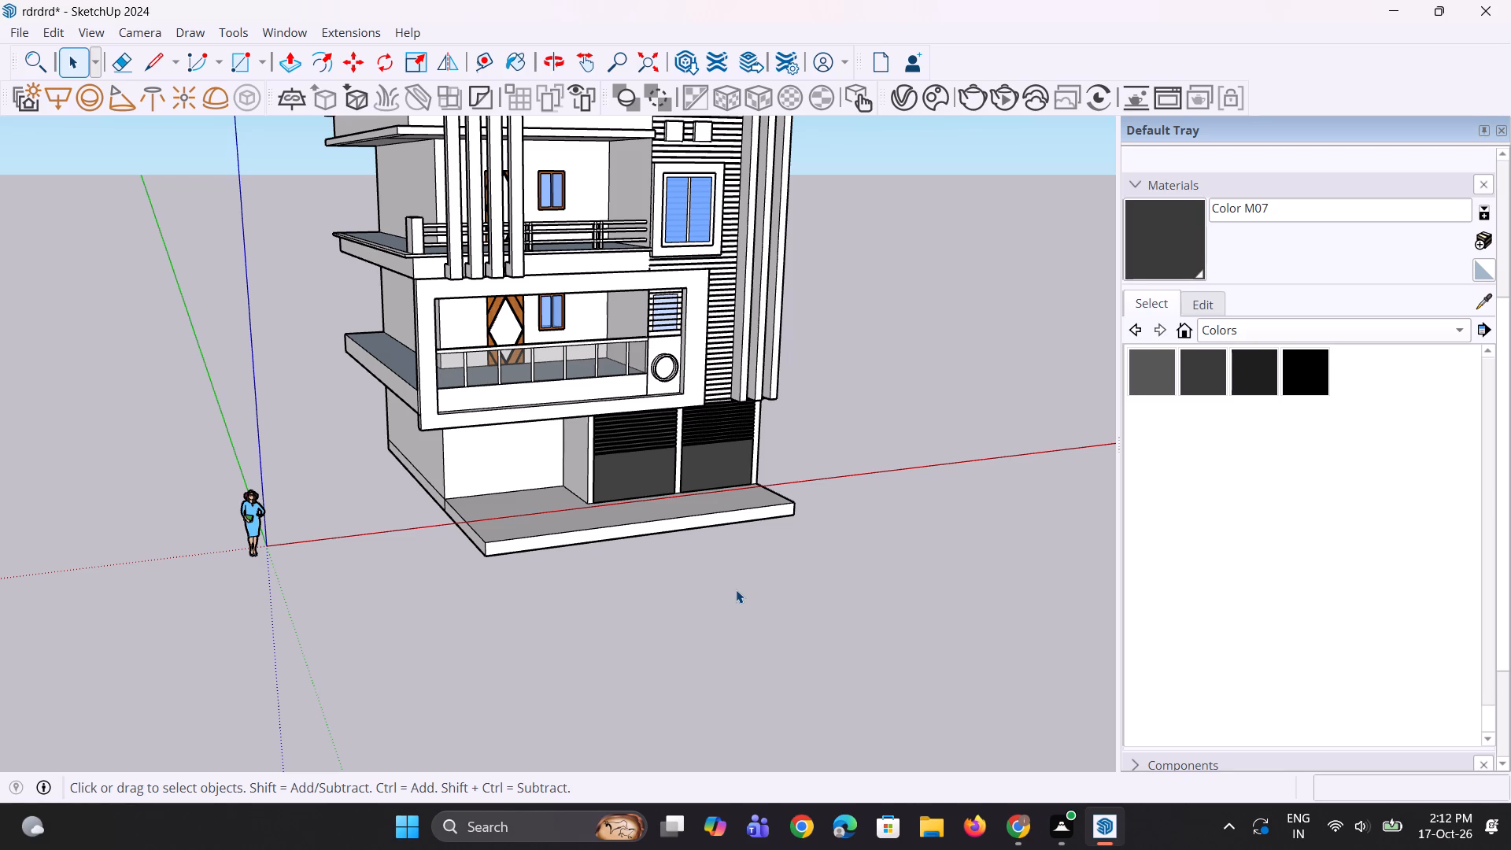
scroll(745, 560, down, 8)
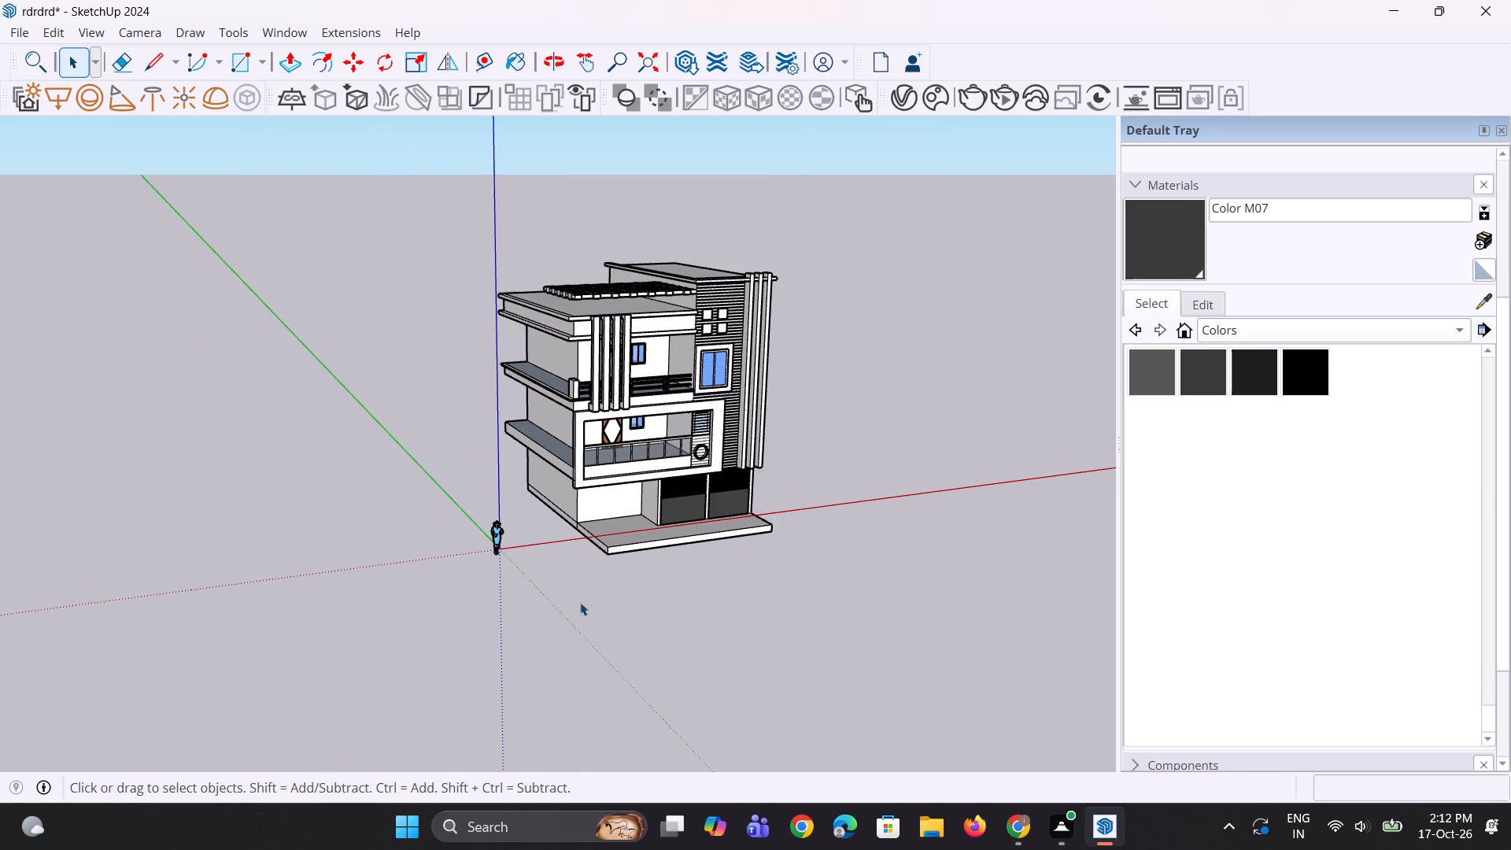
middle_drag(532, 593, 549, 632)
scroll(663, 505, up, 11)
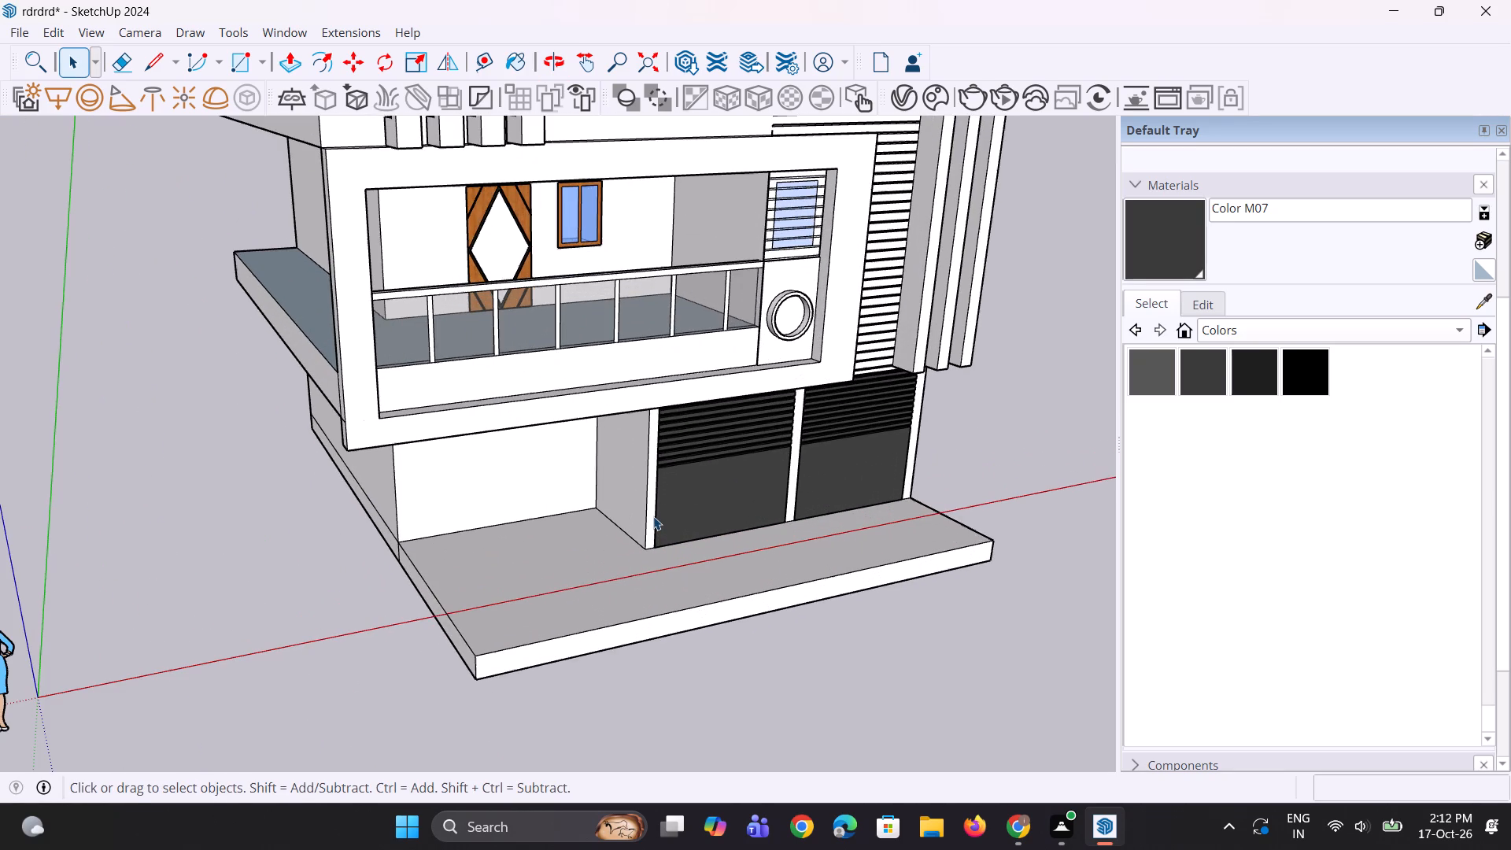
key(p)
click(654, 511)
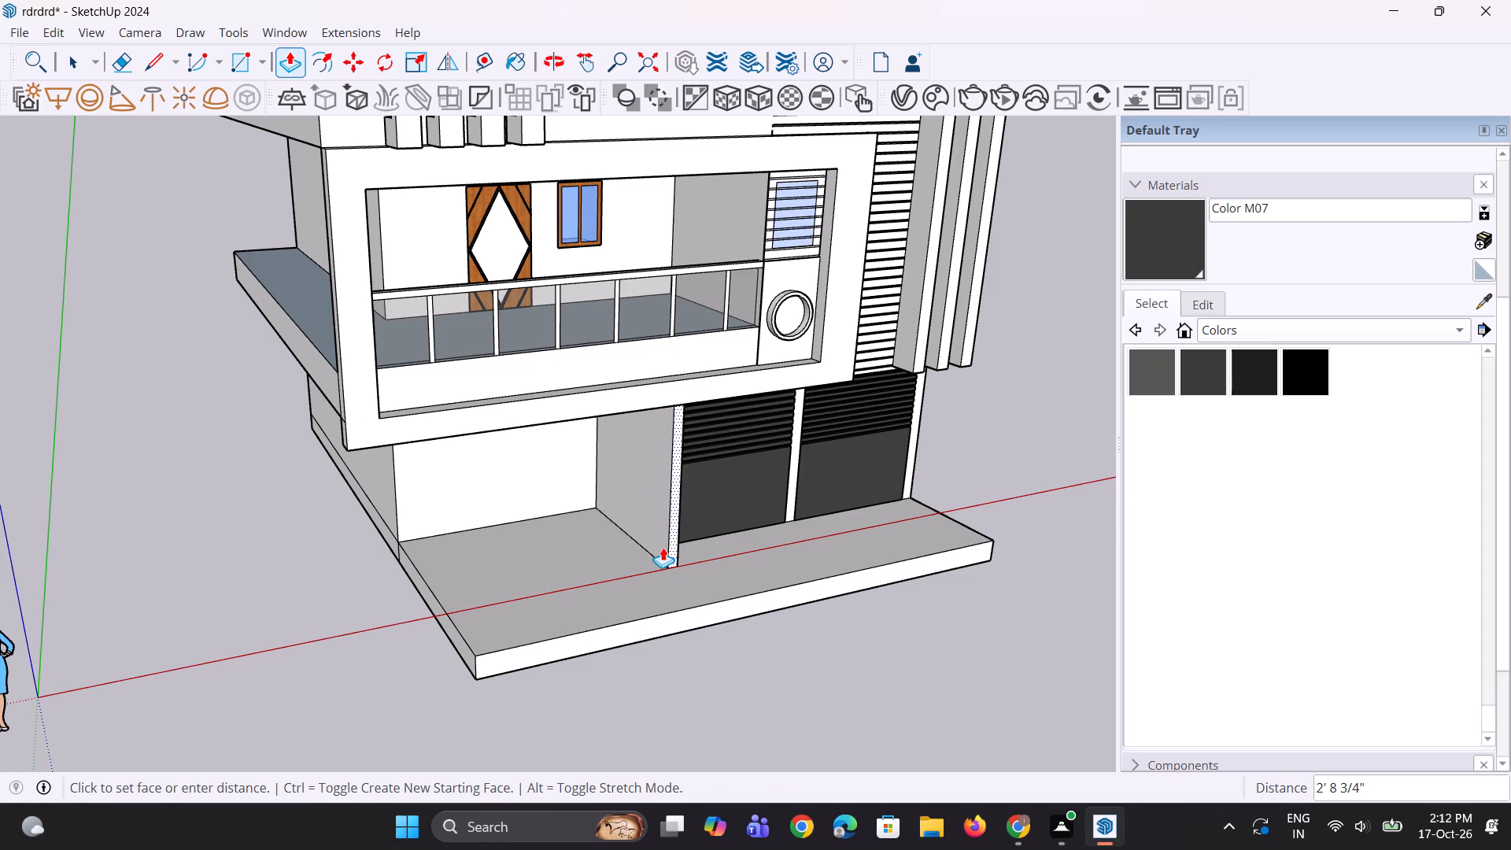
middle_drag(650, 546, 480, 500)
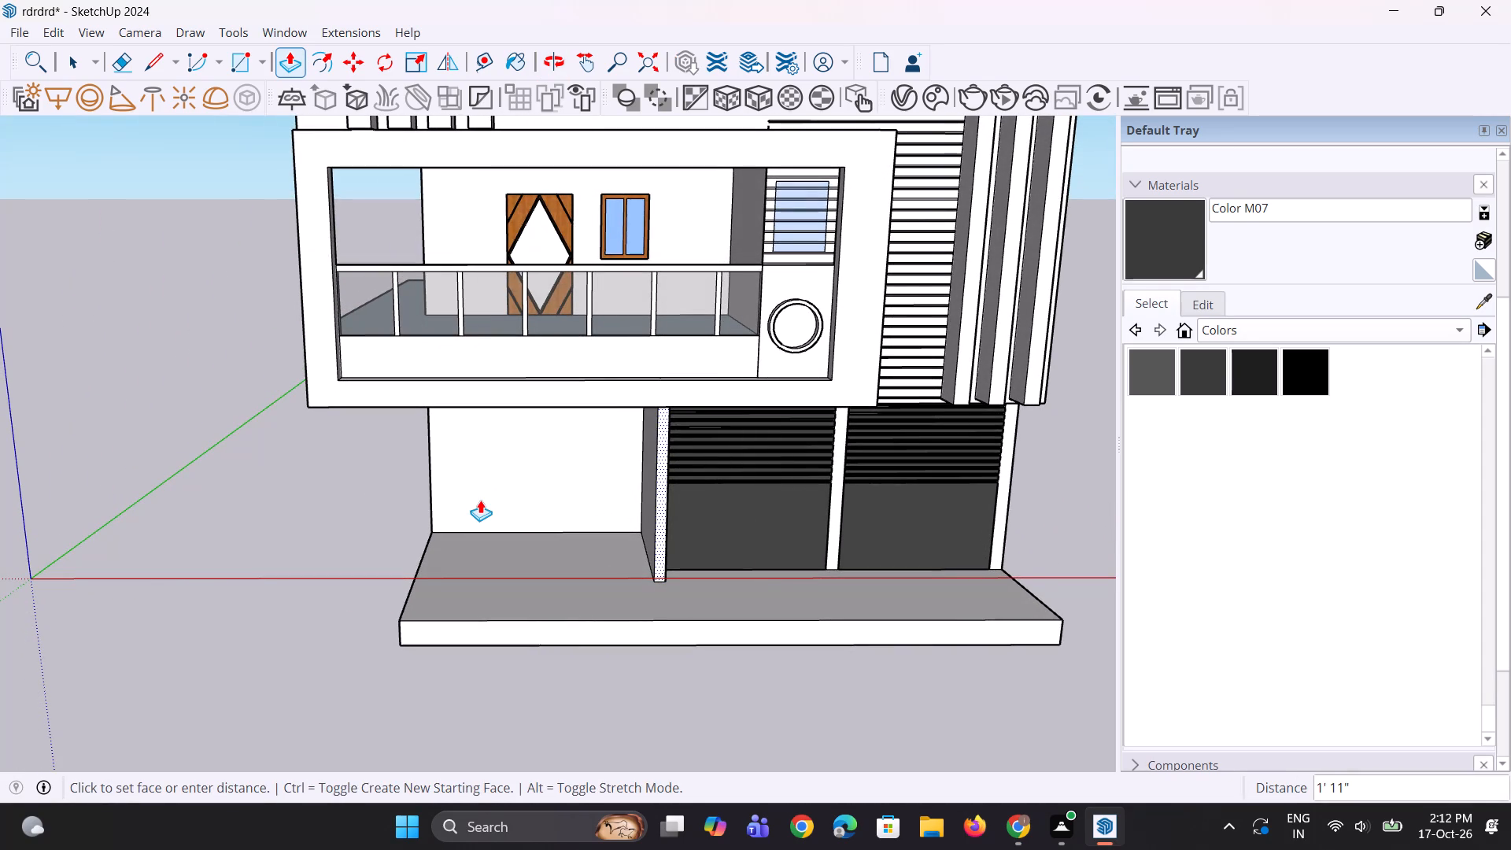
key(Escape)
Split the pillar beside the open bay at the panel's solid-part height and extrude its lower front face 7' 3 1/2".
middle_drag(741, 500, 637, 501)
scroll(676, 489, up, 3)
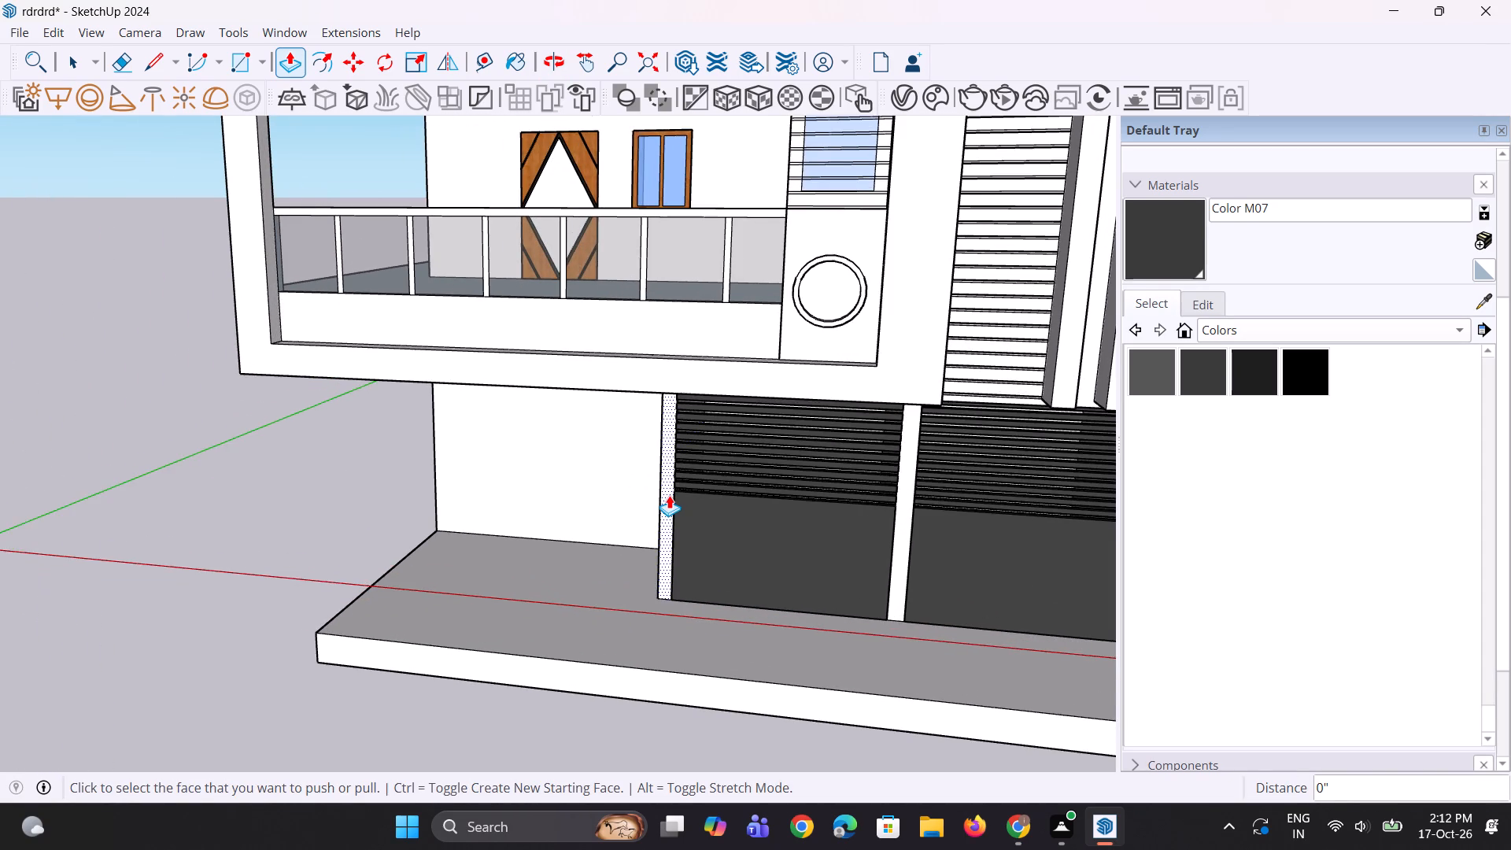
scroll(669, 495, up, 1)
key(l)
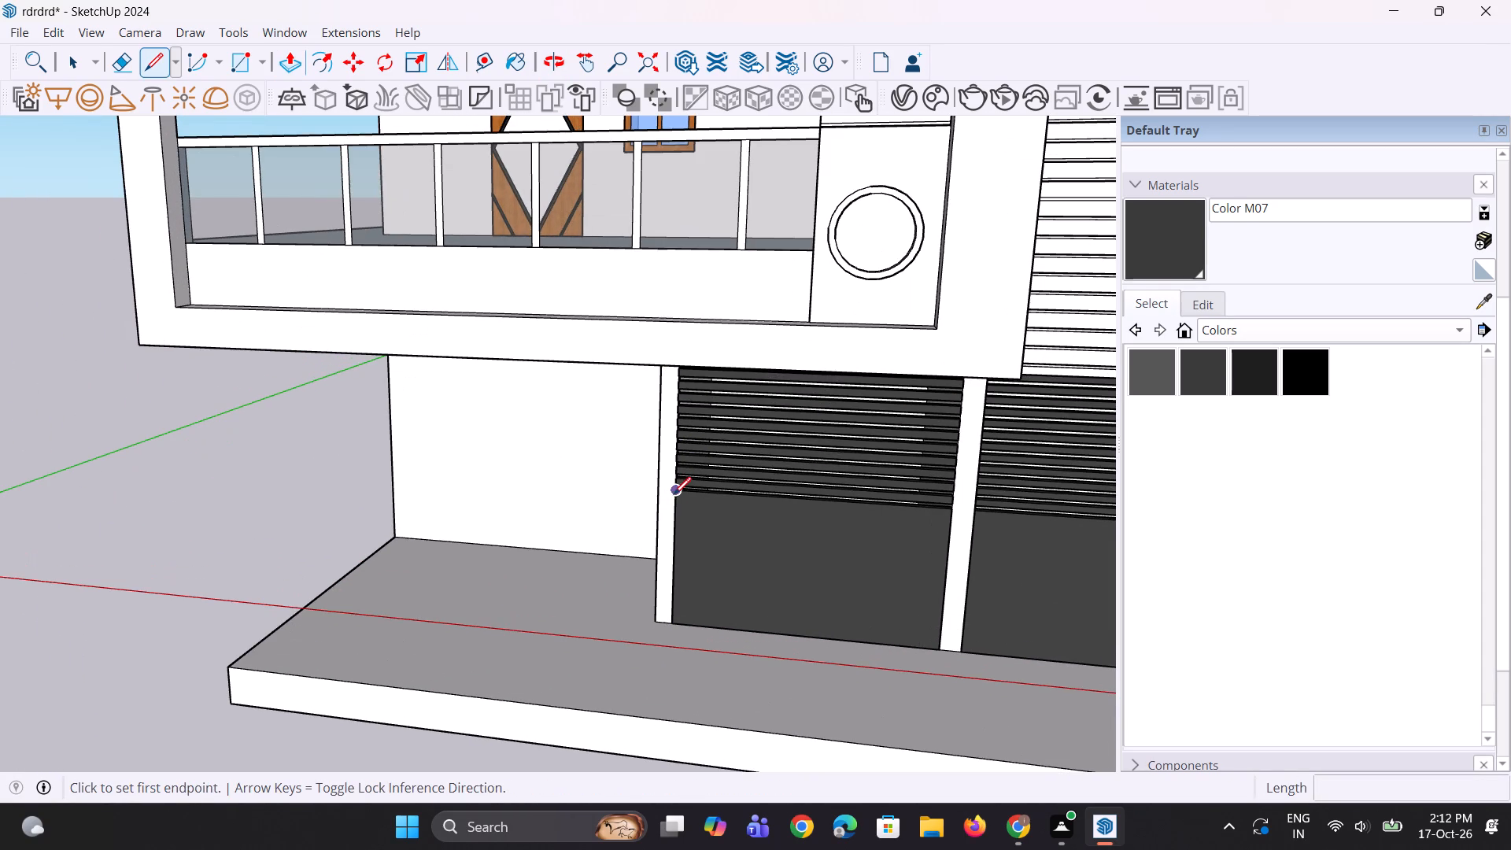
click(674, 494)
click(656, 492)
key(p)
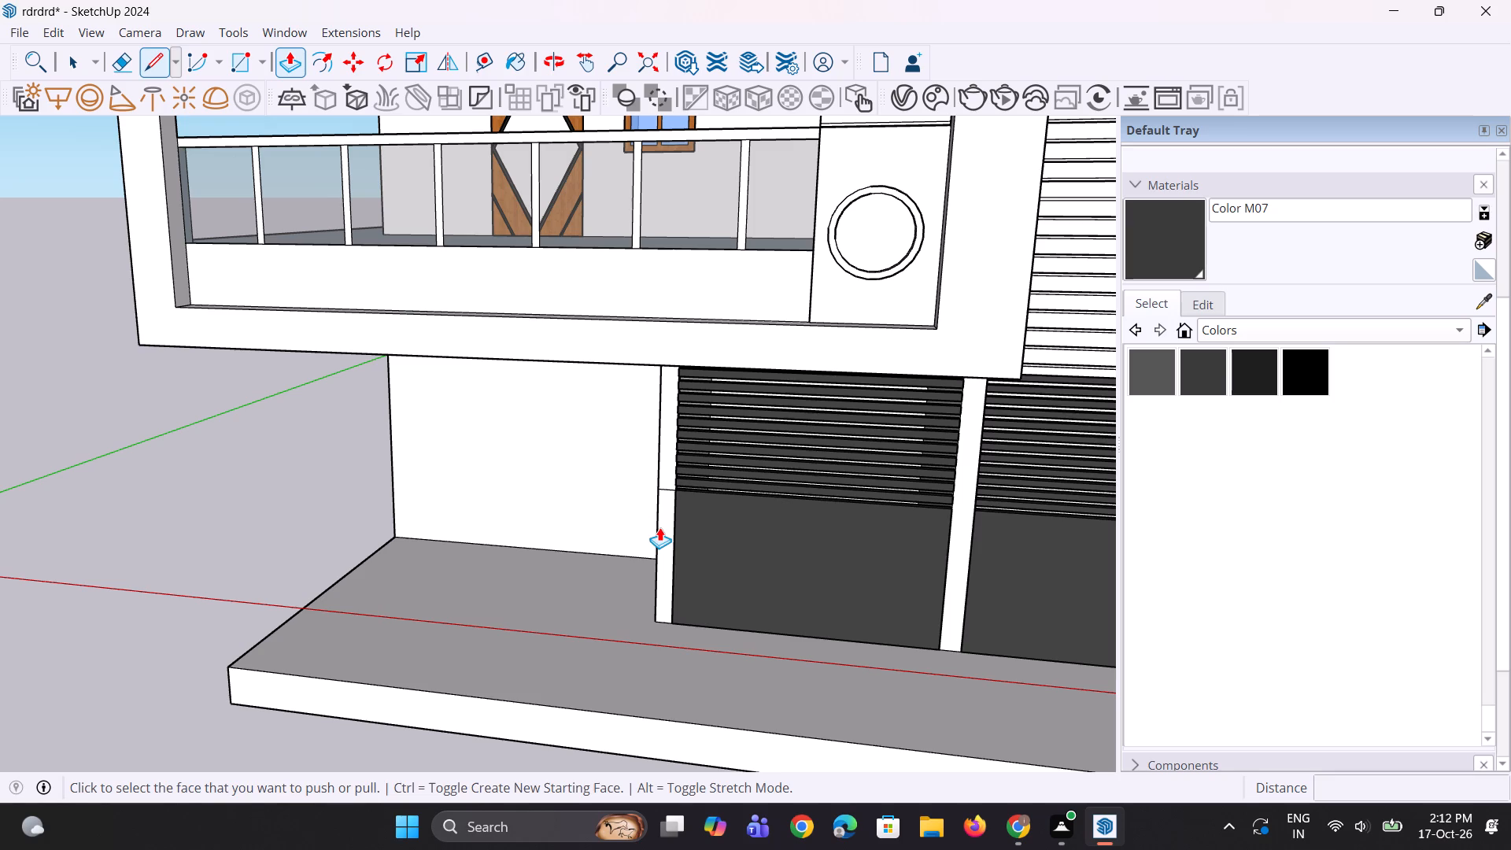
click(667, 532)
click(689, 722)
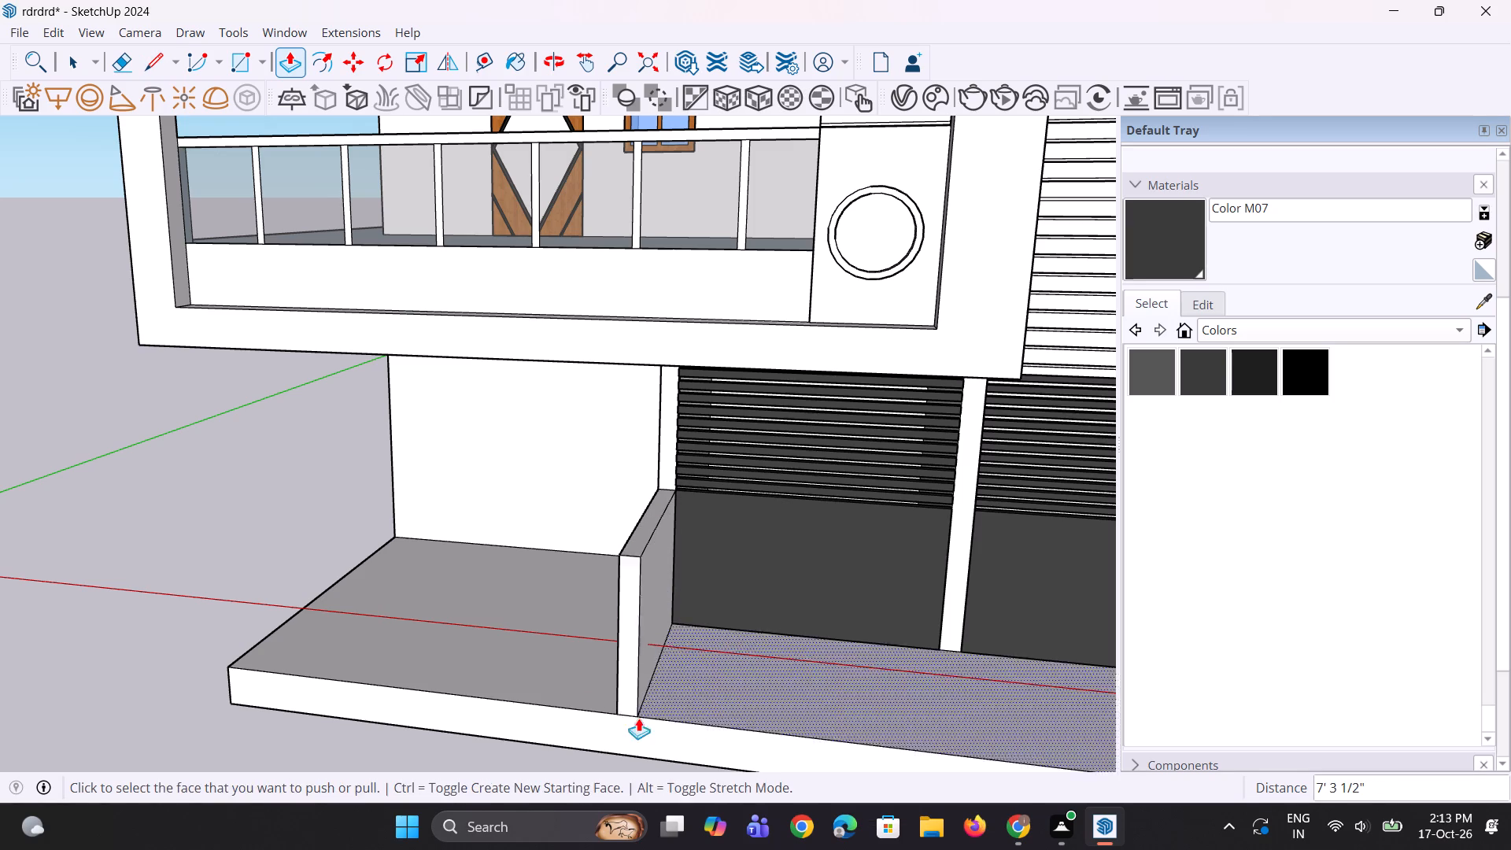
Copy the low wall's front vertical edge on the panel side about 1' 2 5/16" back along the wall.
middle_drag(591, 697, 724, 653)
scroll(724, 647, down, 7)
middle_drag(690, 628, 659, 626)
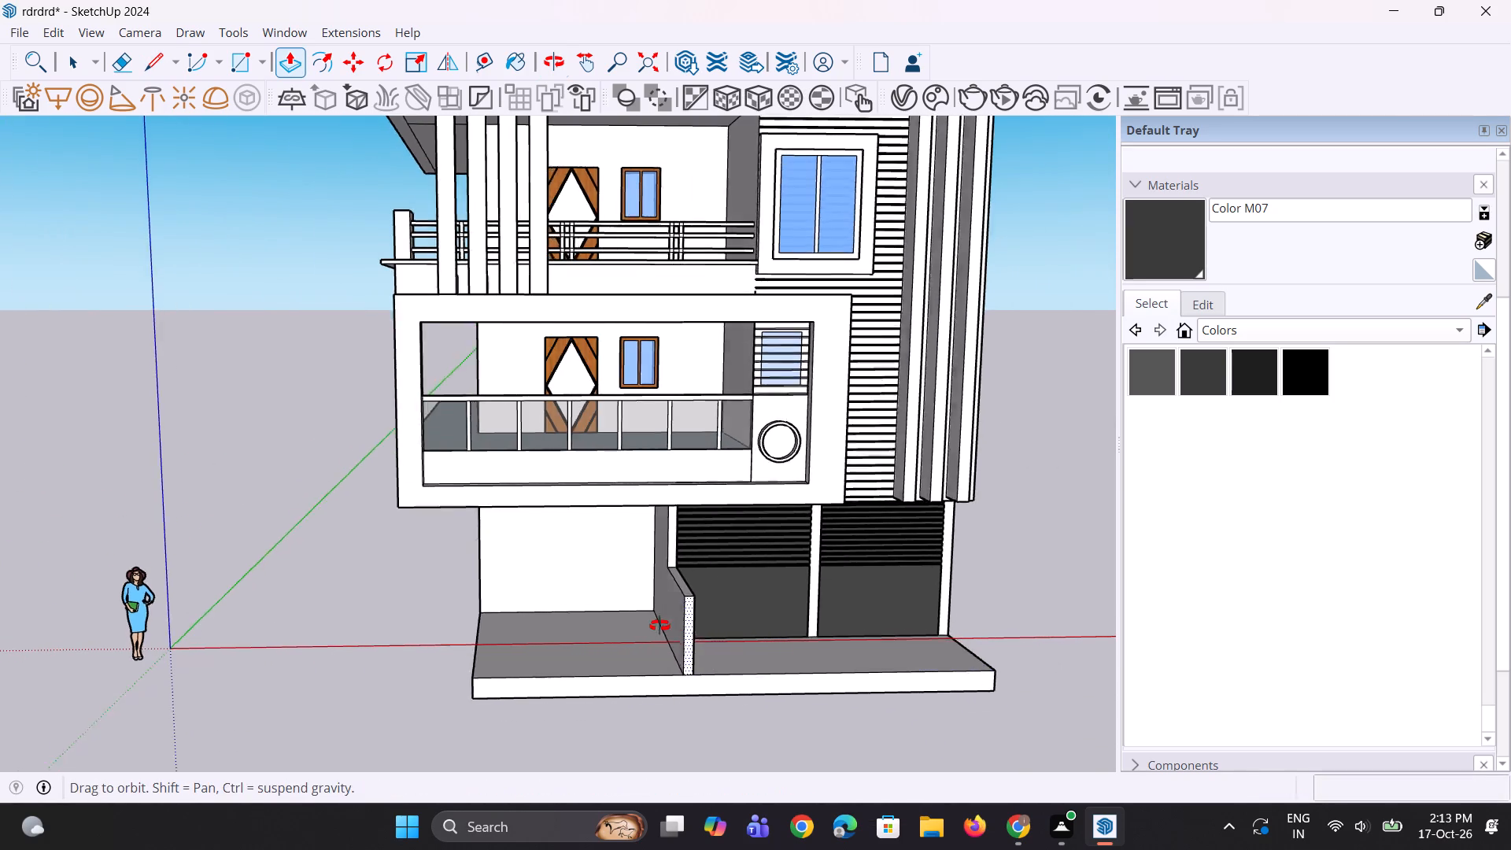
middle_drag(659, 626, 578, 611)
scroll(683, 612, up, 5)
middle_drag(651, 637, 584, 623)
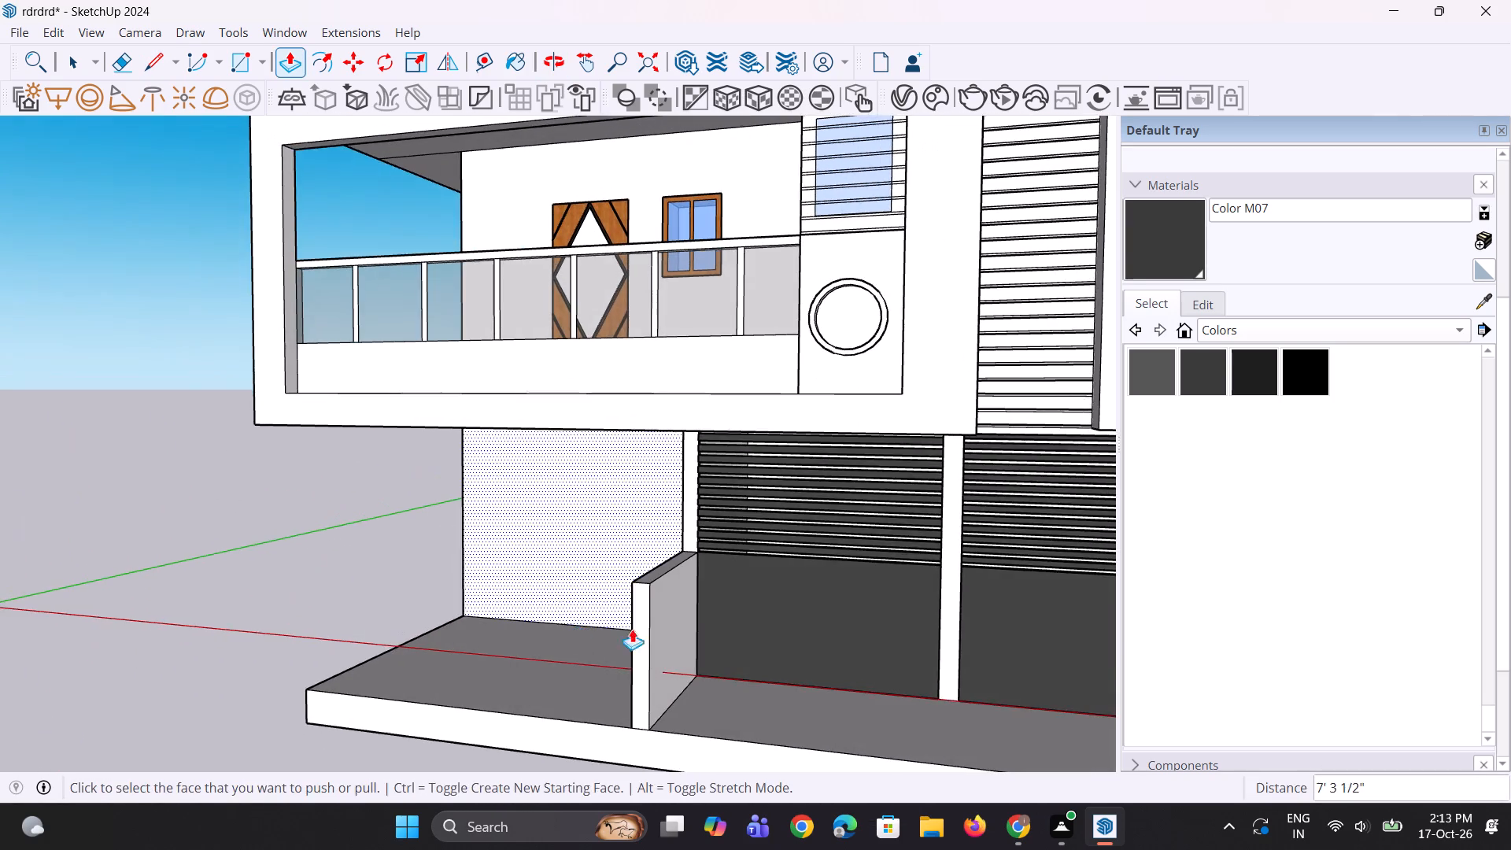
key(space)
scroll(650, 635, up, 4)
click(649, 601)
scroll(650, 575, up, 1)
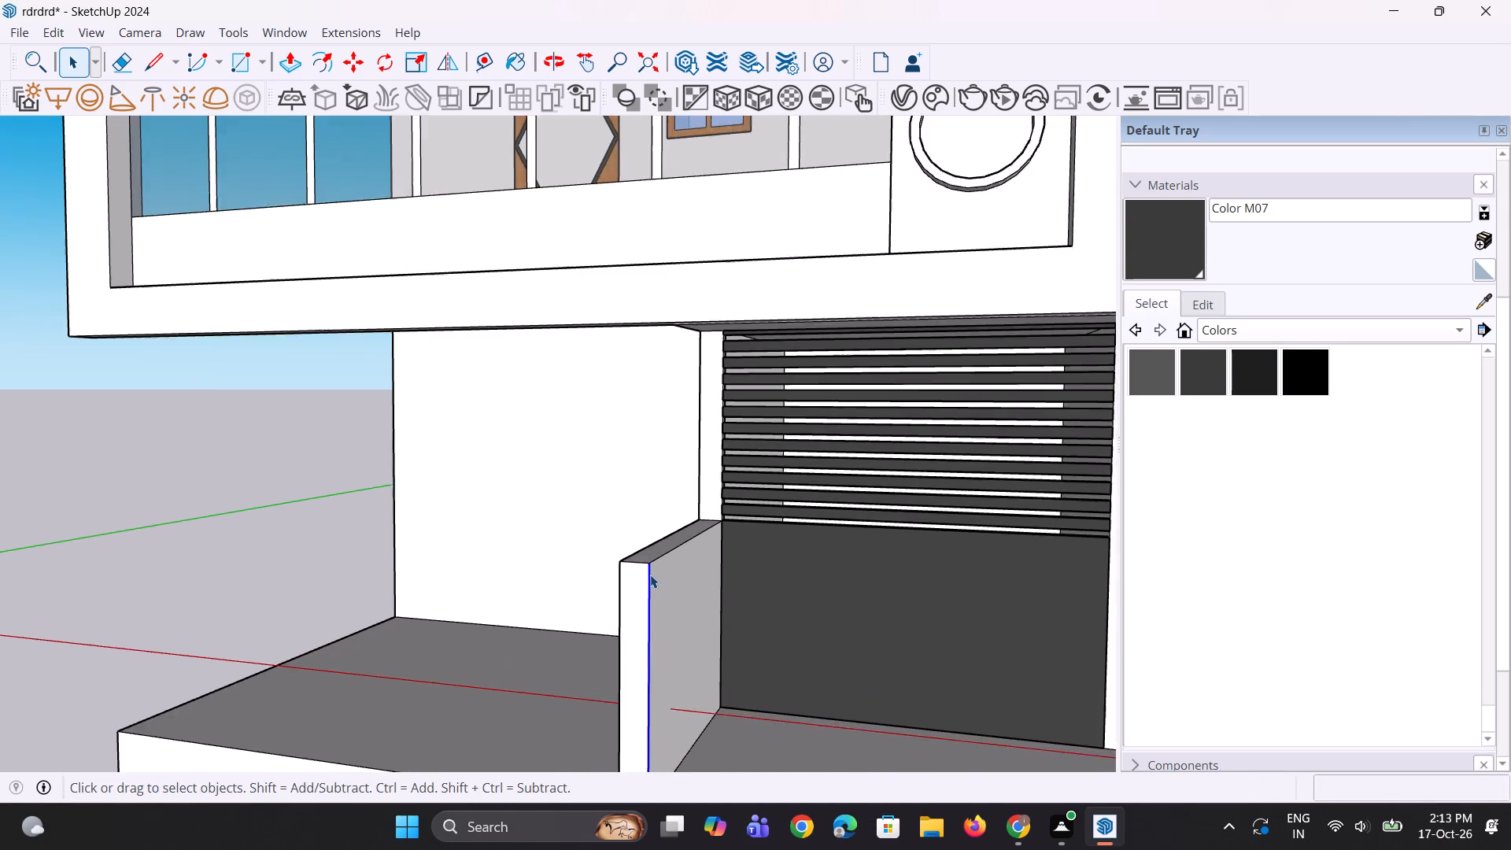
scroll(650, 575, up, 2)
key(m)
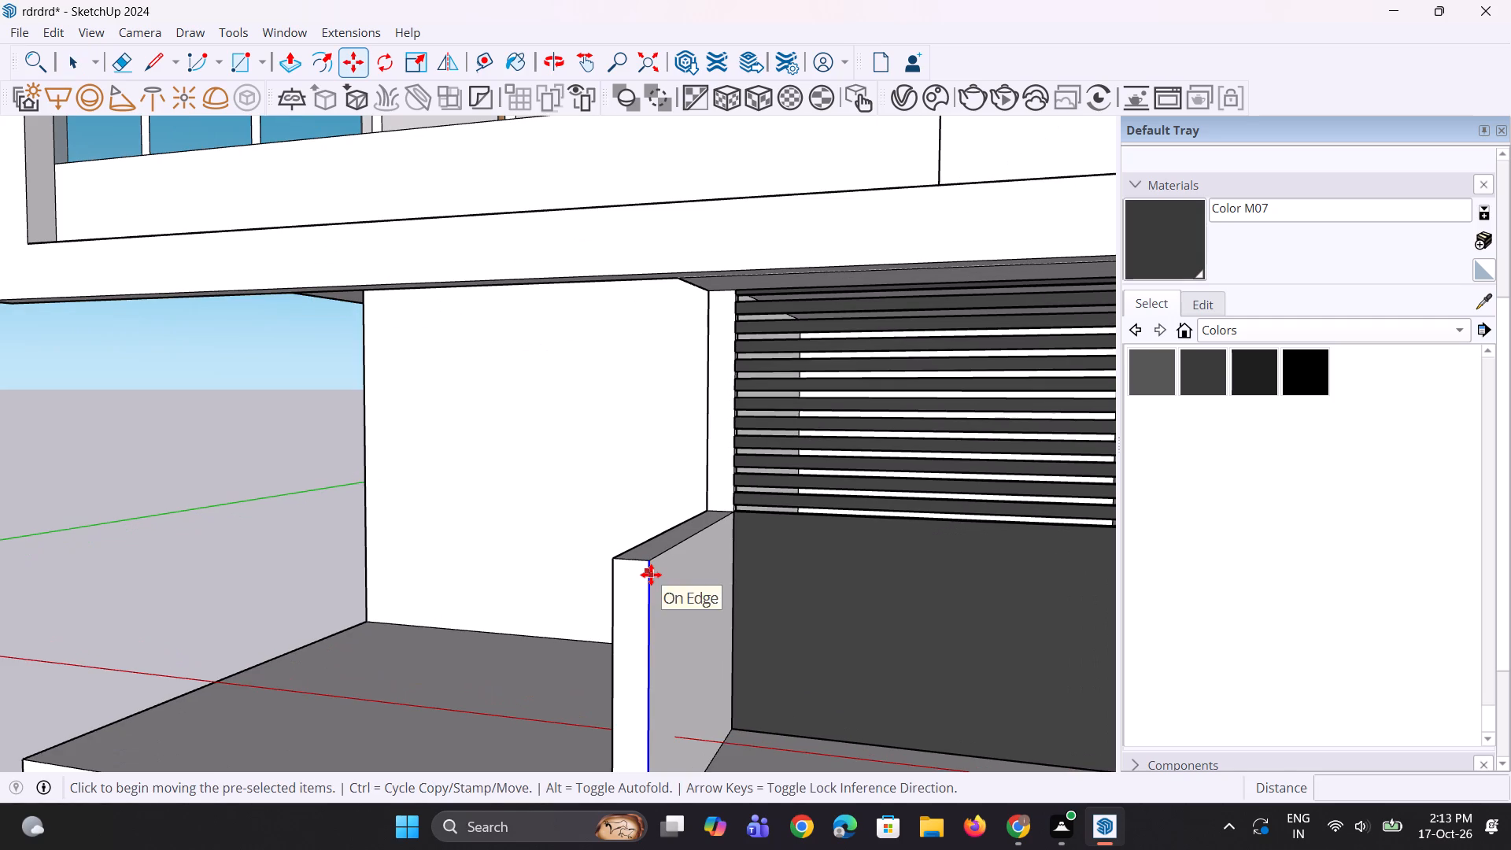
click(656, 564)
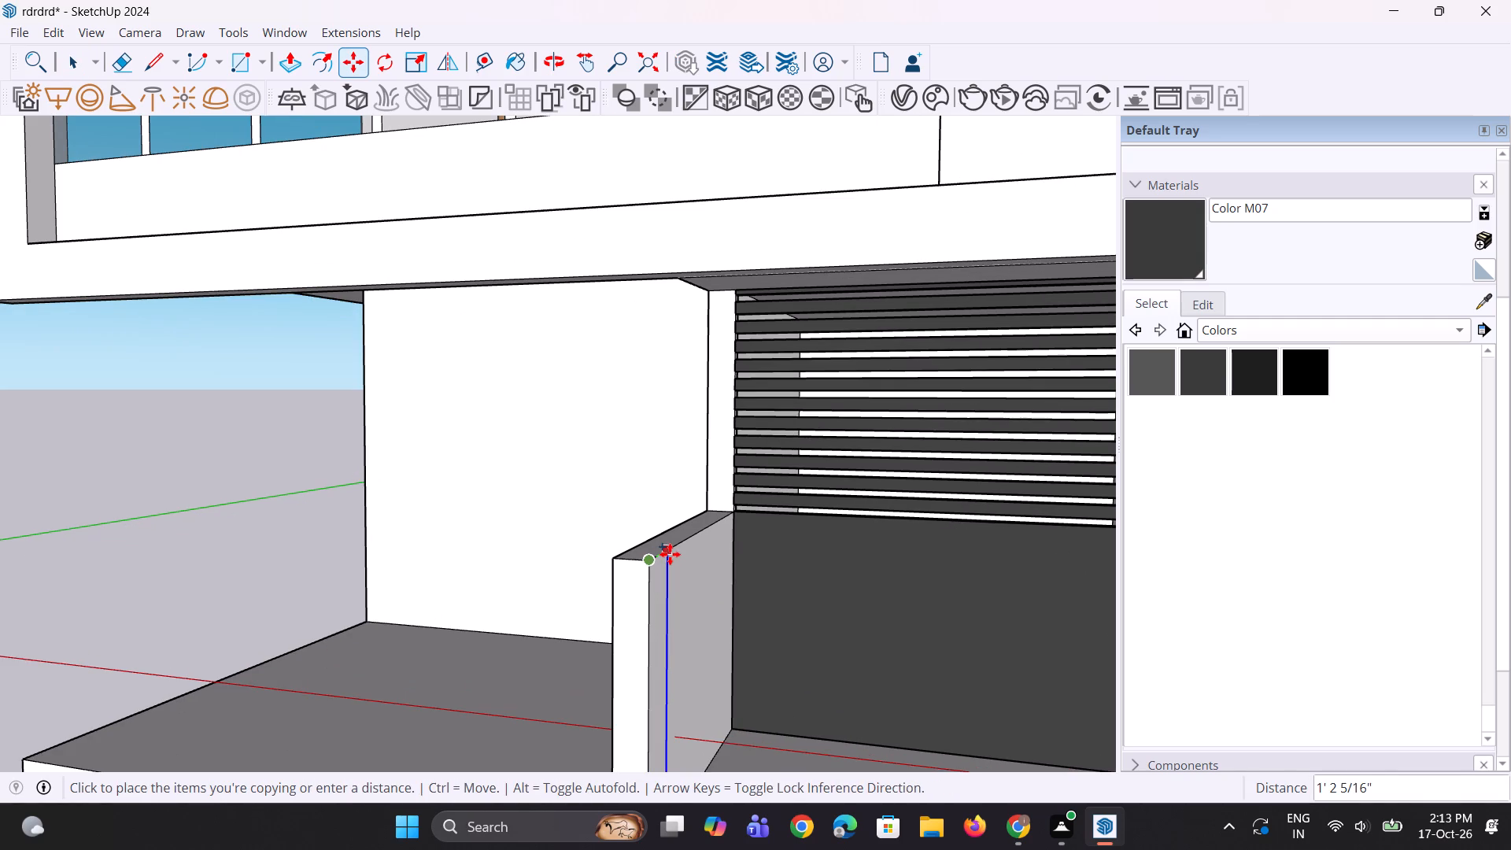
click(670, 554)
Extrude the narrow strip at the low wall's front end 4 1/2" outward on the panel side.
scroll(654, 591, down, 3)
key(p)
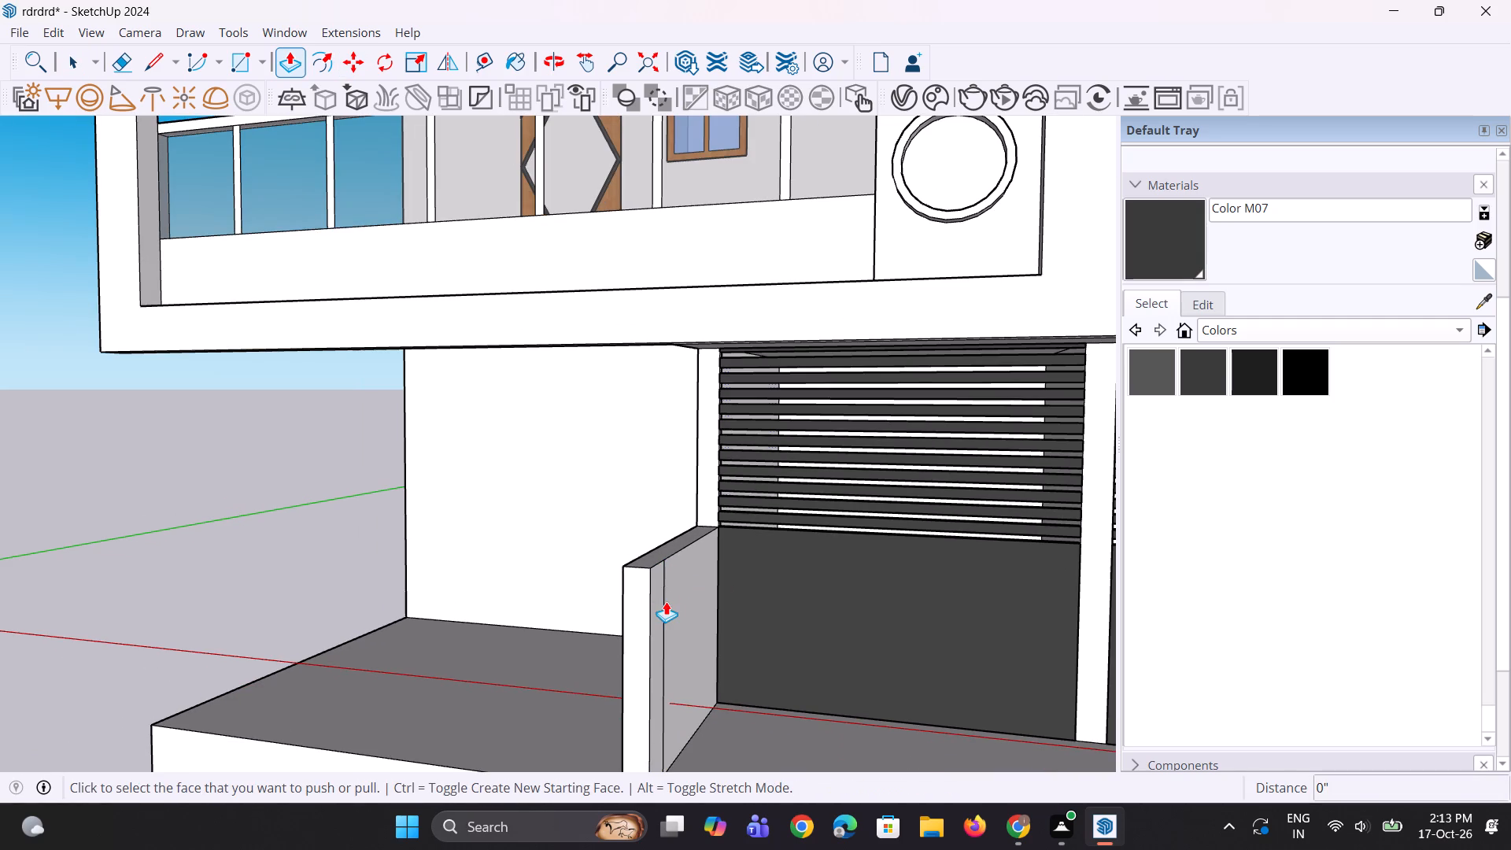
click(653, 609)
click(669, 622)
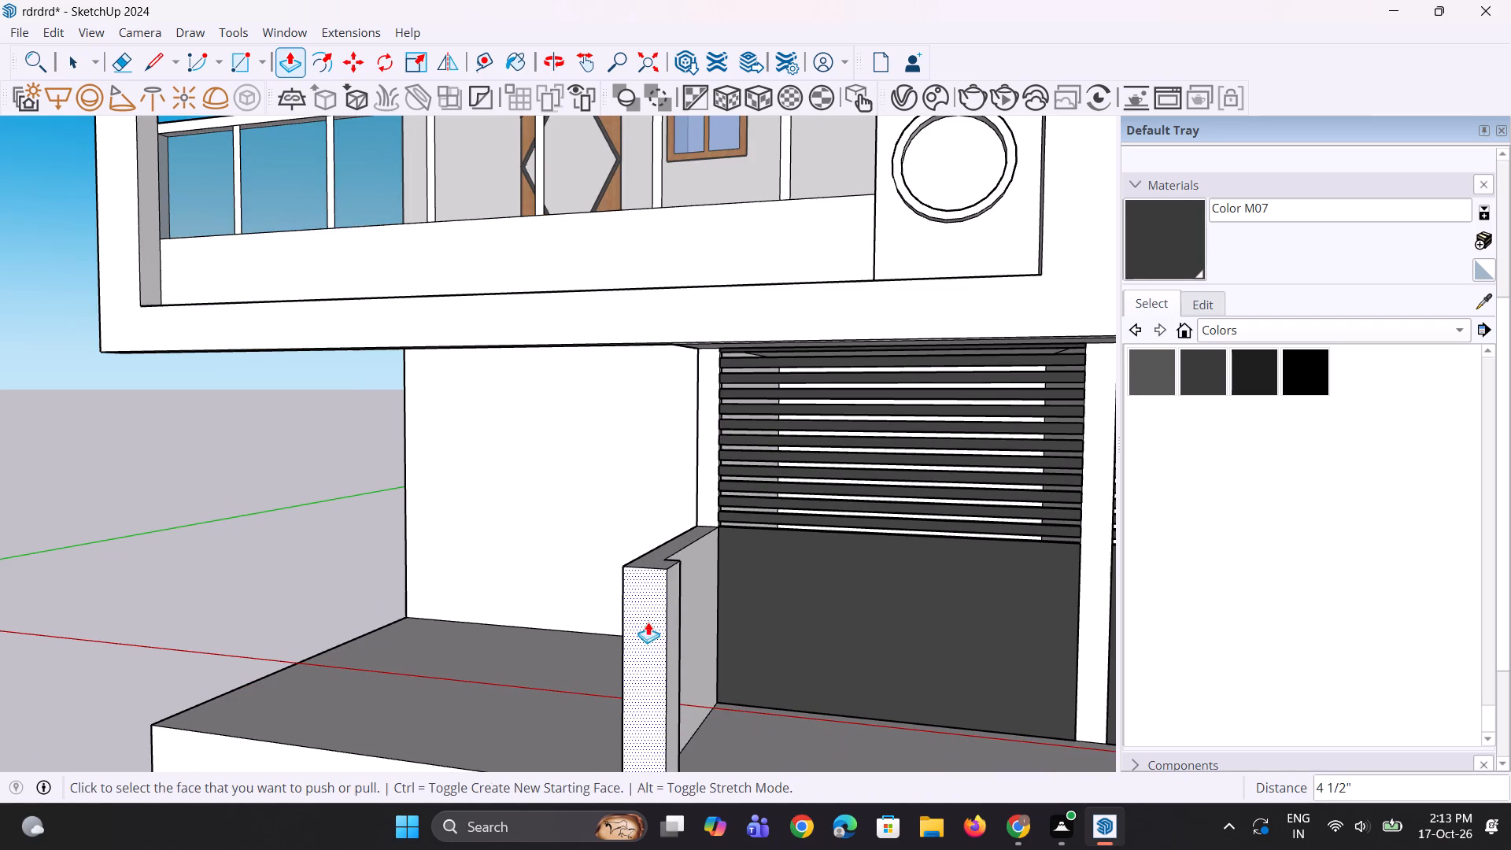
Copy the low wall's front vertical edge on the open-bay side about 11 3/16" back along the wall.
middle_drag(648, 622, 1014, 625)
scroll(738, 564, up, 1)
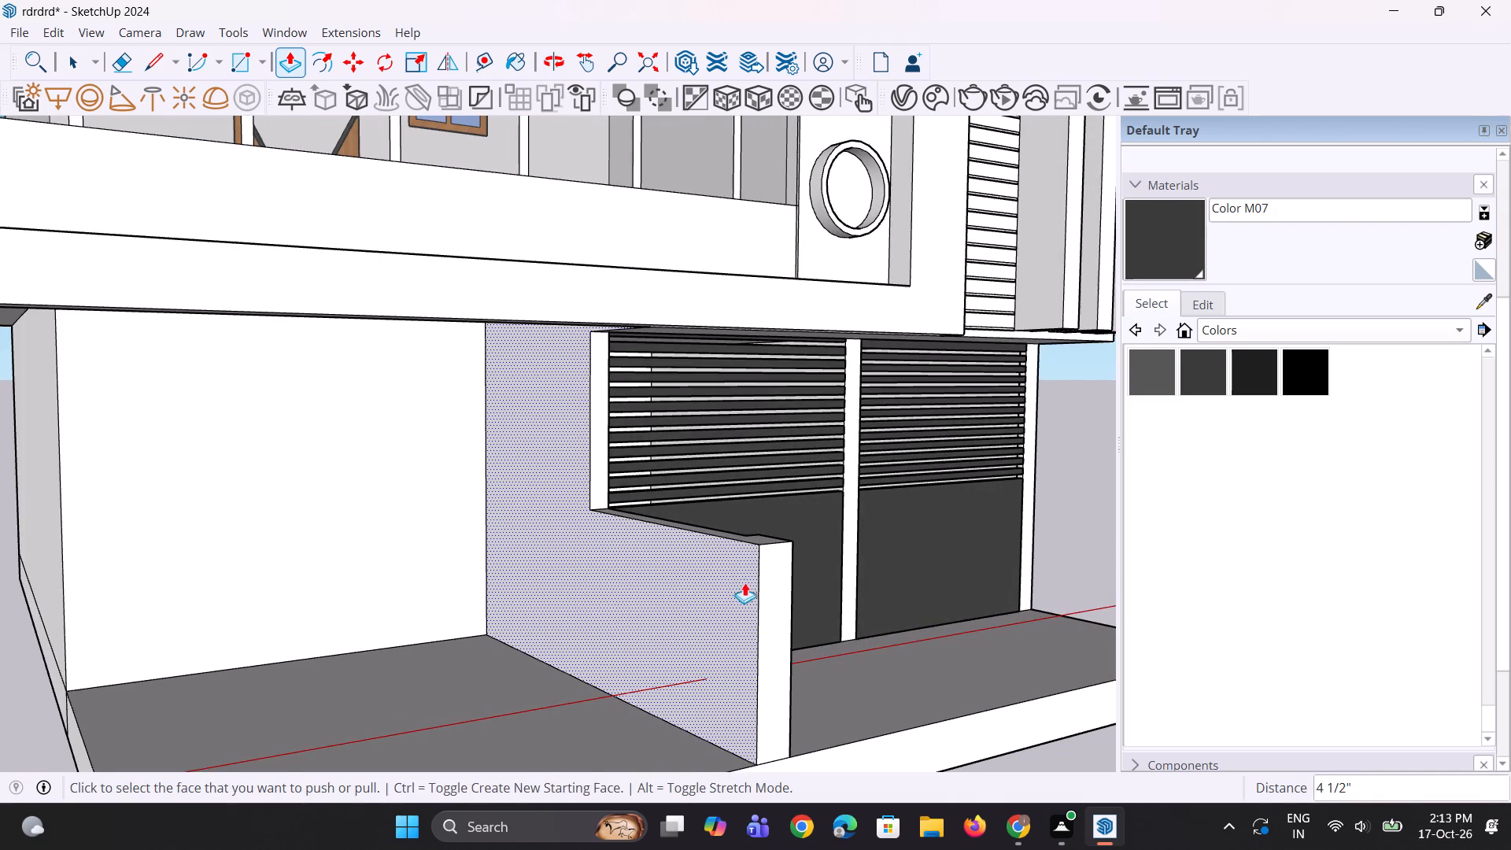
scroll(746, 594, down, 3)
middle_drag(741, 593, 792, 593)
key(space)
click(783, 588)
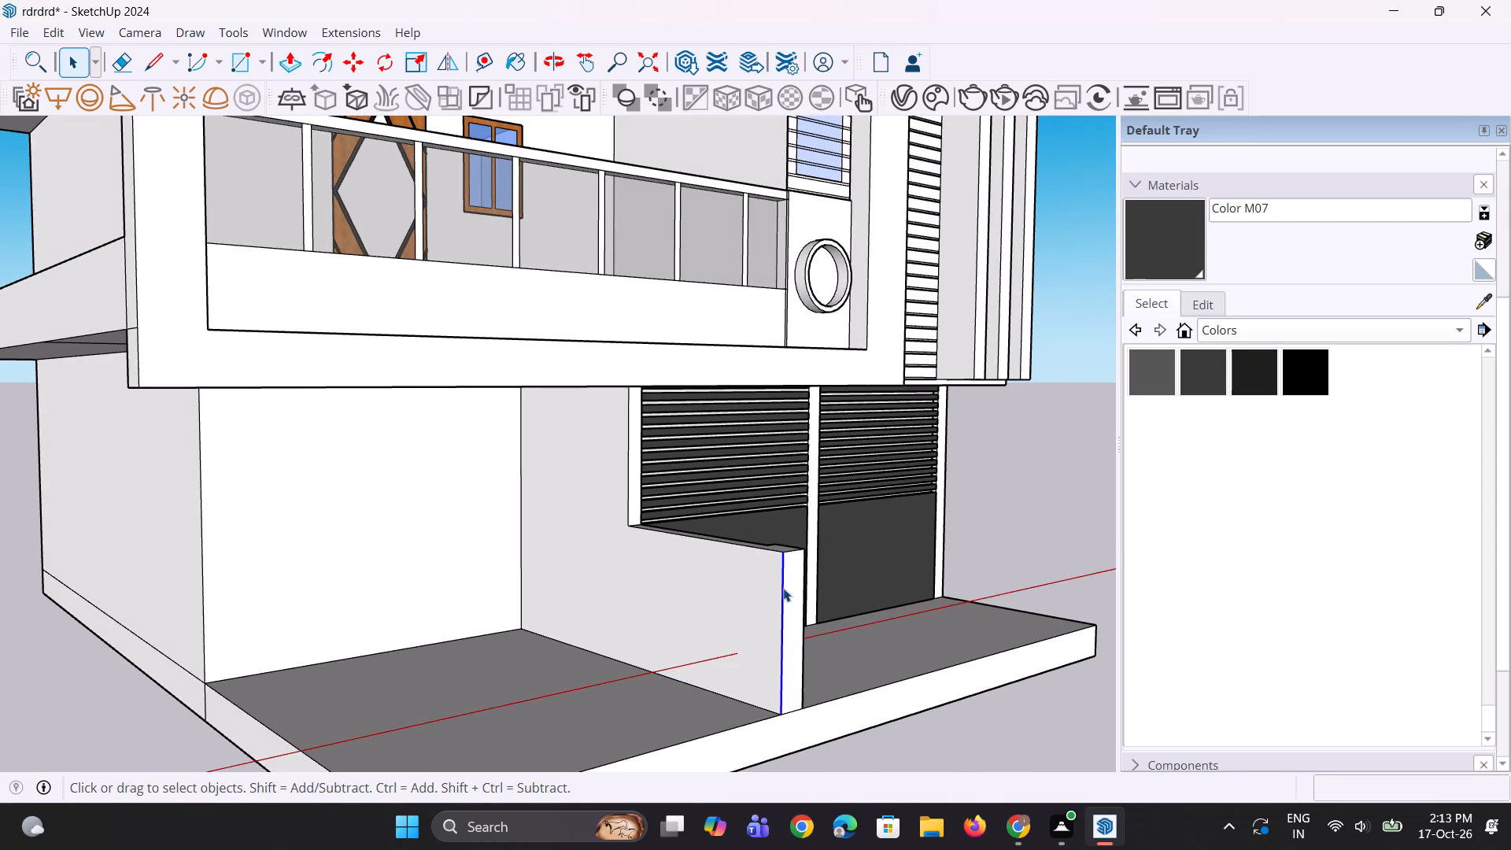
key(m)
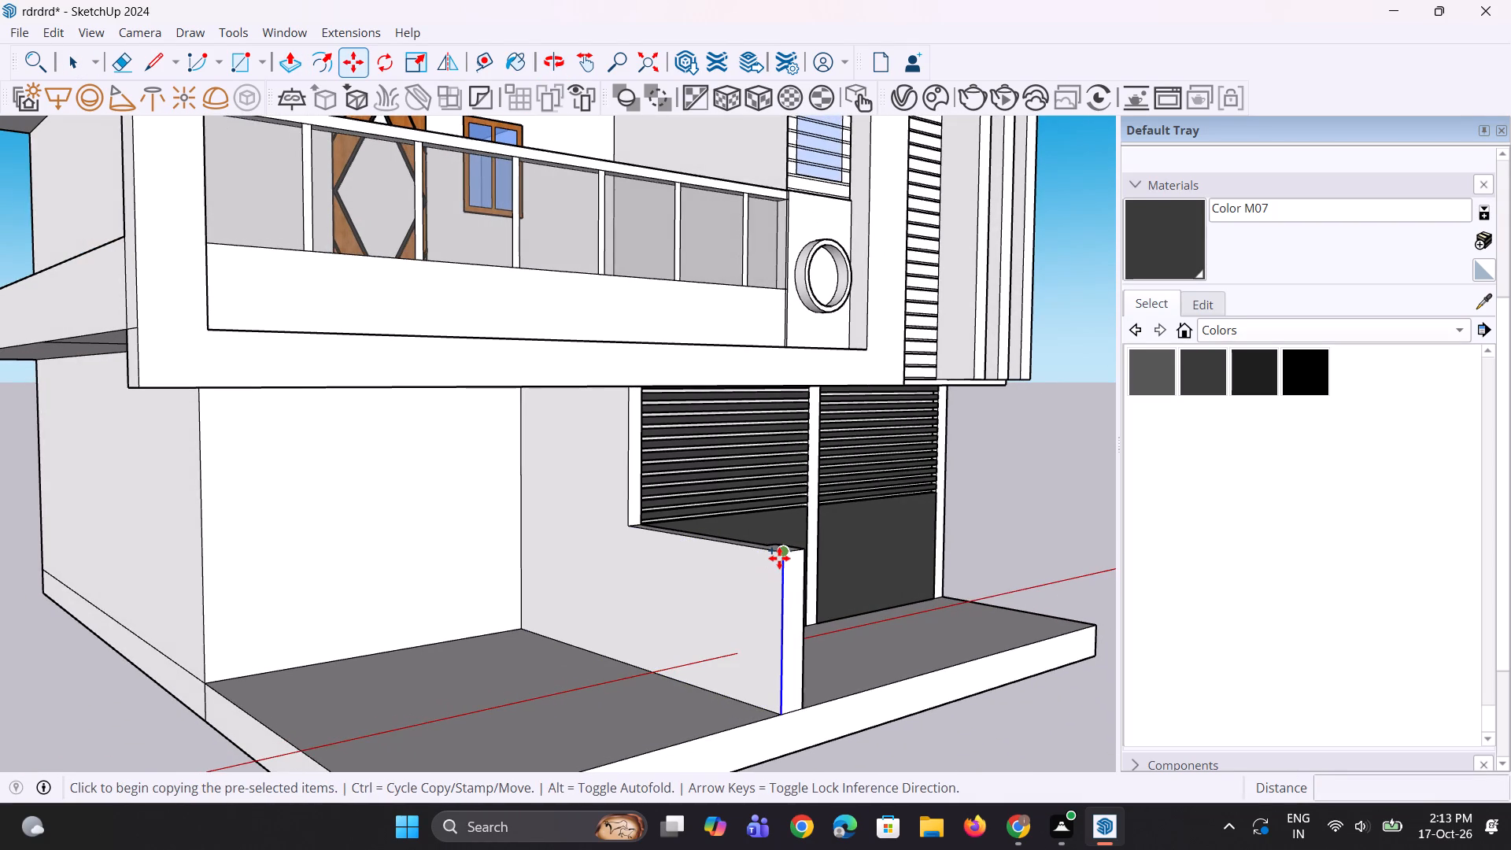
click(780, 557)
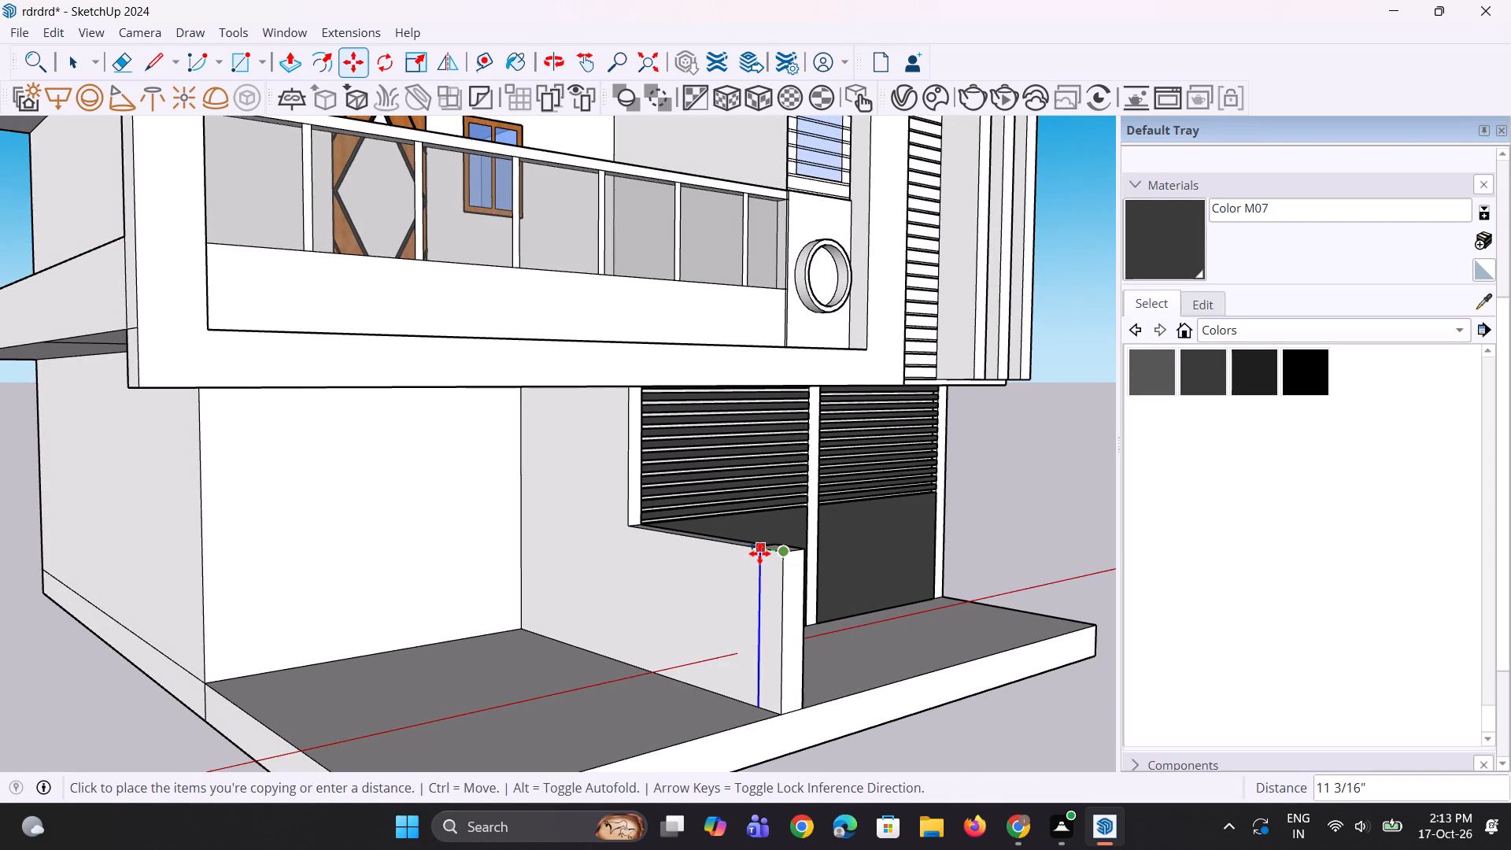
click(759, 553)
Extrude the narrow strip at the low wall's front end 8 3/16" outward on the open-bay side.
key(p)
click(764, 612)
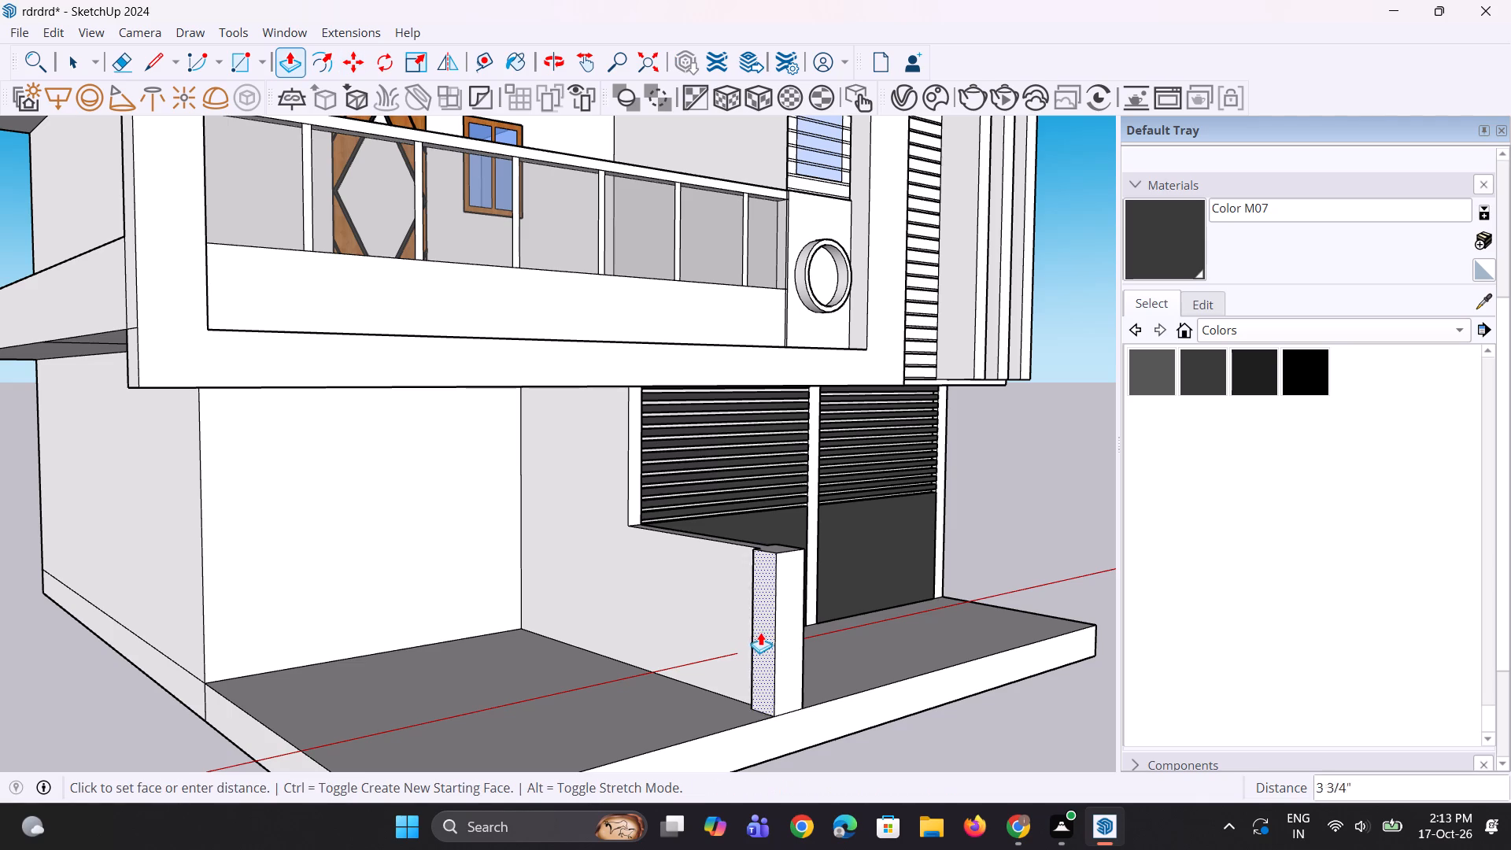
click(755, 641)
Draw a line across the low wall's top, level with the back of the panel-side thickening, to separate the end pillar.
middle_drag(818, 637, 789, 637)
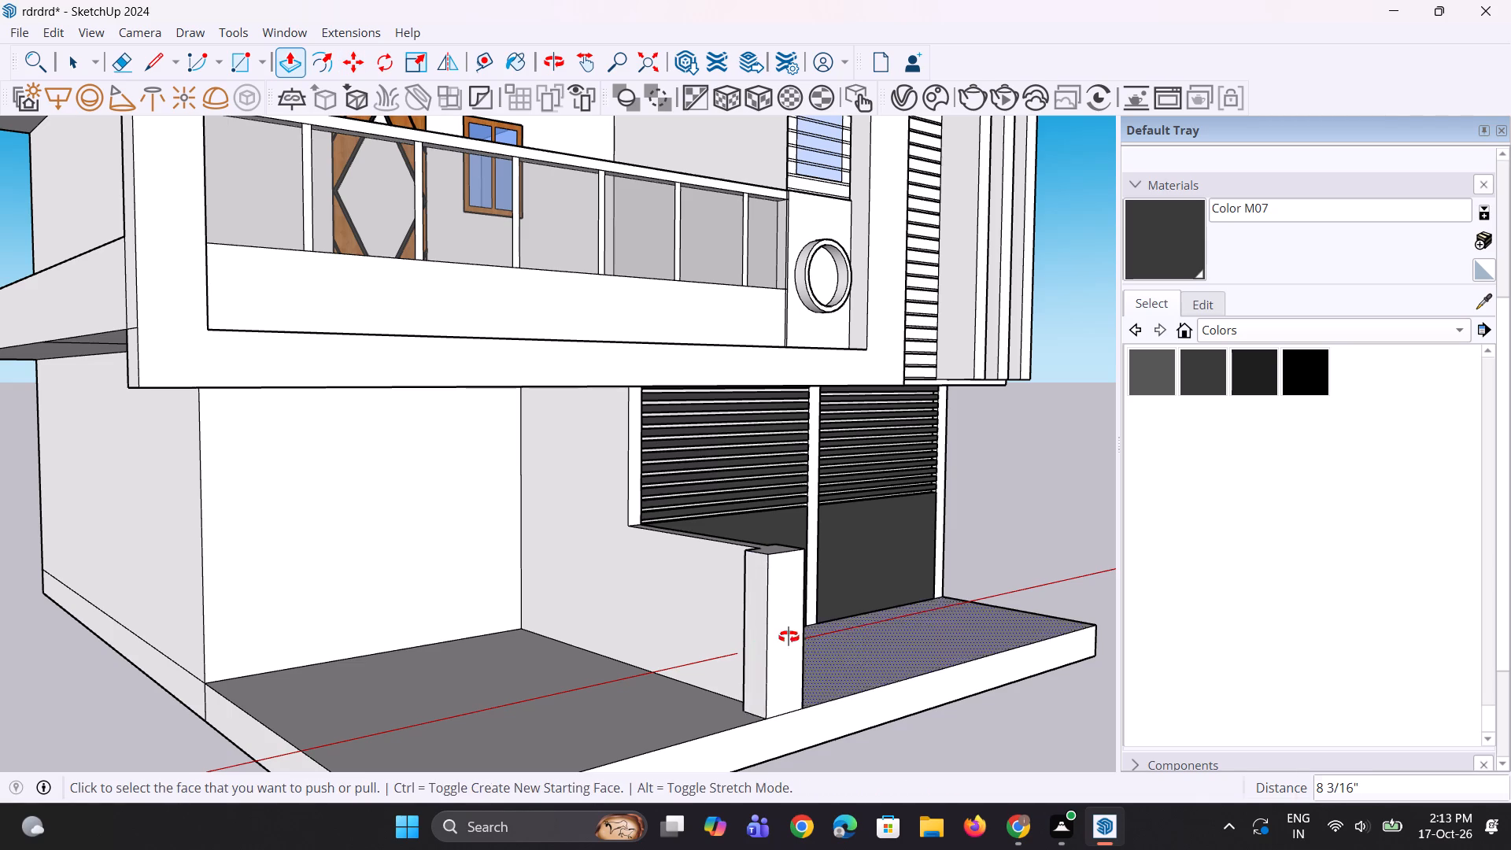
middle_drag(789, 637, 651, 668)
scroll(650, 641, down, 4)
middle_drag(651, 626, 632, 711)
scroll(636, 600, up, 3)
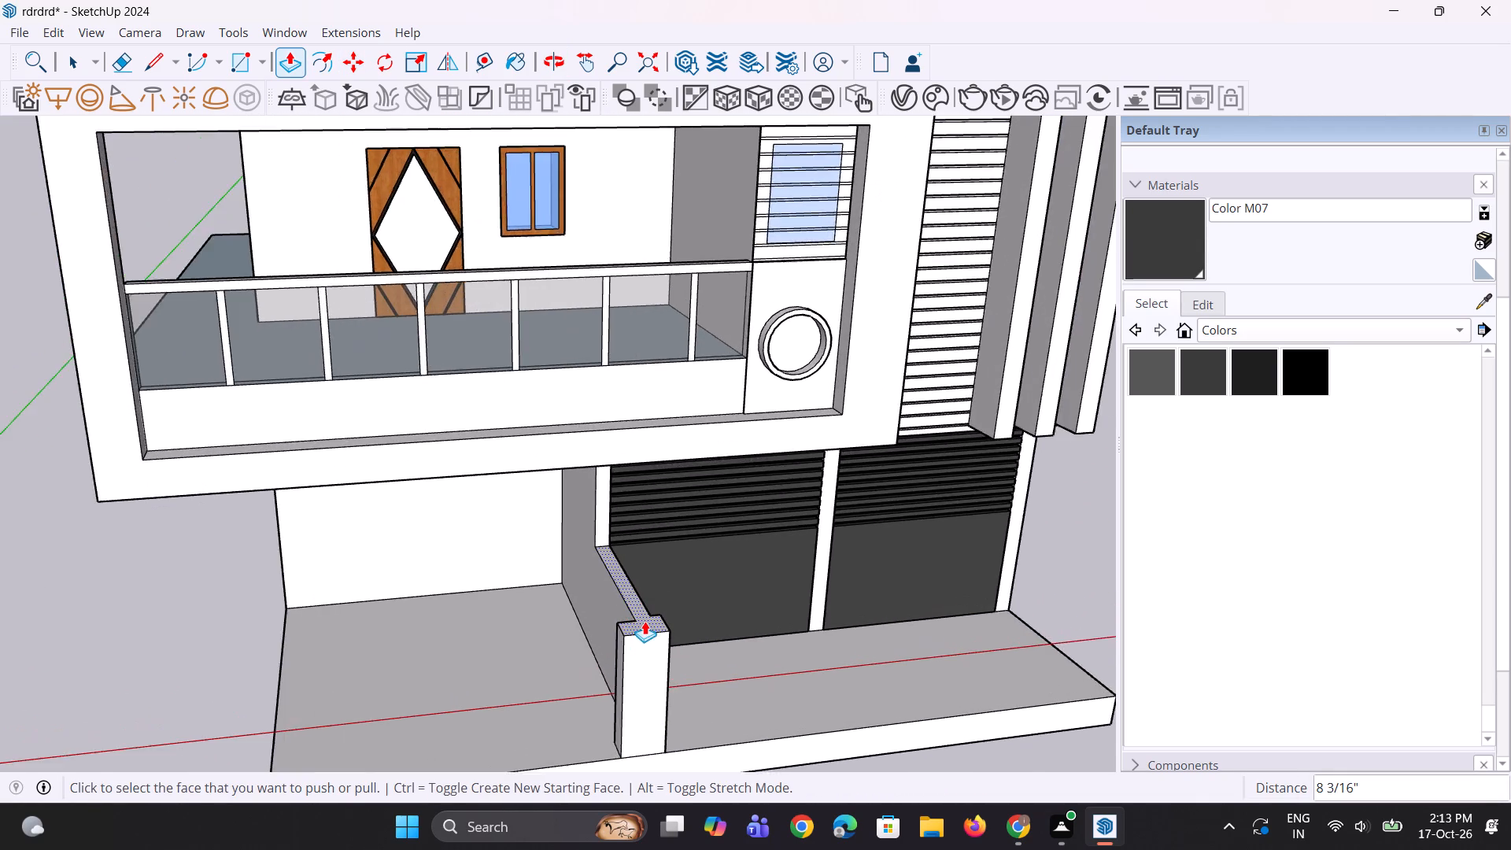
scroll(645, 621, up, 1)
middle_drag(648, 630, 649, 645)
key(l)
scroll(643, 623, up, 4)
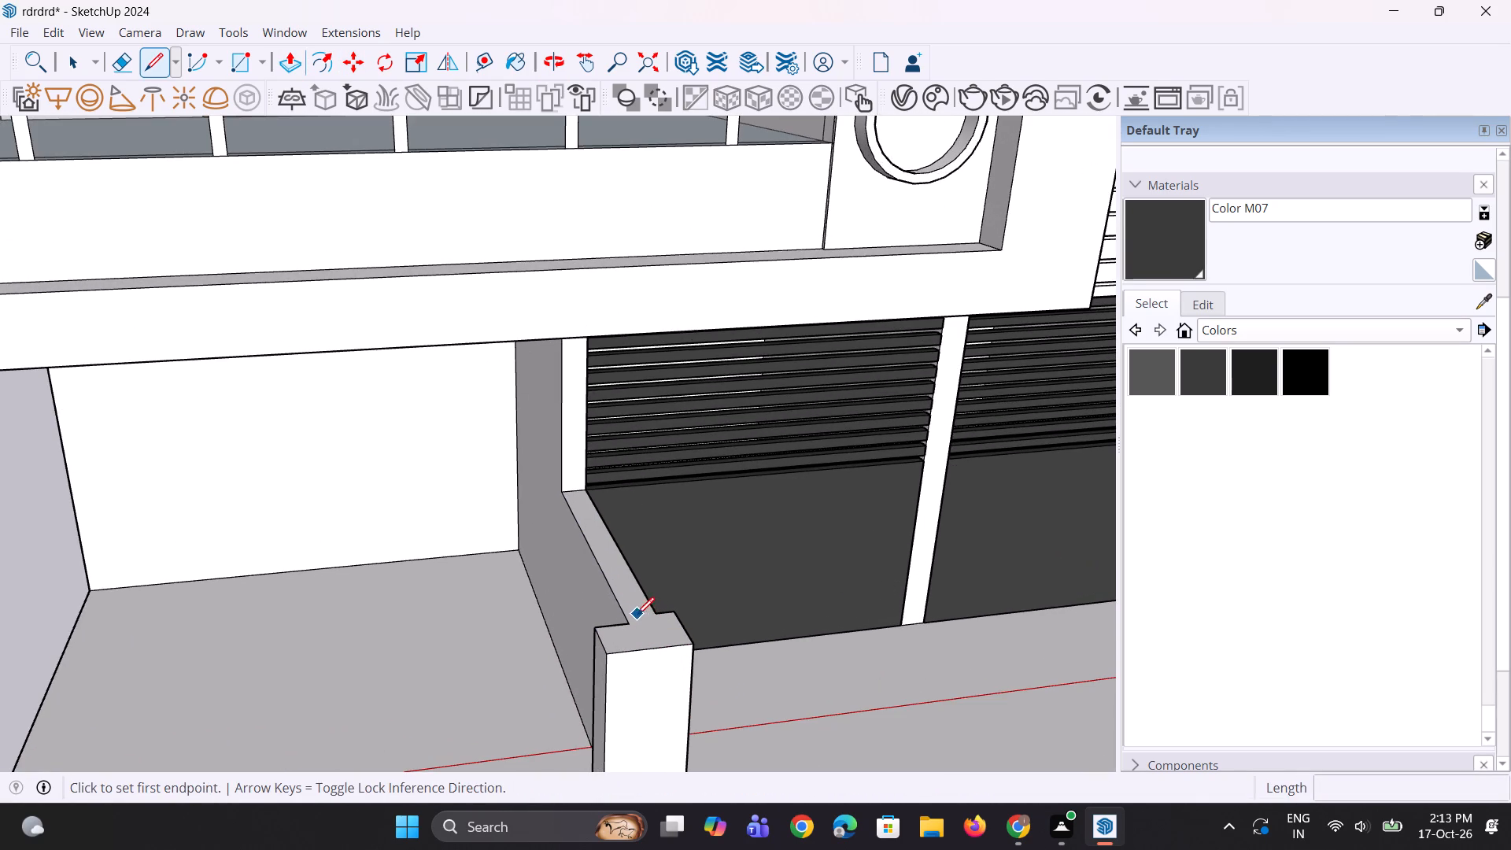
click(631, 619)
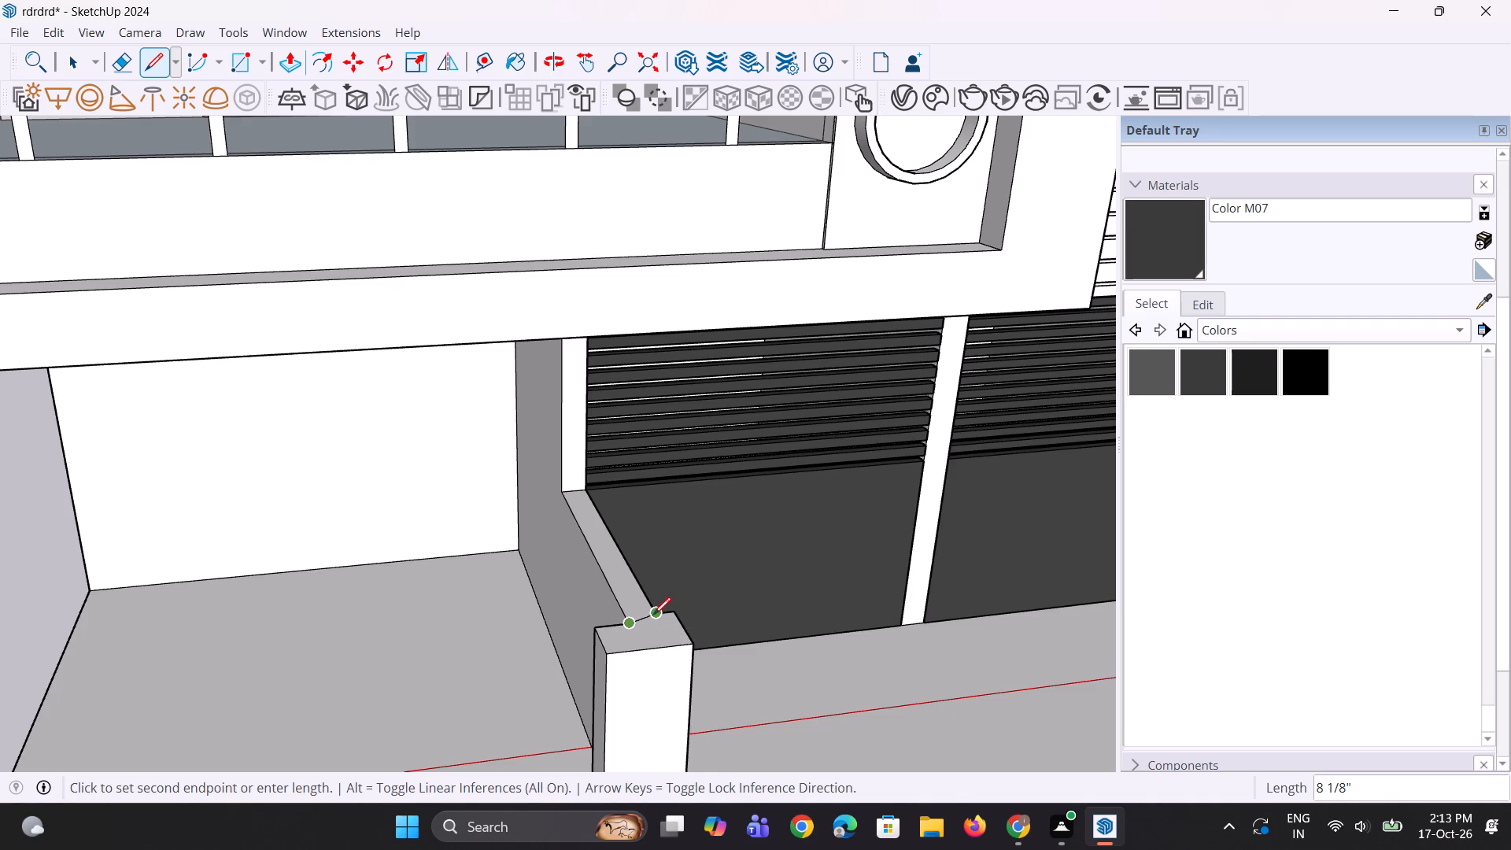
key(Escape)
middle_drag(623, 636, 1044, 660)
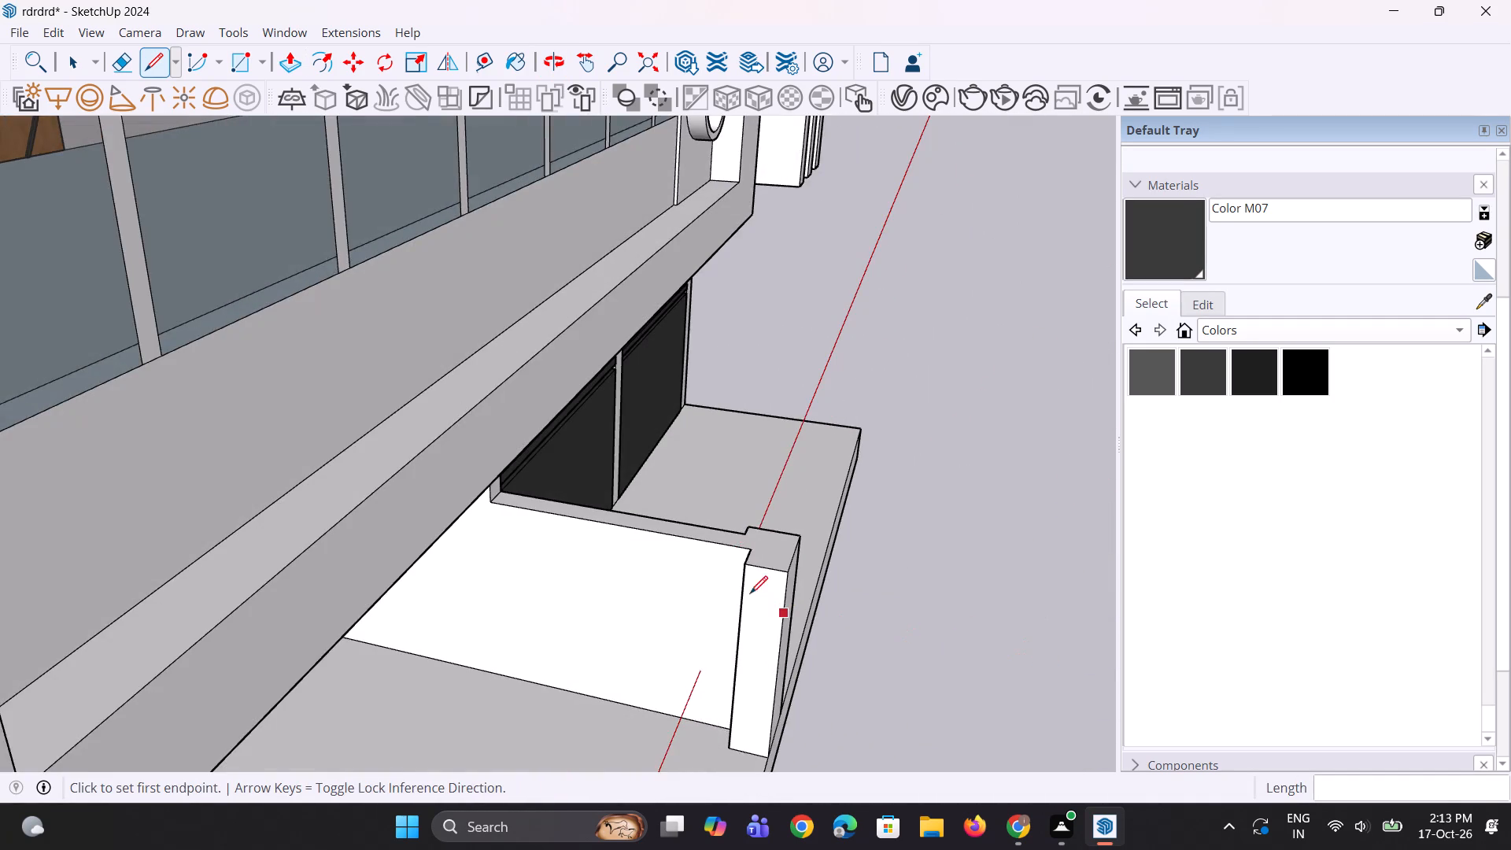
scroll(748, 592, up, 4)
scroll(744, 523, up, 2)
click(744, 516)
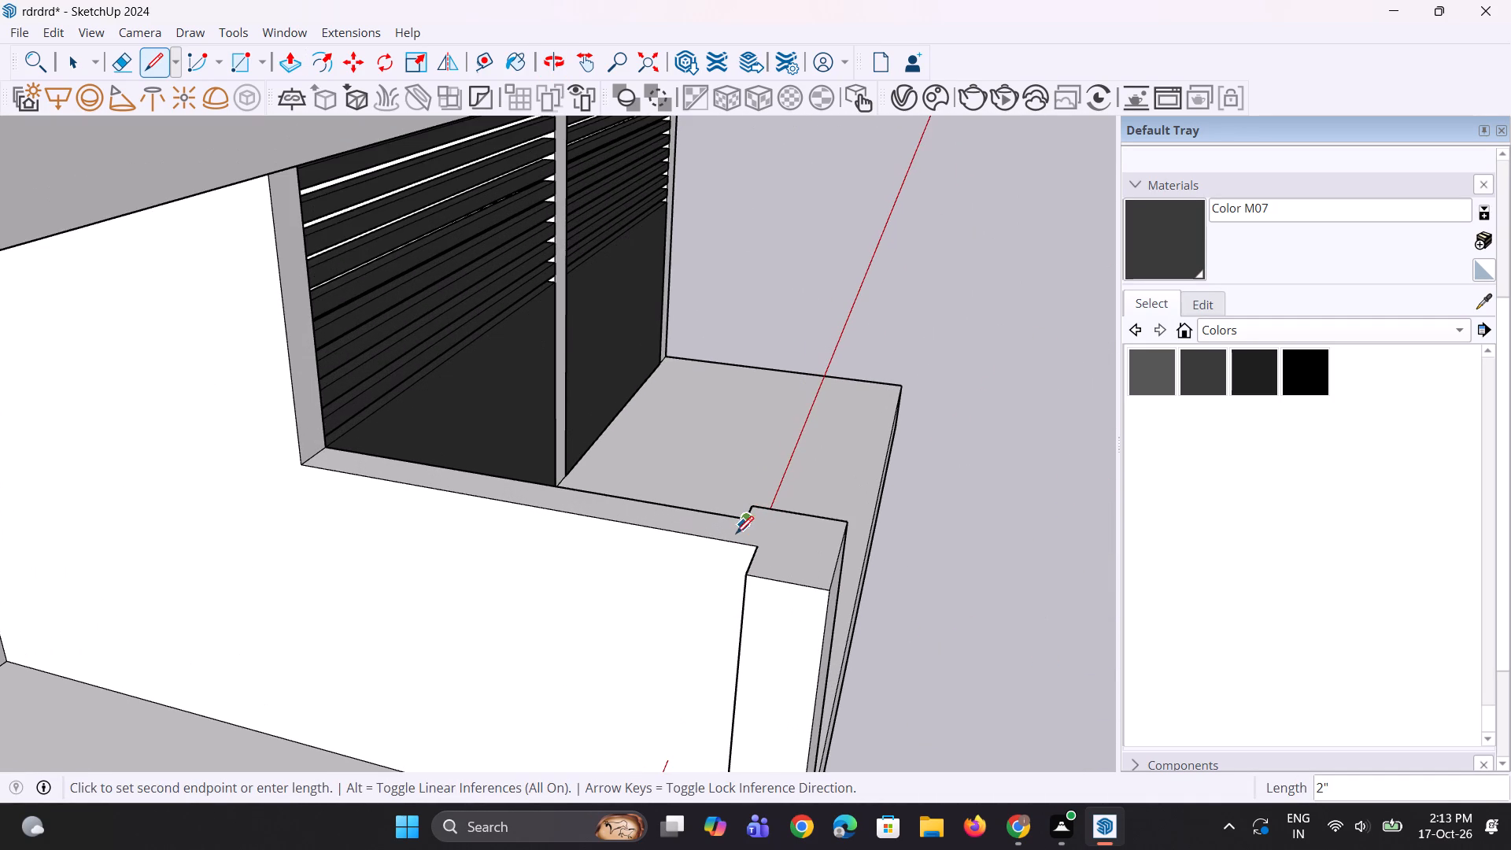
click(733, 539)
Extrude the back face of the open-bay-side thickening 3 1/8" along the wall to meet the line across its top.
middle_drag(739, 616, 863, 589)
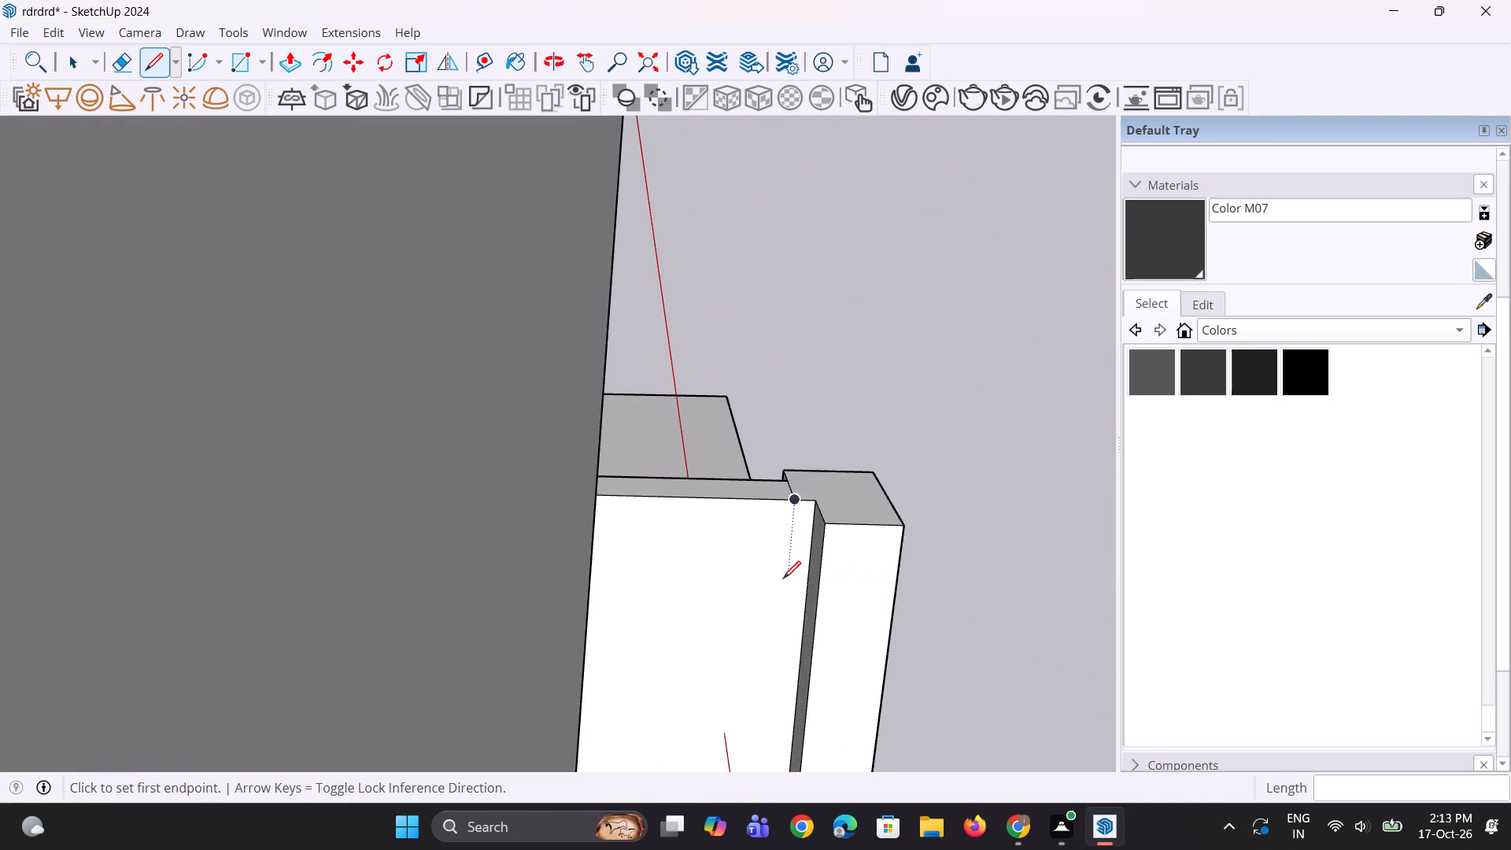
key(p)
click(813, 557)
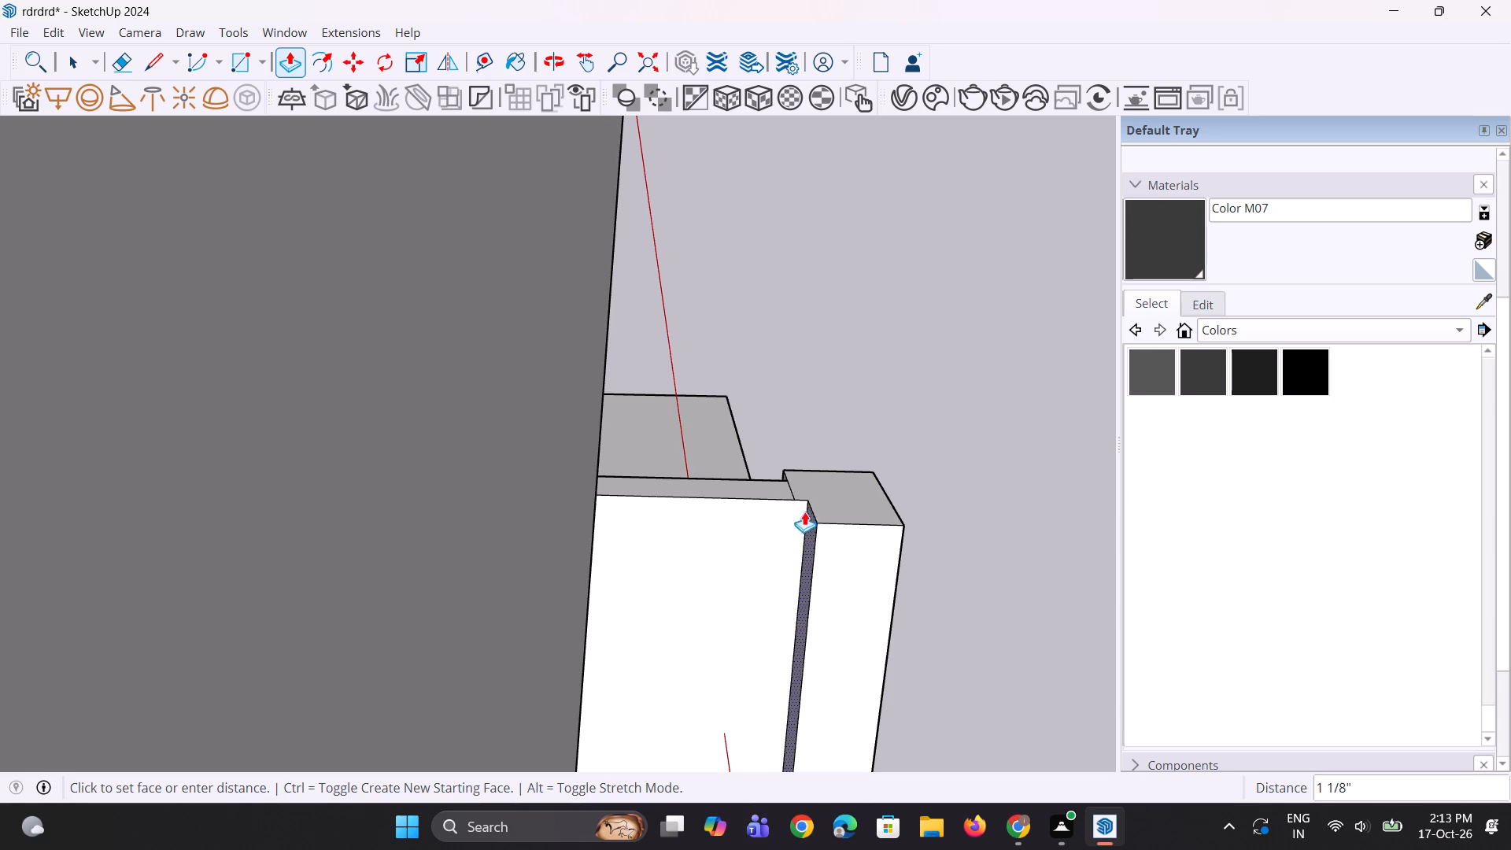
click(796, 493)
middle_drag(866, 604, 685, 617)
scroll(698, 589, down, 5)
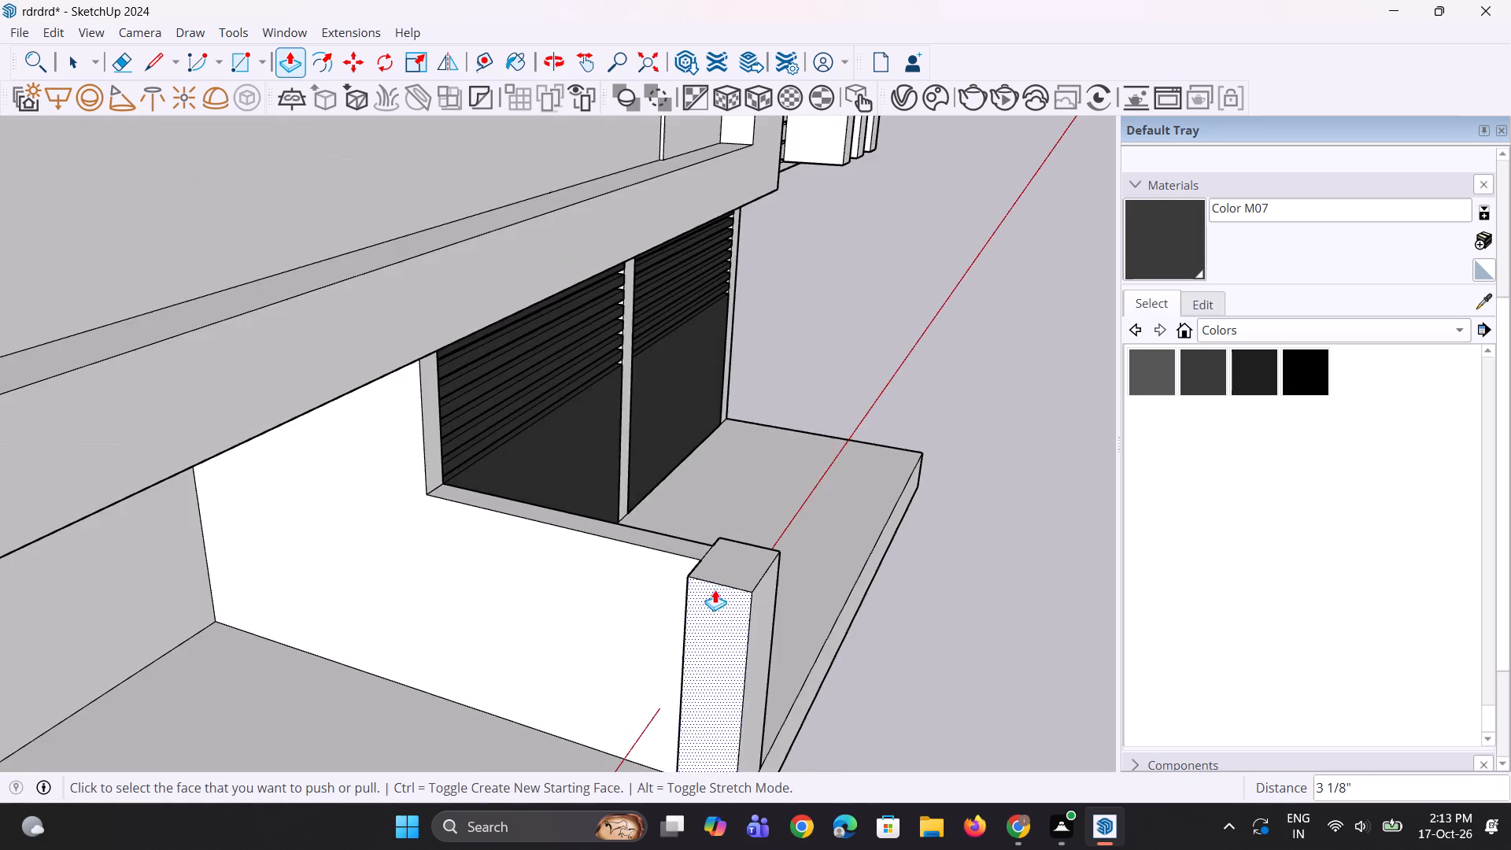
Extrude the end pillar's top face 1' 2 9/16" upward.
middle_drag(821, 641, 665, 653)
scroll(690, 598, down, 10)
middle_drag(657, 641, 596, 556)
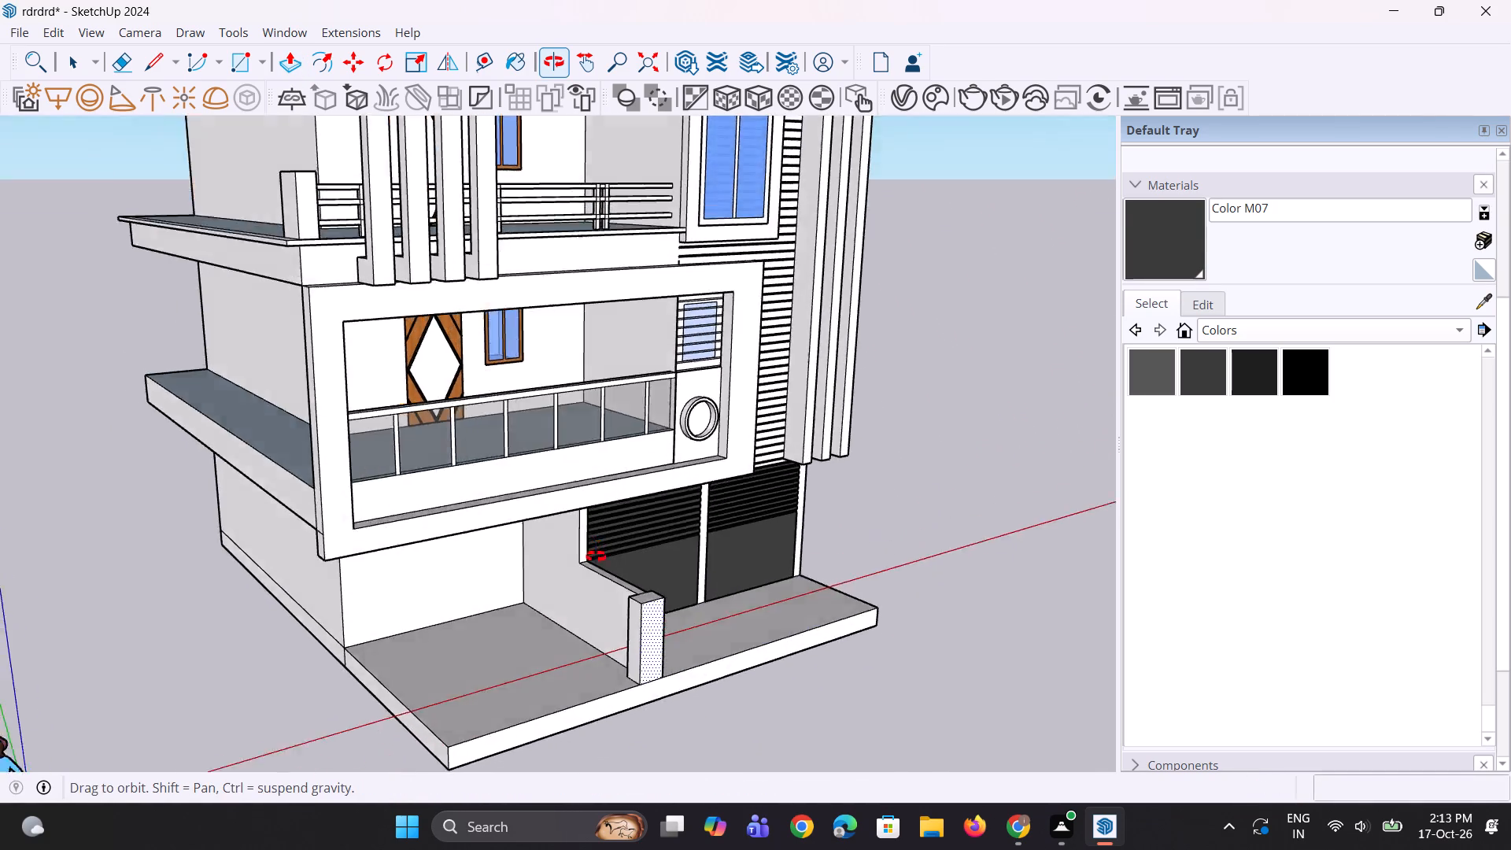
middle_drag(596, 556, 598, 508)
scroll(632, 572, up, 7)
click(656, 608)
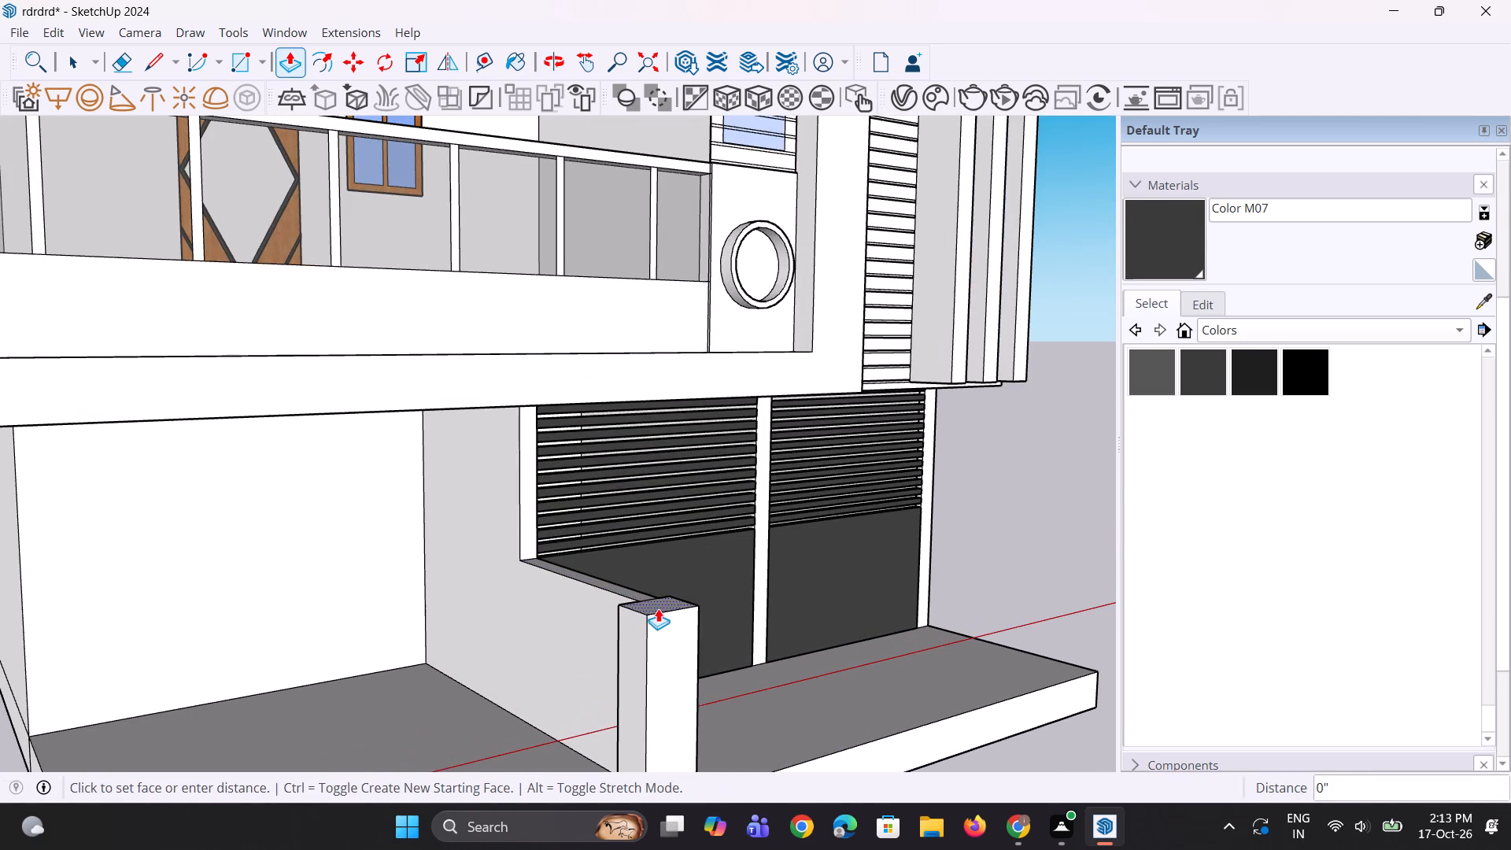
click(668, 563)
Extrude the end pillar's top 3 3/16" upward as a new starting face to form a separate cap.
middle_drag(668, 563, 617, 530)
scroll(615, 526, down, 5)
middle_drag(643, 549, 582, 608)
scroll(586, 541, up, 2)
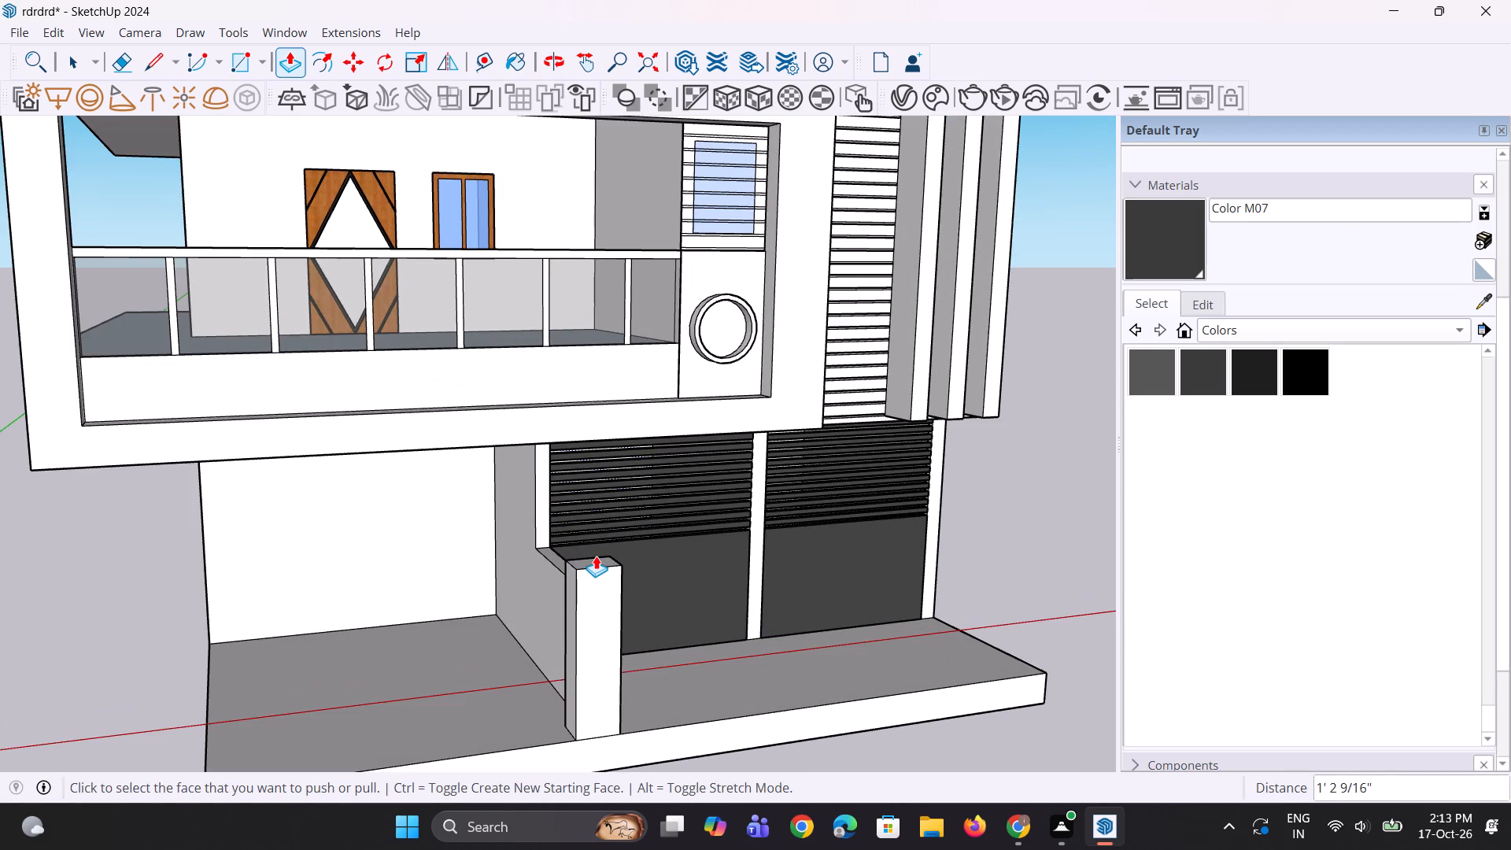
scroll(596, 556, up, 5)
click(599, 565)
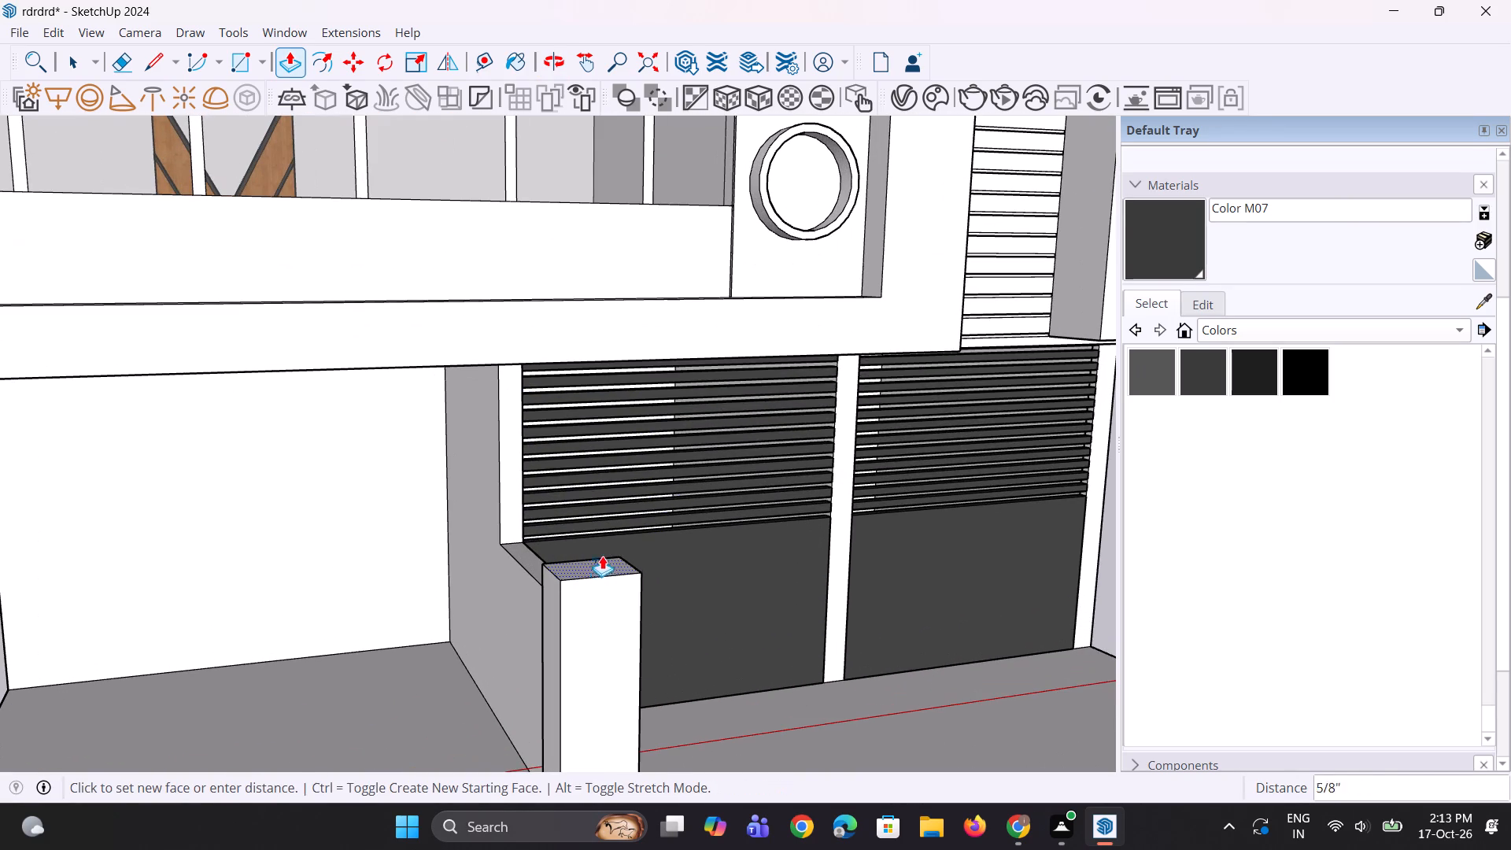
click(604, 552)
Extrude the pillar cap's open-bay side, front and panel-side faces 2 5/16" outward to form an overhang.
scroll(580, 588, down, 4)
middle_drag(573, 586, 589, 615)
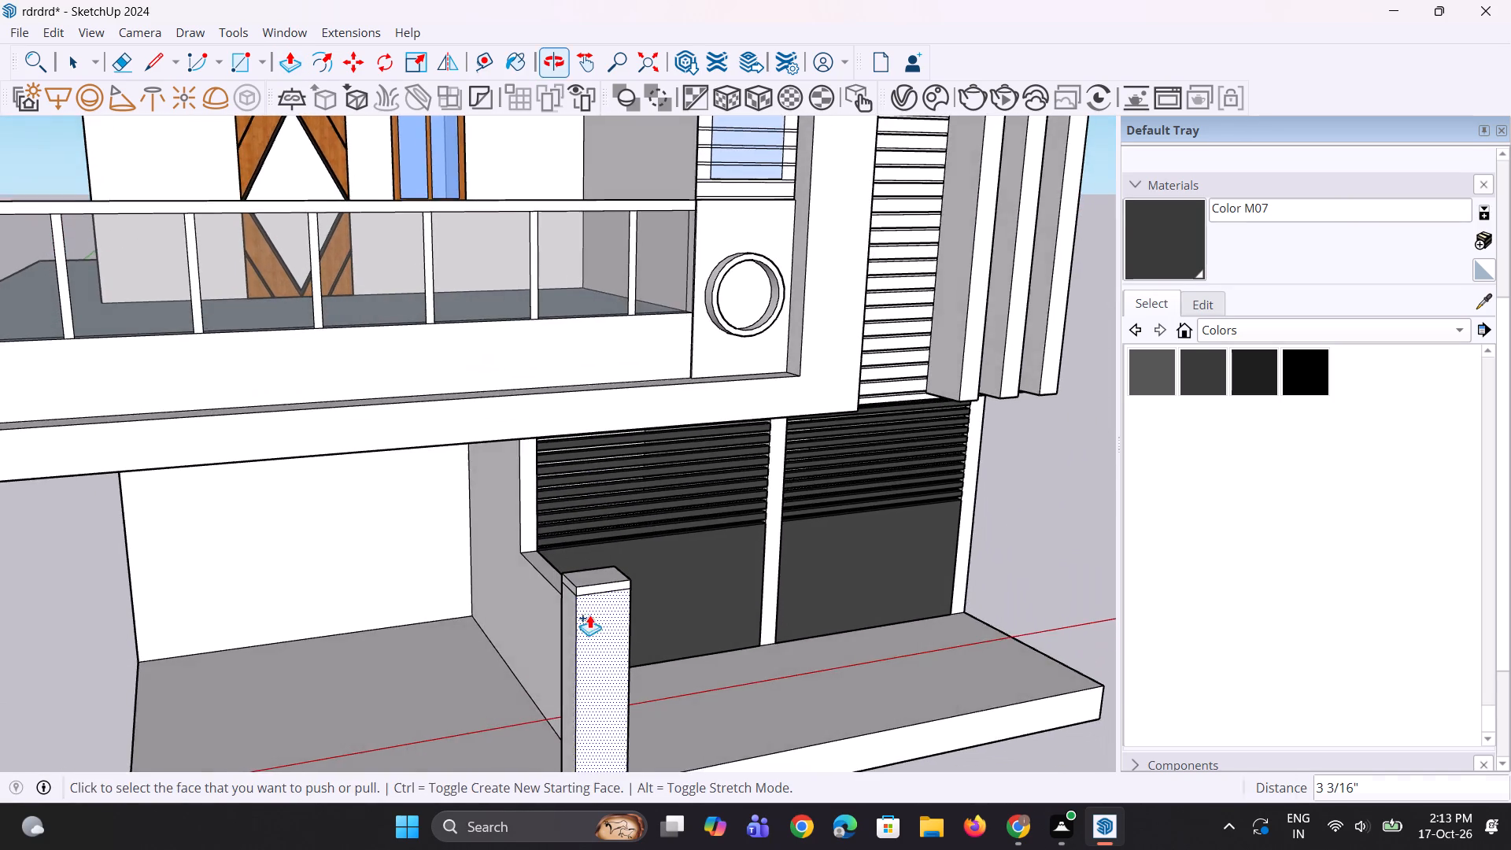
scroll(579, 592, up, 4)
click(566, 581)
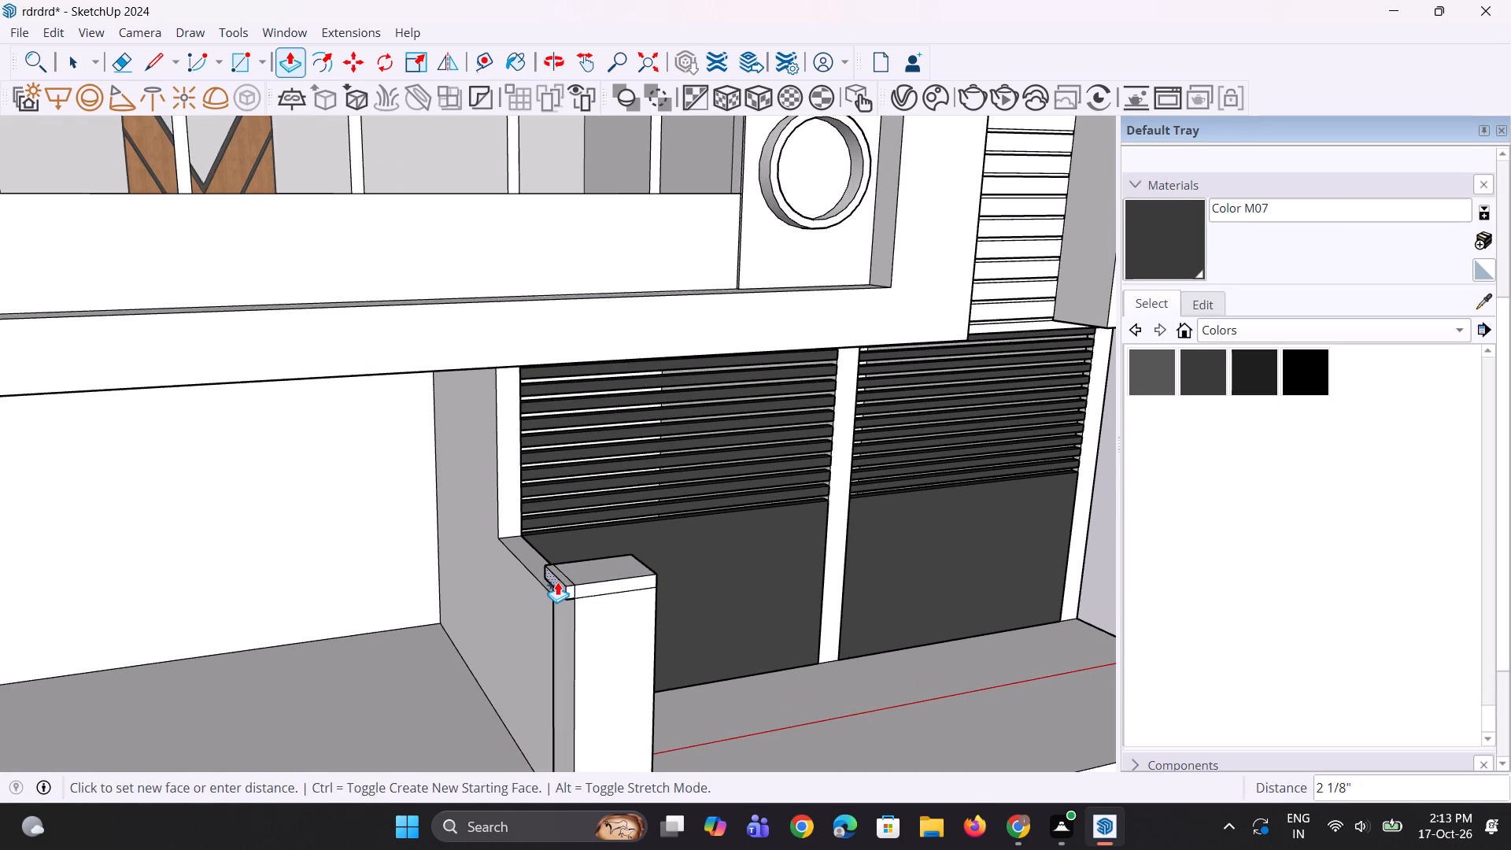
click(556, 582)
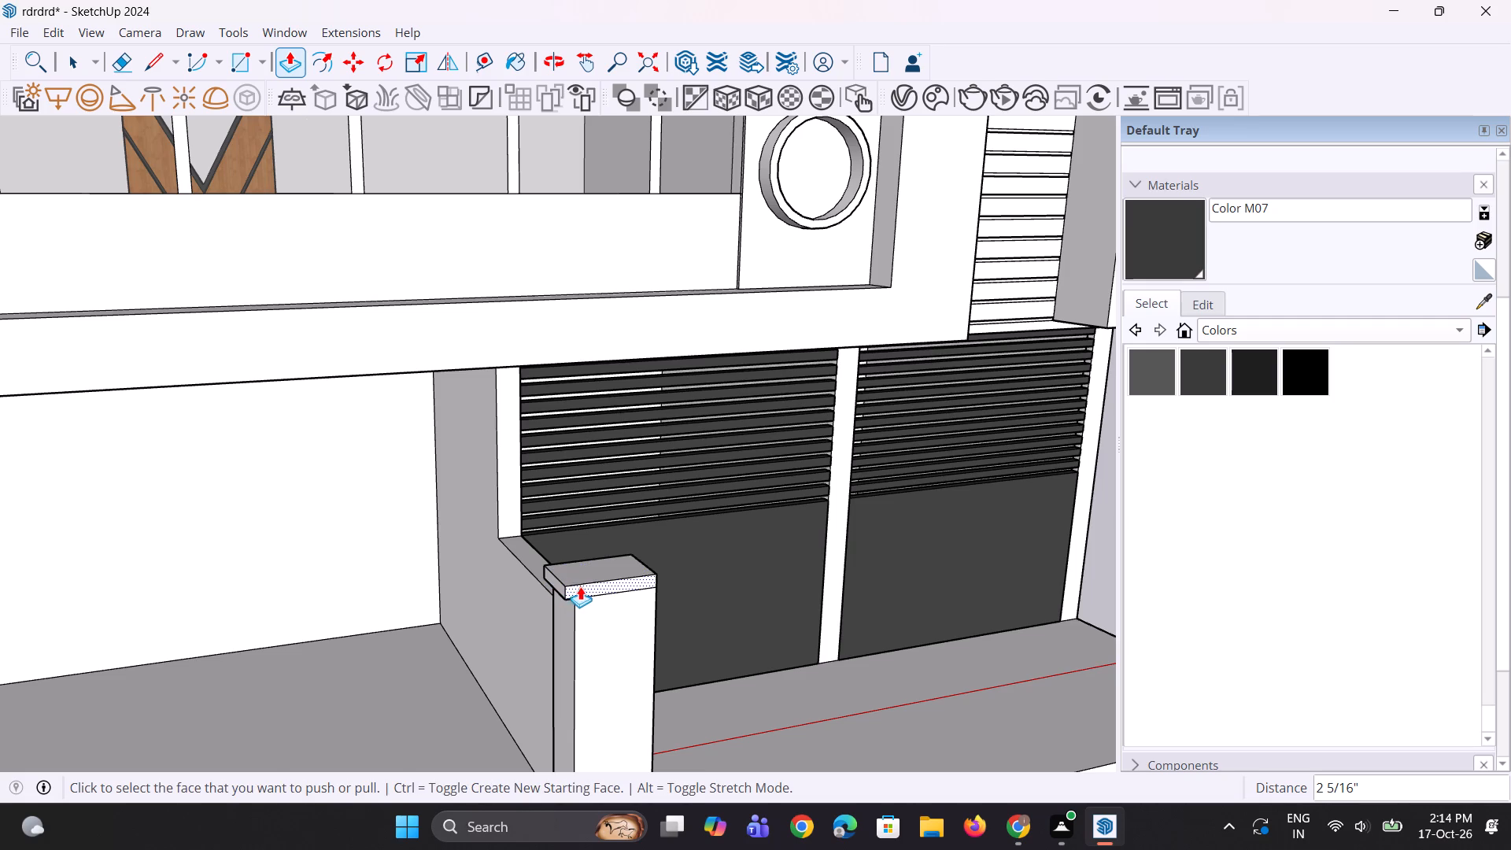
double_click(582, 587)
middle_drag(632, 617, 371, 652)
scroll(472, 617, up, 2)
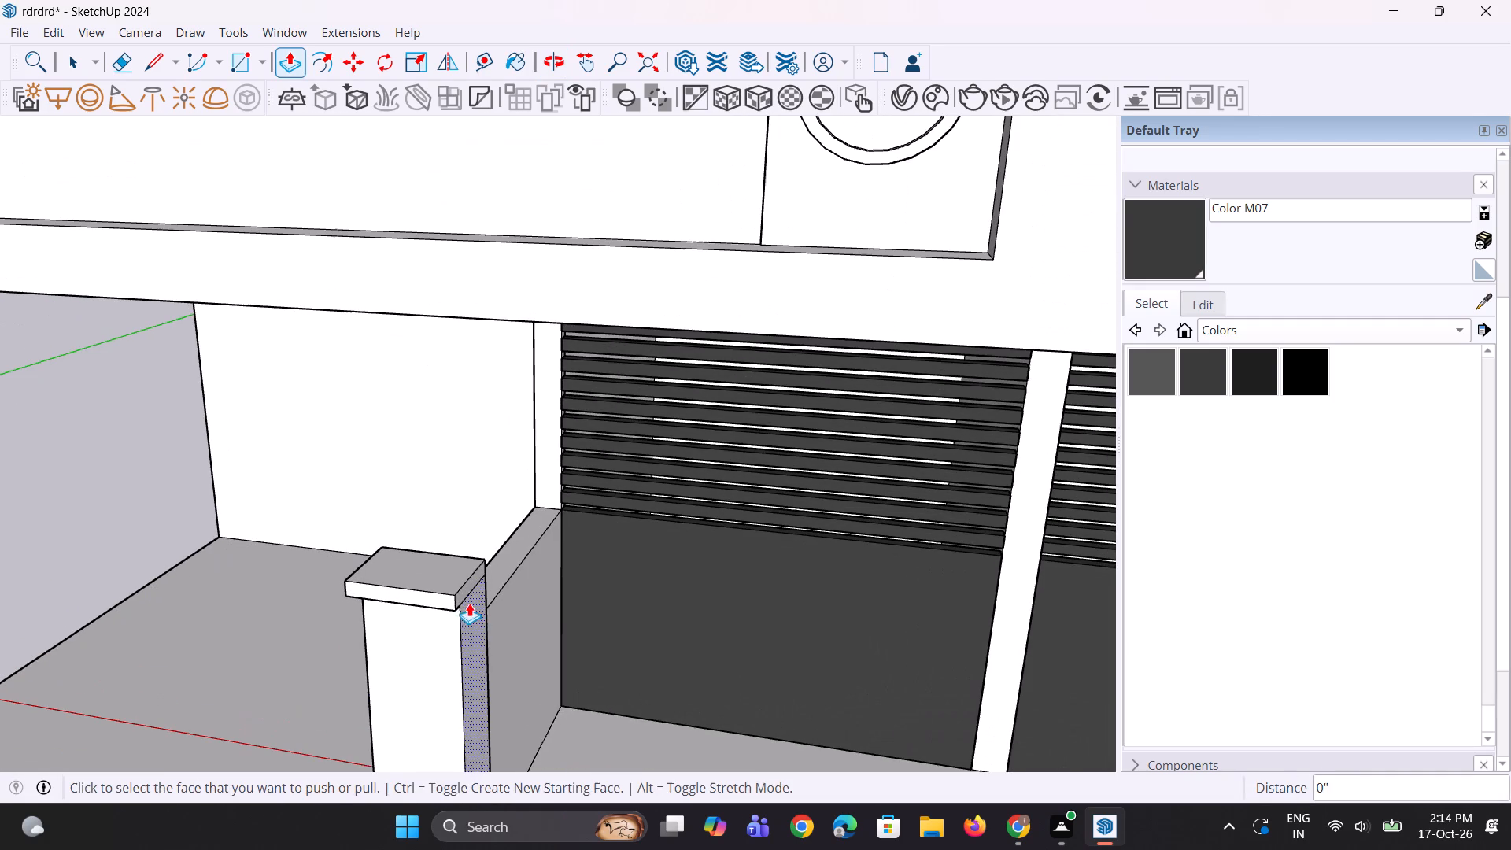
double_click(466, 593)
middle_drag(455, 630, 833, 590)
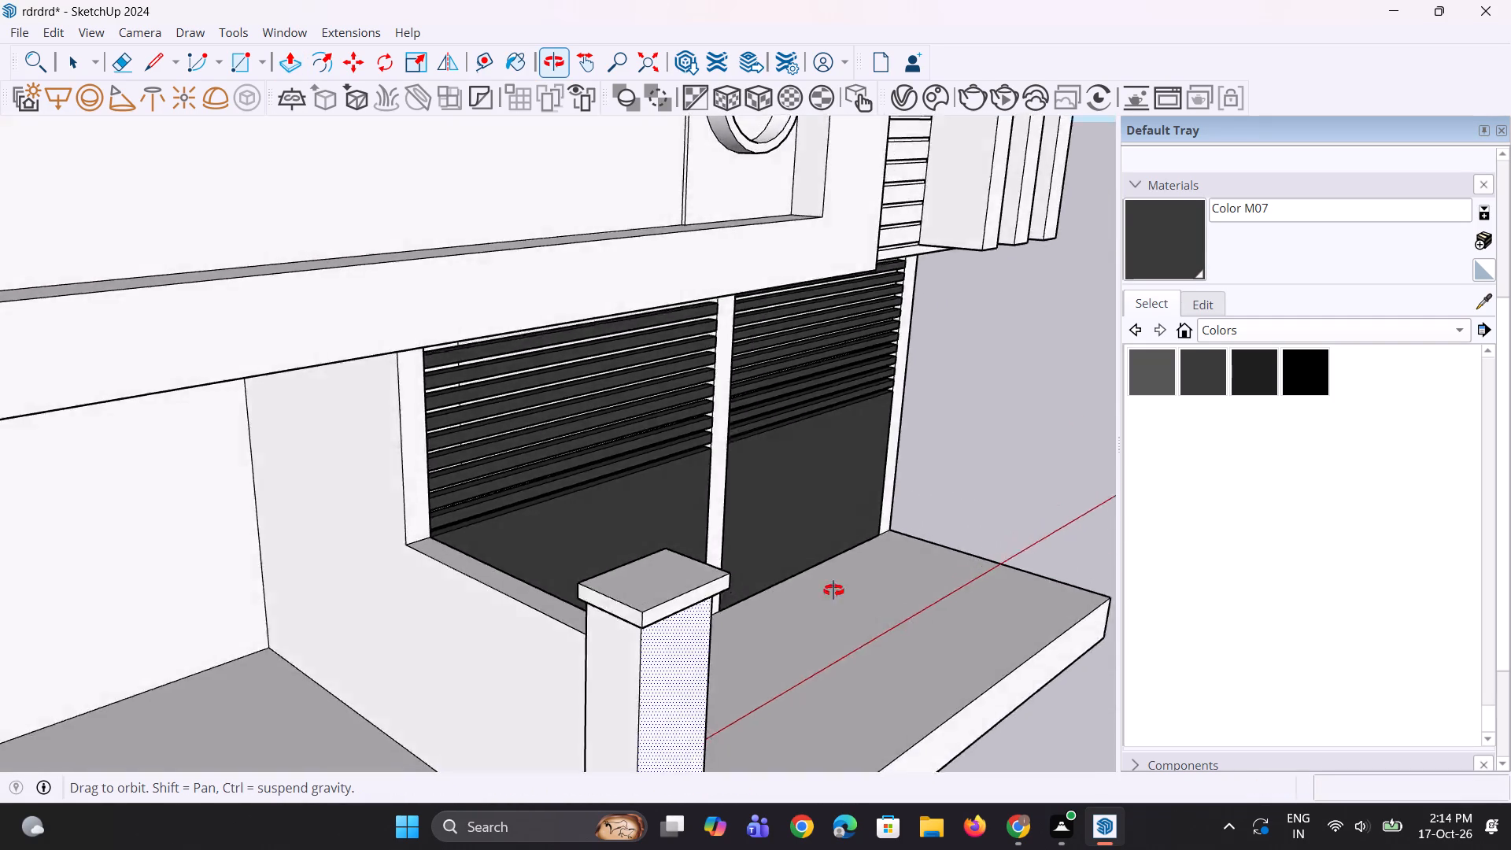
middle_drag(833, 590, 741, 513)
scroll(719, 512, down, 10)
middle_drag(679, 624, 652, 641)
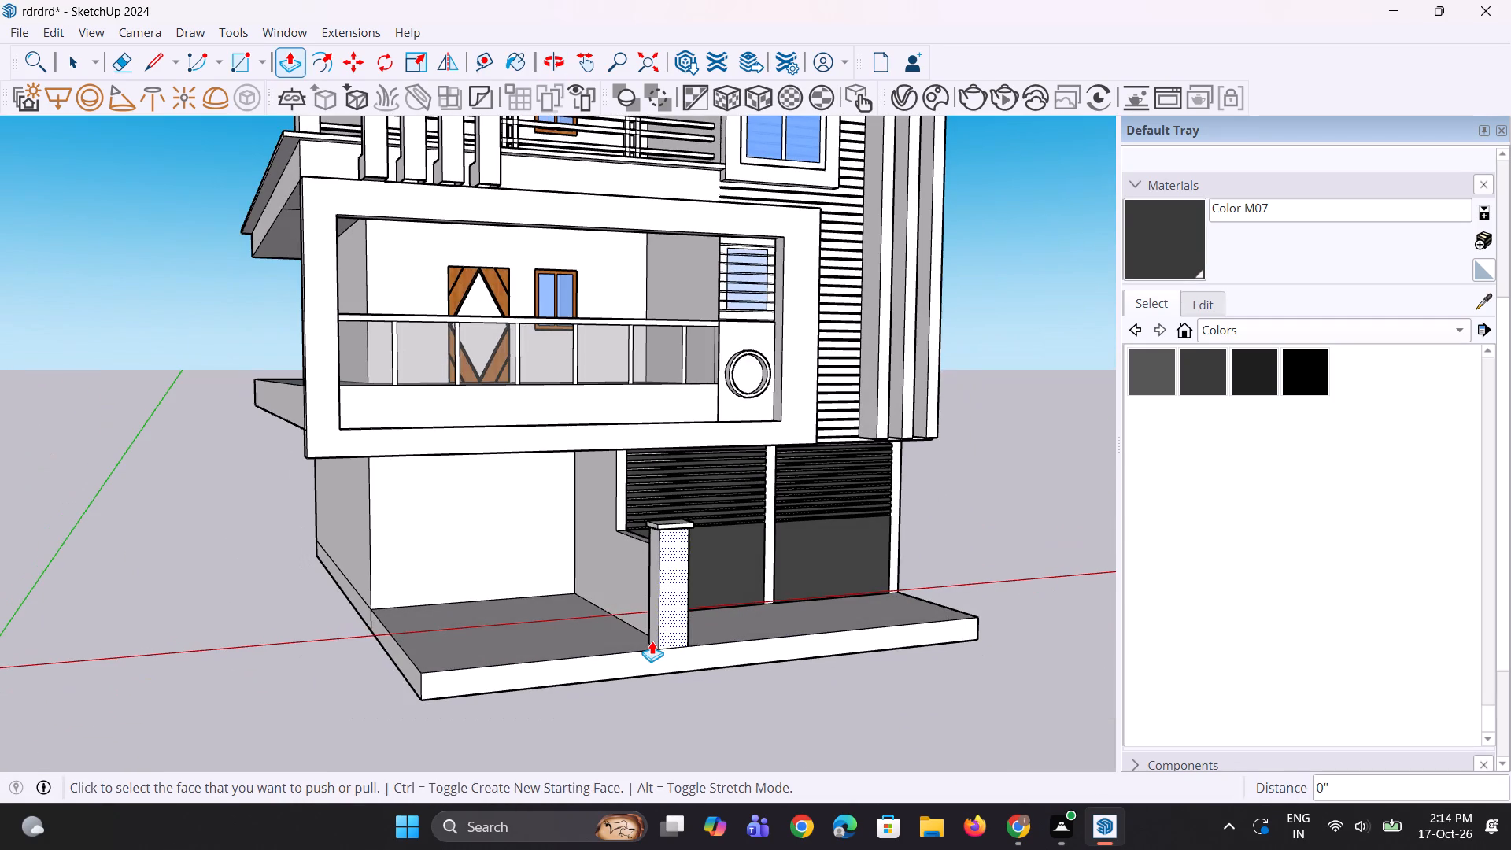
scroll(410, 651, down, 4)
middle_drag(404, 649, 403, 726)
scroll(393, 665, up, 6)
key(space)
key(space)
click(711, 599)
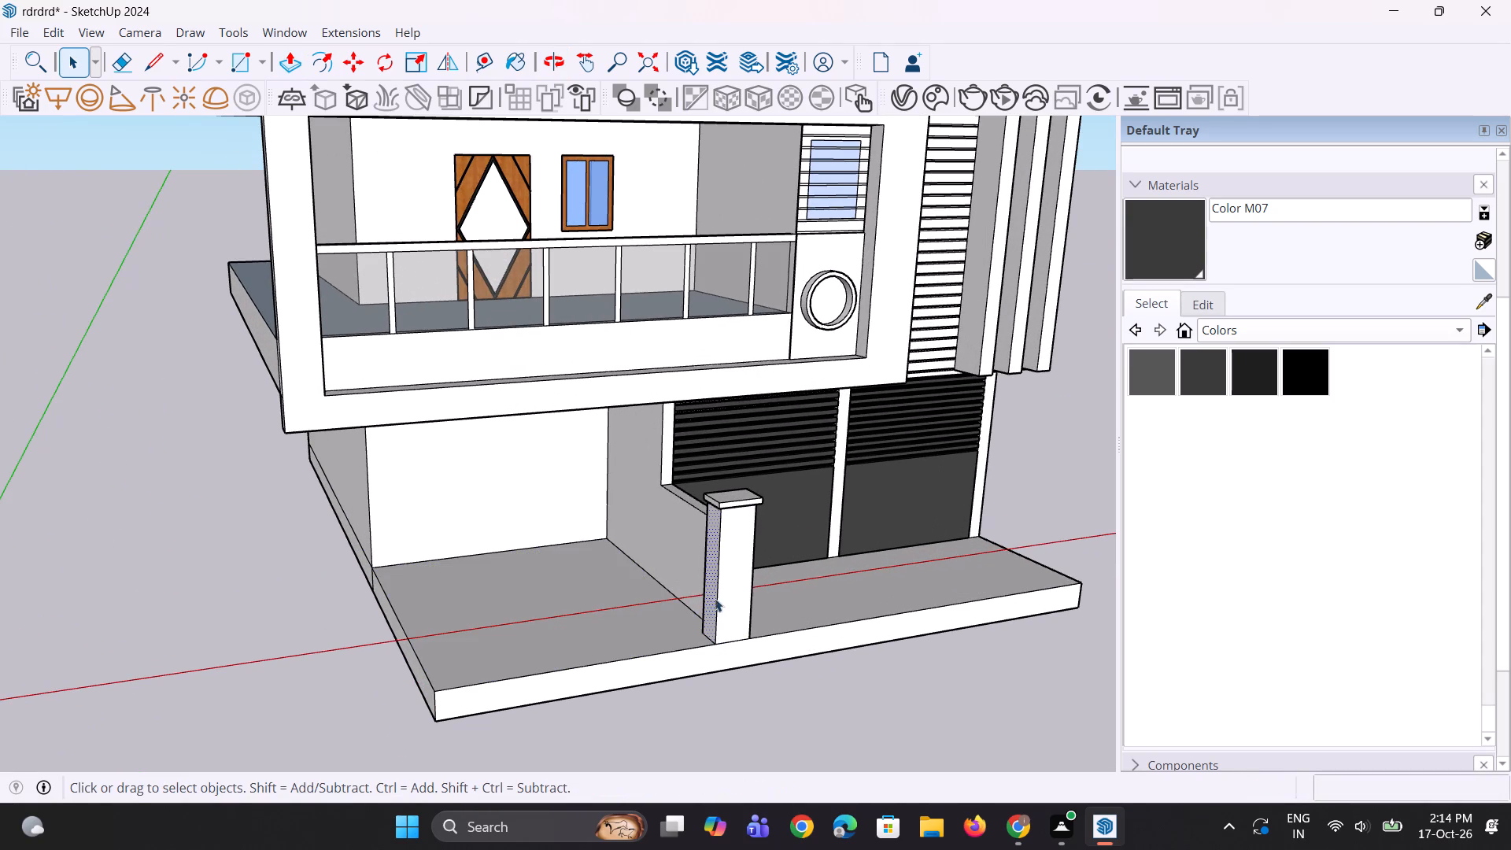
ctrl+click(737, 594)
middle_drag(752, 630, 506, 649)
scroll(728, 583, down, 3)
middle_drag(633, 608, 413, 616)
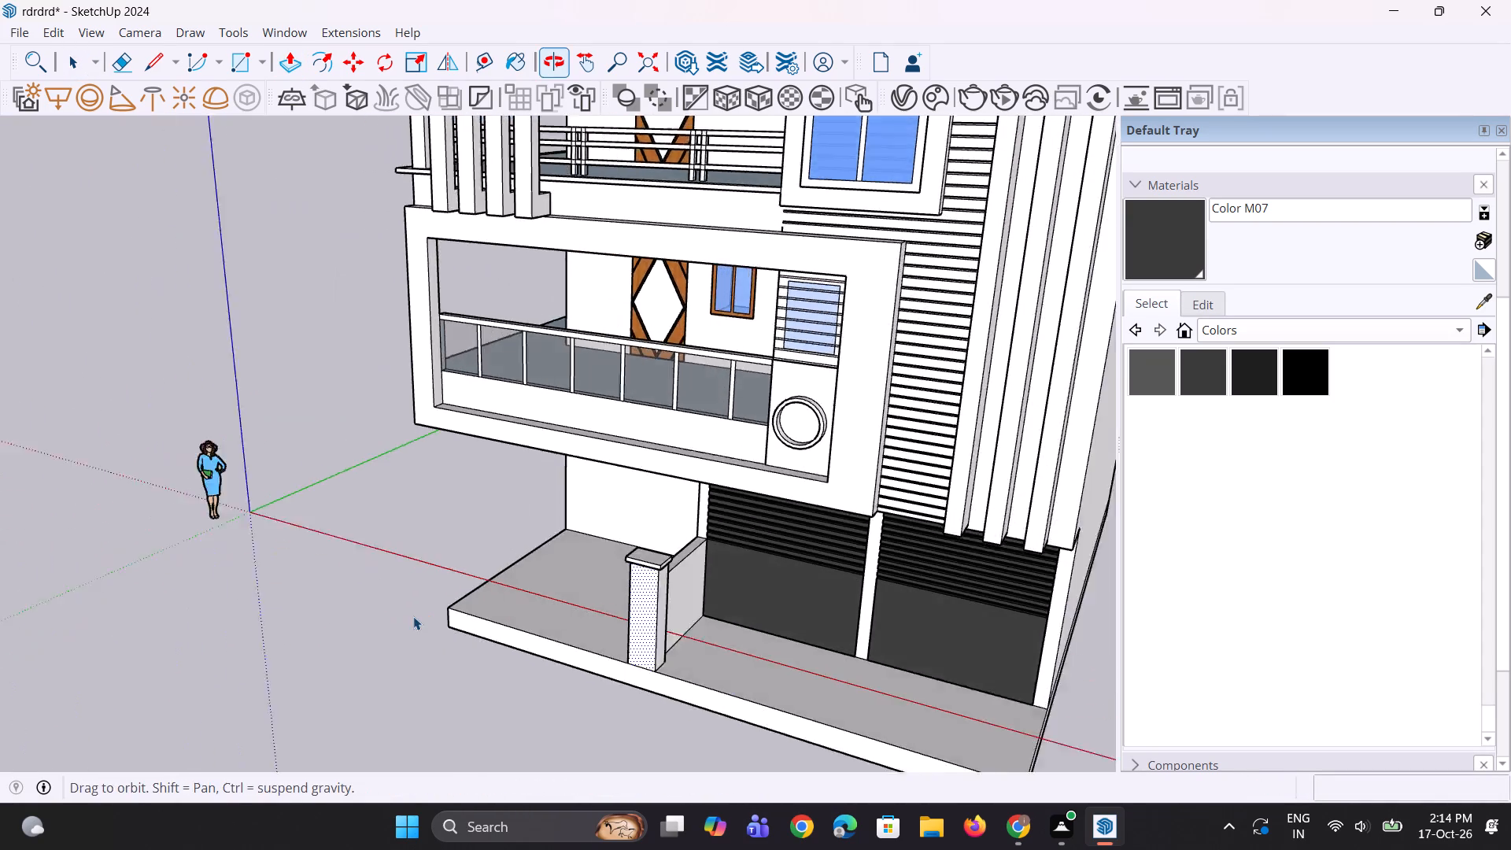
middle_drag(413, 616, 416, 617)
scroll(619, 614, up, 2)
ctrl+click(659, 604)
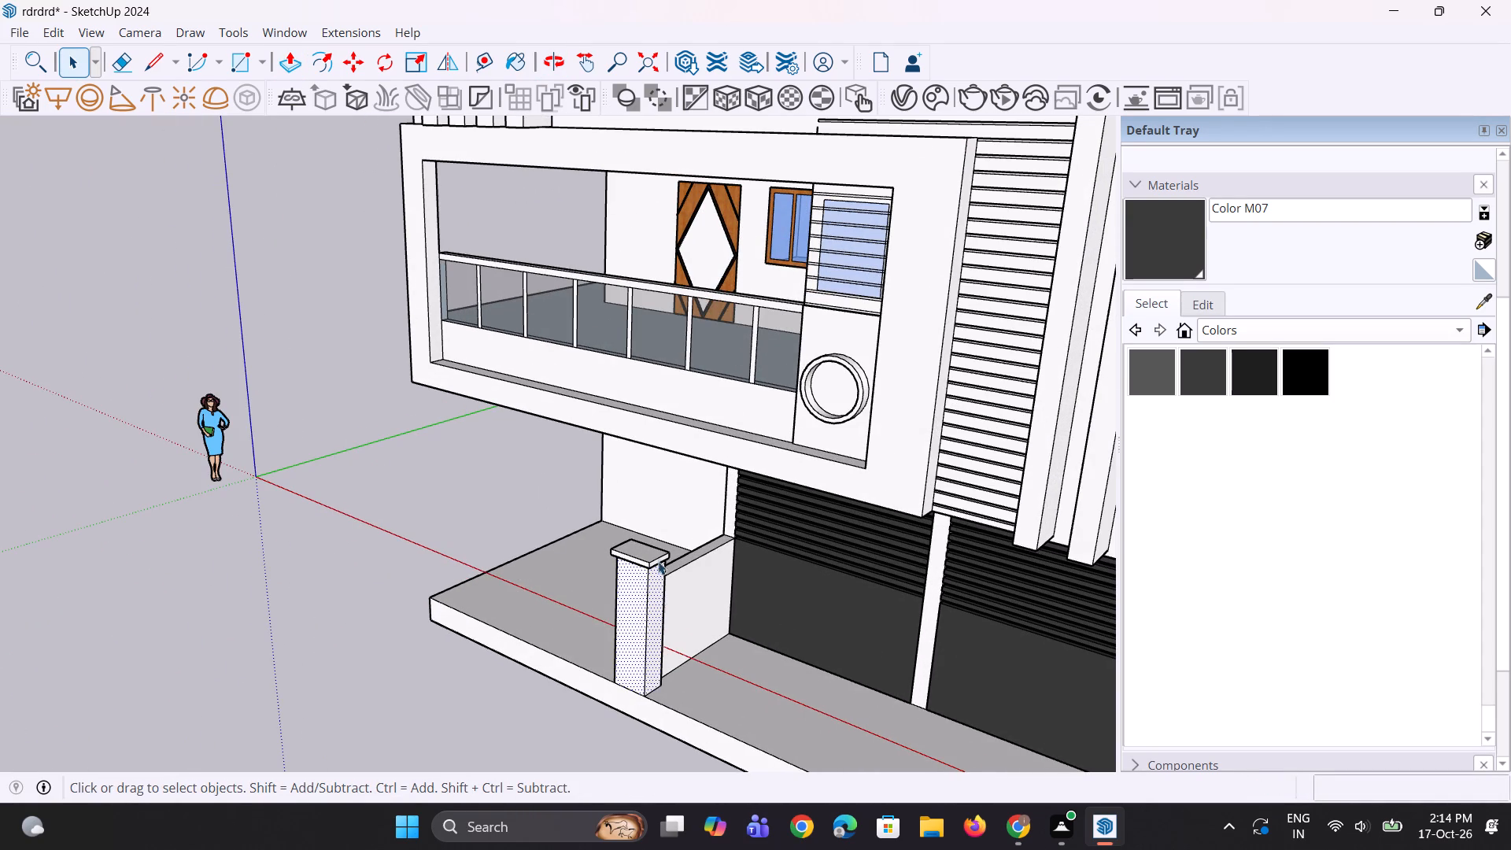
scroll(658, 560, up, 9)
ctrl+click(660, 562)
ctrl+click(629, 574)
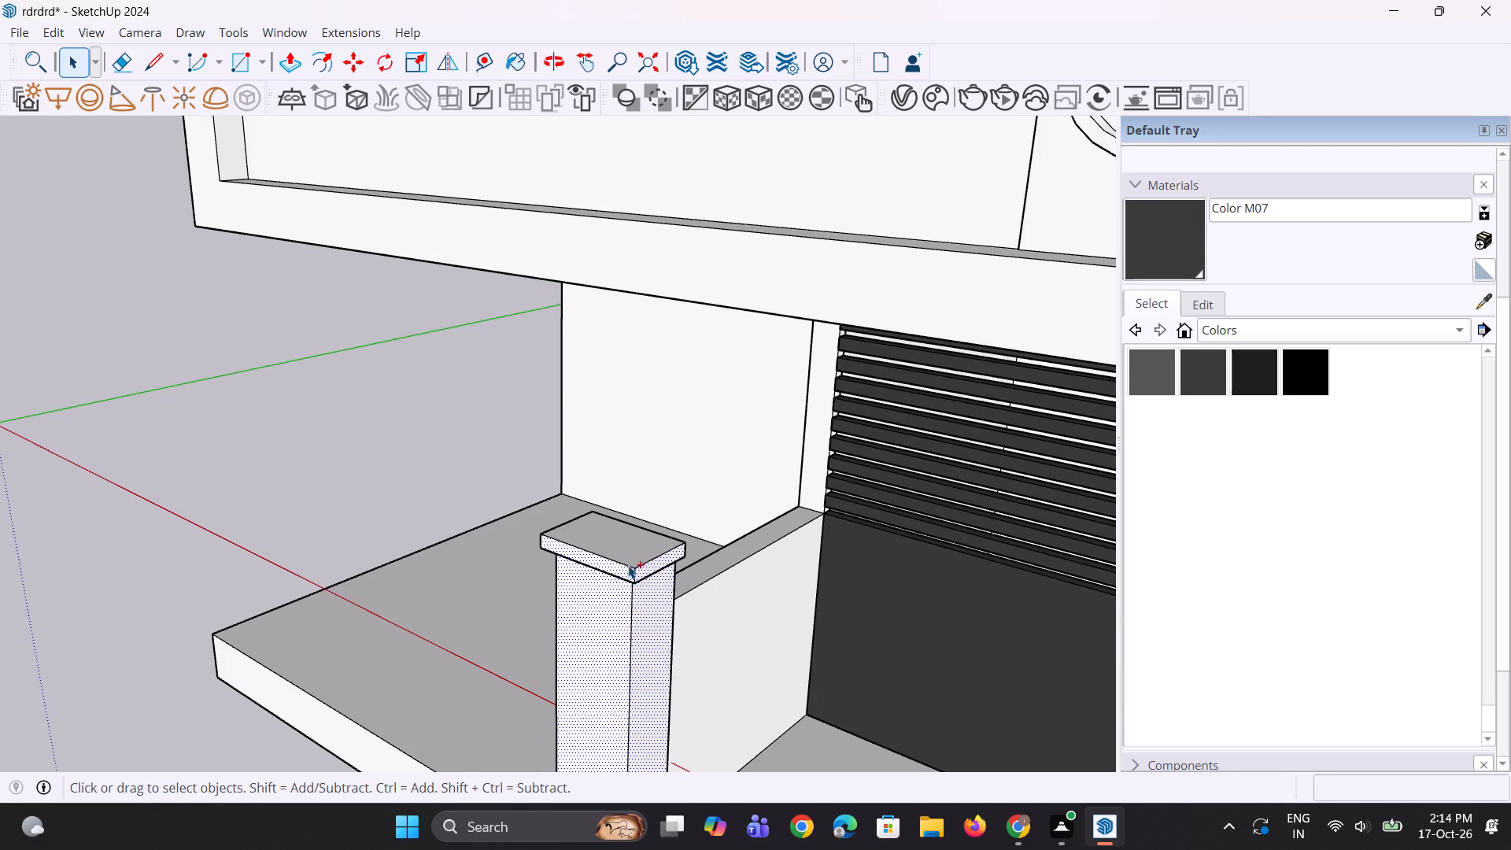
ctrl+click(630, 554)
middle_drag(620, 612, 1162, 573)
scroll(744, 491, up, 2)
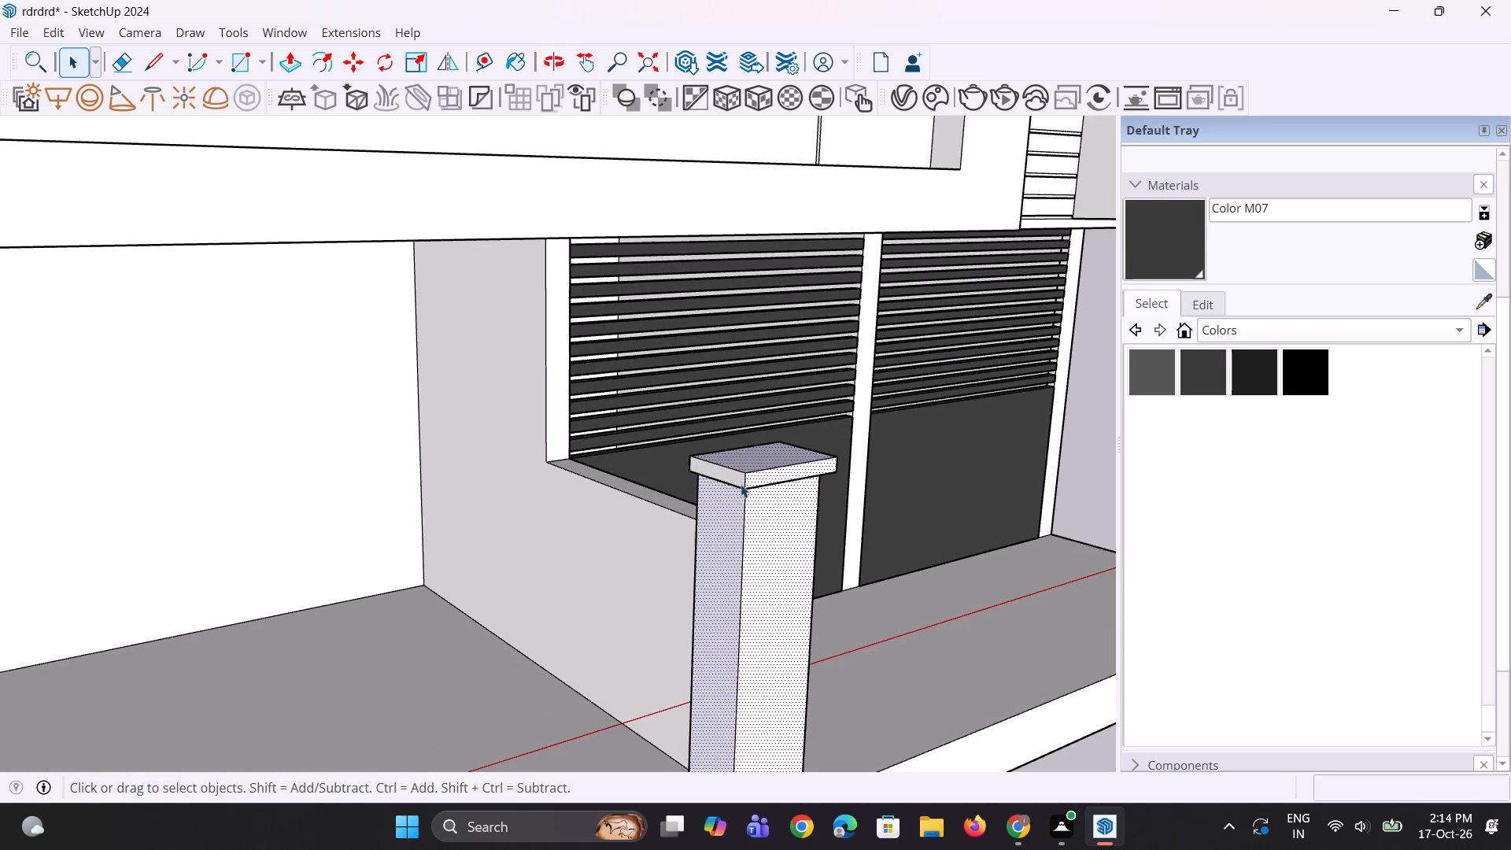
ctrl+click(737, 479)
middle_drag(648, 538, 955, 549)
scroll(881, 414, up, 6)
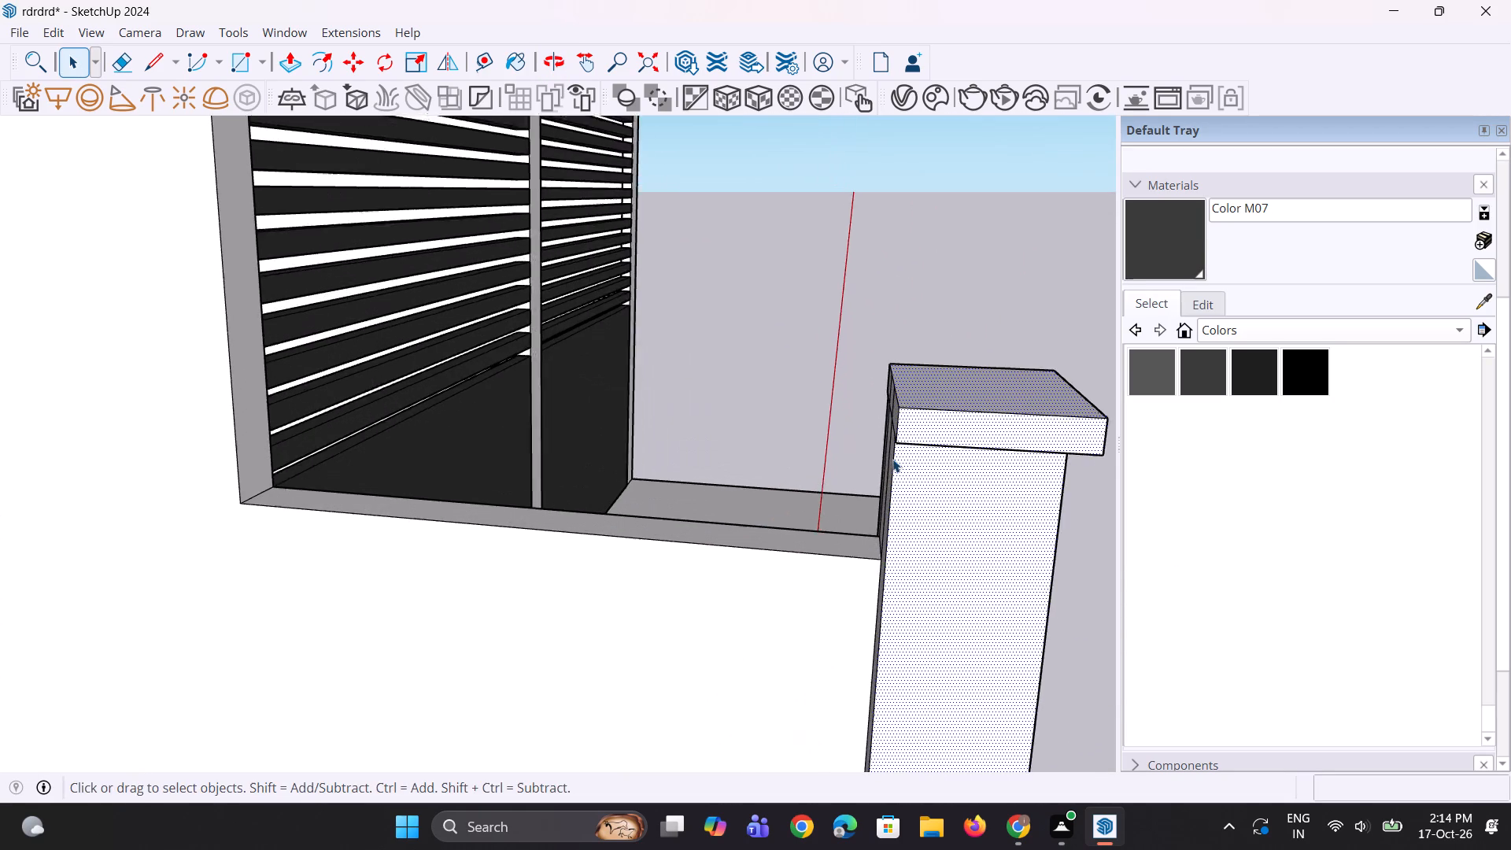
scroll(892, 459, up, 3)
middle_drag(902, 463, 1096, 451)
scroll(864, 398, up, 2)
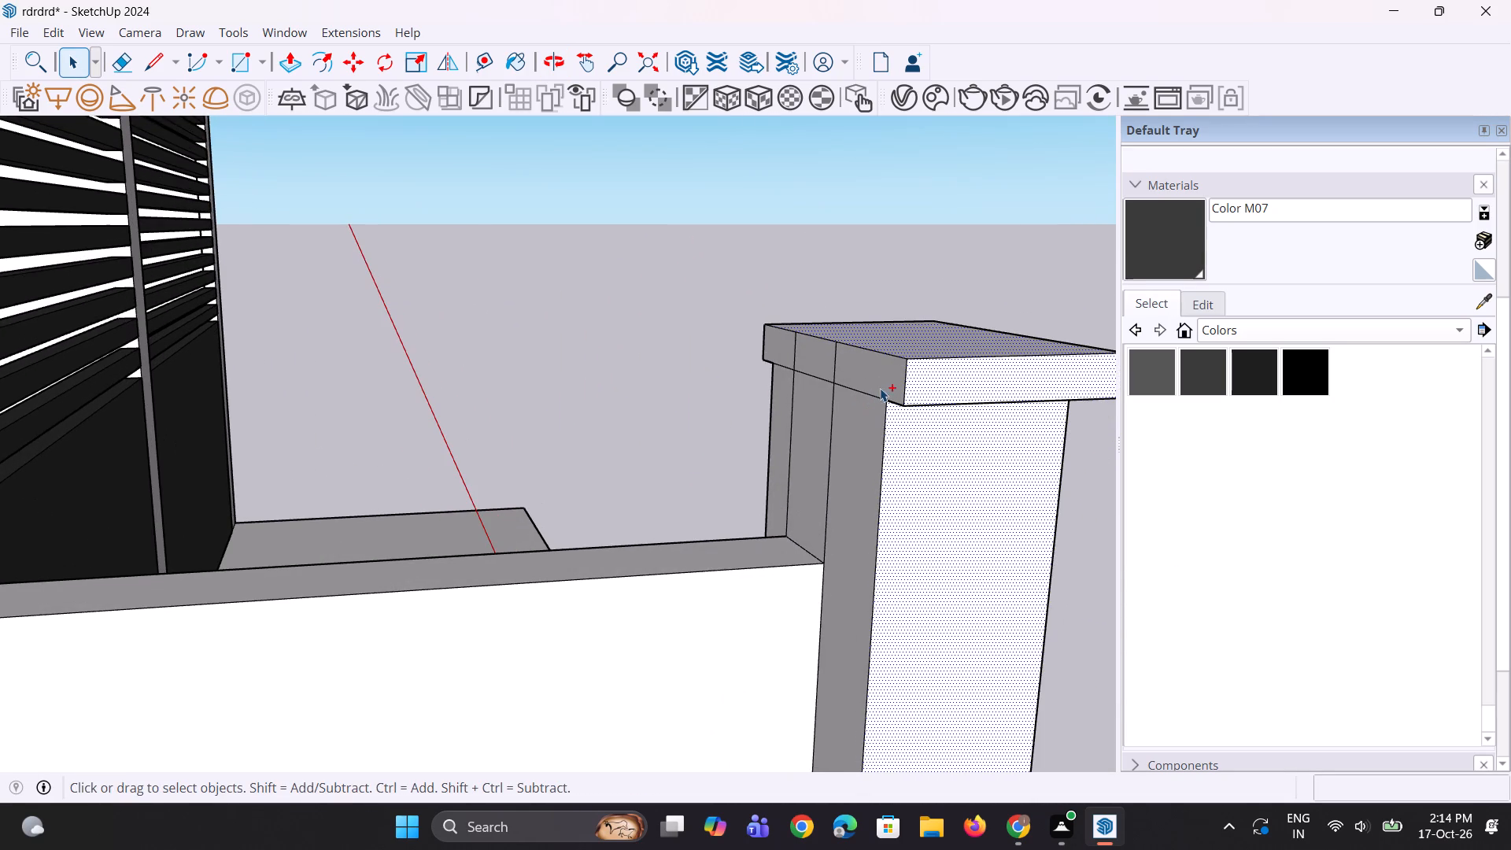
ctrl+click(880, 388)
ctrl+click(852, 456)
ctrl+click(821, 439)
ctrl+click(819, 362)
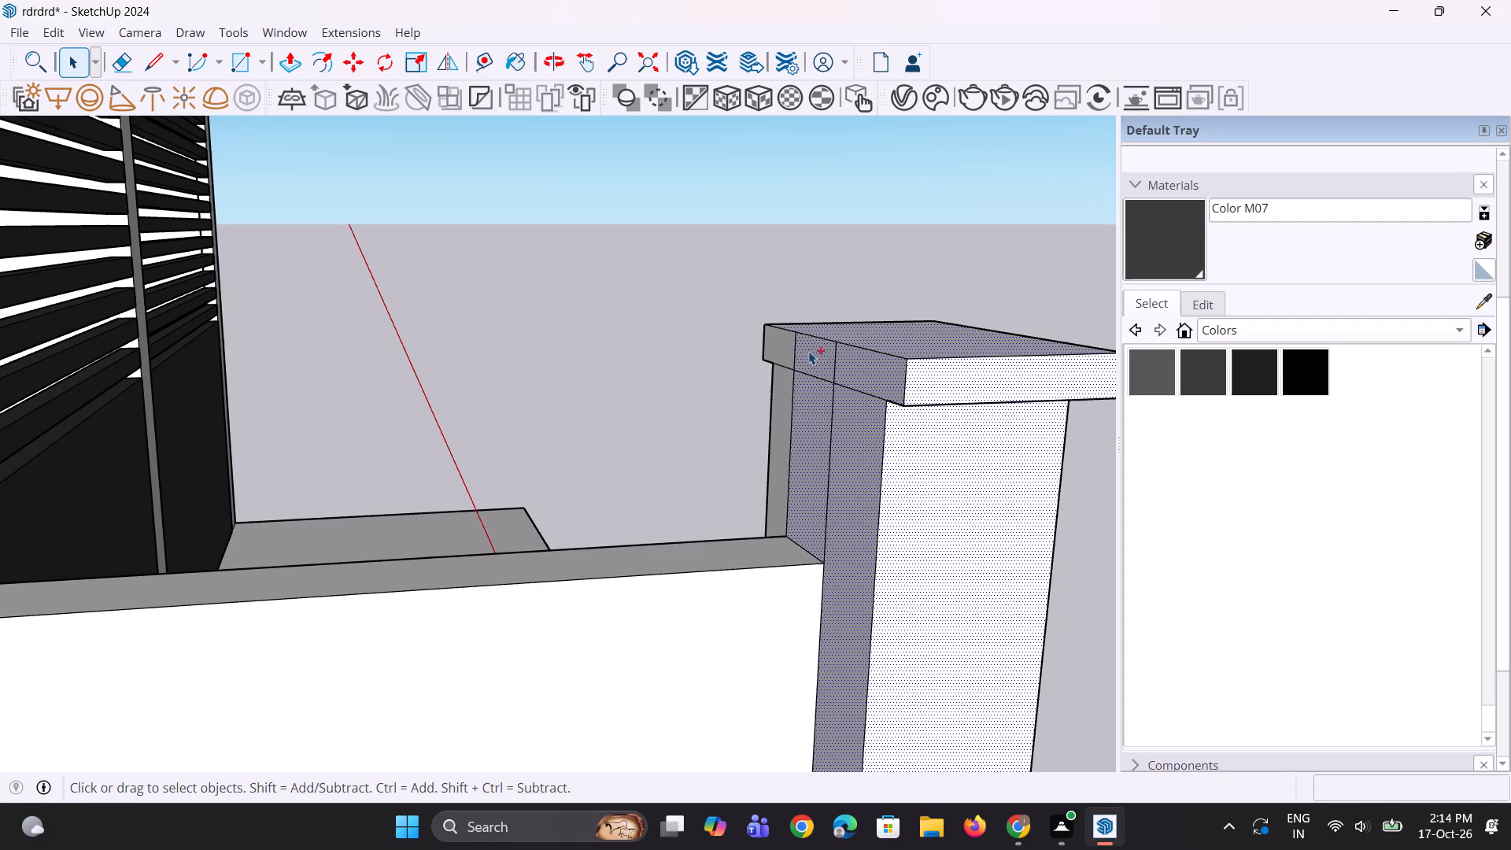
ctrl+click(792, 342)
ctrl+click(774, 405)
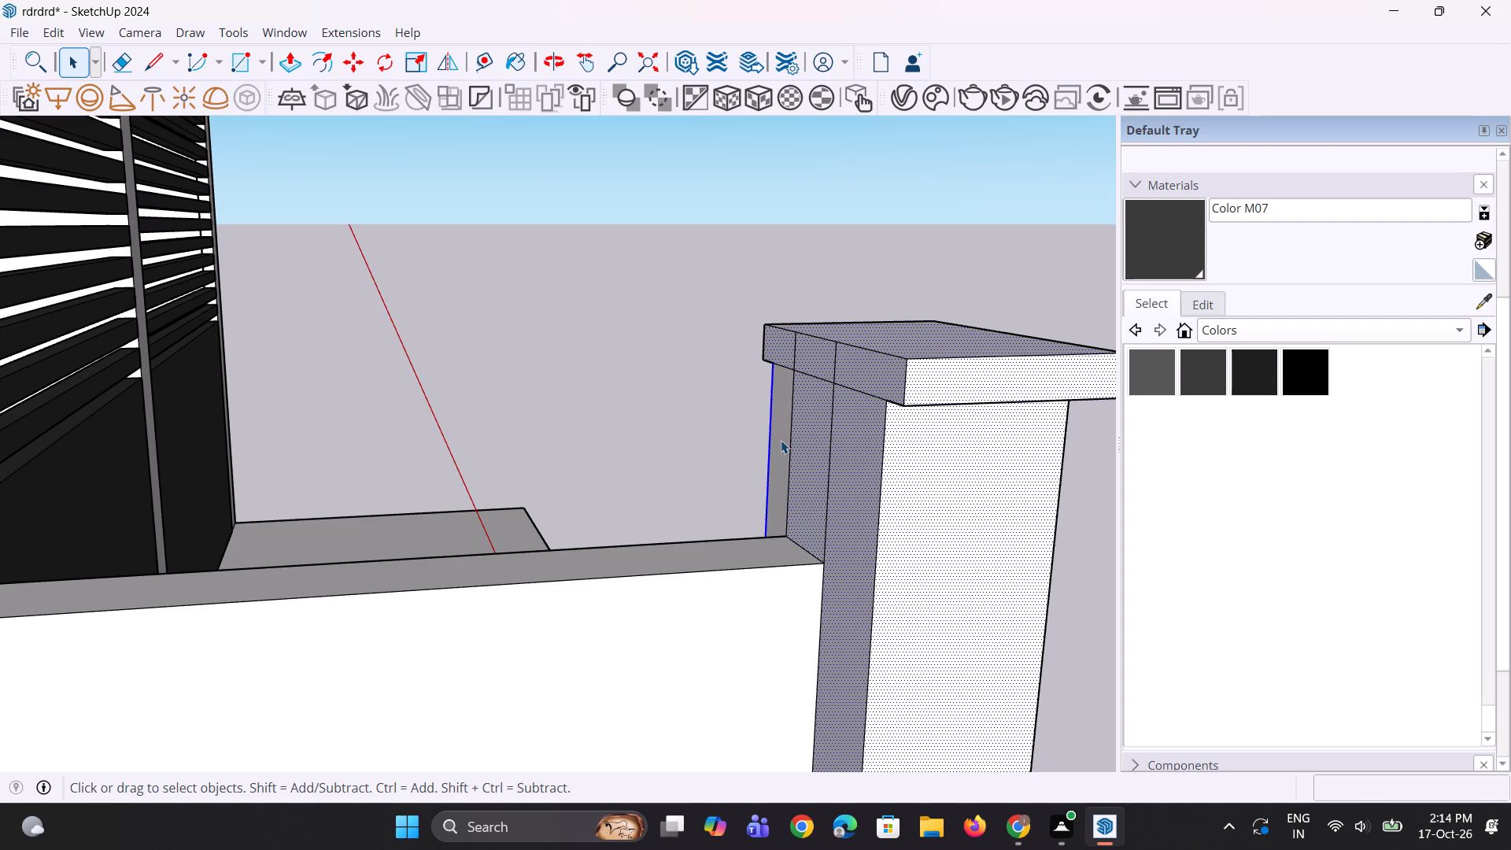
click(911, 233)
Erase the leftover vertical edges dividing the back faces of the end pillar and its cap.
scroll(803, 429, up, 2)
key(e)
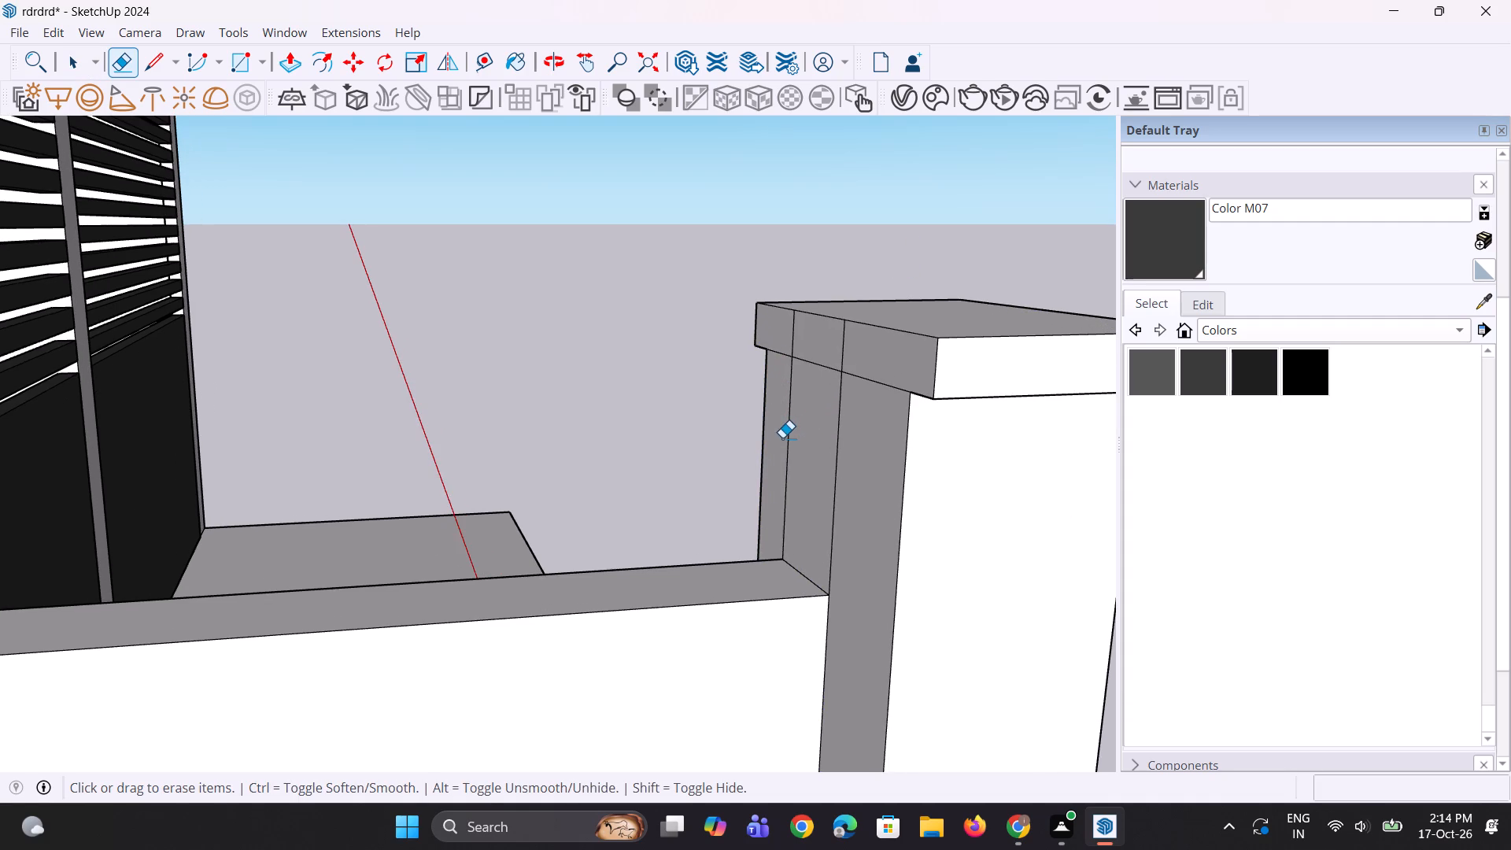
click(781, 437)
click(791, 433)
click(795, 329)
click(841, 361)
click(842, 404)
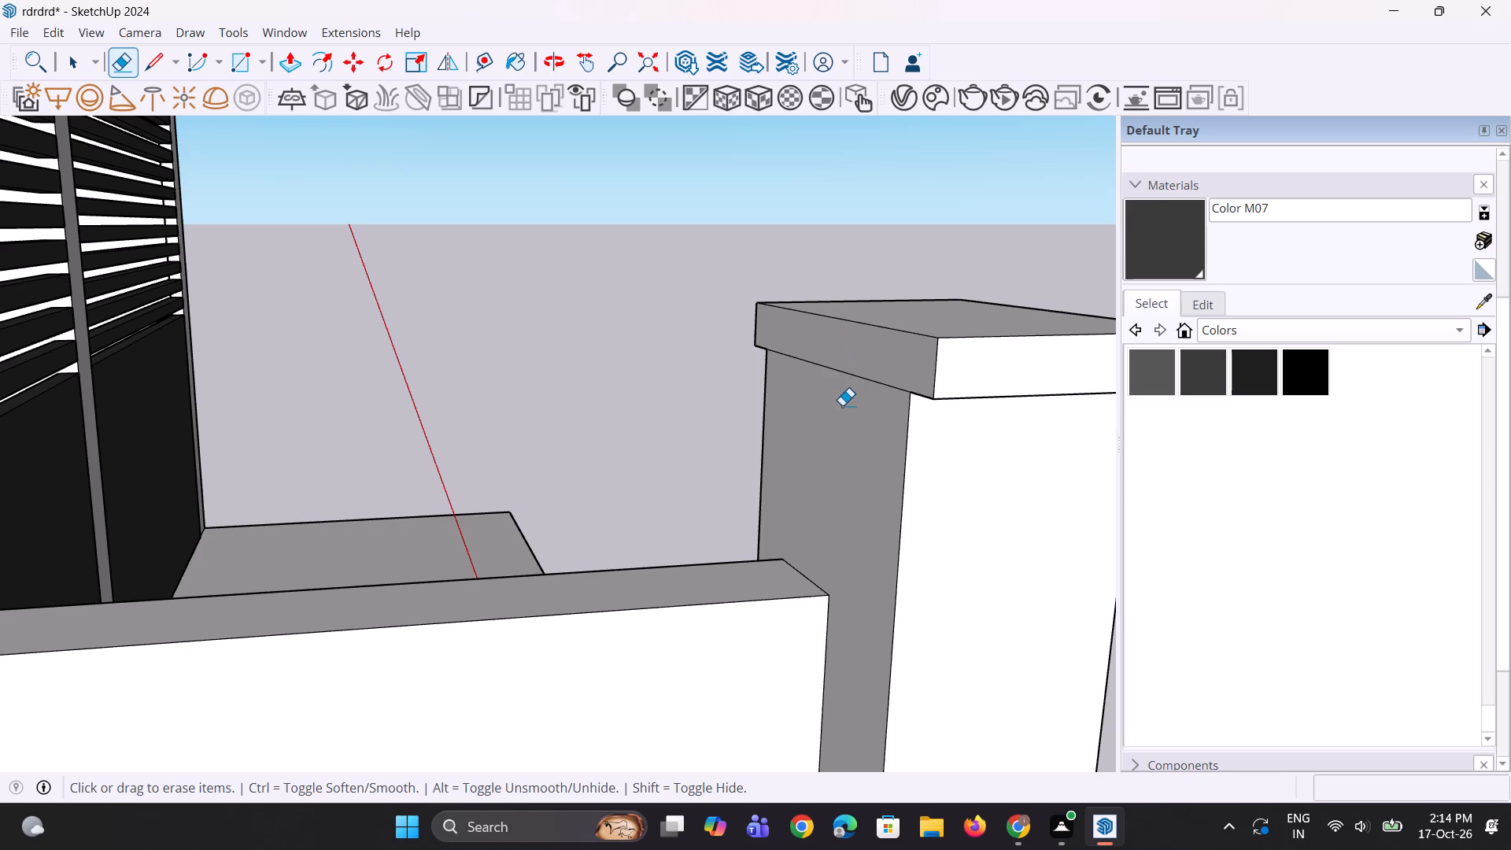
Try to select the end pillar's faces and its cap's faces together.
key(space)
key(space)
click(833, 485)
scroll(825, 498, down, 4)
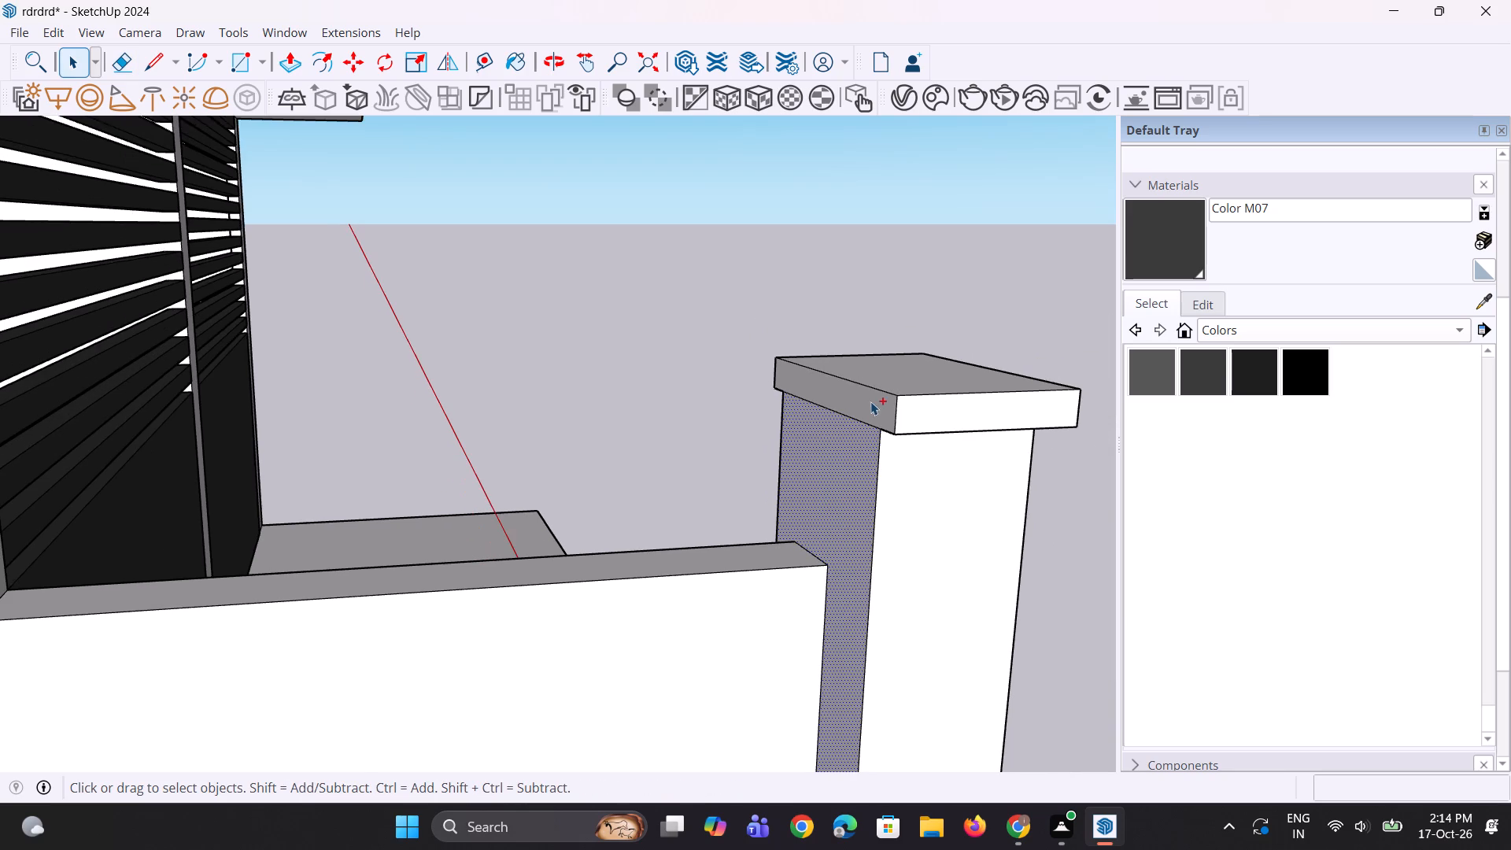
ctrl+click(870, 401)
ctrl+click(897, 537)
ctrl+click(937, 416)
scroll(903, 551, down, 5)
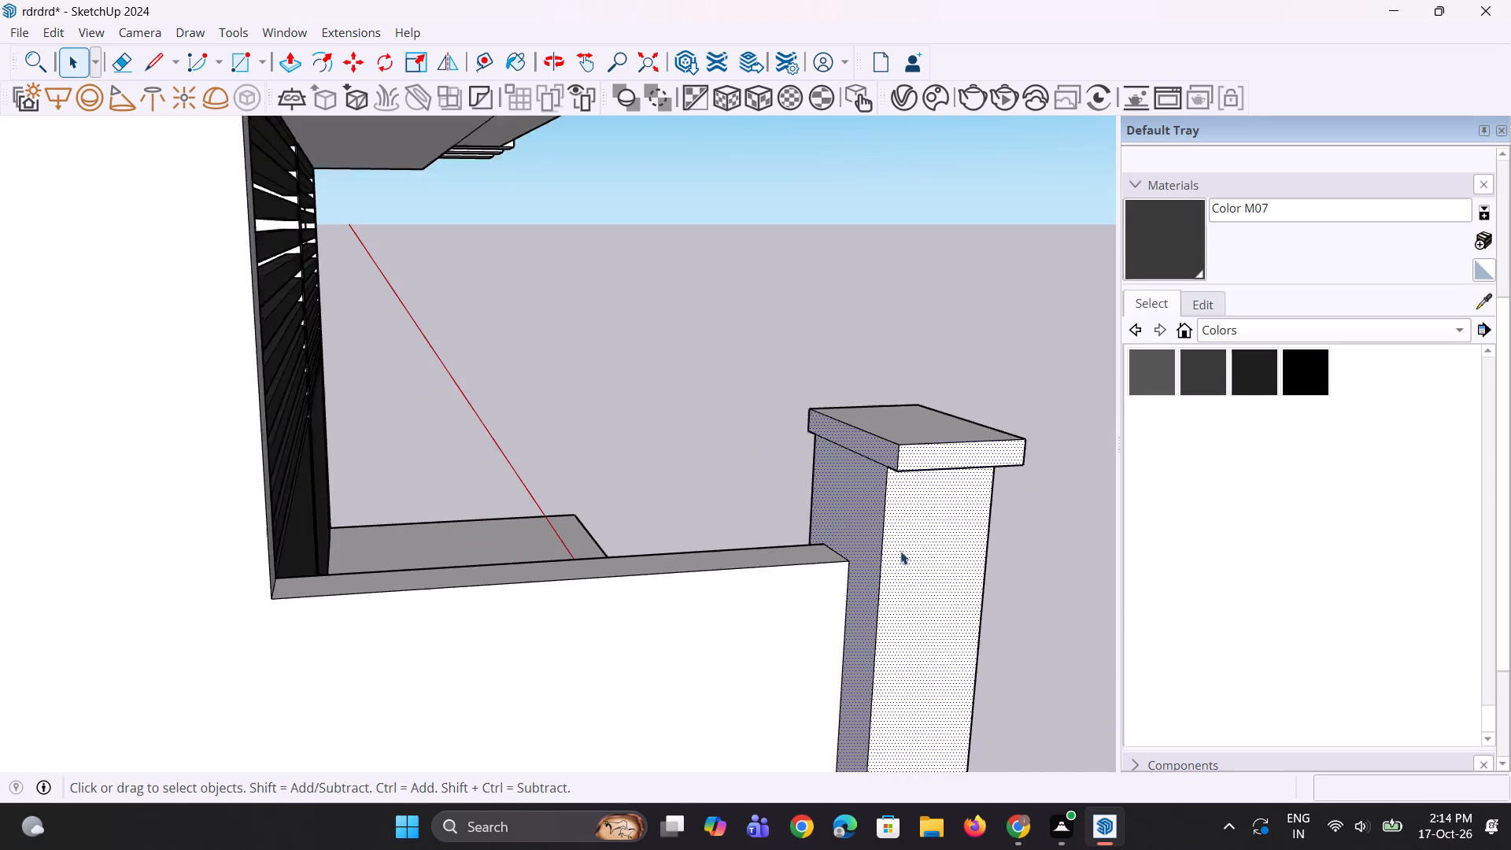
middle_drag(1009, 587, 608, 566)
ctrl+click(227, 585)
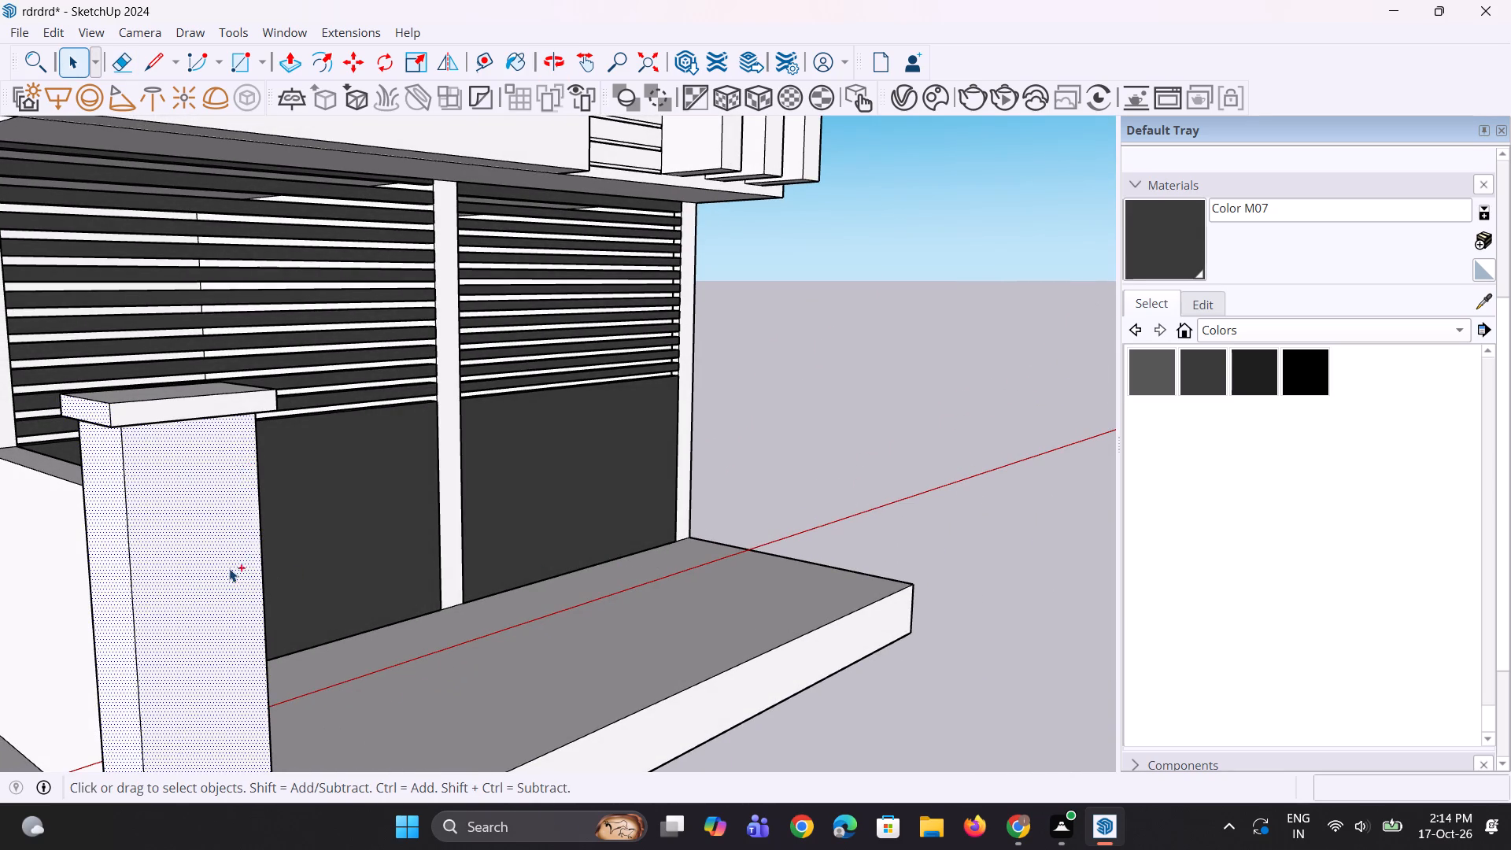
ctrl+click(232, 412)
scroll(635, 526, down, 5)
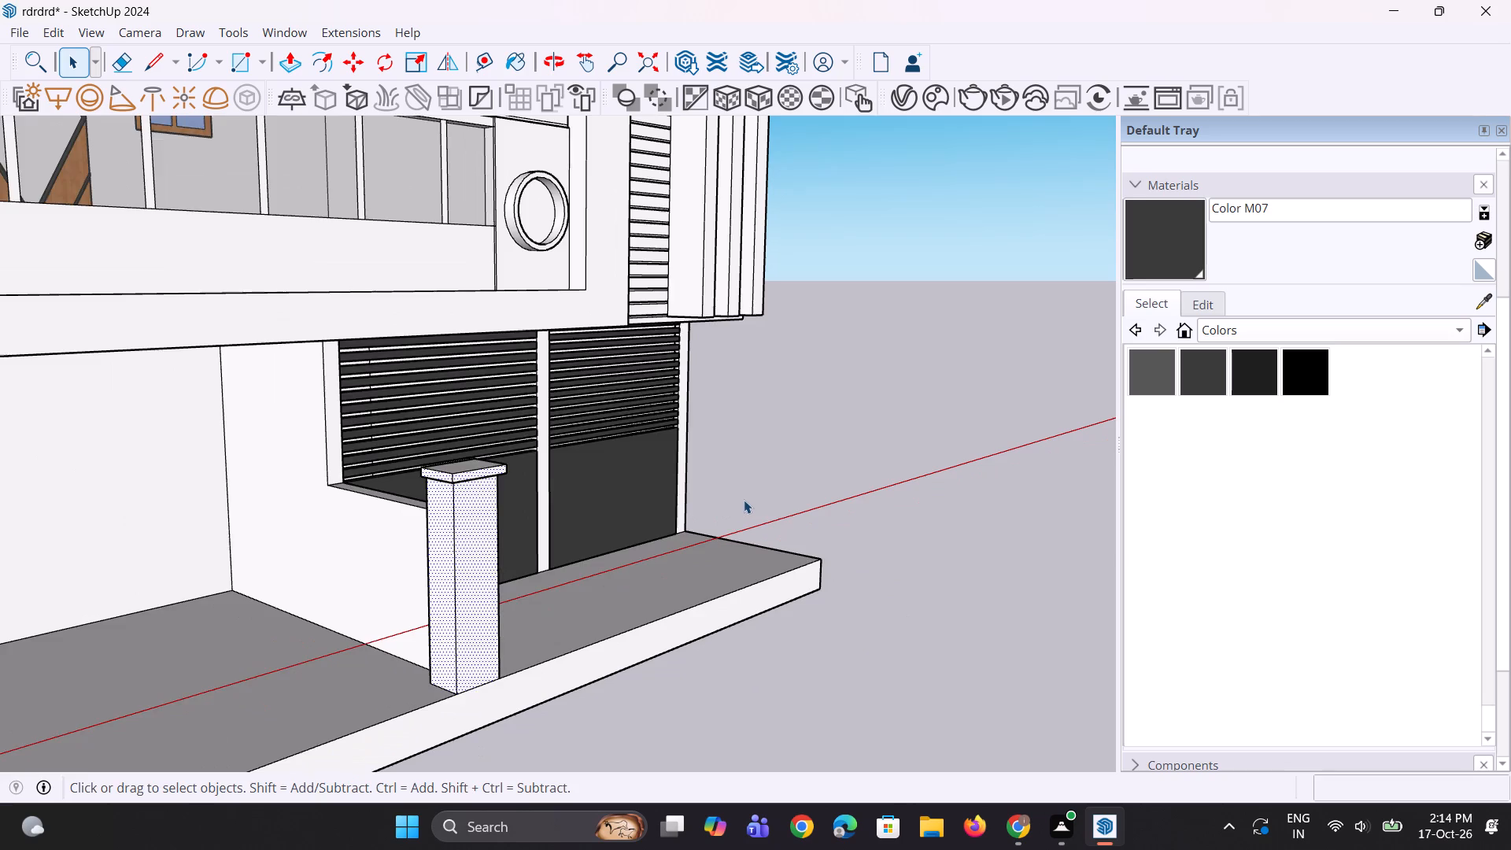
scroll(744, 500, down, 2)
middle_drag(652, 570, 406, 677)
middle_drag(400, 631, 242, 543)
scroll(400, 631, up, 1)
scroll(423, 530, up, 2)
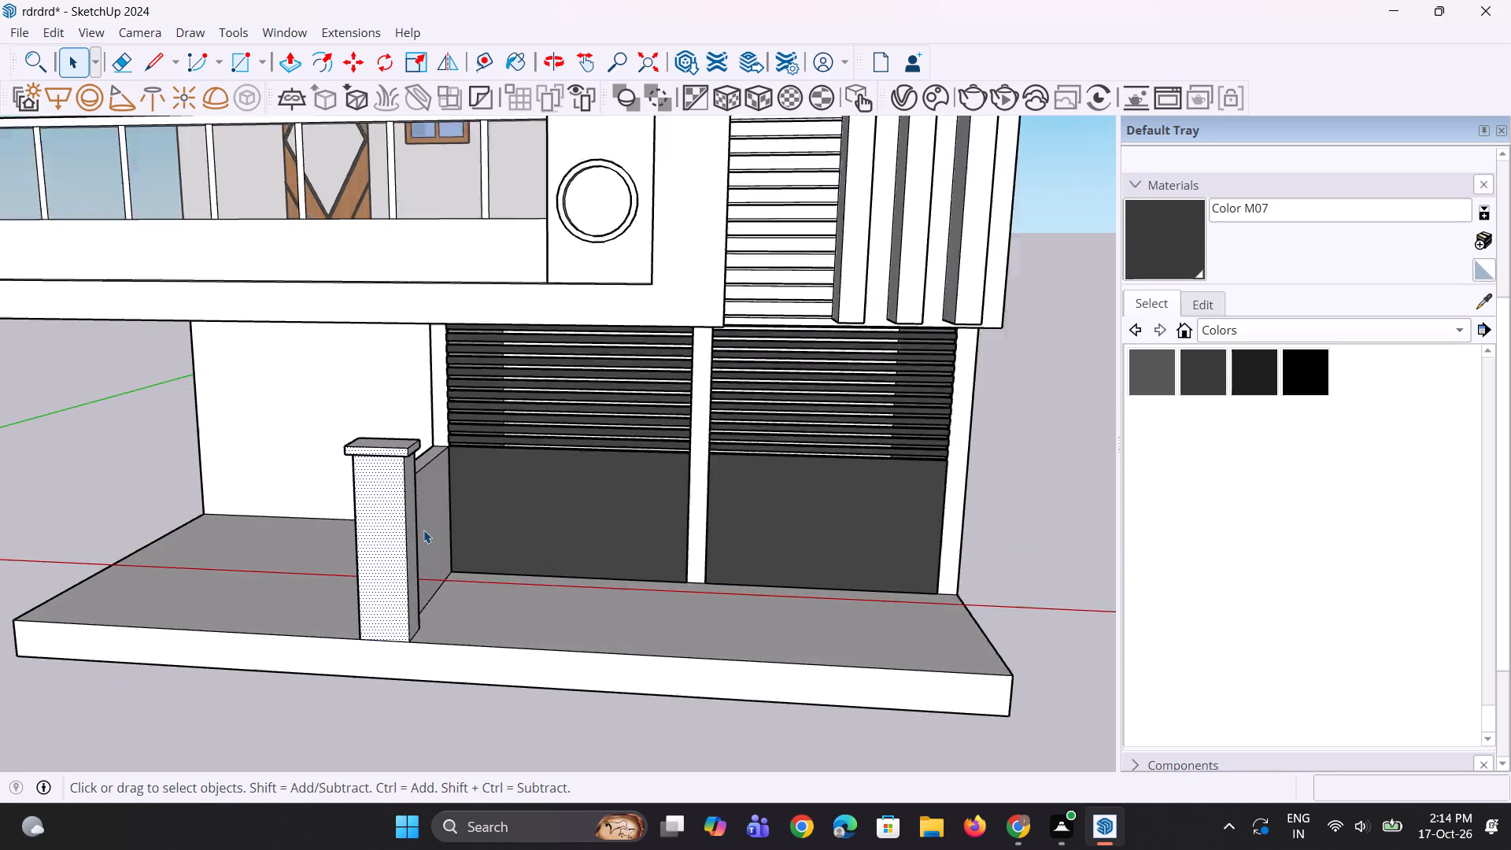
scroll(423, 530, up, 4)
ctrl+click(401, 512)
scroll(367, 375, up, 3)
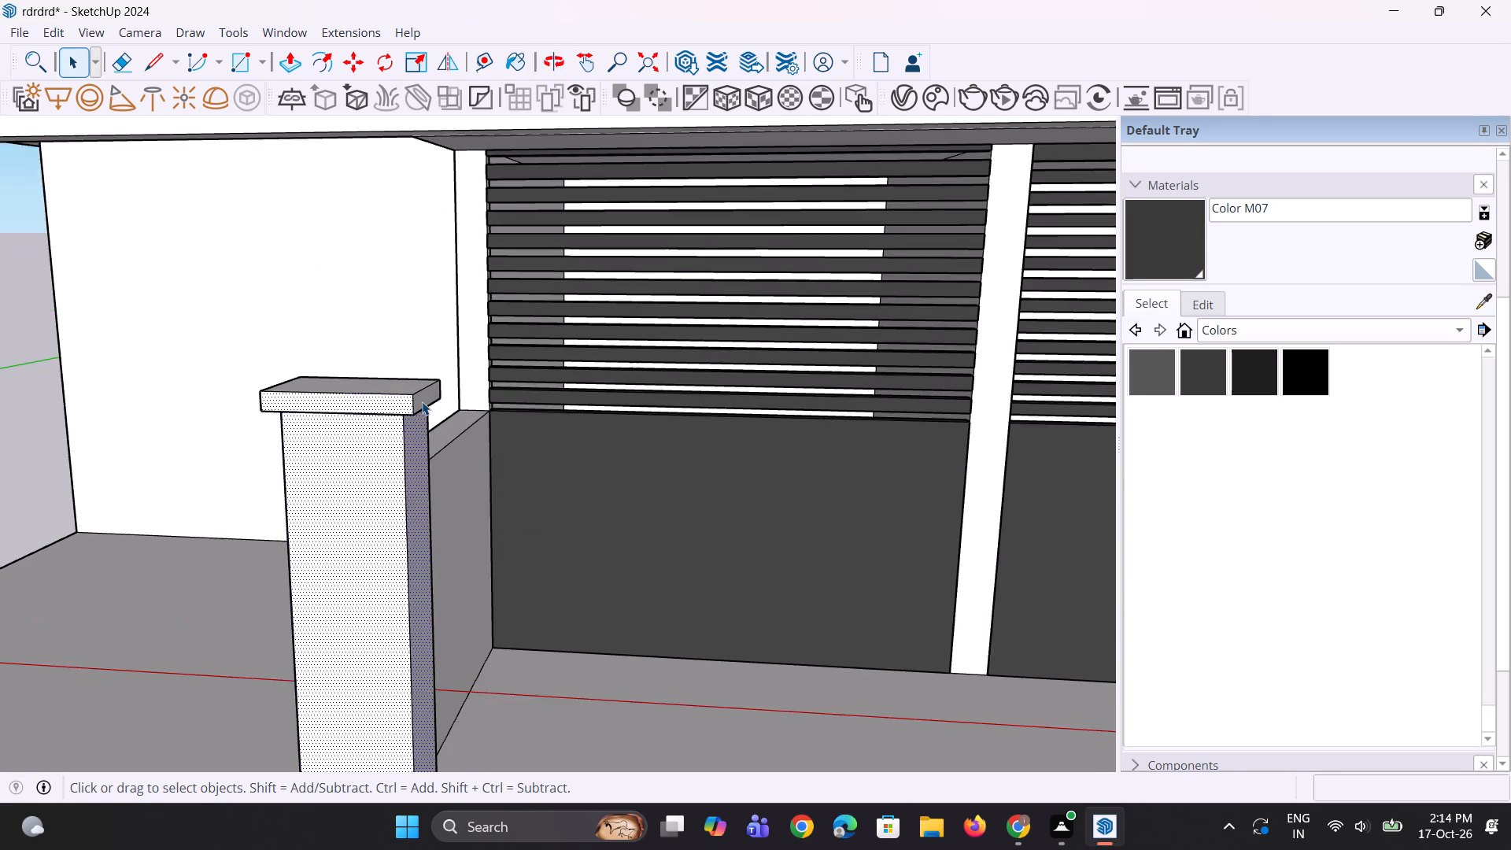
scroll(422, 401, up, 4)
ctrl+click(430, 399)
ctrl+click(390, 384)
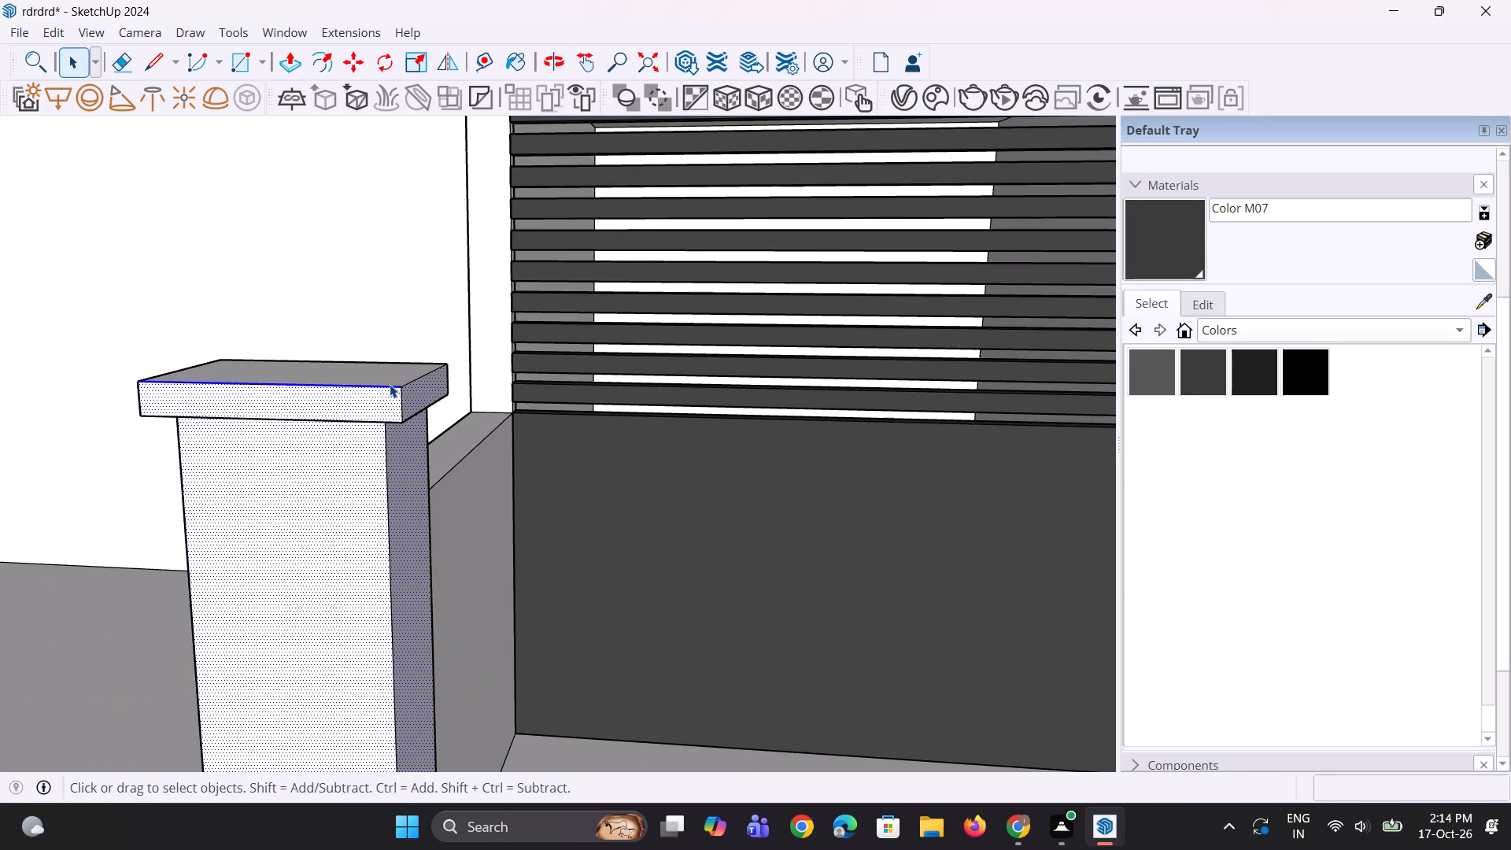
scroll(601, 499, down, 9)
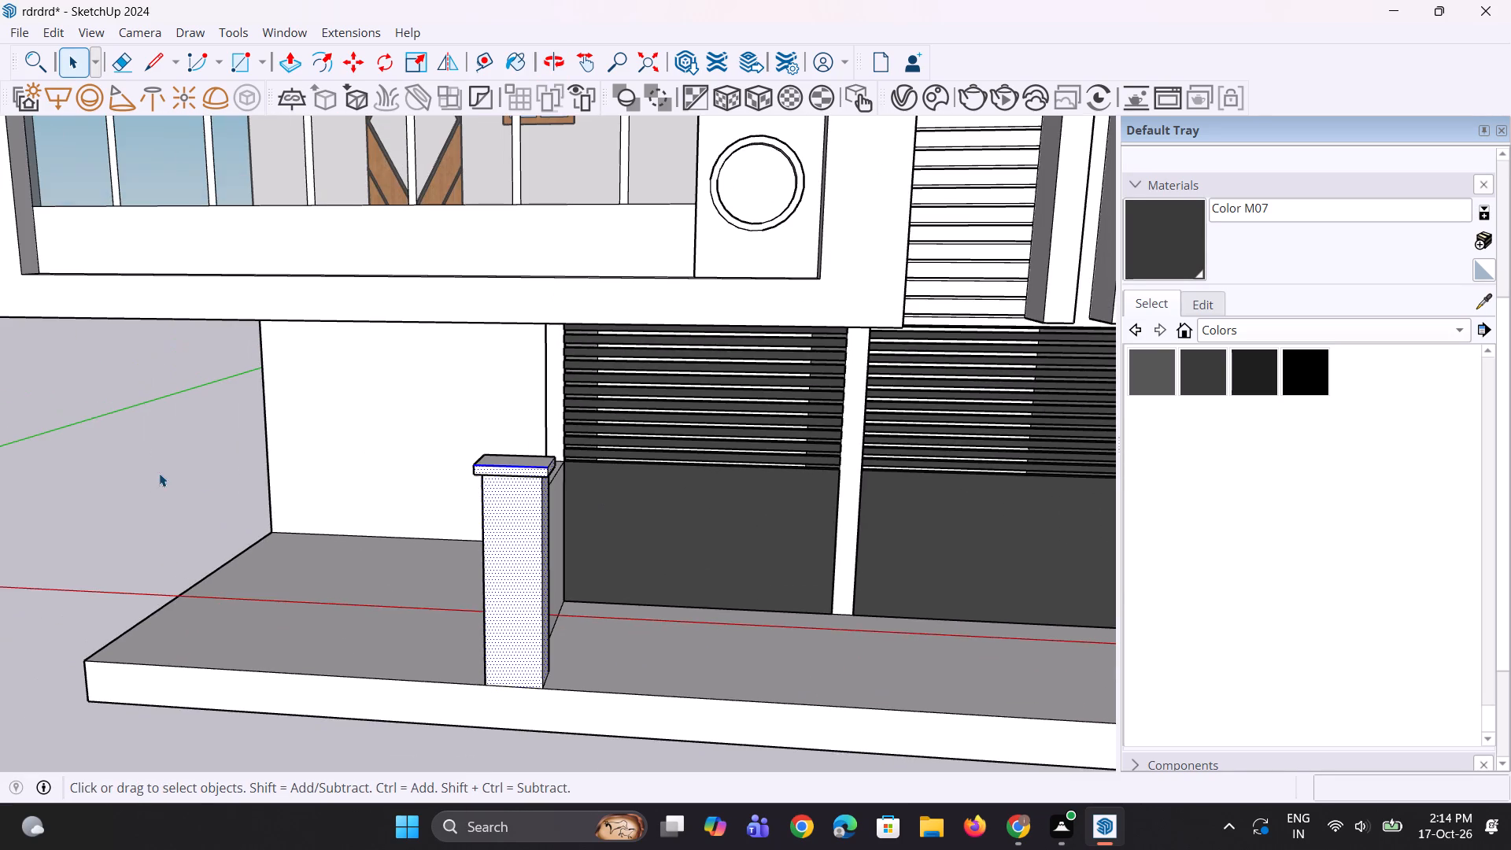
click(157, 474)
Erase the diagonal edge on the pillar cap's underside at the front corner nearest the slatted panels.
scroll(482, 581, up, 2)
click(527, 573)
scroll(544, 570, up, 8)
middle_drag(541, 571, 486, 576)
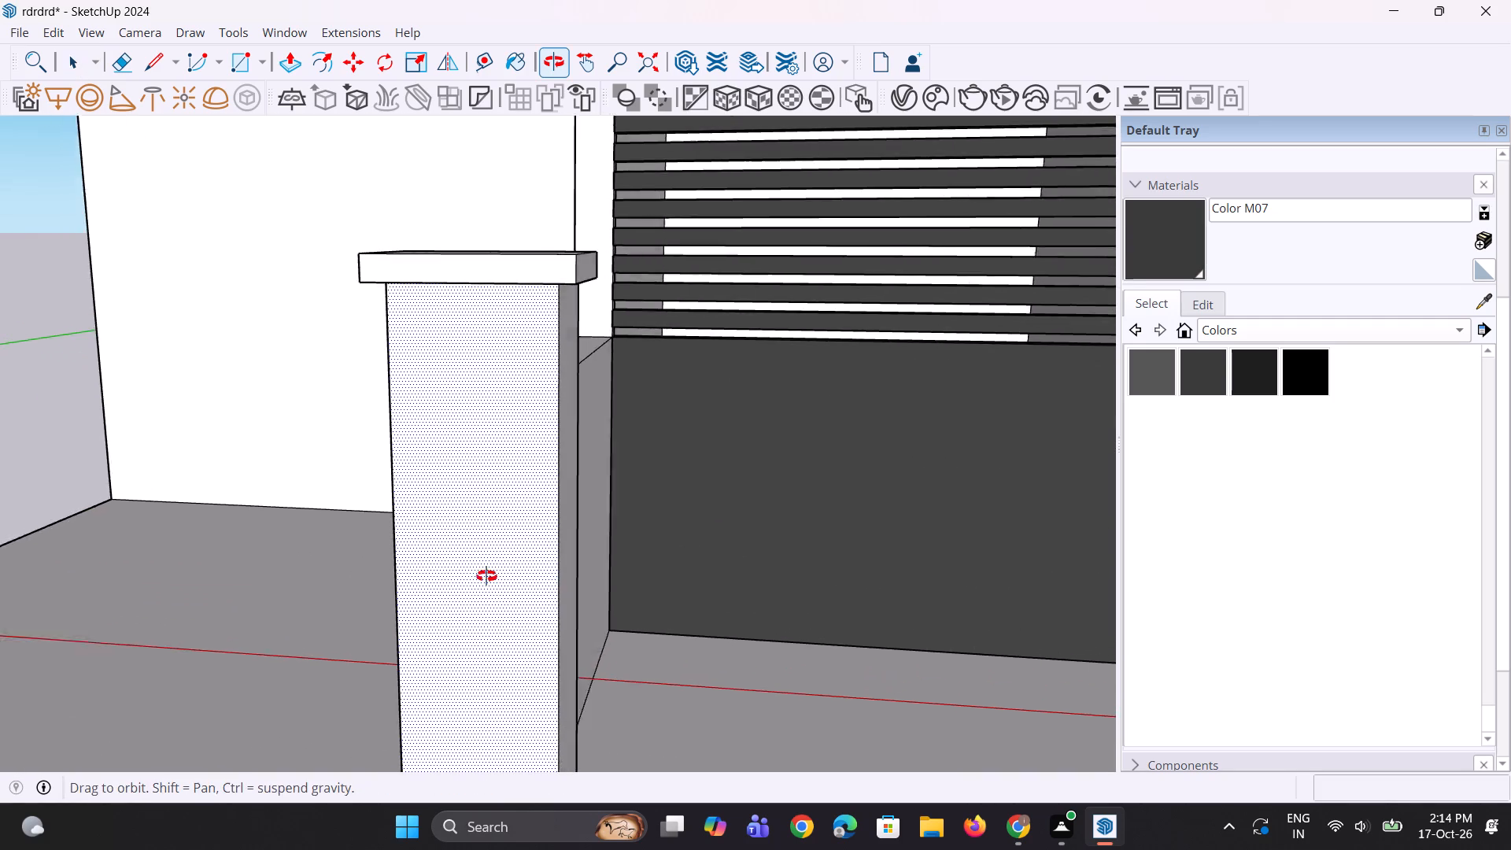
middle_drag(486, 576, 393, 585)
ctrl+click(544, 569)
scroll(482, 561, down, 5)
middle_drag(512, 456, 512, 567)
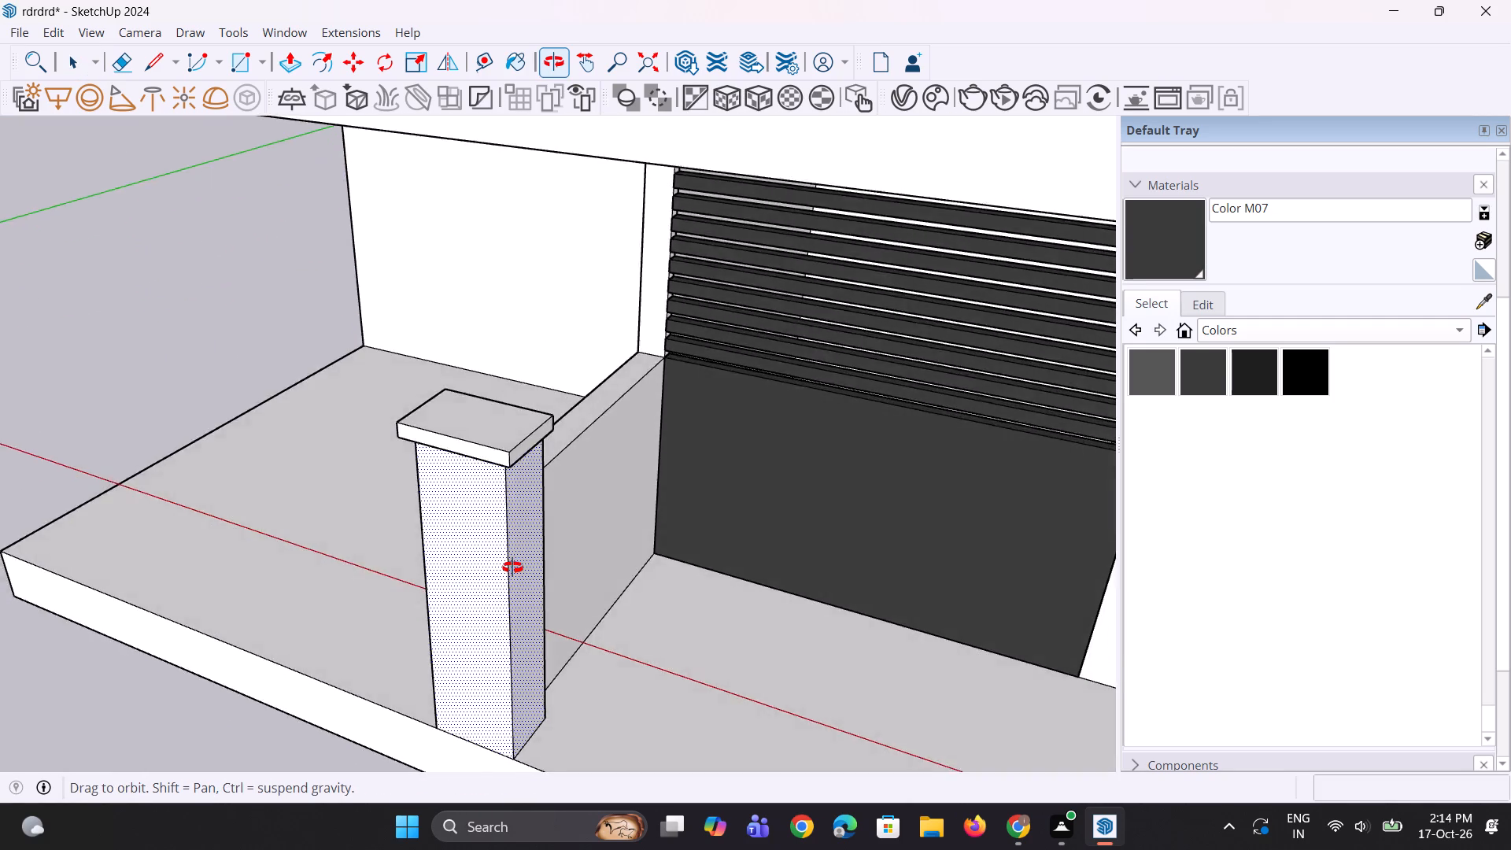
middle_drag(512, 567, 497, 98)
scroll(512, 242, up, 5)
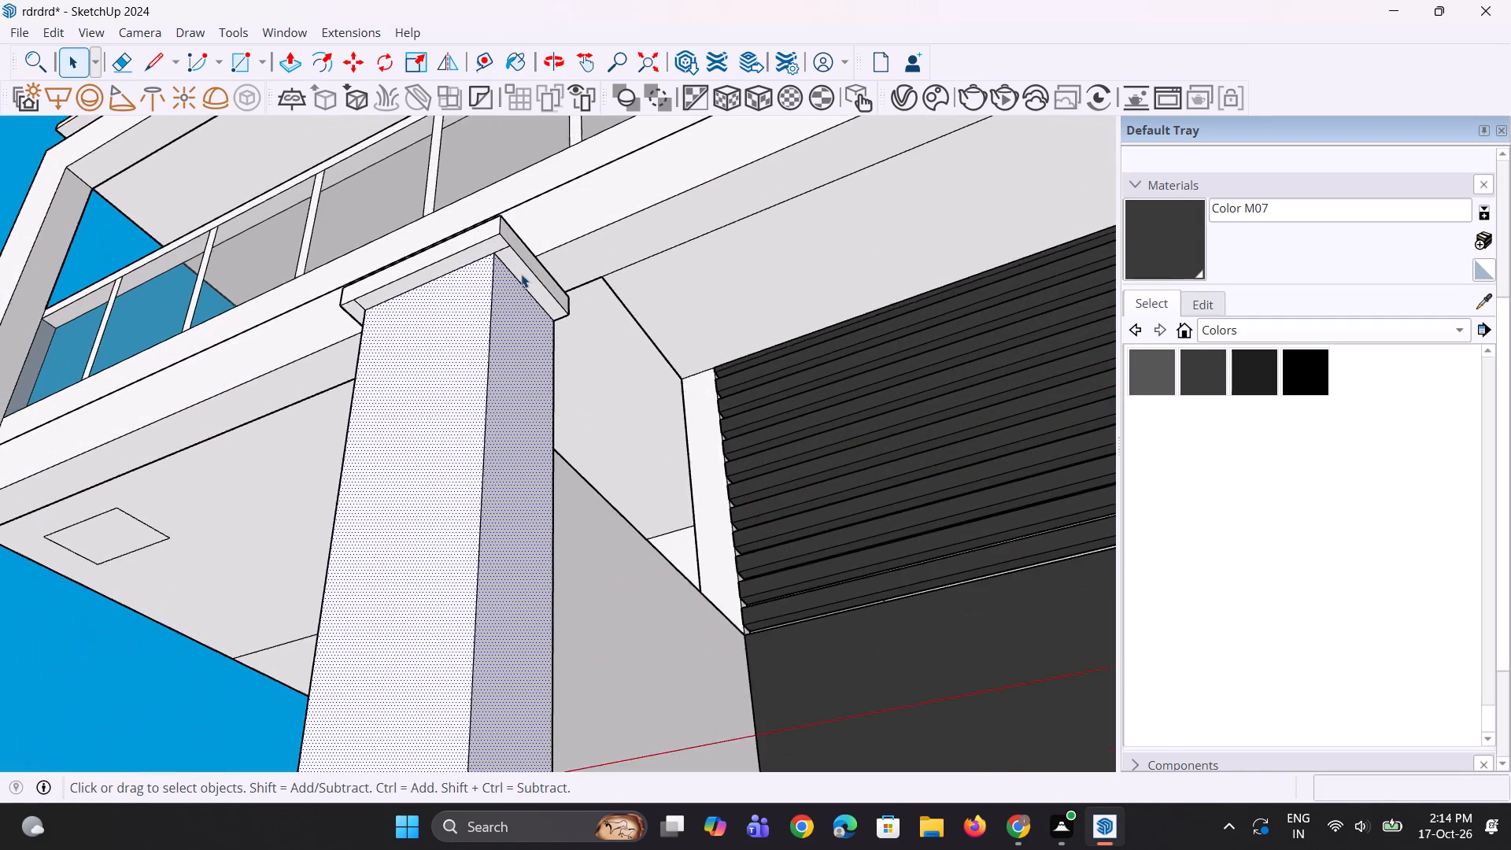
scroll(521, 274, up, 1)
key(e)
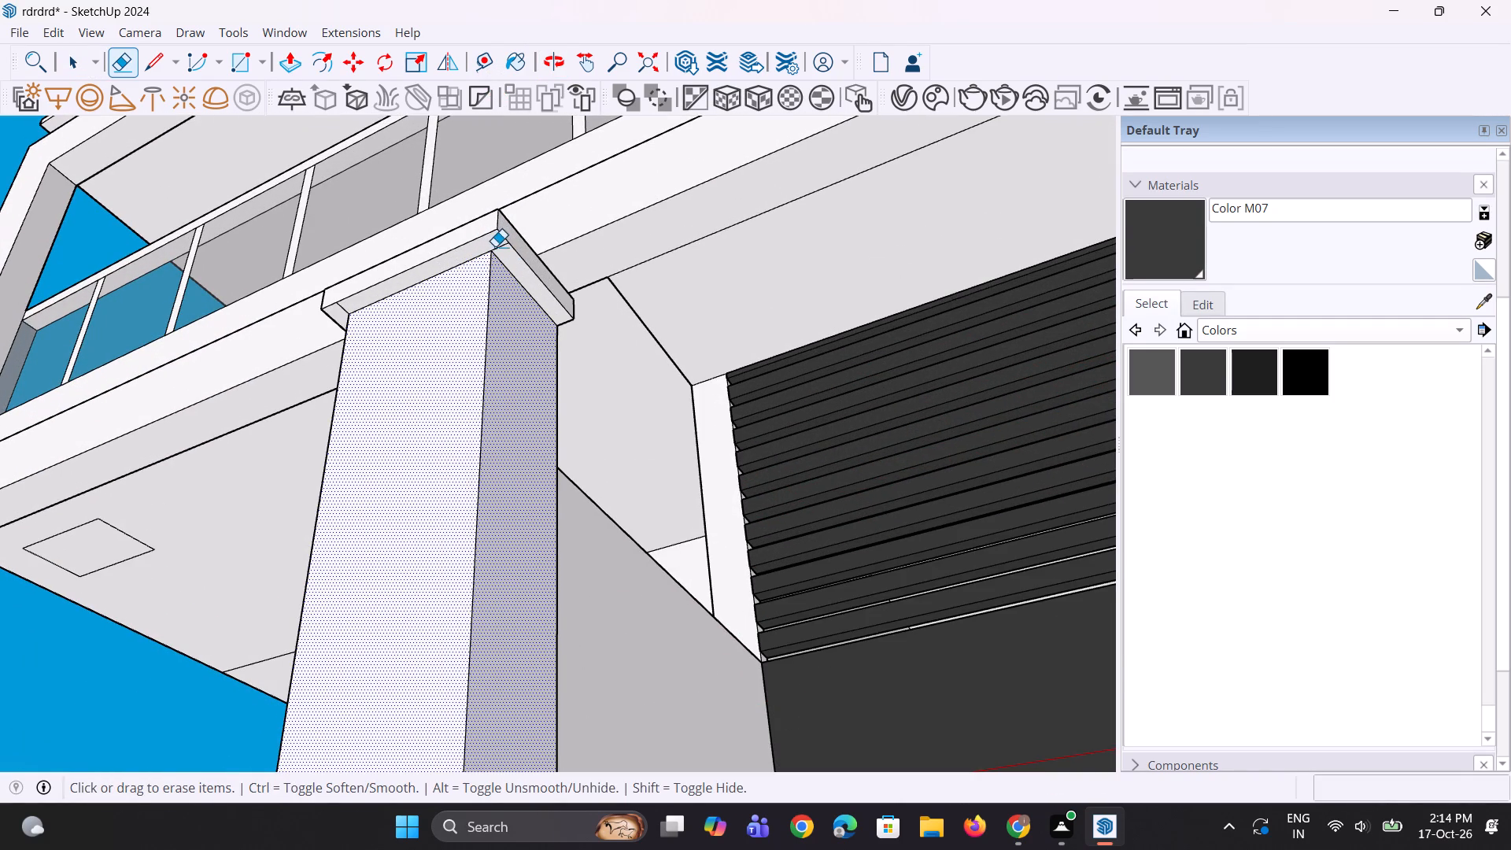
click(497, 246)
scroll(401, 293, up, 2)
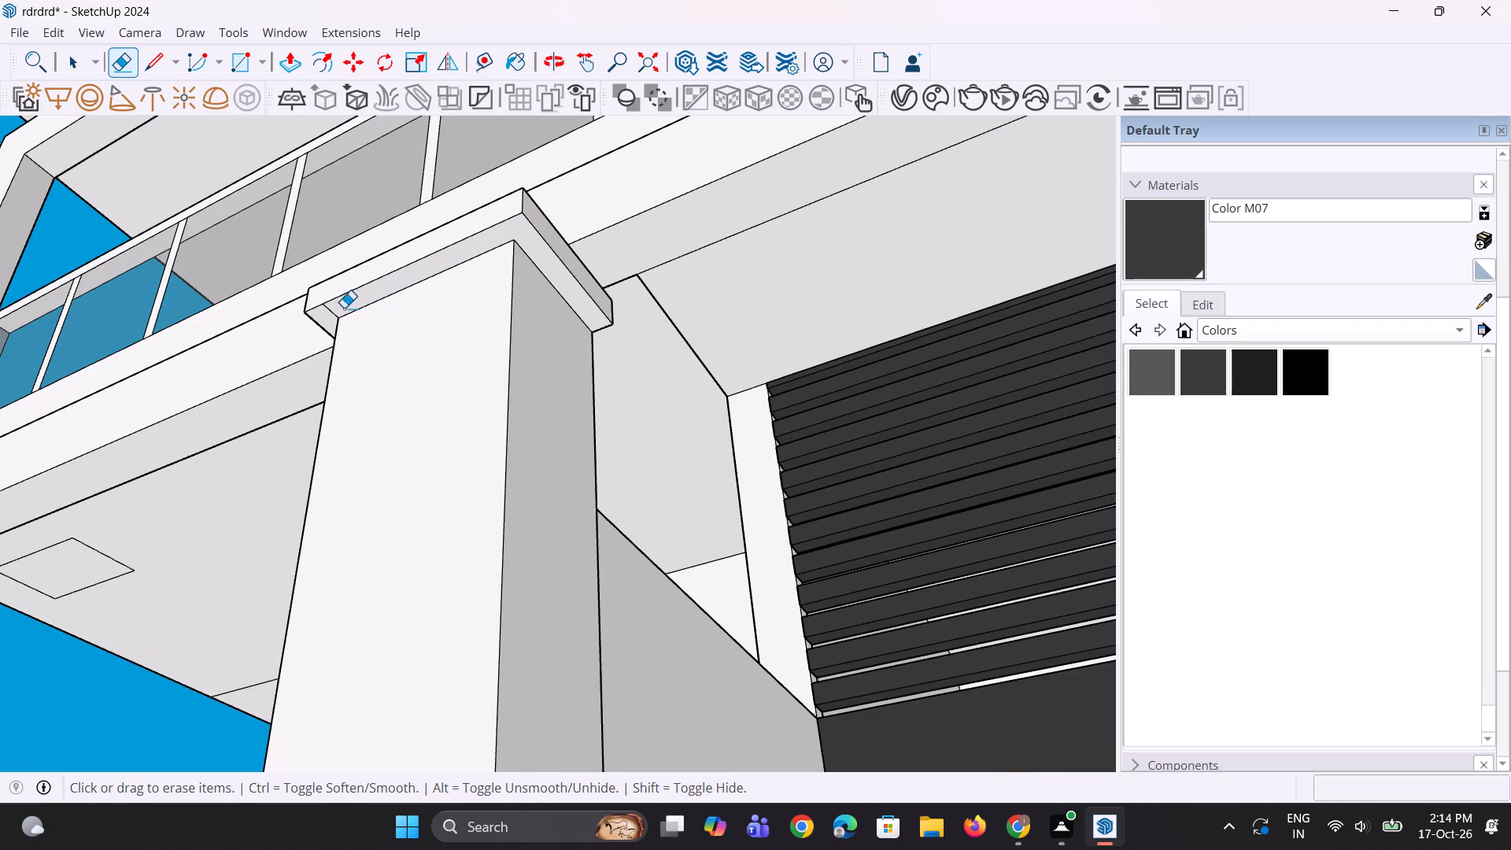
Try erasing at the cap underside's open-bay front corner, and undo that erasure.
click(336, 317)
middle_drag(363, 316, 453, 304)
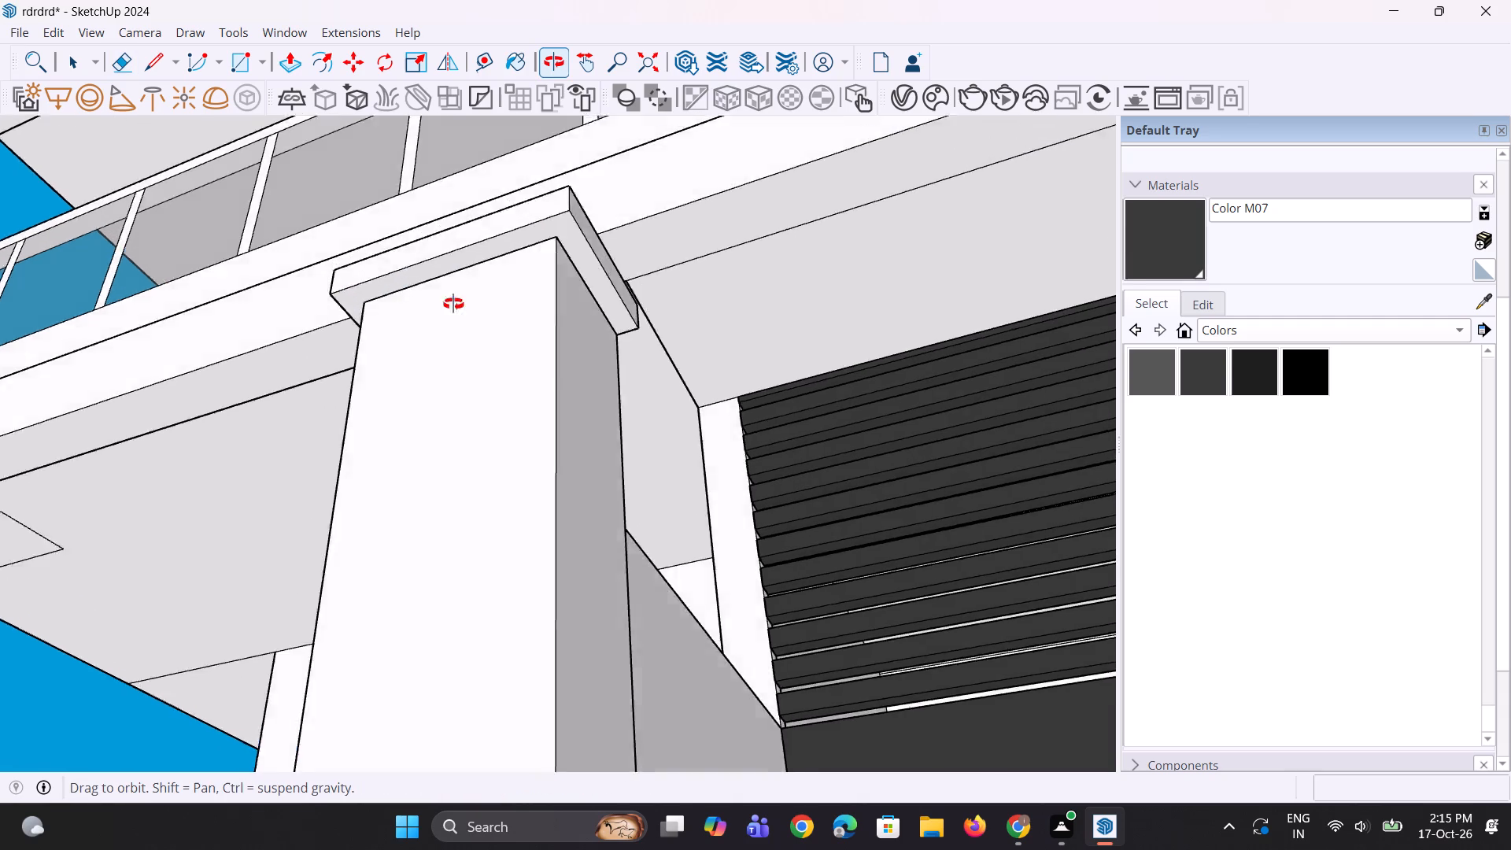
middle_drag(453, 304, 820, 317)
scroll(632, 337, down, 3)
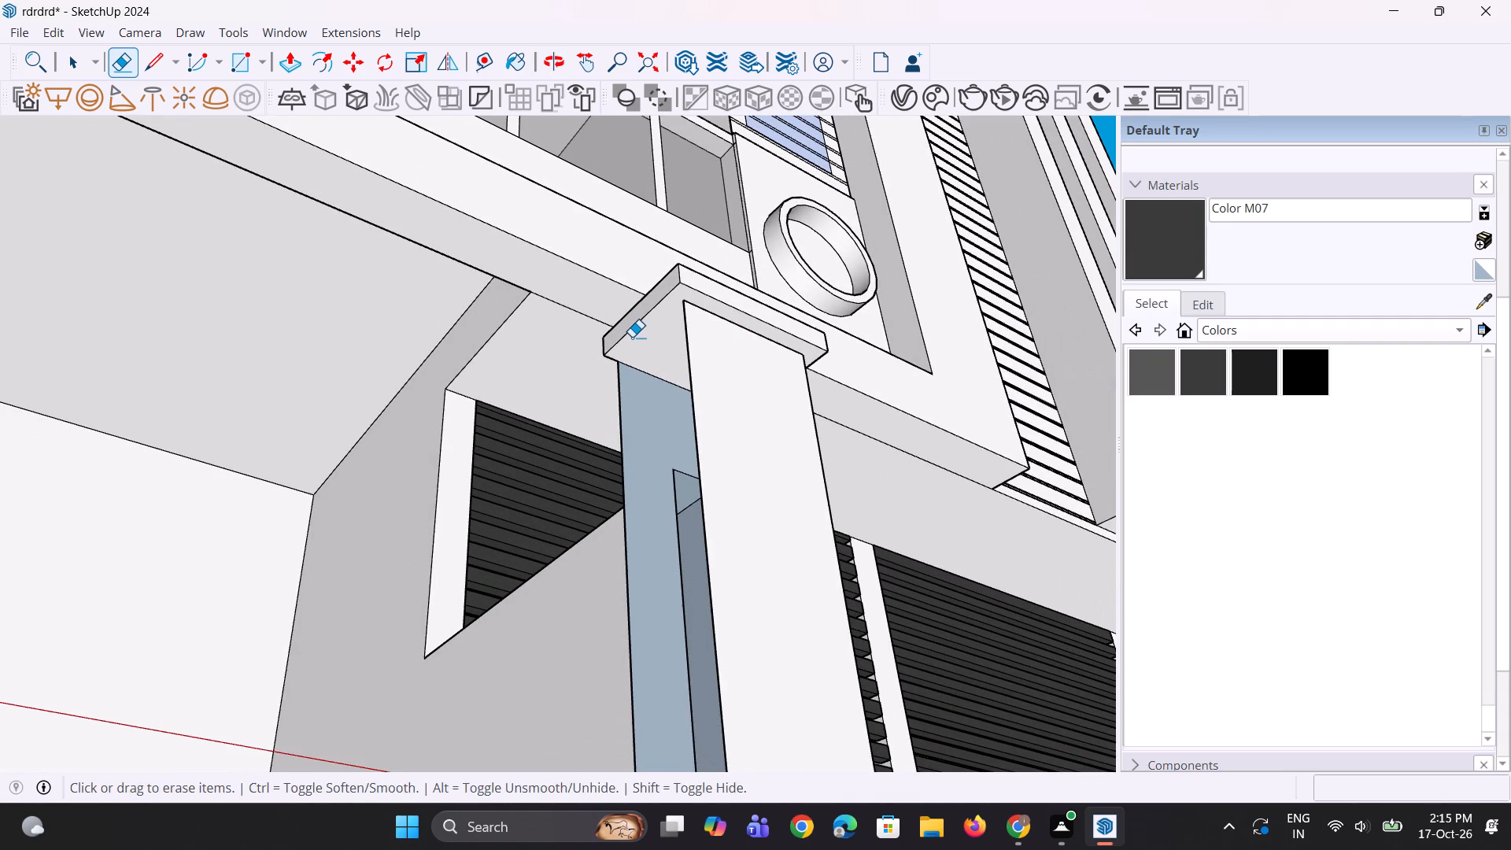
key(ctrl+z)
Erase the diagonal edge on the pillar cap's underside at its open-bay front corner.
scroll(615, 390, down, 2)
scroll(676, 295, up, 6)
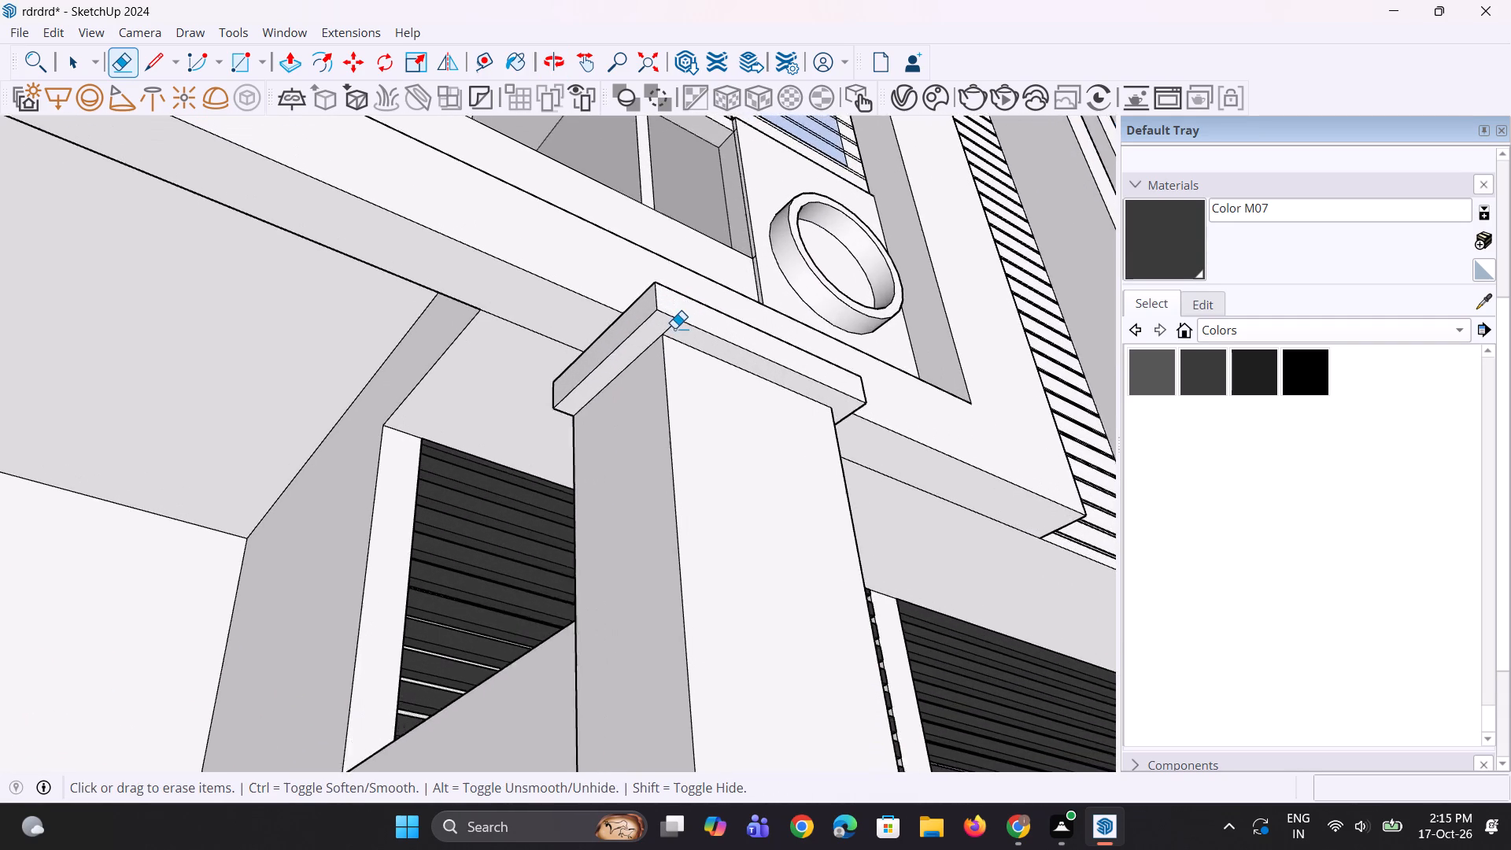
scroll(674, 328, up, 2)
drag(672, 326, 662, 326)
scroll(675, 379, down, 5)
key(space)
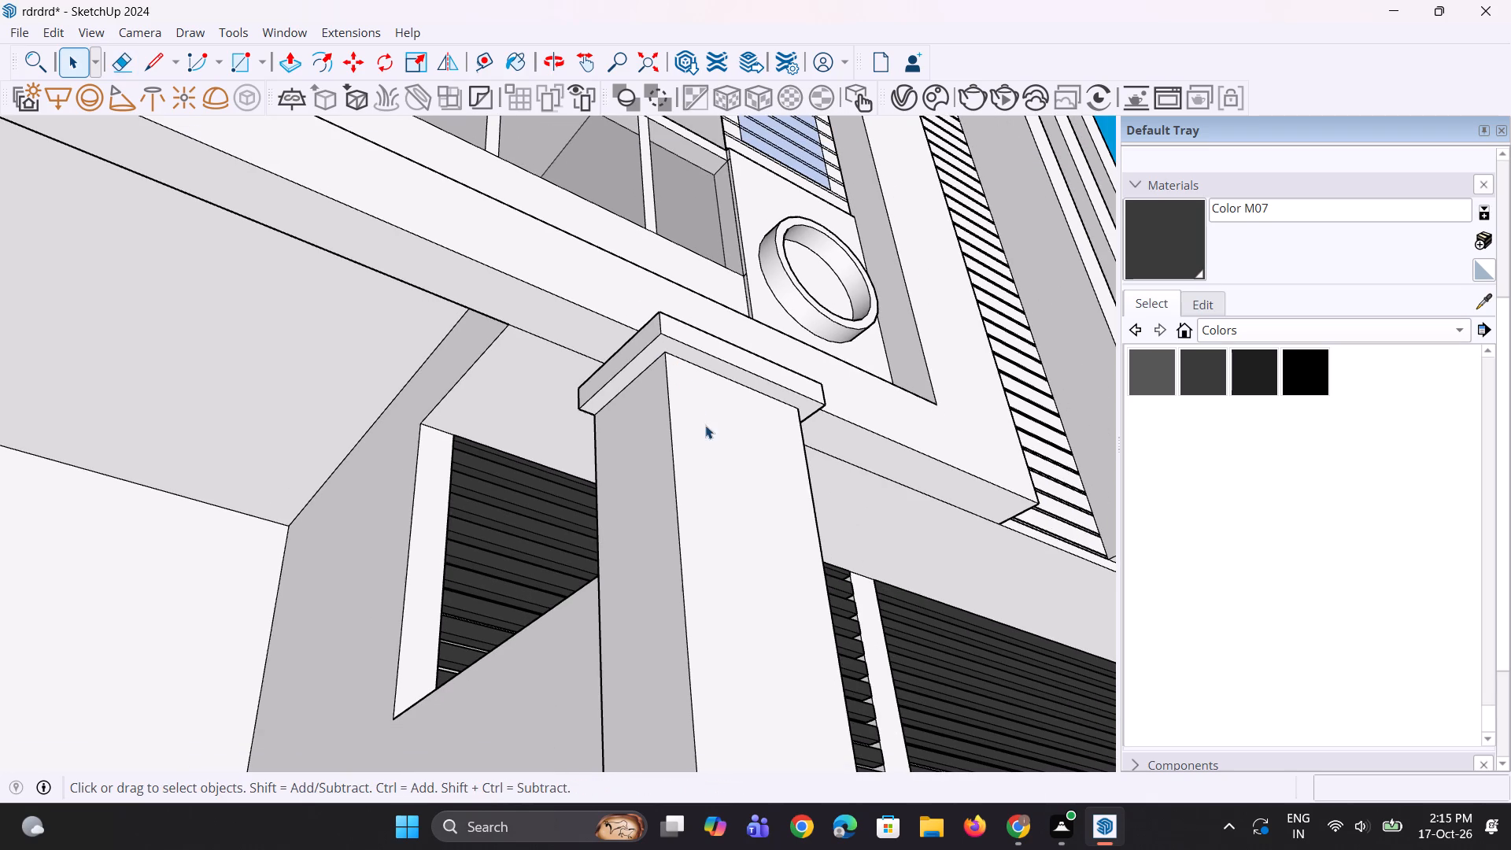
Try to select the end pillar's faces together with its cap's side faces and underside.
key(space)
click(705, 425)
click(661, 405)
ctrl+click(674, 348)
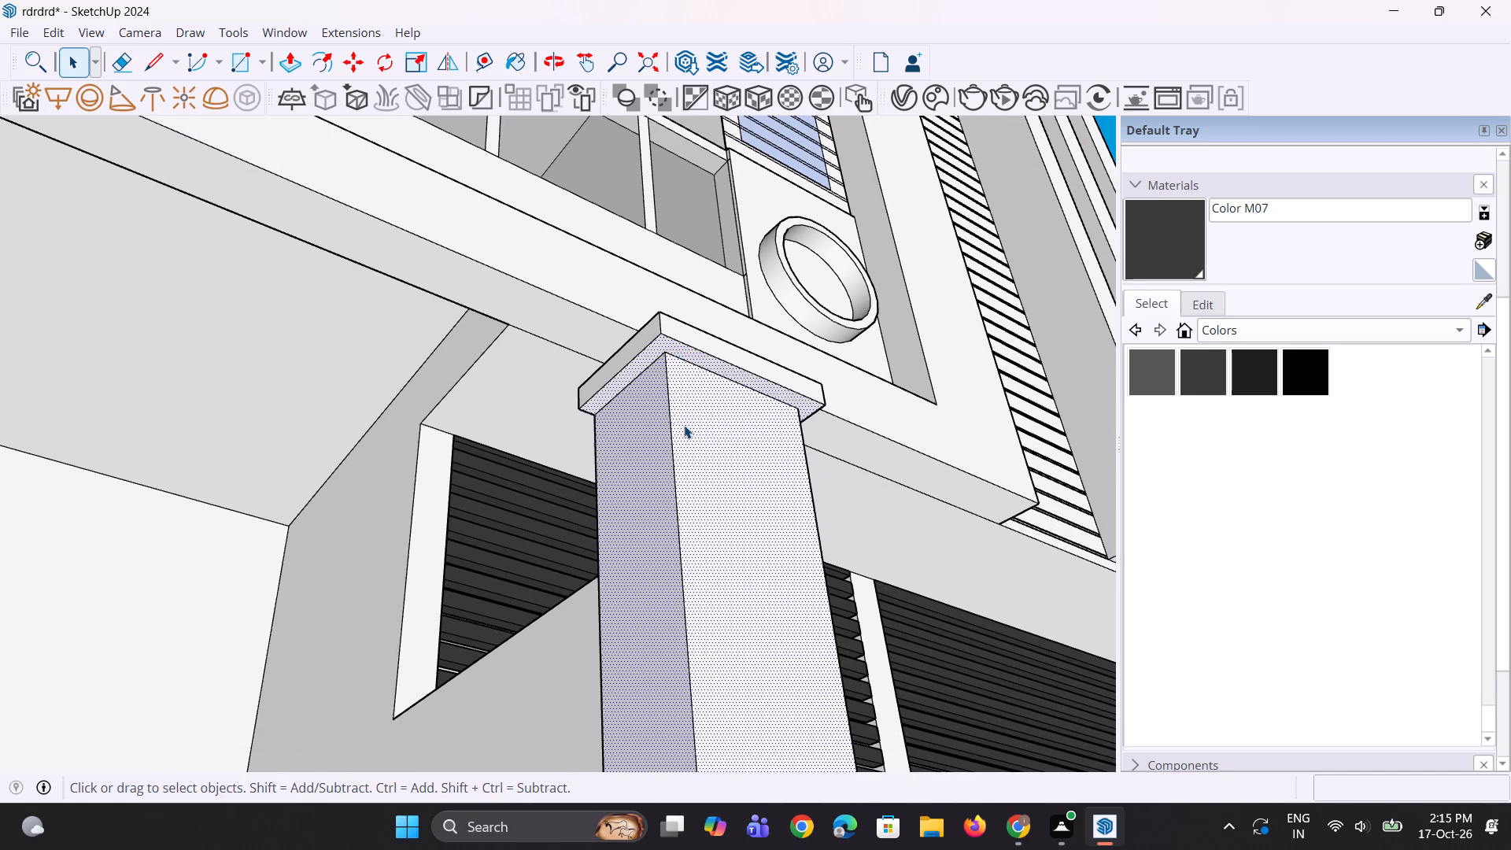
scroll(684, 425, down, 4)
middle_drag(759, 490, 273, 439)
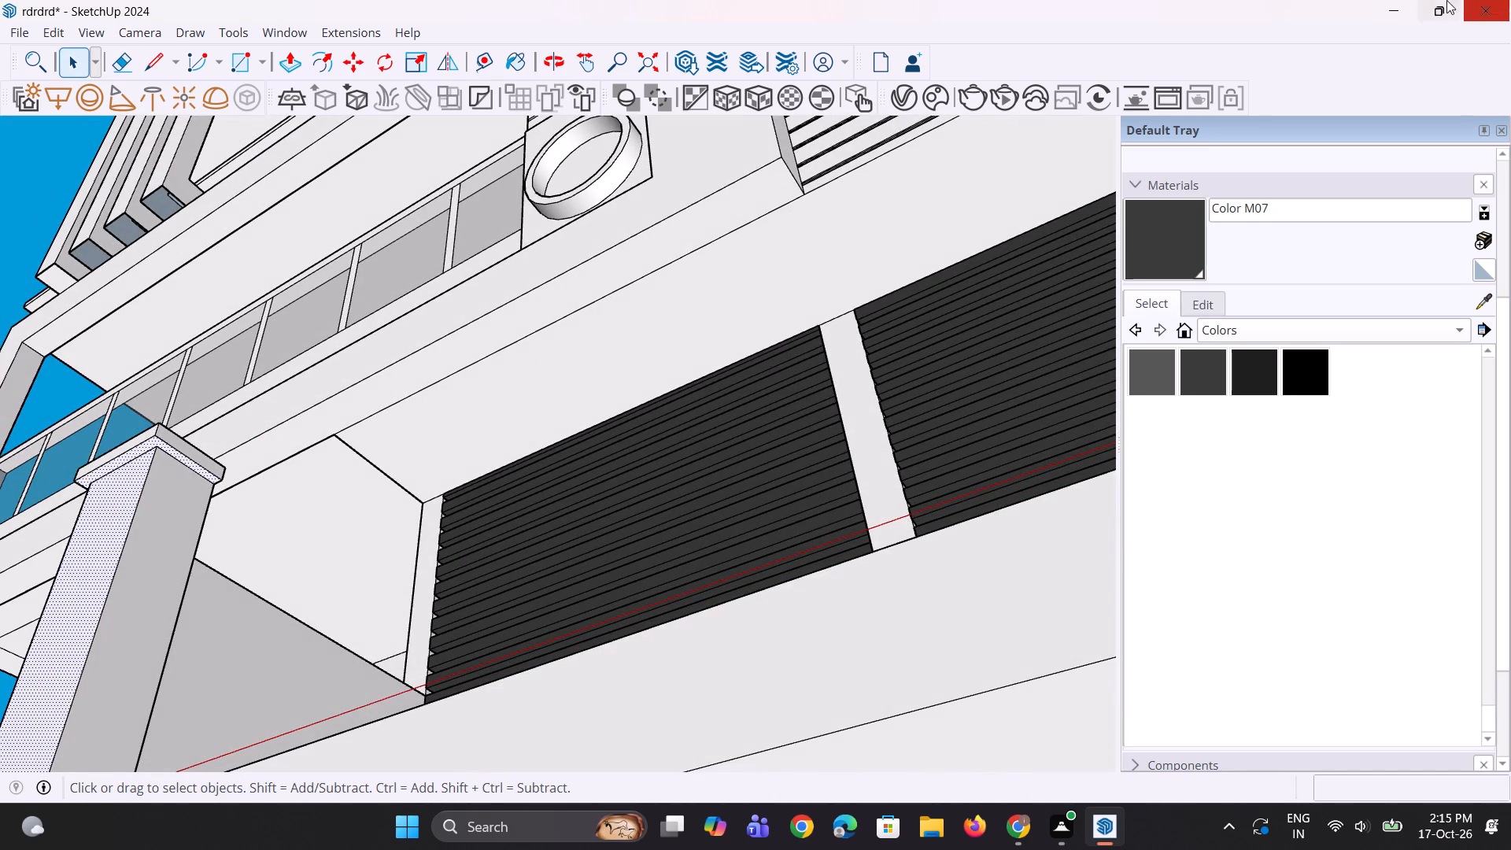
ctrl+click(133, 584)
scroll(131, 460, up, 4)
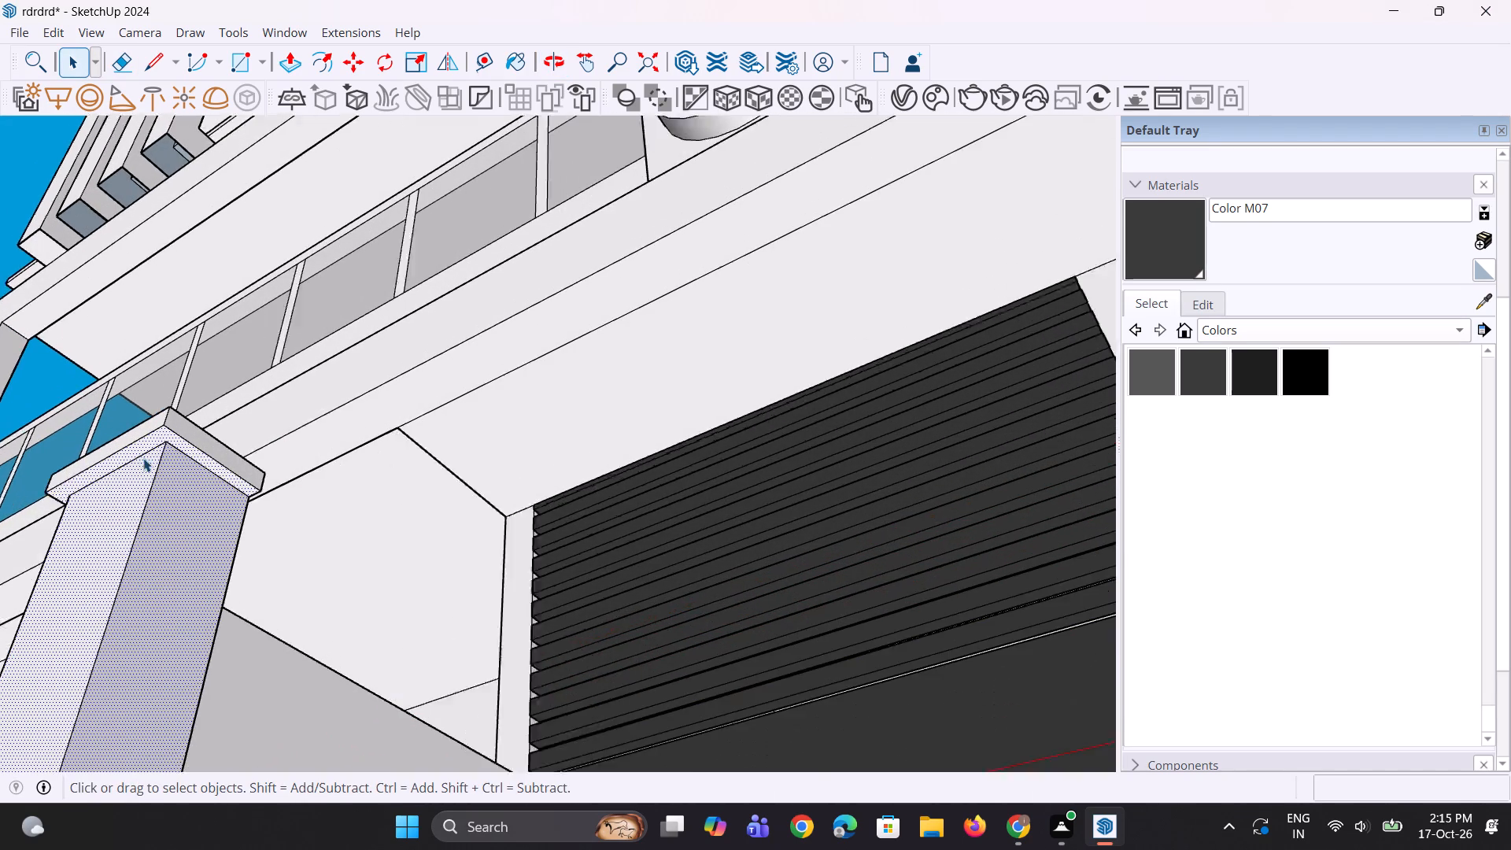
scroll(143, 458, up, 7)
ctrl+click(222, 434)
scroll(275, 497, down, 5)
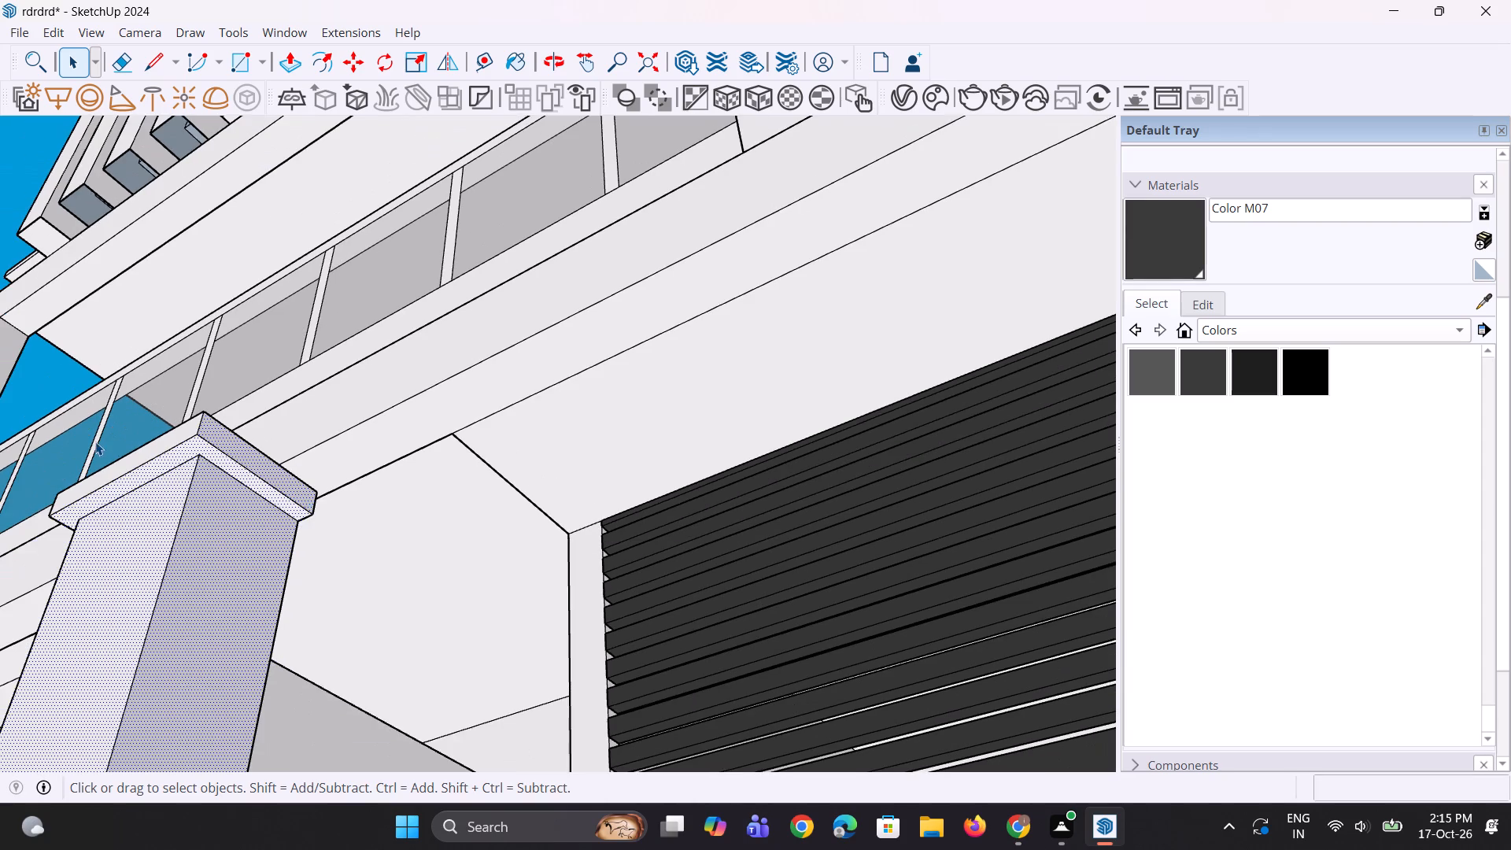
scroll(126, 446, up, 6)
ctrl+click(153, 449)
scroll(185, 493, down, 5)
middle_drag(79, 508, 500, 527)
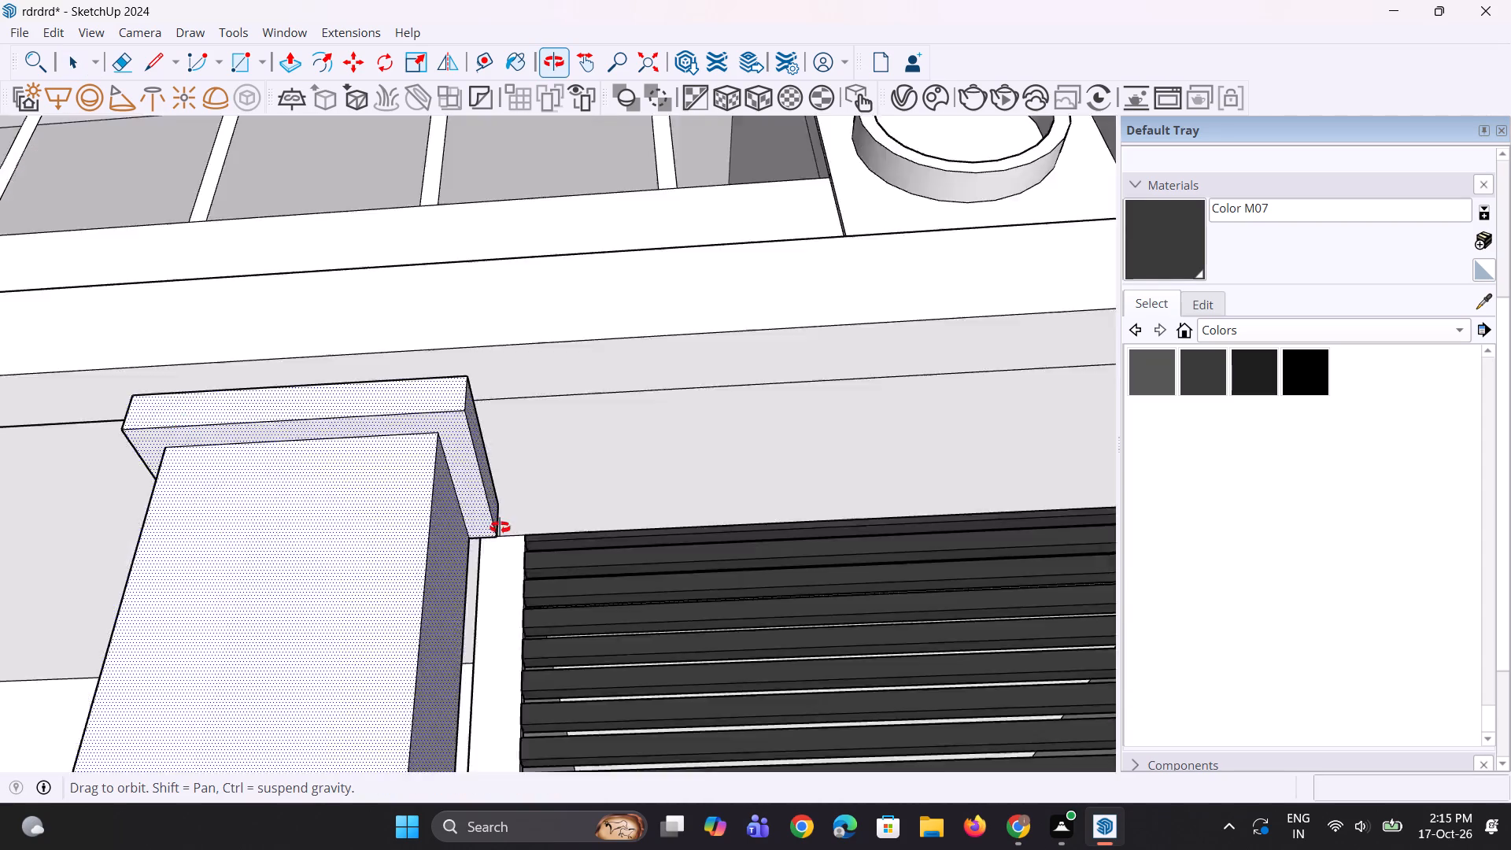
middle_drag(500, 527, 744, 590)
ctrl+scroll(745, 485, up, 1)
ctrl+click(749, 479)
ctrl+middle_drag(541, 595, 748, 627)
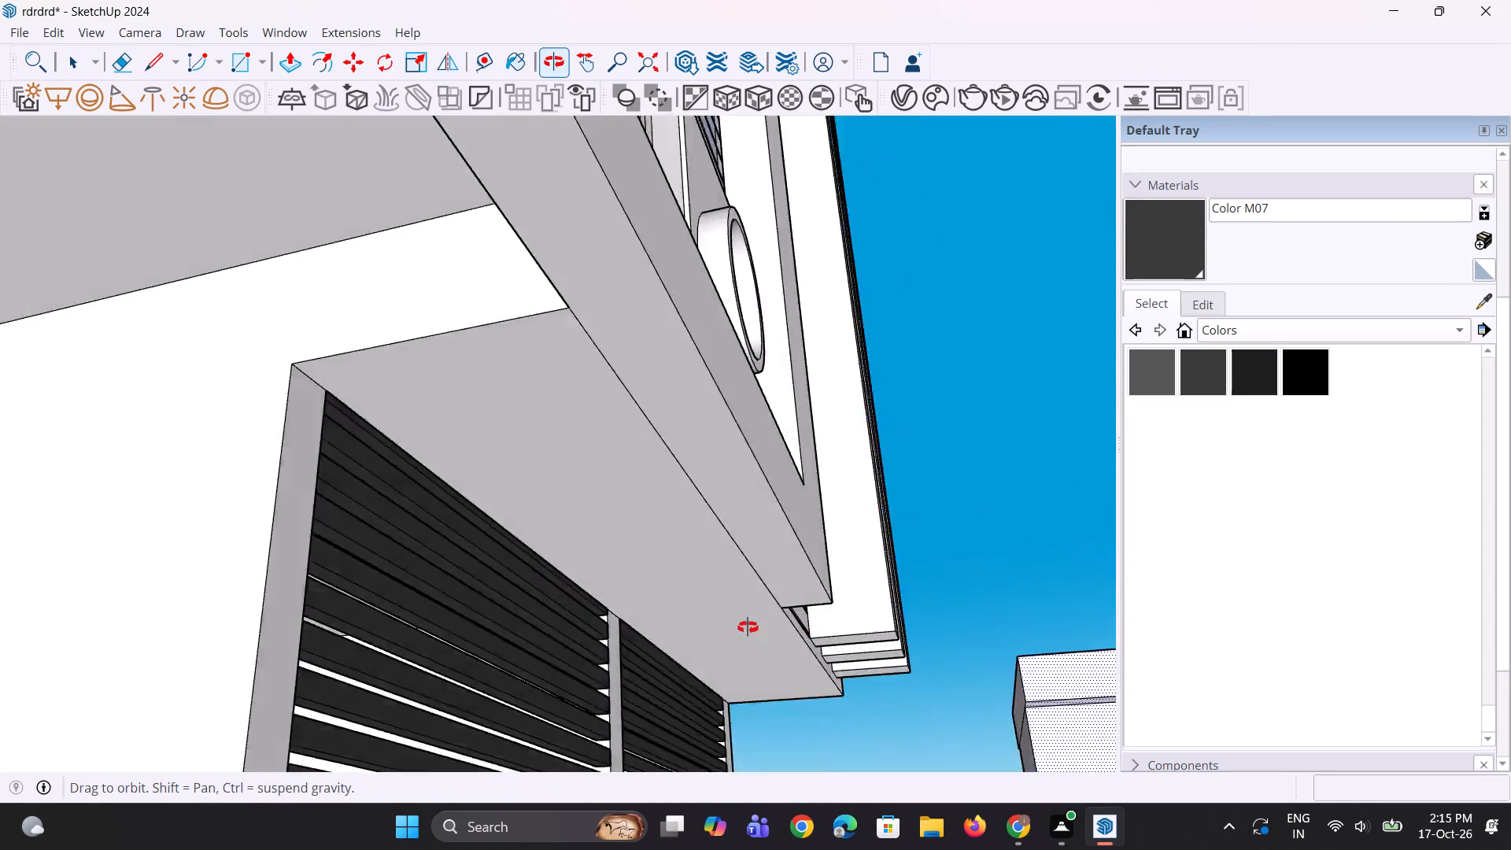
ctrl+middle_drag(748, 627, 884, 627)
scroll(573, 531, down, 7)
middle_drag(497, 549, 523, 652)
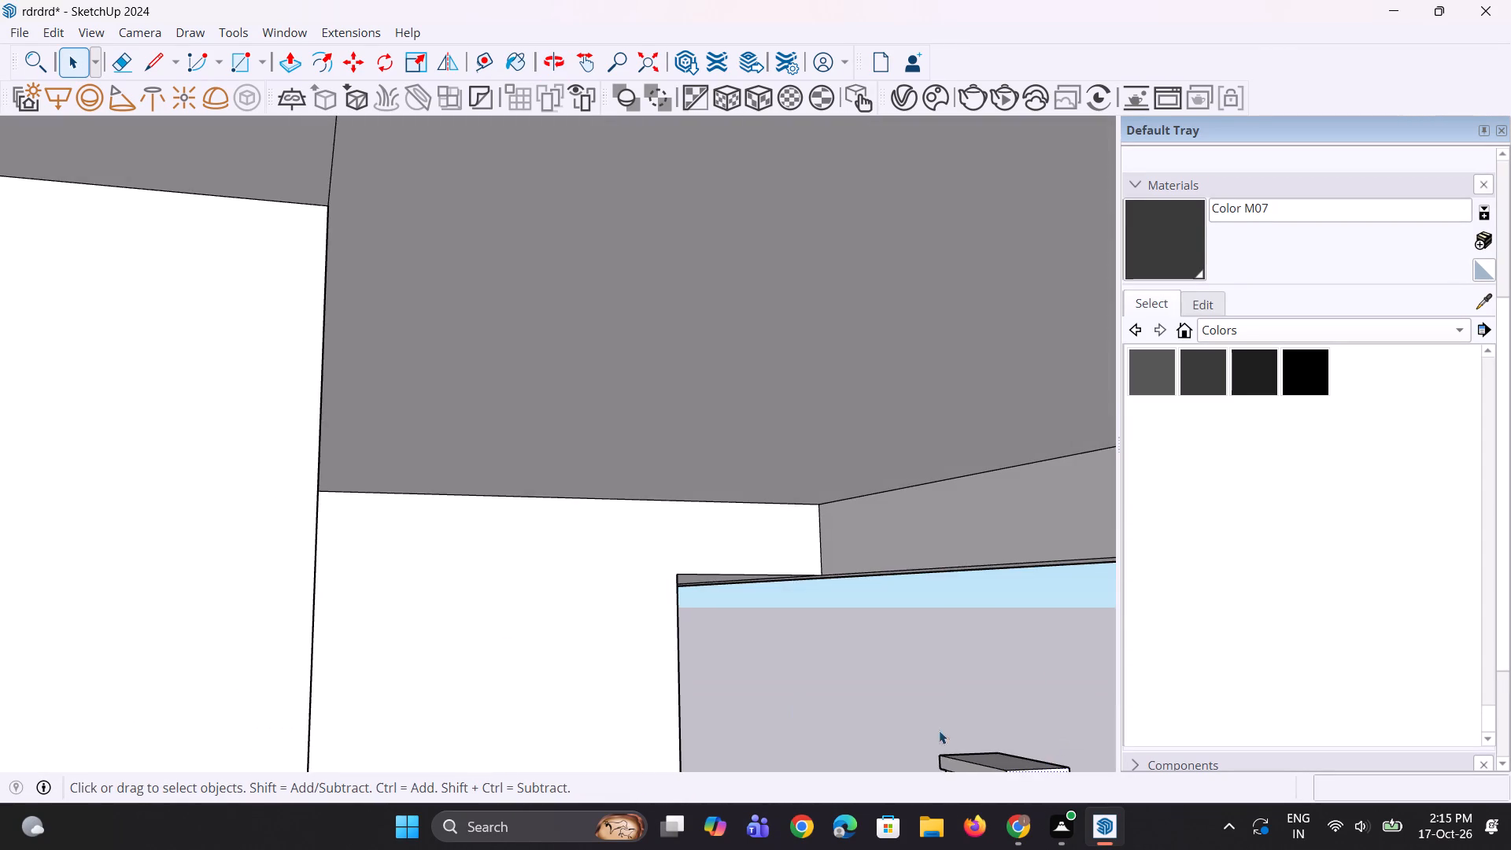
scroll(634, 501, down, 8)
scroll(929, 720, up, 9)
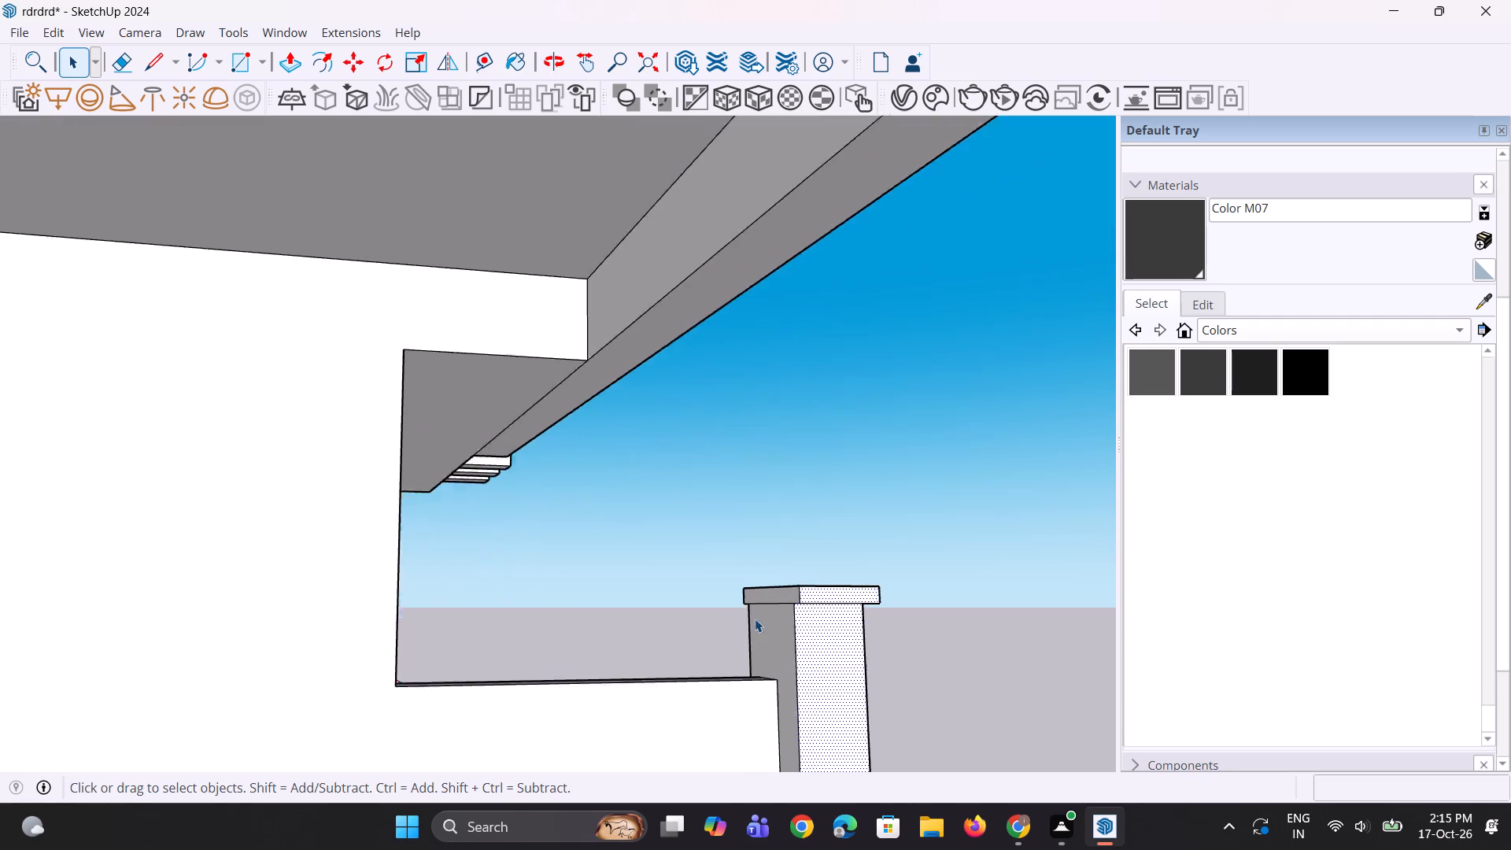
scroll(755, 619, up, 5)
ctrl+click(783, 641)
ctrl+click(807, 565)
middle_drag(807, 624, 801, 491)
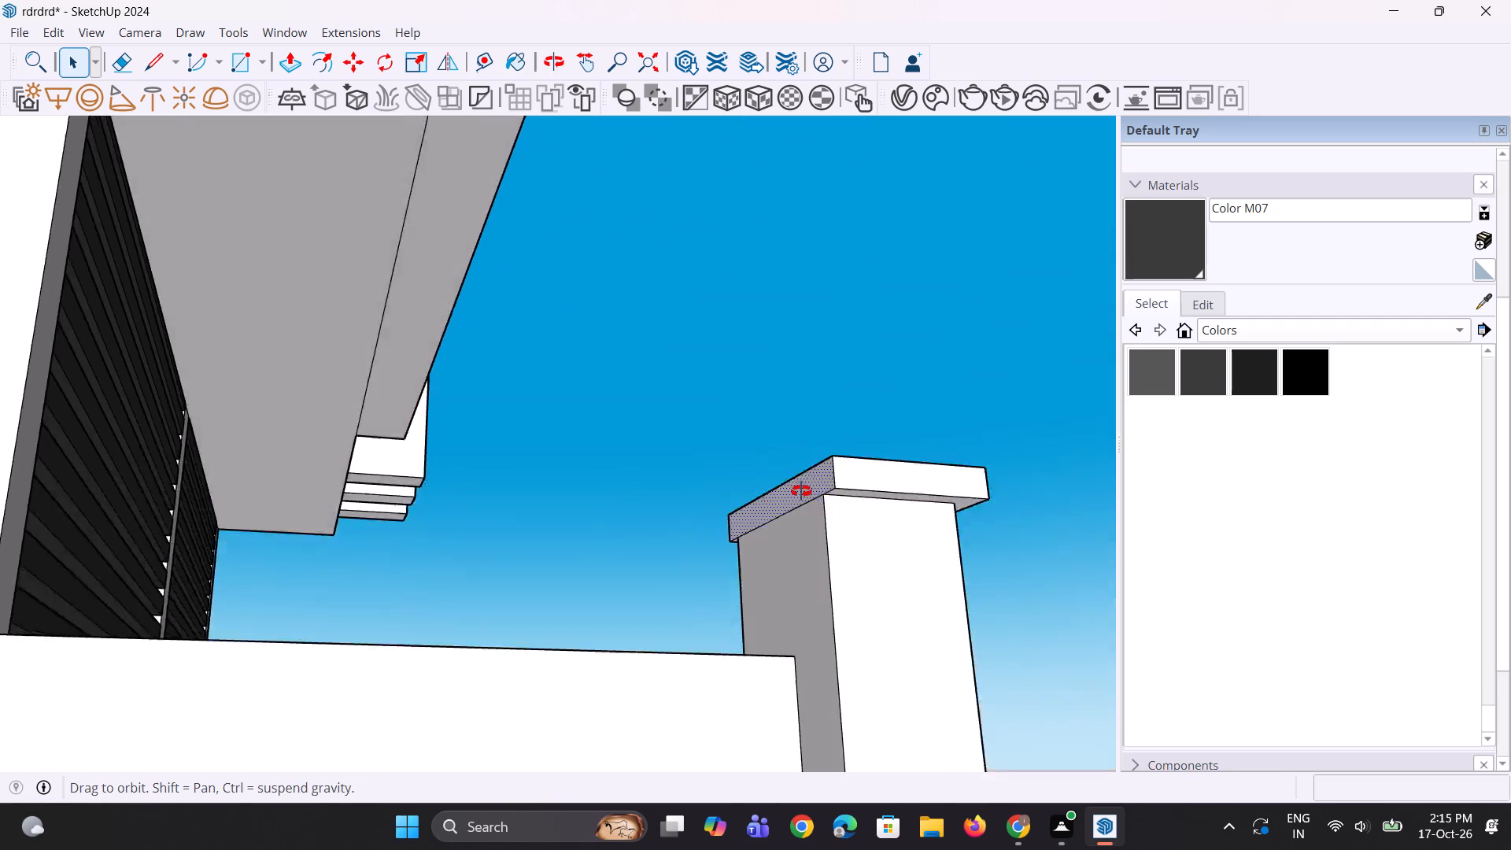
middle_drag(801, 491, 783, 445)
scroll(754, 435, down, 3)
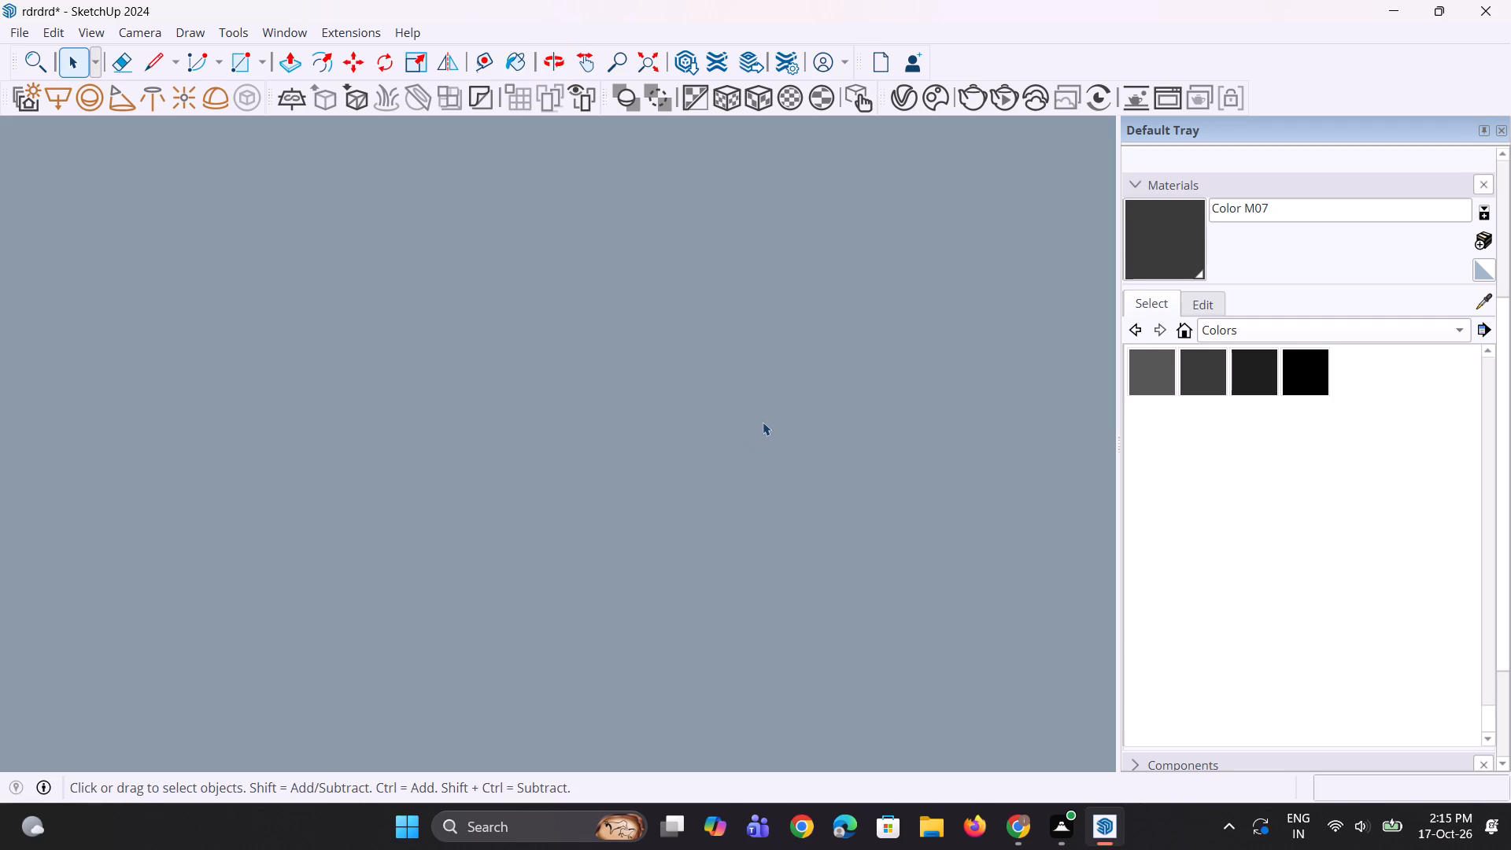
Select the end pillar's open-bay and street-side faces, together with its cap's matching side faces and underside.
click(643, 67)
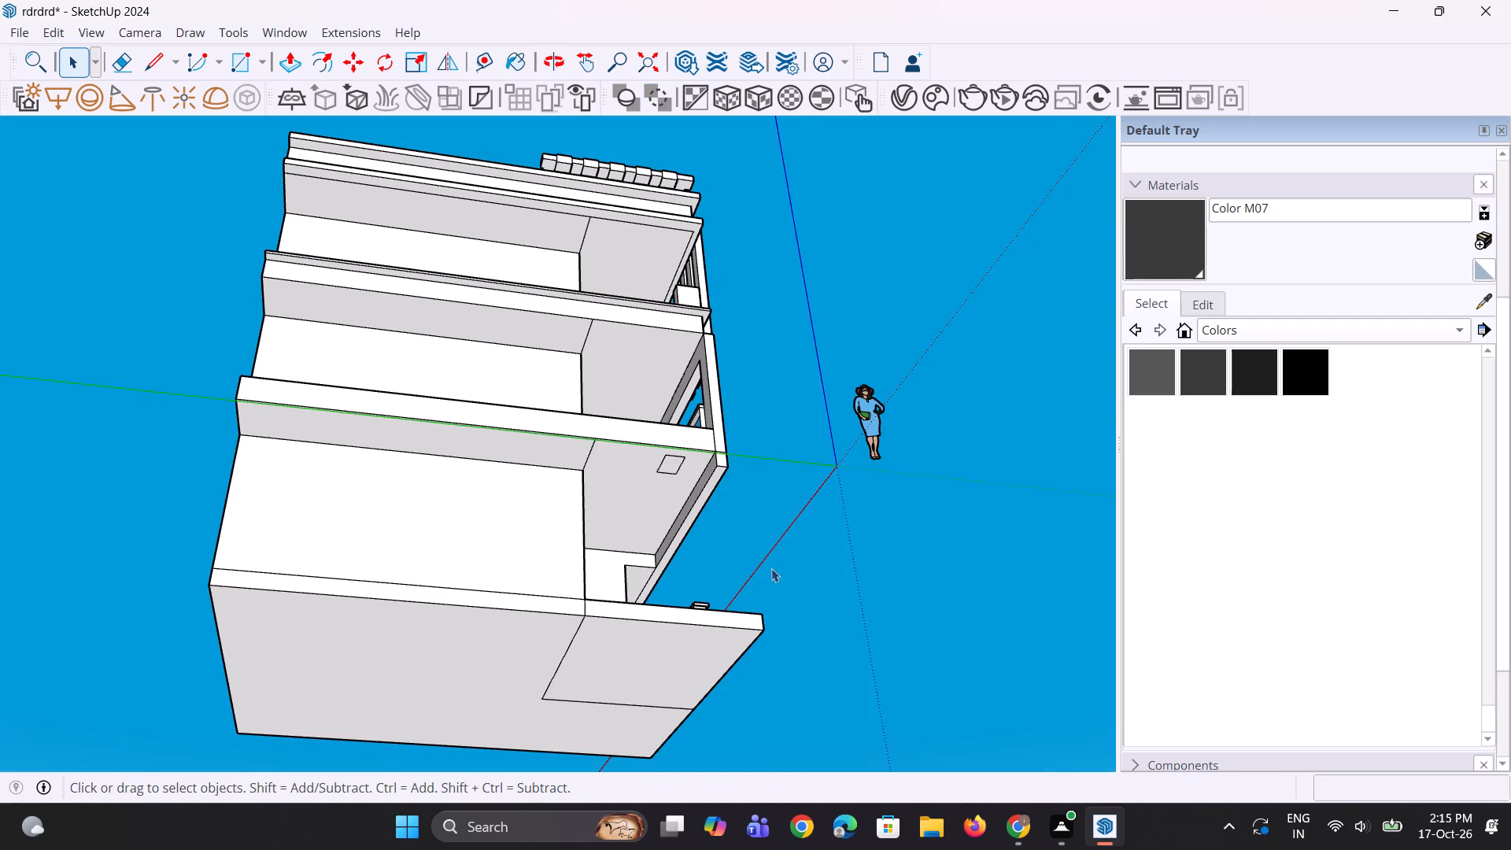
scroll(766, 722, up, 2)
scroll(676, 545, up, 3)
middle_drag(674, 541, 651, 710)
scroll(683, 742, up, 6)
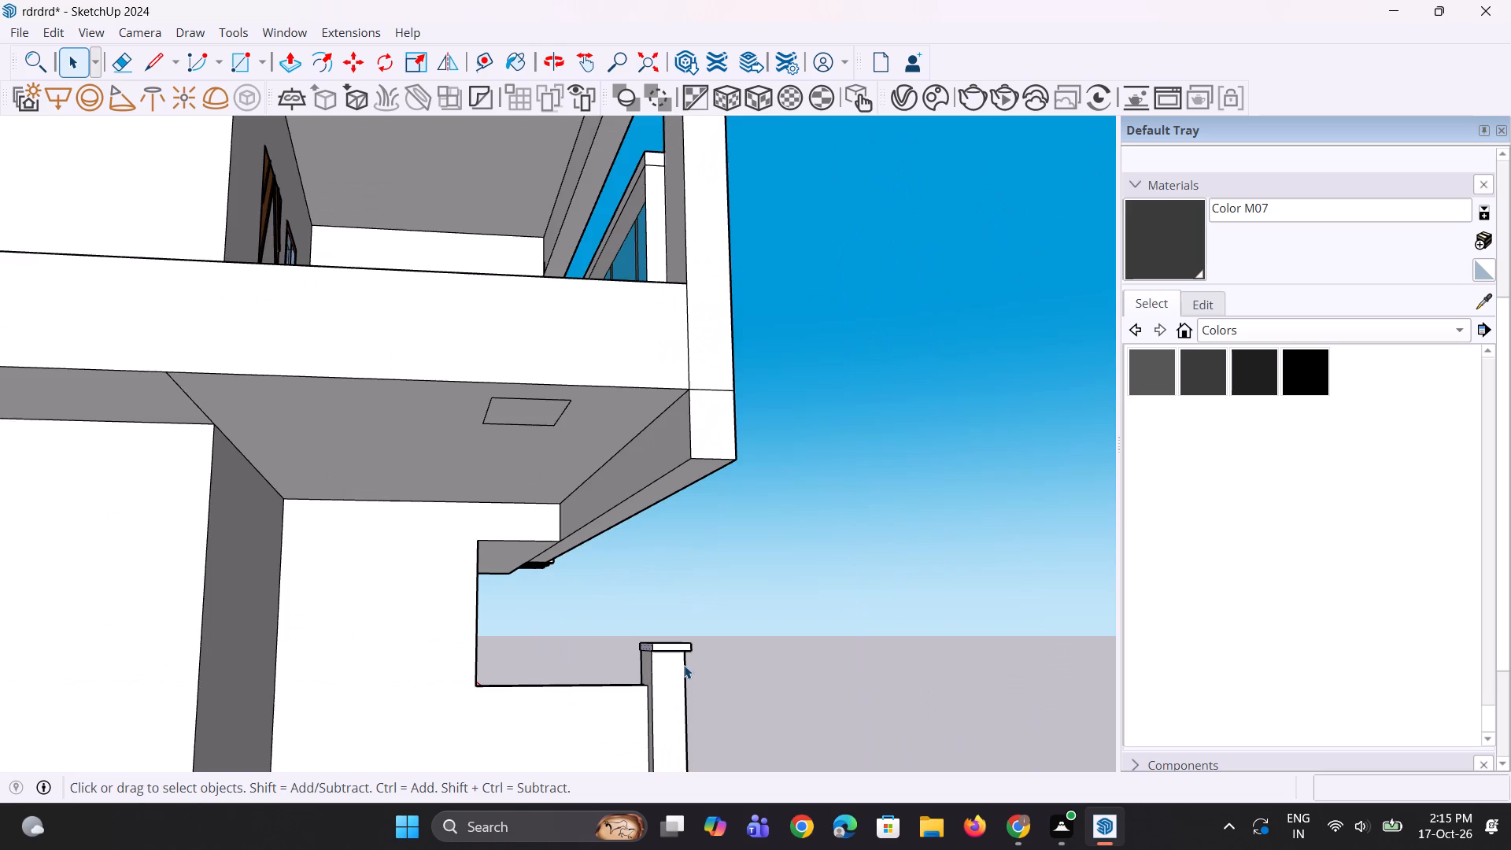
scroll(684, 665, up, 6)
middle_drag(669, 667, 628, 587)
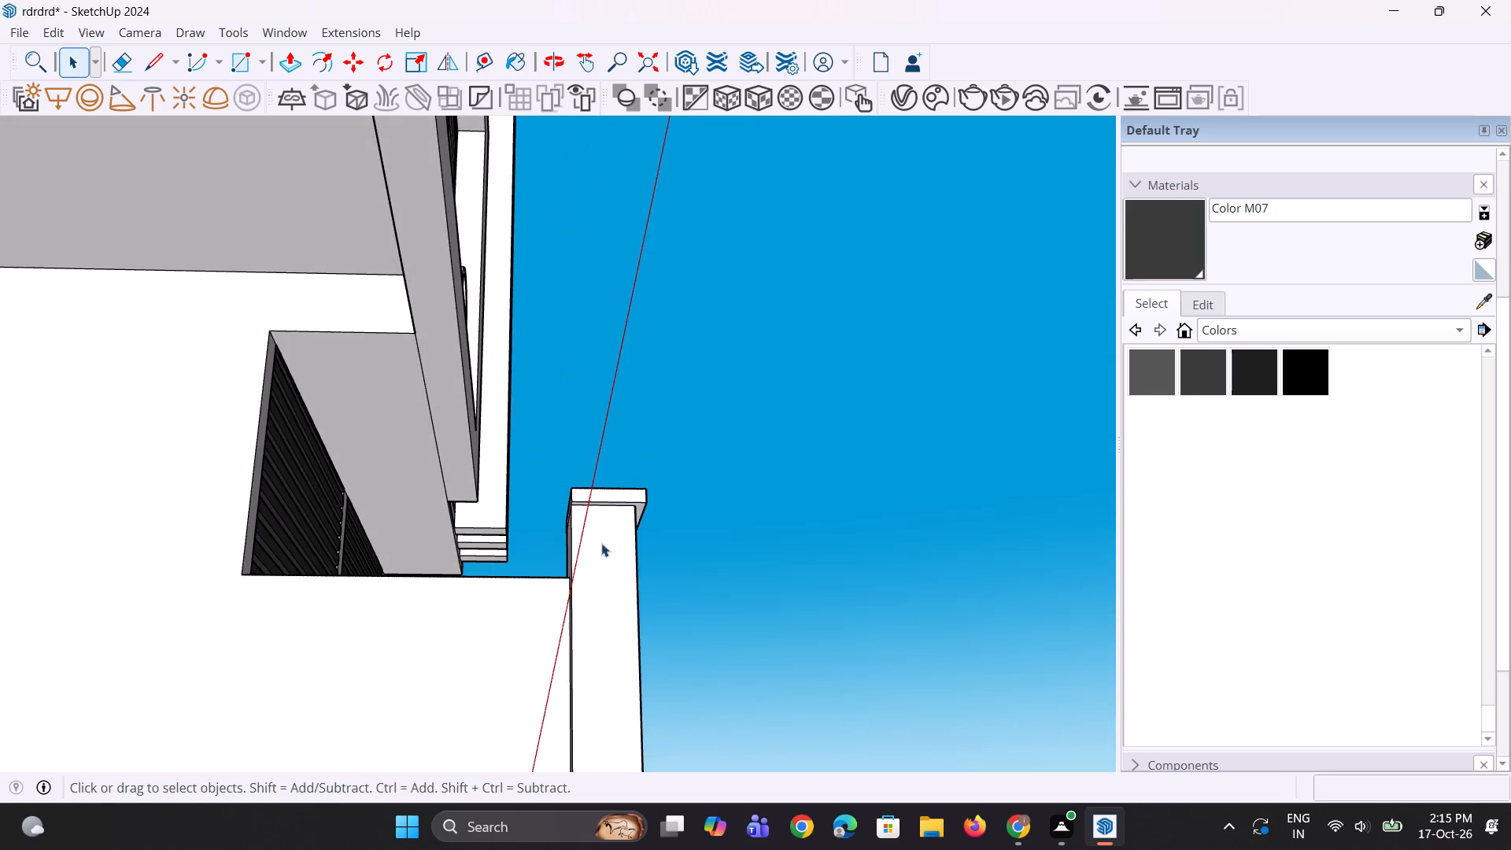
scroll(587, 490, up, 12)
middle_drag(628, 506, 427, 502)
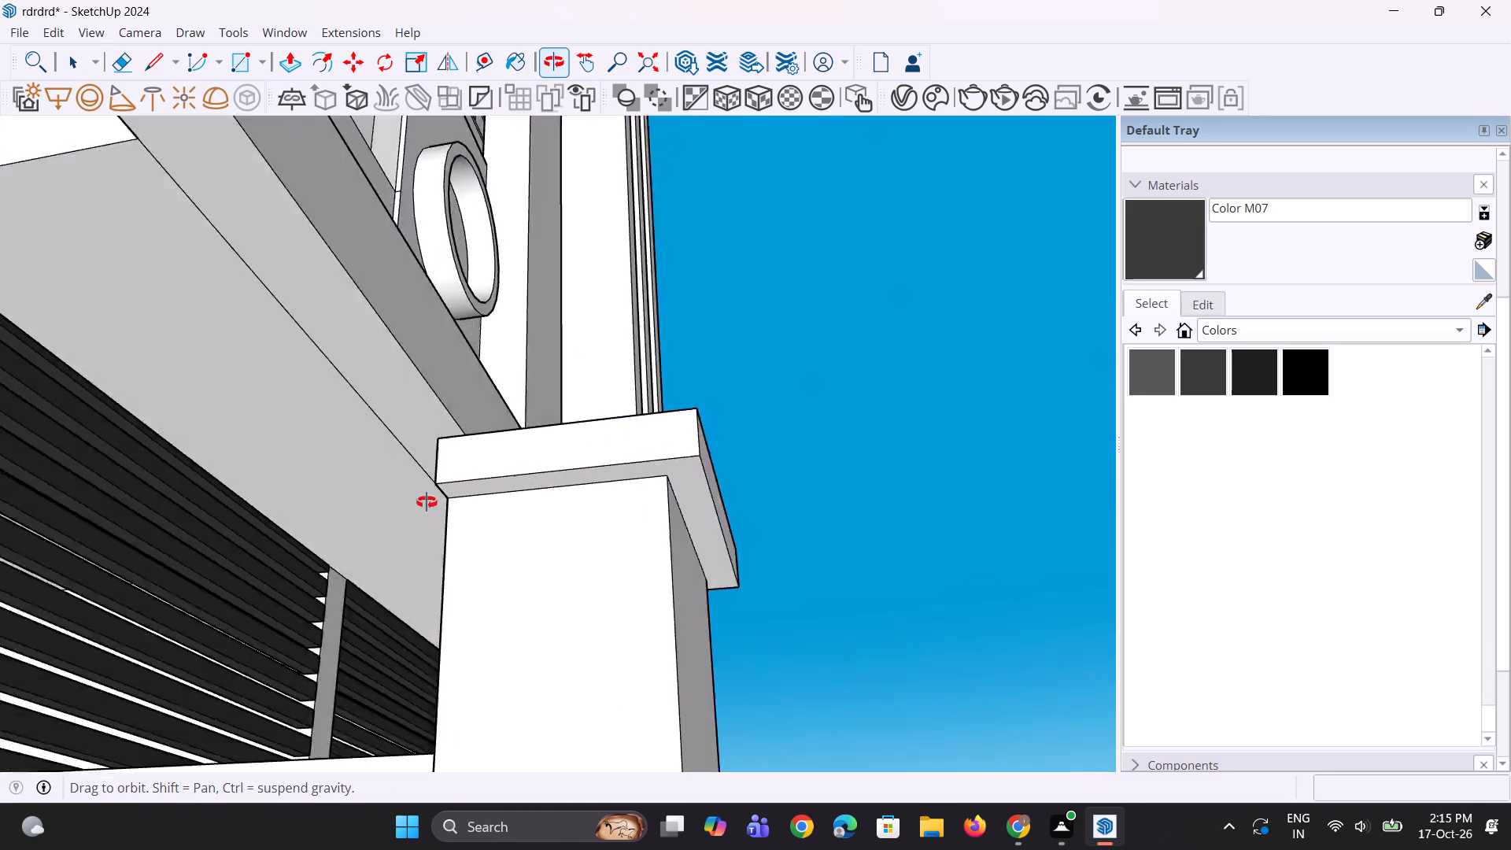
middle_drag(427, 502, 371, 538)
click(528, 627)
ctrl+click(697, 644)
middle_drag(663, 592, 662, 509)
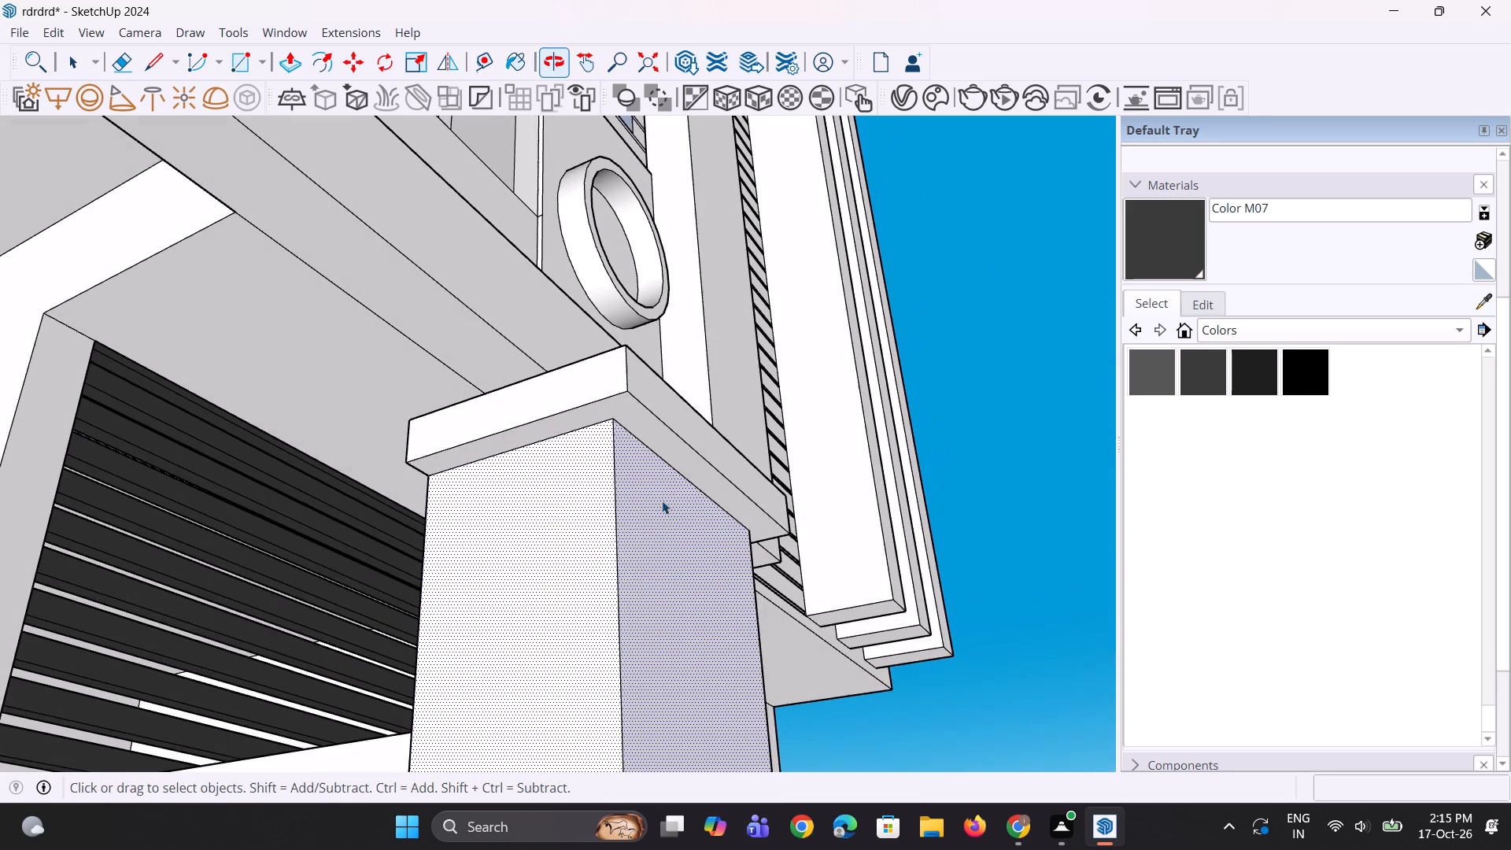
ctrl+click(672, 451)
ctrl+click(681, 428)
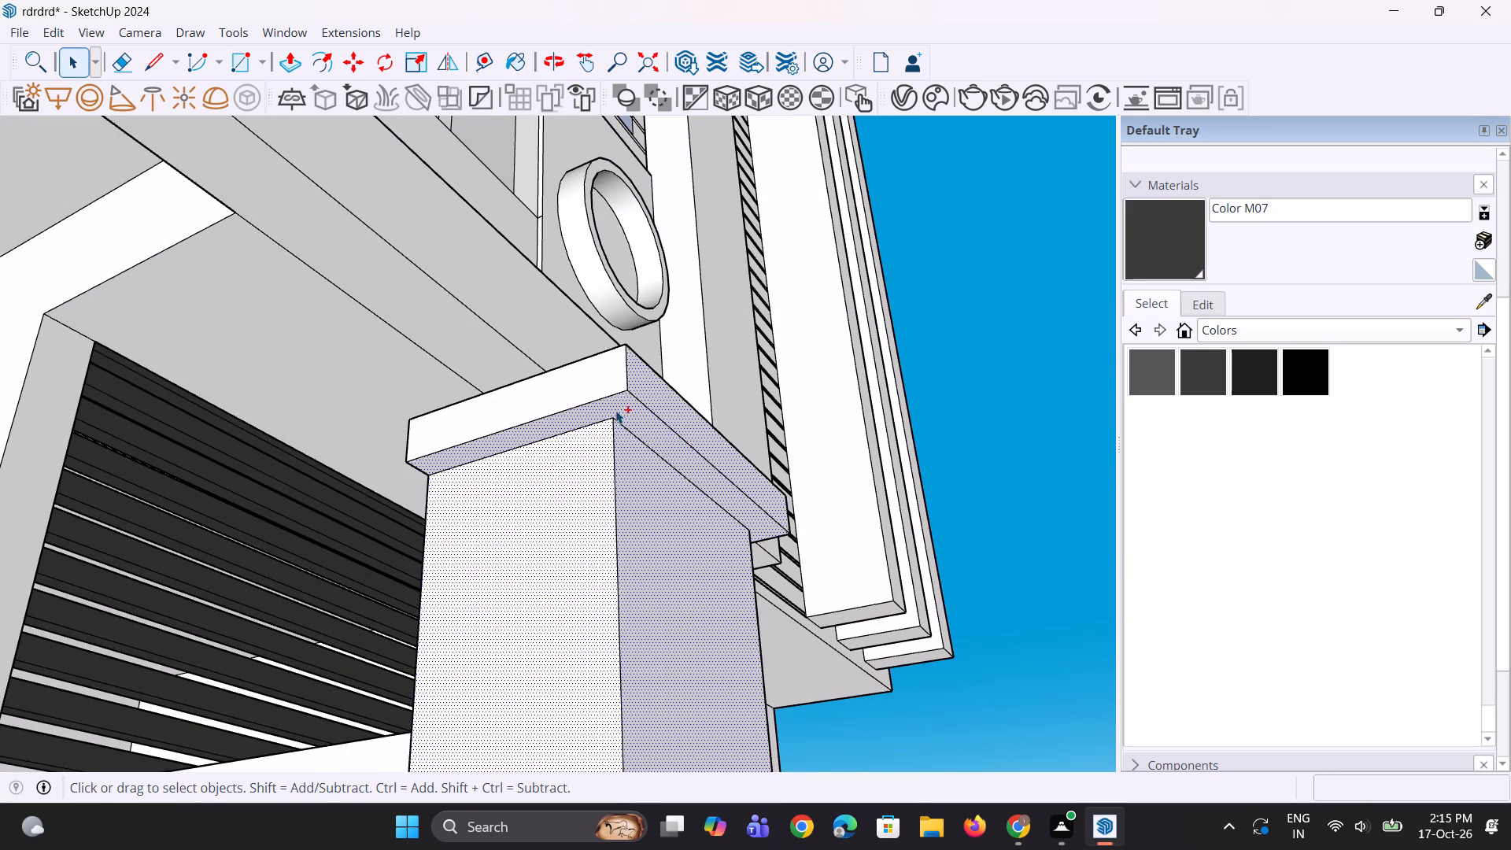
ctrl+click(598, 387)
Add the pillar face toward the slatted panels, plus the cap's matching side face and top, to the selection.
scroll(579, 429, down, 4)
middle_drag(692, 474, 401, 654)
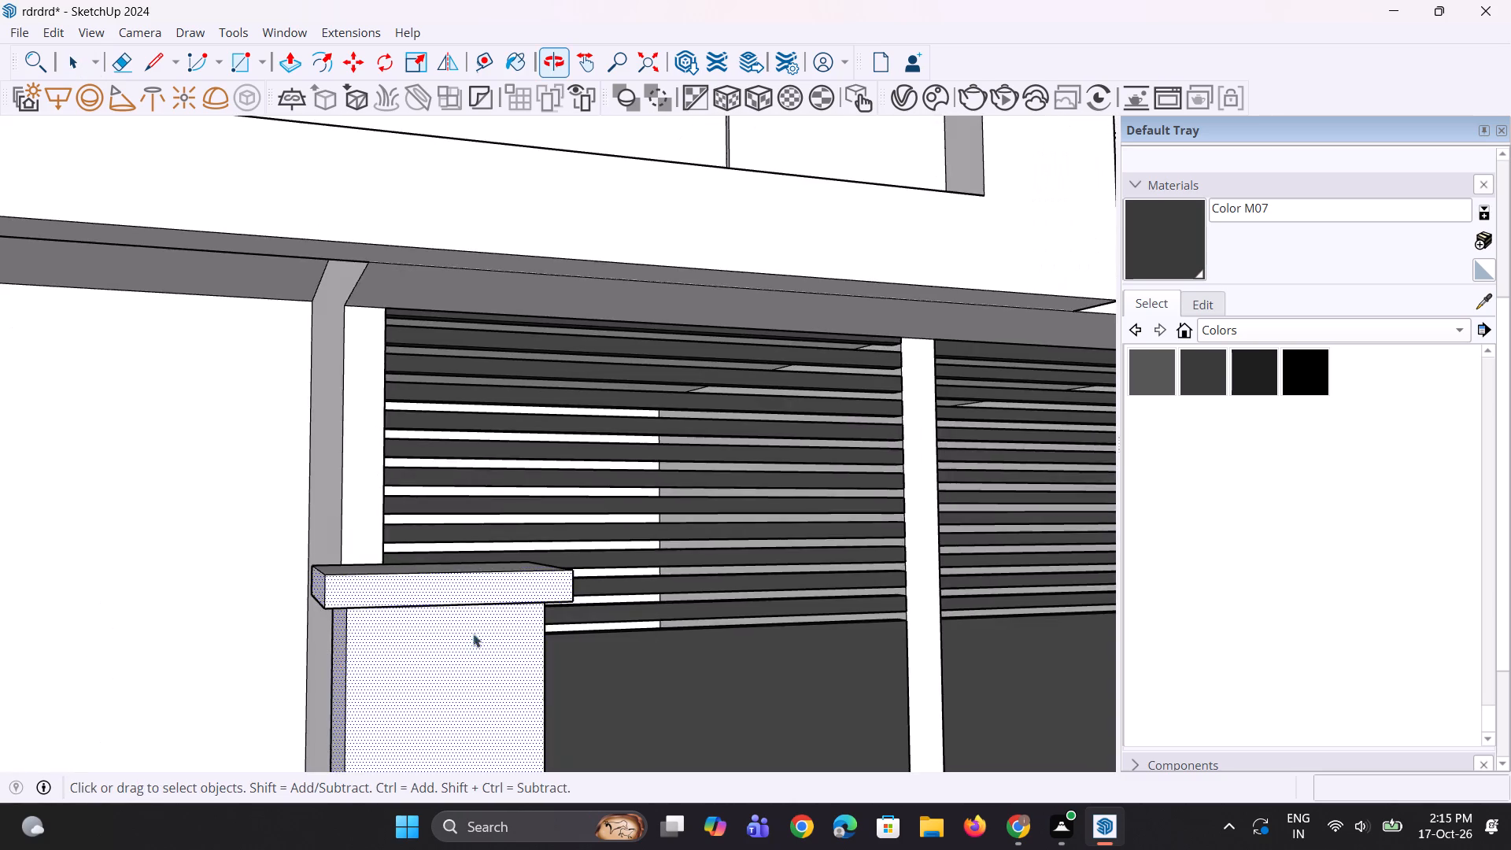
scroll(713, 583, down, 5)
scroll(855, 538, down, 4)
middle_drag(976, 560, 408, 640)
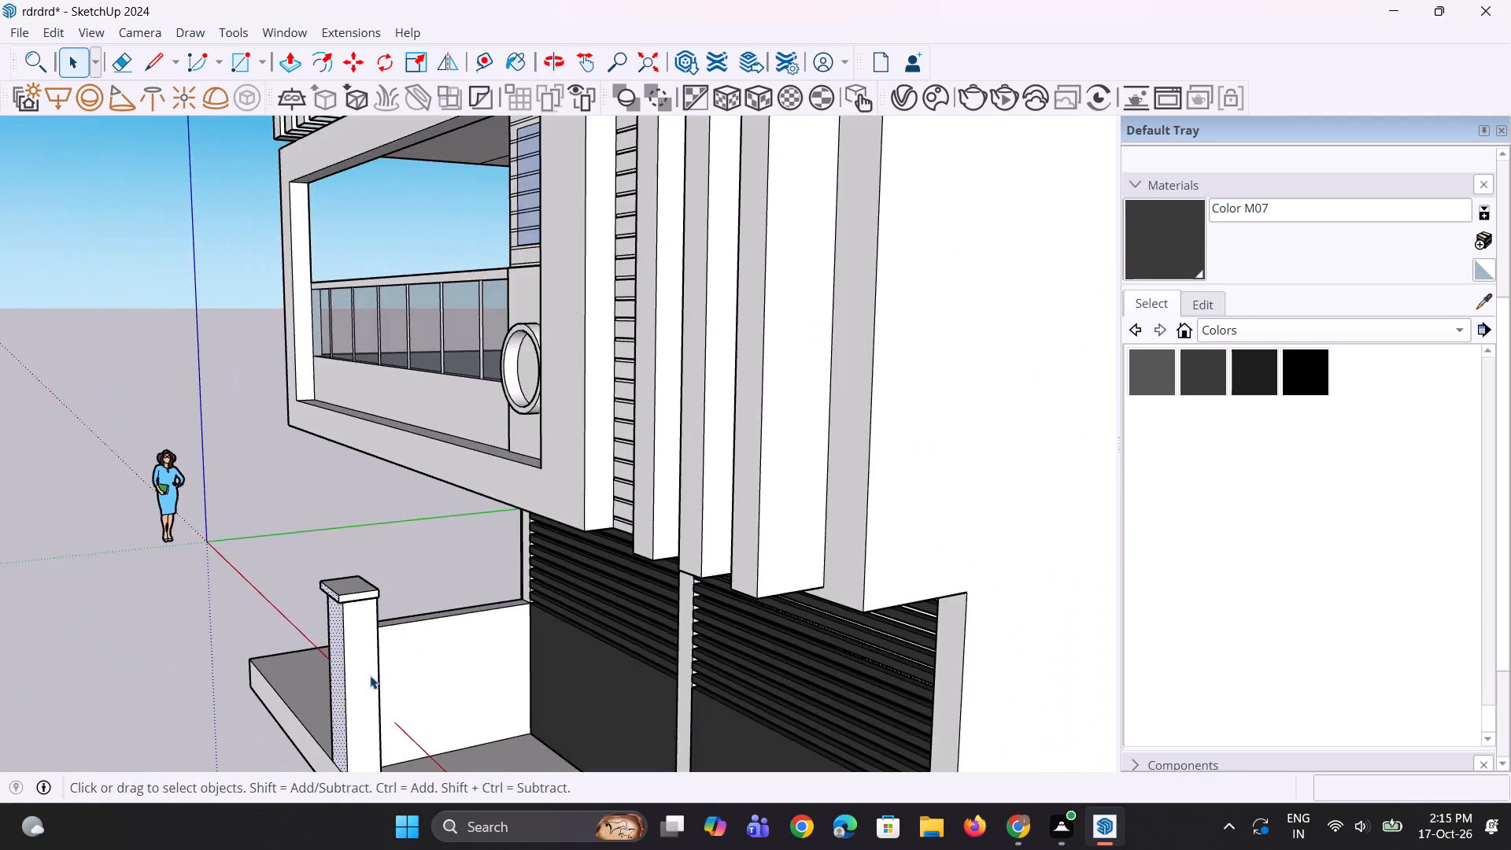
scroll(340, 678, up, 7)
ctrl+click(375, 626)
scroll(377, 534, up, 1)
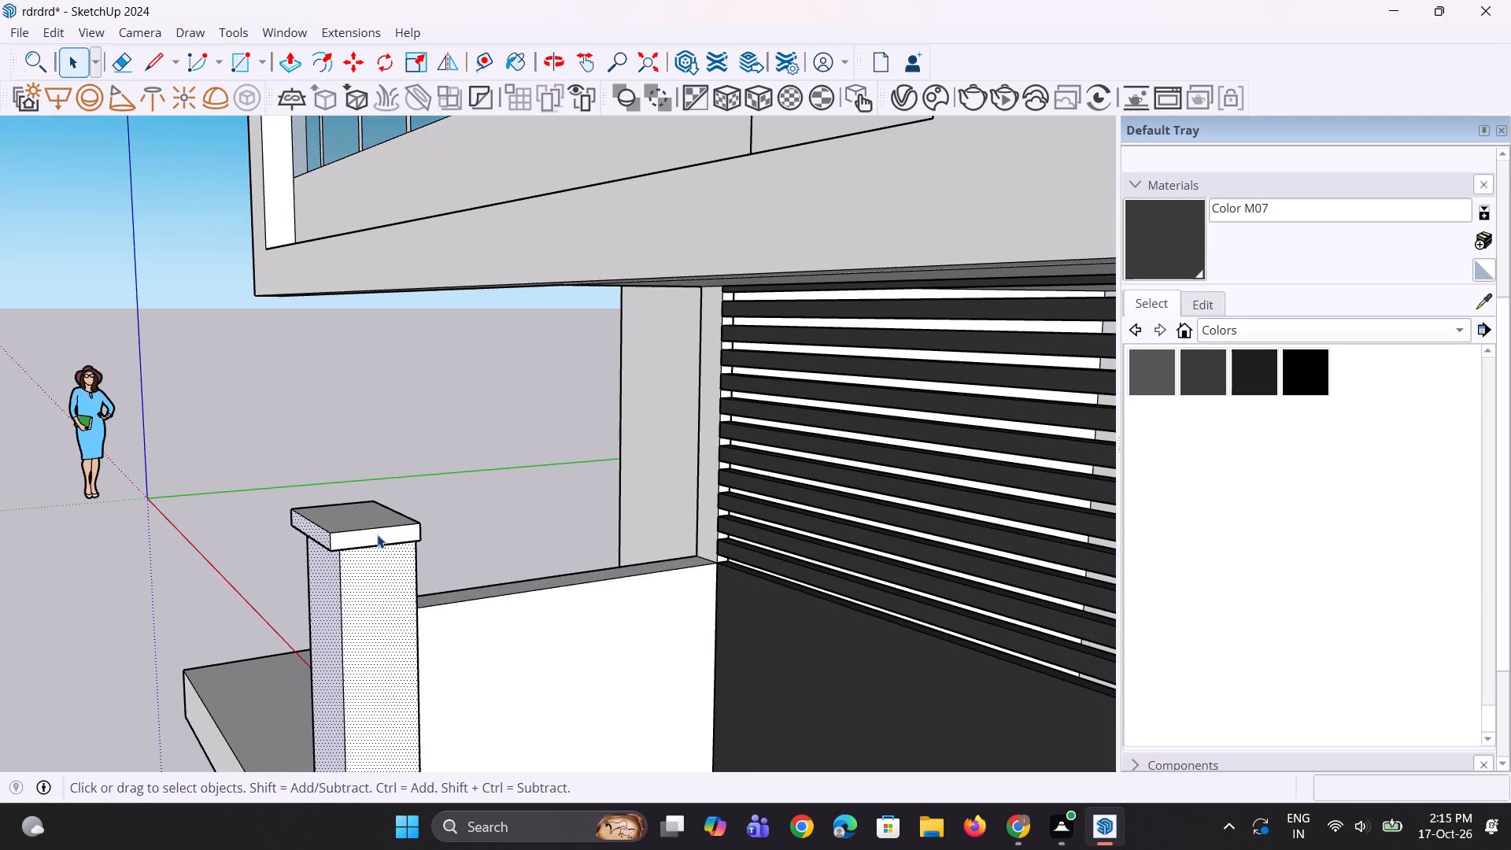
ctrl+click(377, 534)
ctrl+click(377, 521)
Add the pillar face where the low wall joins, and the cap side above it, to the selection.
scroll(375, 552, up, 1)
middle_drag(377, 556, 445, 464)
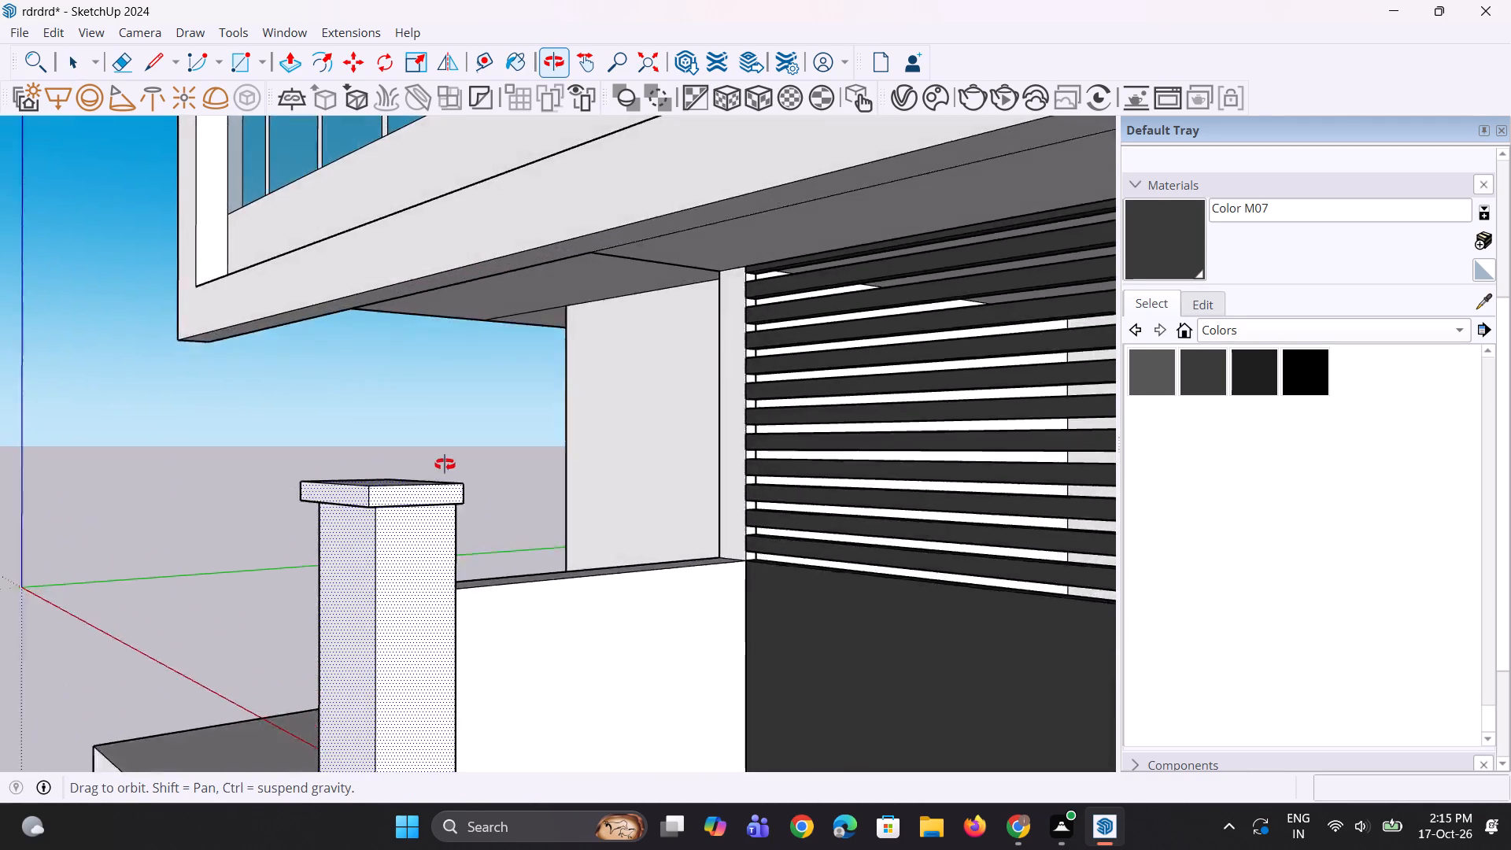
middle_drag(445, 464, 446, 346)
scroll(404, 381, up, 11)
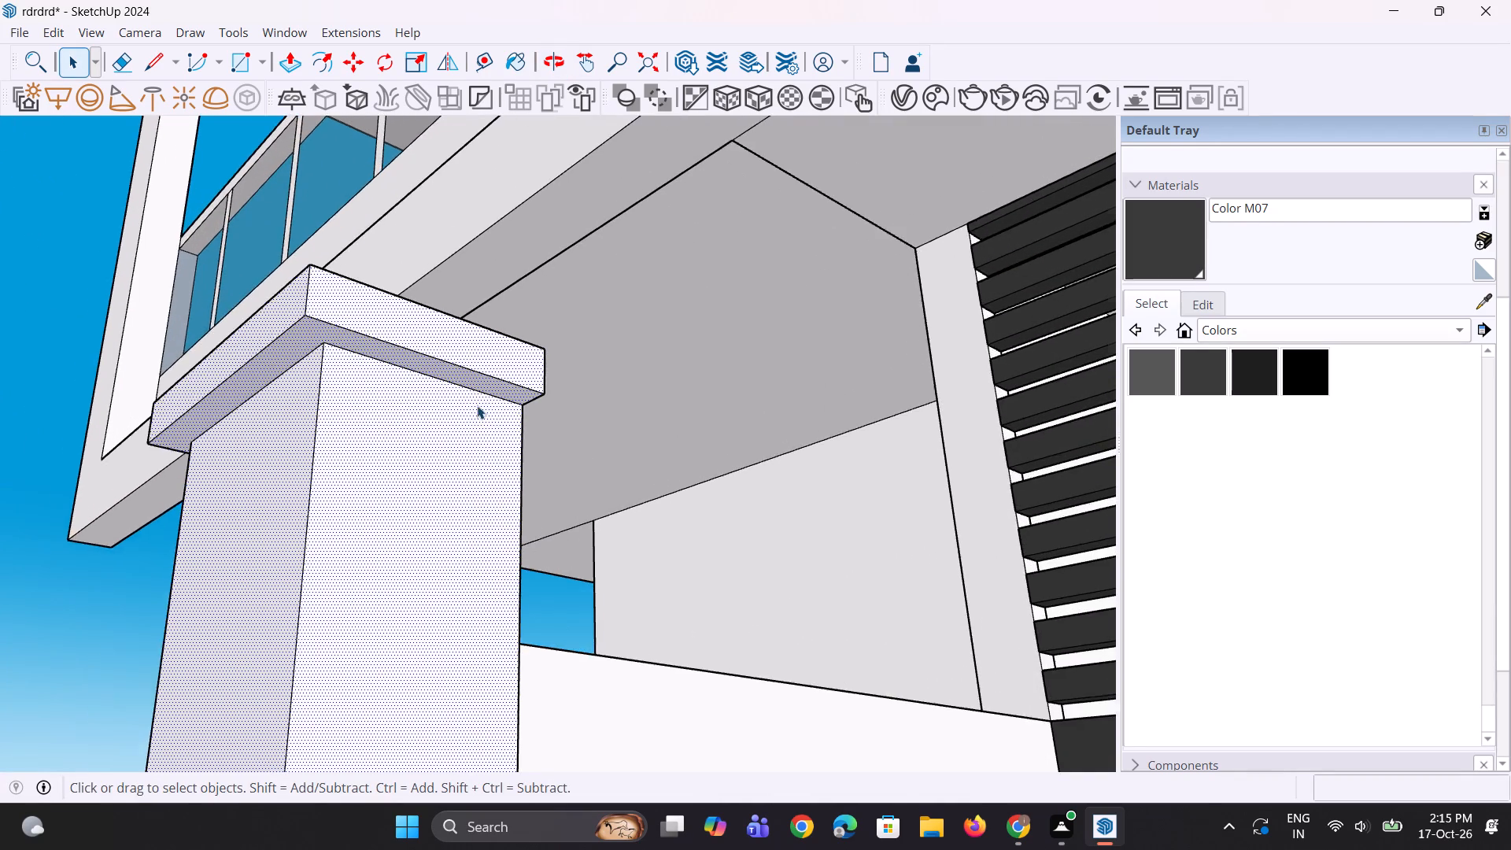
scroll(477, 405, up, 1)
scroll(382, 450, up, 1)
middle_drag(382, 450, 888, 506)
scroll(626, 432, down, 6)
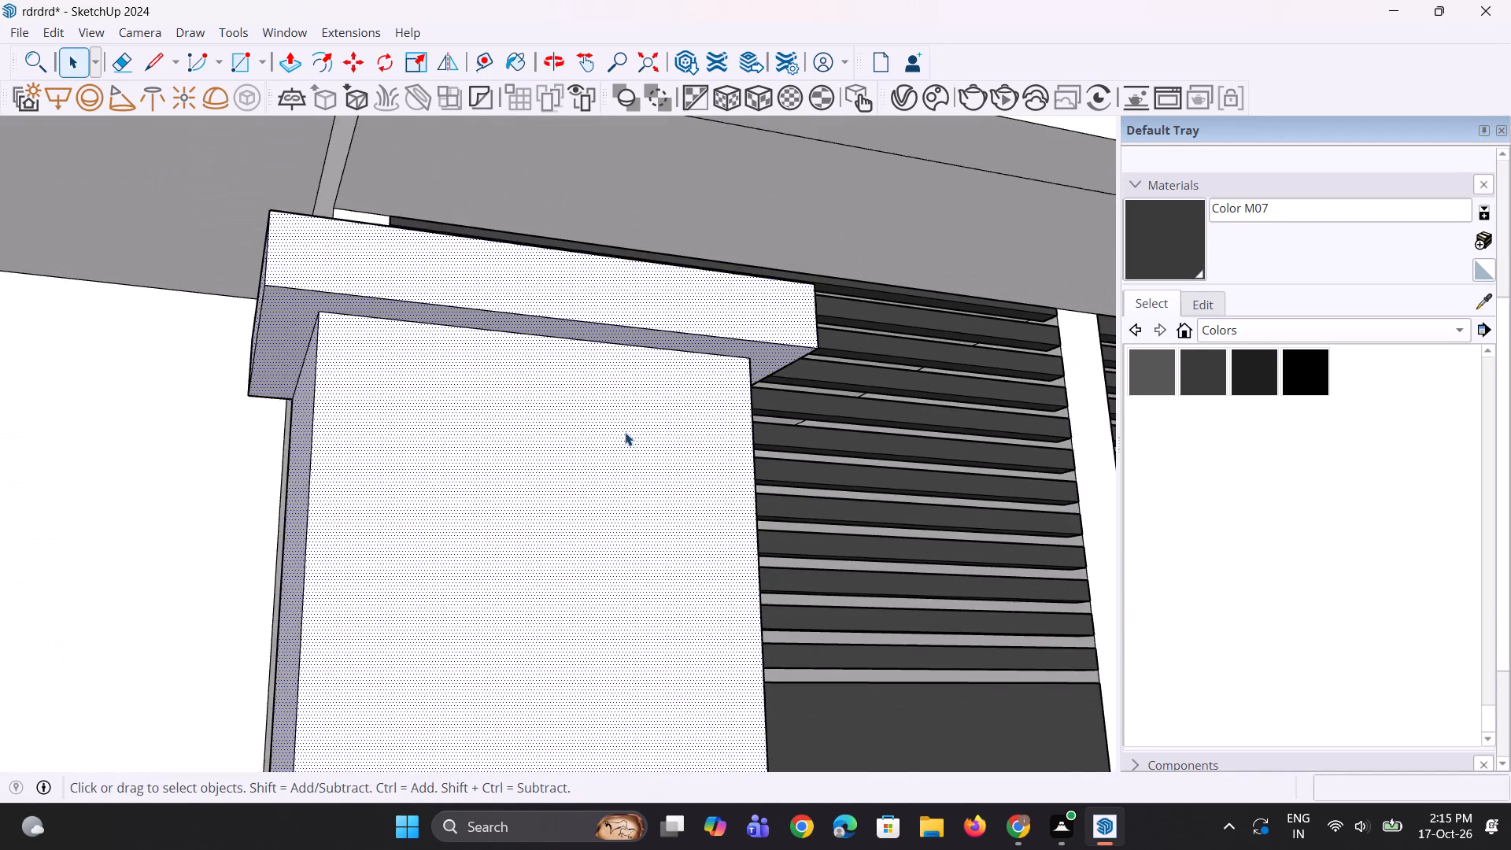
scroll(625, 432, down, 3)
middle_drag(461, 508, 1143, 569)
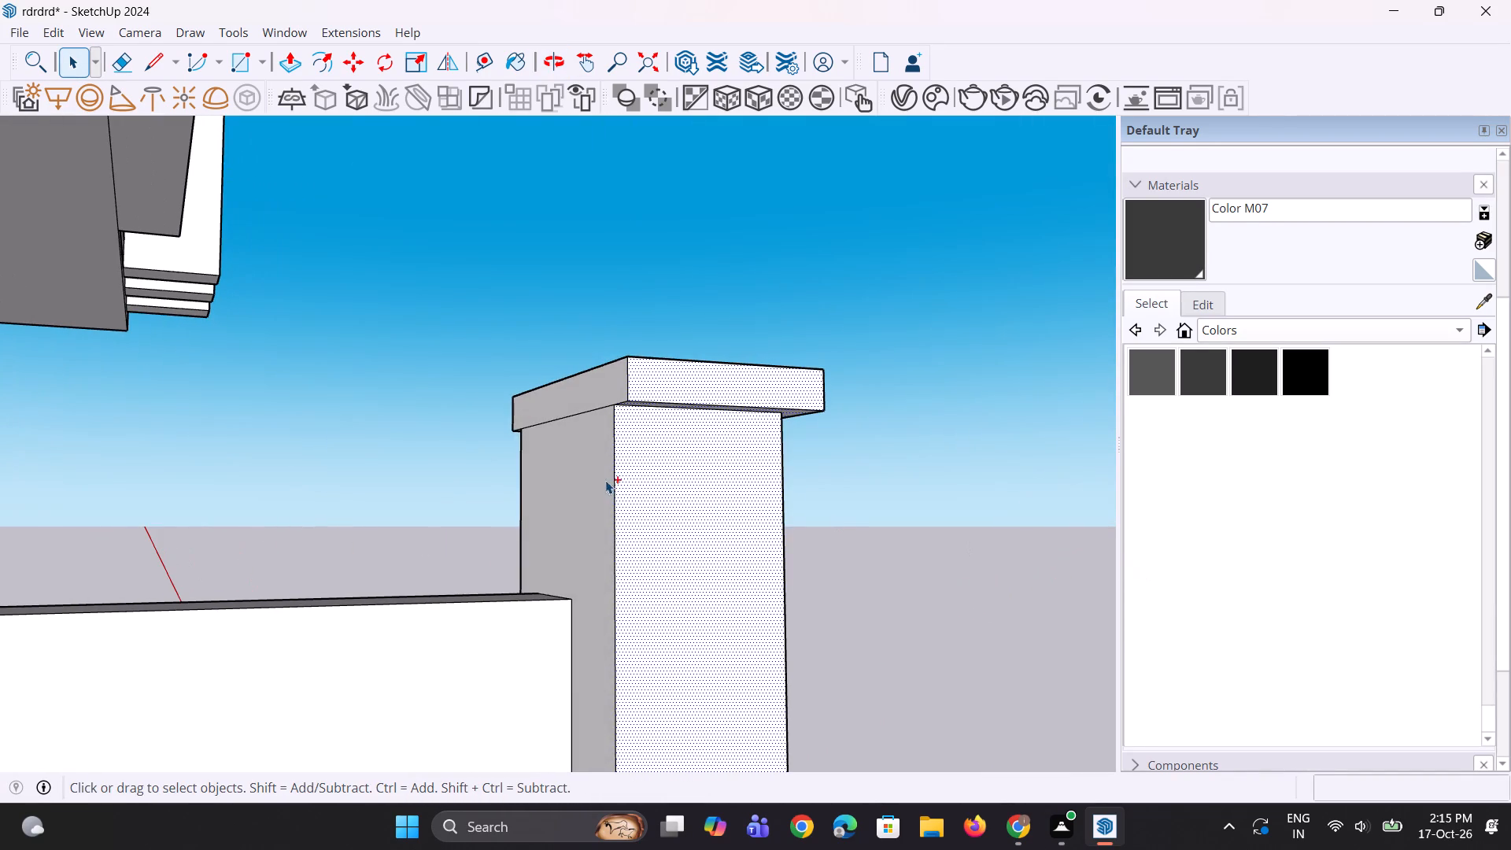
ctrl+click(605, 480)
ctrl+click(600, 398)
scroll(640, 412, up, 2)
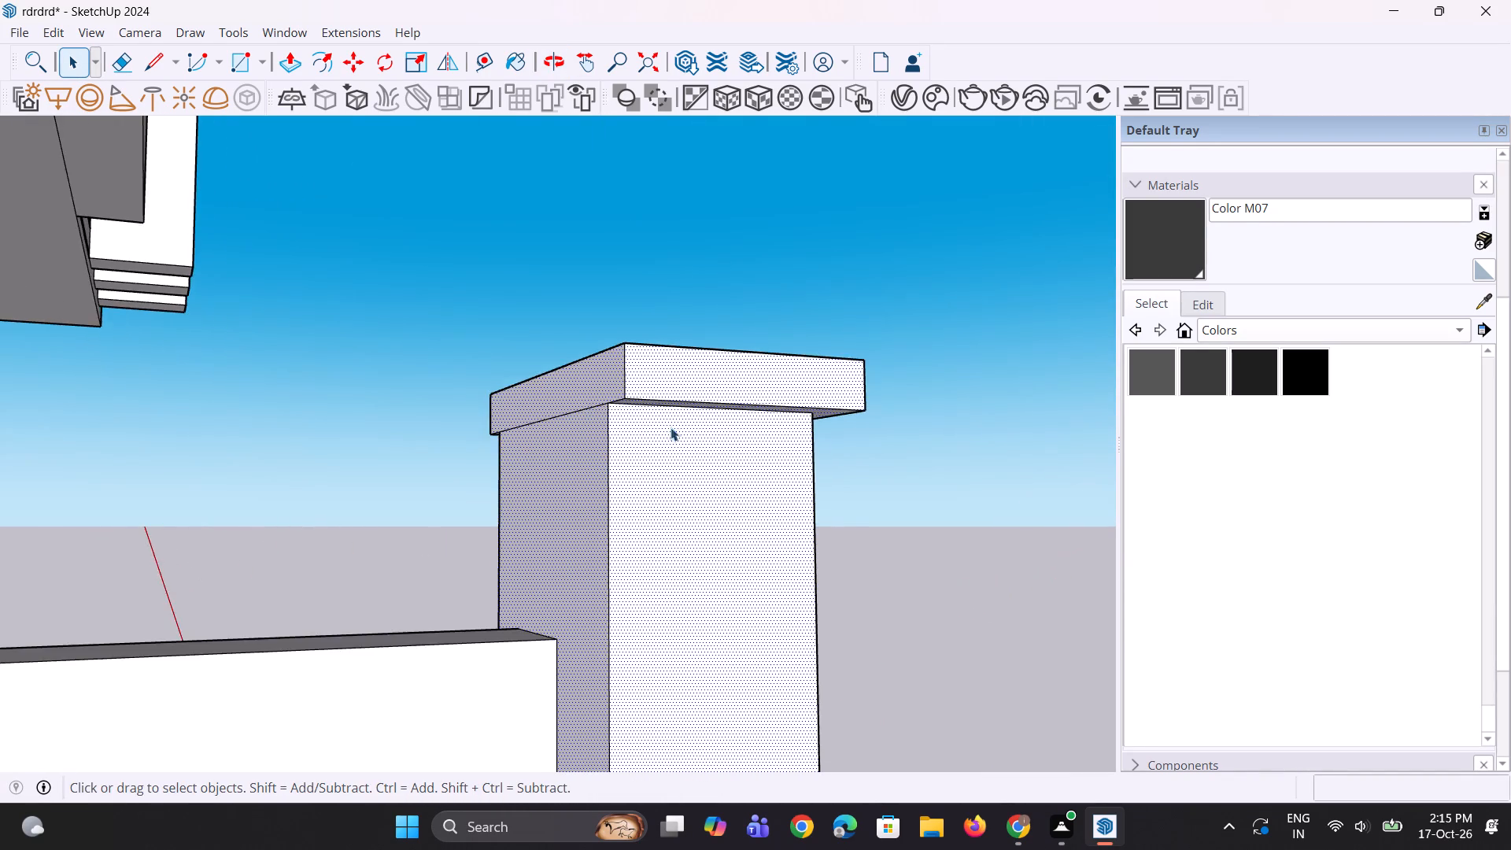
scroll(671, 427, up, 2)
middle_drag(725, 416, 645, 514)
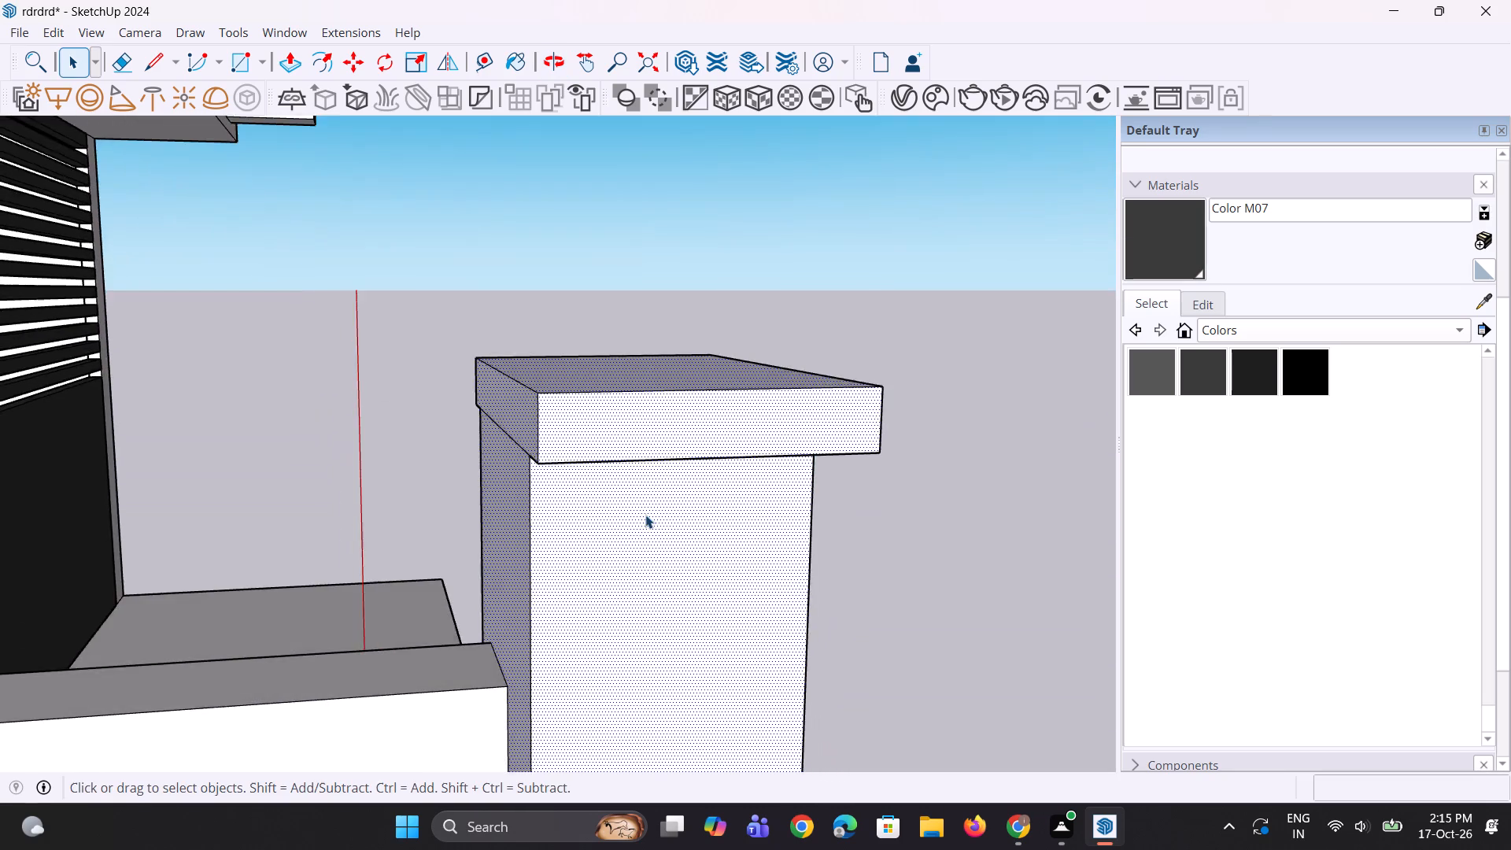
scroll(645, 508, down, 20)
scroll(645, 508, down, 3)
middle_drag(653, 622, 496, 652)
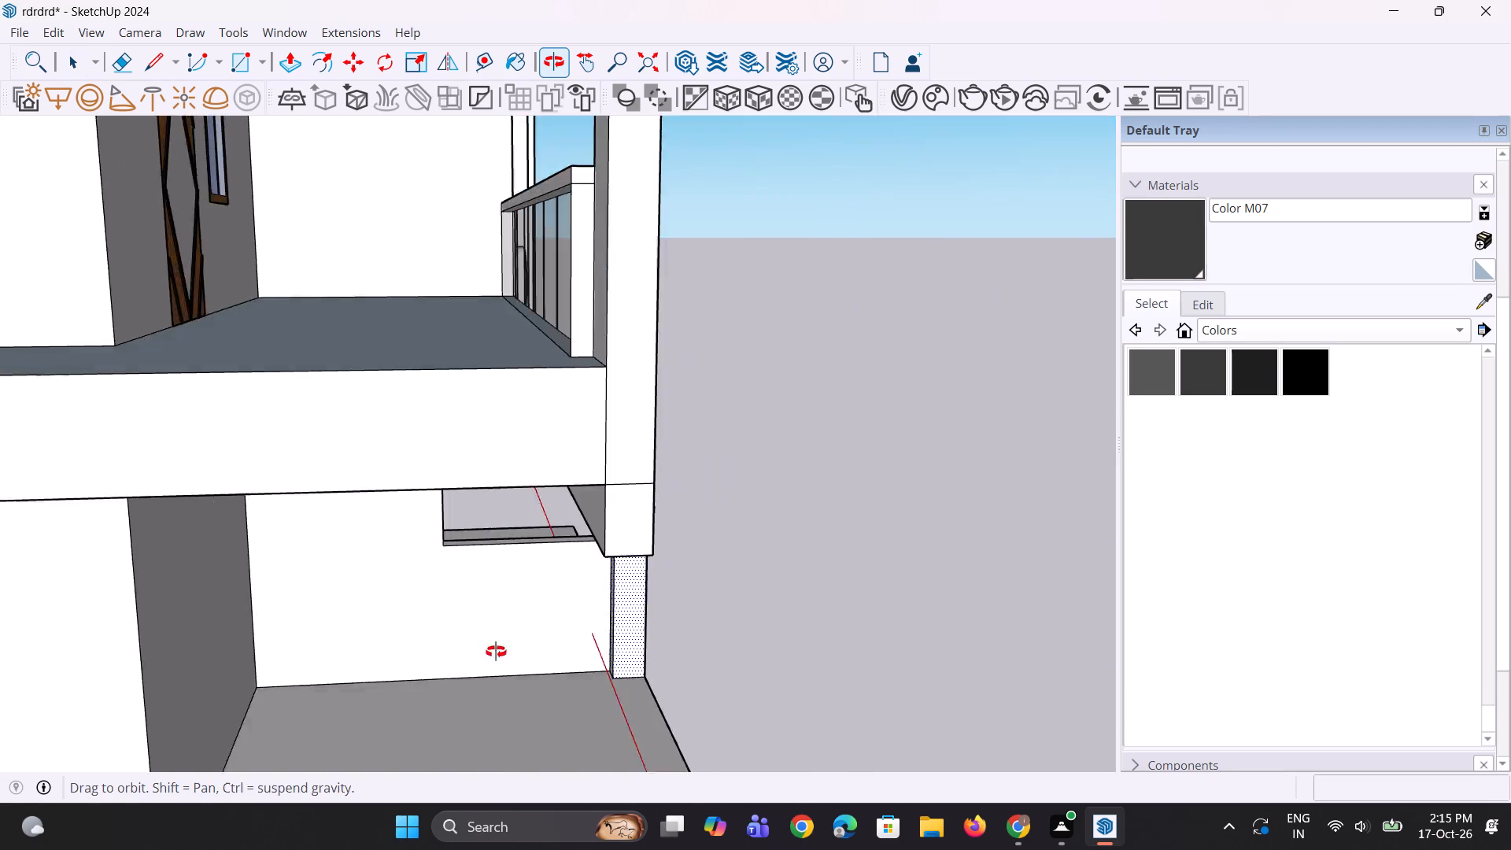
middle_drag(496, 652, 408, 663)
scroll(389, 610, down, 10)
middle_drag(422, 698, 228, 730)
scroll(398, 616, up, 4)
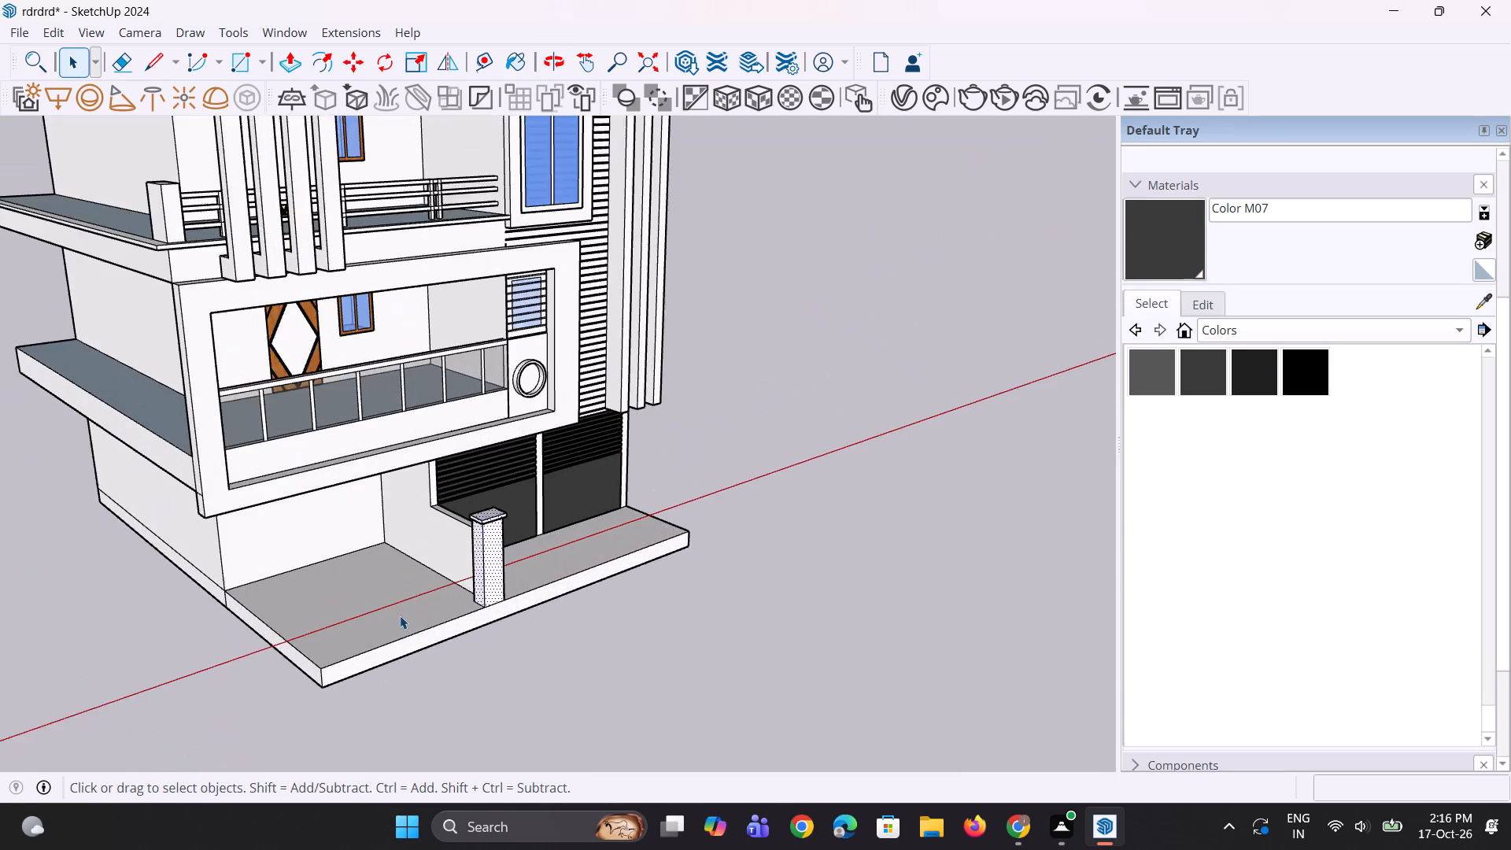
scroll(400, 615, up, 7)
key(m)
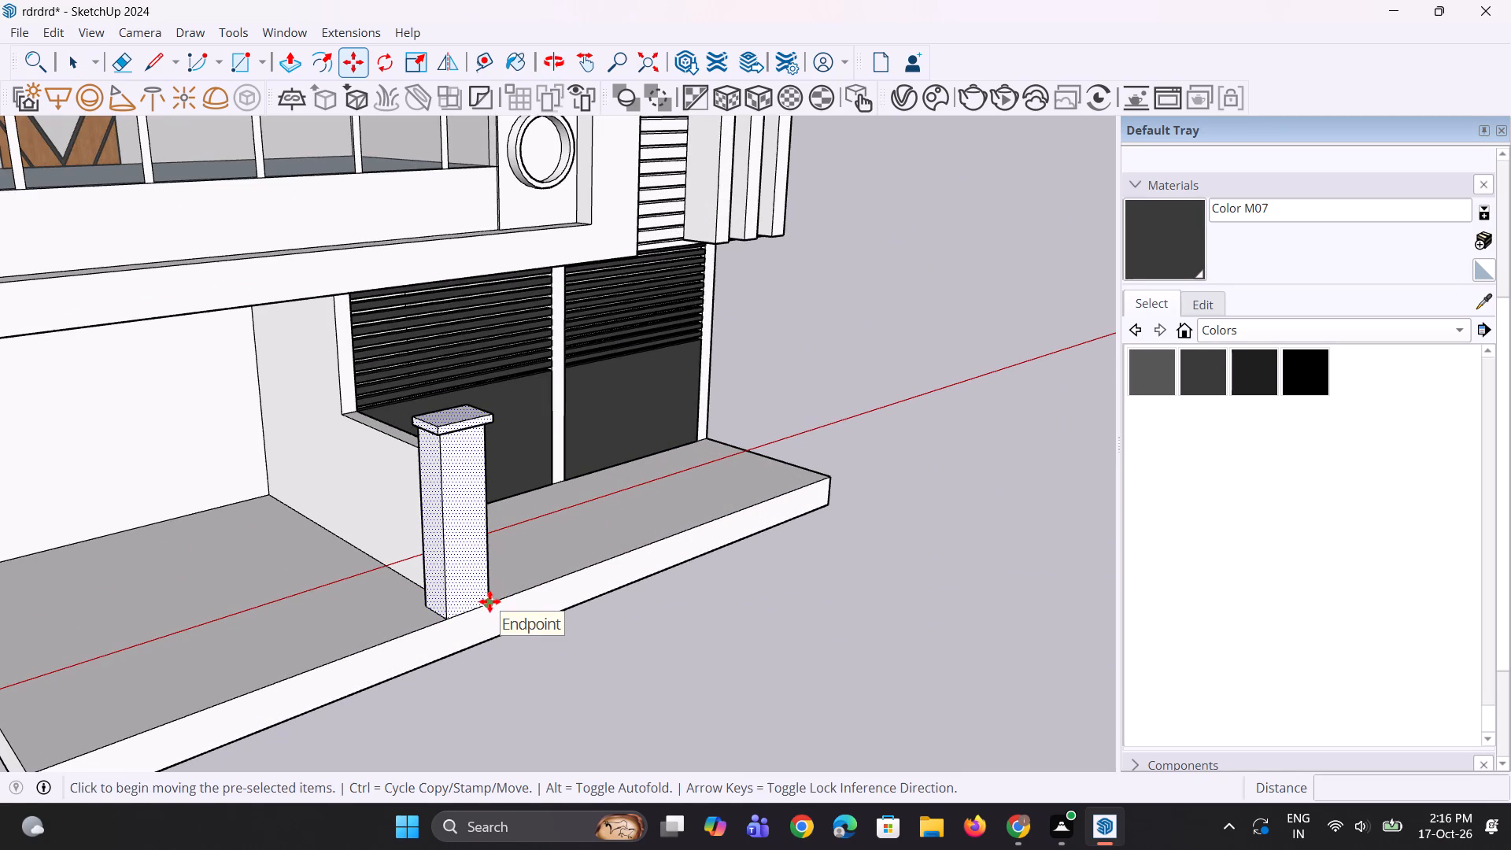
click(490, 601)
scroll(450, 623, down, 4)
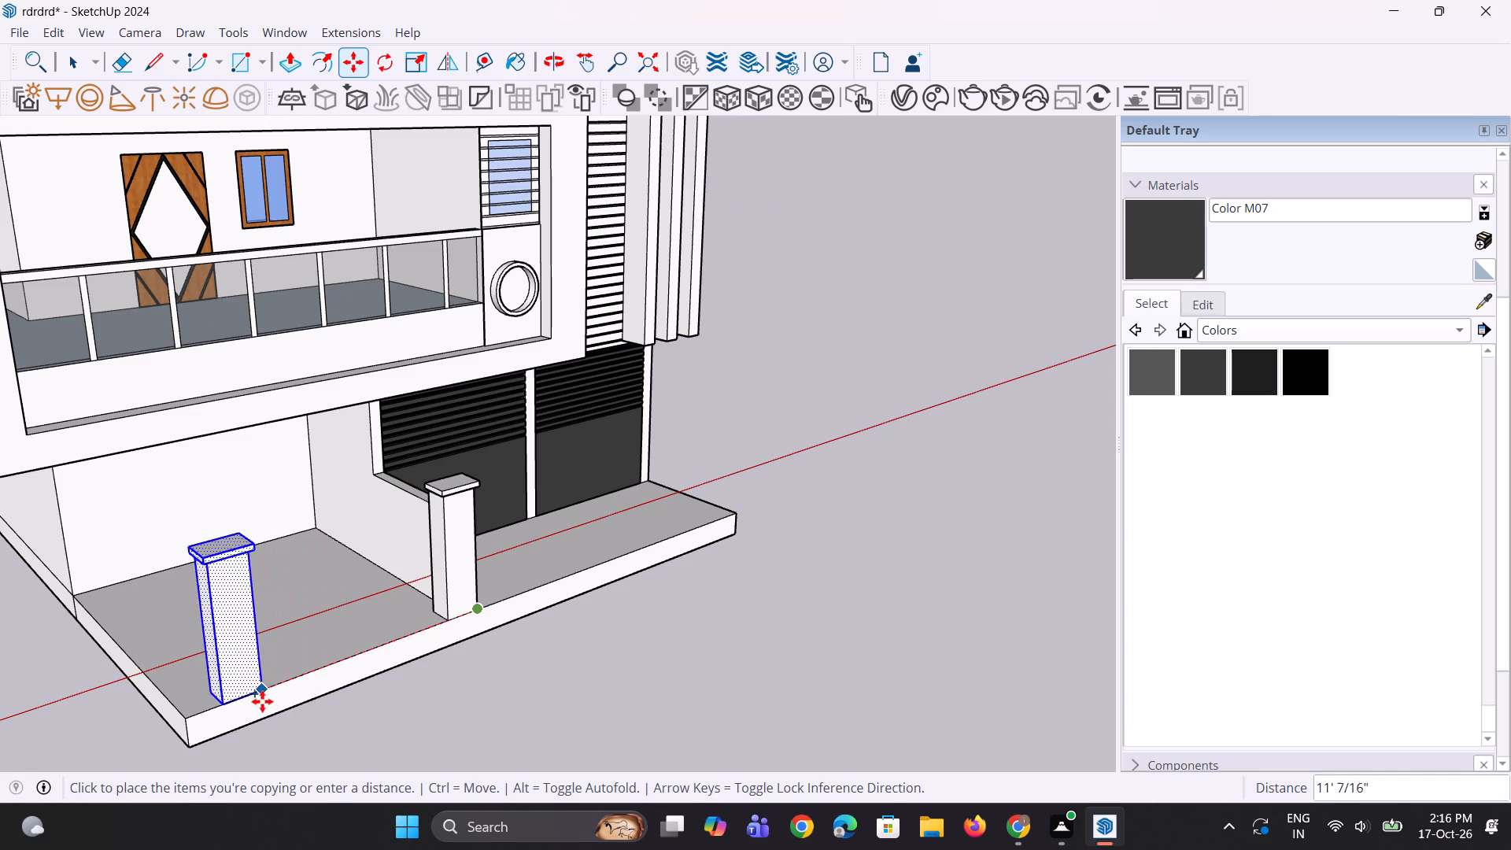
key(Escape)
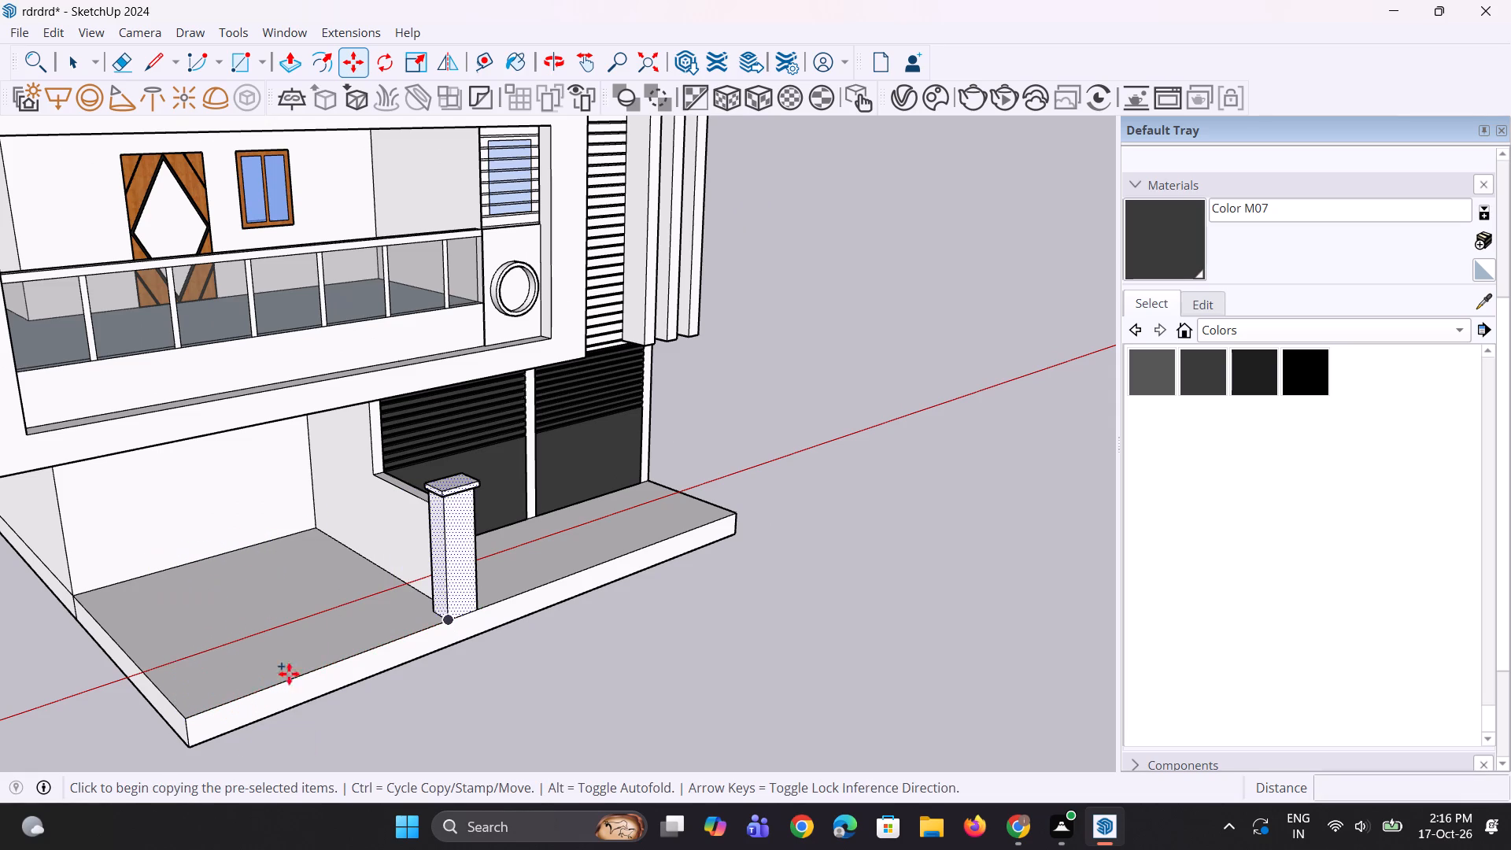
Copy the selected capped pillar about 12' 6" along the porch's front edge to its outer corner, and clear the selection.
scroll(375, 633, up, 5)
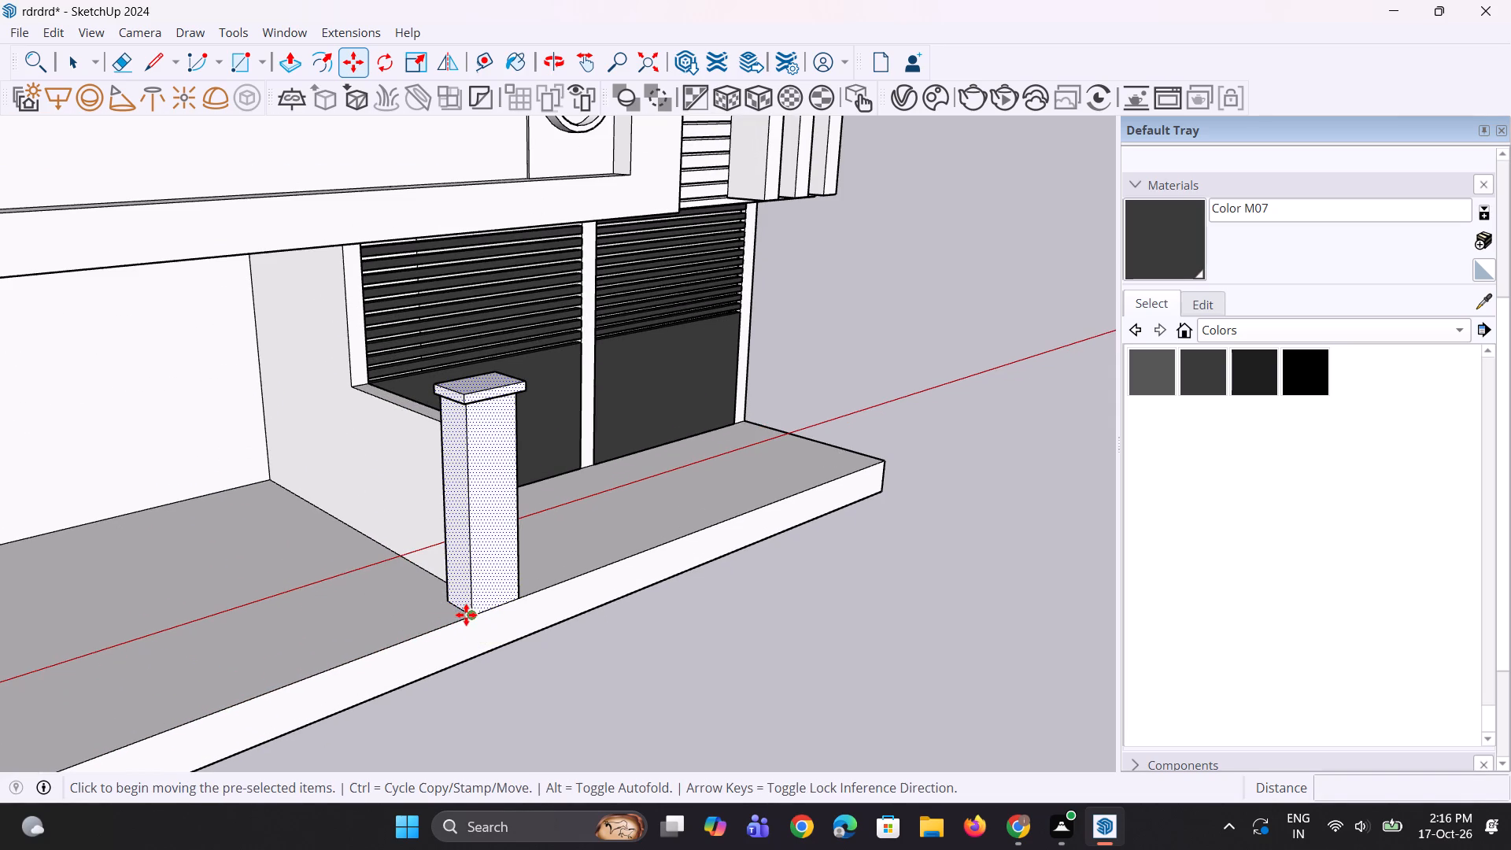
click(467, 615)
scroll(412, 637, down, 4)
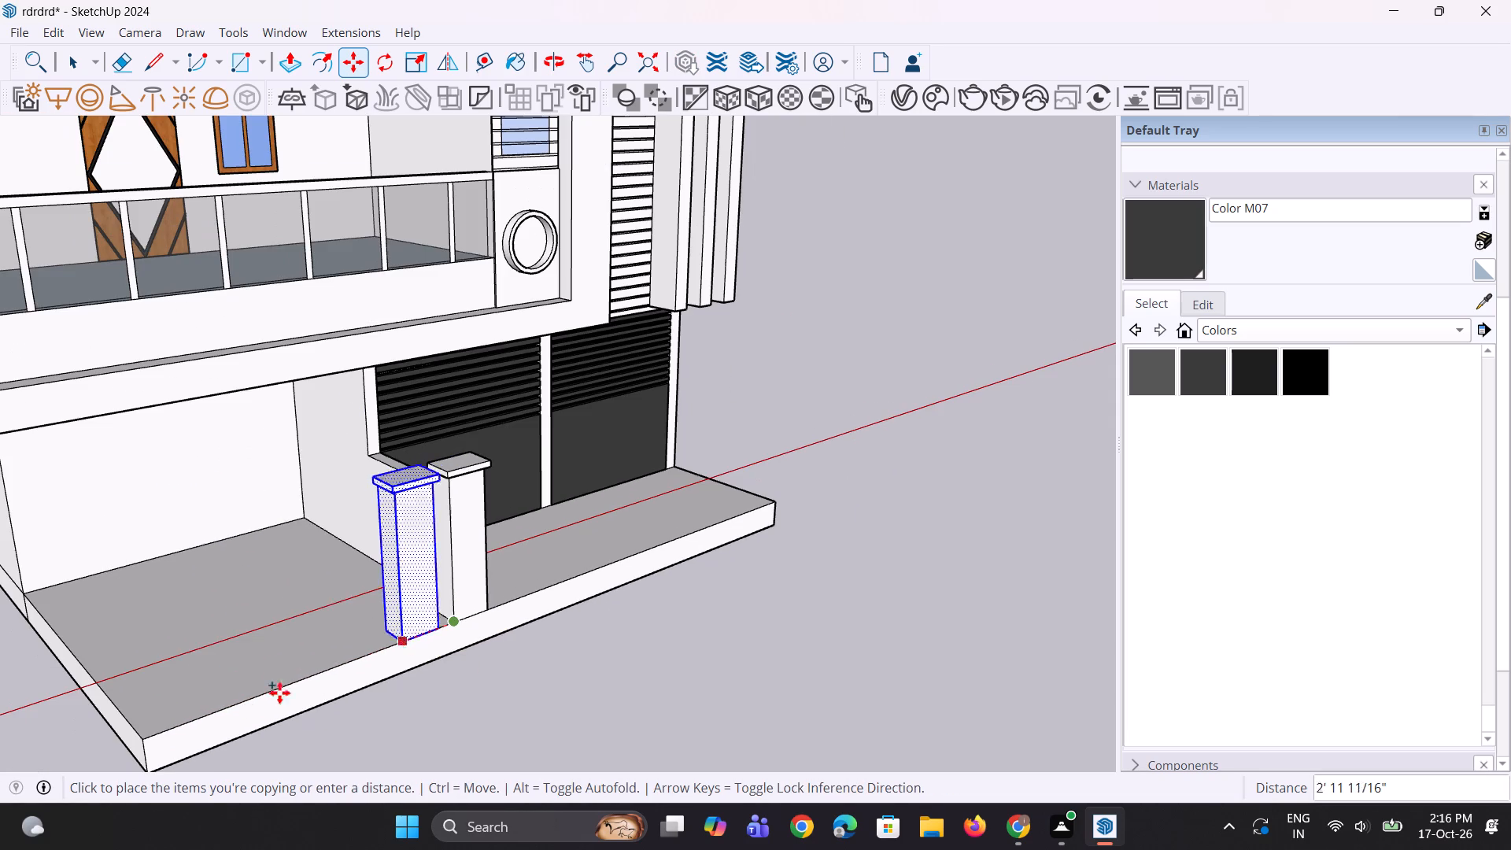
click(150, 743)
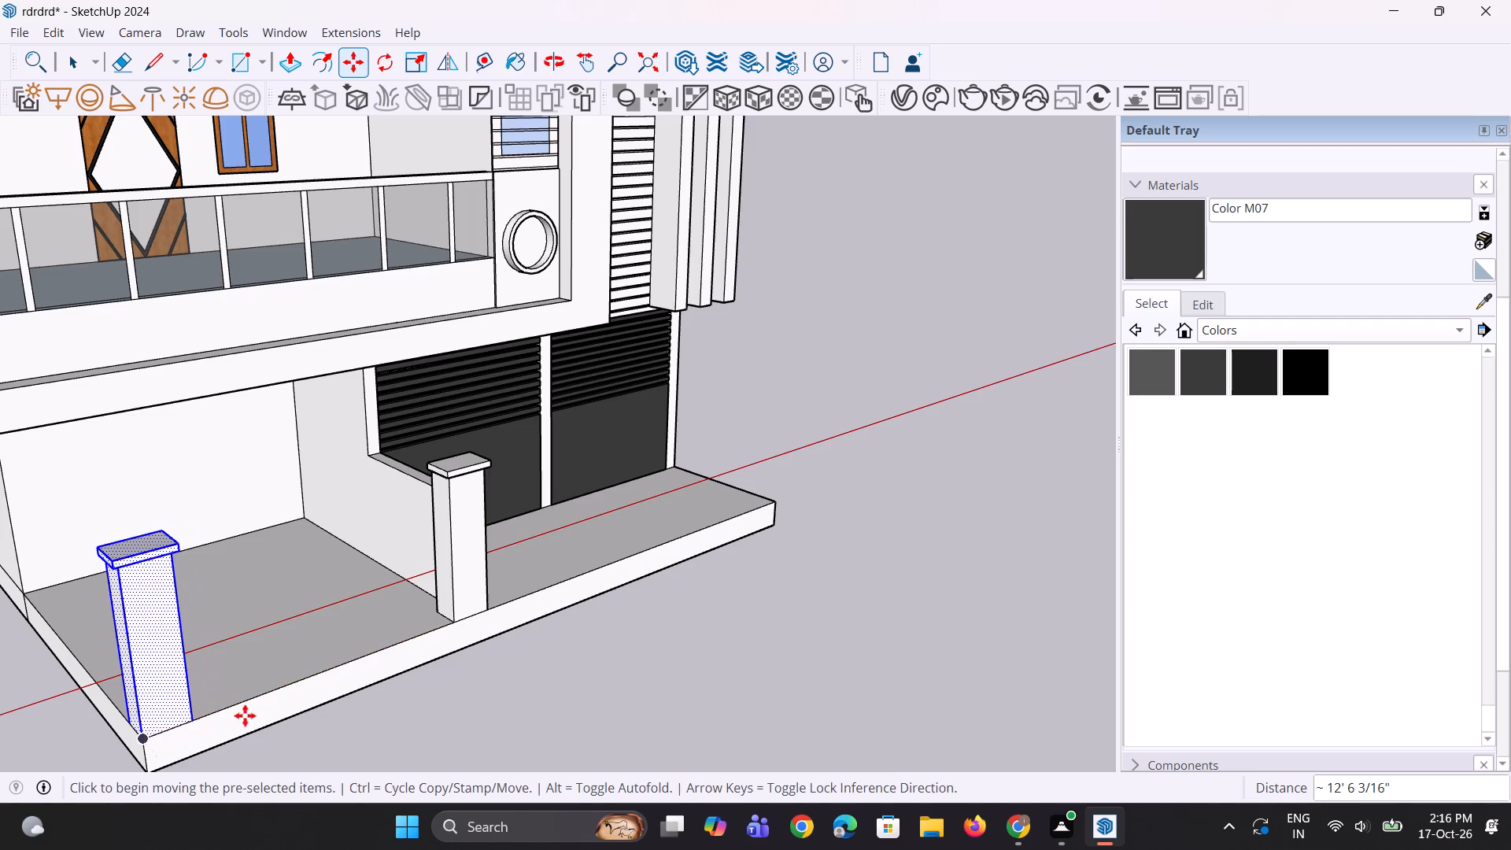
scroll(313, 679, down, 5)
middle_drag(326, 670, 322, 626)
key(space)
key(space)
click(408, 758)
Close the slot opening in the copied pillar's house-side face with a 5' 1" by 7 1/2" rectangle.
middle_drag(195, 662, 945, 522)
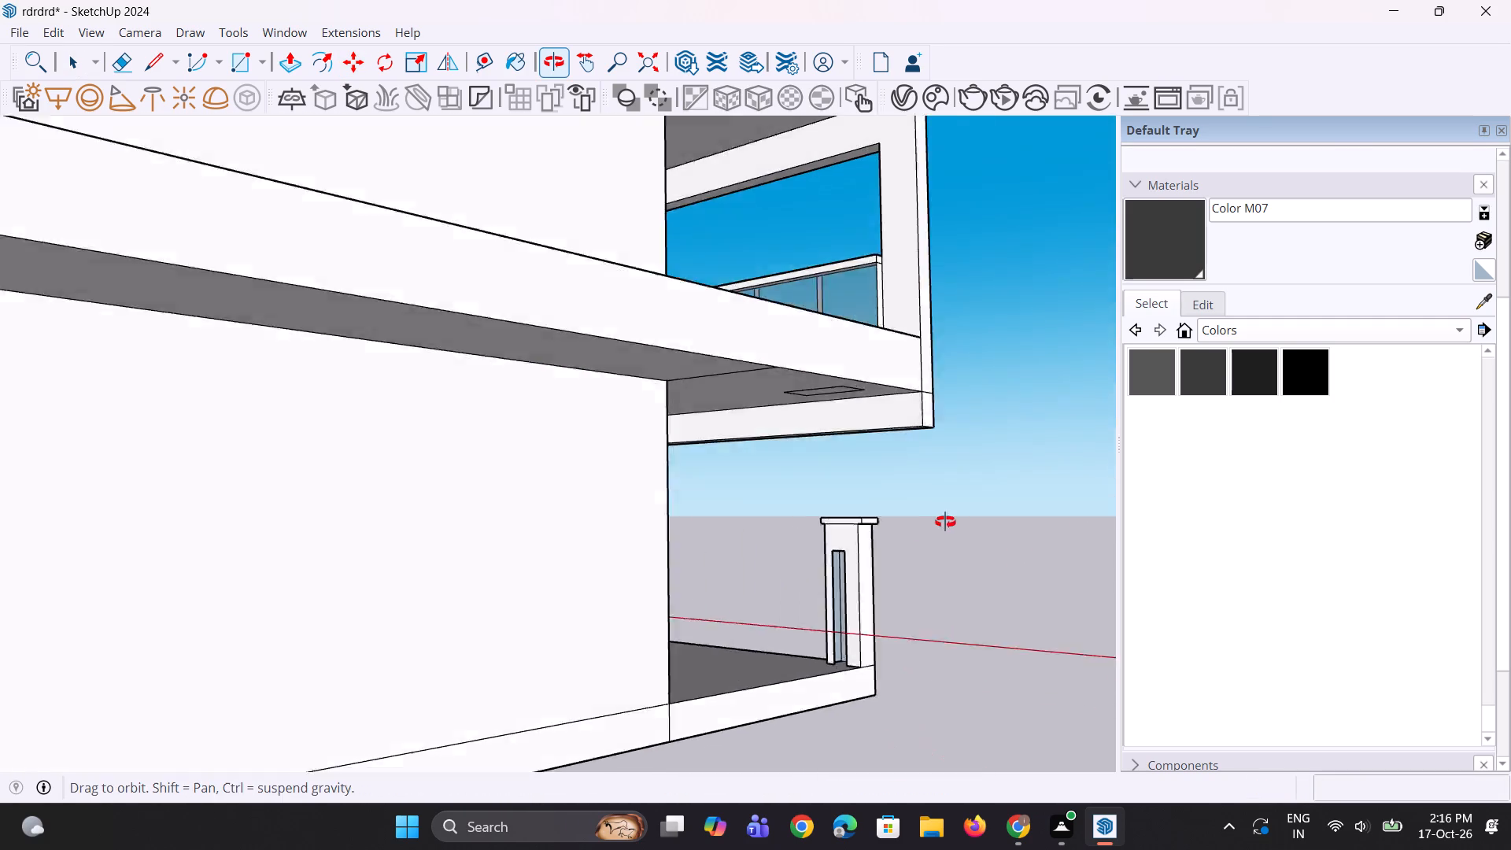
middle_drag(945, 522, 963, 512)
scroll(911, 462, up, 12)
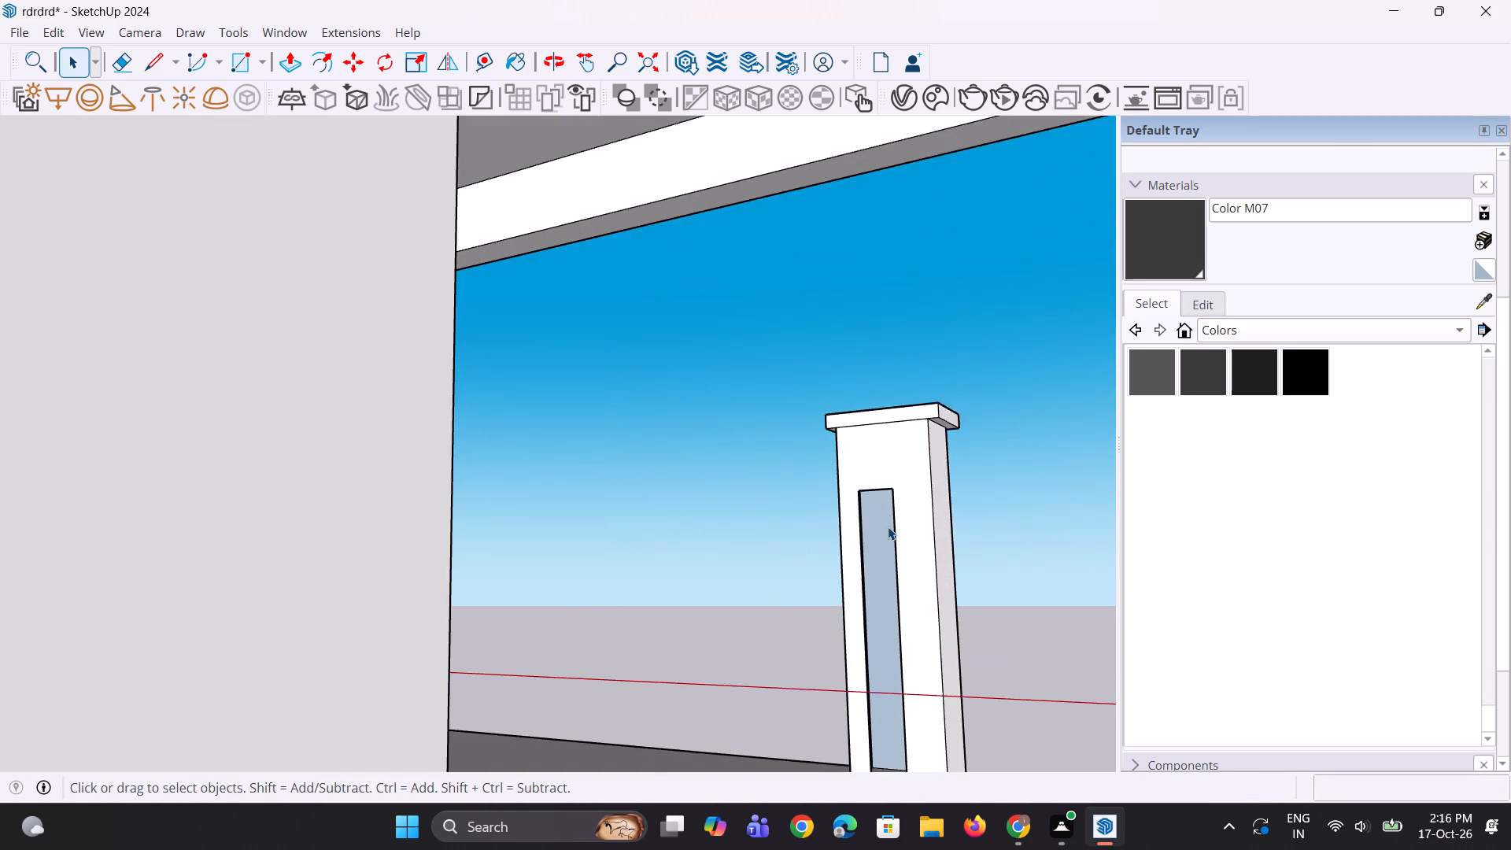
scroll(888, 527, up, 2)
key(r)
scroll(888, 527, up, 3)
click(841, 468)
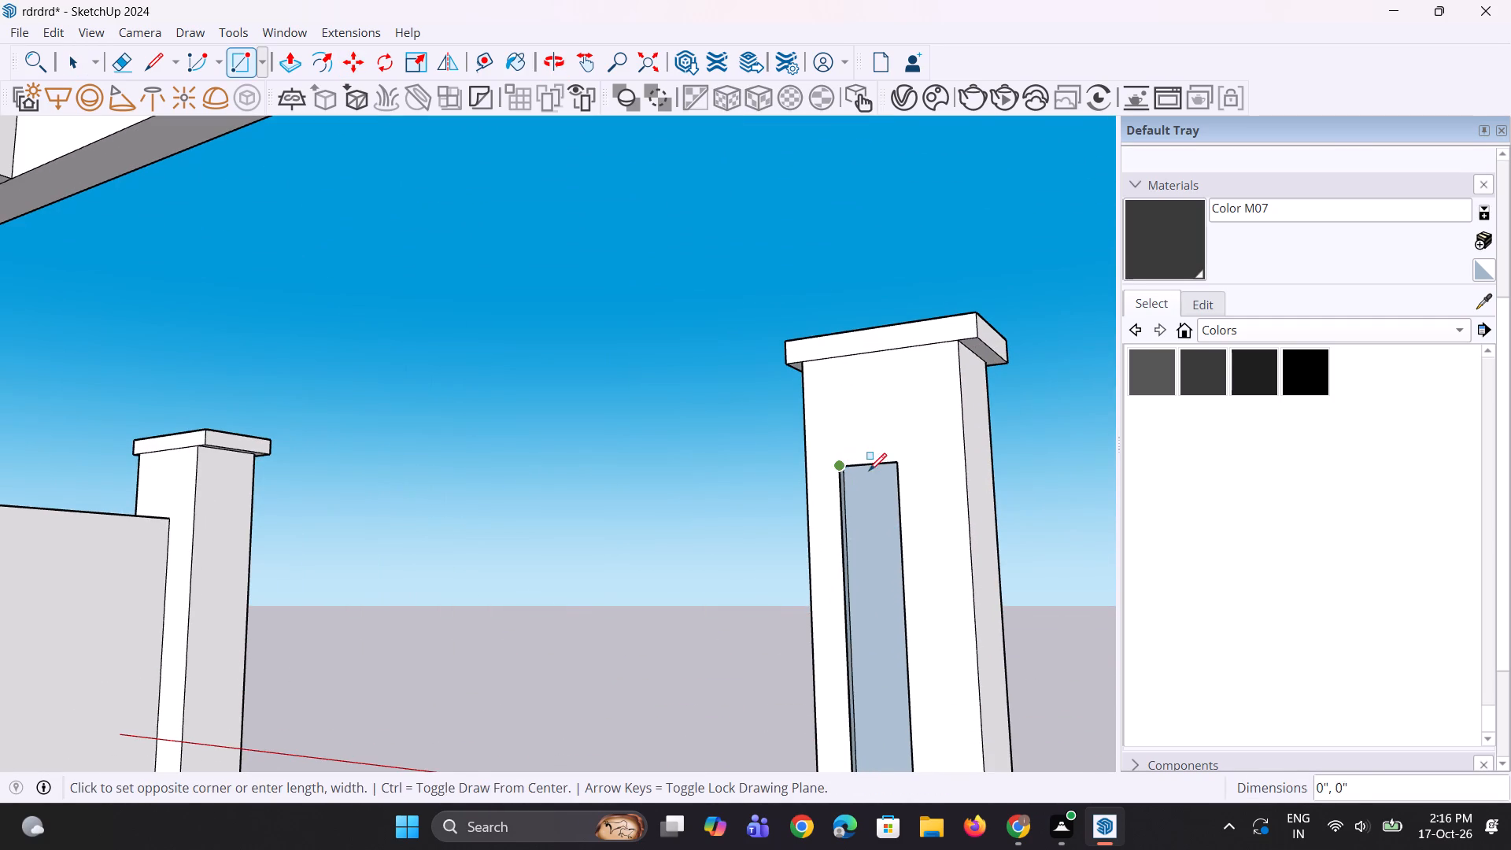
click(898, 464)
scroll(901, 525, down, 4)
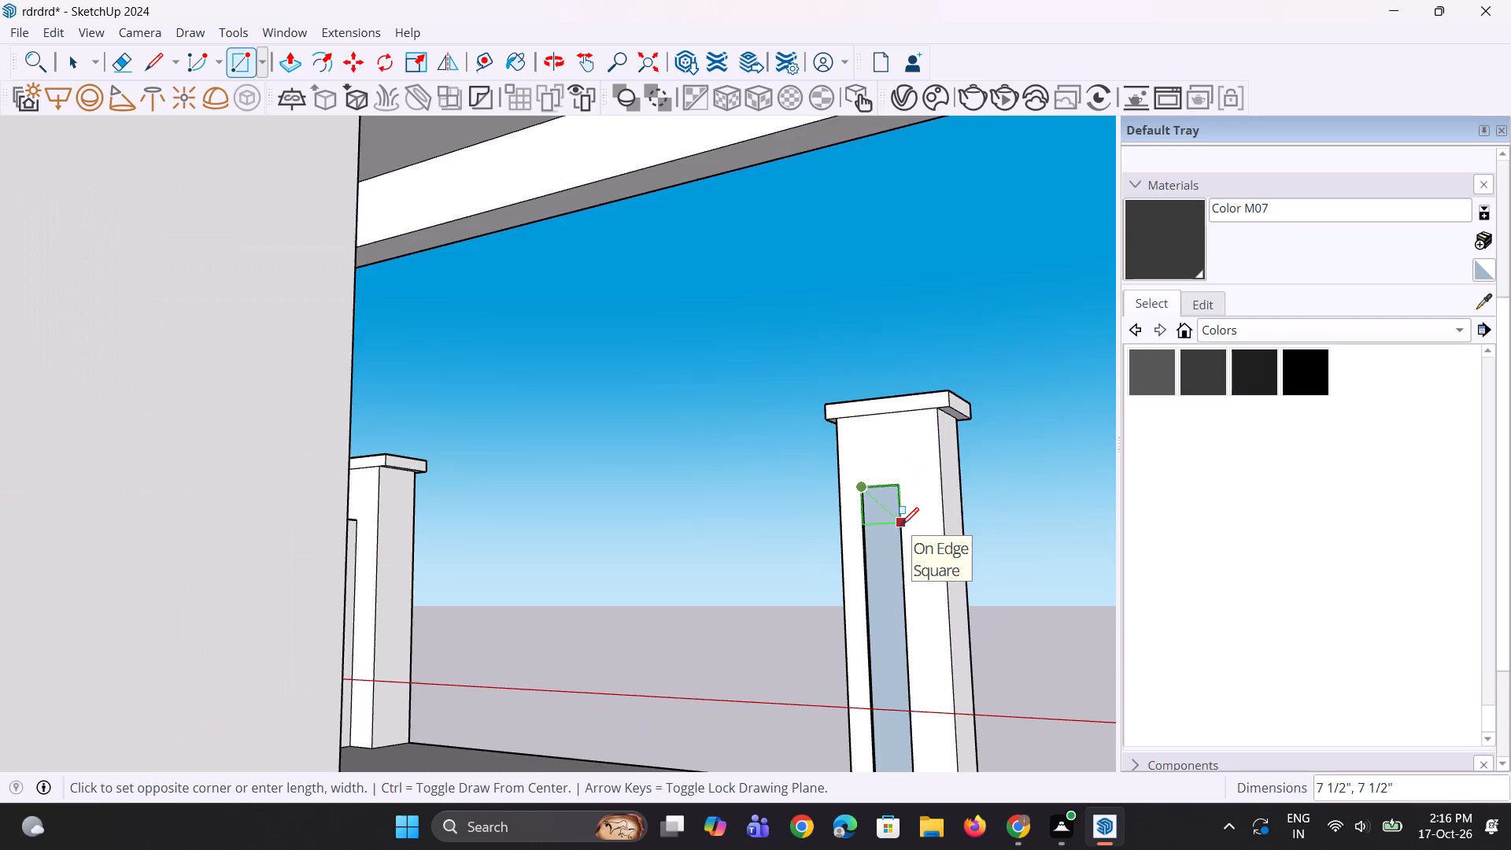
scroll(901, 525, down, 3)
click(914, 762)
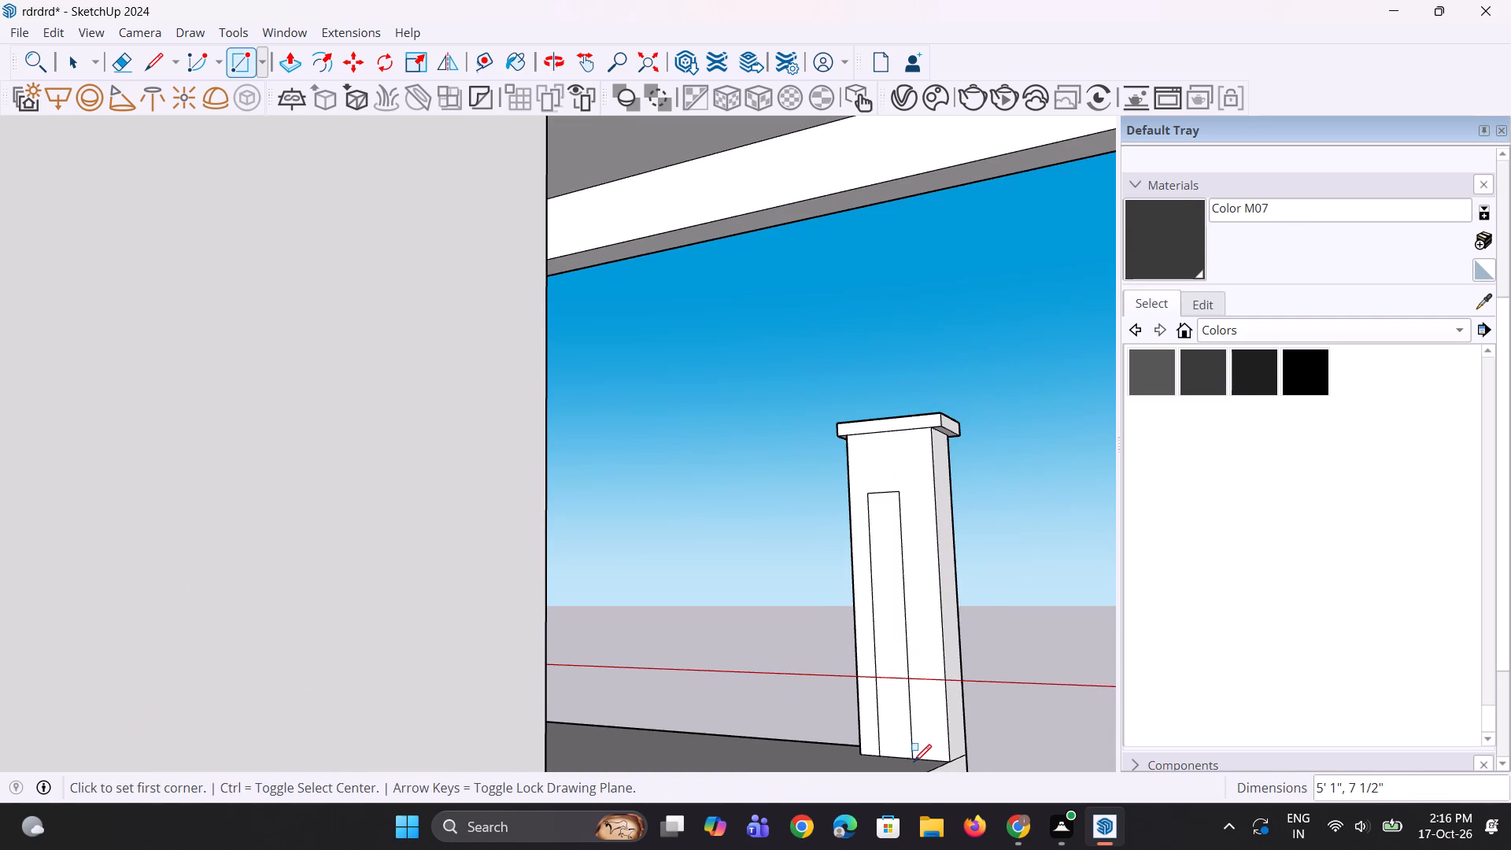
Erase the side and top edges of the closing rectangle on the copied pillar's house-side face.
scroll(929, 601, up, 8)
key(e)
click(883, 538)
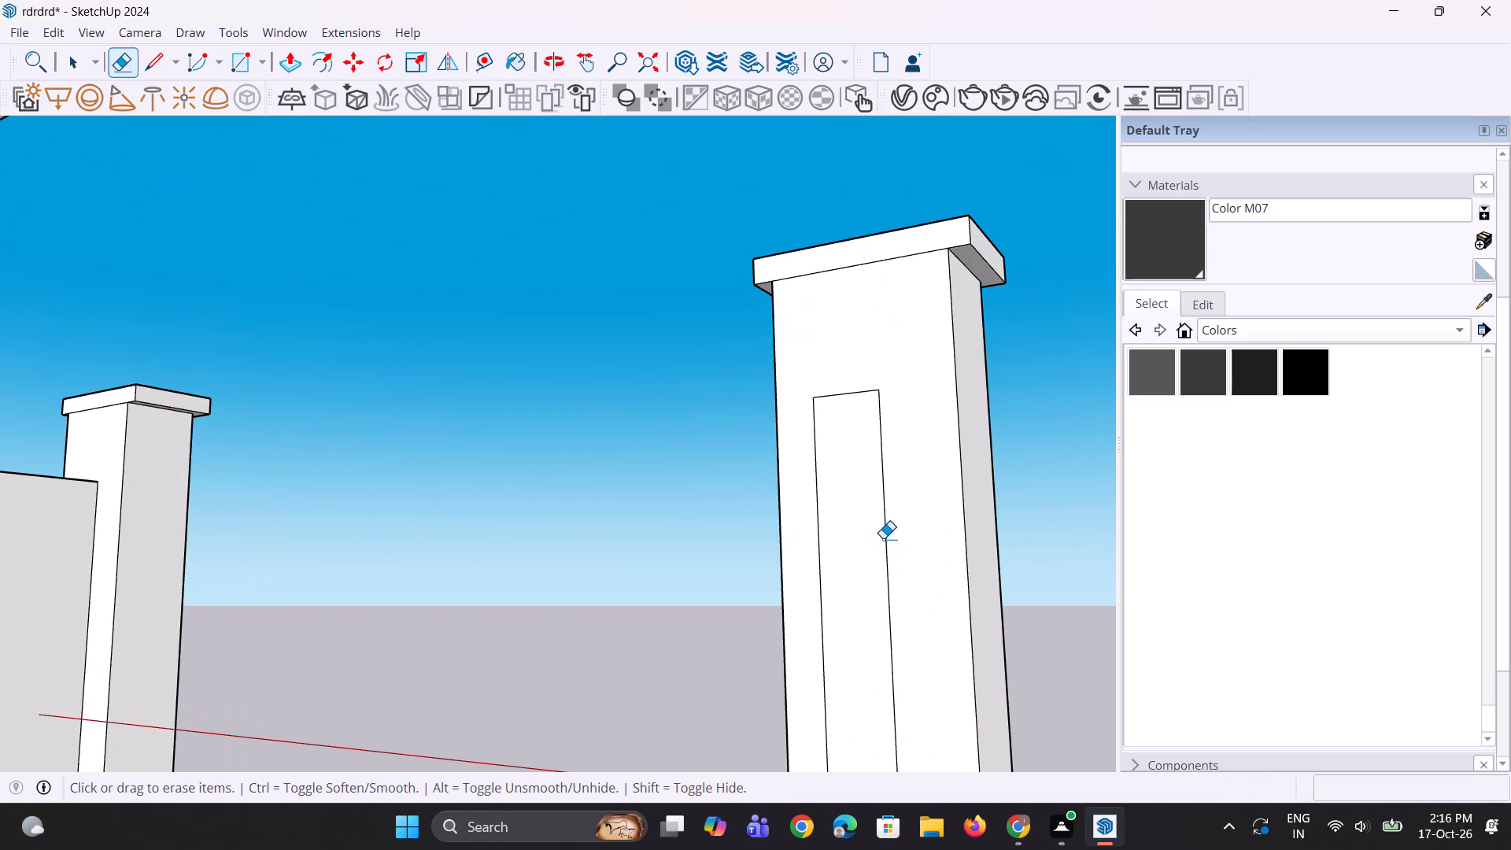
click(884, 493)
click(869, 393)
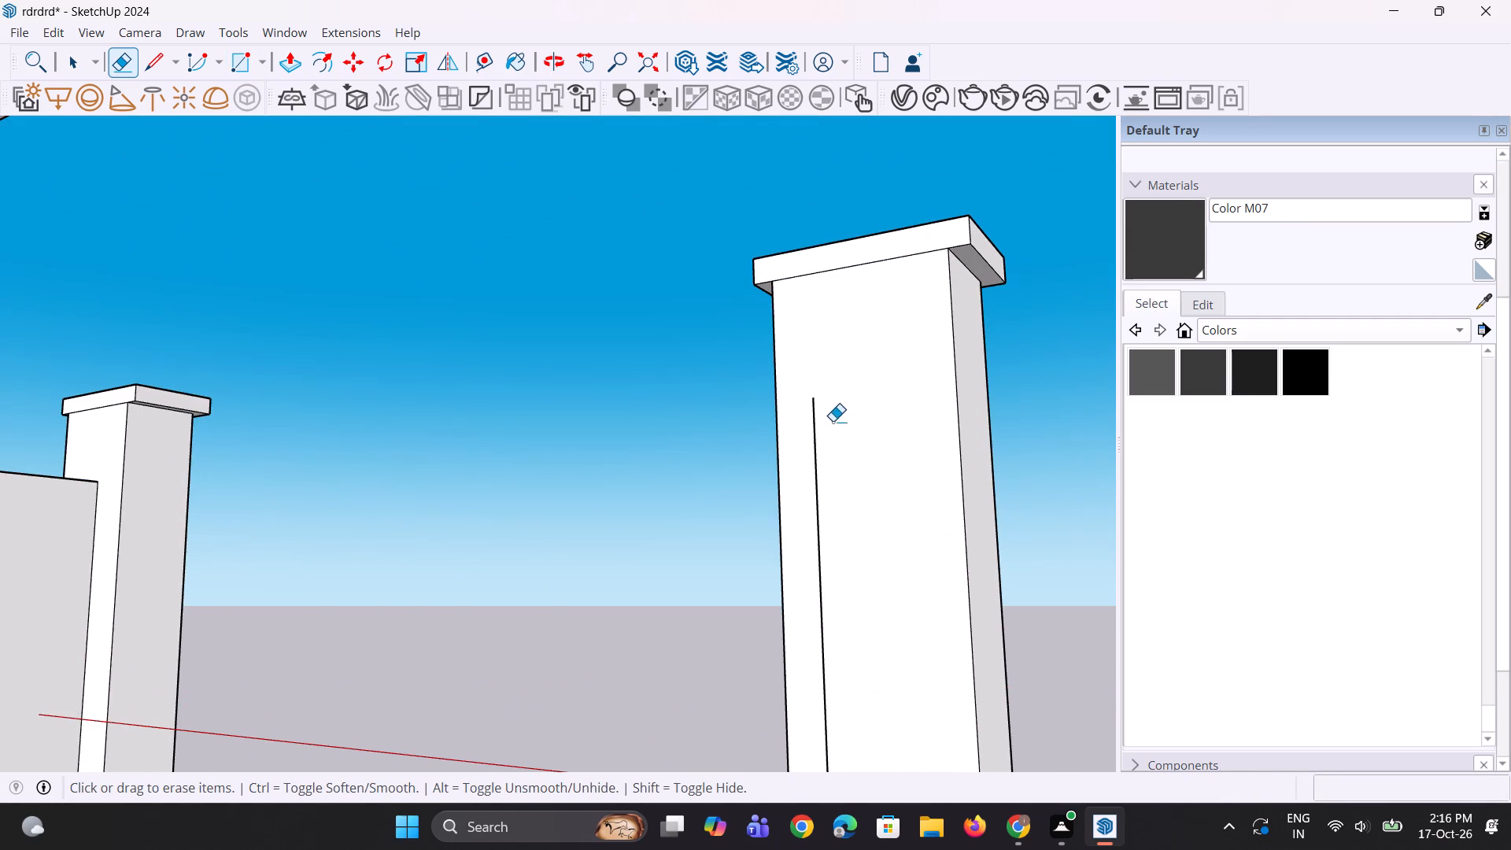
click(813, 453)
Examine the two capped pillars and the porch from the side and front of the house.
scroll(802, 446, down, 6)
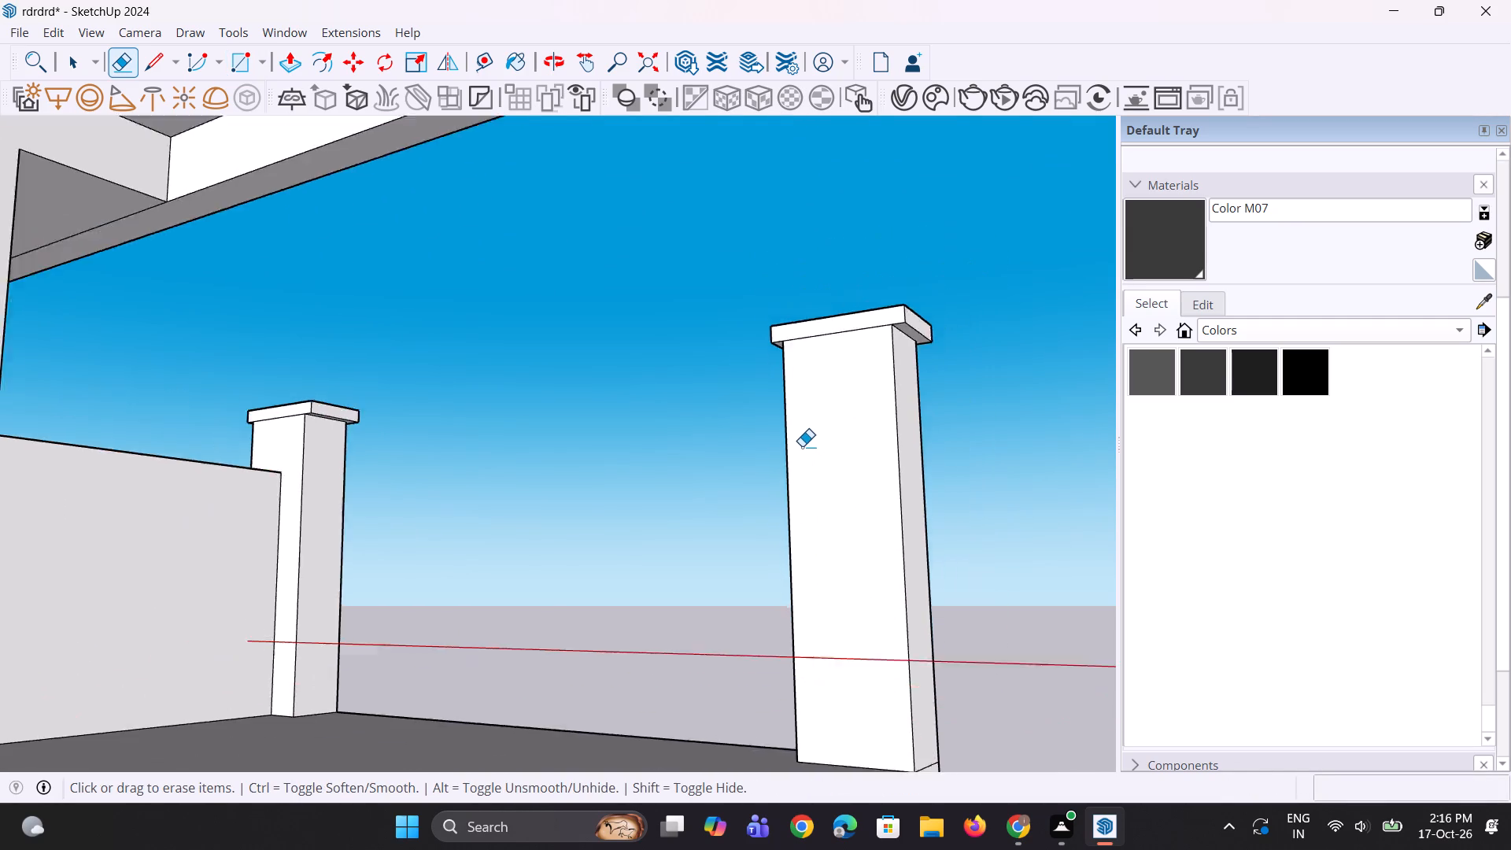
scroll(802, 446, down, 6)
middle_drag(862, 585, 619, 757)
scroll(601, 704, down, 5)
middle_drag(748, 628, 415, 634)
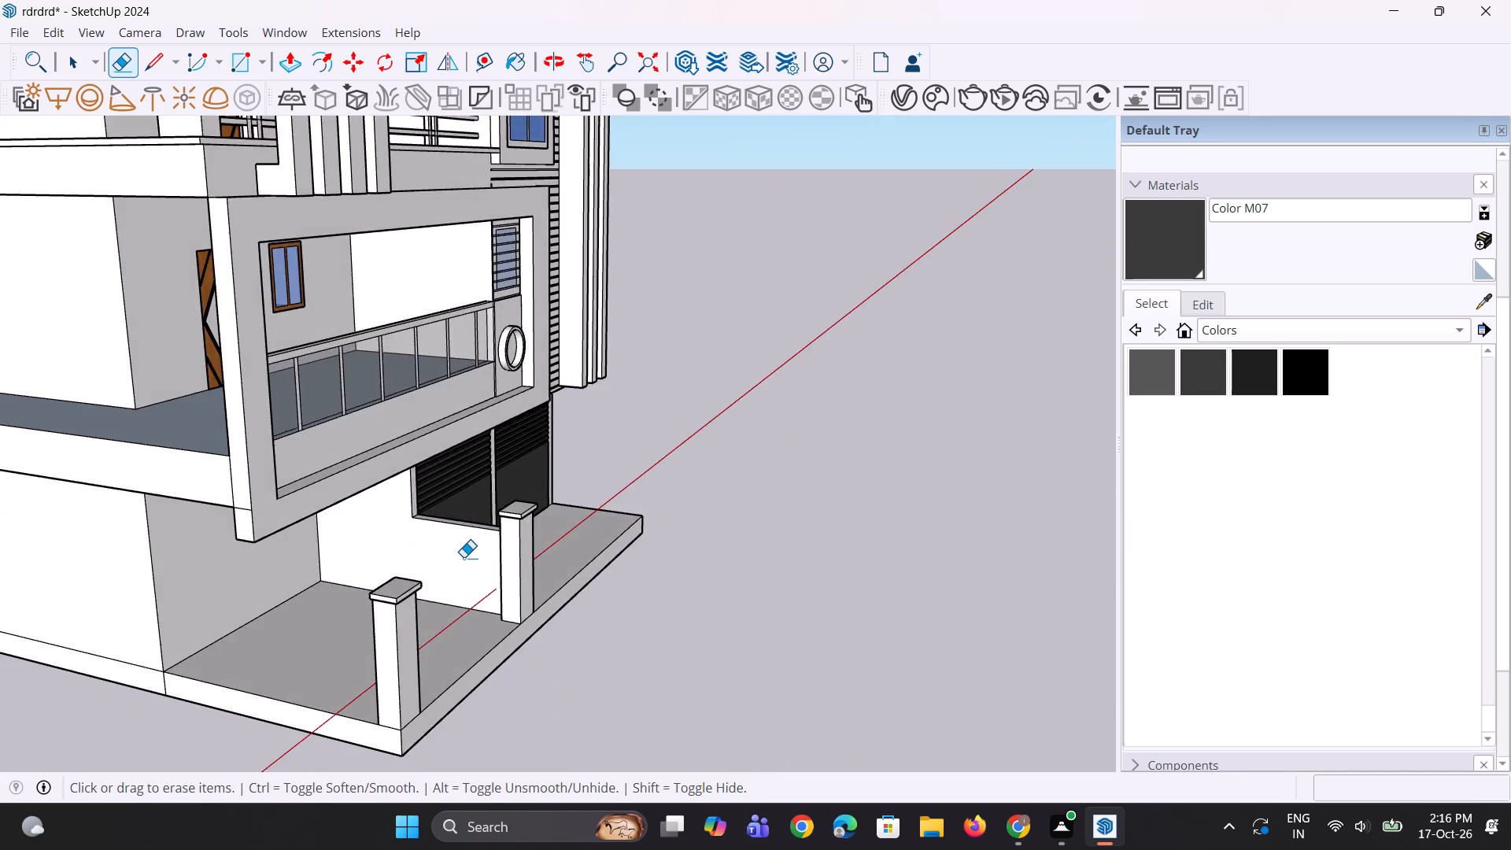
scroll(464, 557, down, 5)
middle_drag(467, 674, 304, 629)
scroll(373, 564, up, 6)
scroll(1091, 757, down, 2)
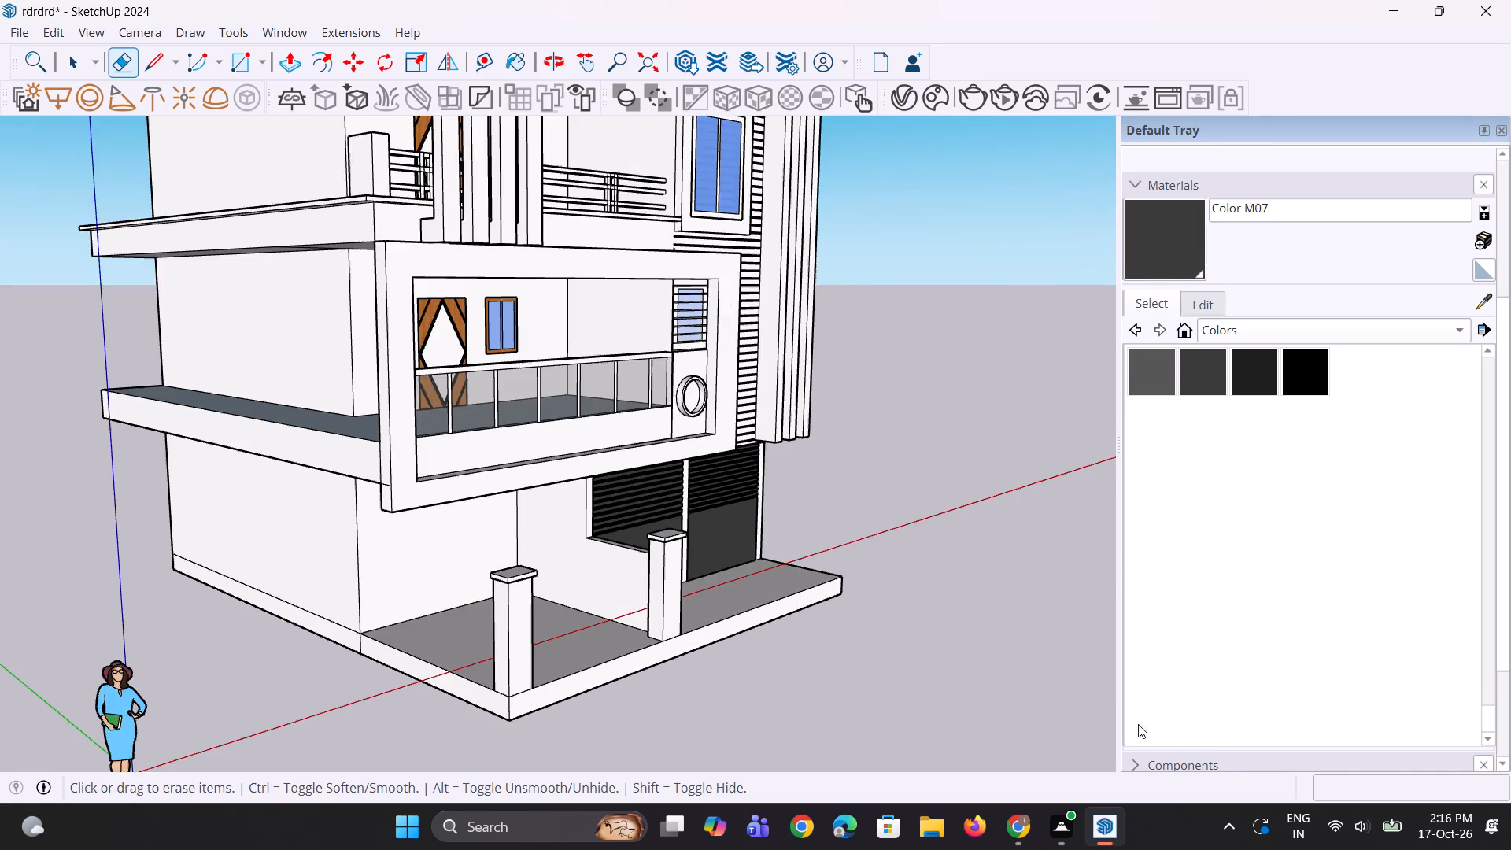
scroll(1138, 724, down, 7)
middle_drag(1011, 556, 522, 534)
scroll(493, 606, up, 2)
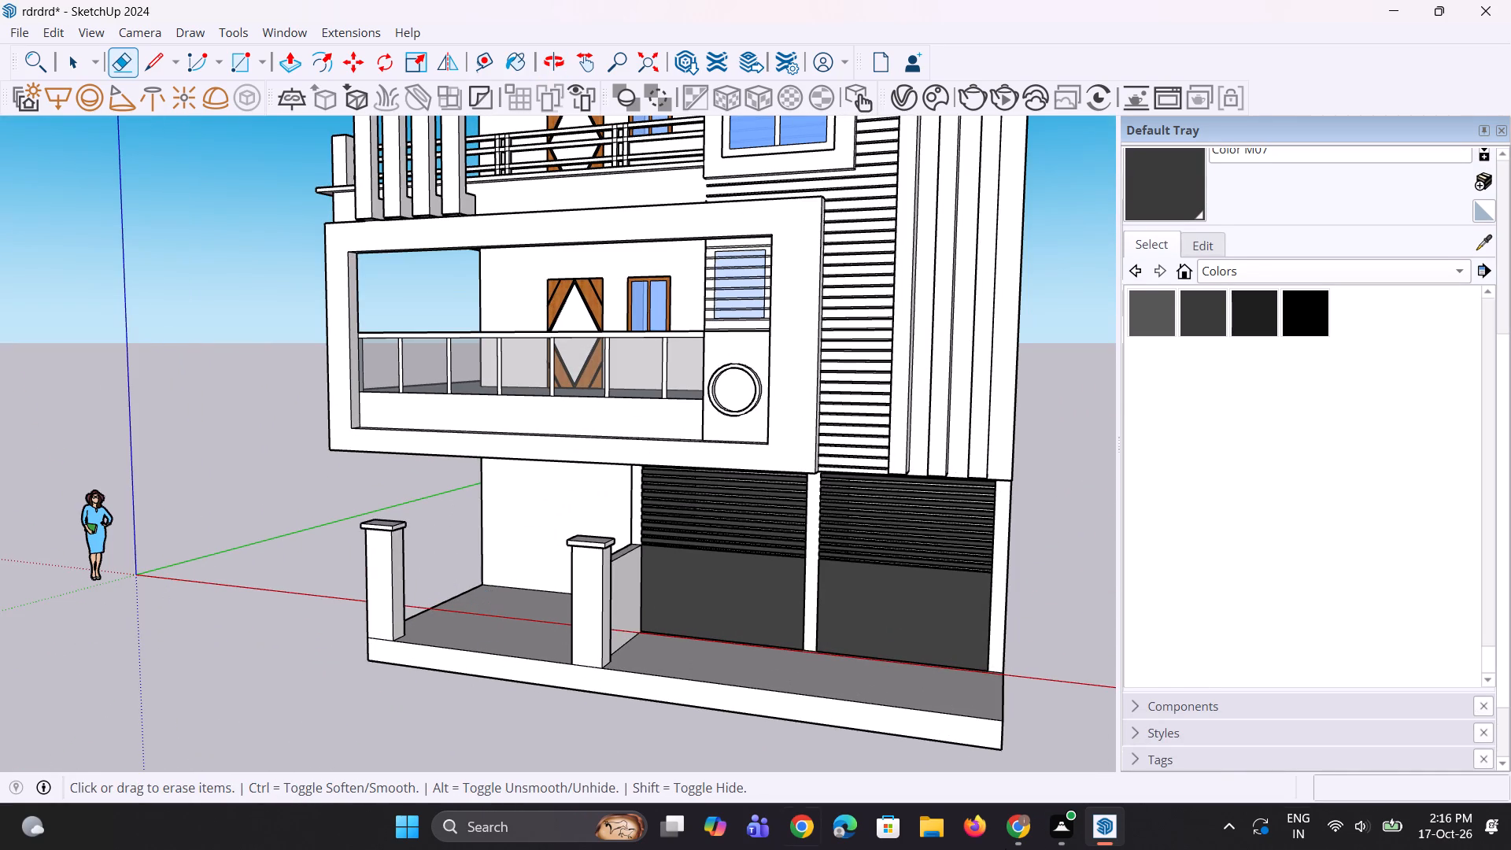
middle_drag(442, 746, 501, 609)
scroll(352, 600, up, 2)
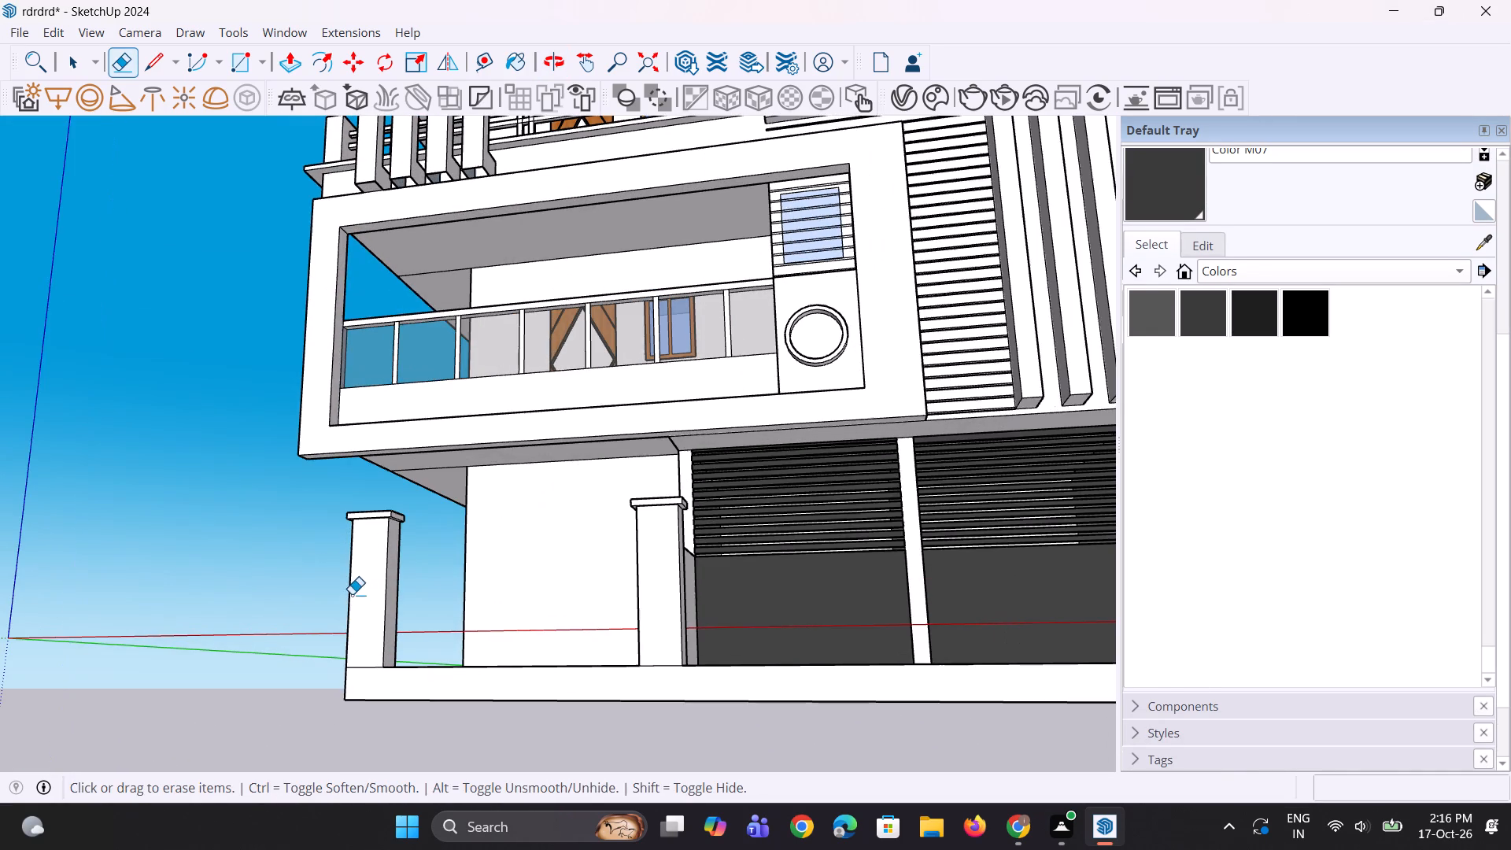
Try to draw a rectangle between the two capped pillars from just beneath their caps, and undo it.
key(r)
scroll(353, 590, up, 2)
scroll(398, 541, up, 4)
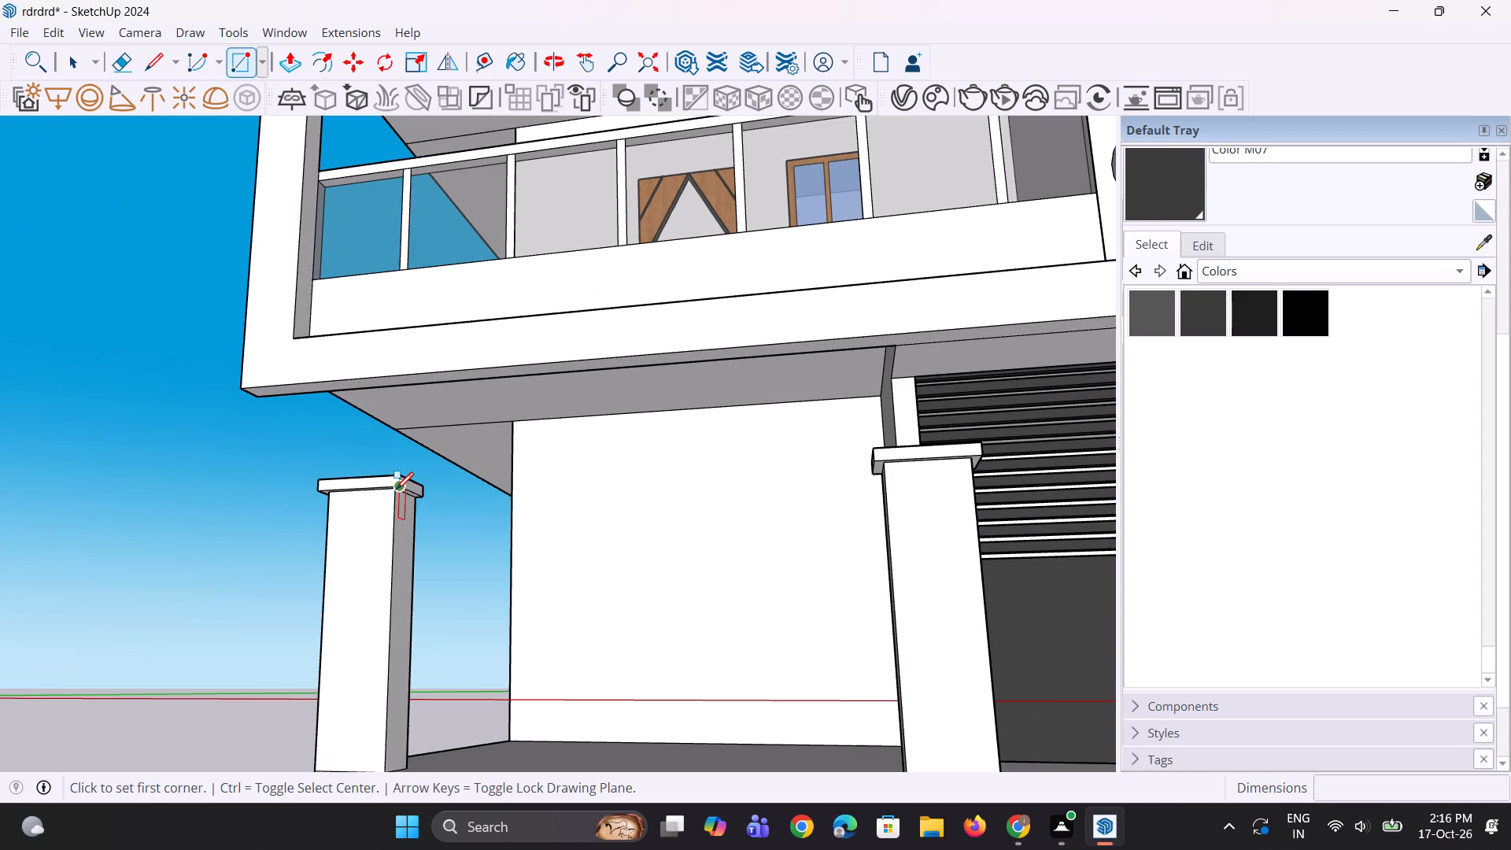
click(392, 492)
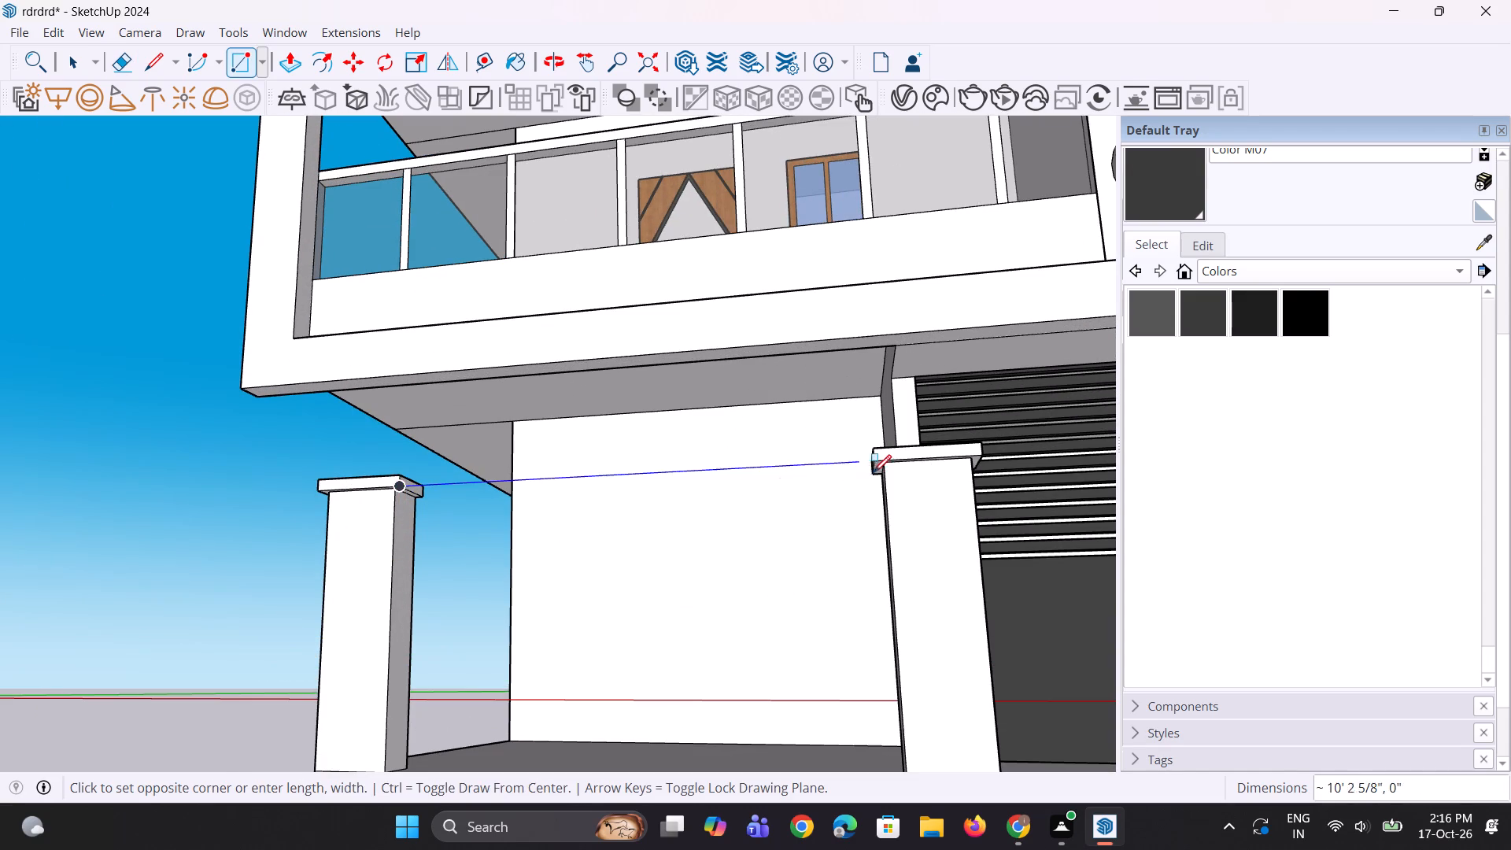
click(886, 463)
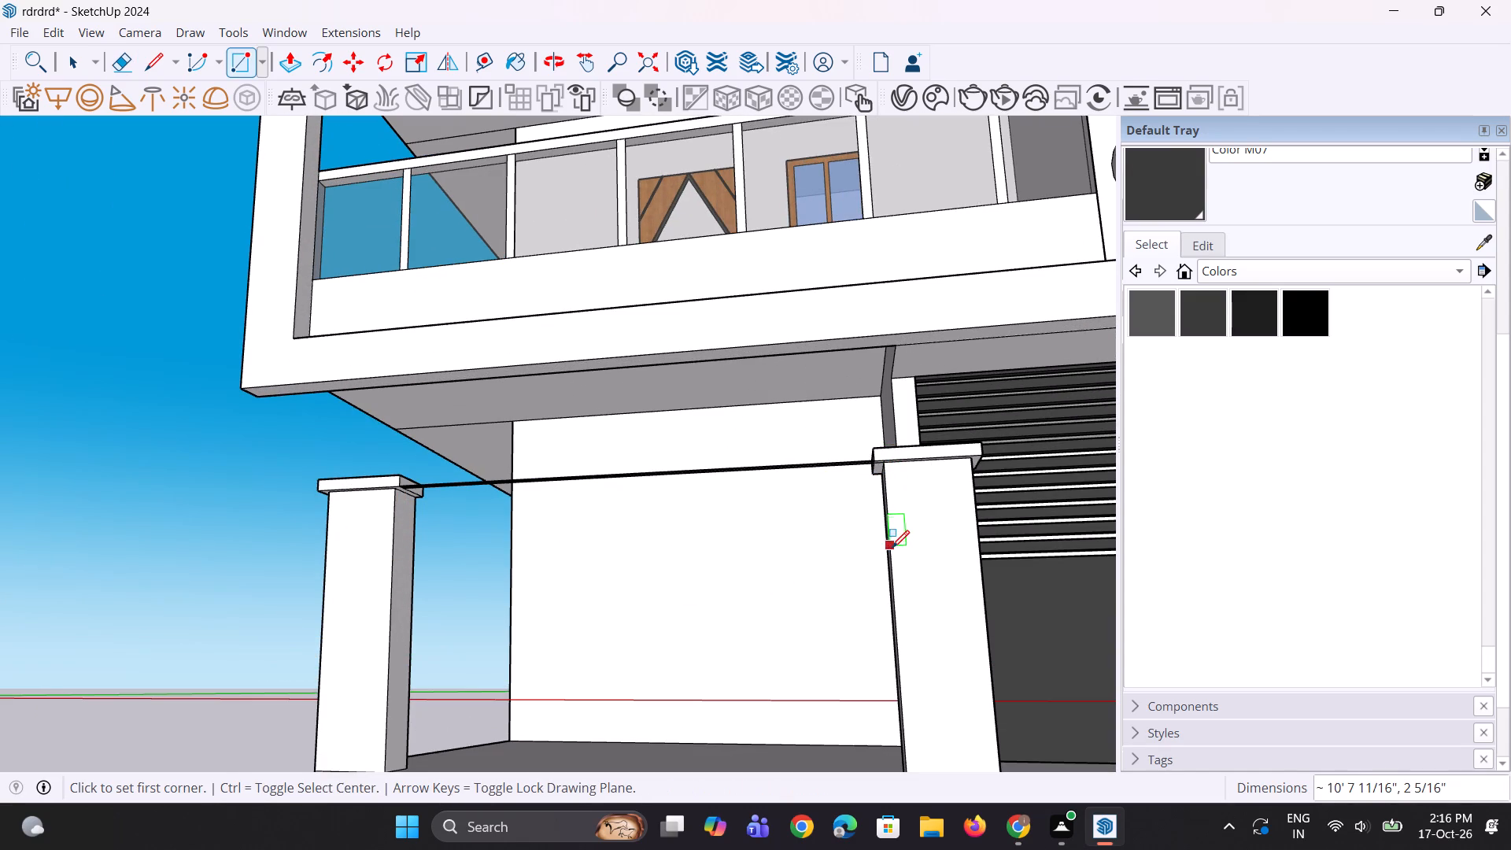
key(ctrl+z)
Draw a rectangle about 6' 3 9/16" by 10' 10" filling the opening between the two capped pillars, from cap underside to low wall.
scroll(222, 440, up, 2)
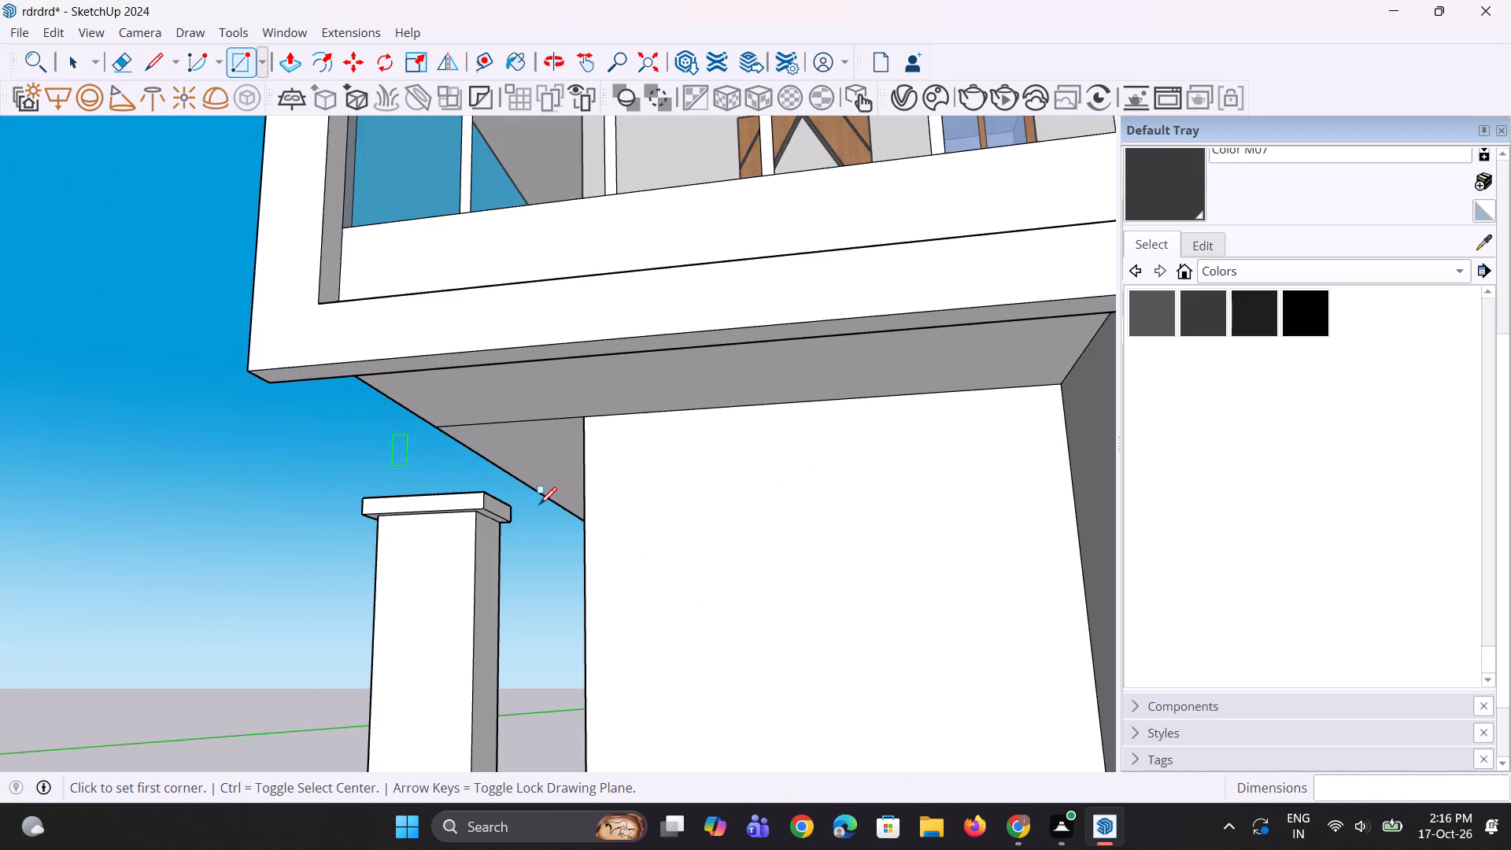
scroll(527, 504, up, 1)
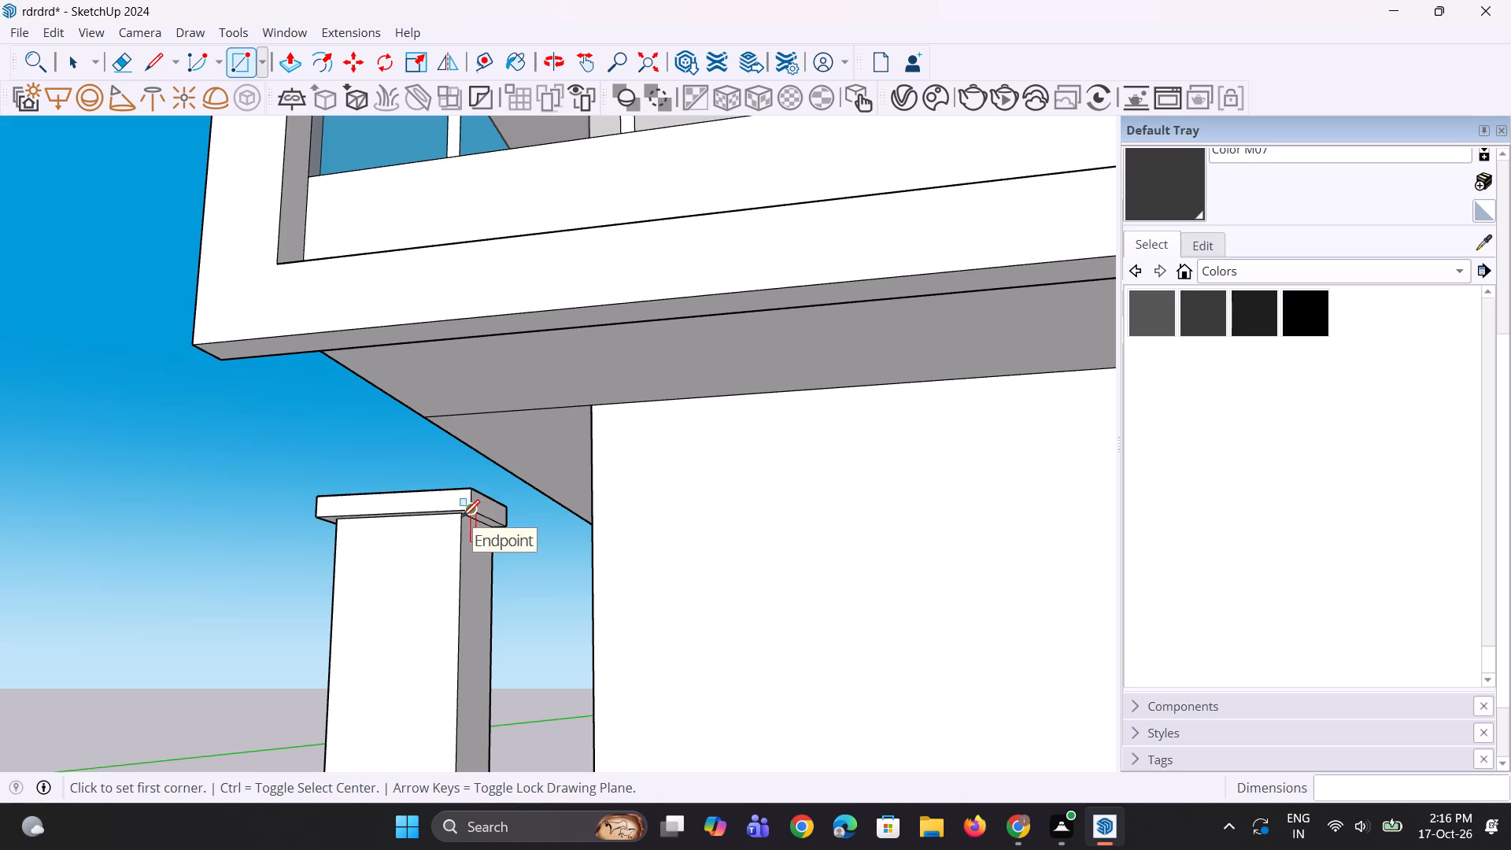
scroll(461, 517, up, 3)
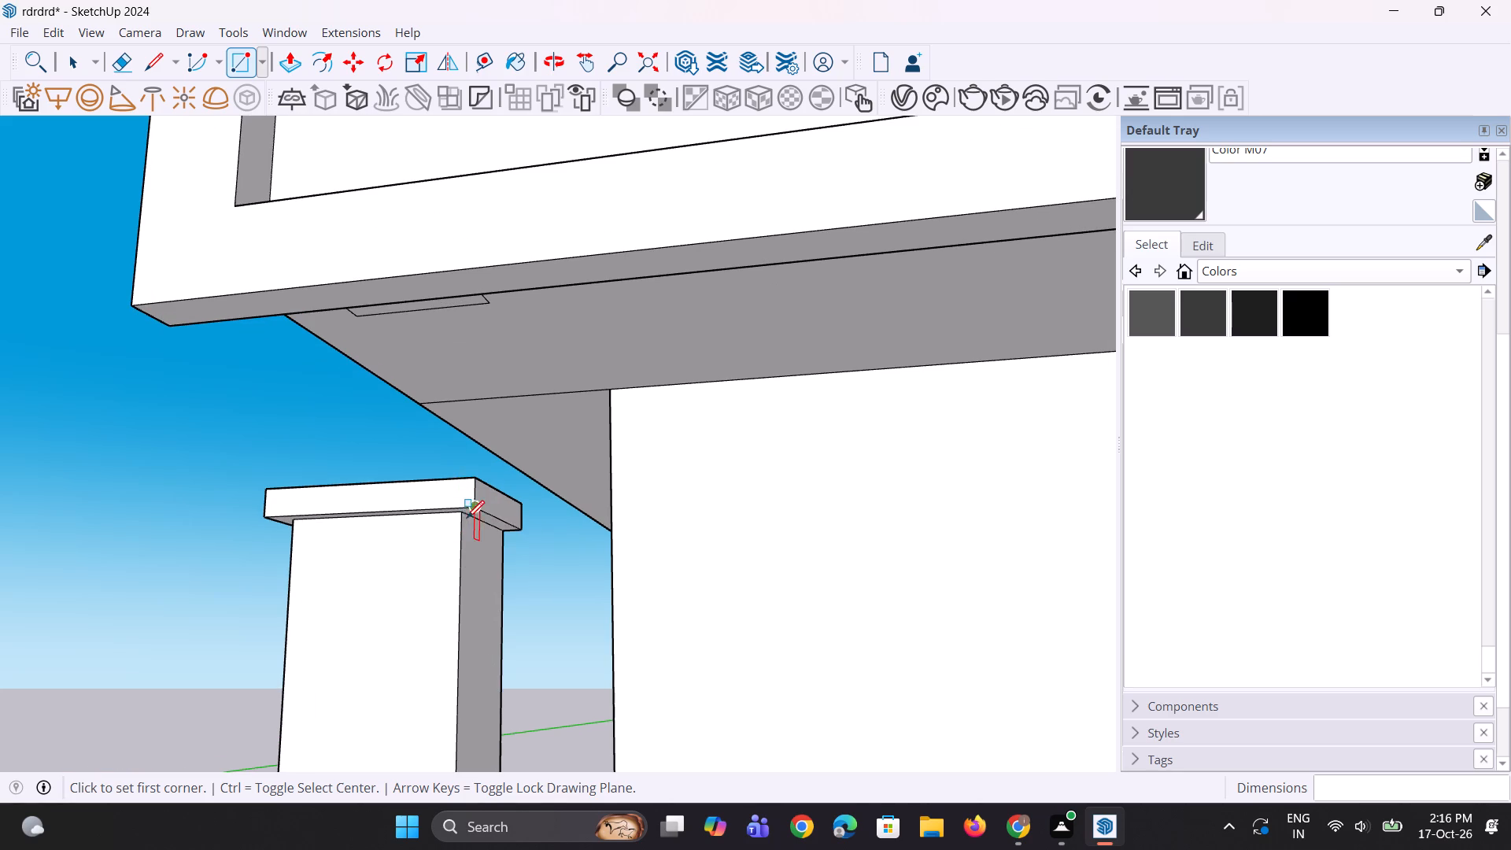
scroll(462, 519, up, 4)
click(456, 519)
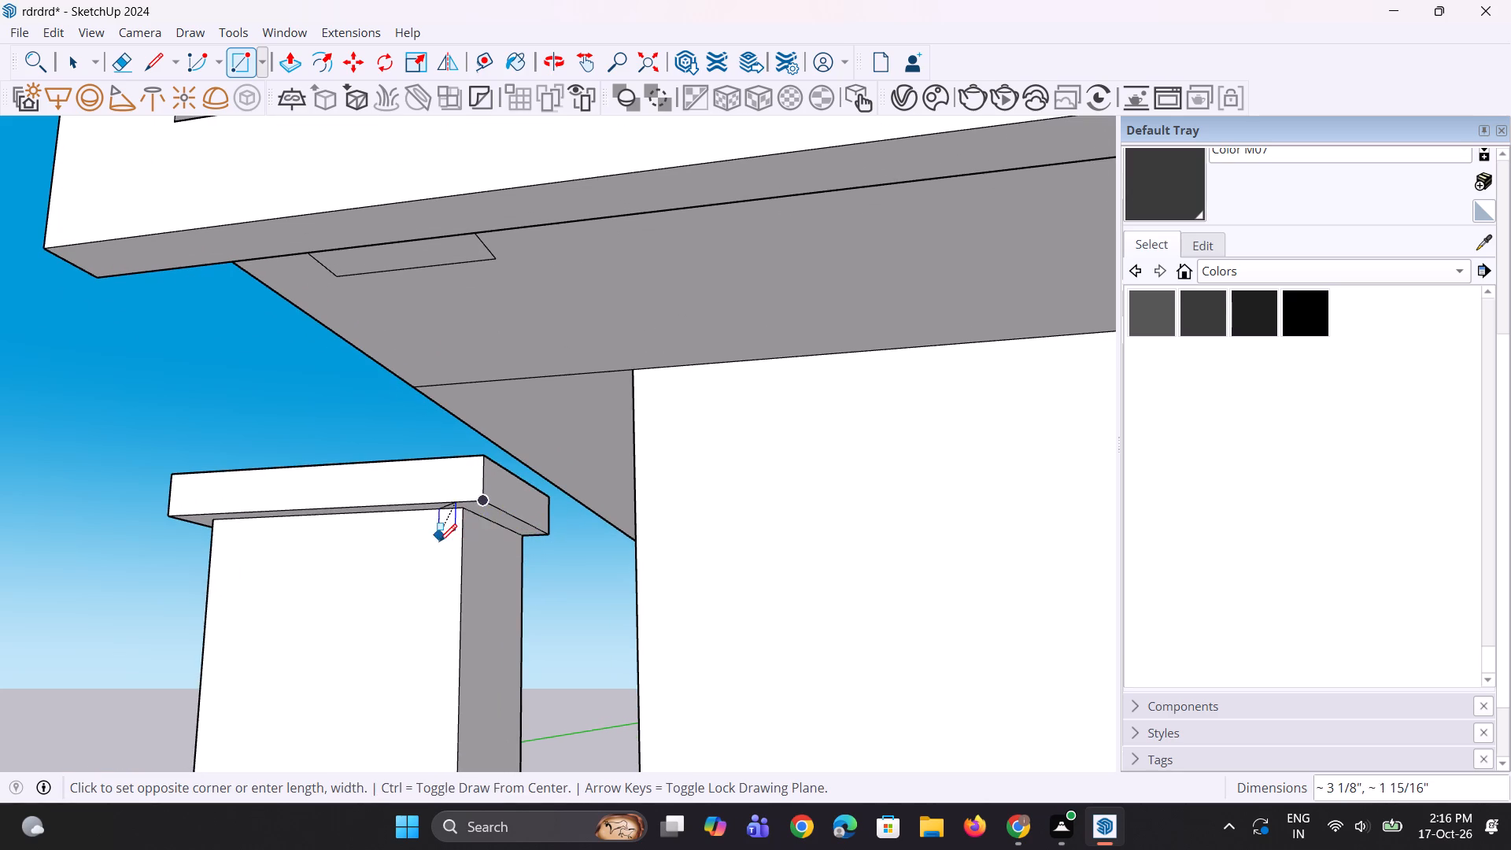
key(Escape)
scroll(480, 519, up, 1)
click(462, 516)
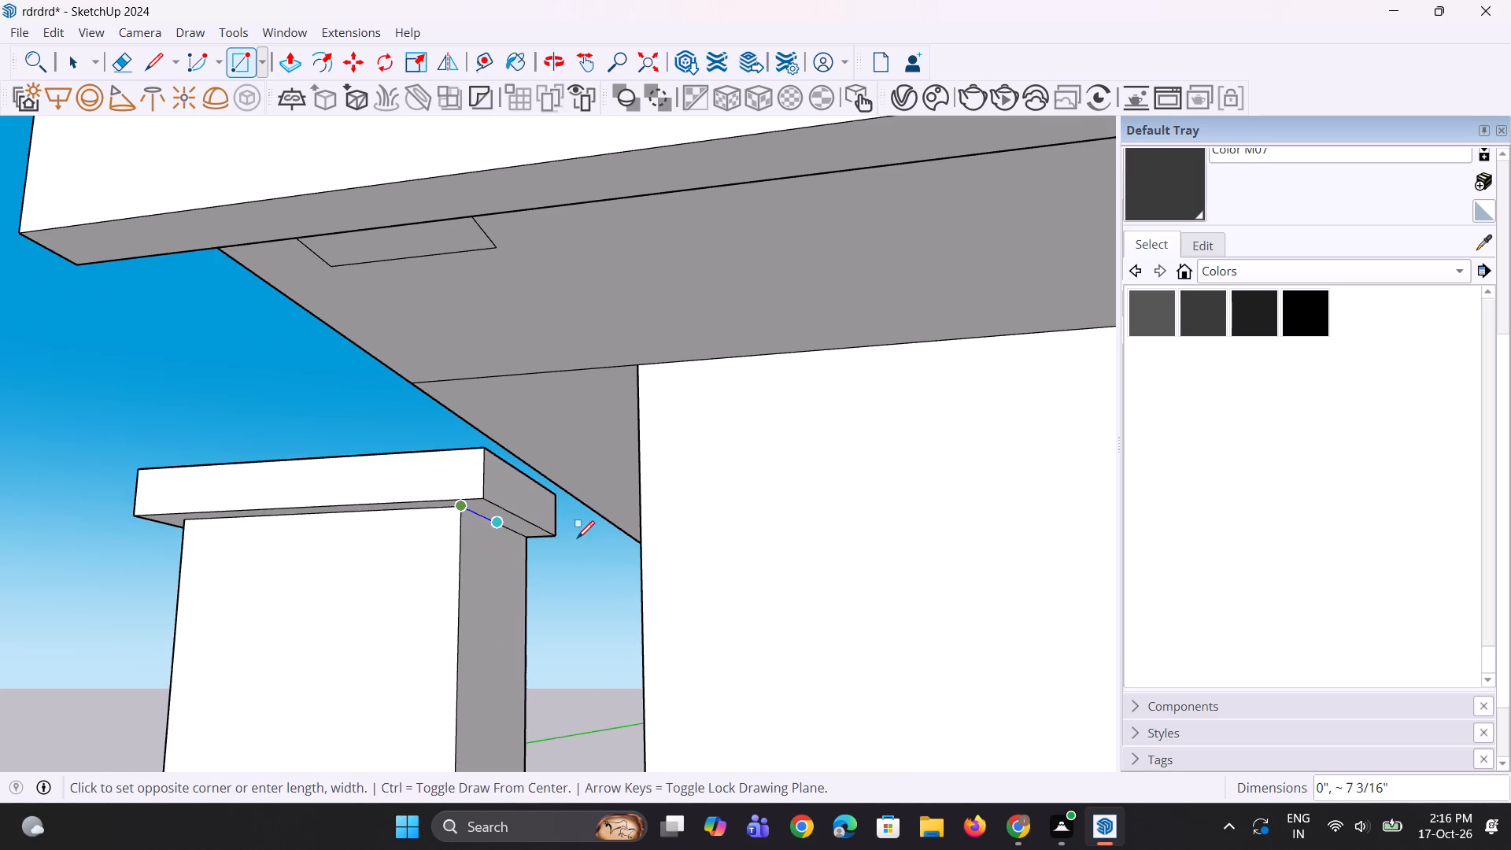
scroll(510, 545, down, 14)
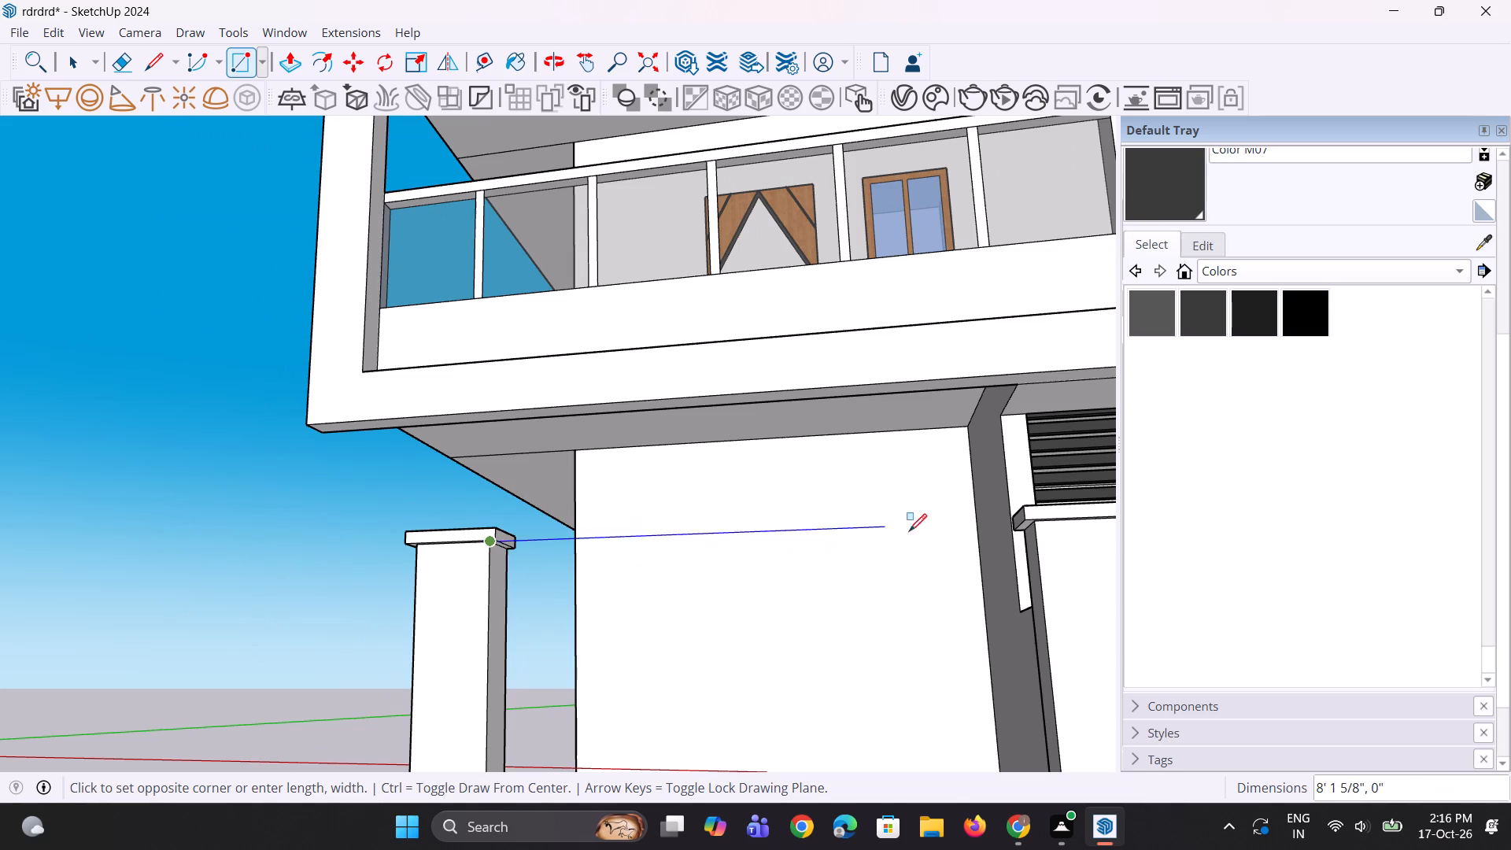
scroll(1029, 534, up, 7)
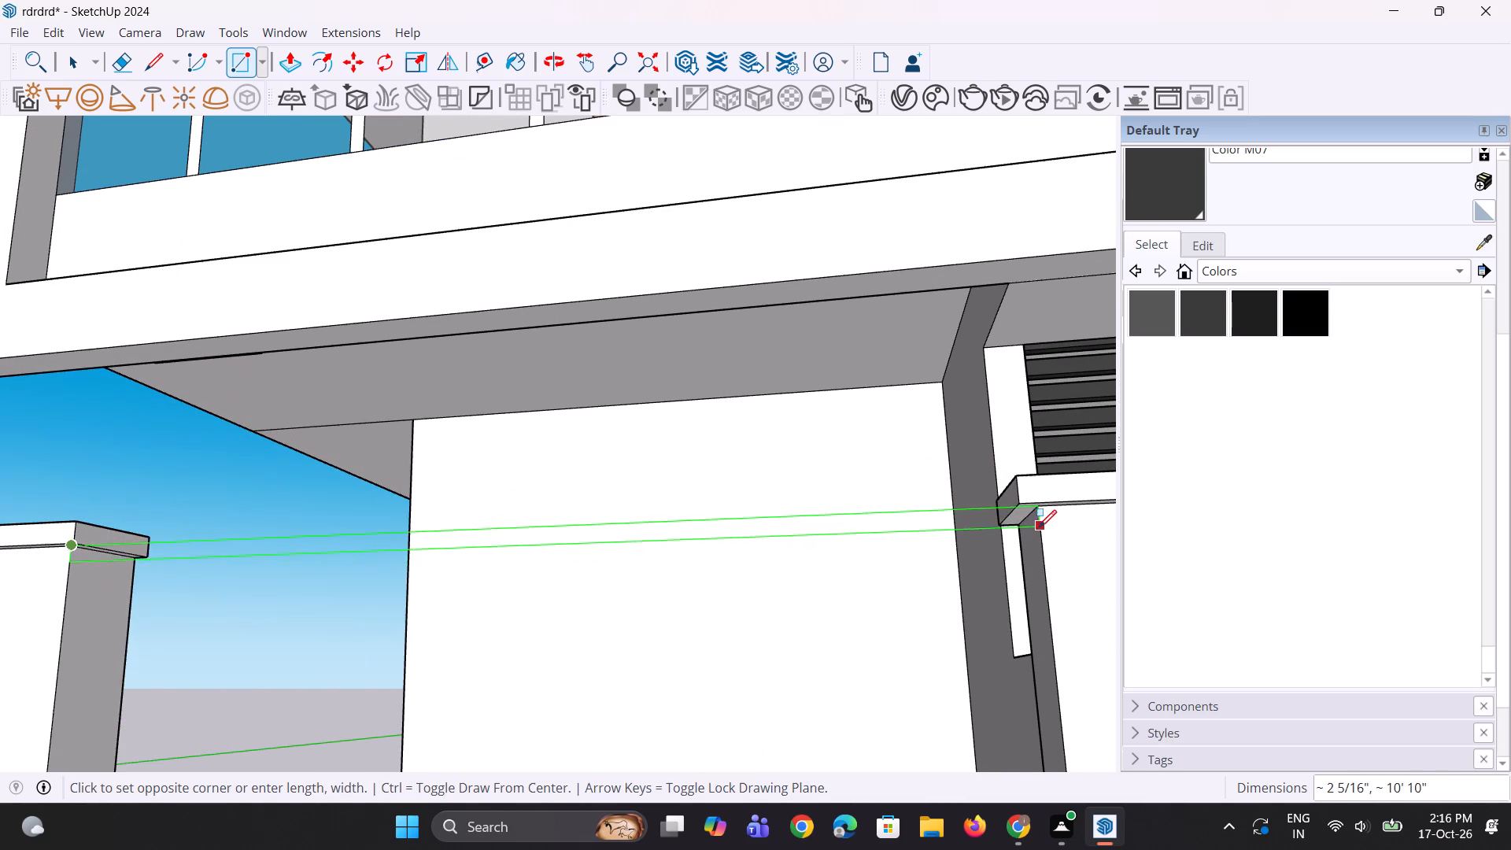
scroll(1037, 515, up, 6)
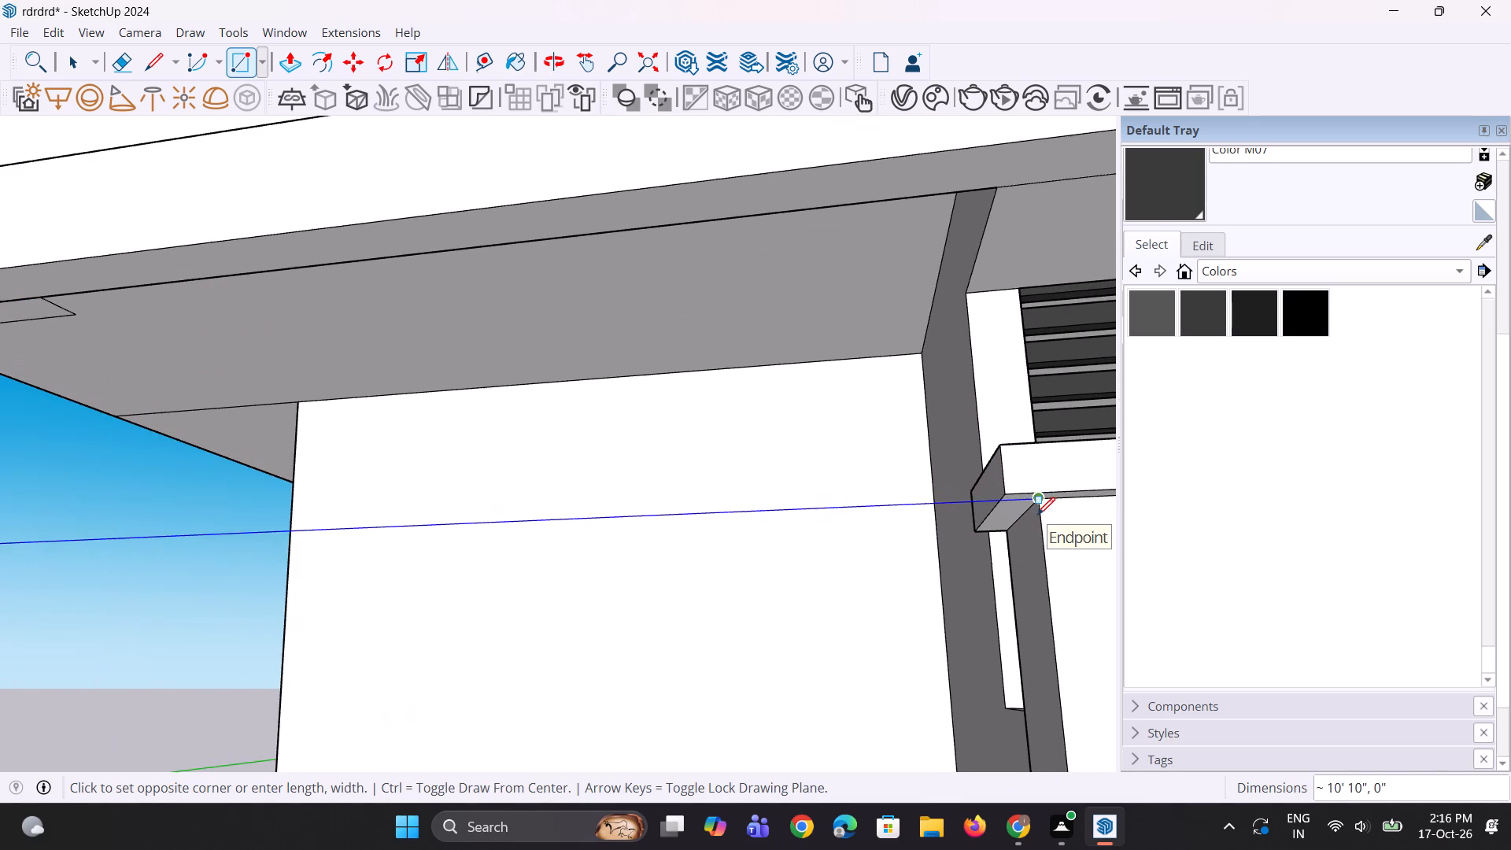
click(1039, 506)
scroll(1046, 648, down, 5)
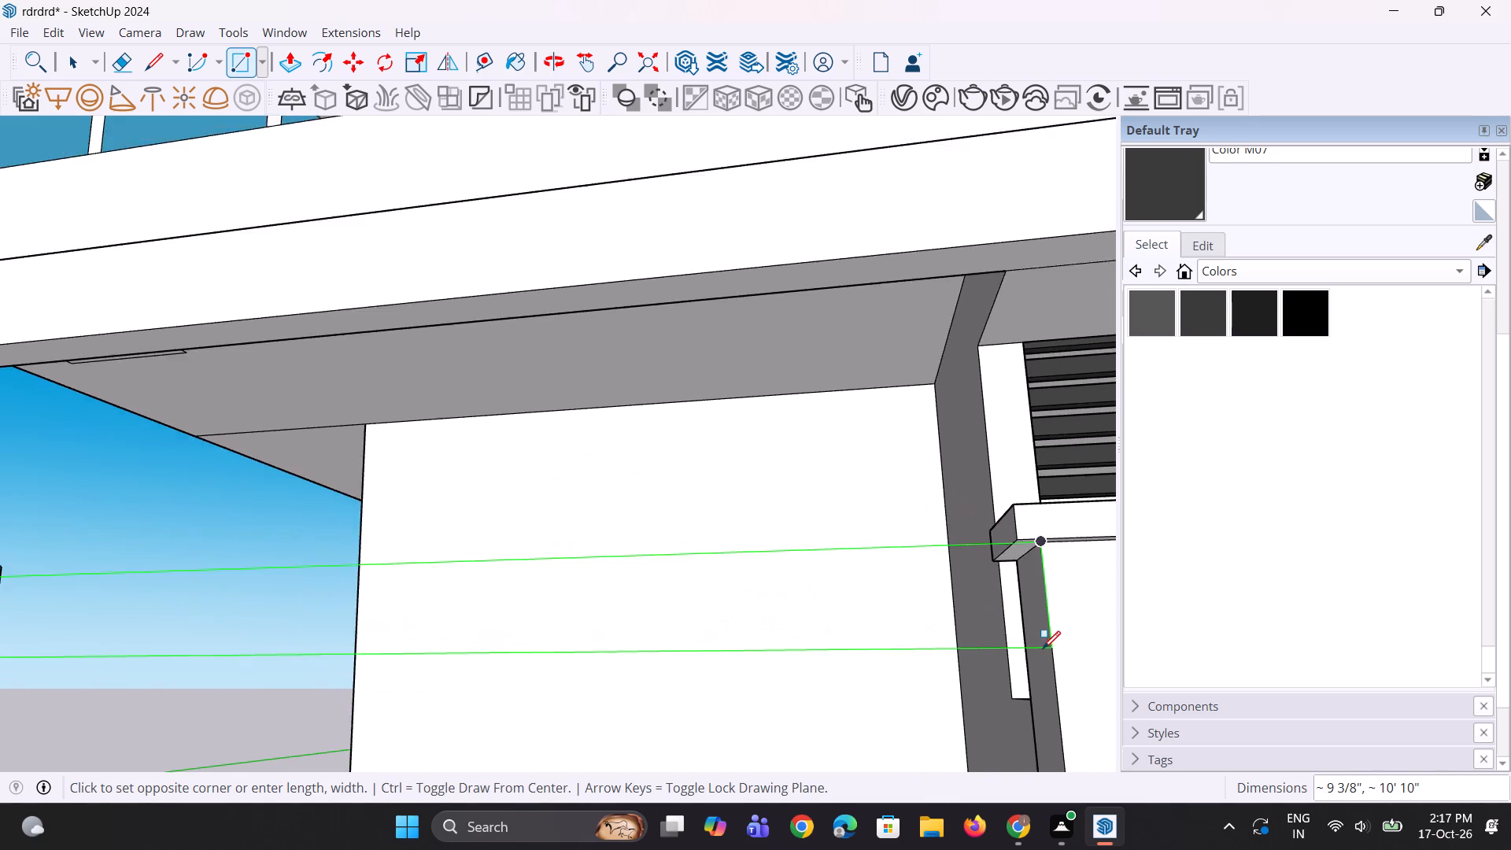
scroll(1043, 649, down, 20)
scroll(1043, 649, down, 4)
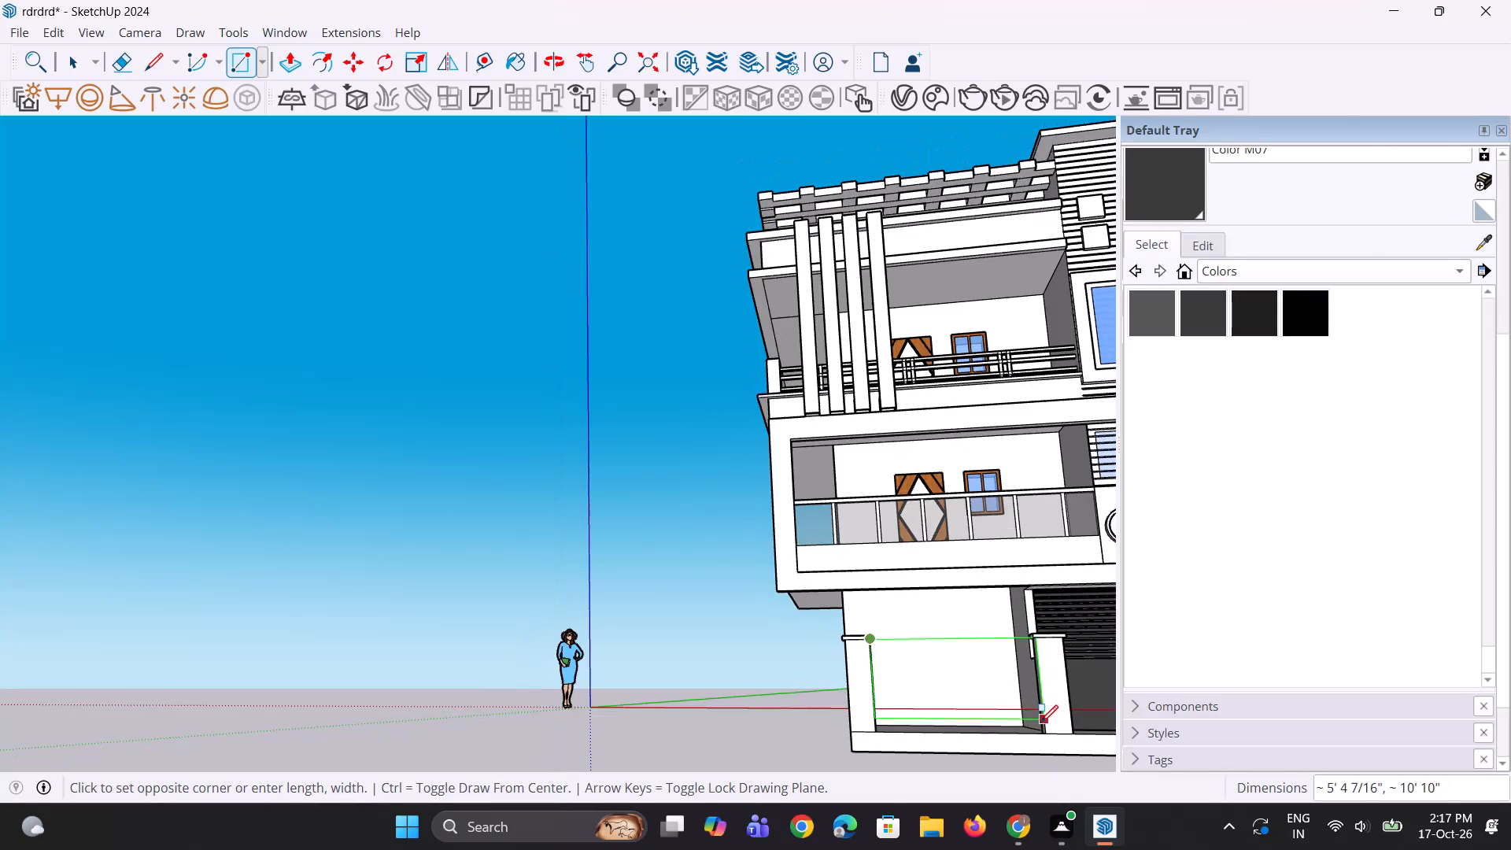
scroll(1044, 736, up, 14)
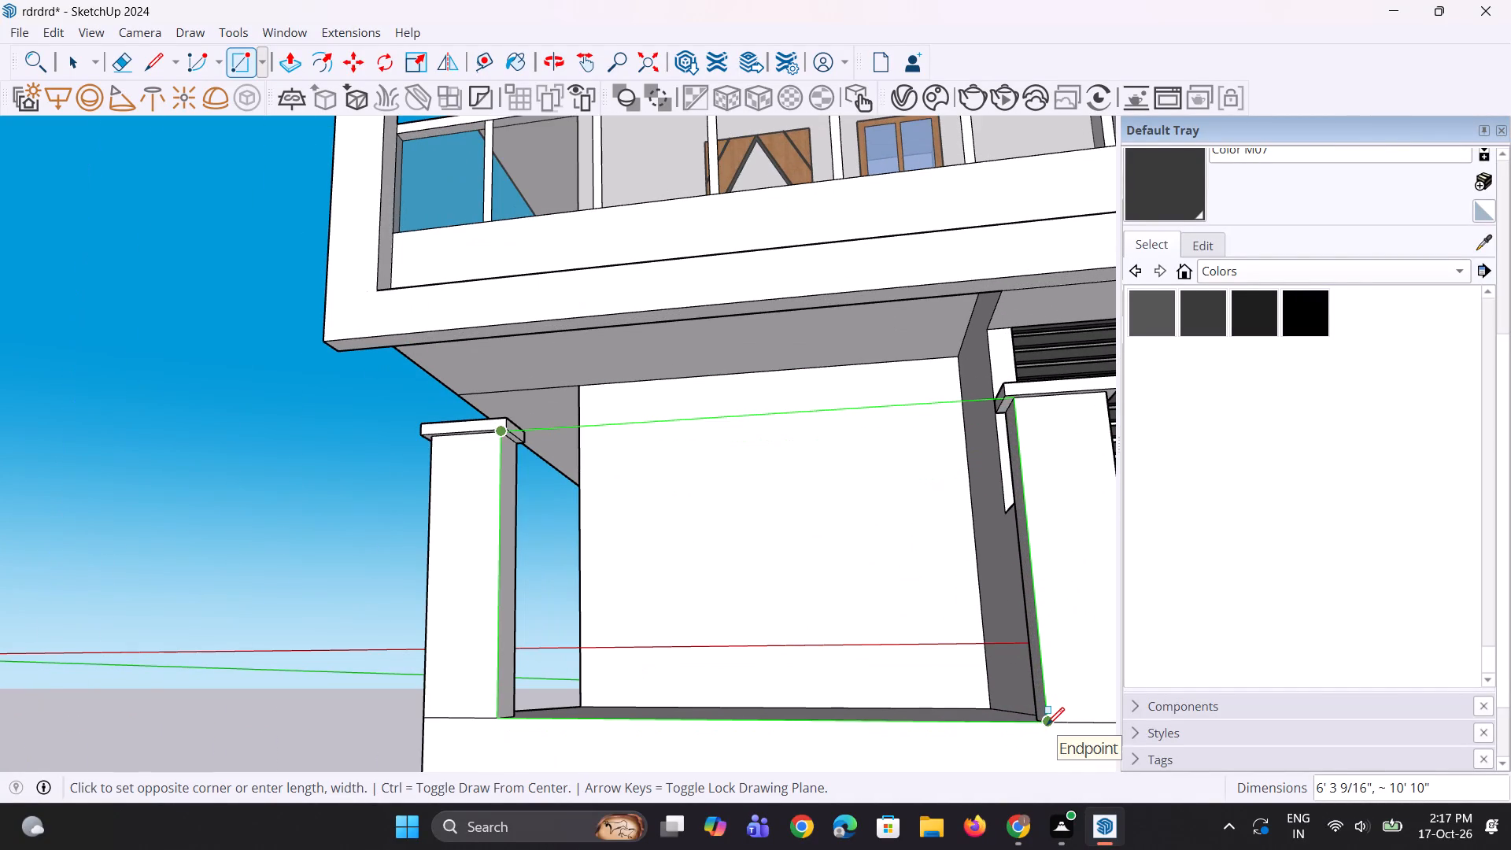
click(1047, 725)
Copy the rectangular face between the pillars about 16' along the porch's front direction to open ground beside the house.
scroll(636, 646, down, 5)
middle_drag(604, 619, 621, 769)
key(space)
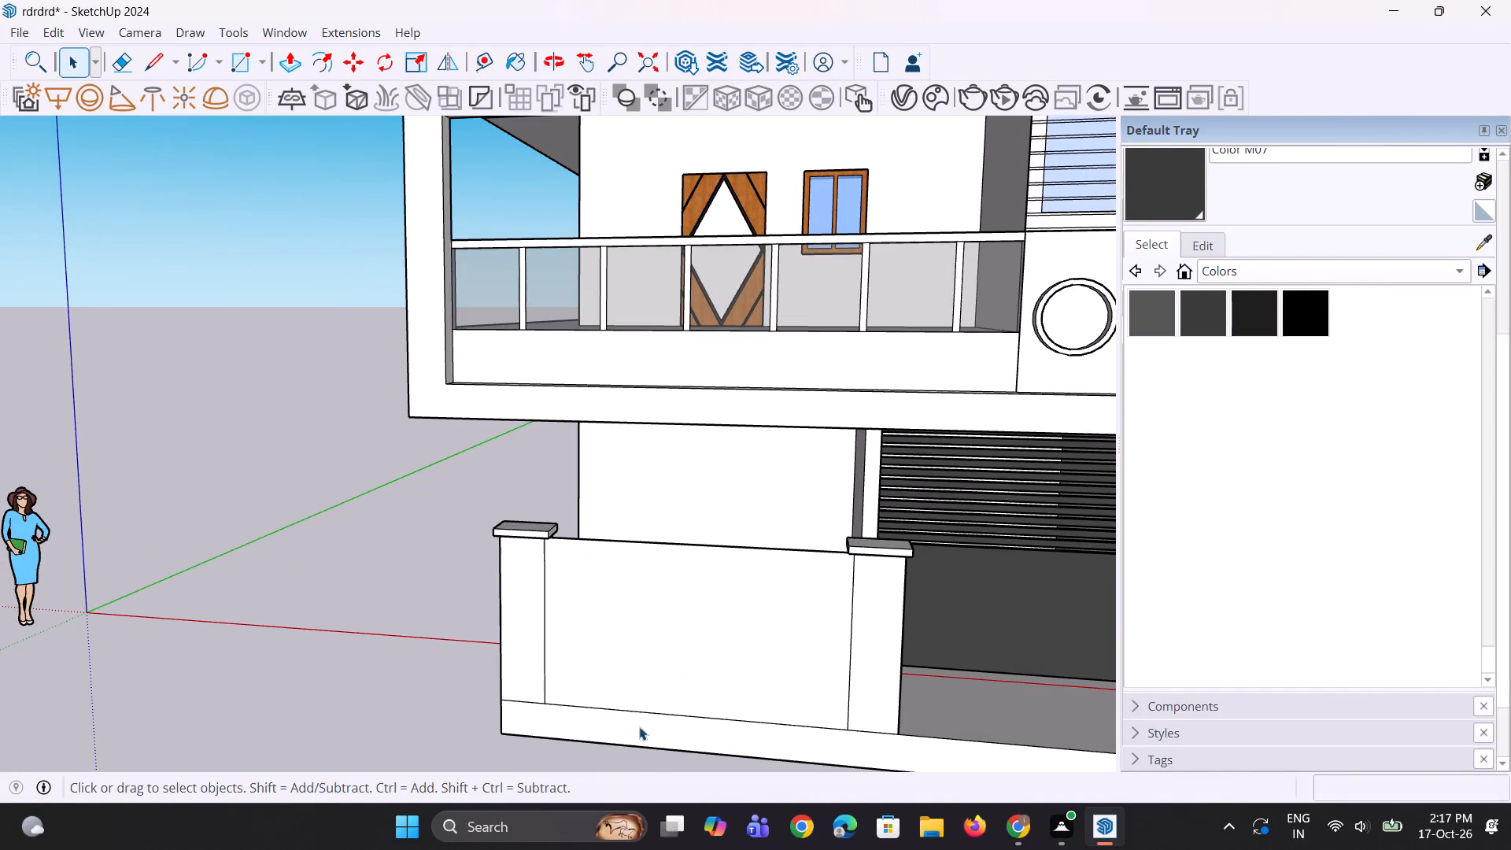
key(space)
click(674, 660)
key(m)
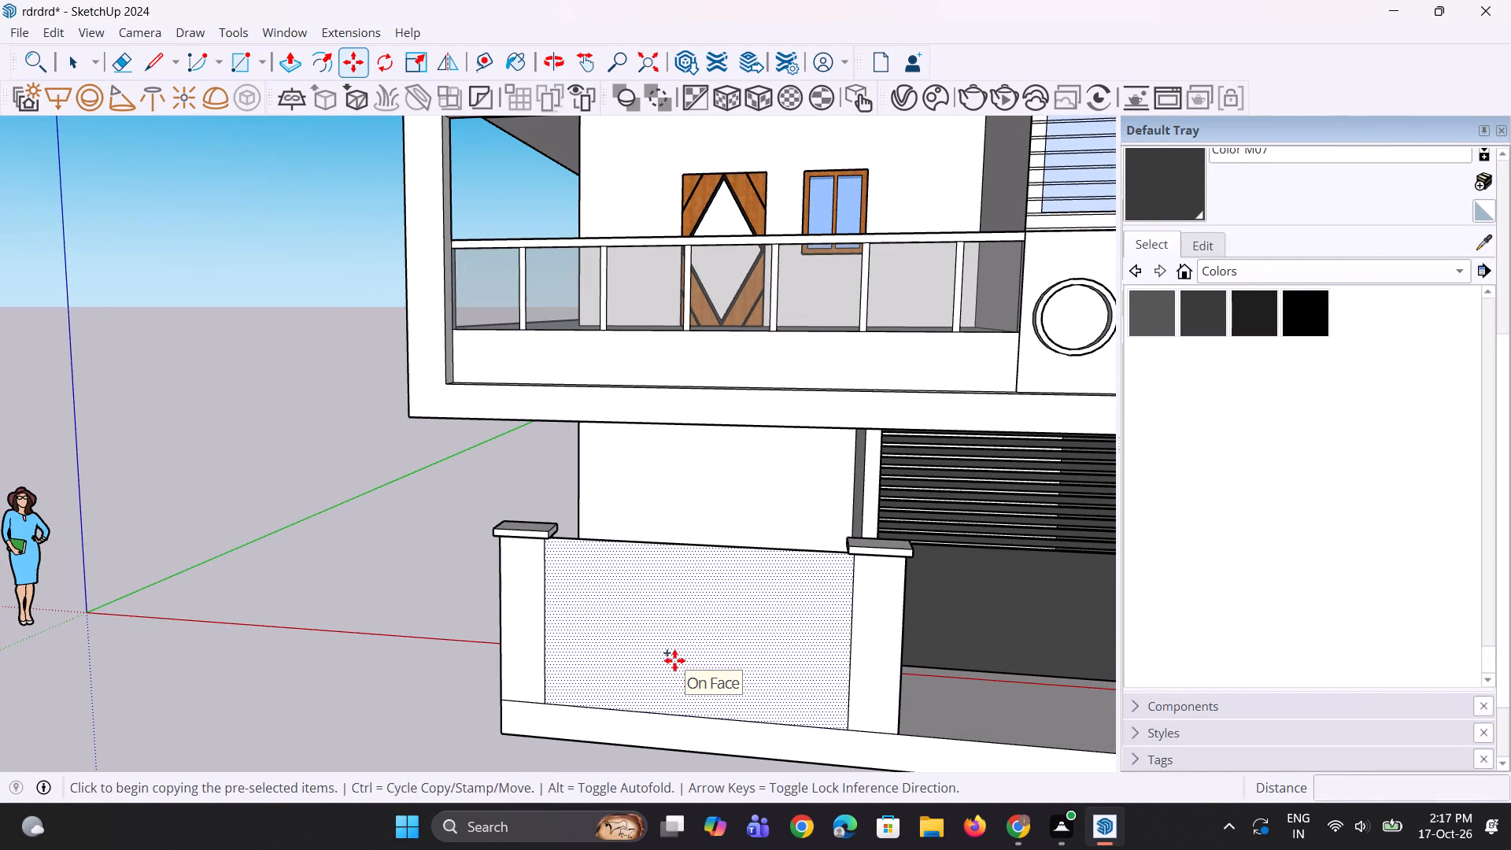
click(674, 660)
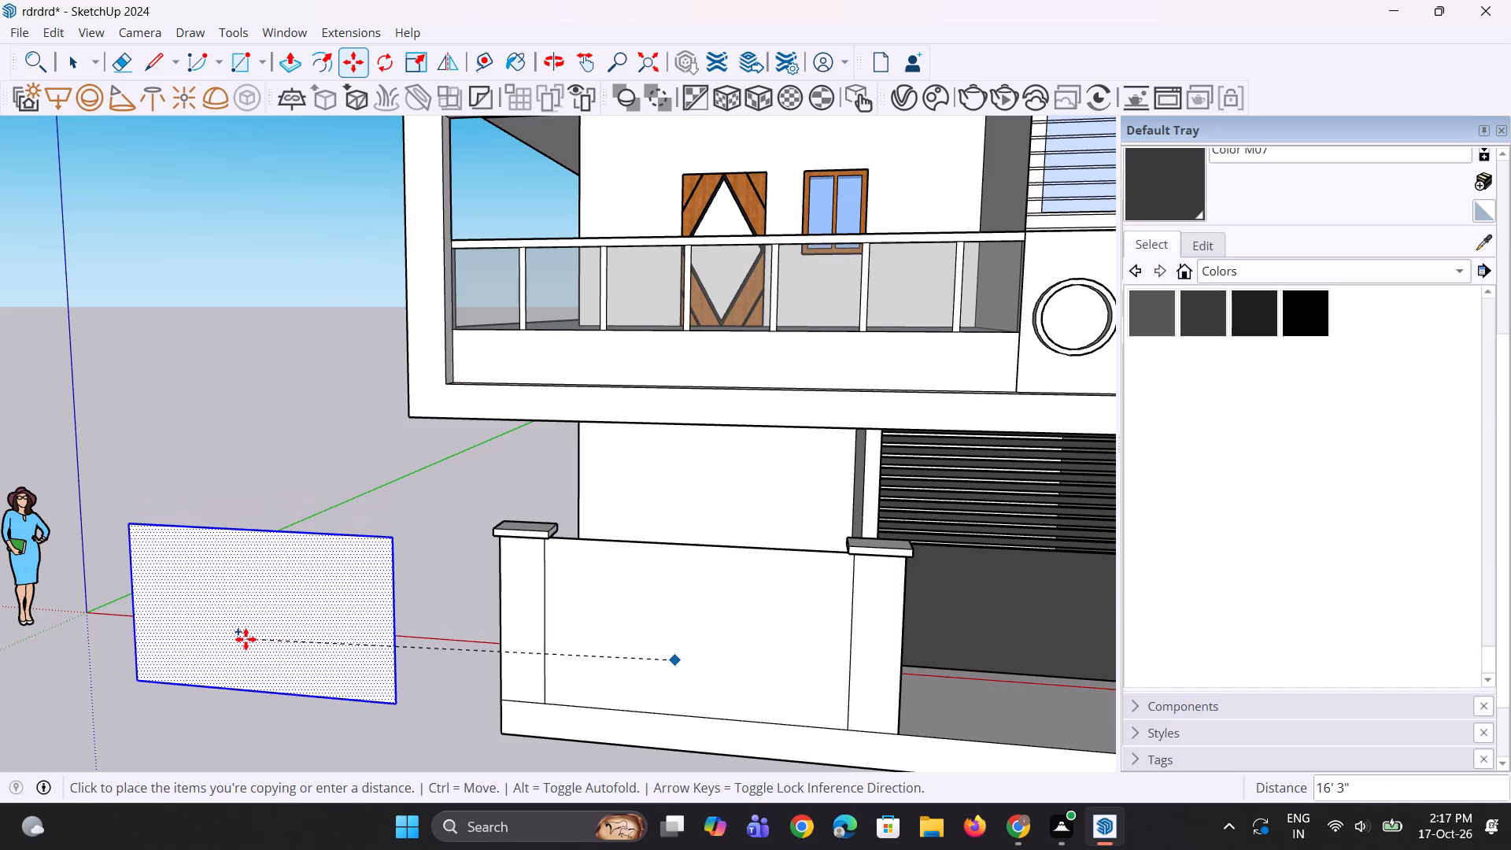
click(250, 619)
key(space)
Erase the top edge of the original rectangle between the two pillars to reopen the gap.
key(e)
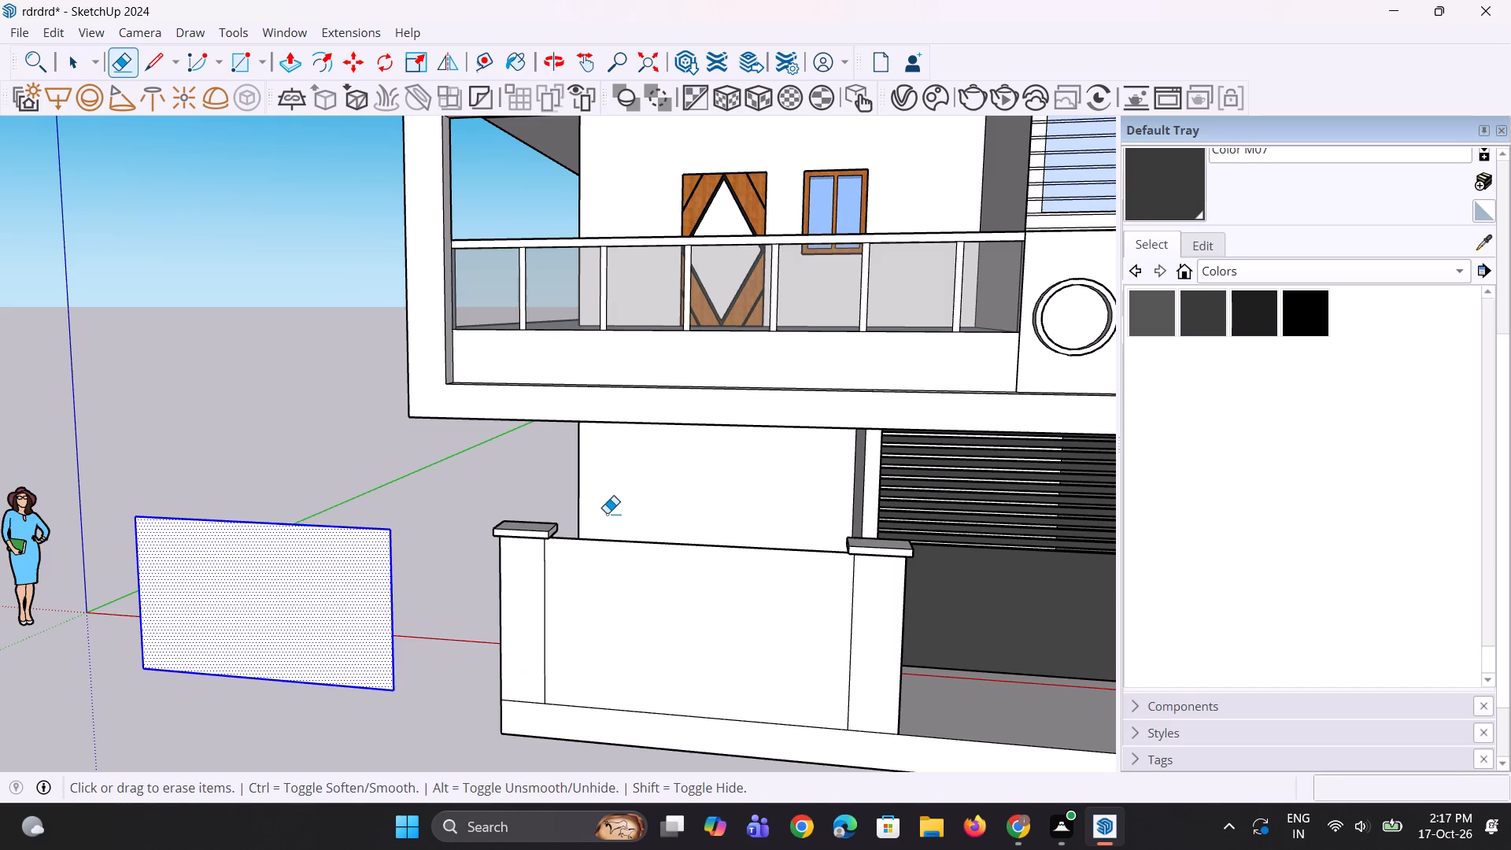
click(647, 543)
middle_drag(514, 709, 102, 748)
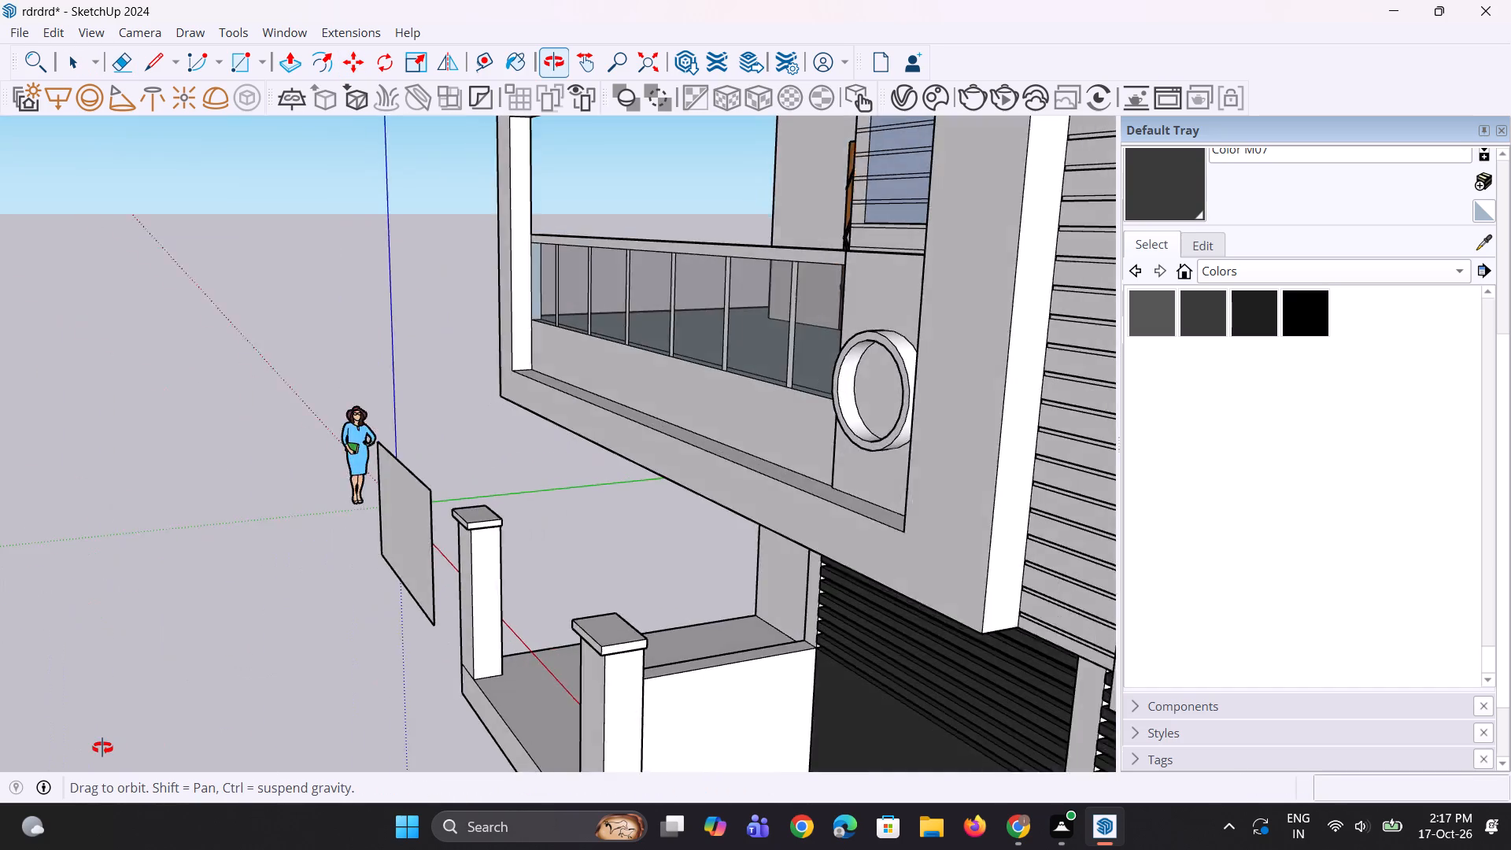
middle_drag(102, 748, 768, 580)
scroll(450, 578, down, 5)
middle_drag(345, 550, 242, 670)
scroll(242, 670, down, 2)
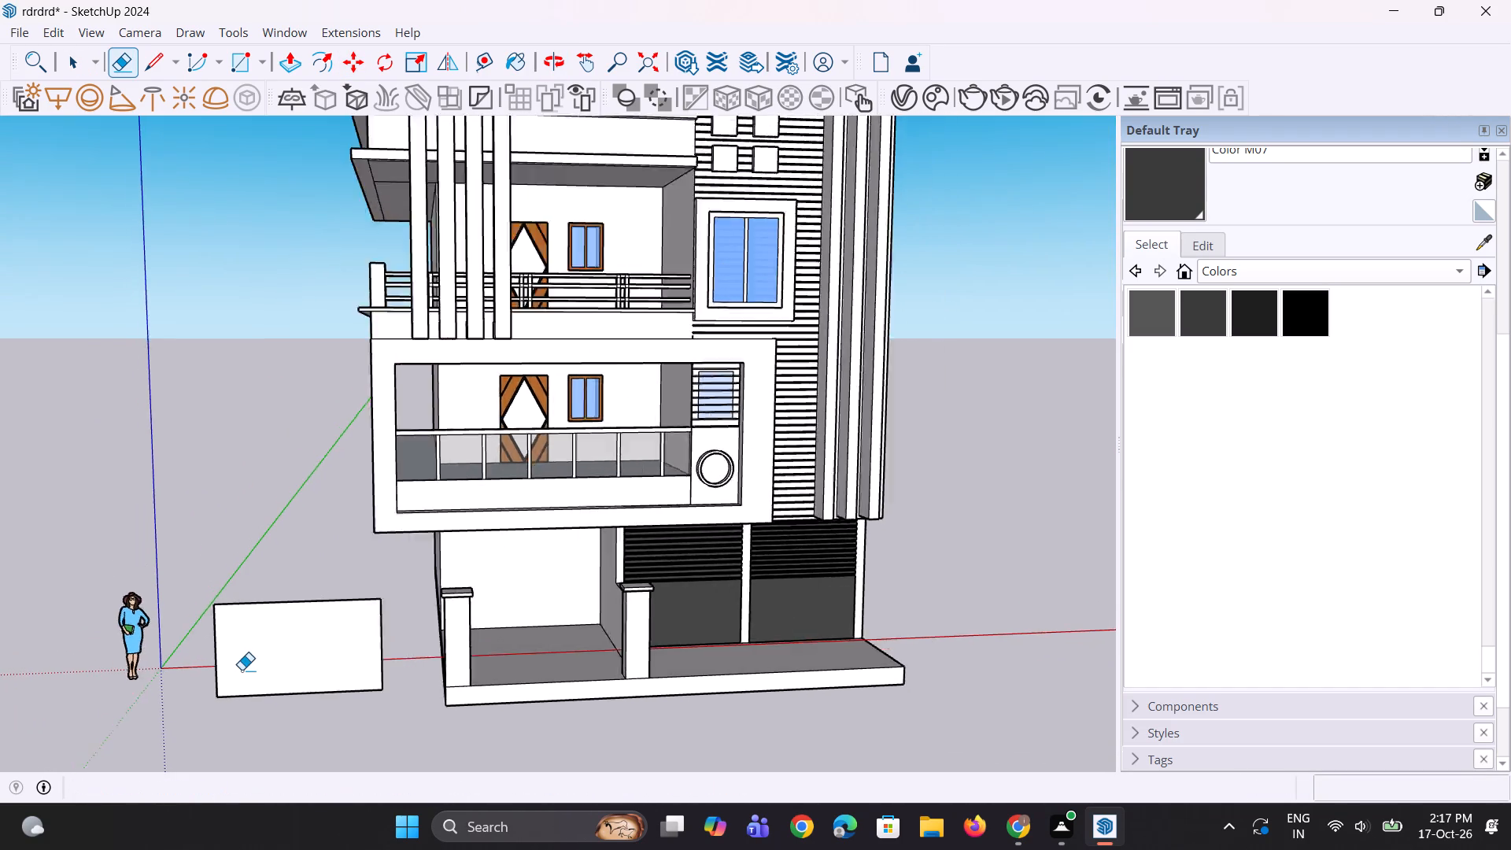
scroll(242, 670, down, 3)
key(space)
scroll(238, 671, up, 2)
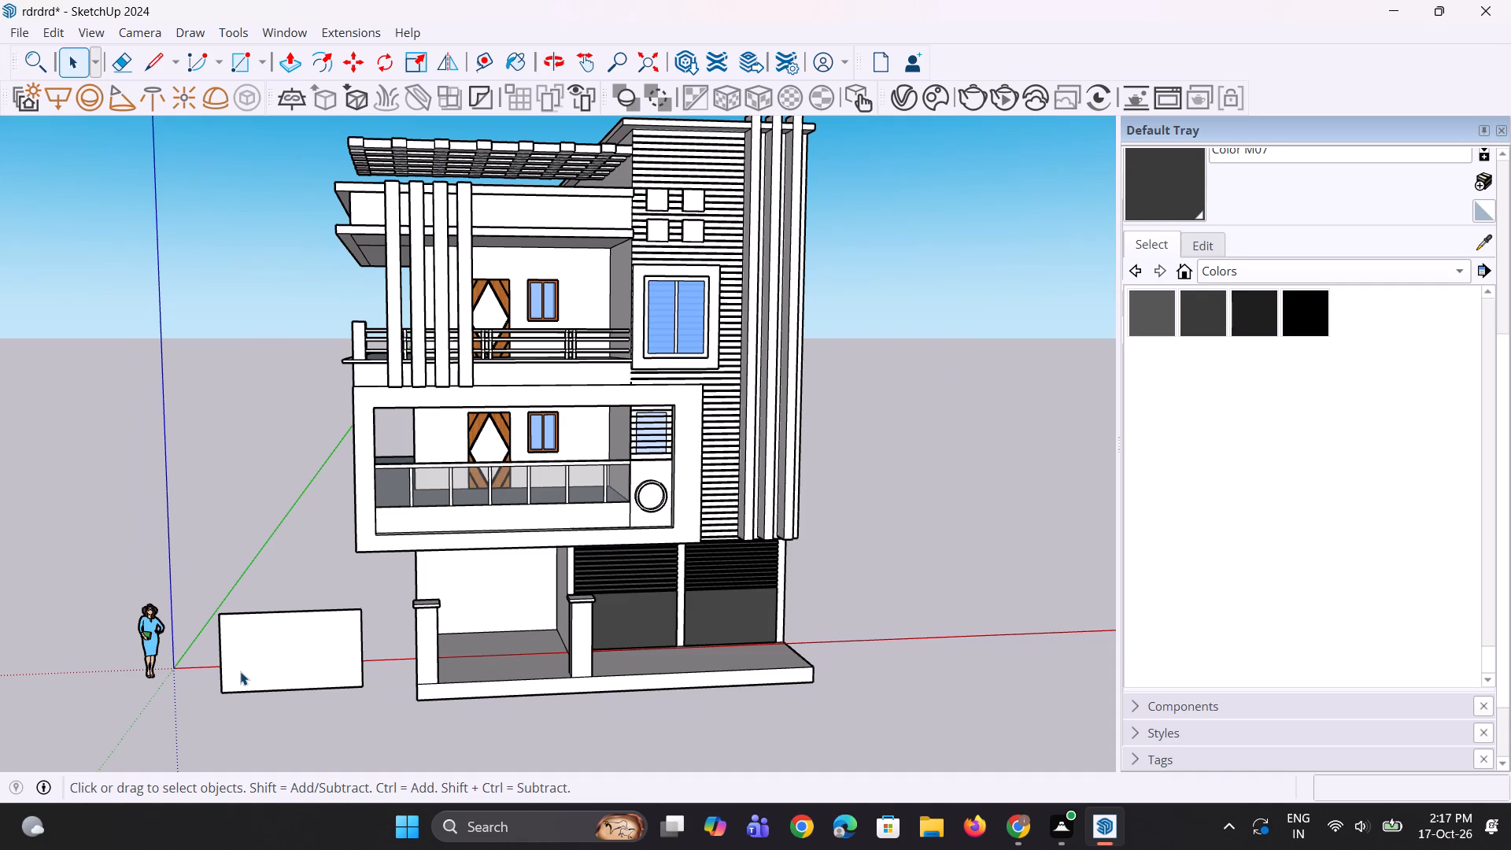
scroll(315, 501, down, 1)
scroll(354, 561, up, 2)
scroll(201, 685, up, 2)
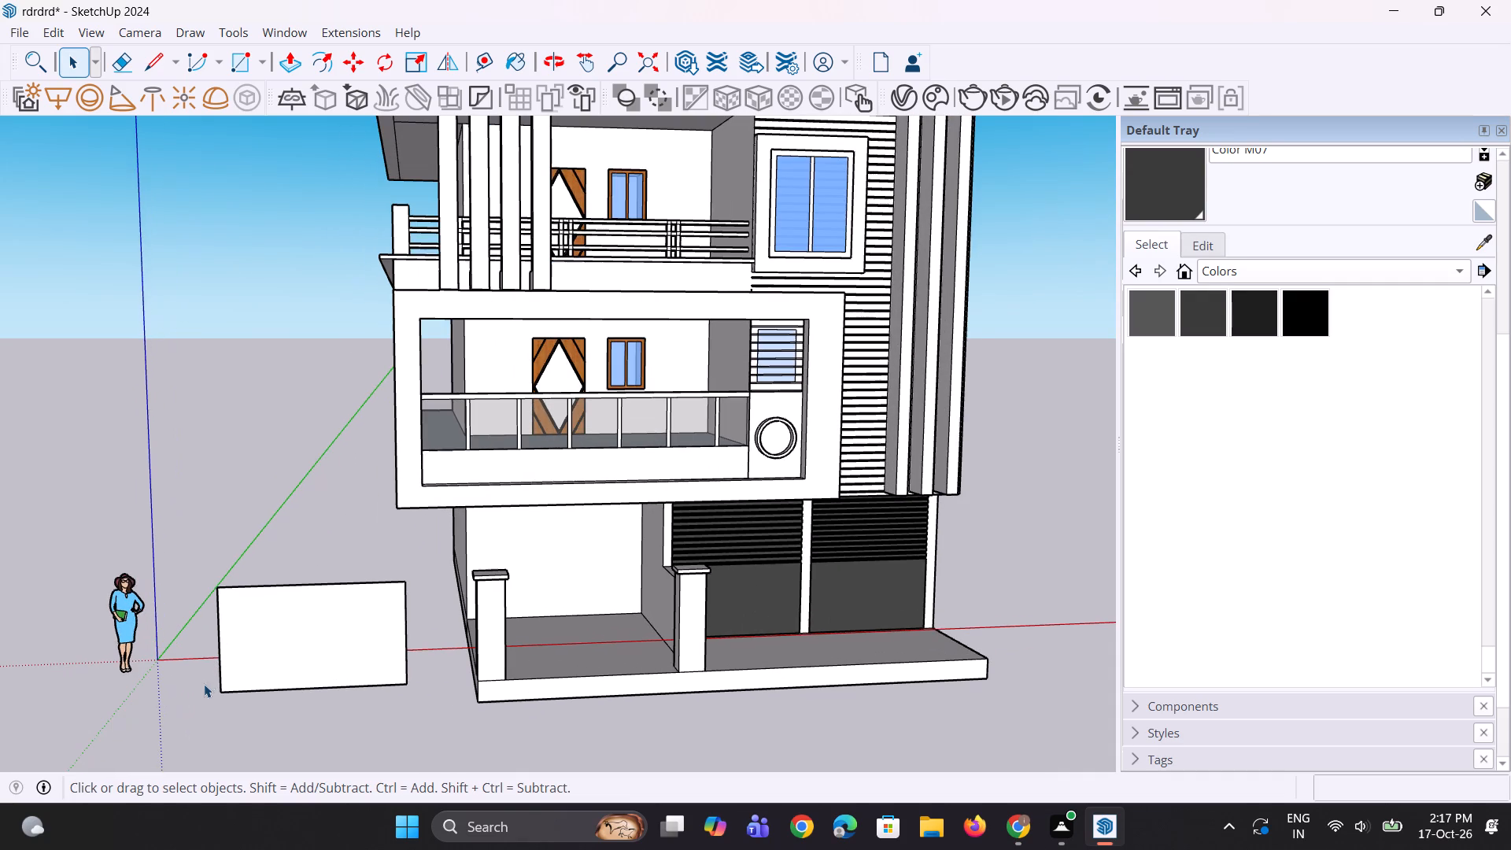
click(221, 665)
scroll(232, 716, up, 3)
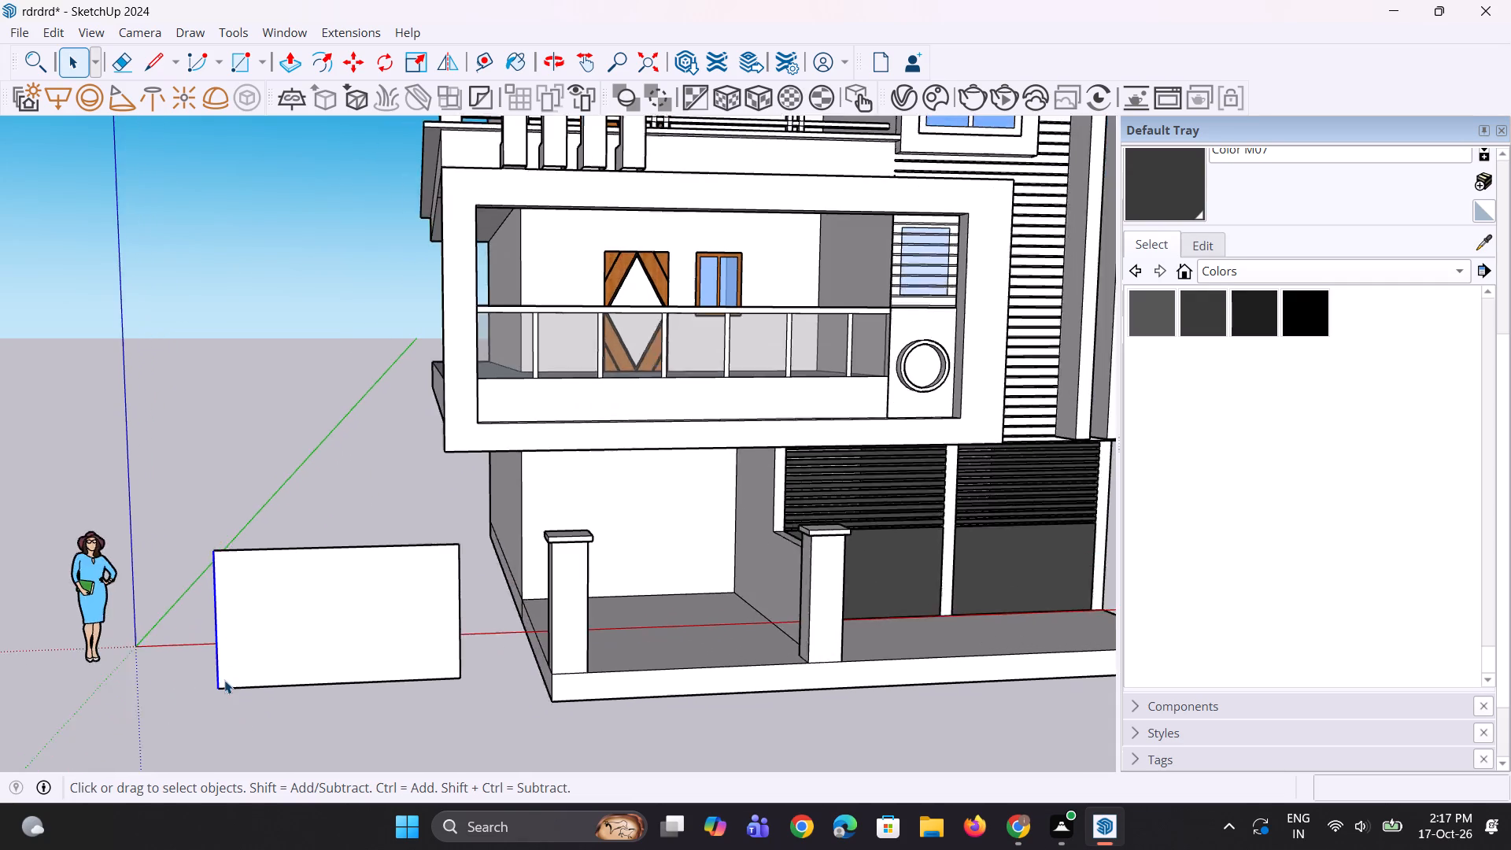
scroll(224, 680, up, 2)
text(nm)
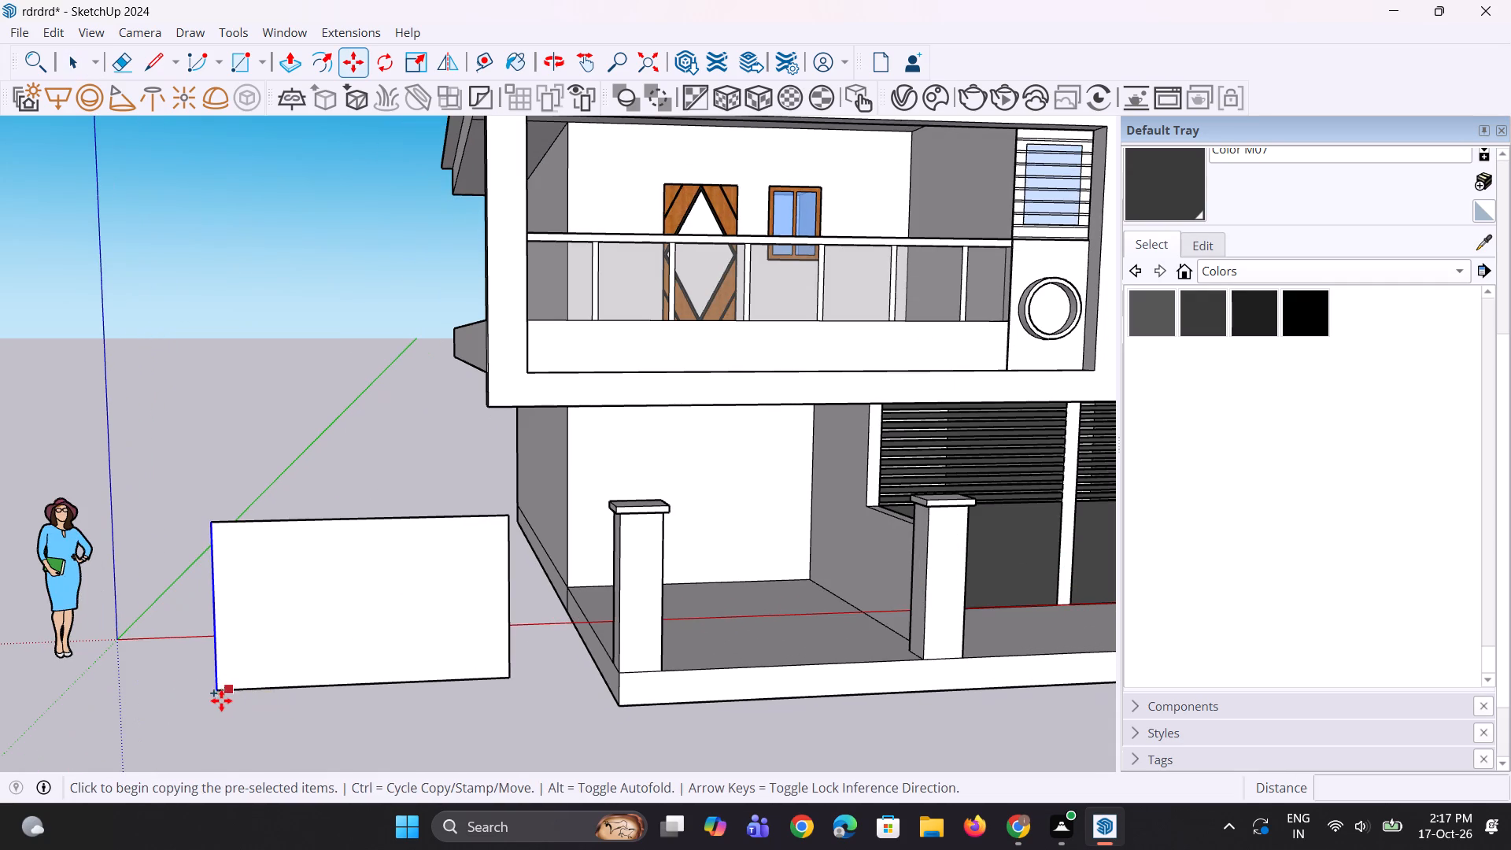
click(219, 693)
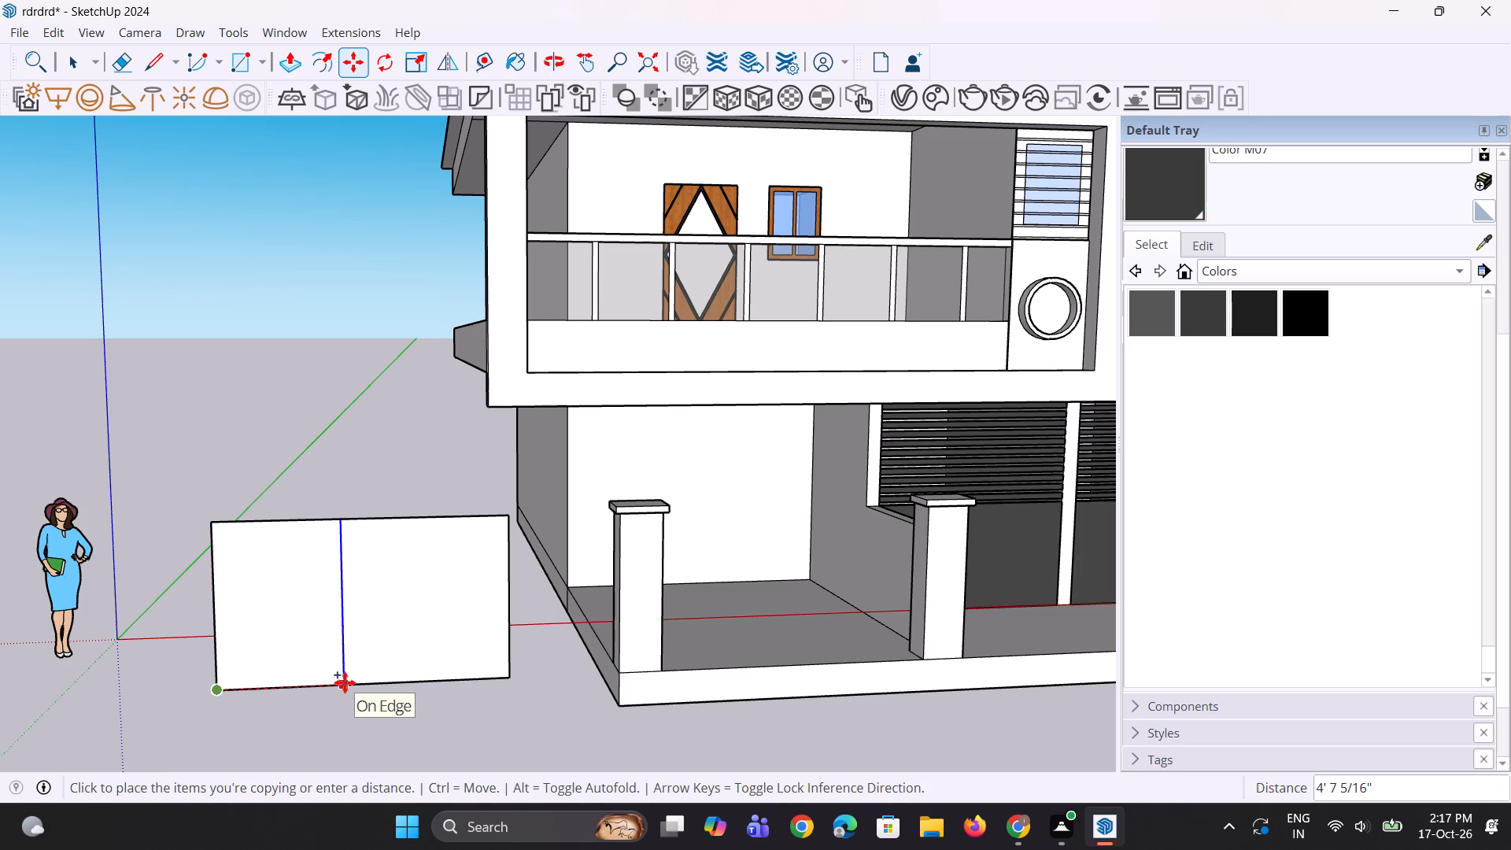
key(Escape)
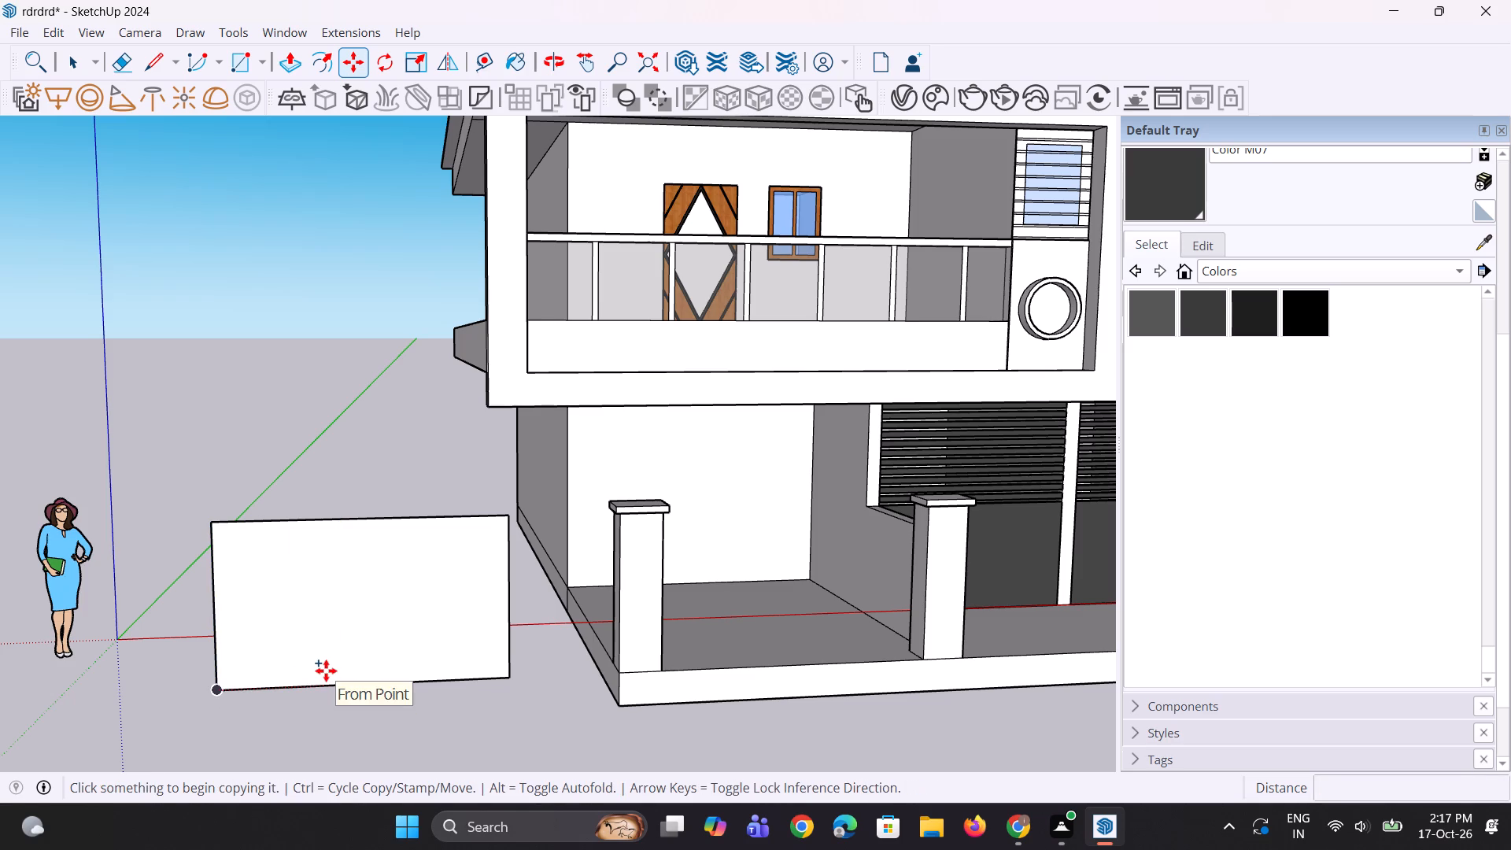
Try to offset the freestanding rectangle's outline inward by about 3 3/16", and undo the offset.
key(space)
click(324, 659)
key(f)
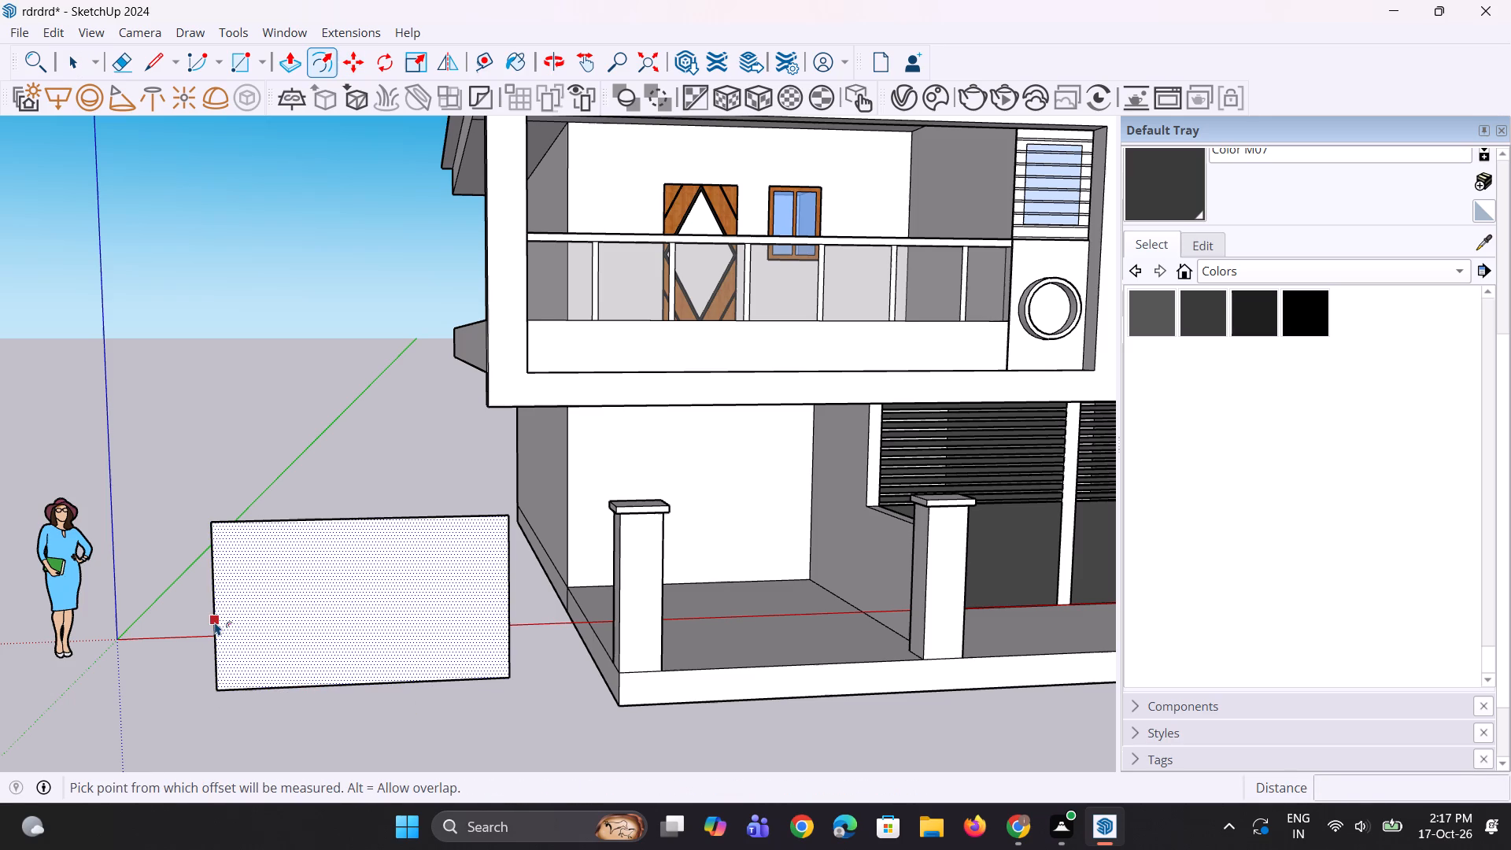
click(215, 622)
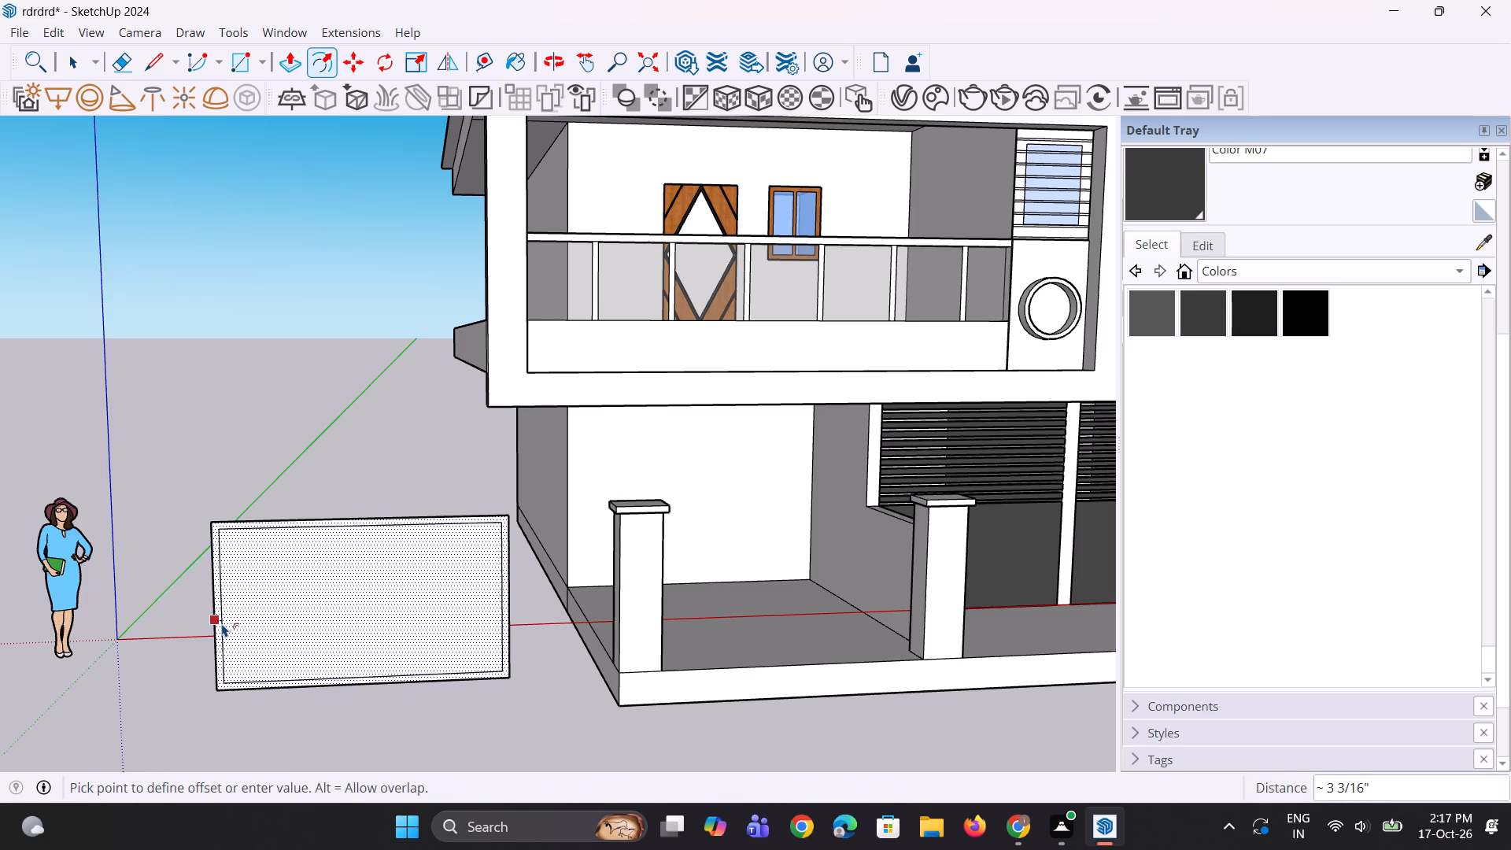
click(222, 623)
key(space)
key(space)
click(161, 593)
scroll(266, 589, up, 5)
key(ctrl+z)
Push/Pull the freestanding rectangular face beside the house to a thickness of 3".
key(p)
click(295, 595)
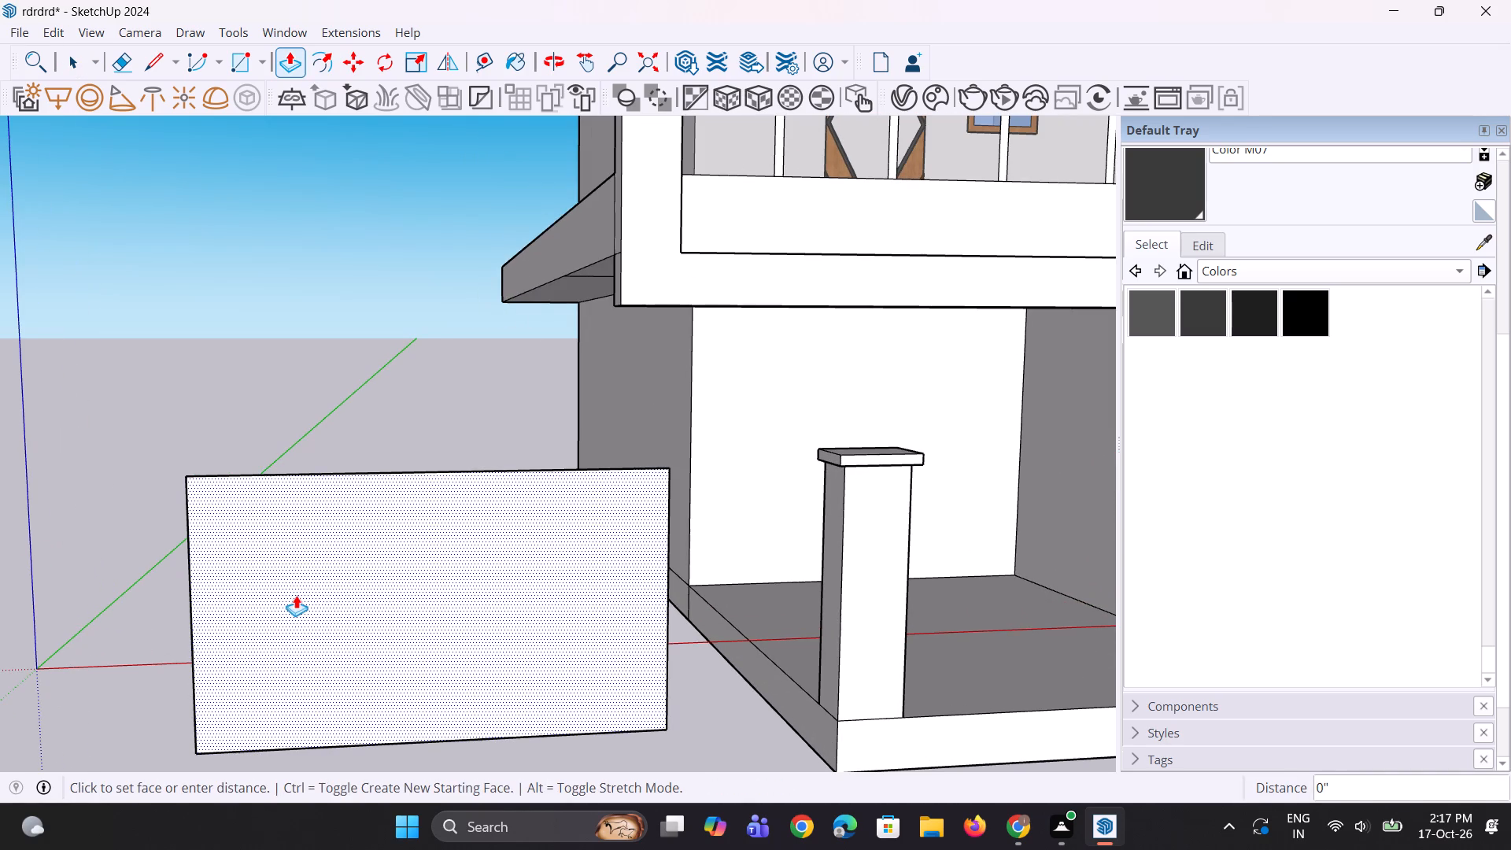
key(3)
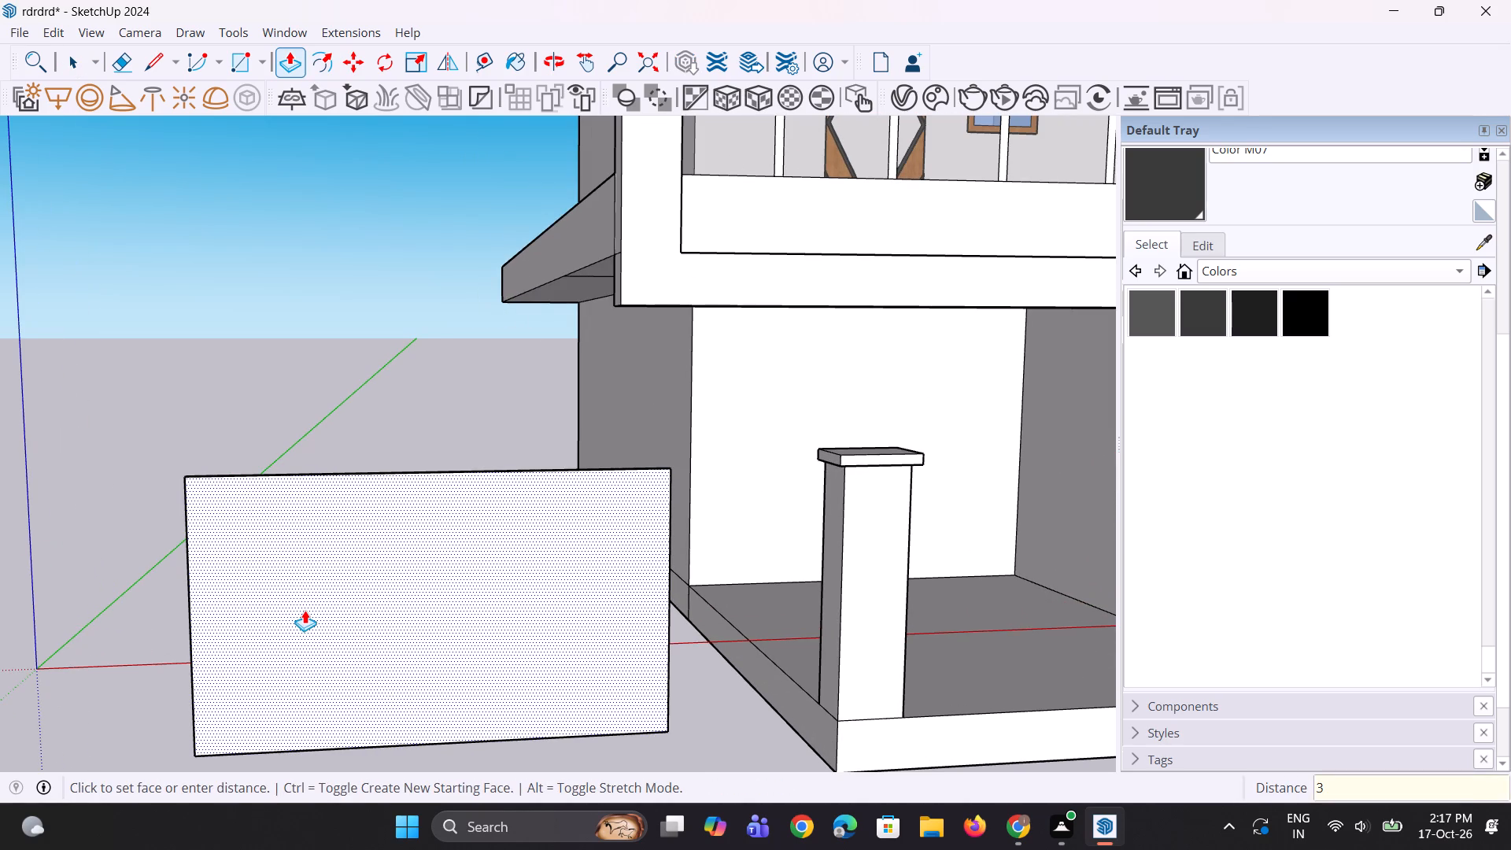
key(shift+quotedbl)
key(Return)
Offset the front face outline of the freestanding panel inward by about 2 5/8" to form a narrow border.
middle_drag(272, 622, 499, 586)
key(space)
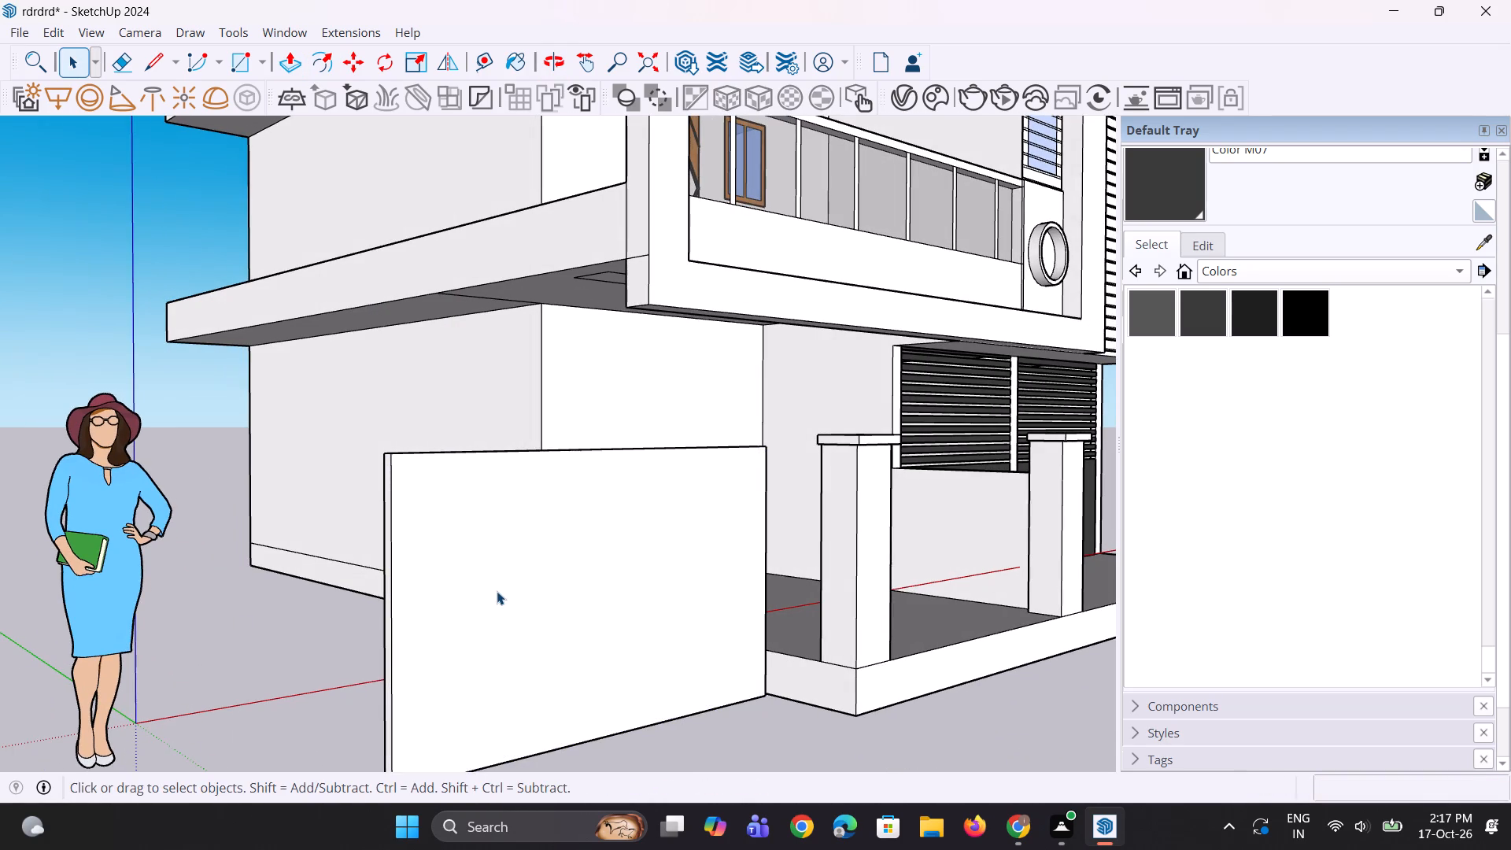
click(497, 591)
key(f)
click(435, 612)
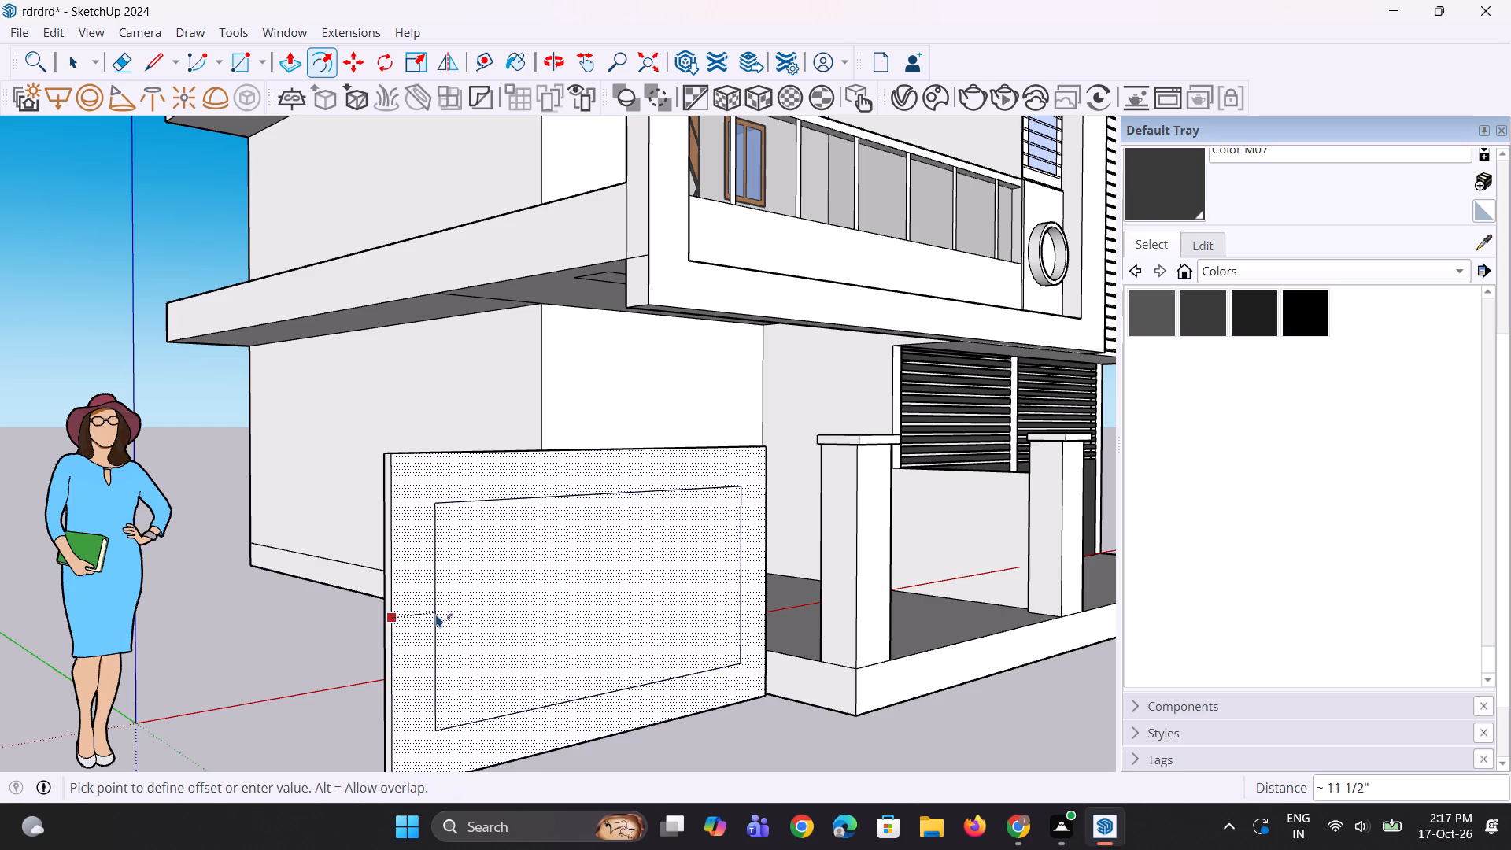
middle_drag(431, 615, 265, 598)
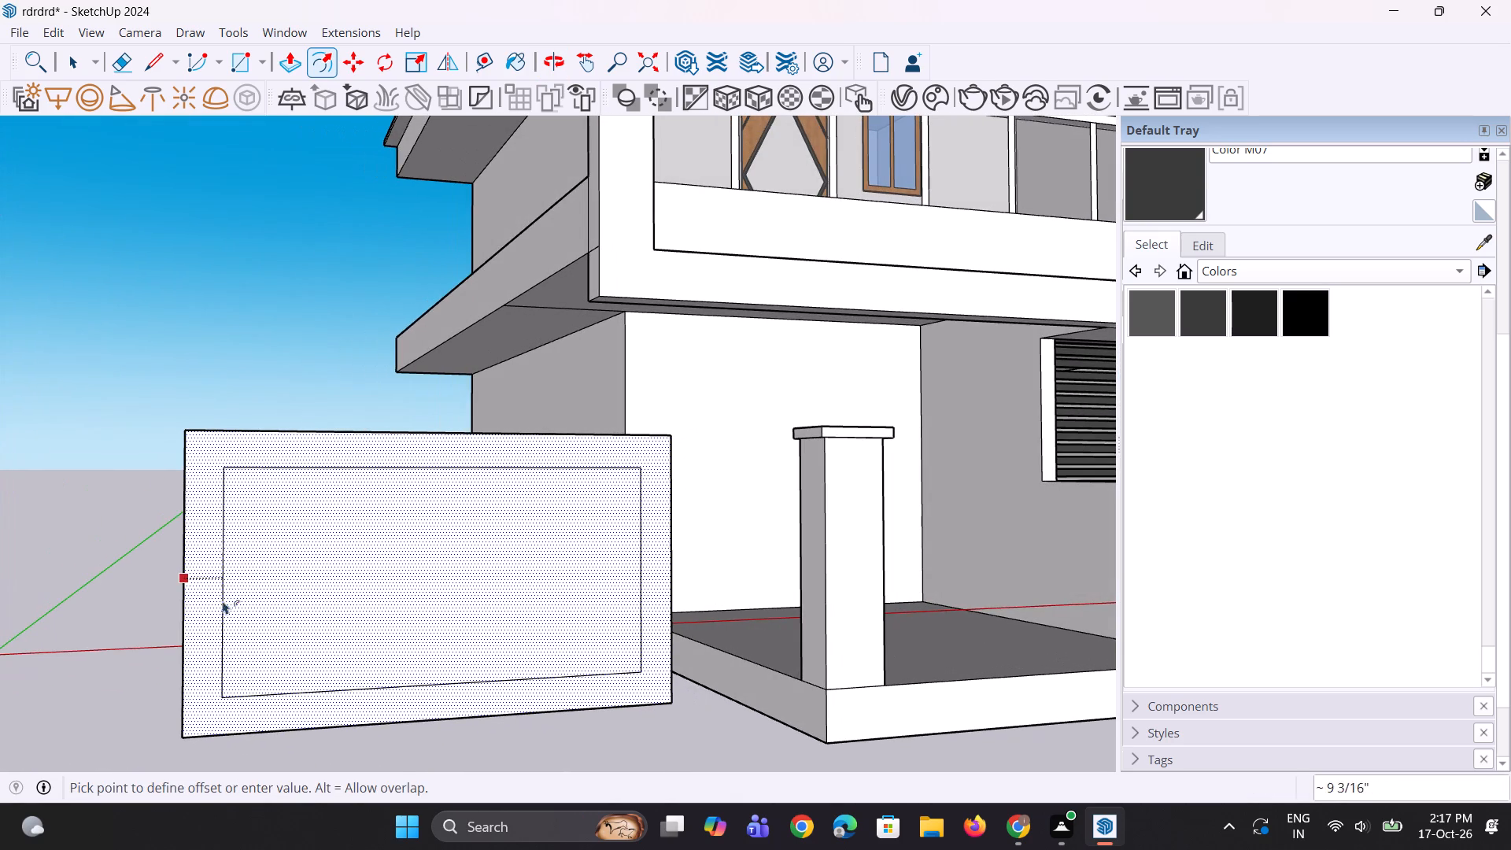
click(196, 643)
key(space)
key(space)
click(205, 378)
Copy the inner border's left vertical edge across to its right edge and divide by 2, adding a centre line on the panel.
scroll(139, 497, down, 3)
middle_drag(187, 620, 146, 615)
click(150, 601)
scroll(151, 646, up, 2)
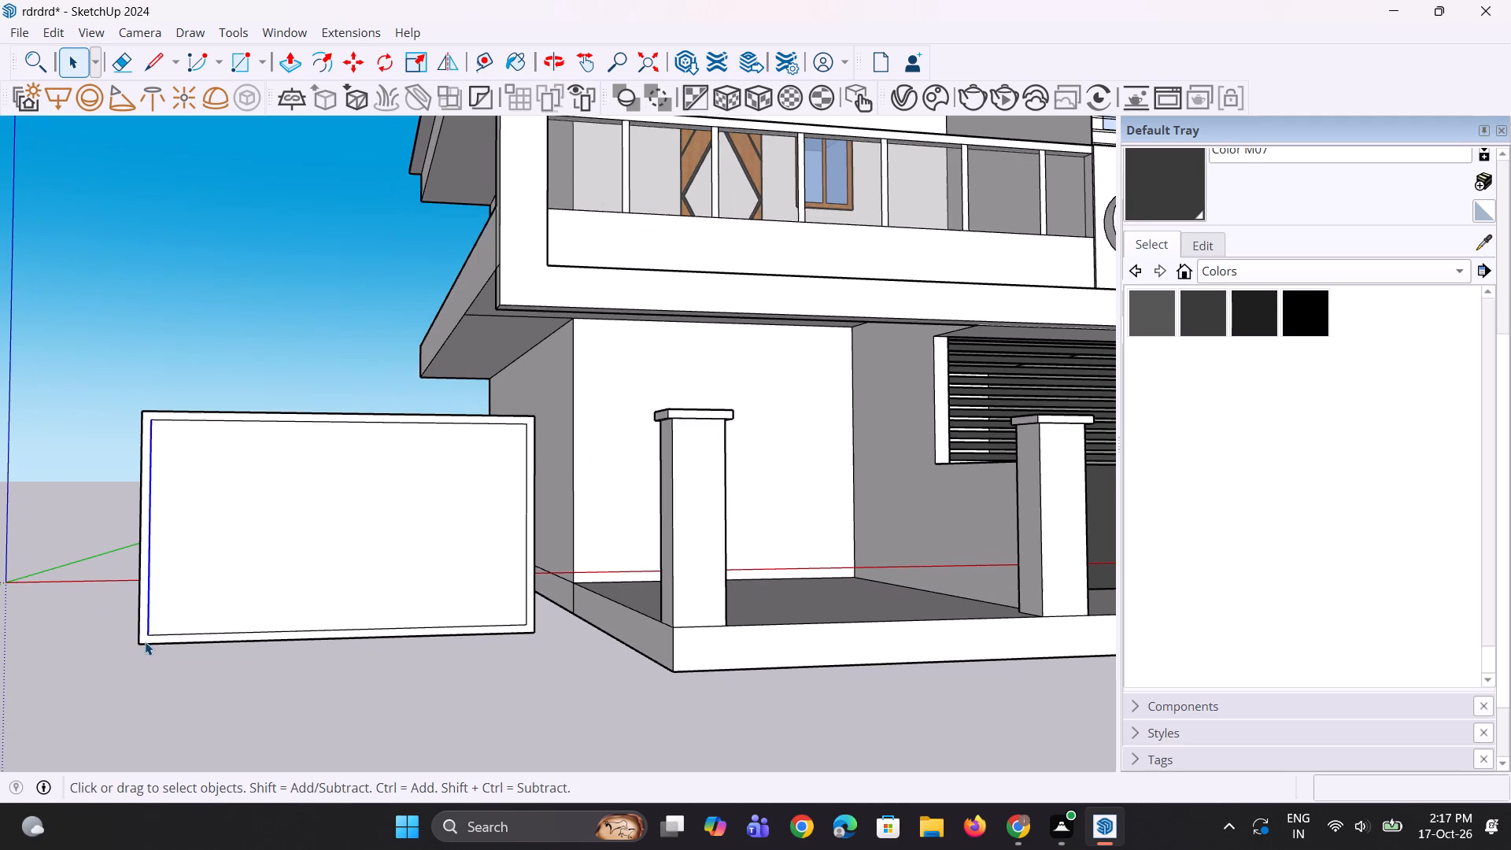
key(m)
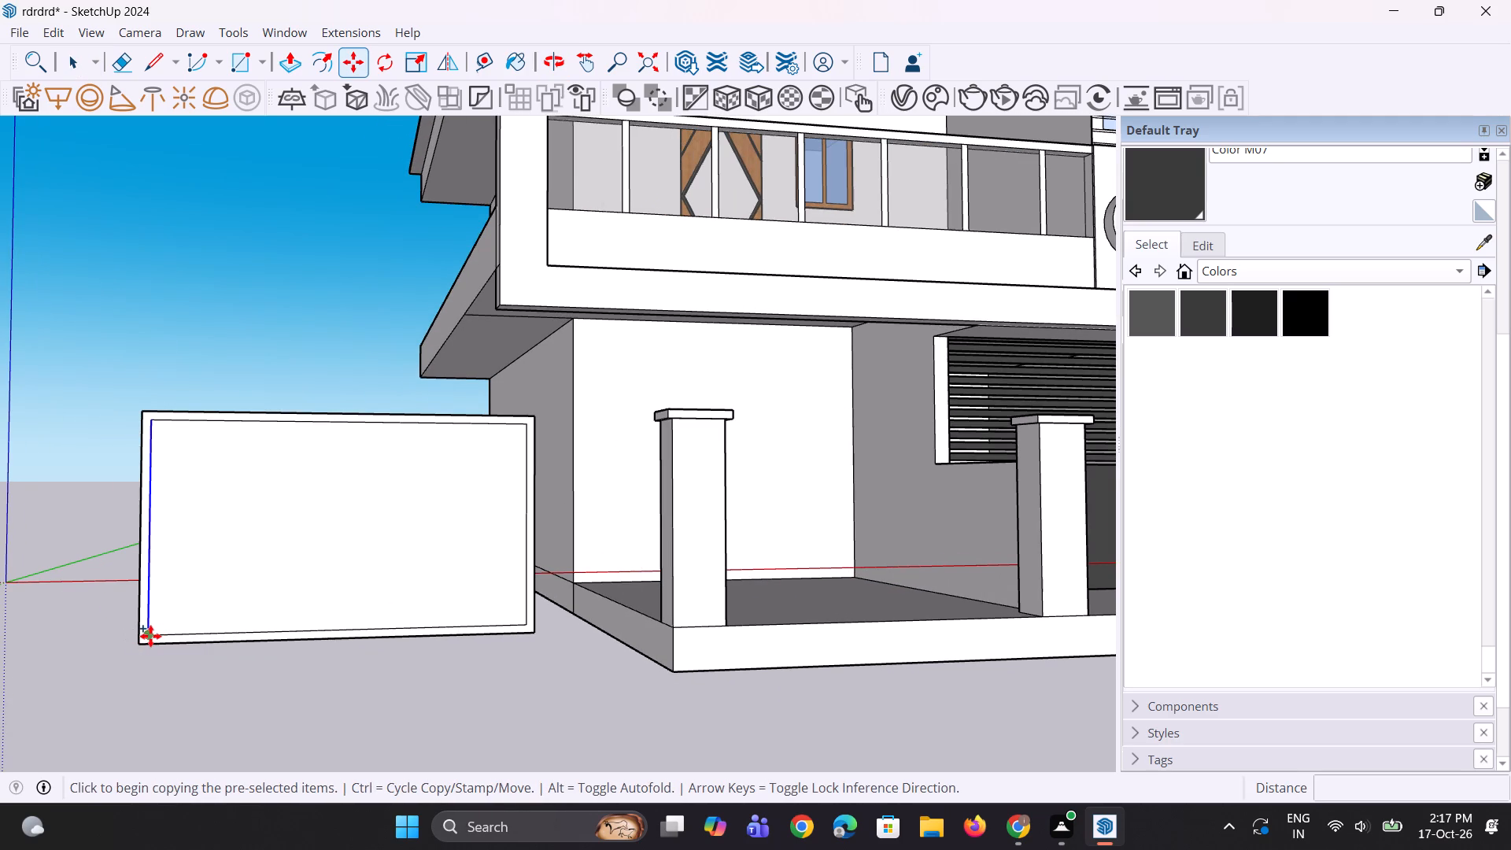
click(150, 636)
click(530, 623)
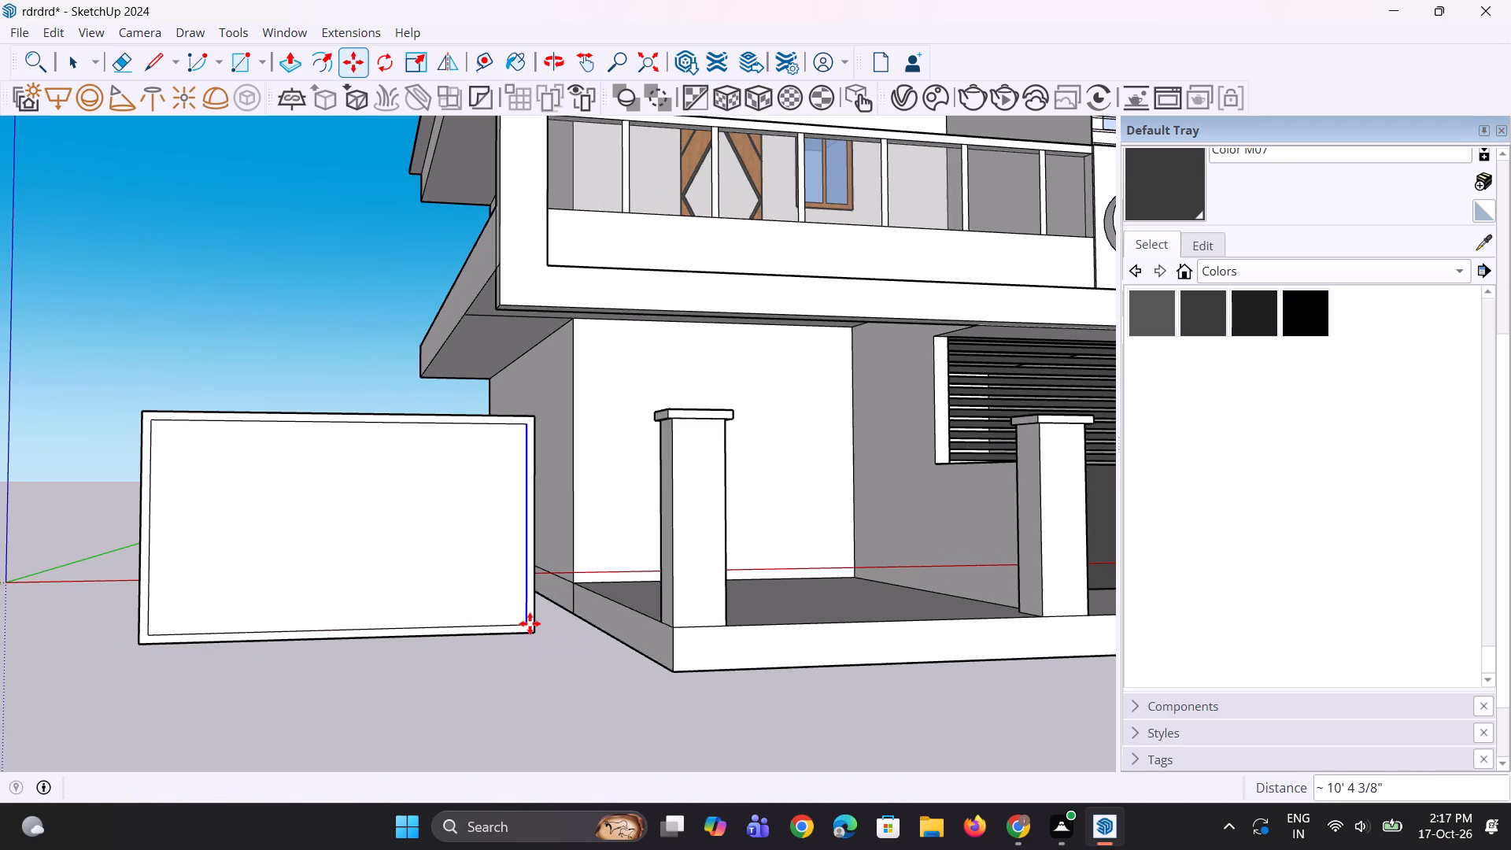
key(slash)
key(2)
key(Return)
middle_drag(238, 701, 220, 718)
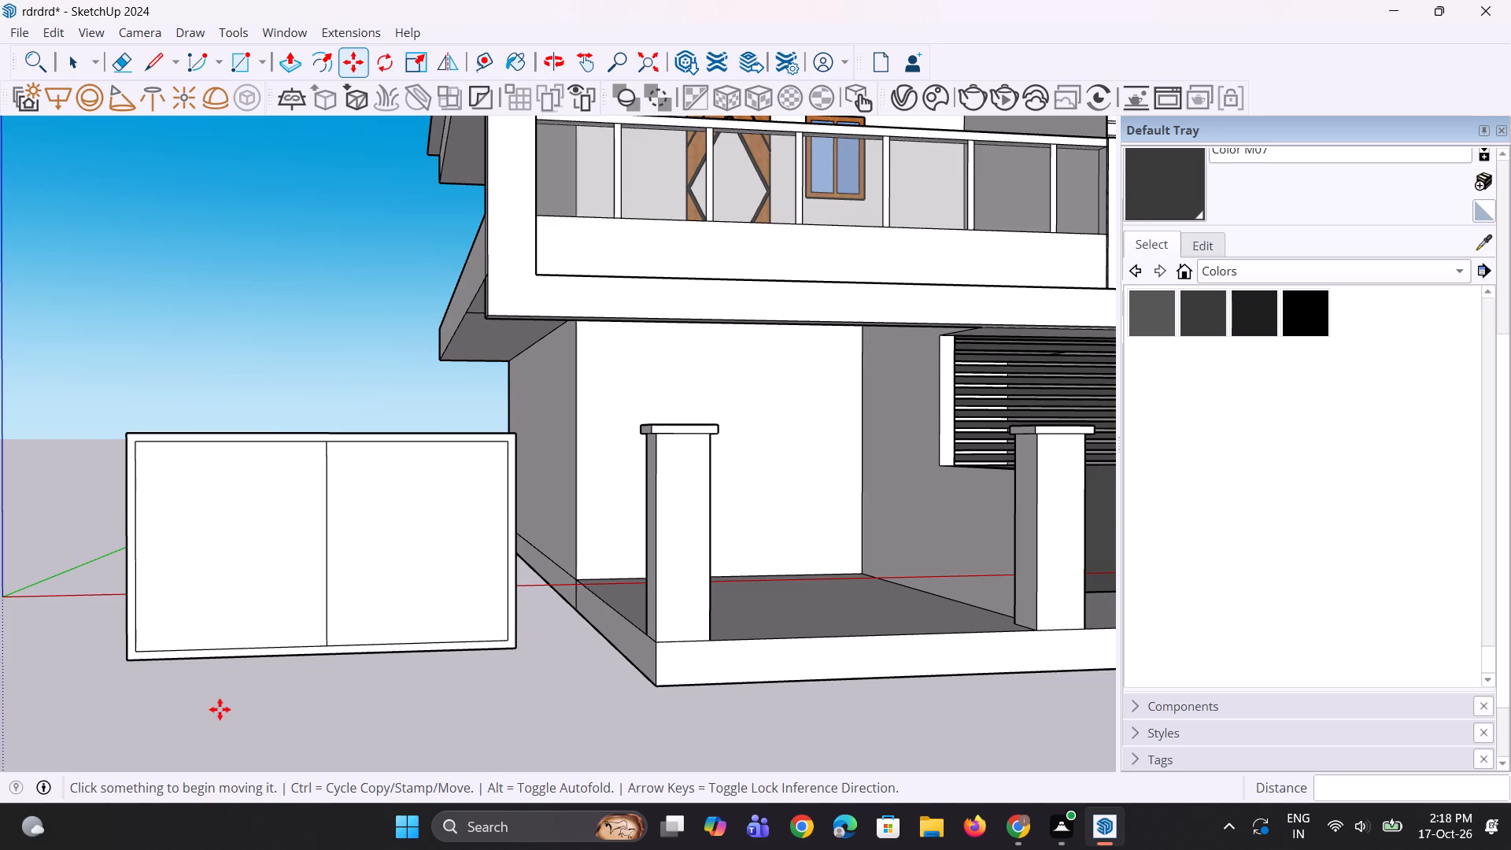
Copy the panel's vertical centre line 1" to the right.
key(space)
key(space)
scroll(306, 642, up, 1)
click(331, 620)
scroll(331, 651, up, 4)
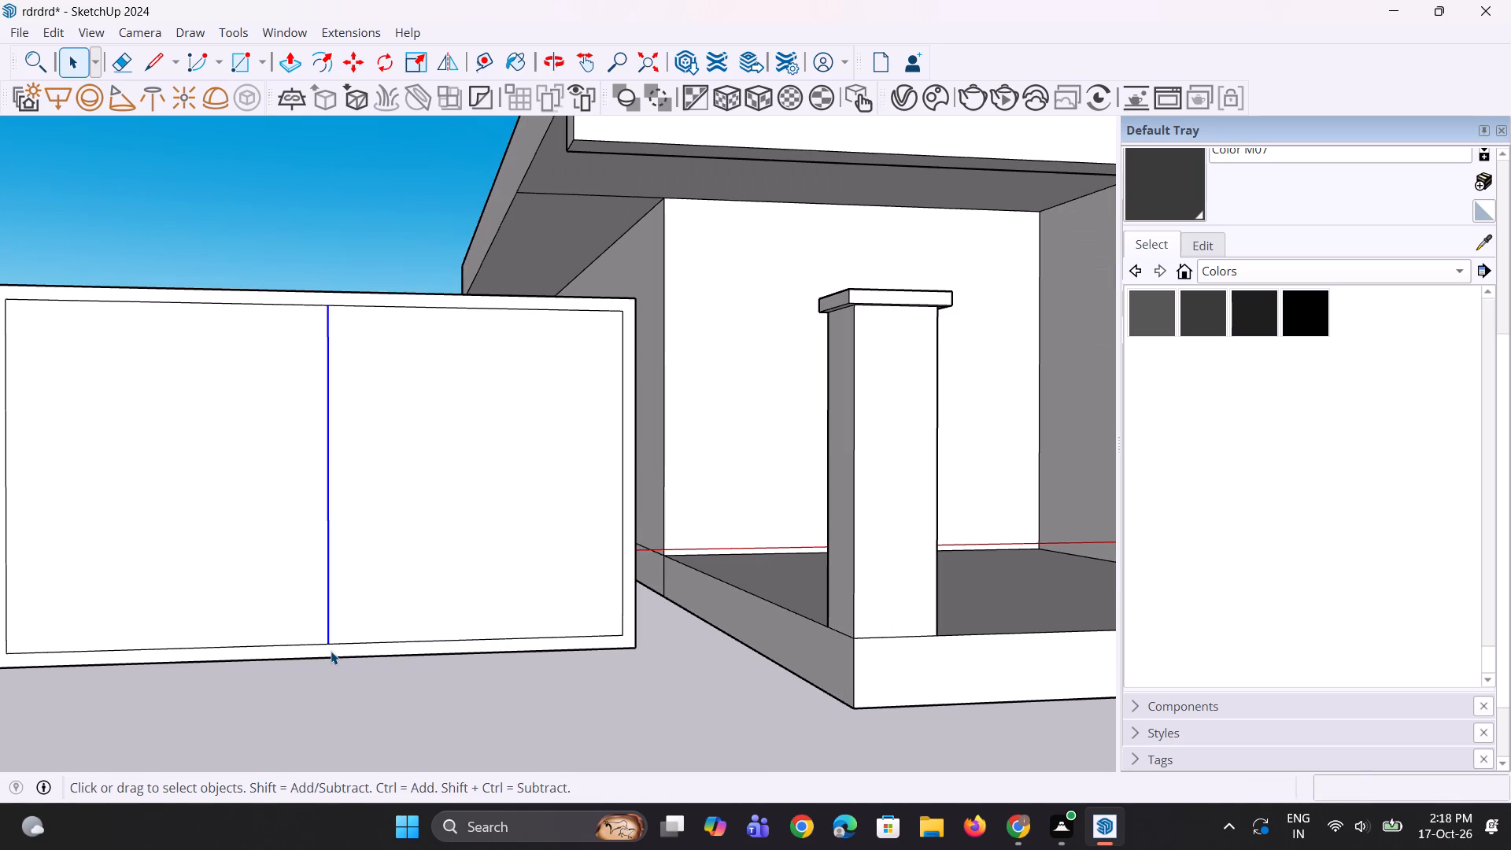
key(m)
click(328, 649)
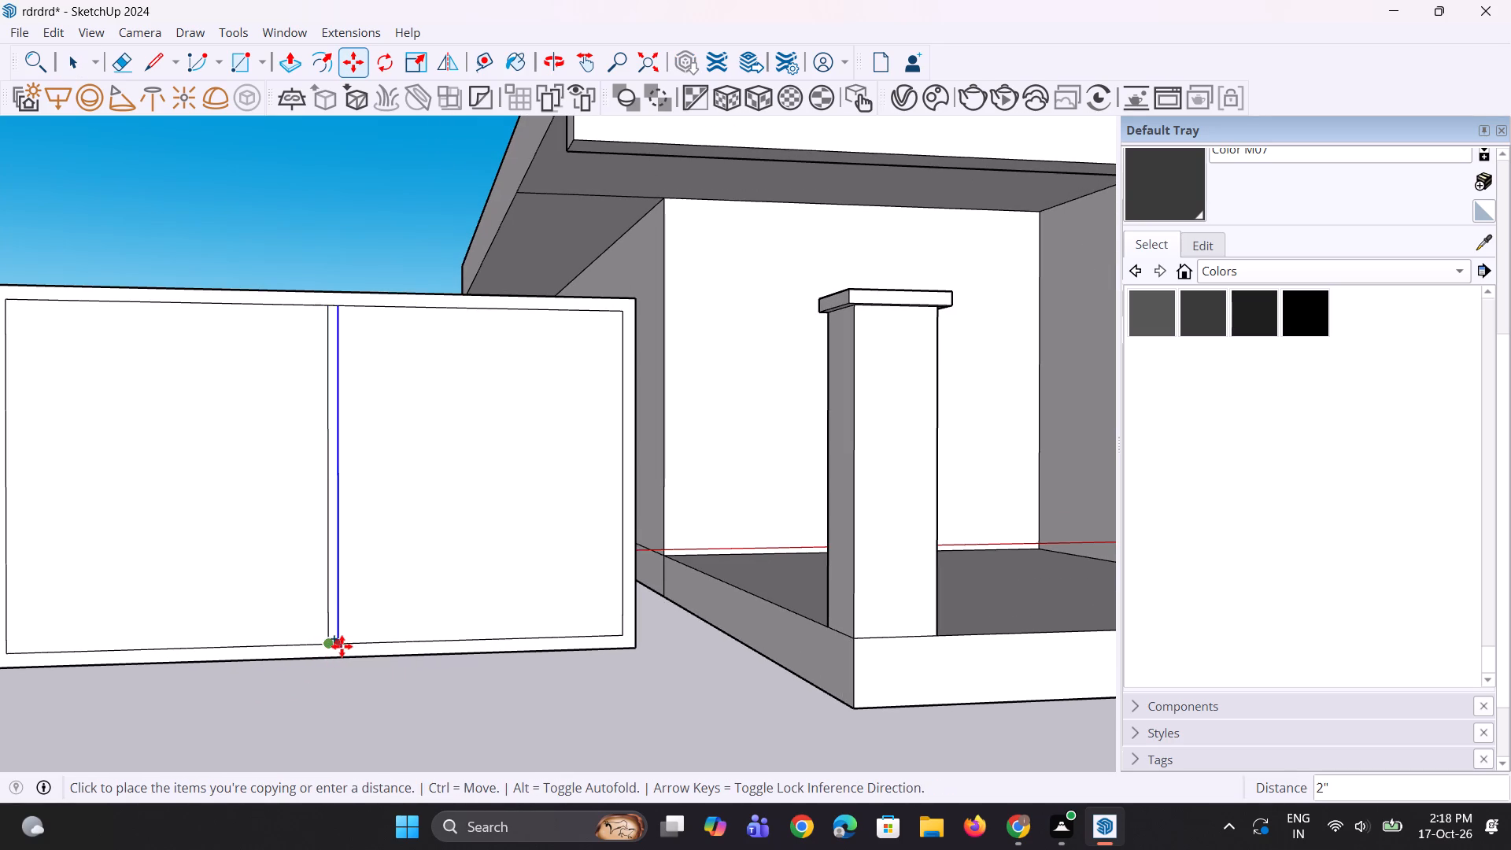
text(1")
key(Return)
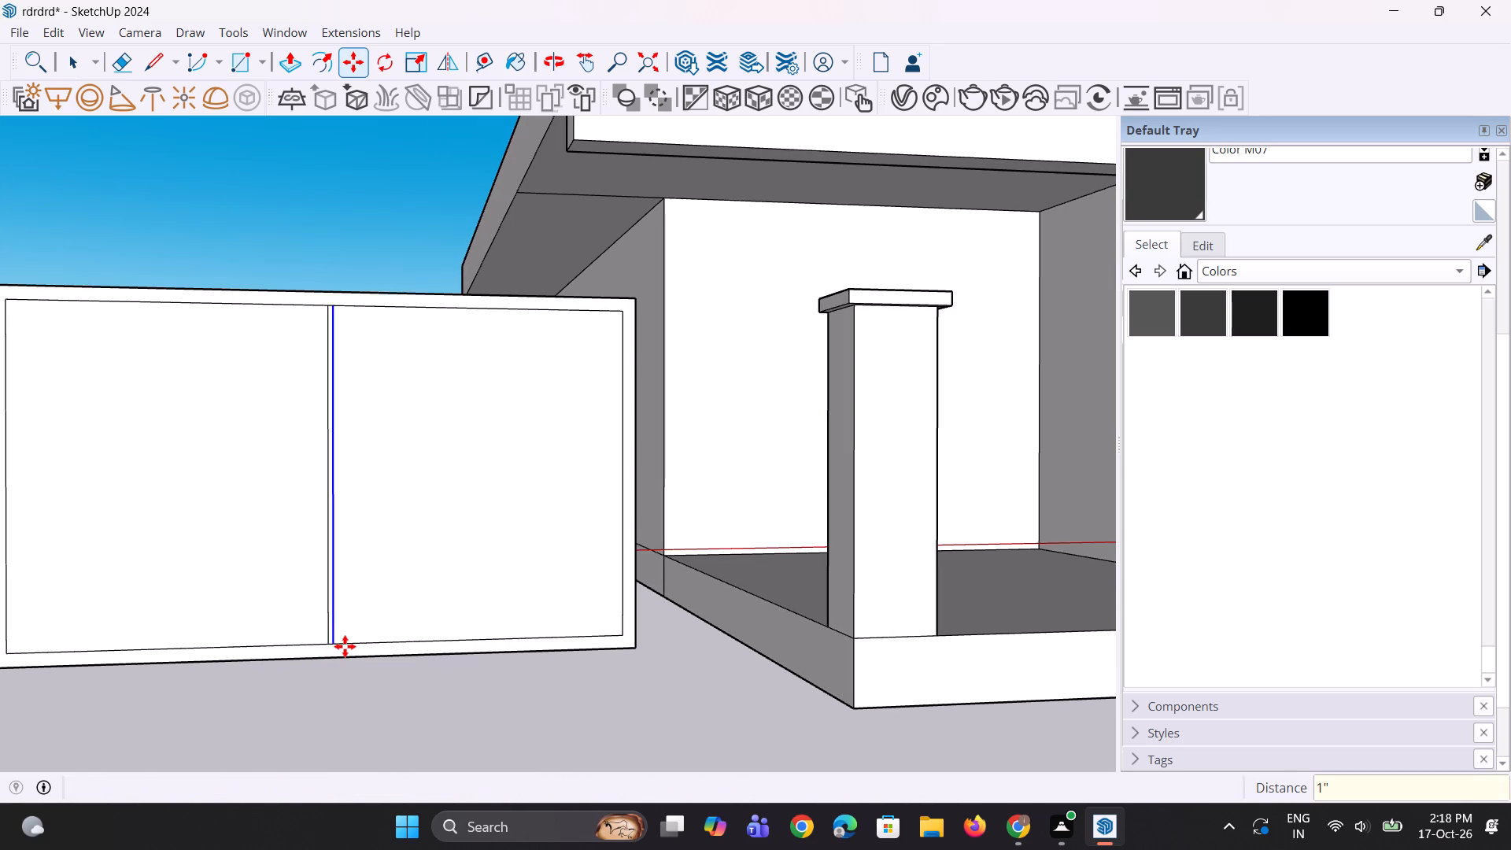
Copy the panel's vertical centre line a short distance to the left to mark the mullion's other side.
scroll(338, 629, up, 2)
key(space)
key(space)
click(326, 621)
scroll(327, 638, up, 2)
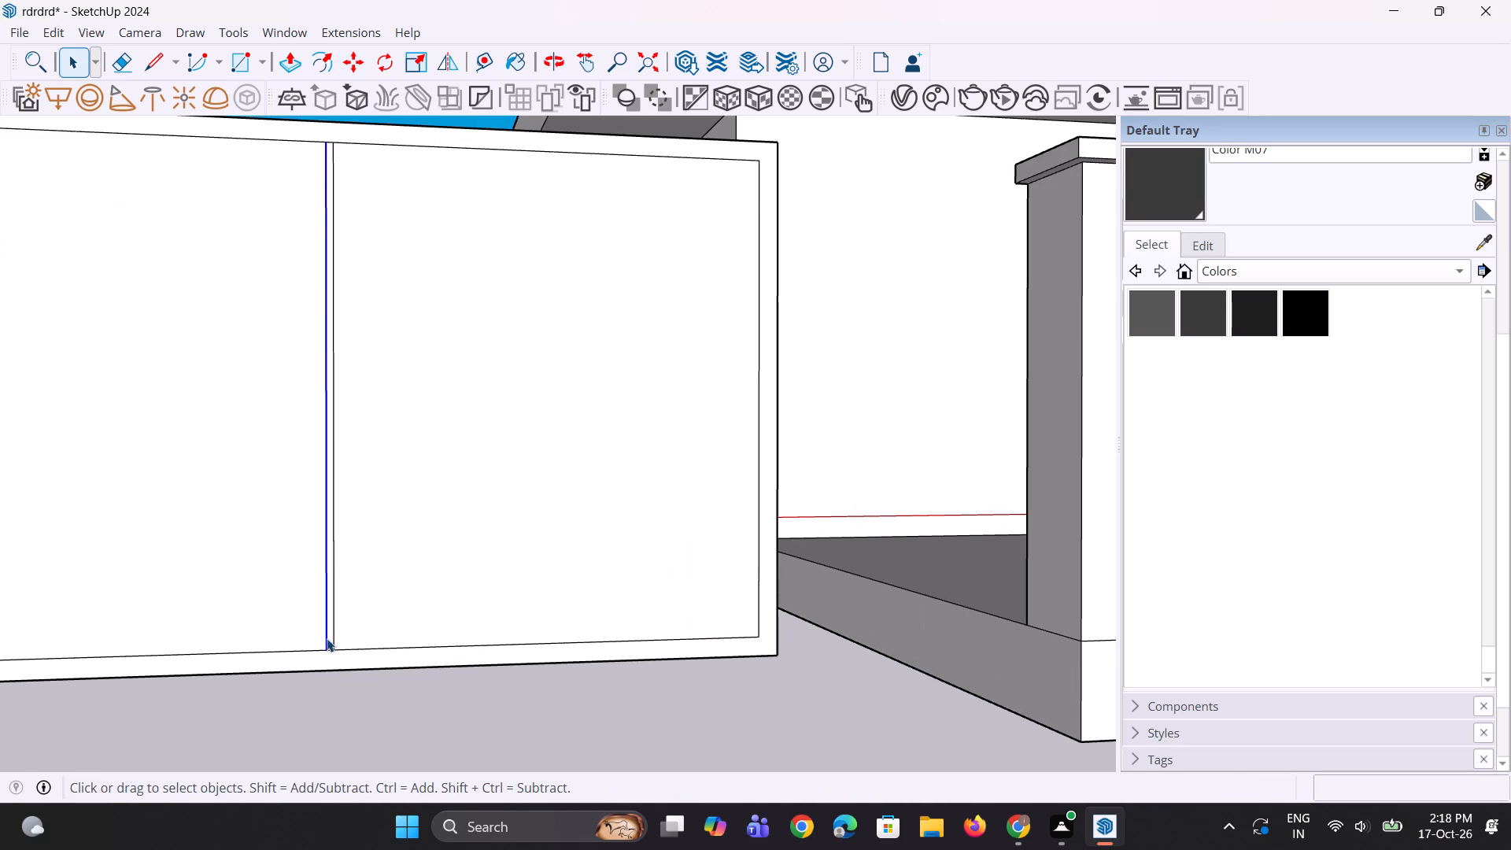
key(m)
click(327, 650)
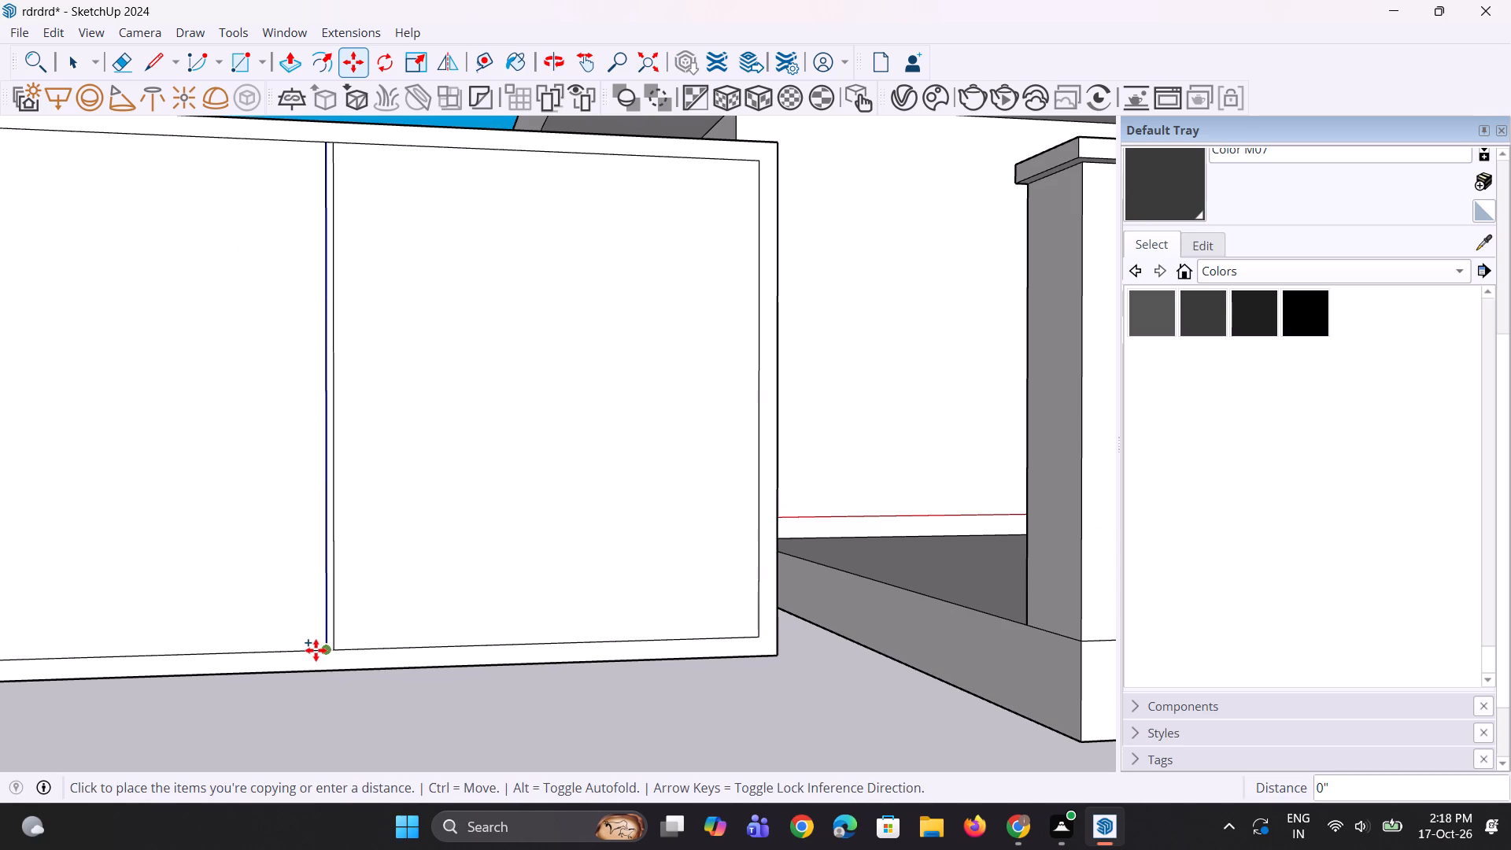
click(312, 650)
Delete the original centre line between the two mullion edges.
key(space)
click(325, 636)
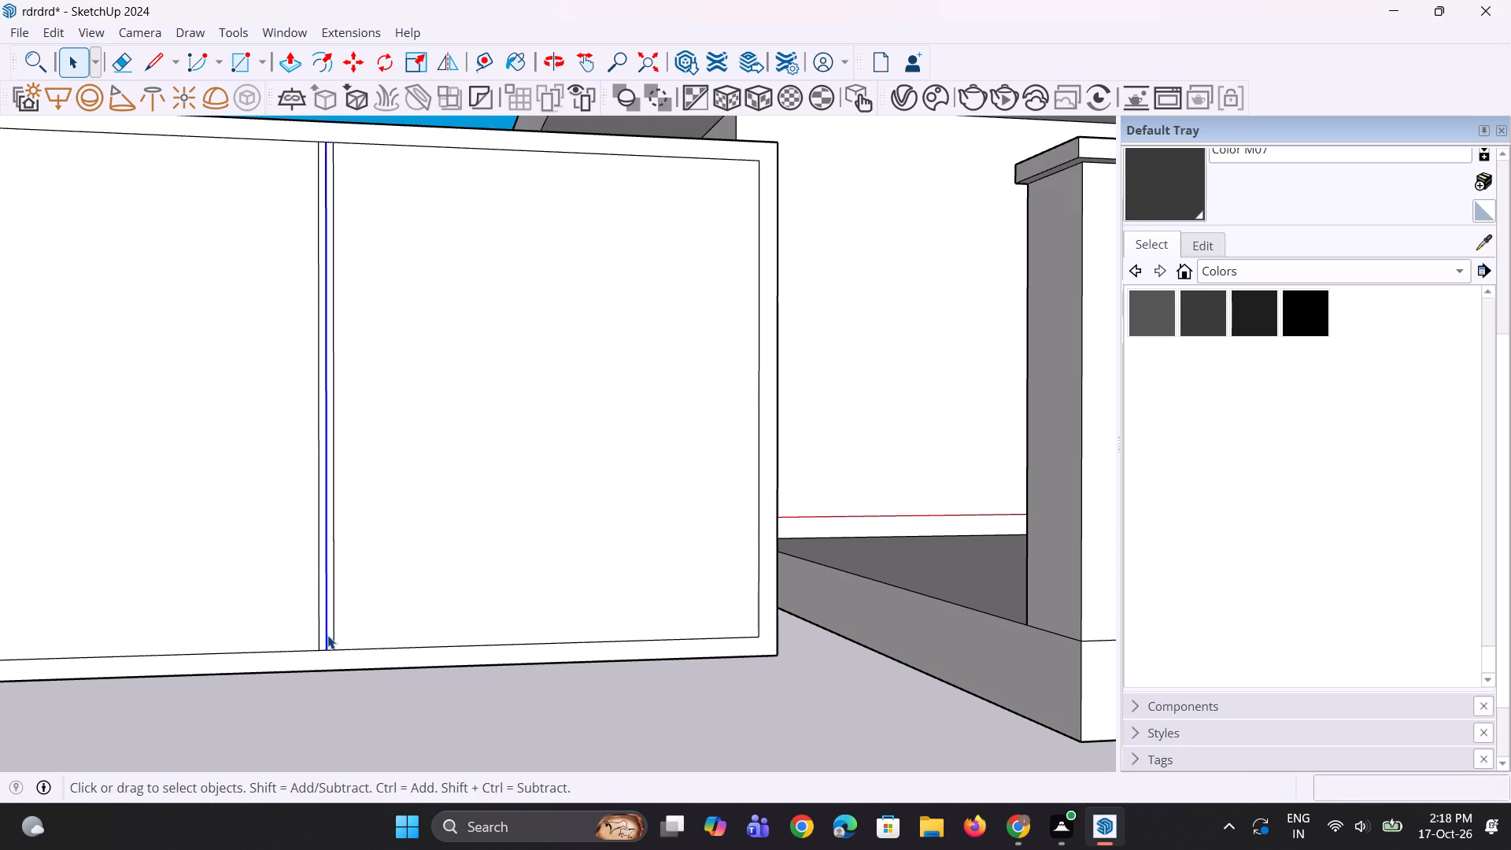
key(Delete)
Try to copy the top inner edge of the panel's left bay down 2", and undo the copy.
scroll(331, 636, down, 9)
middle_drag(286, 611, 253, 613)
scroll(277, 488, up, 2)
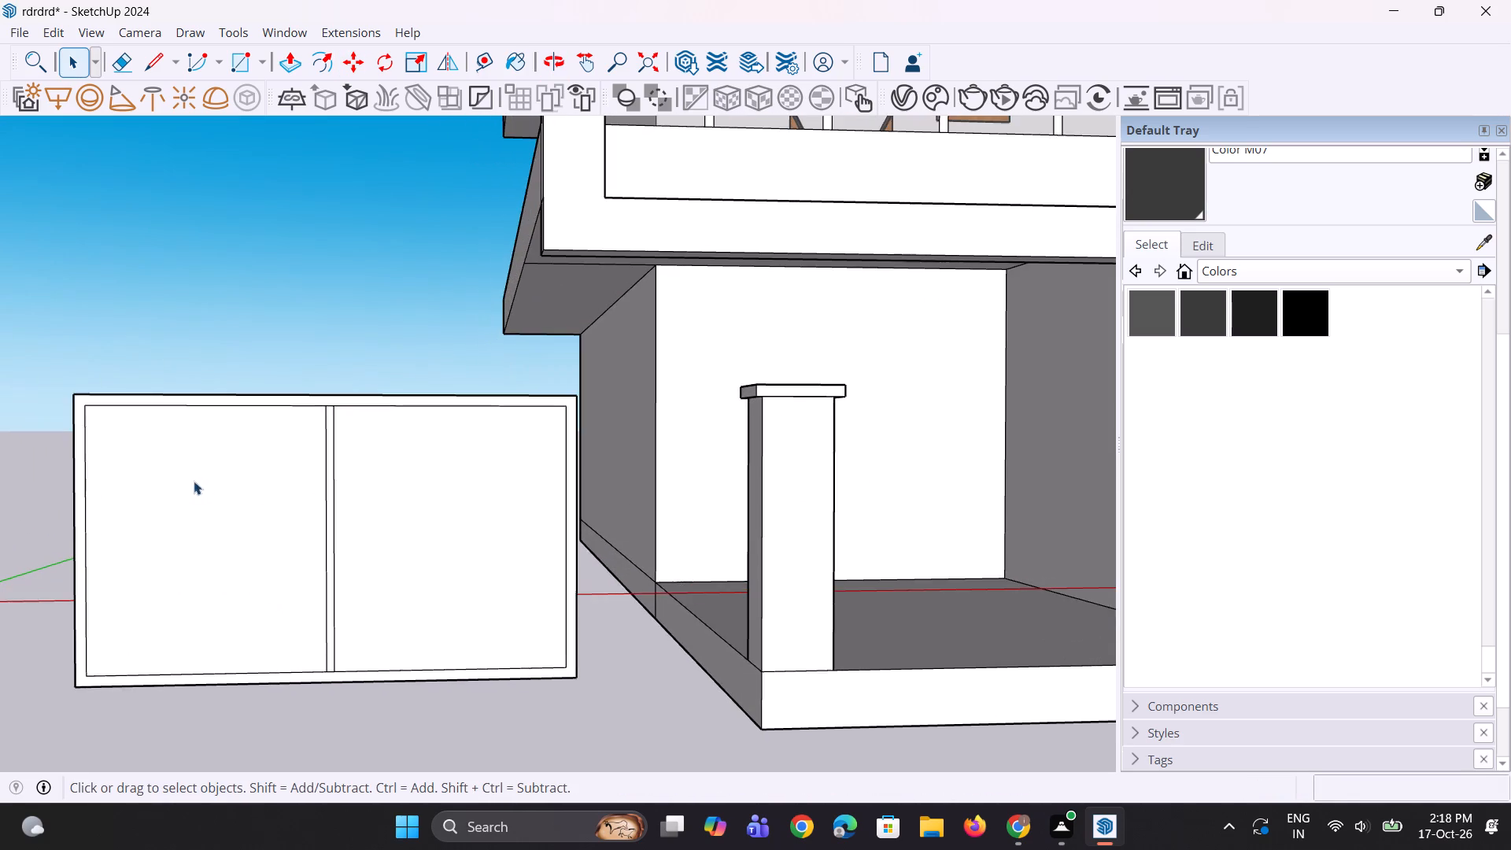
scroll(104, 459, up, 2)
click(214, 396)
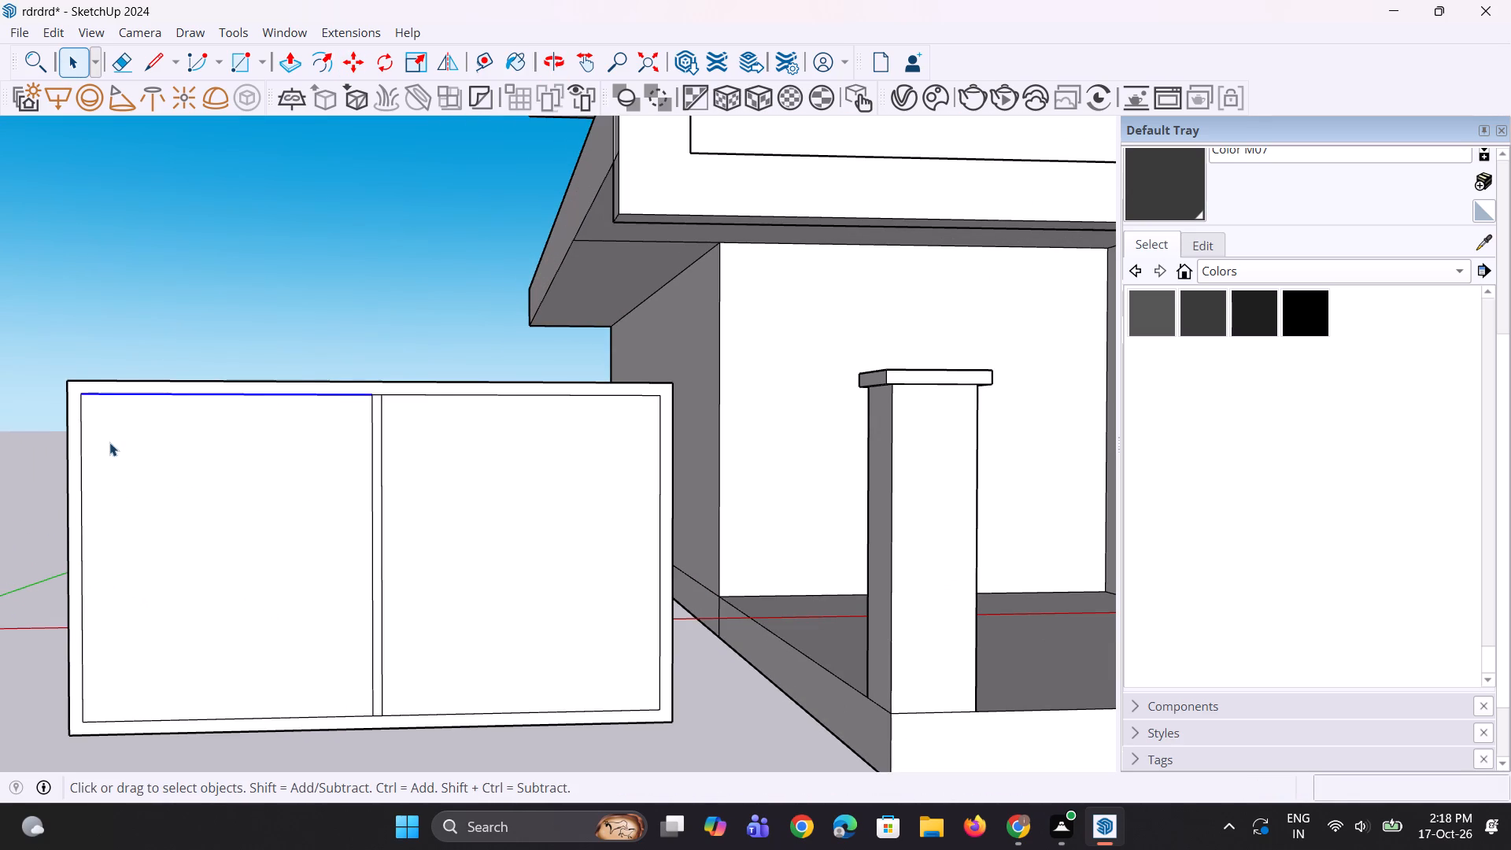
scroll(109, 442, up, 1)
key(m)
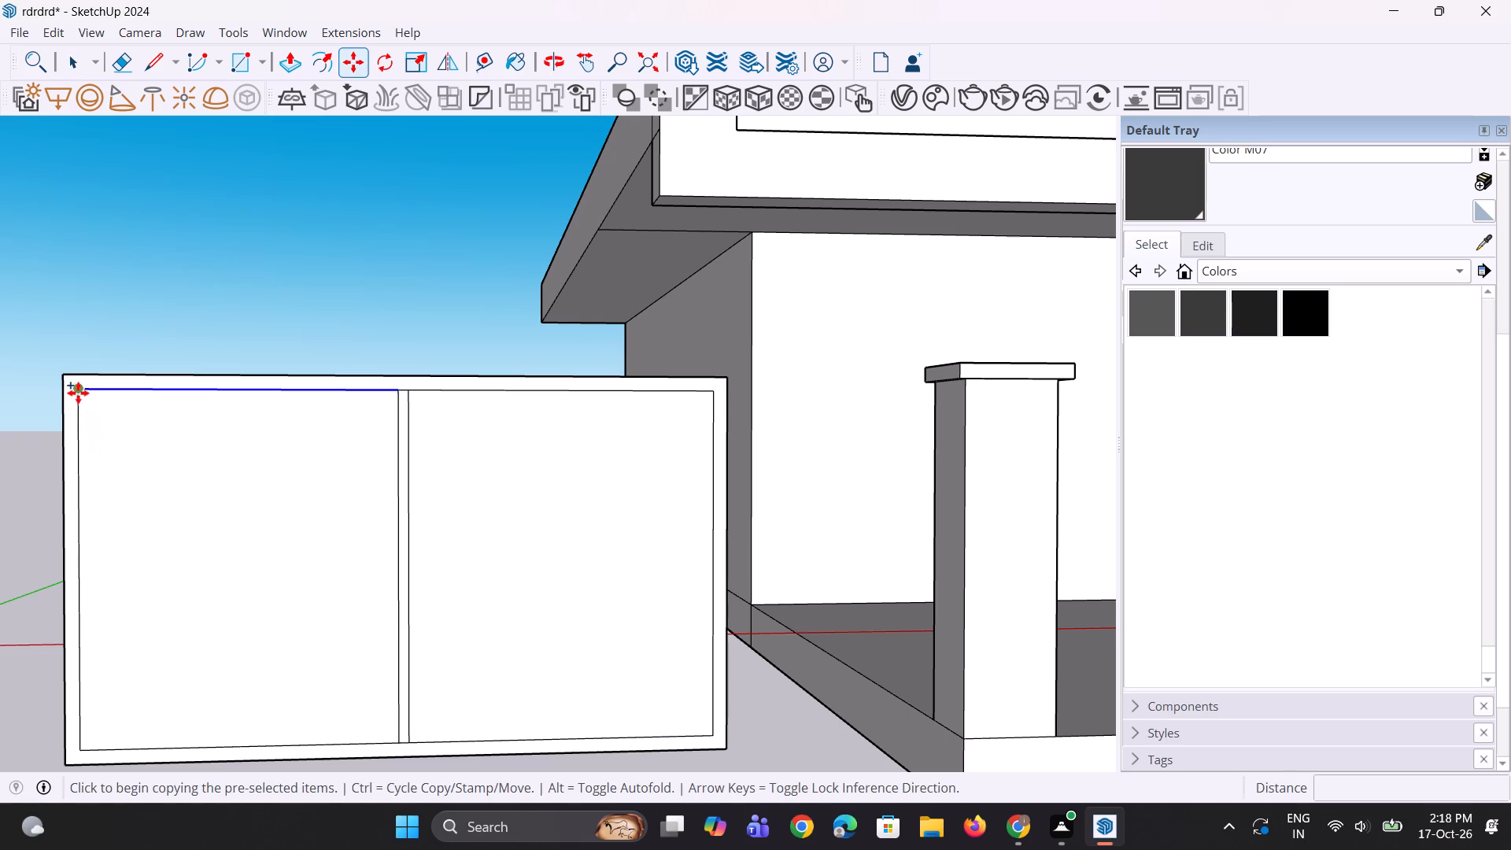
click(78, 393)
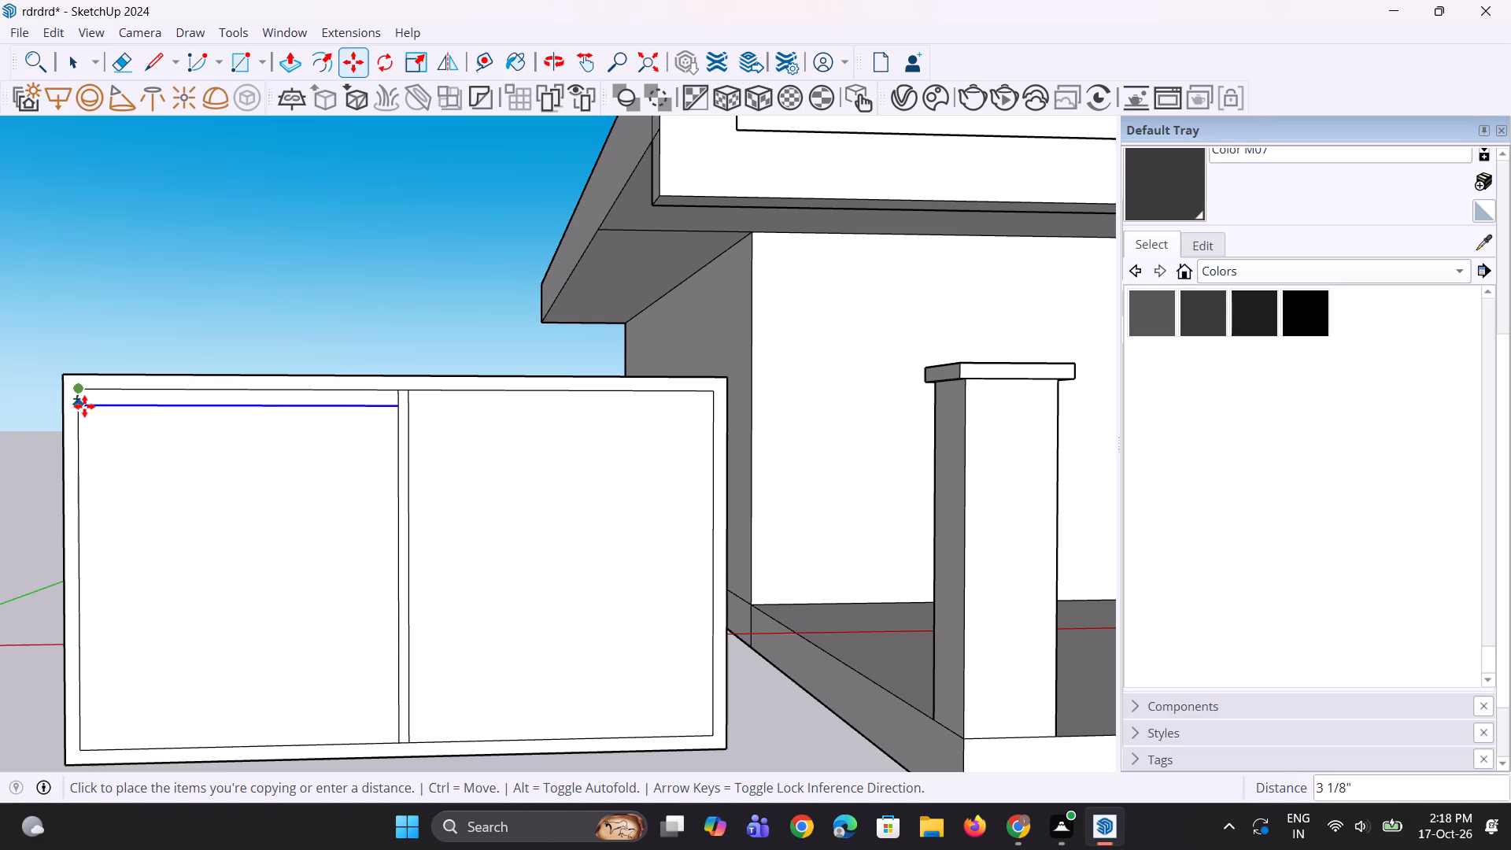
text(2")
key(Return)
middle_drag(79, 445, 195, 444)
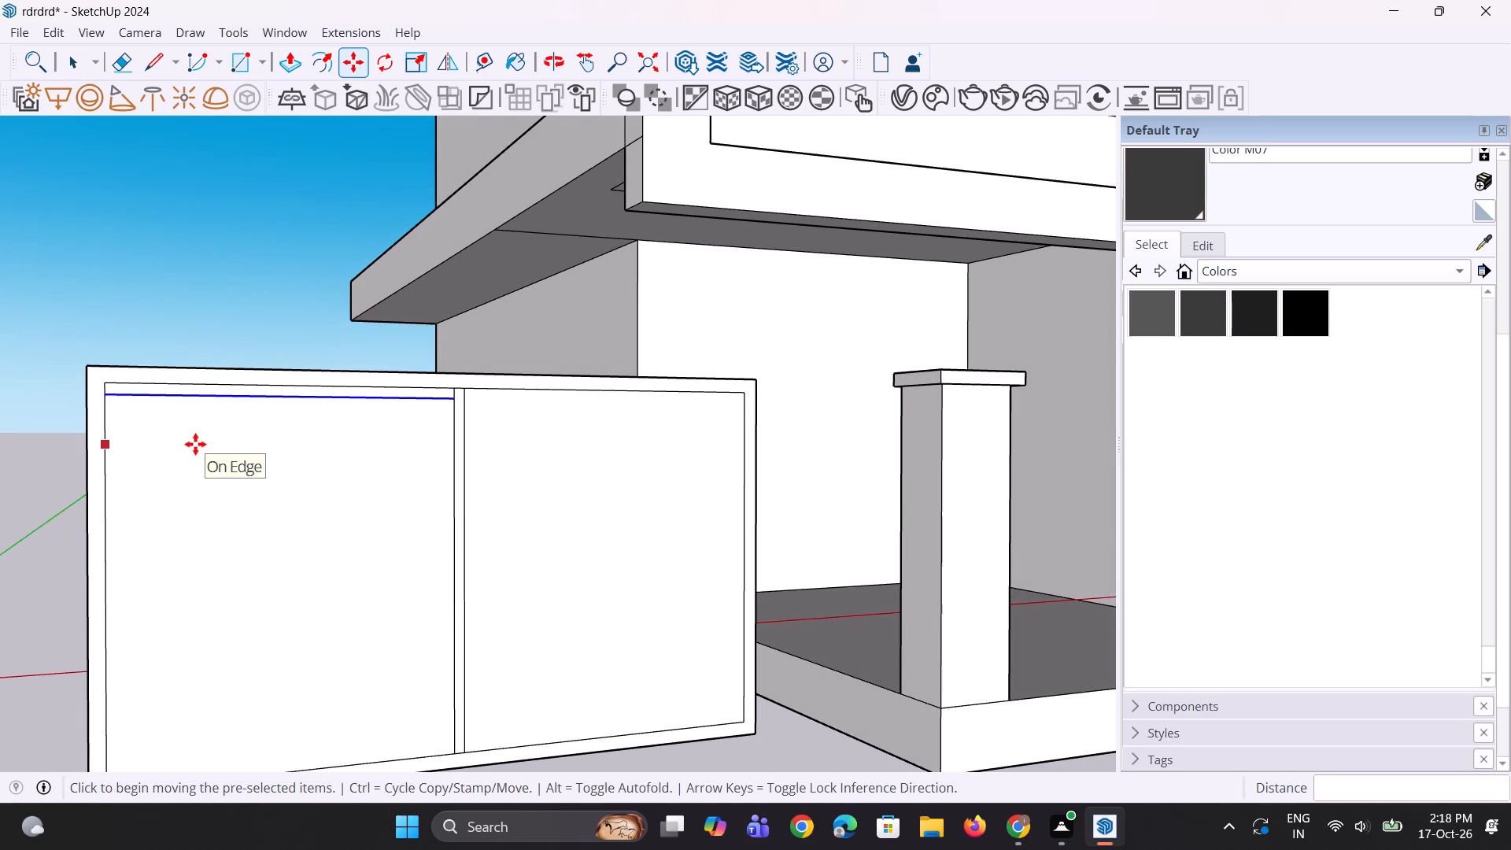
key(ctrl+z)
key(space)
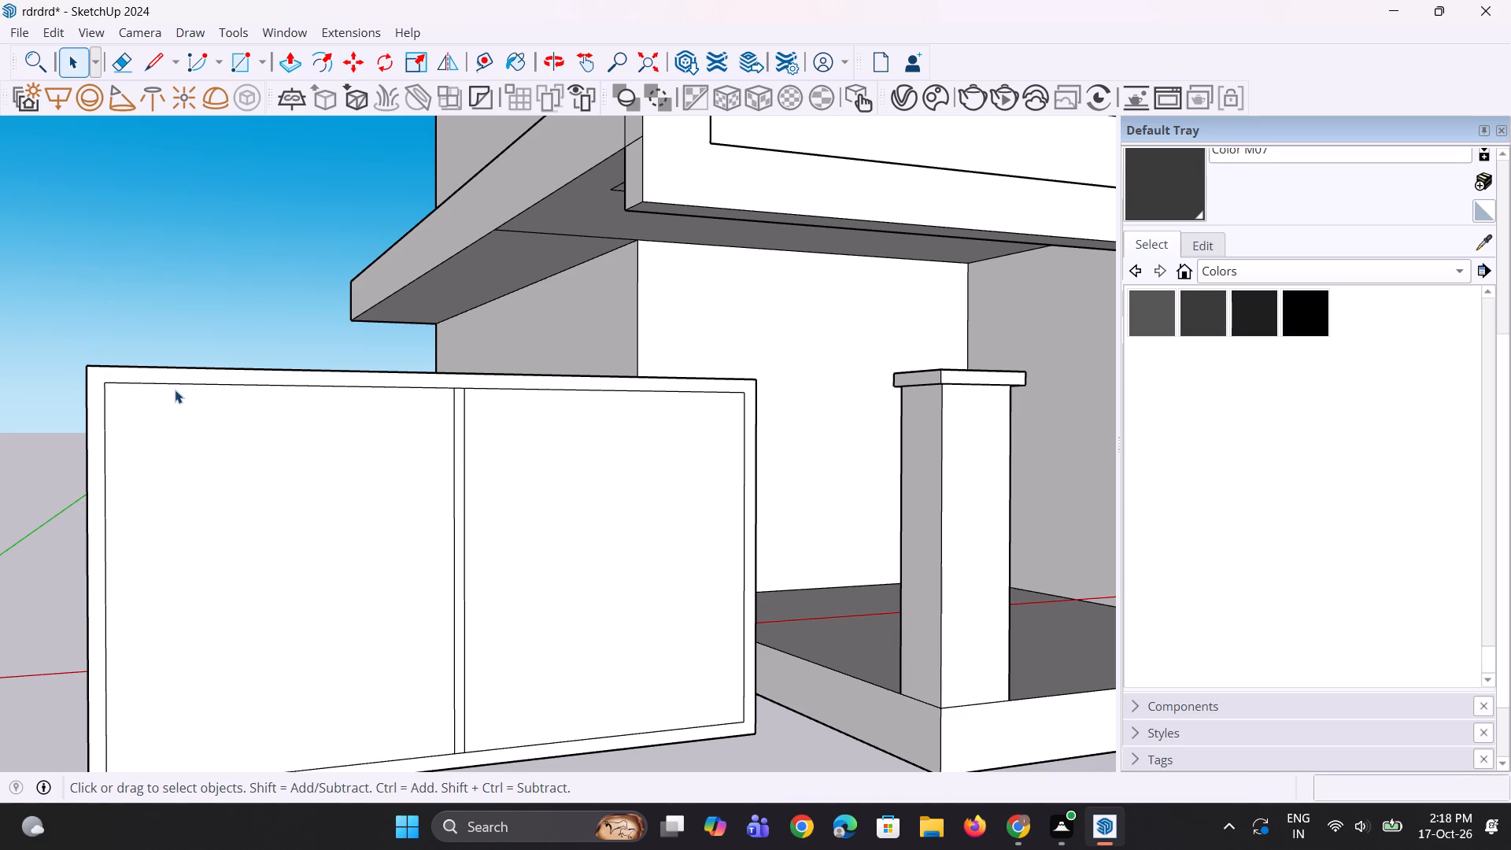
Copy the top inner edge of the panel's left bay down 3" to form a horizontal slat strip.
click(176, 388)
click(181, 384)
scroll(139, 419, up, 1)
key(m)
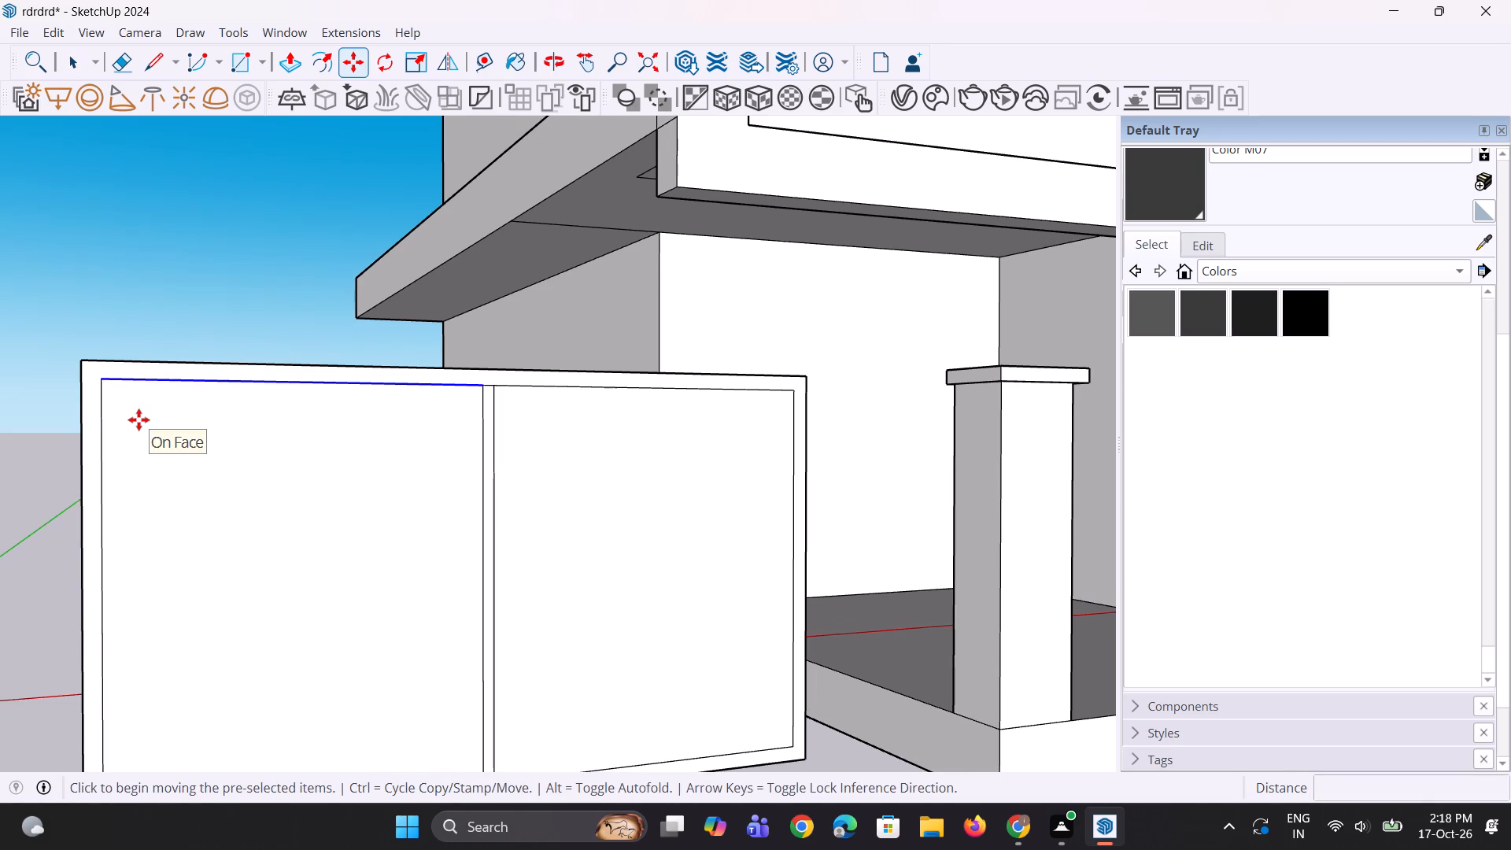
click(105, 386)
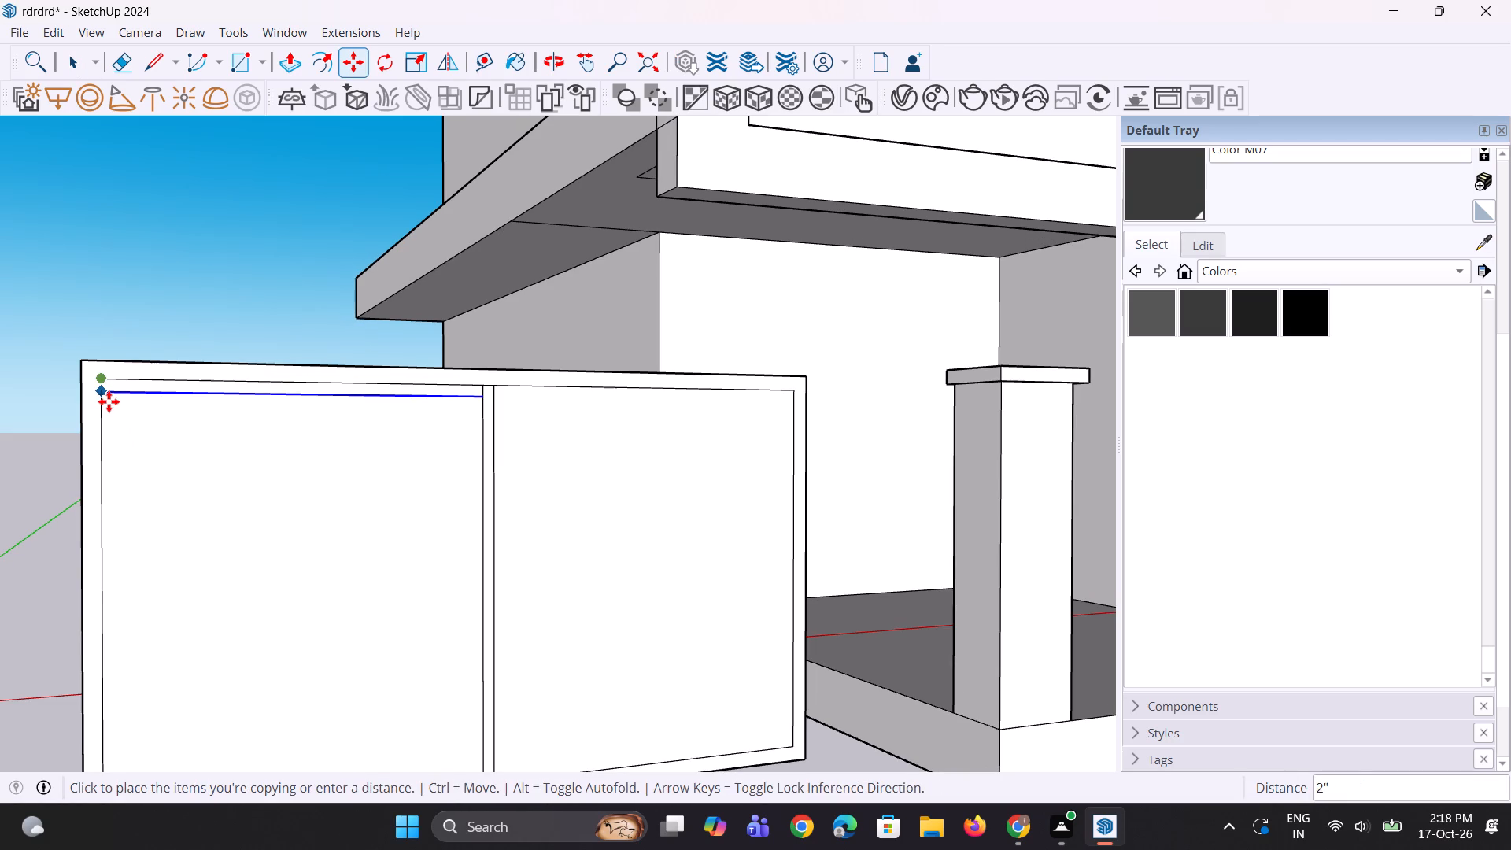
text(3")
key(Return)
key(space)
key(space)
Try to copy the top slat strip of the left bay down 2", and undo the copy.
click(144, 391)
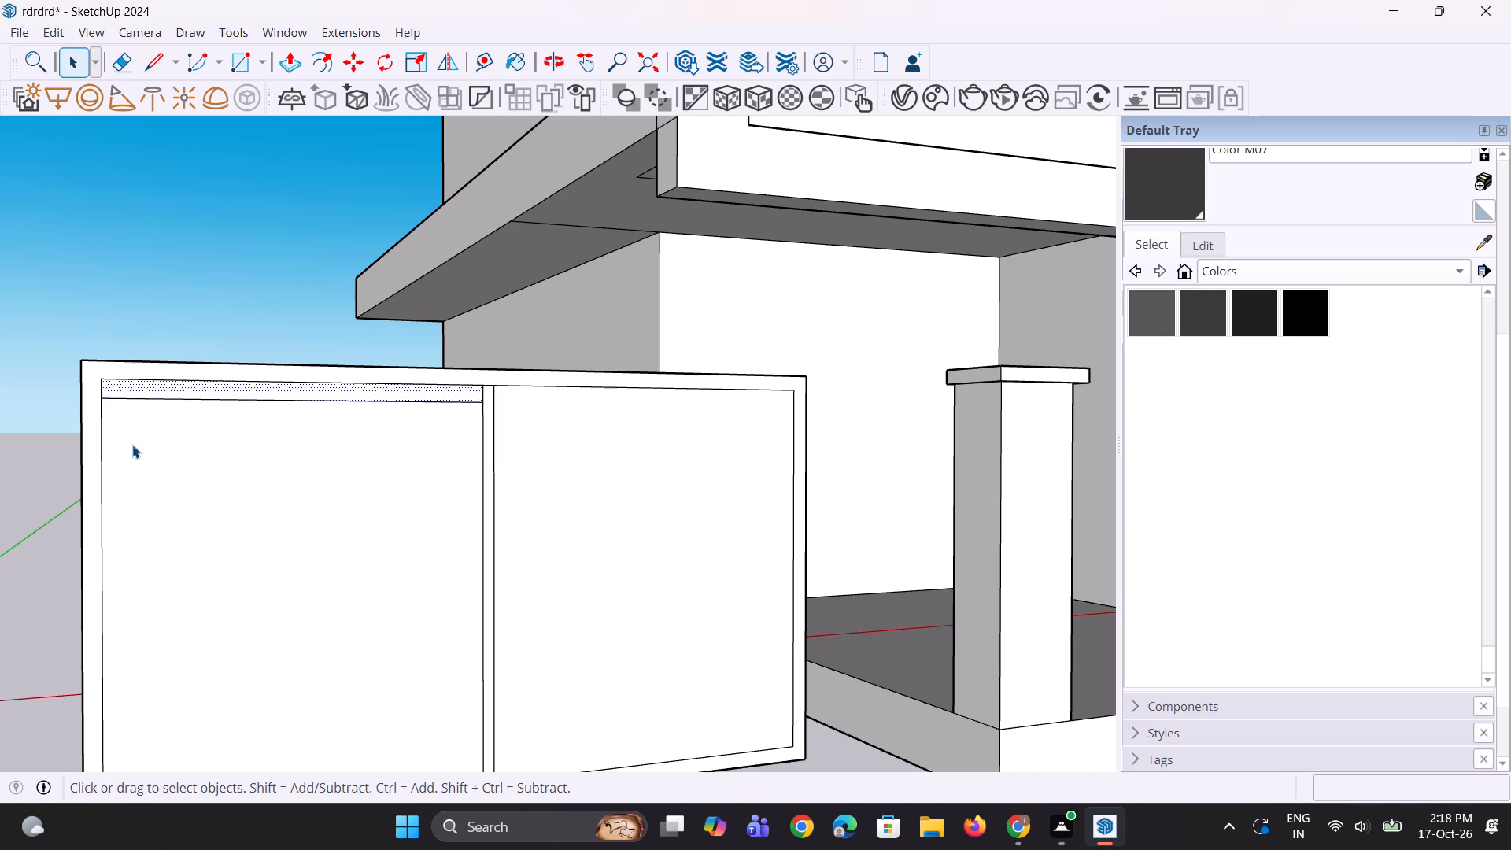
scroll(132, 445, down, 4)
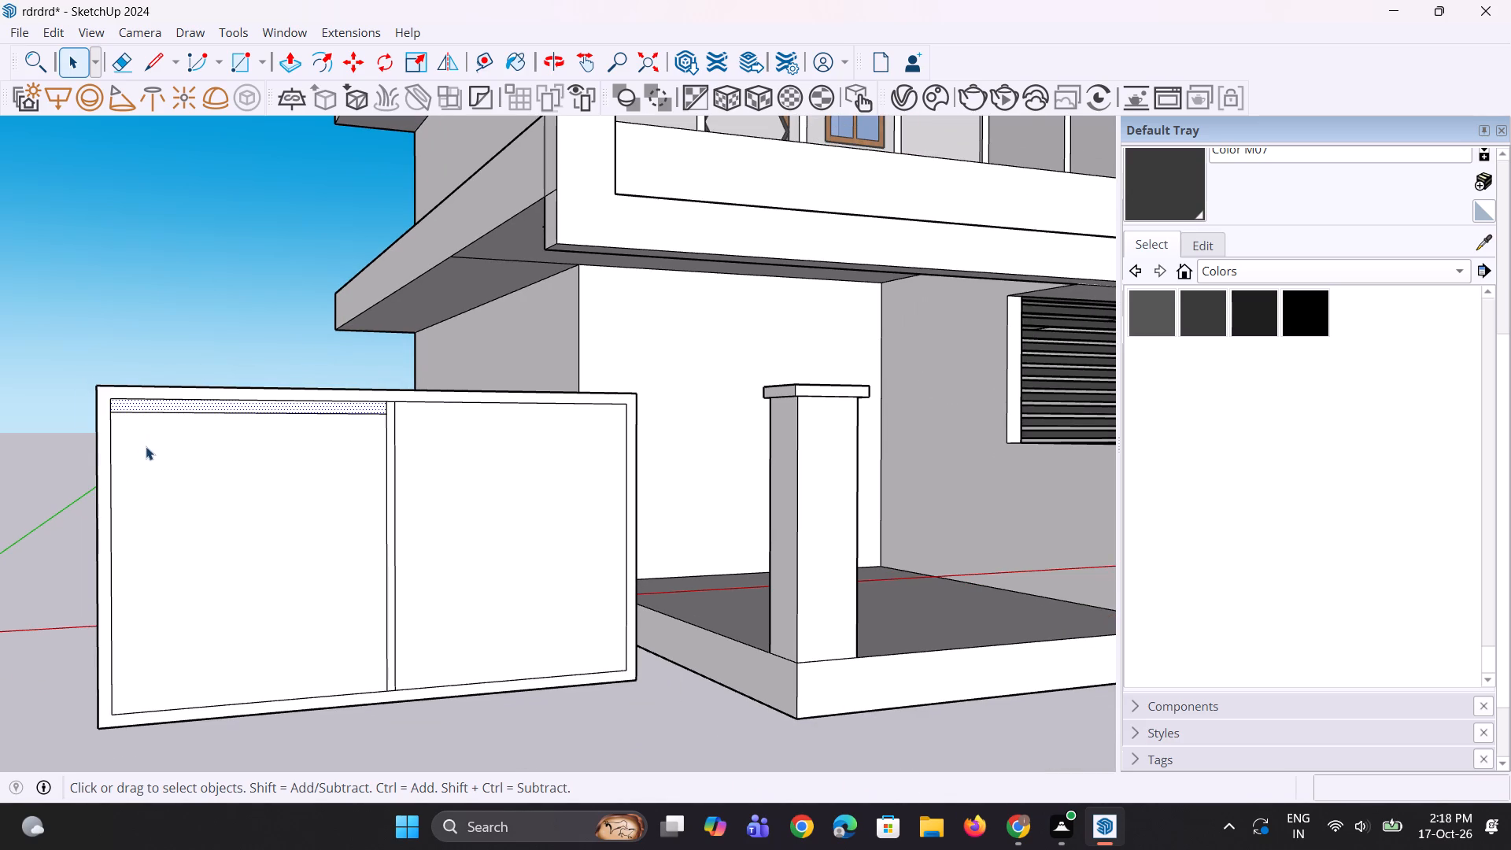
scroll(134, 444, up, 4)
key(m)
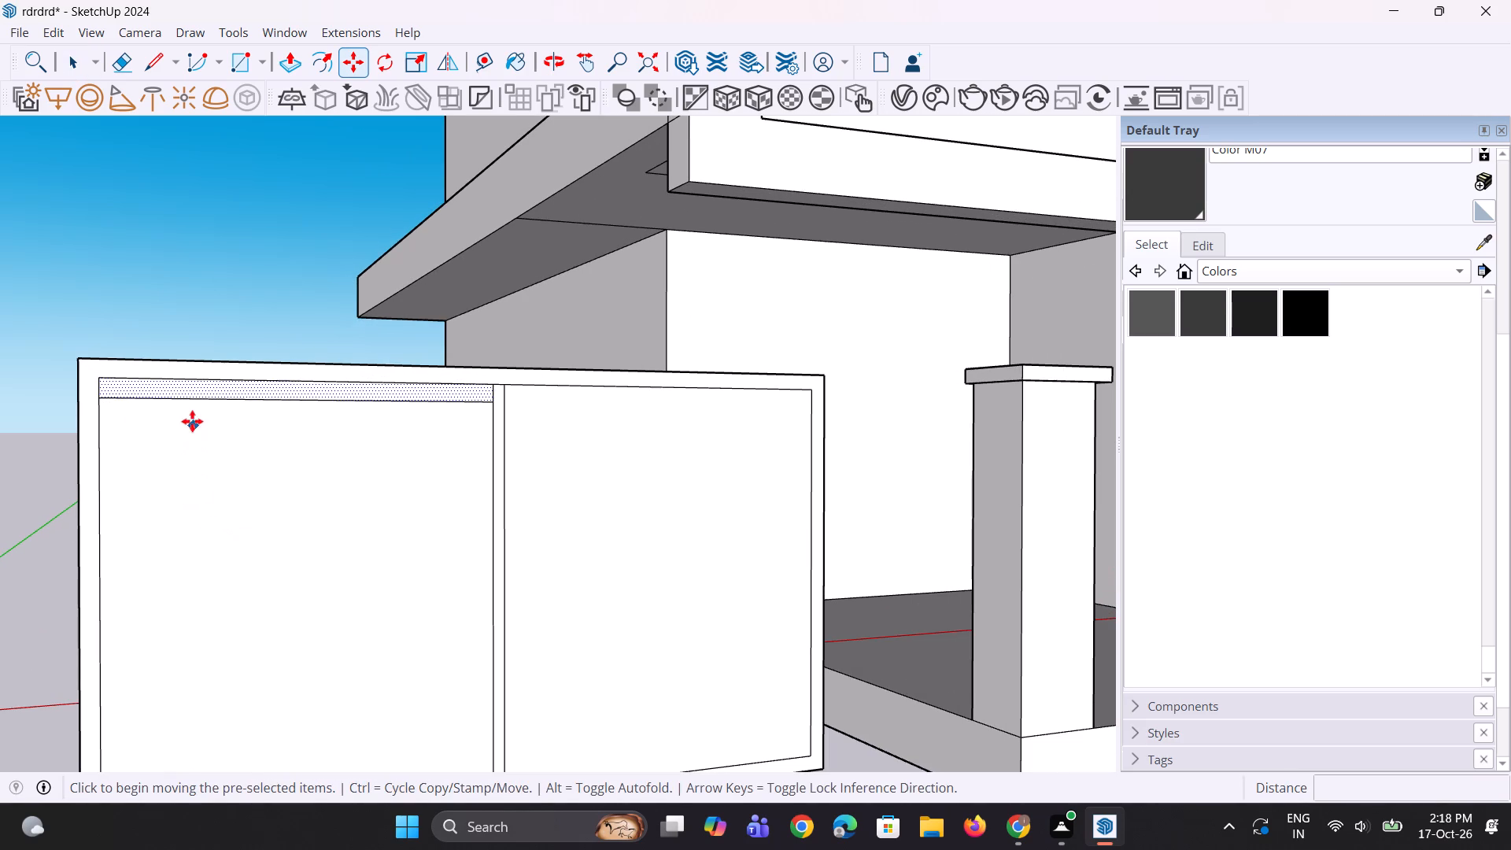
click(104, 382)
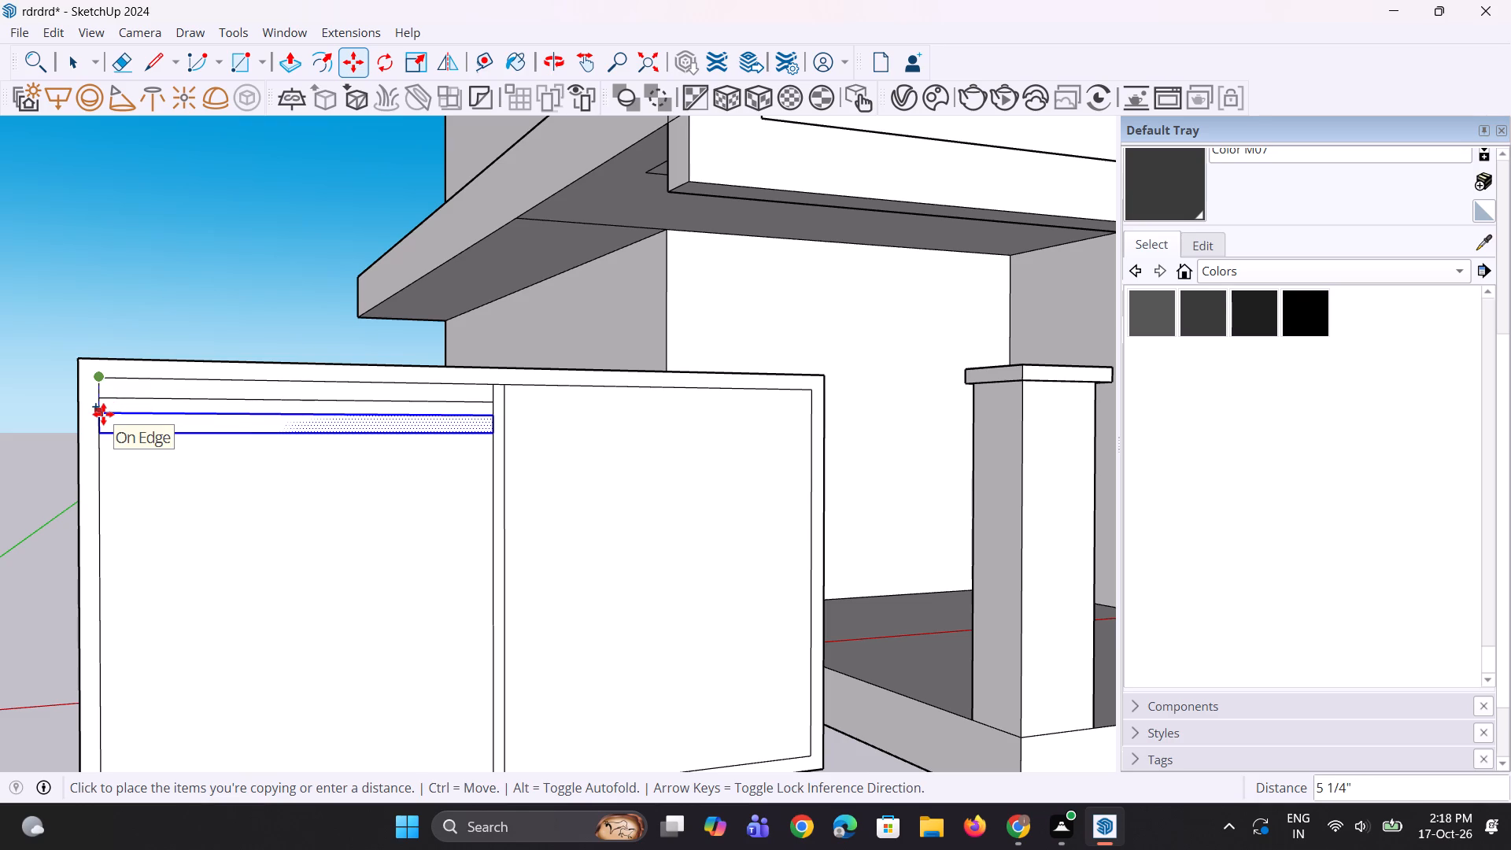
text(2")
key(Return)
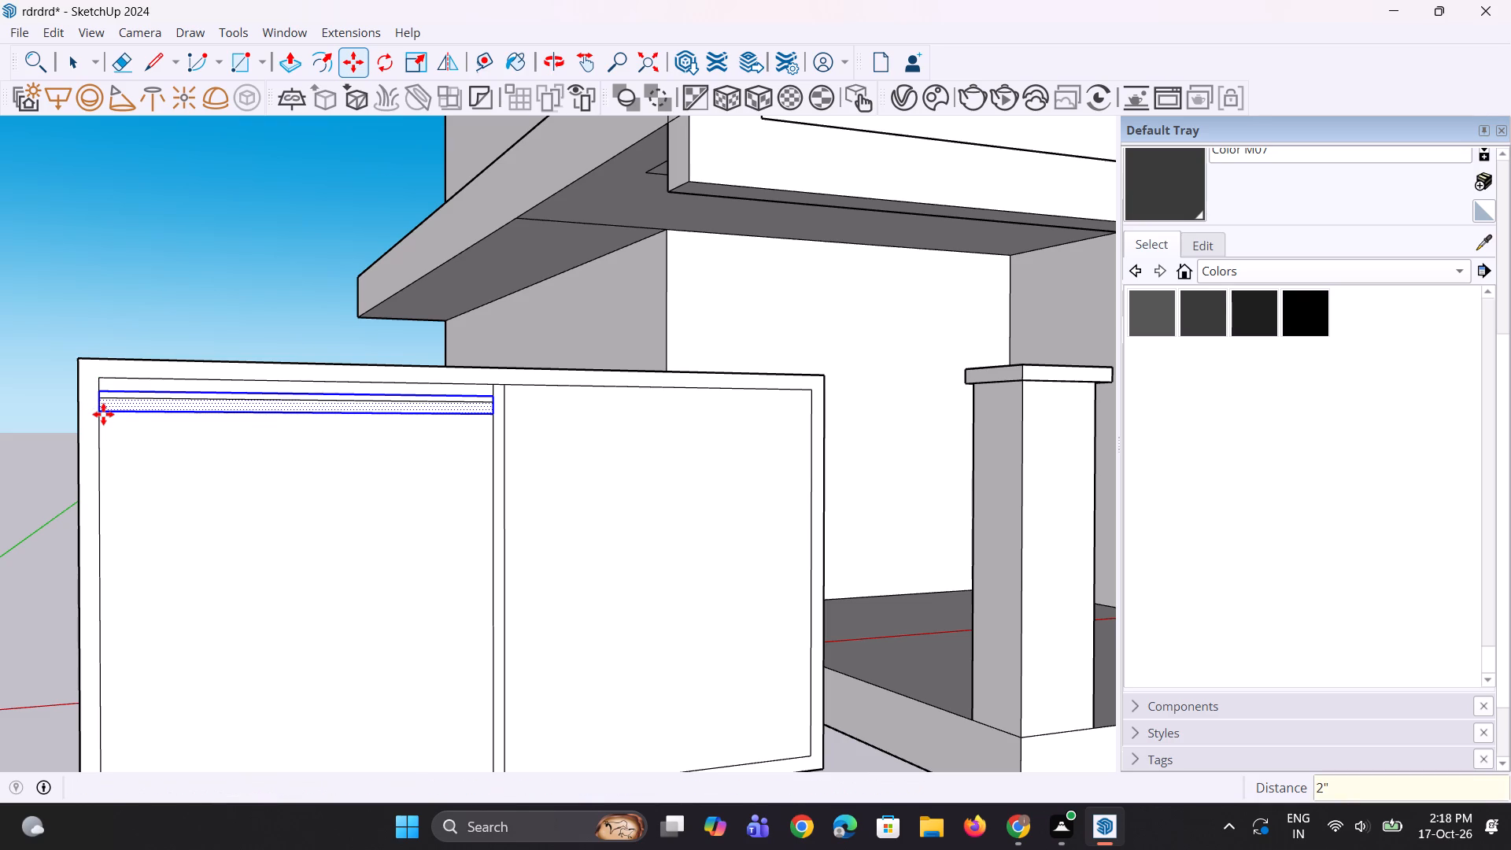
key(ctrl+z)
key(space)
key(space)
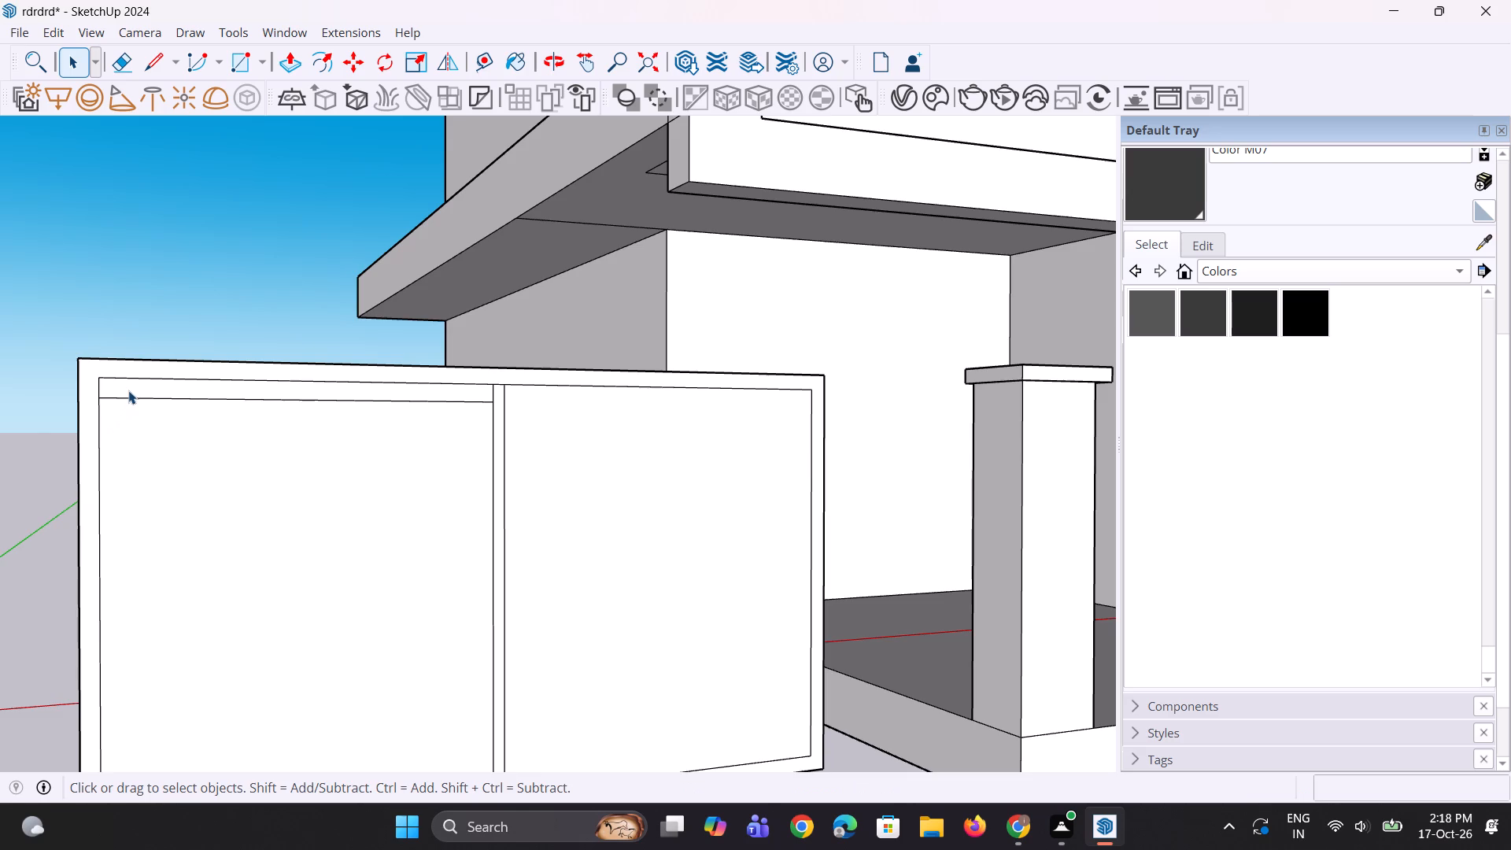
Copy the left bay's top slat strip down about 4 15/16" and repeat the copy 20 times.
click(128, 390)
scroll(51, 433, up, 4)
key(m)
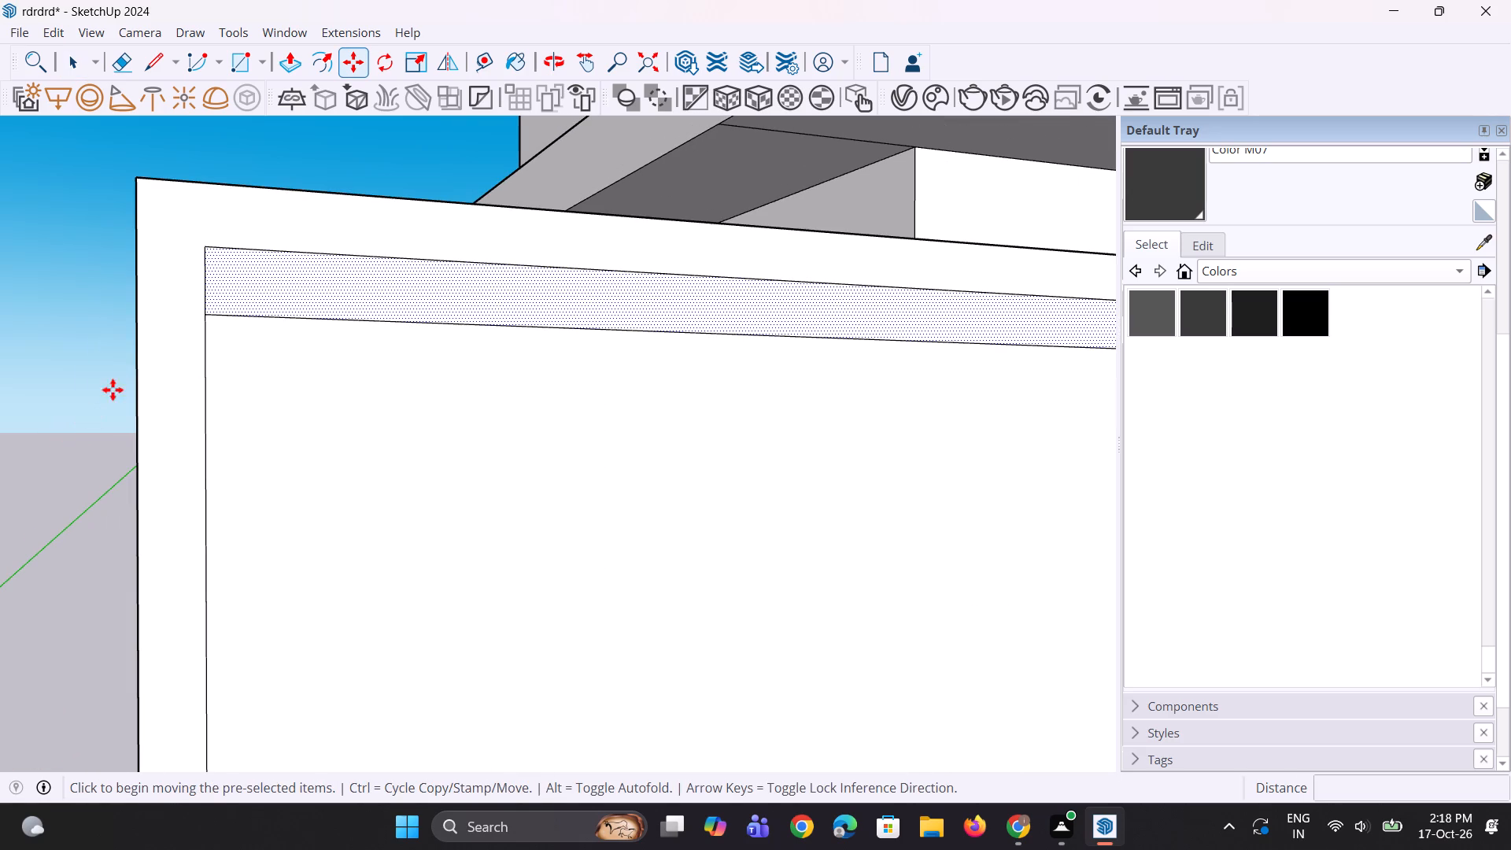
click(206, 252)
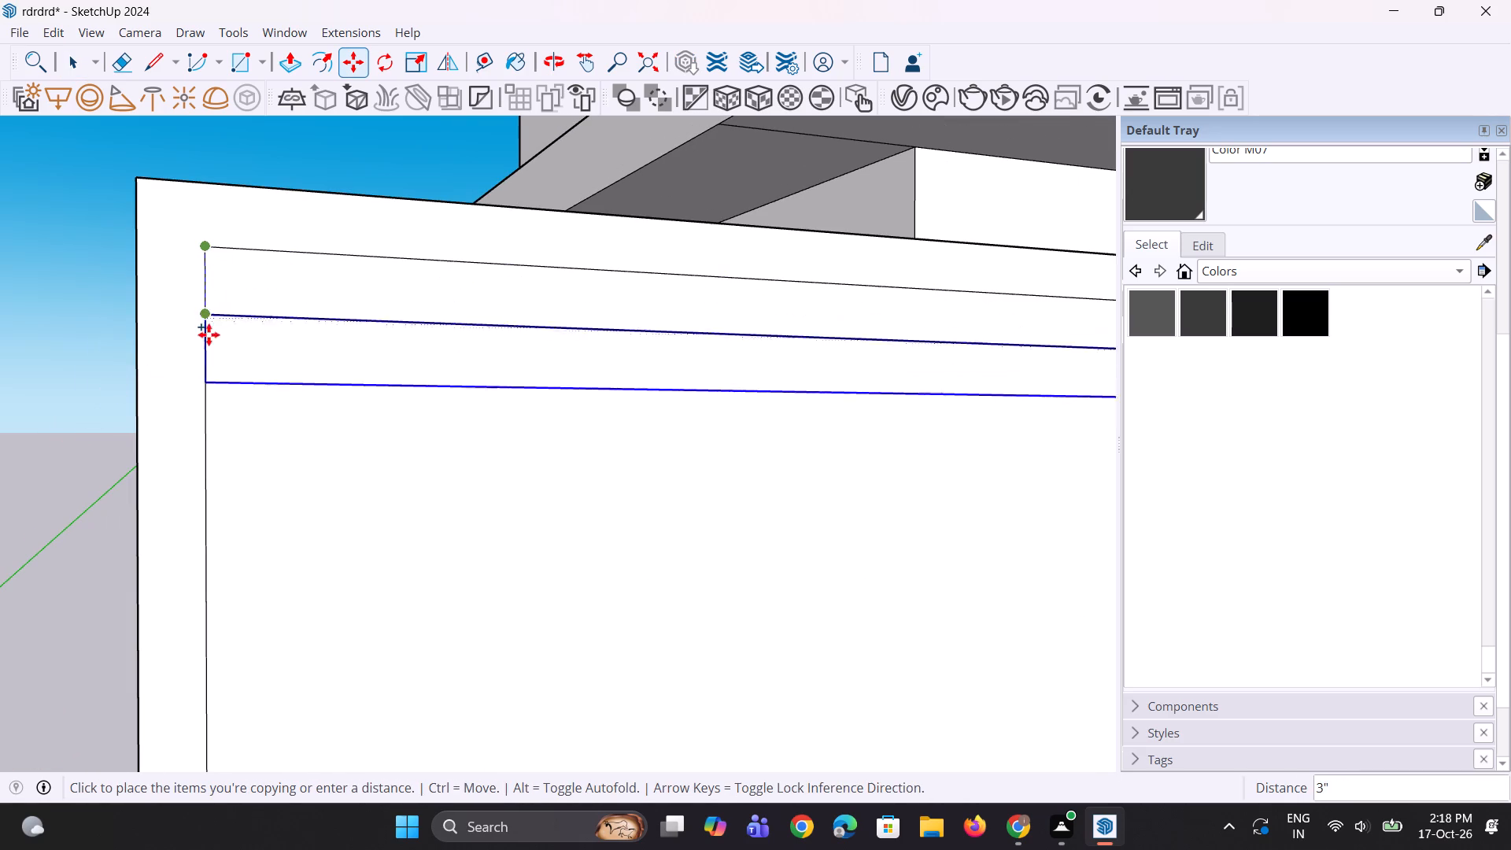
click(209, 359)
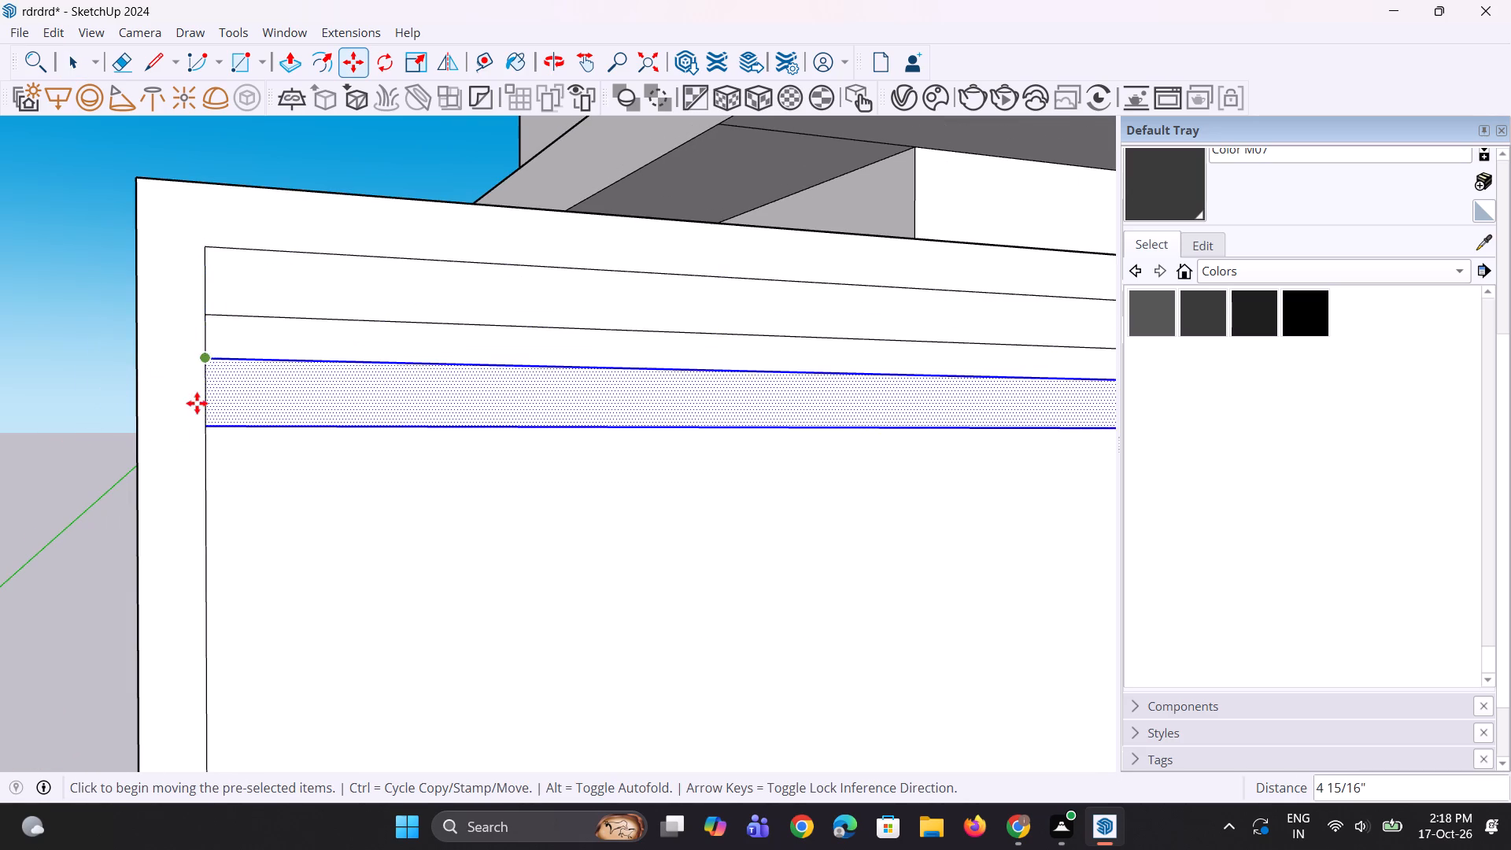
scroll(157, 448, down, 8)
middle_drag(291, 508, 249, 490)
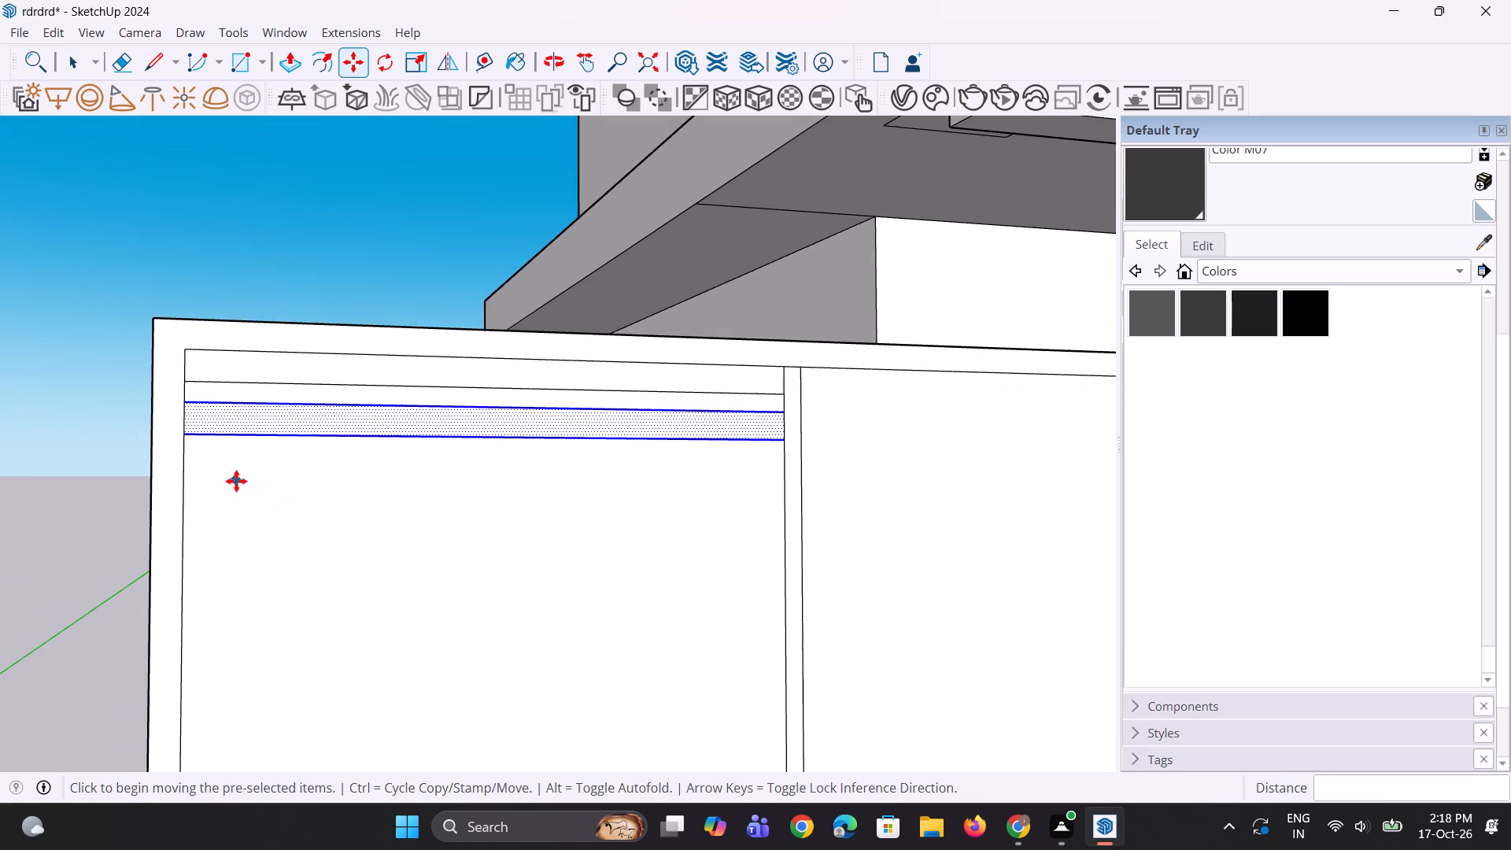
key(asterisk)
text(20)
key(Return)
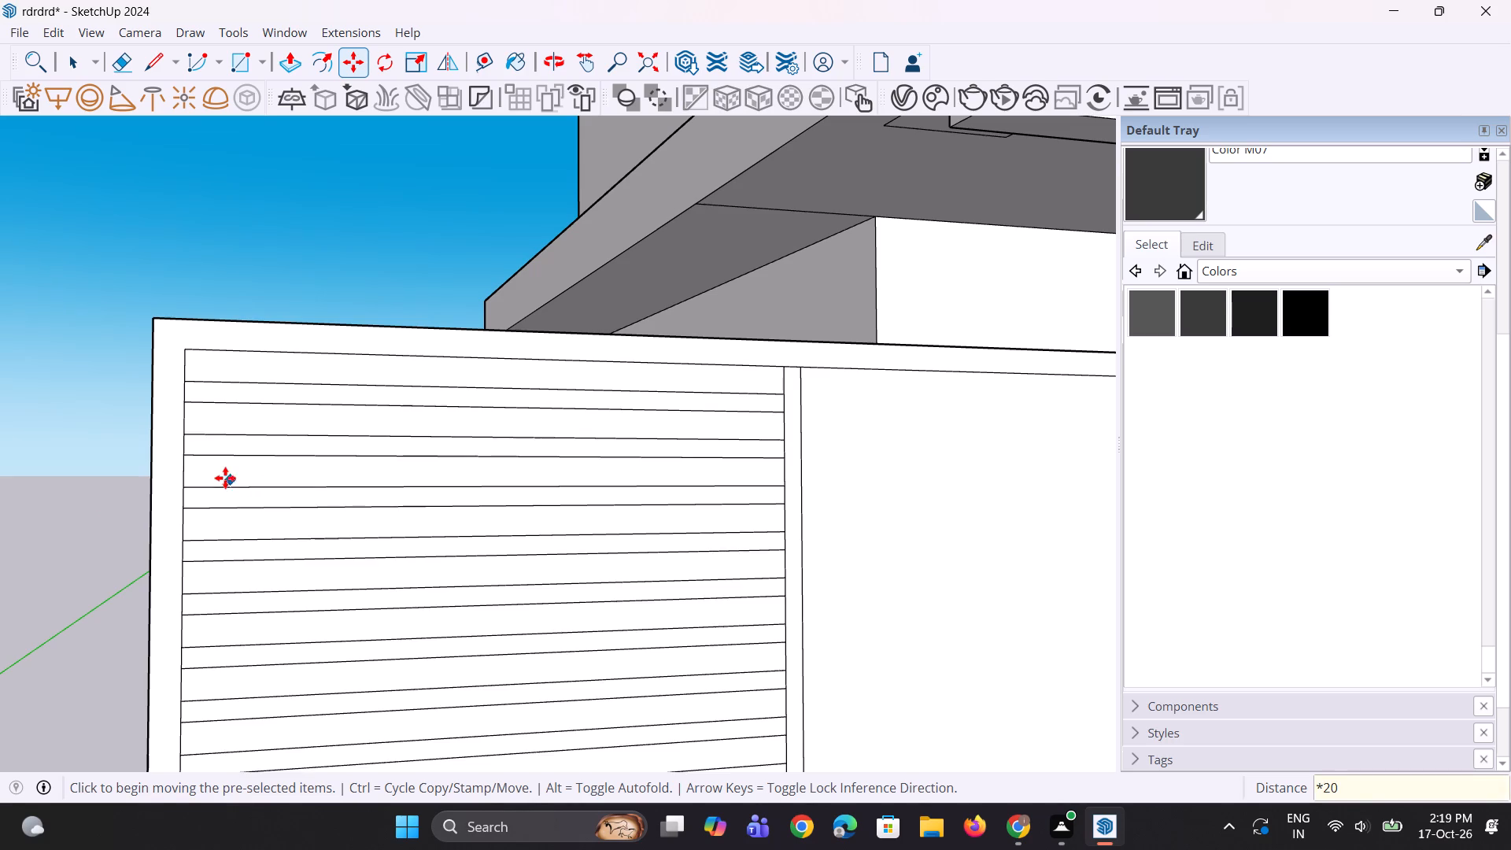
scroll(244, 416, down, 12)
middle_drag(320, 549, 301, 544)
key(space)
key(space)
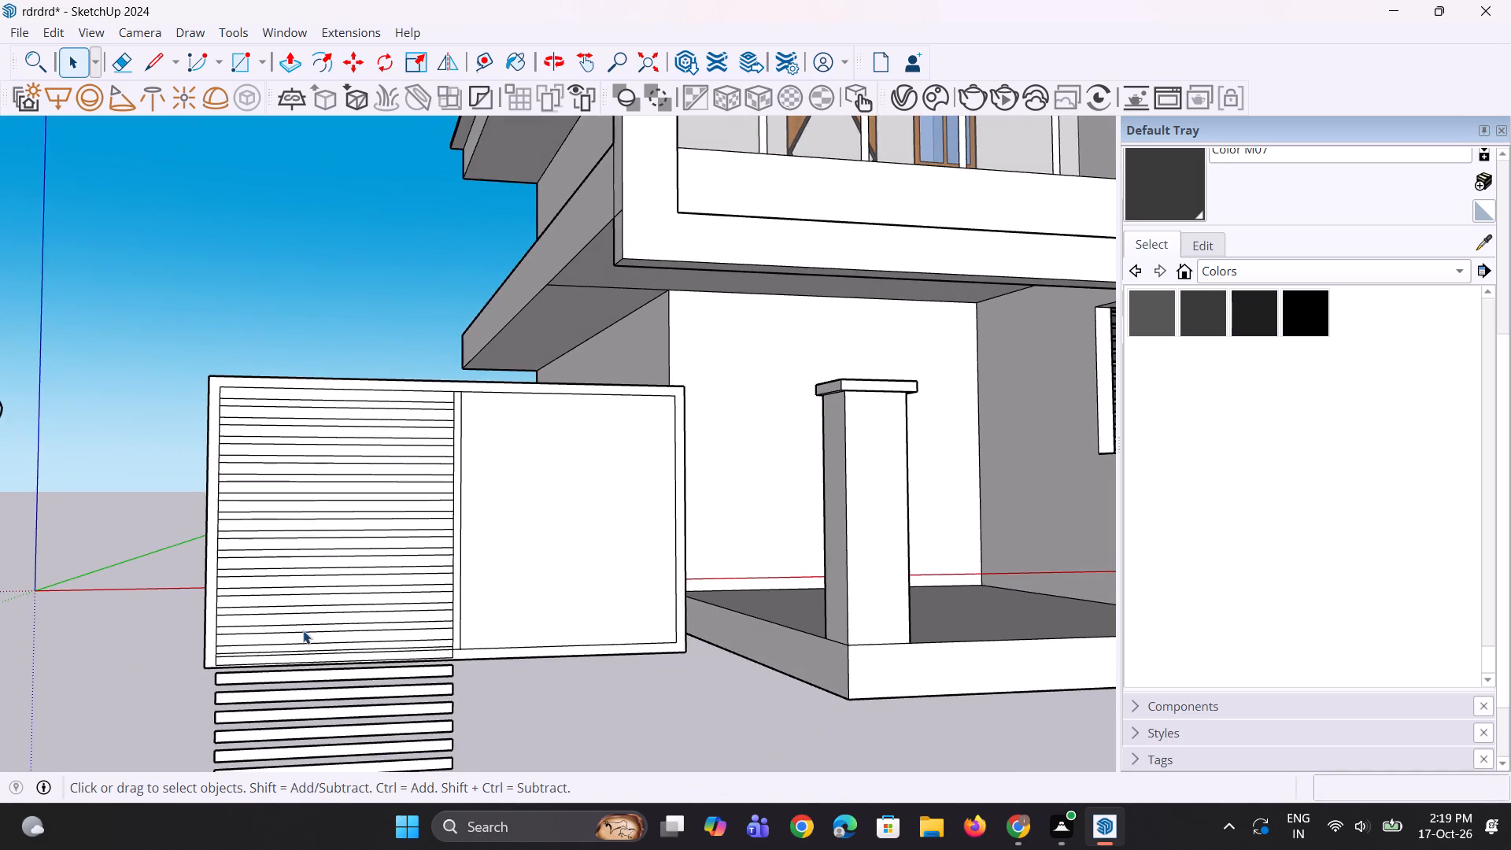
Delete the faces of the six surplus slats hanging below the panel.
scroll(303, 630, up, 2)
scroll(273, 586, down, 7)
scroll(279, 700, up, 6)
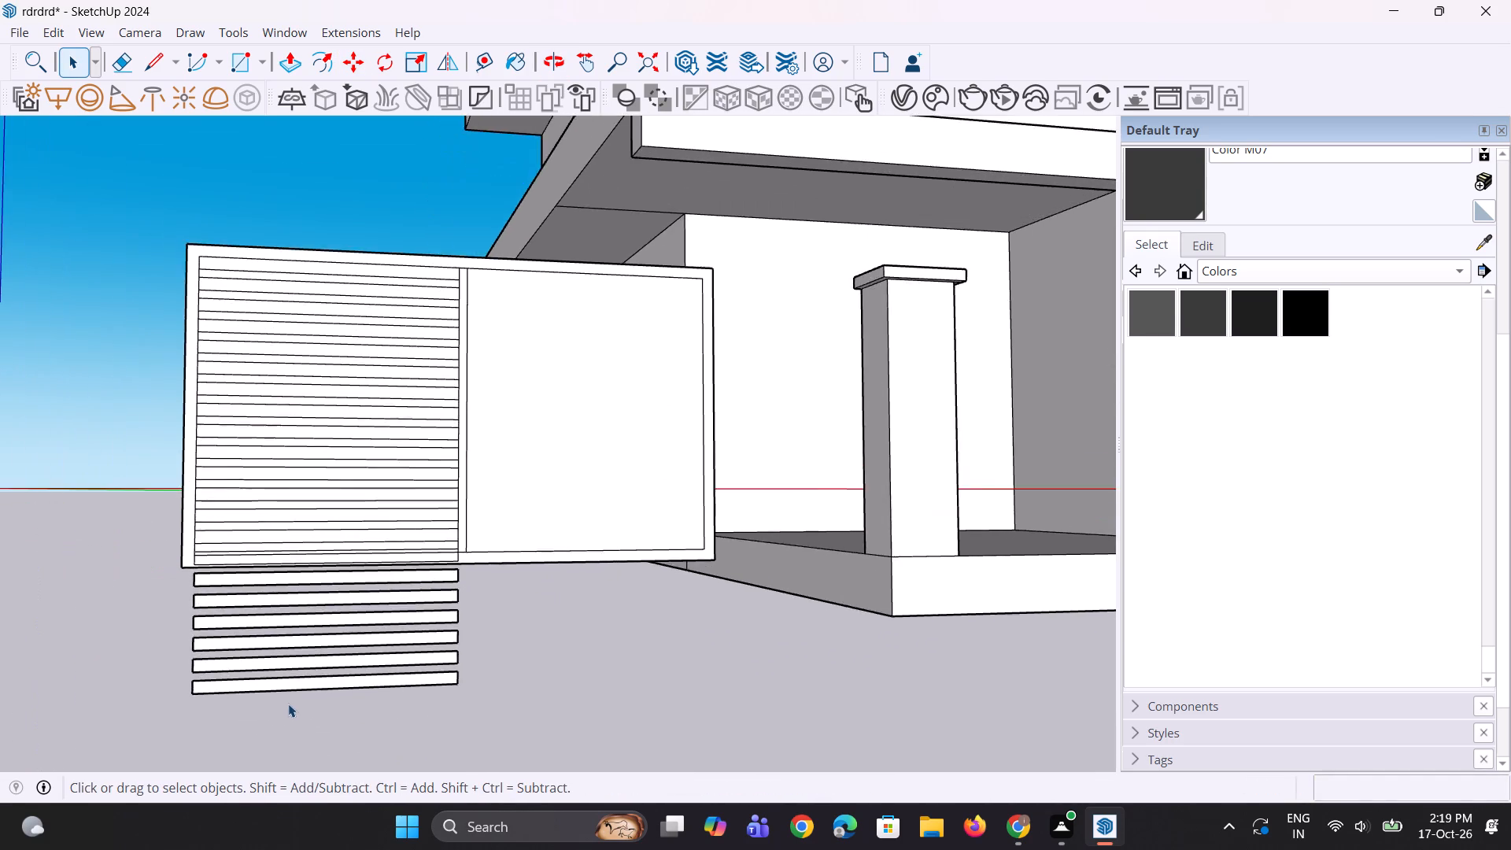
scroll(290, 701, up, 2)
click(314, 678)
key(Delete)
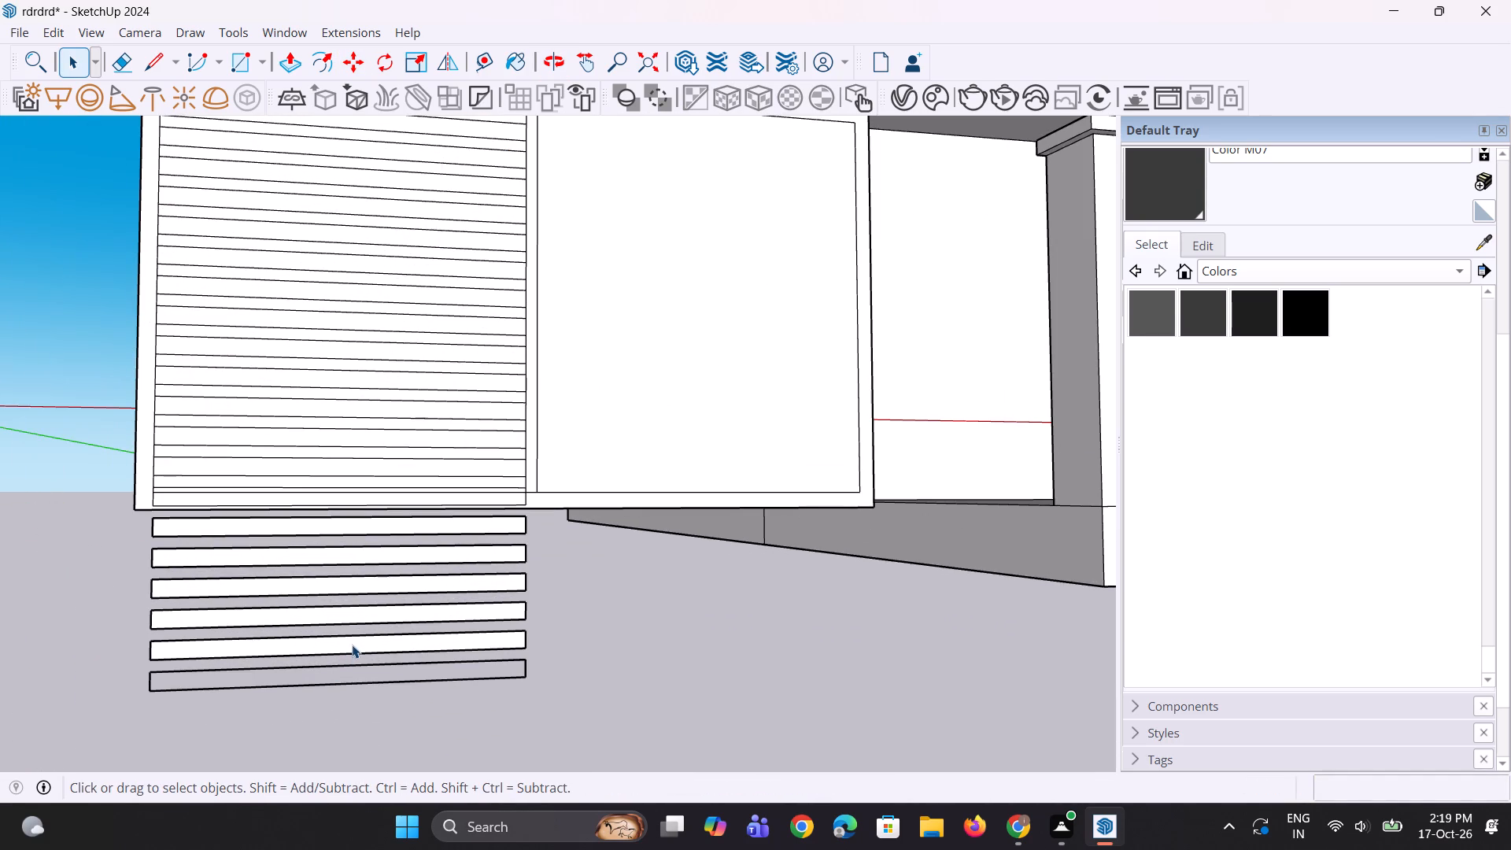
click(352, 645)
key(Delete)
click(364, 615)
key(Delete)
click(379, 586)
key(Delete)
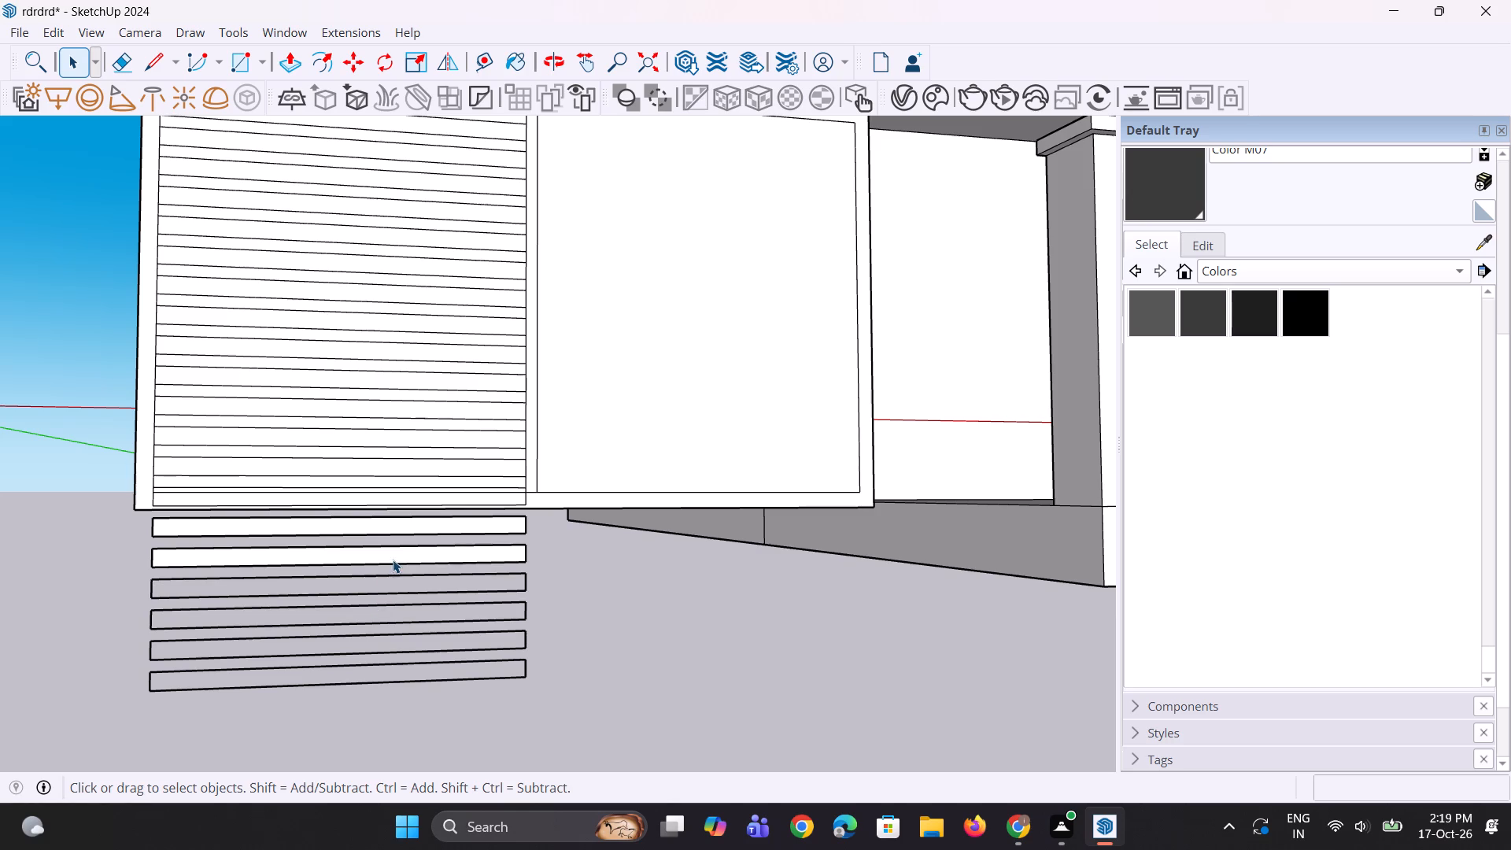
click(393, 560)
key(Delete)
click(403, 527)
key(Delete)
Delete the leftover outline edges of the uppermost surplus slat below the panel.
scroll(175, 541, up, 2)
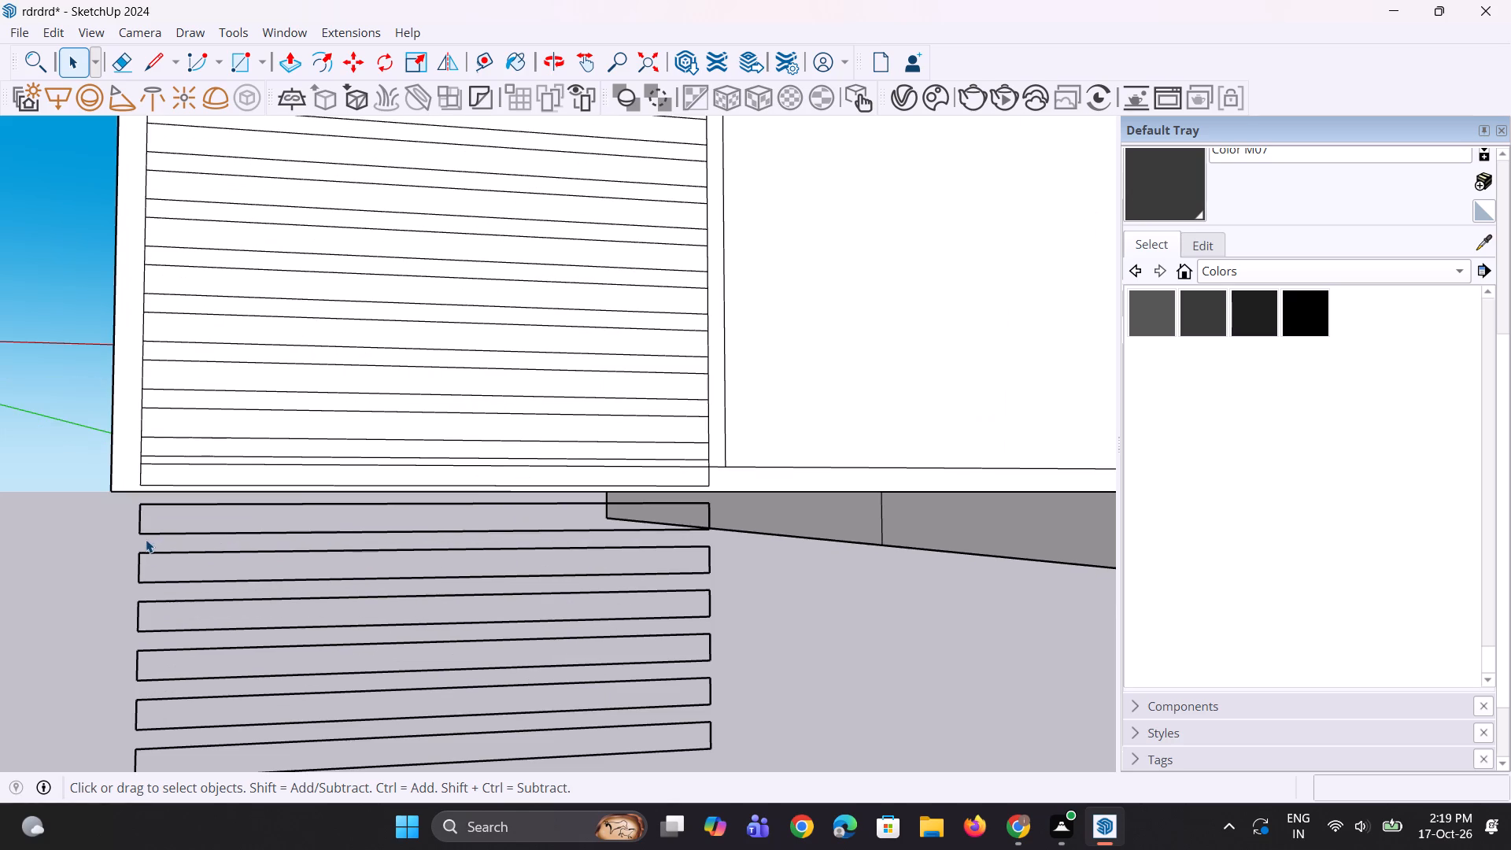
click(155, 532)
key(Delete)
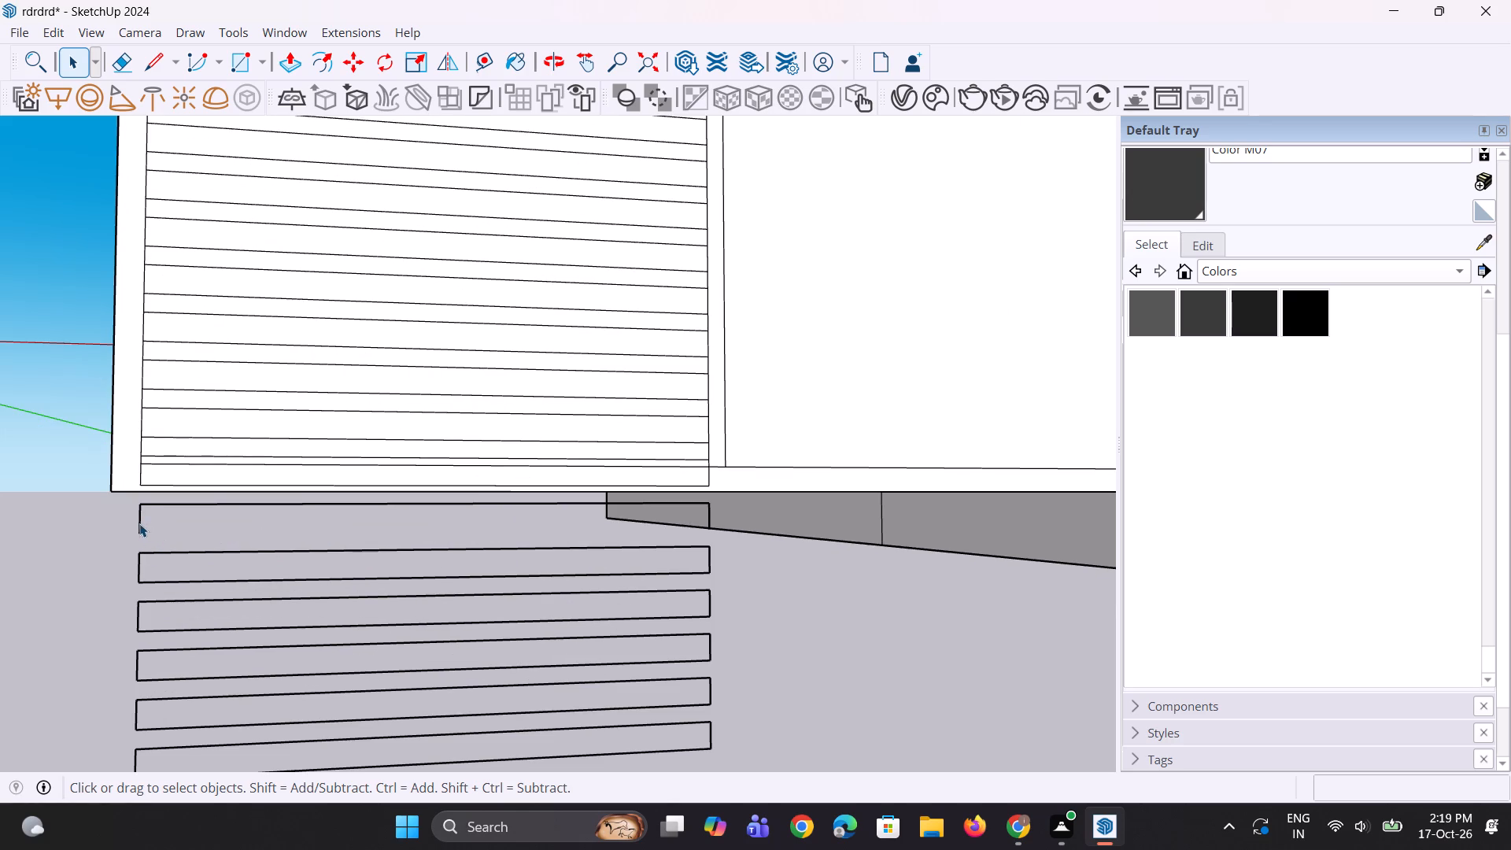
click(139, 523)
key(Delete)
click(162, 503)
key(Delete)
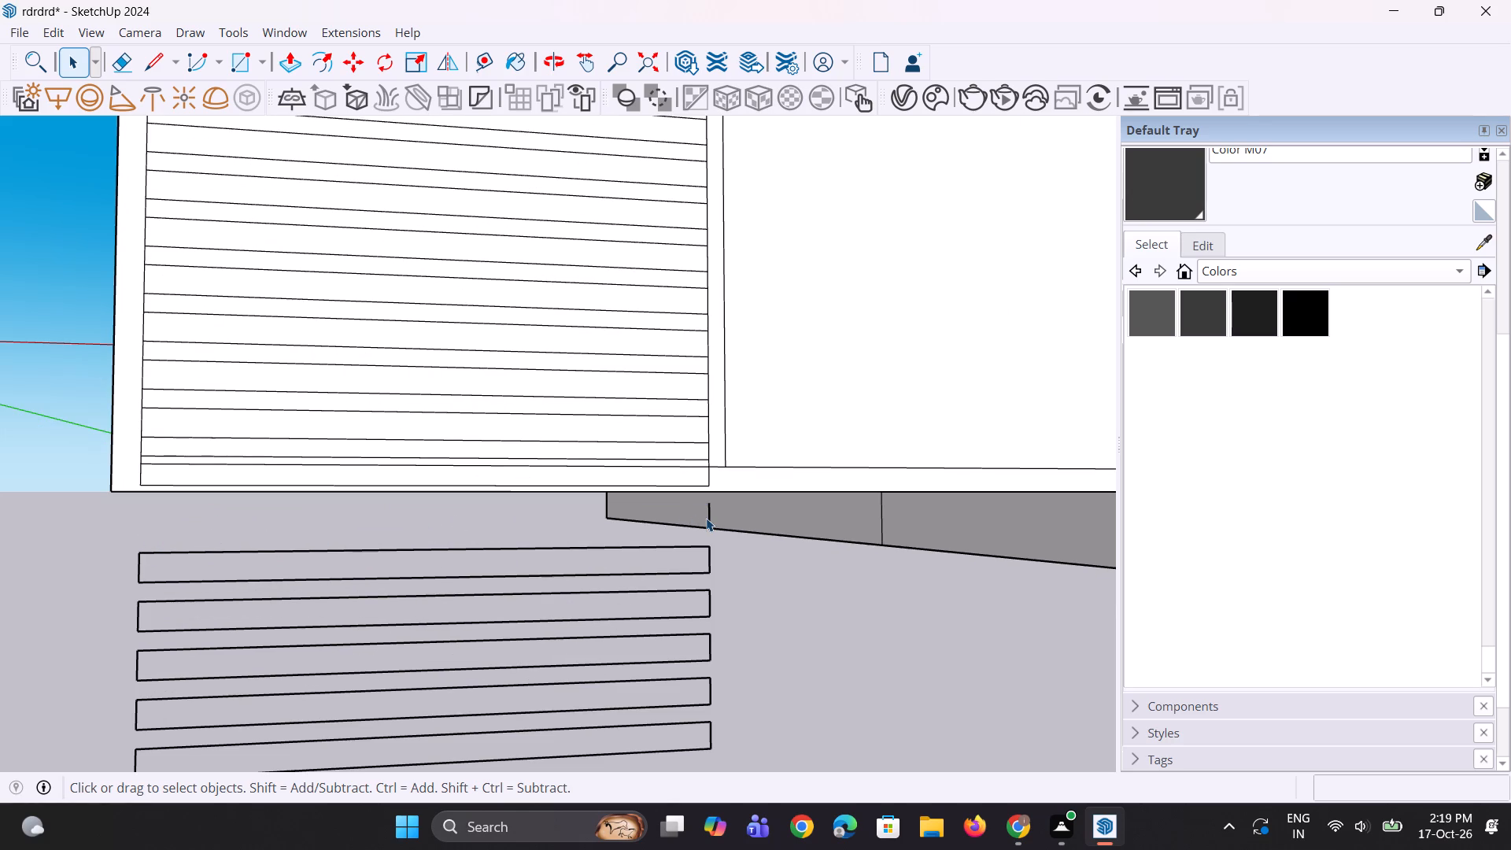
click(706, 518)
click(710, 522)
key(Delete)
Erase the outline edges of the next surplus slat down, including its long lower line.
click(709, 553)
key(Delete)
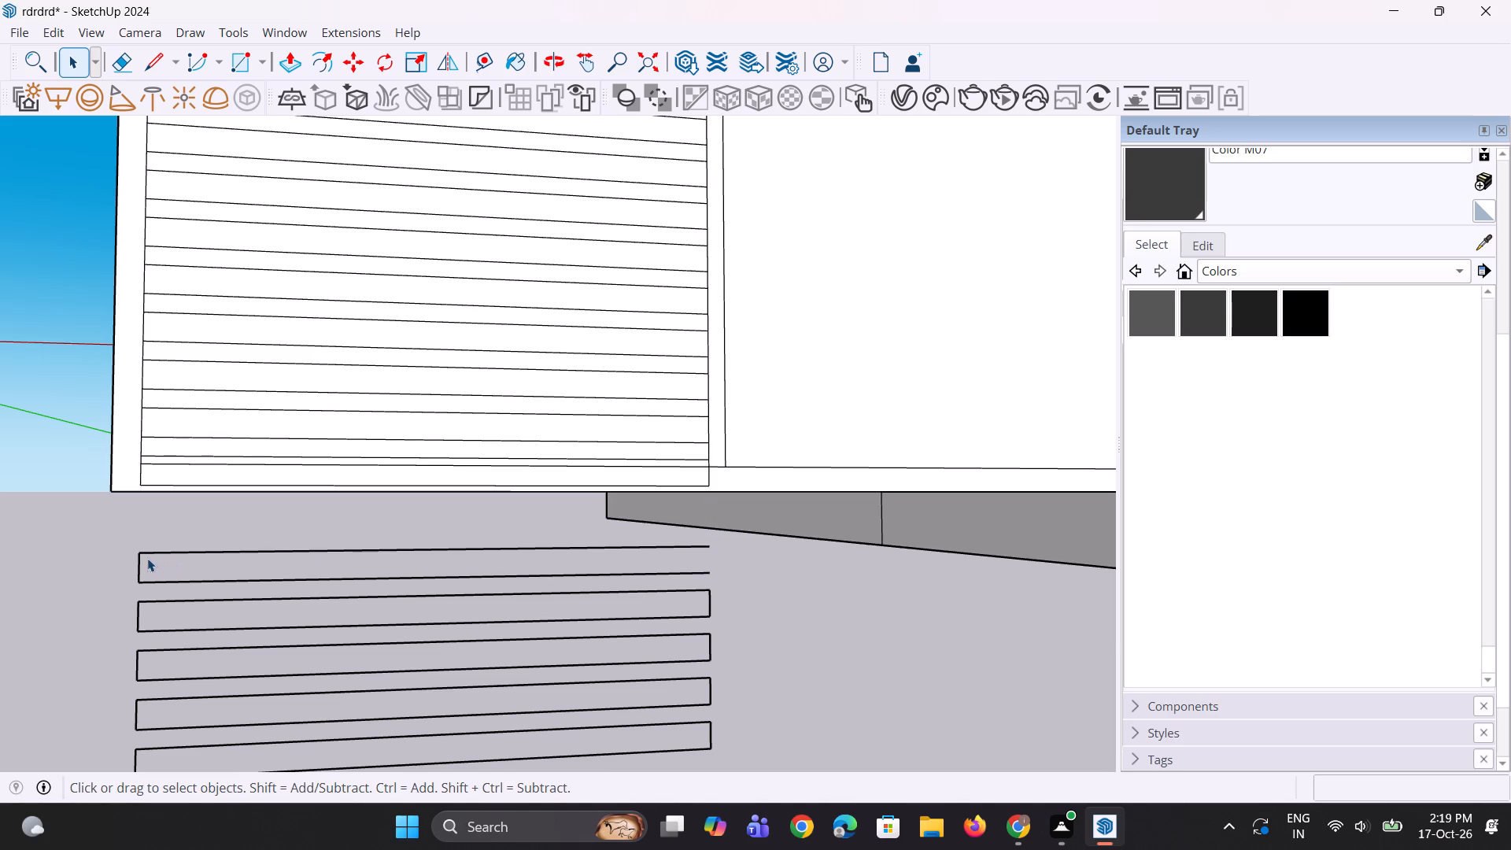
click(139, 554)
key(Delete)
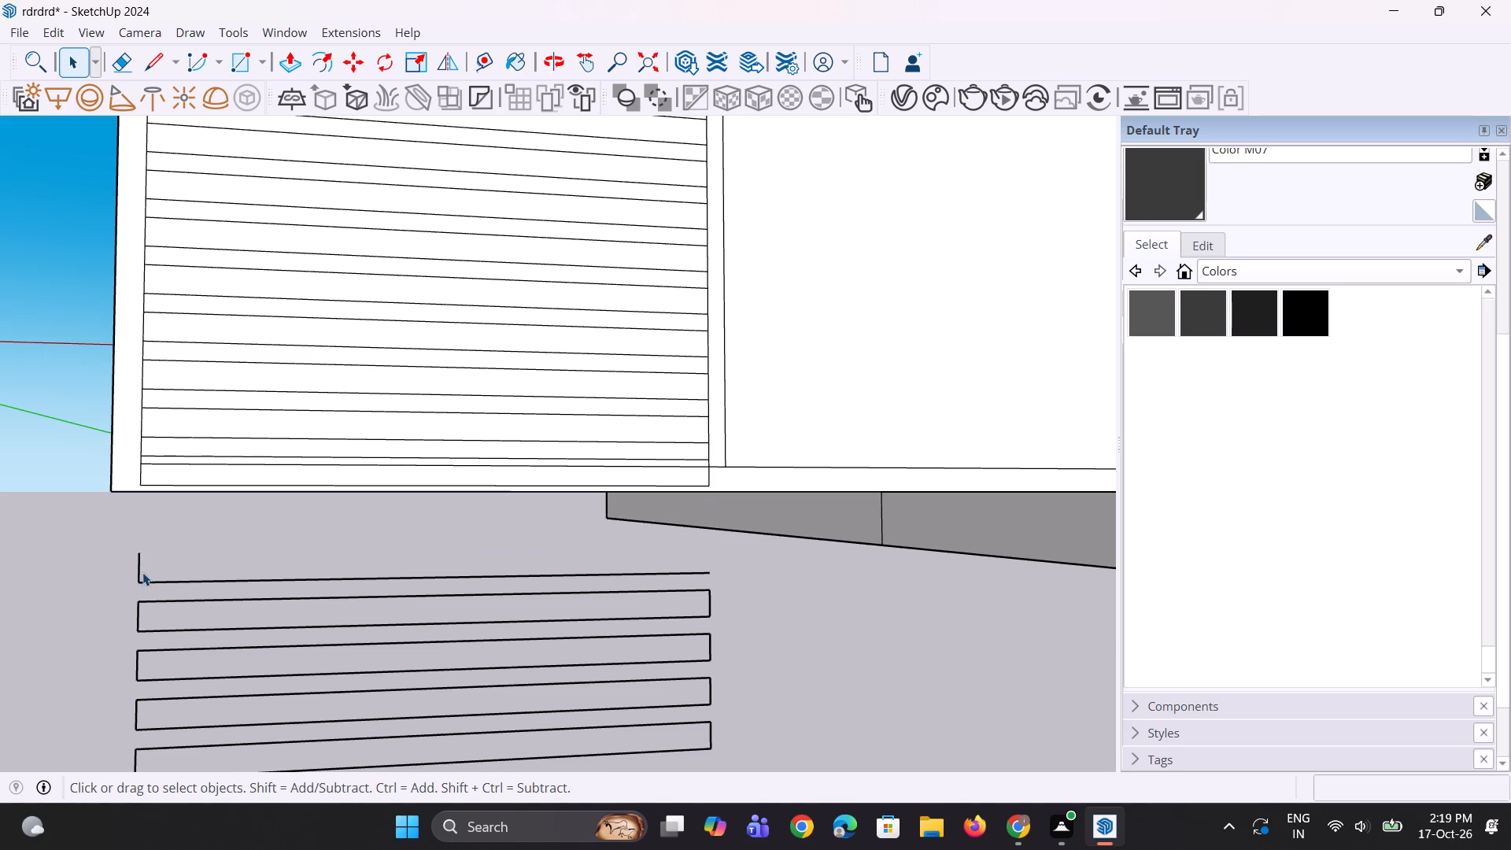
click(139, 578)
key(Delete)
key(e)
click(190, 576)
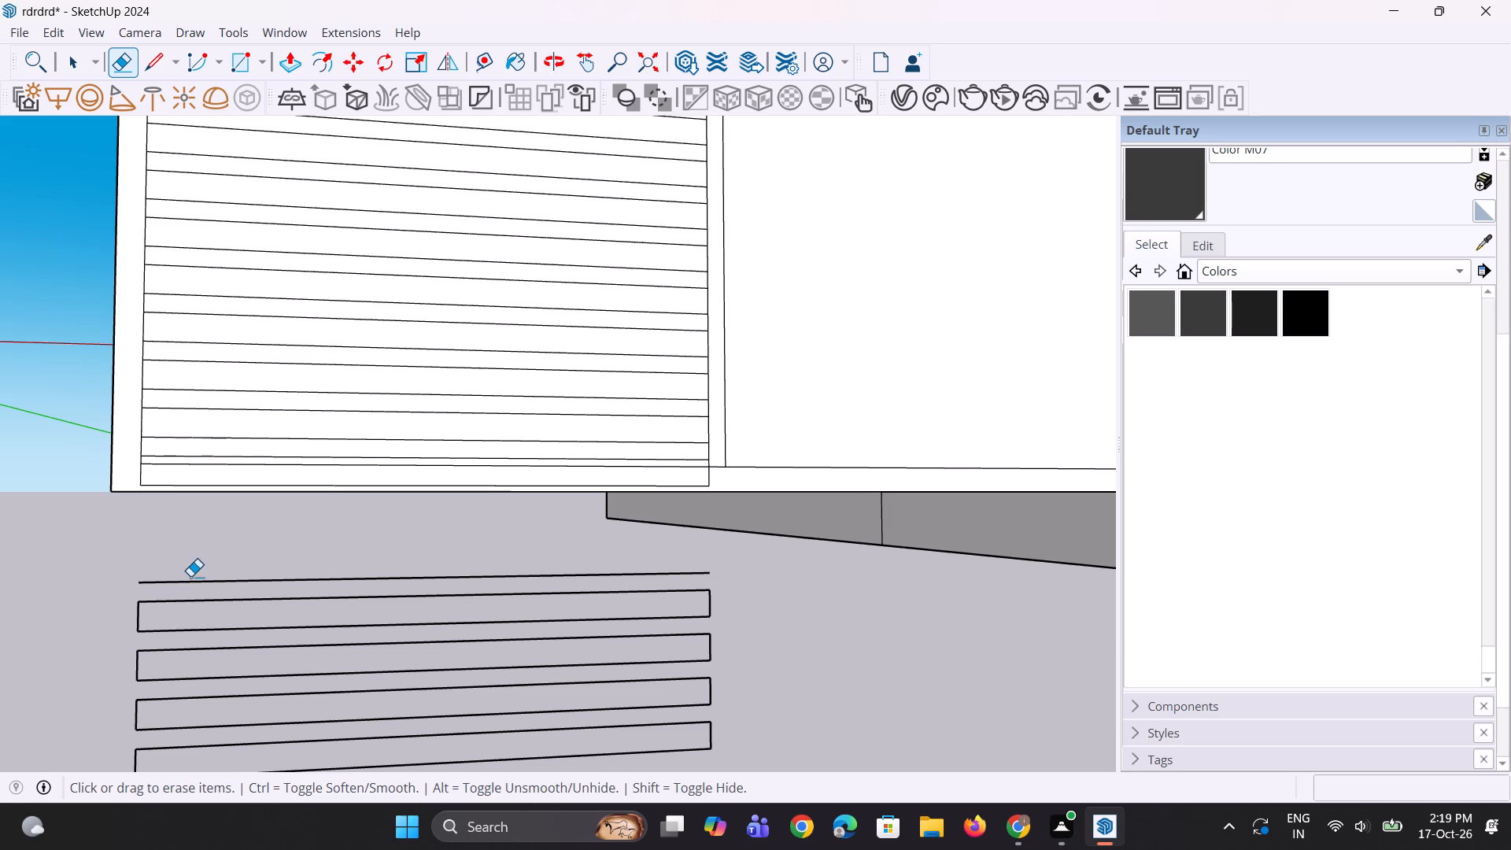
click(192, 581)
Erase the outlines of the following two surplus slats below the panel.
click(140, 604)
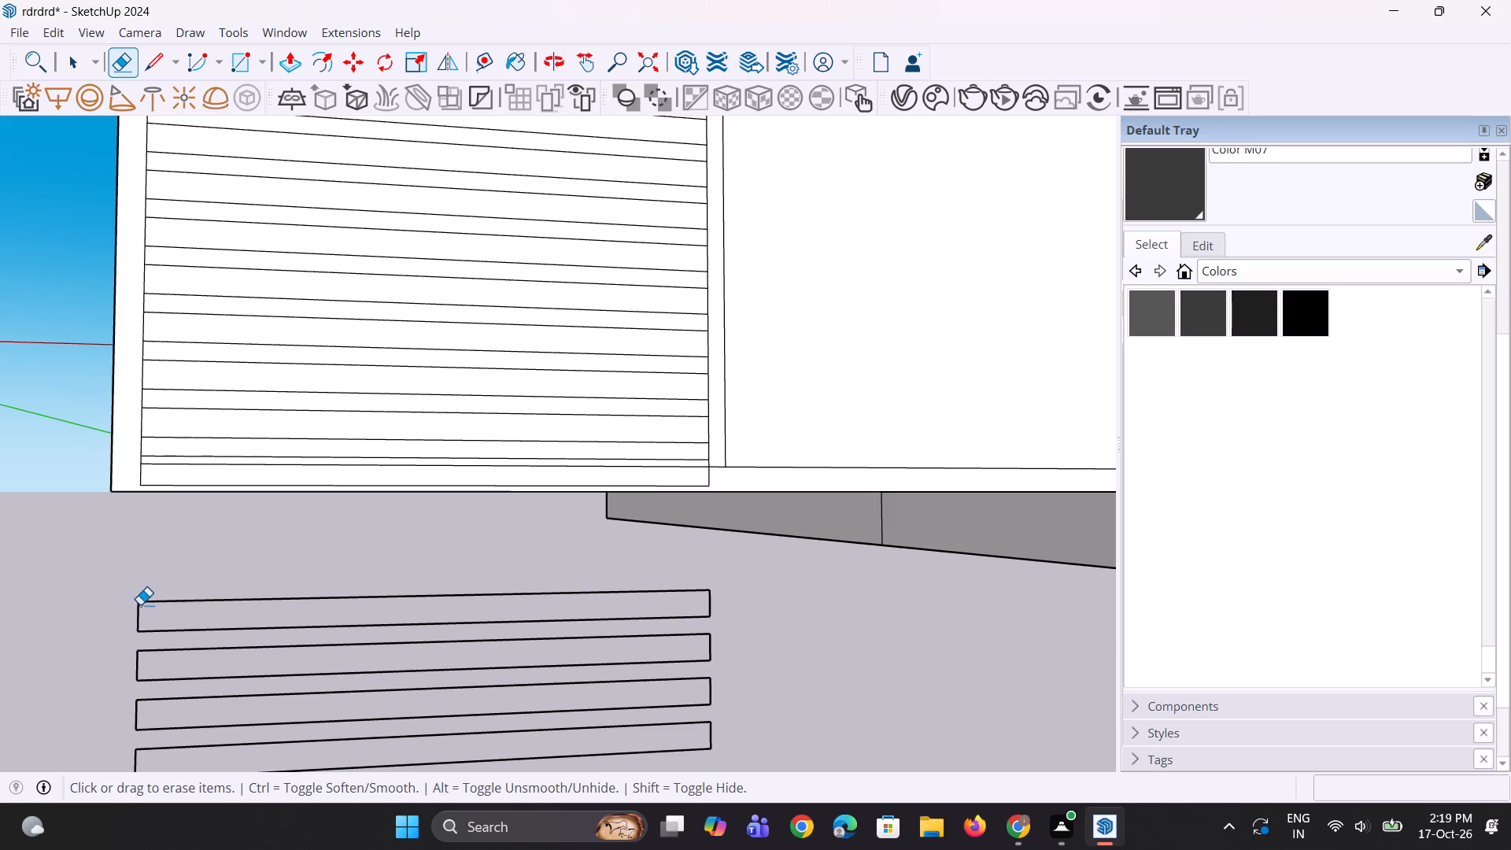
click(710, 621)
click(713, 620)
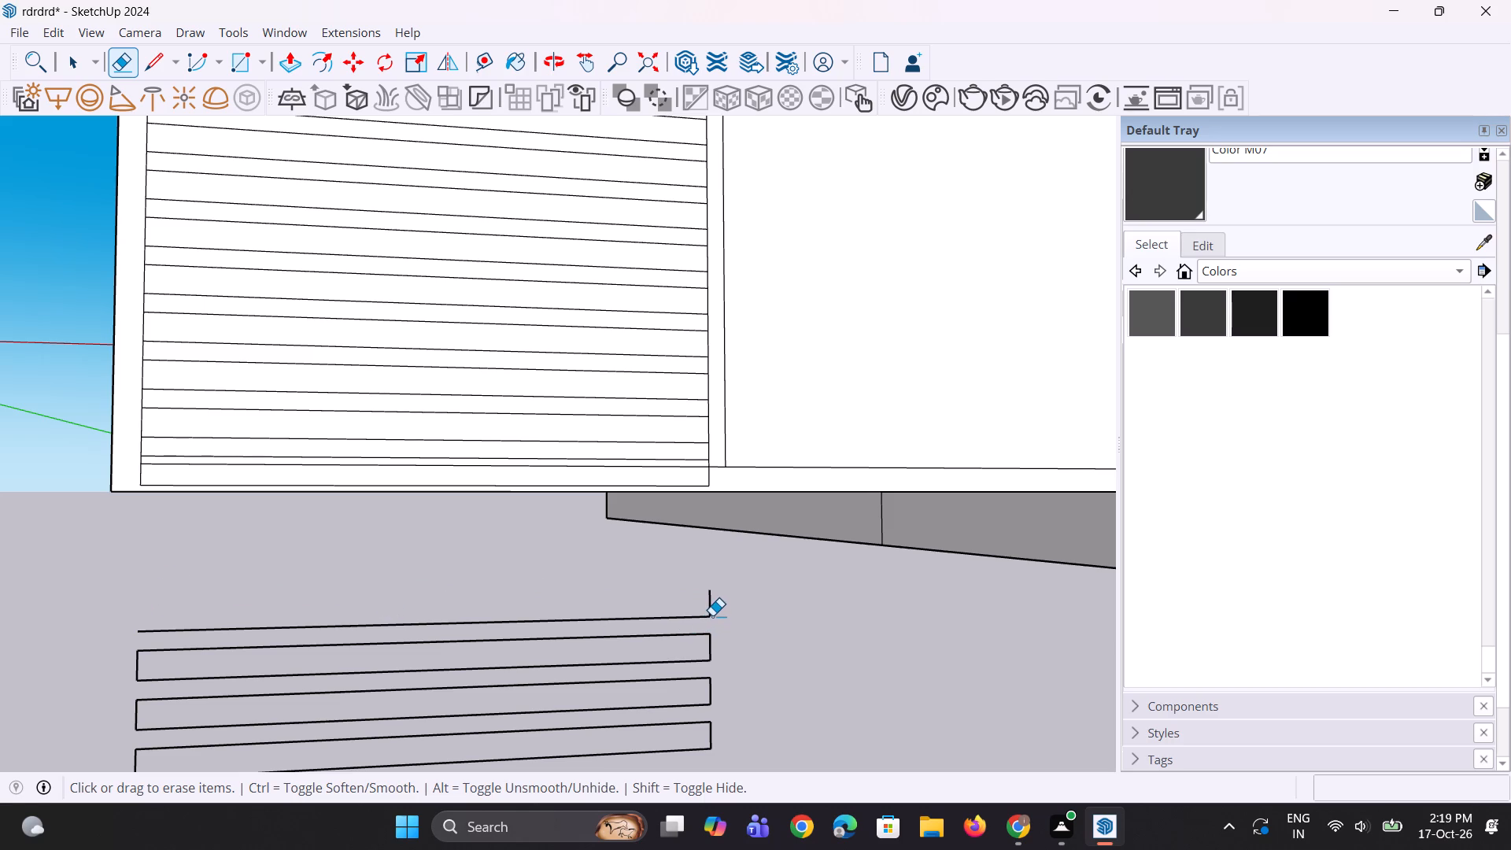
click(711, 618)
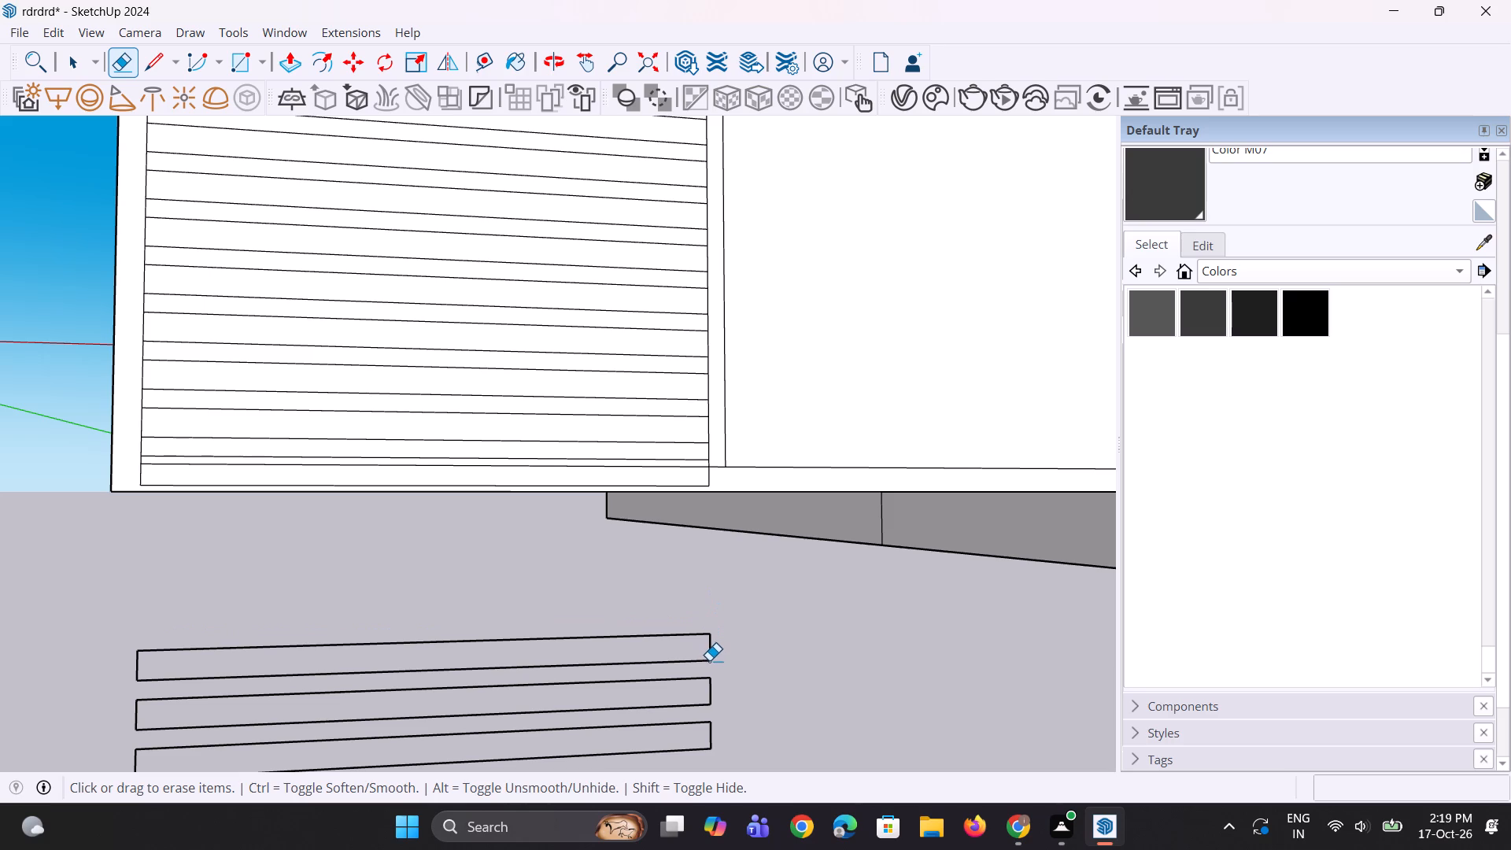
click(711, 661)
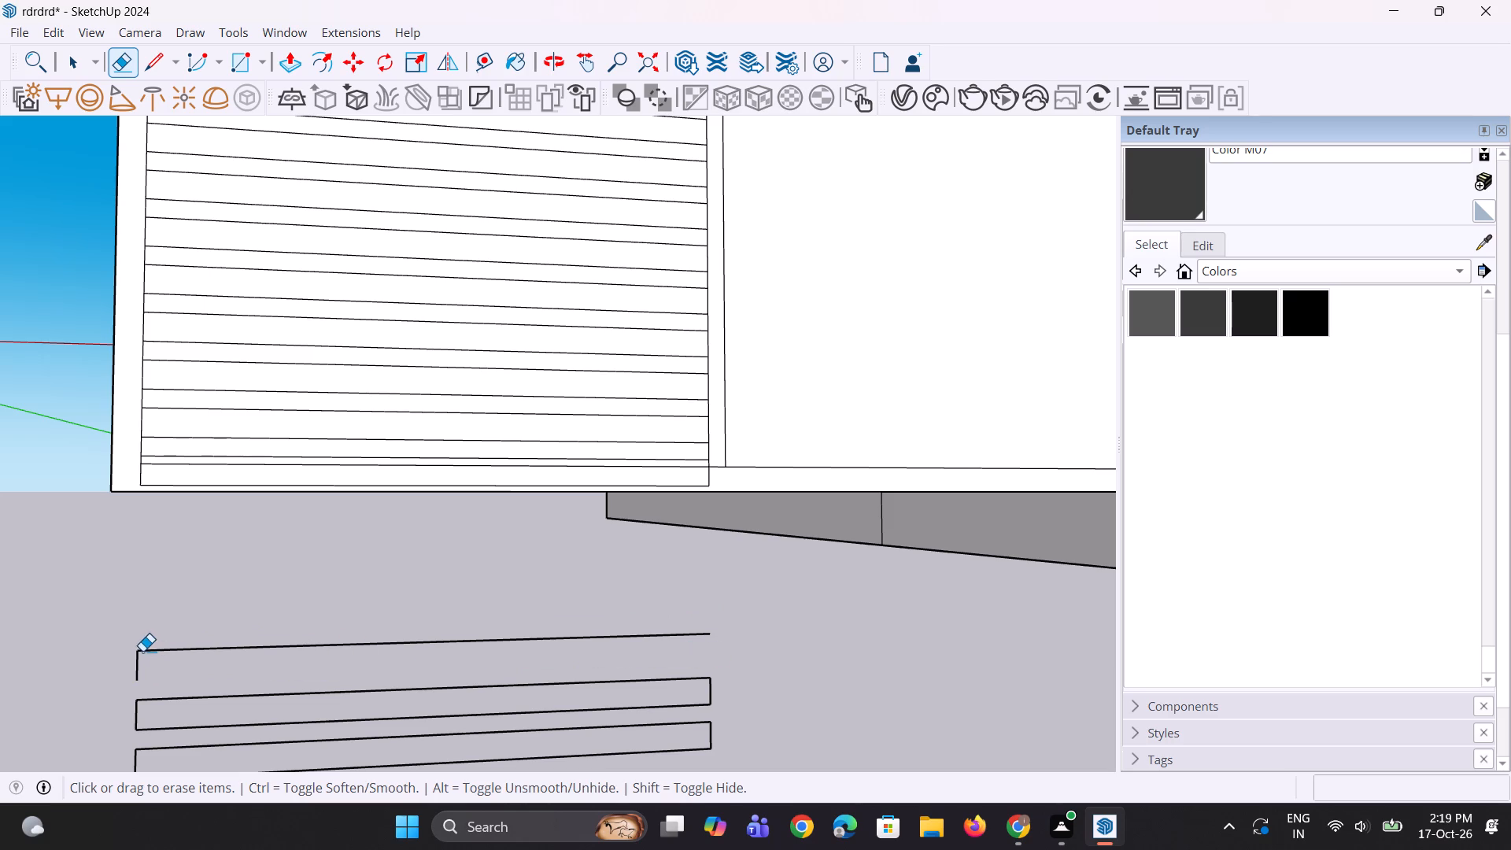
click(141, 652)
Erase the outline edges of the last two surplus slats below the panel.
scroll(175, 589, down, 8)
scroll(333, 620, up, 5)
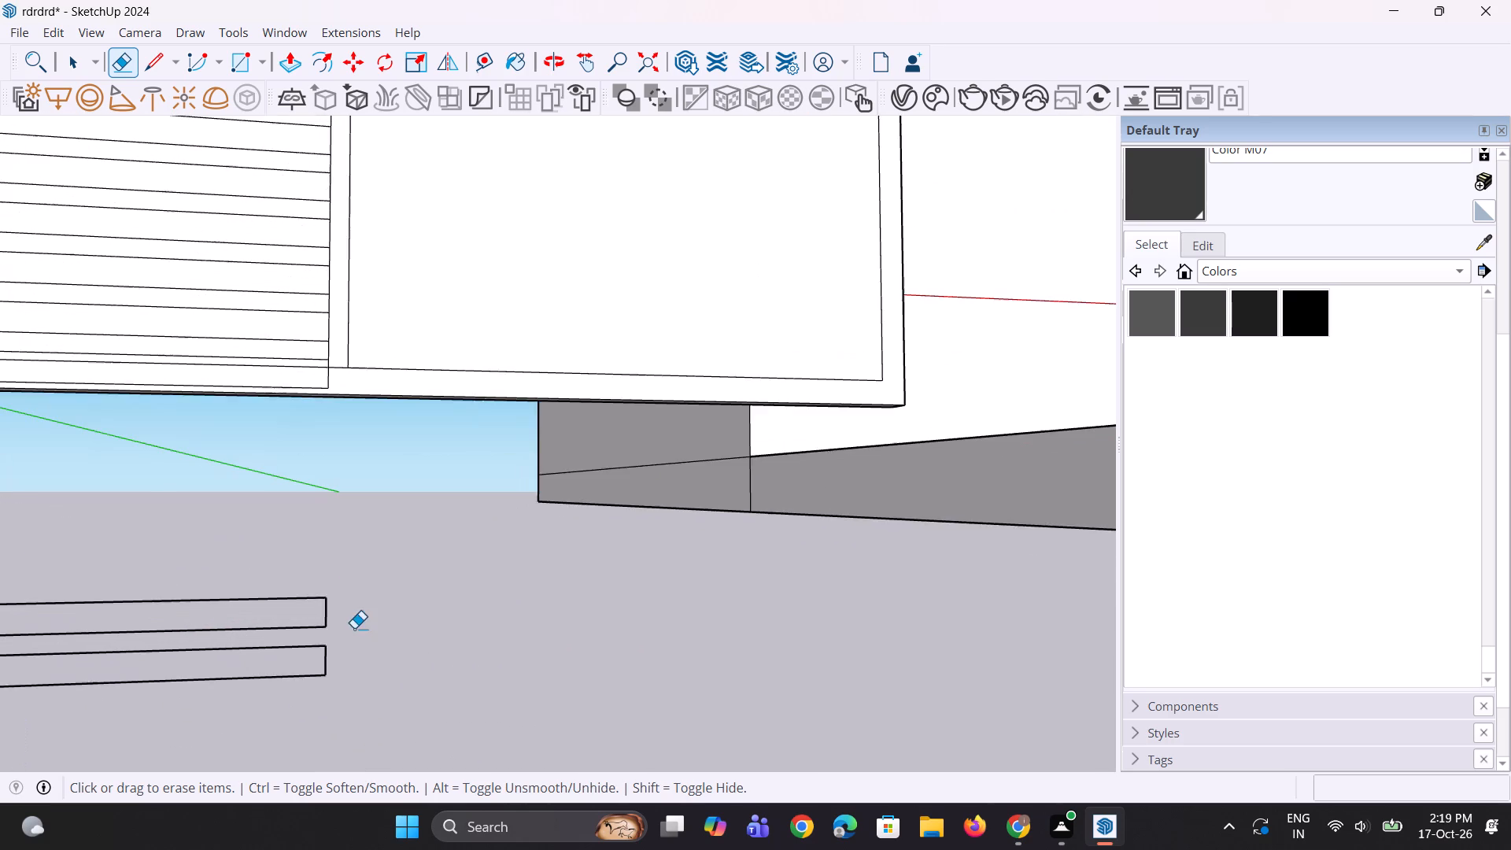
scroll(354, 628, up, 4)
click(331, 627)
scroll(405, 631, down, 4)
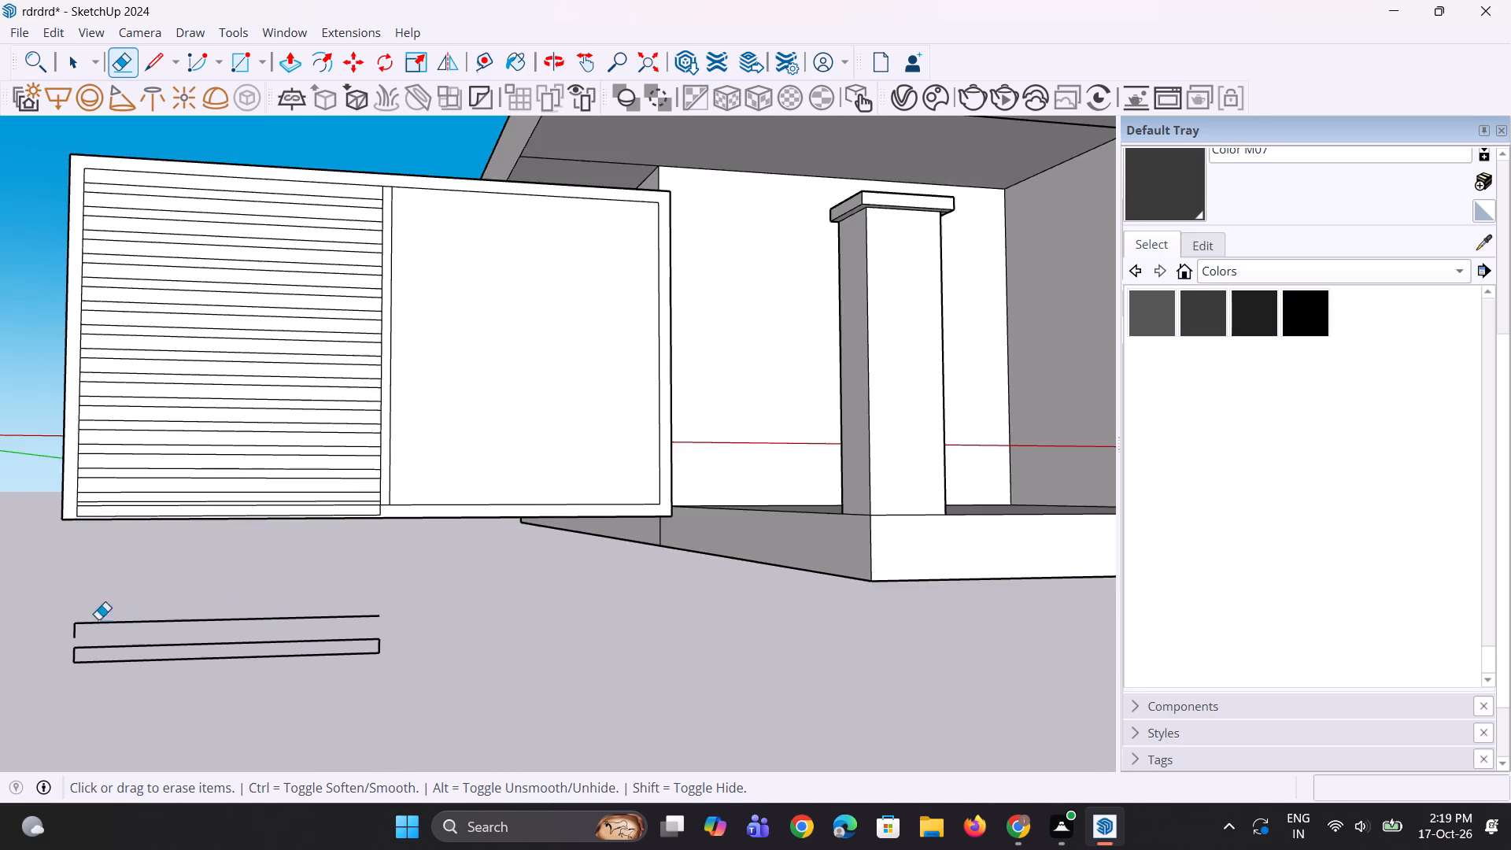
scroll(67, 621, up, 2)
click(76, 626)
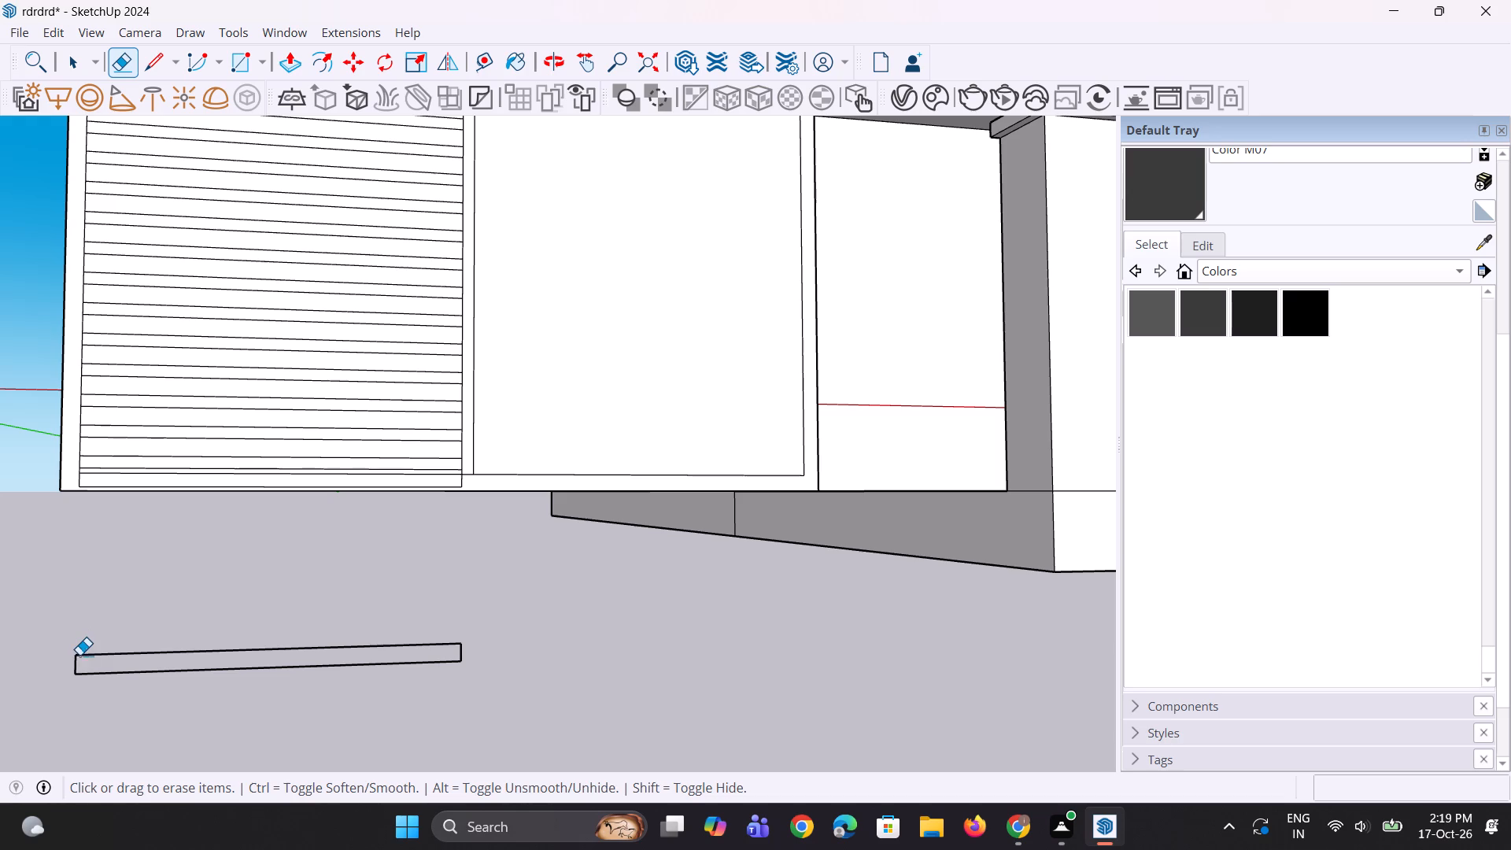
click(79, 658)
click(460, 663)
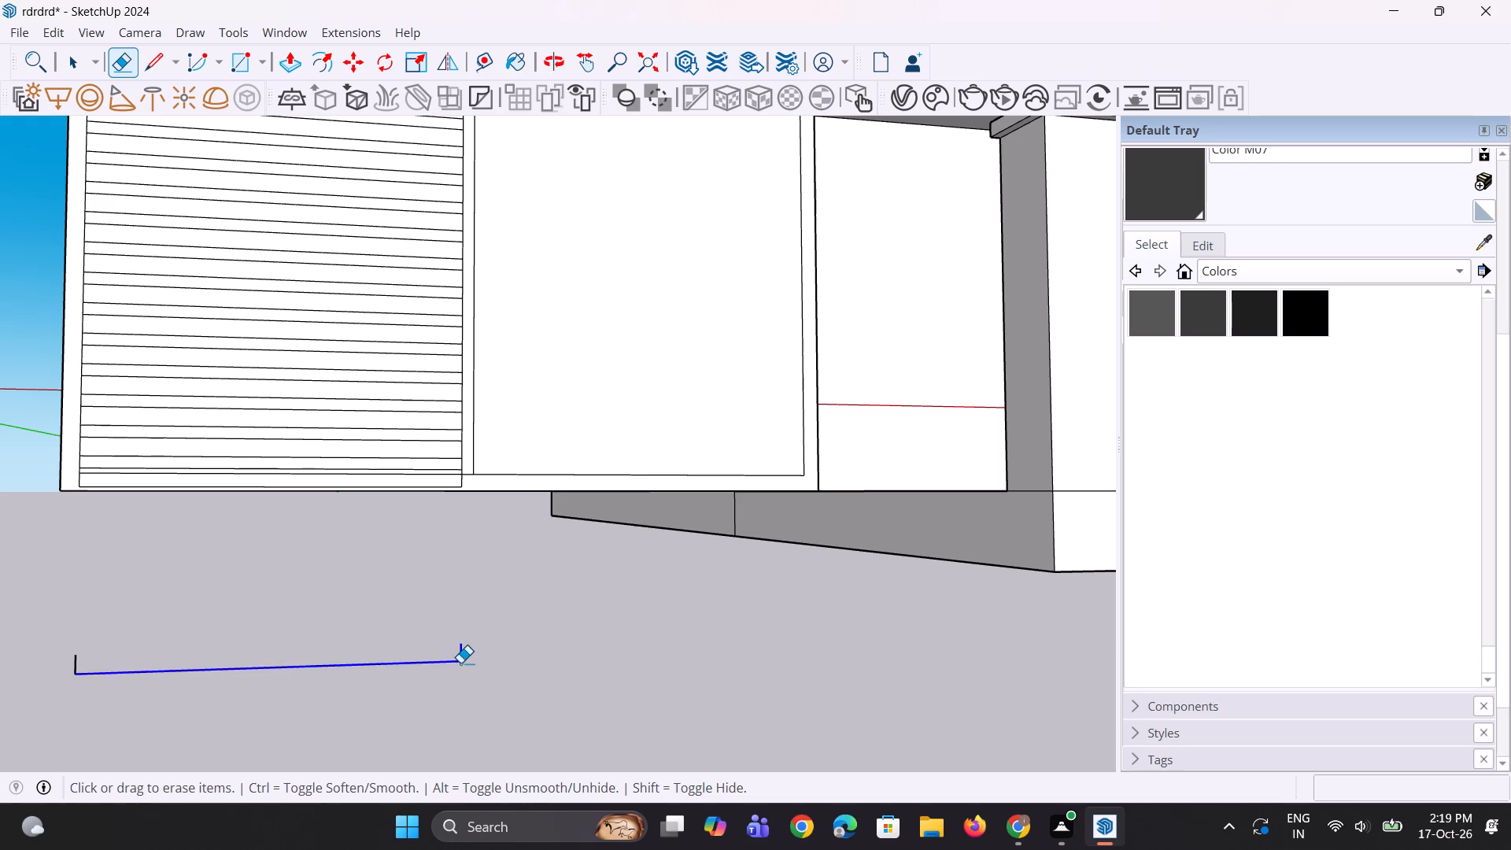
click(73, 670)
scroll(183, 673, down, 5)
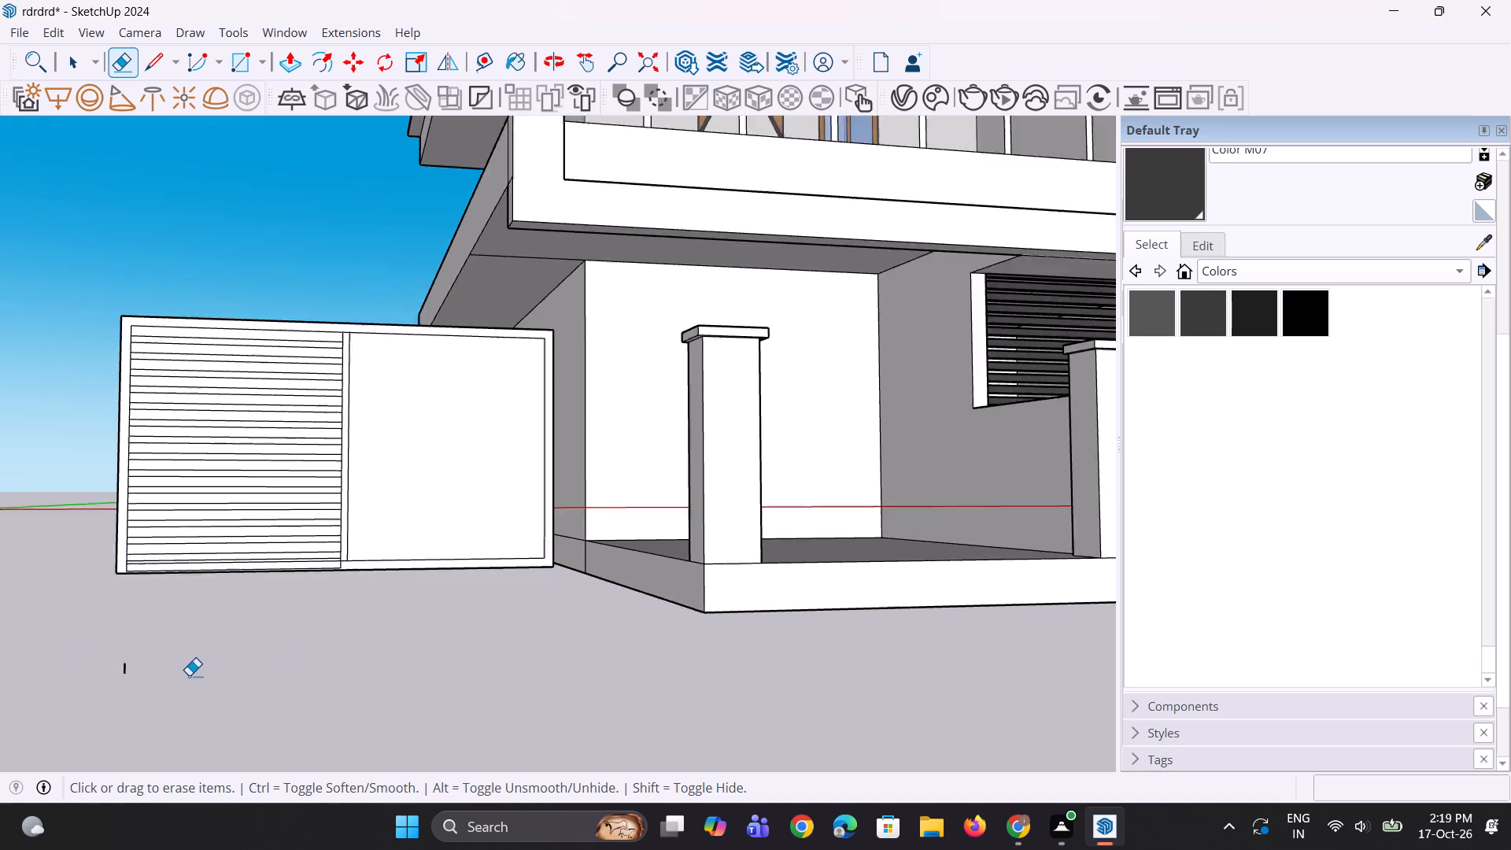
Delete the slat edges that overlap the panel's bottom frame below the left bay.
middle_drag(194, 657, 189, 627)
scroll(114, 549, up, 9)
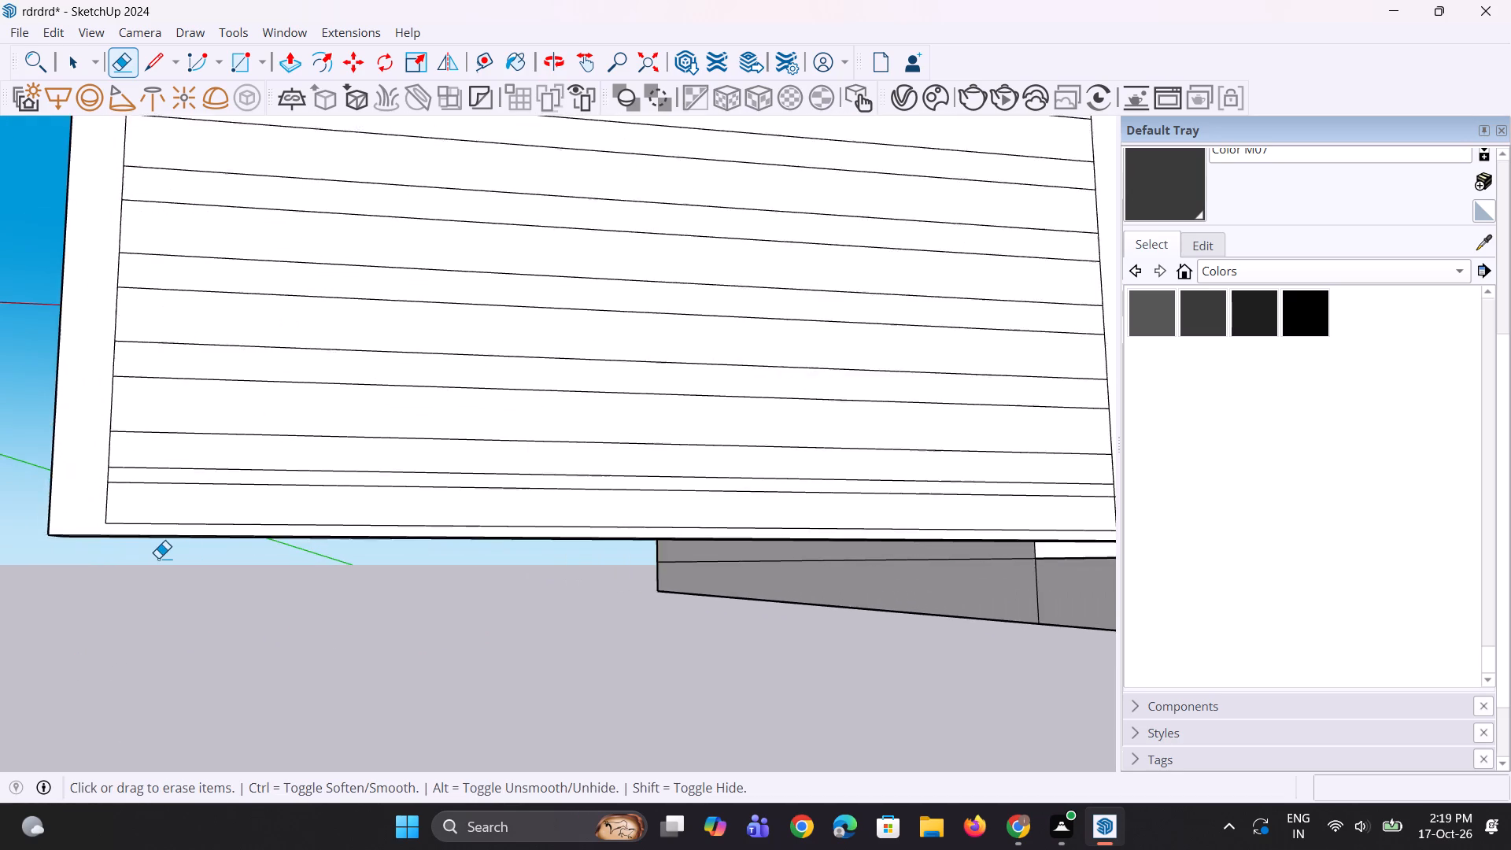
scroll(191, 556, up, 2)
scroll(191, 556, down, 4)
middle_drag(191, 558, 193, 589)
key(space)
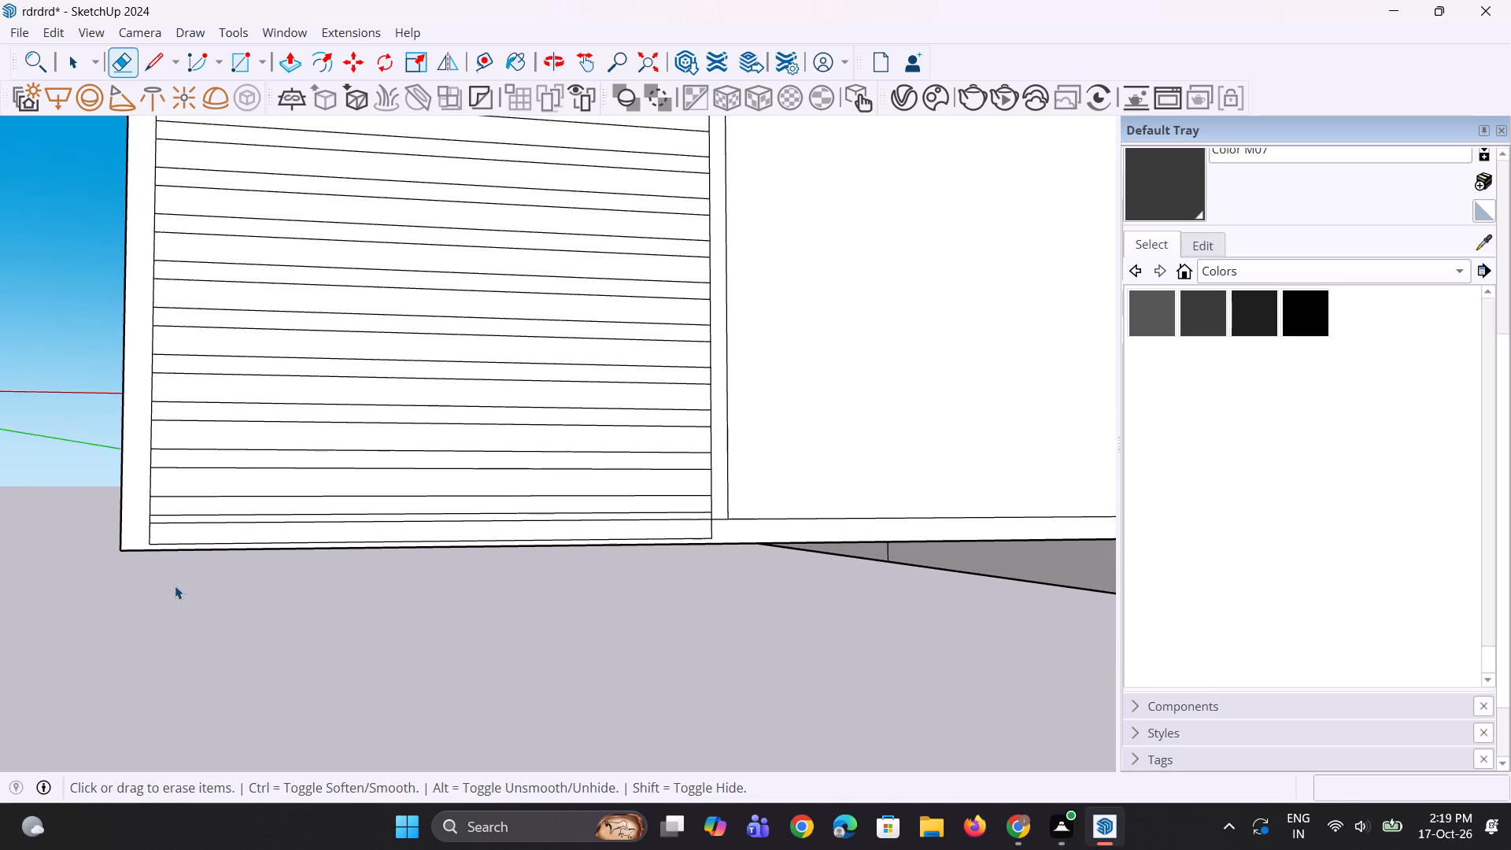
key(space)
key(space)
scroll(143, 544, up, 2)
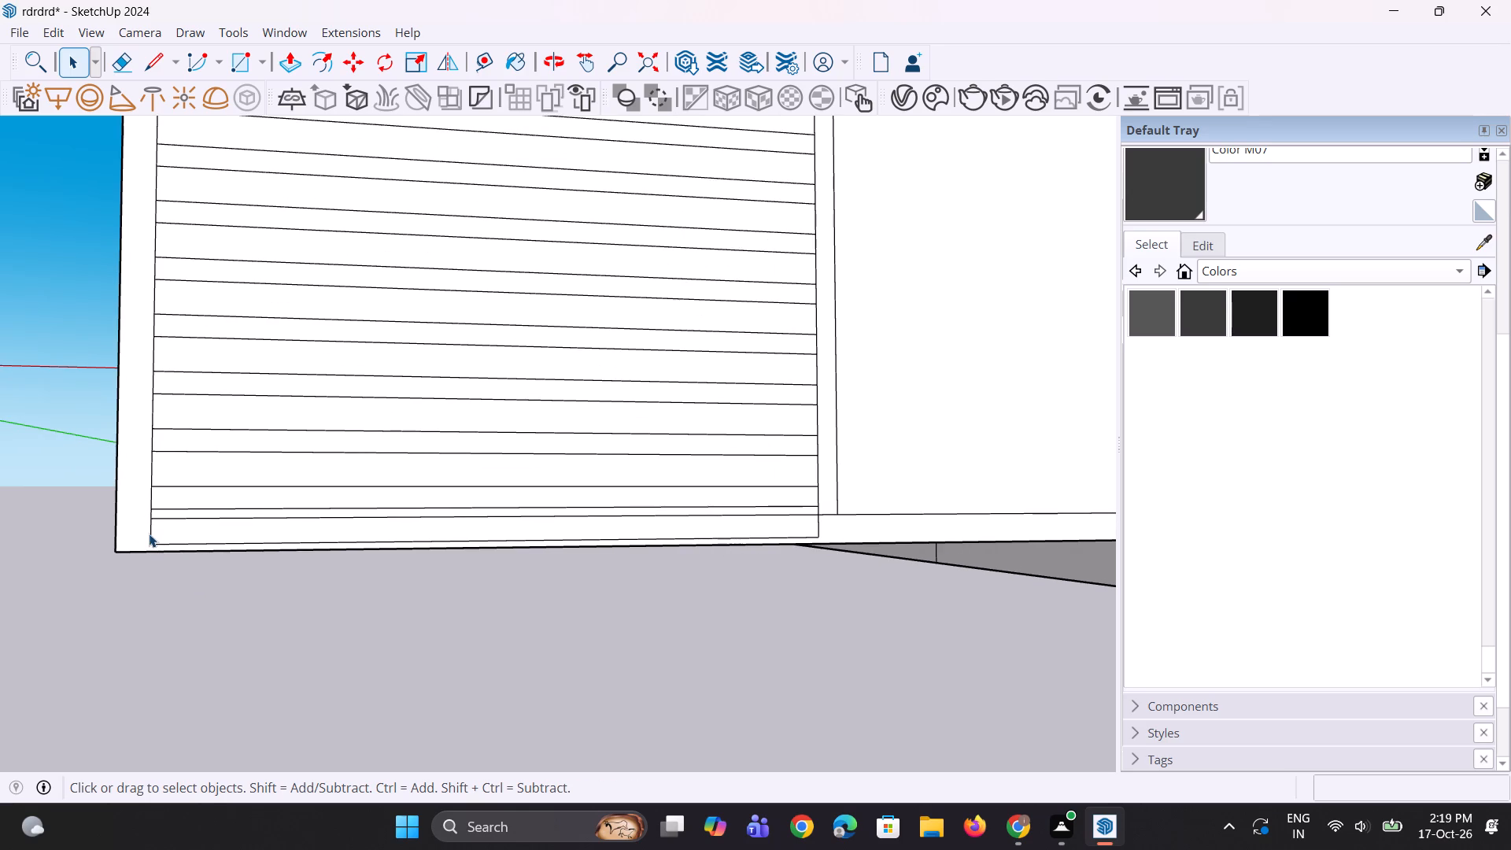
click(150, 534)
key(Delete)
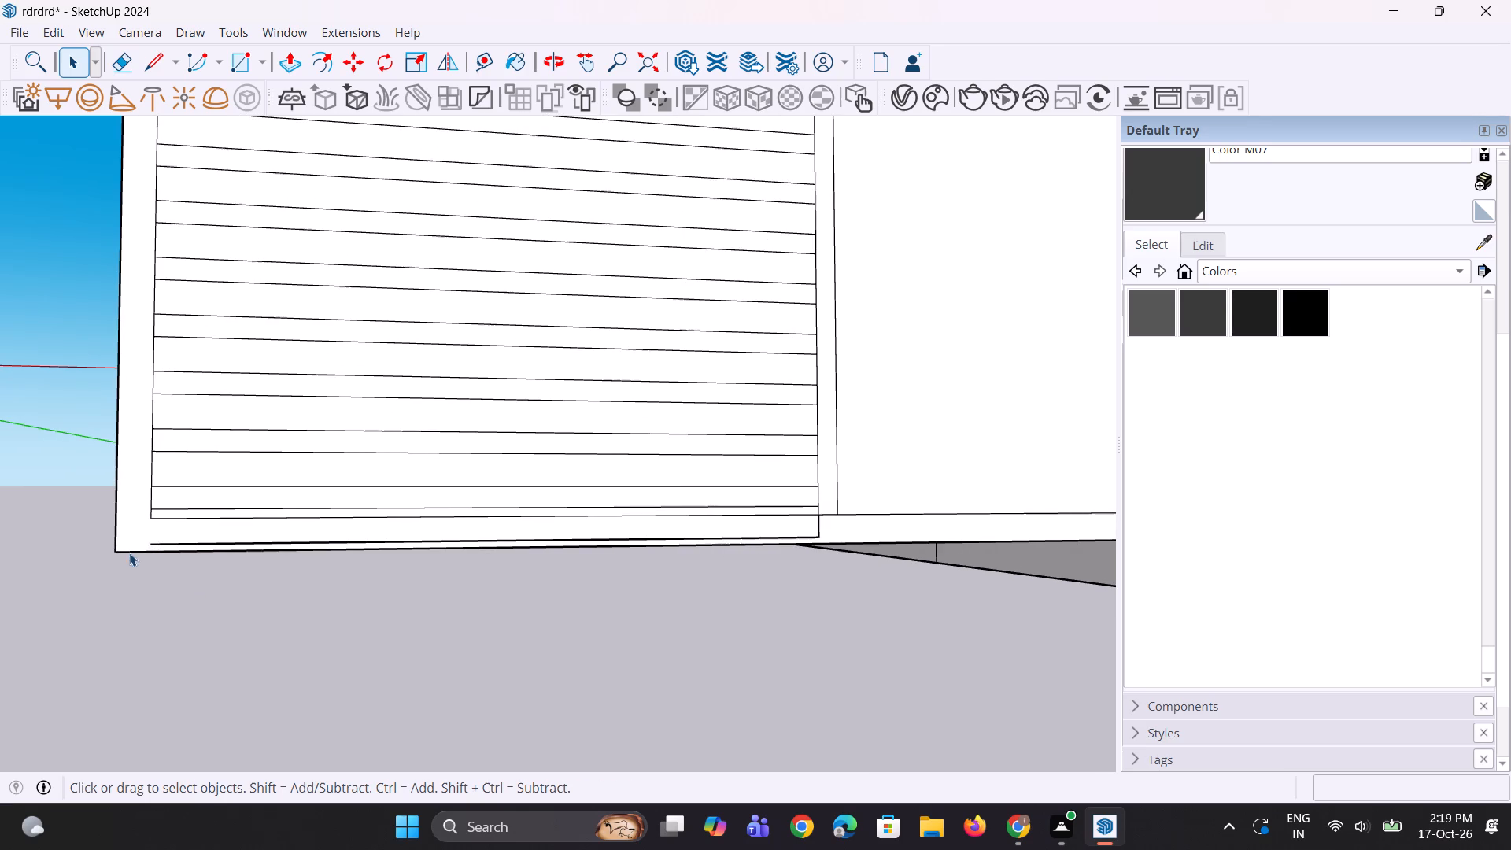
scroll(98, 562, down, 2)
click(155, 549)
key(Delete)
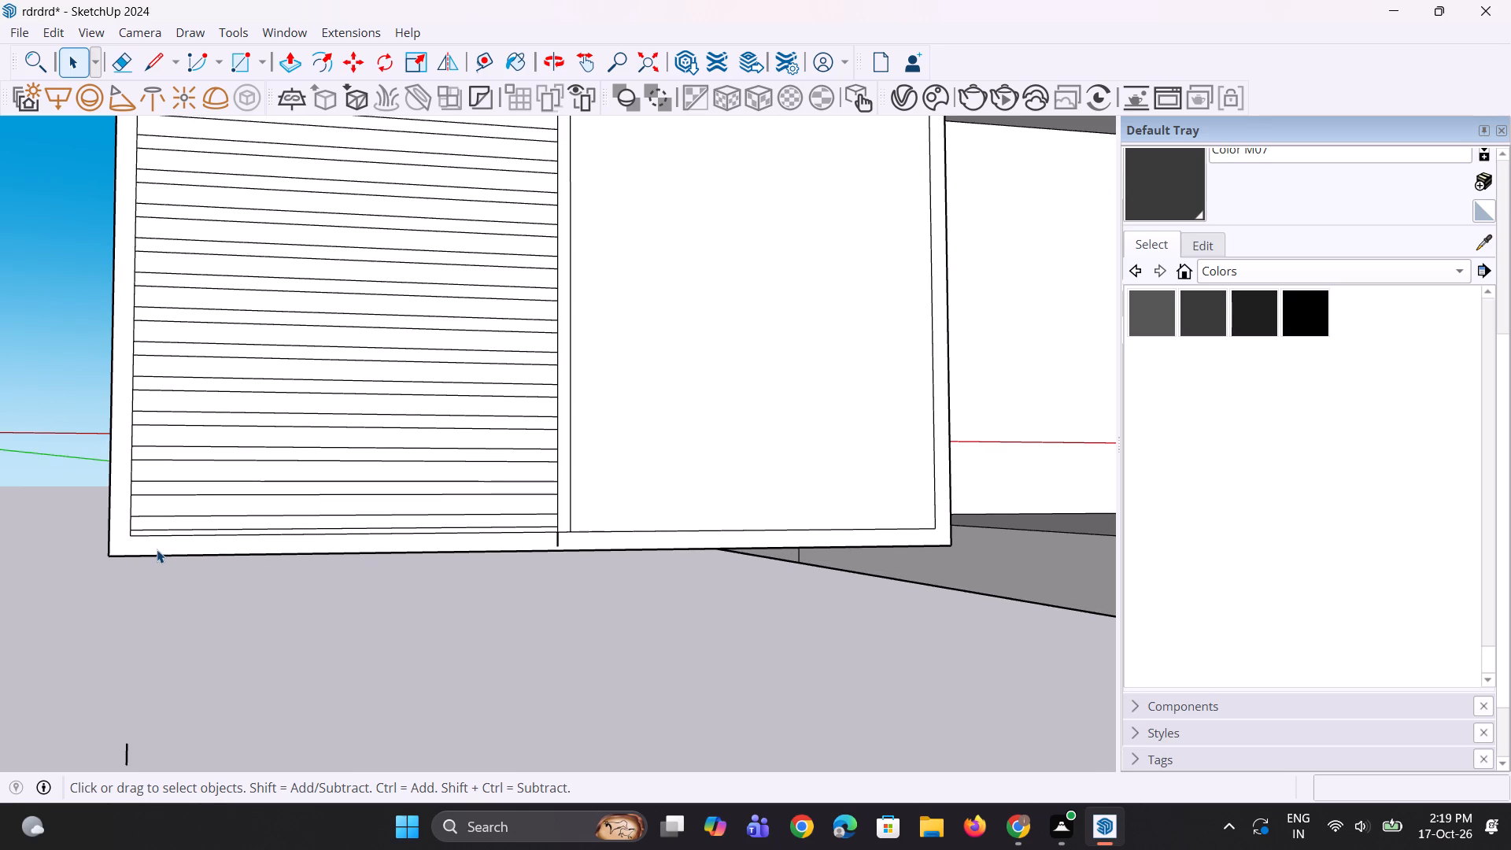
scroll(488, 532, up, 2)
click(570, 545)
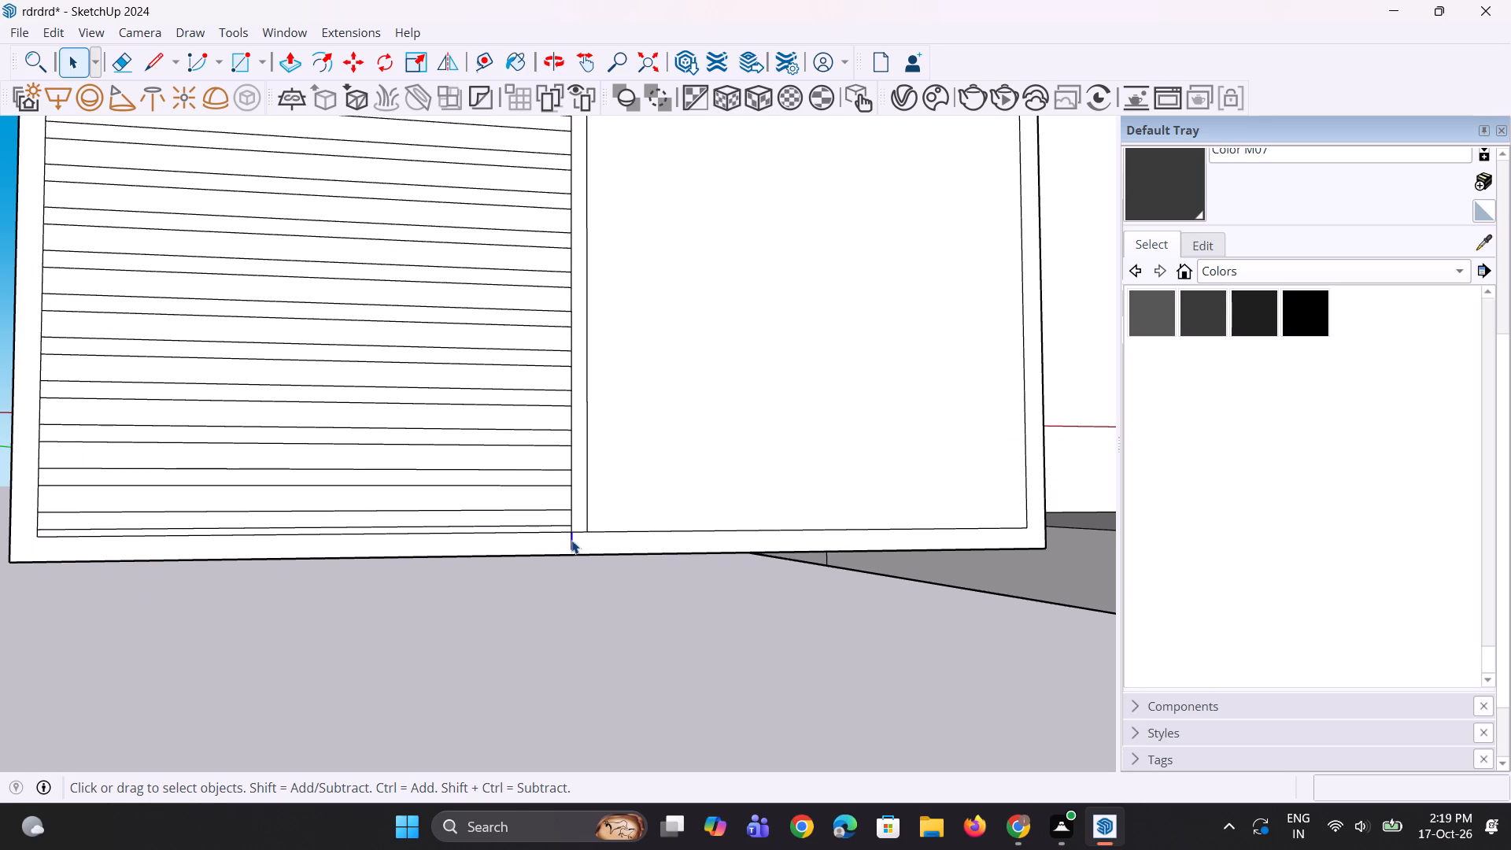
key(Delete)
scroll(536, 531, down, 2)
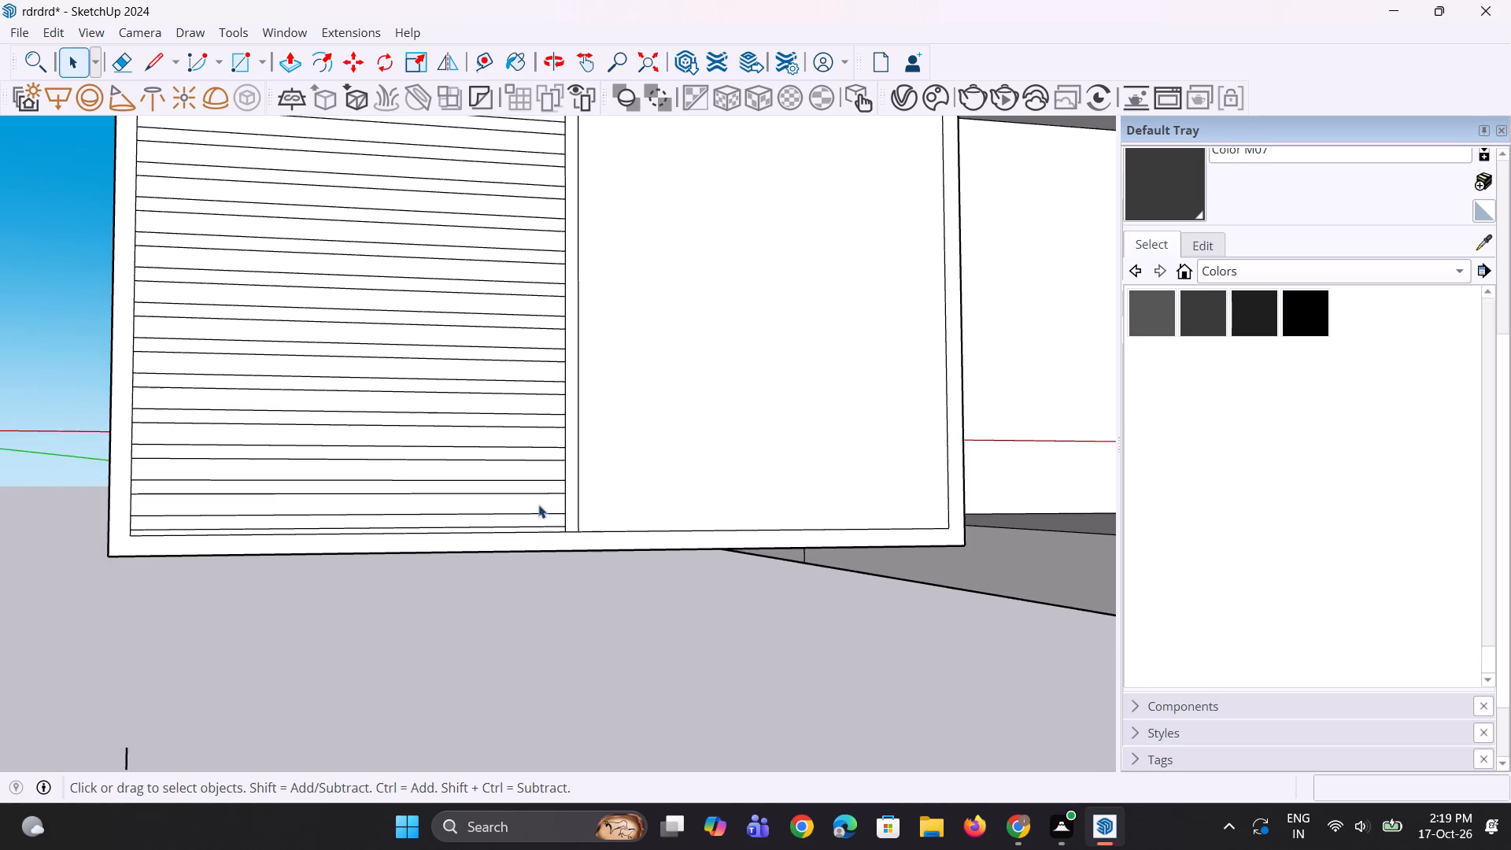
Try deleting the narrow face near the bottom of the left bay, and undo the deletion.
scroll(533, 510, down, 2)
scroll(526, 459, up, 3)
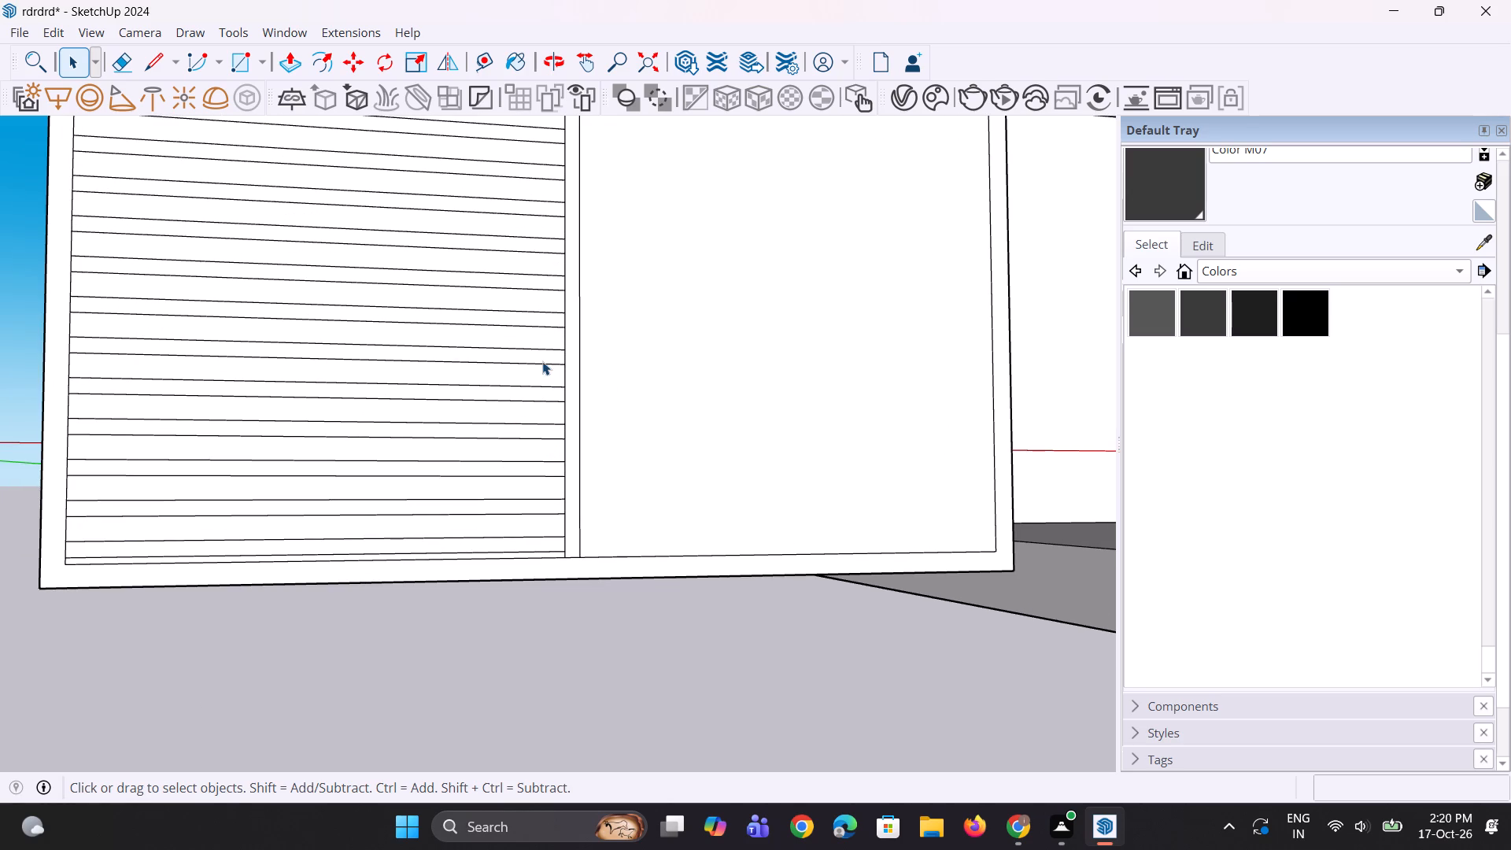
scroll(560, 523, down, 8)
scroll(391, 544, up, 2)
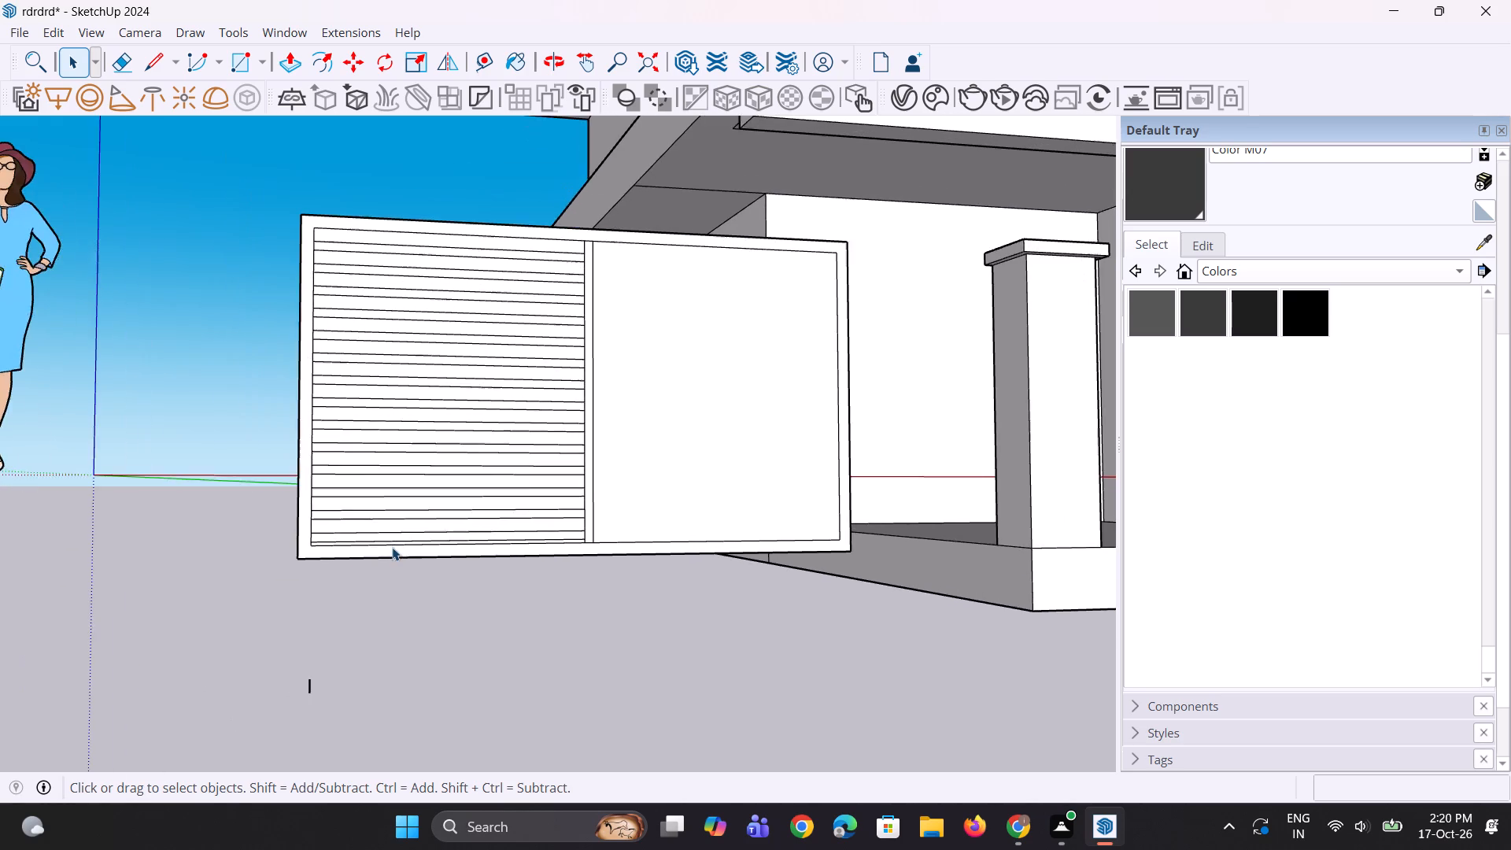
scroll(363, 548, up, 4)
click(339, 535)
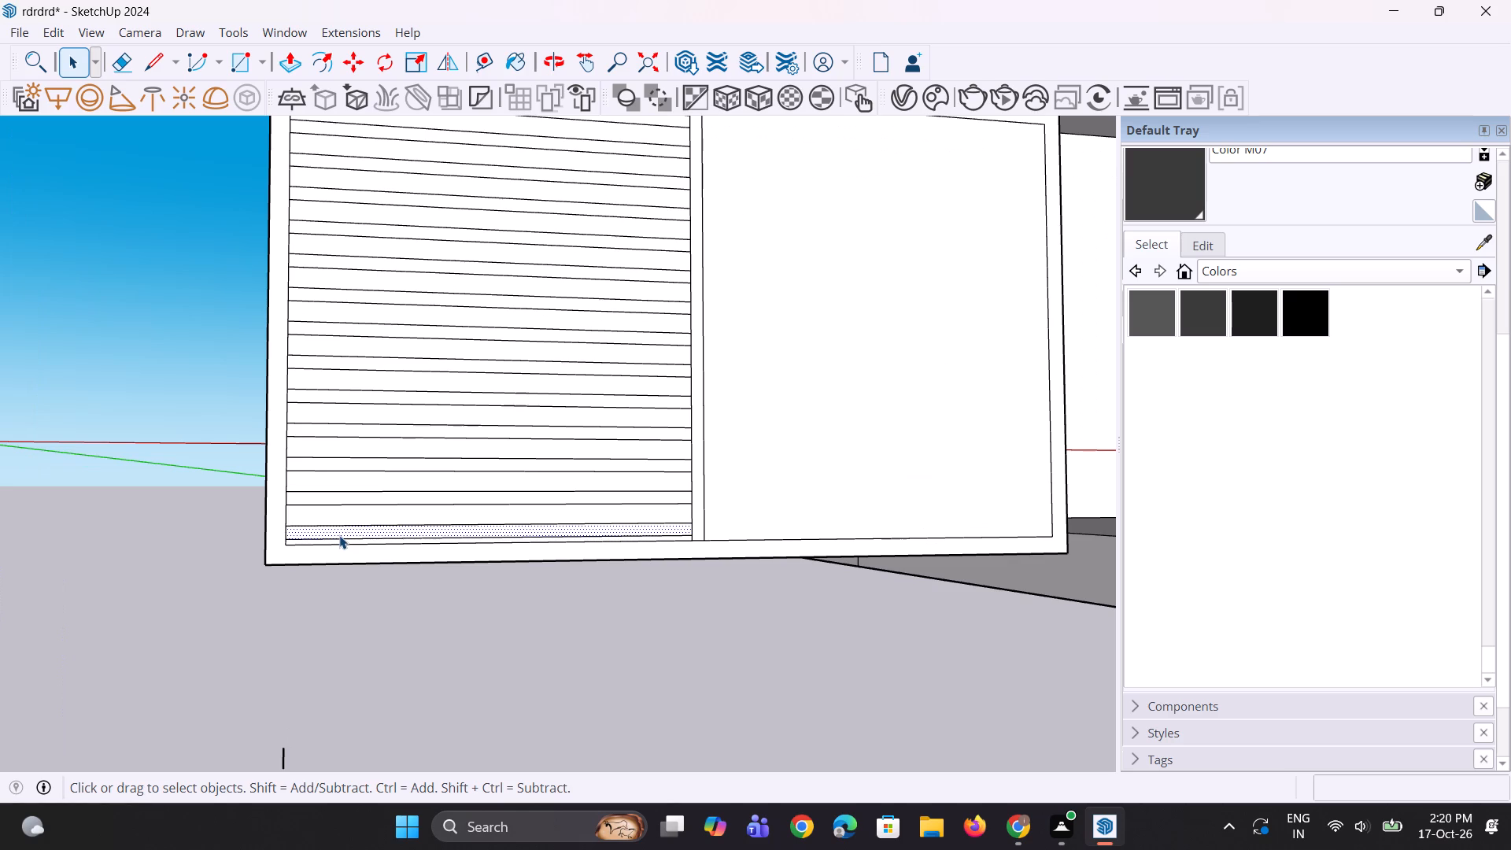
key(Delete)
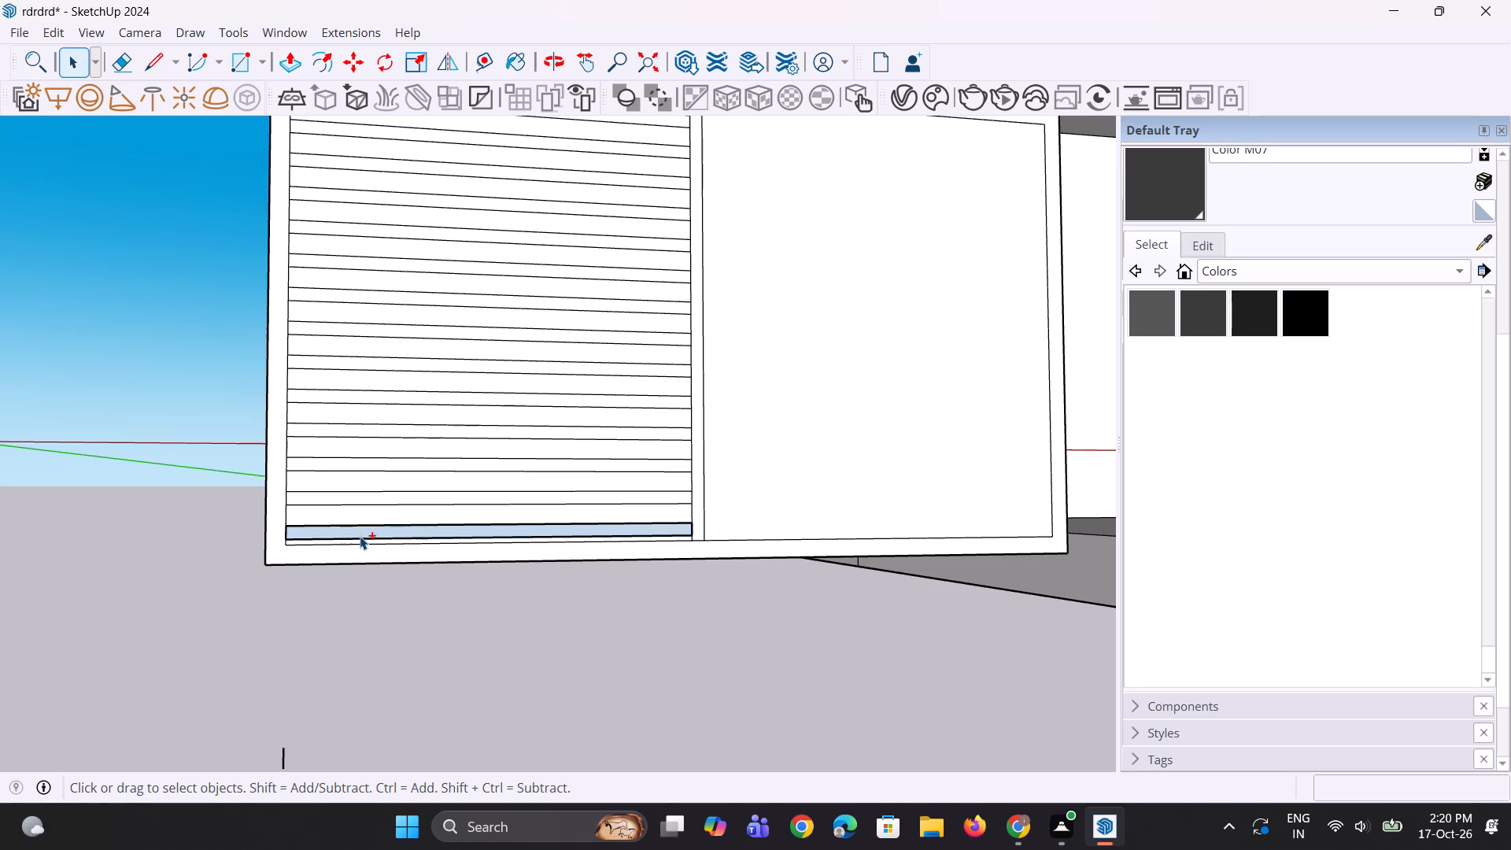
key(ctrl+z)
Erase the two lowest slat lines just above the left bay's bottom inner edge.
scroll(323, 530, up, 3)
key(e)
click(327, 526)
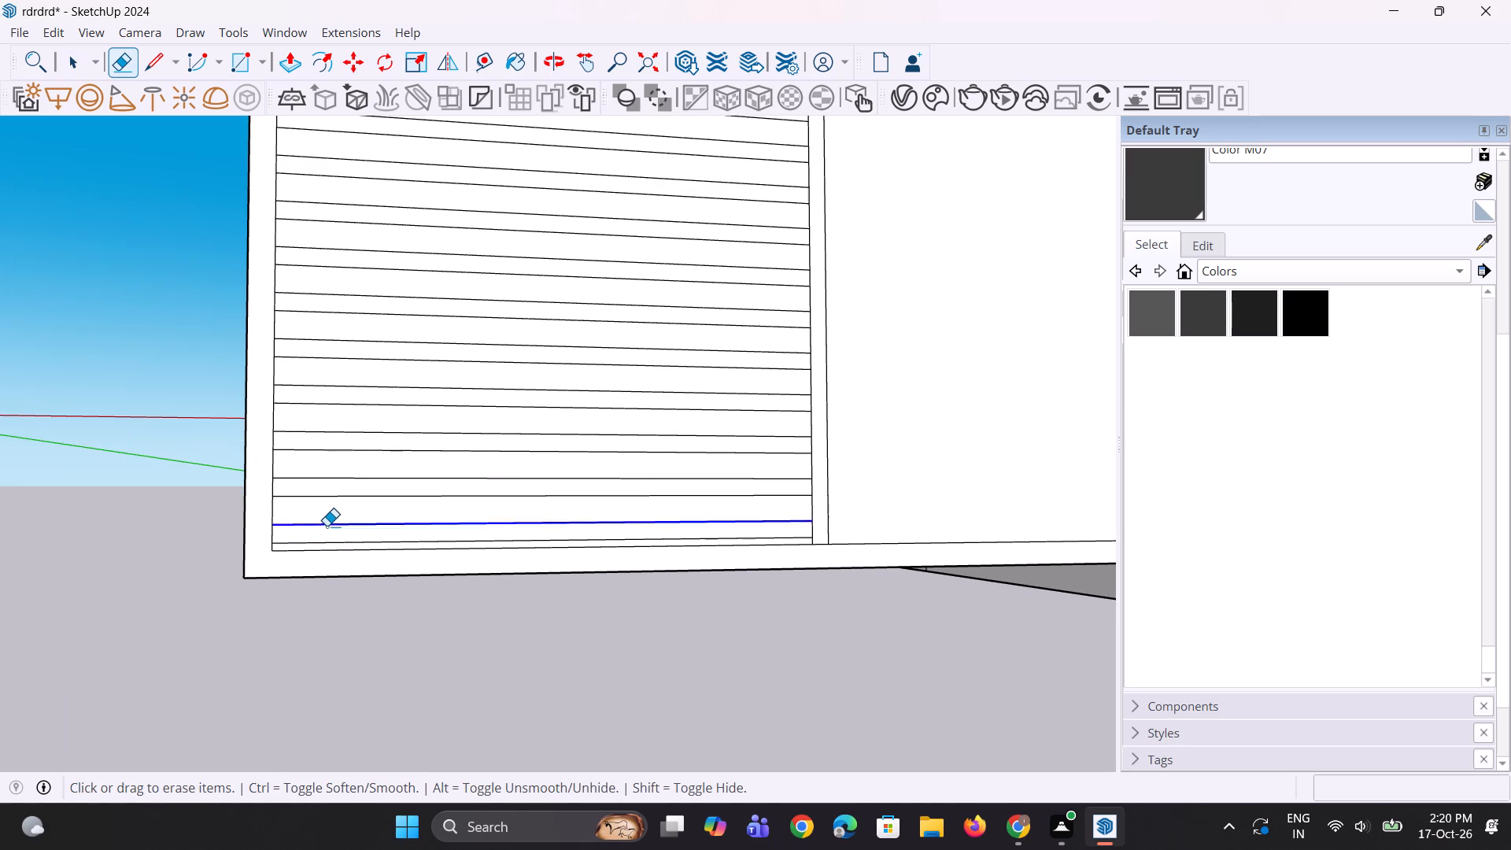
click(328, 544)
scroll(309, 549, down, 4)
middle_drag(473, 538, 413, 561)
Copy all thirteen narrow horizontal strips from the left bay into the right bay, about 5' 3" across, flush with its inner edge.
key(space)
scroll(416, 562, down, 6)
key(space)
scroll(515, 341, up, 5)
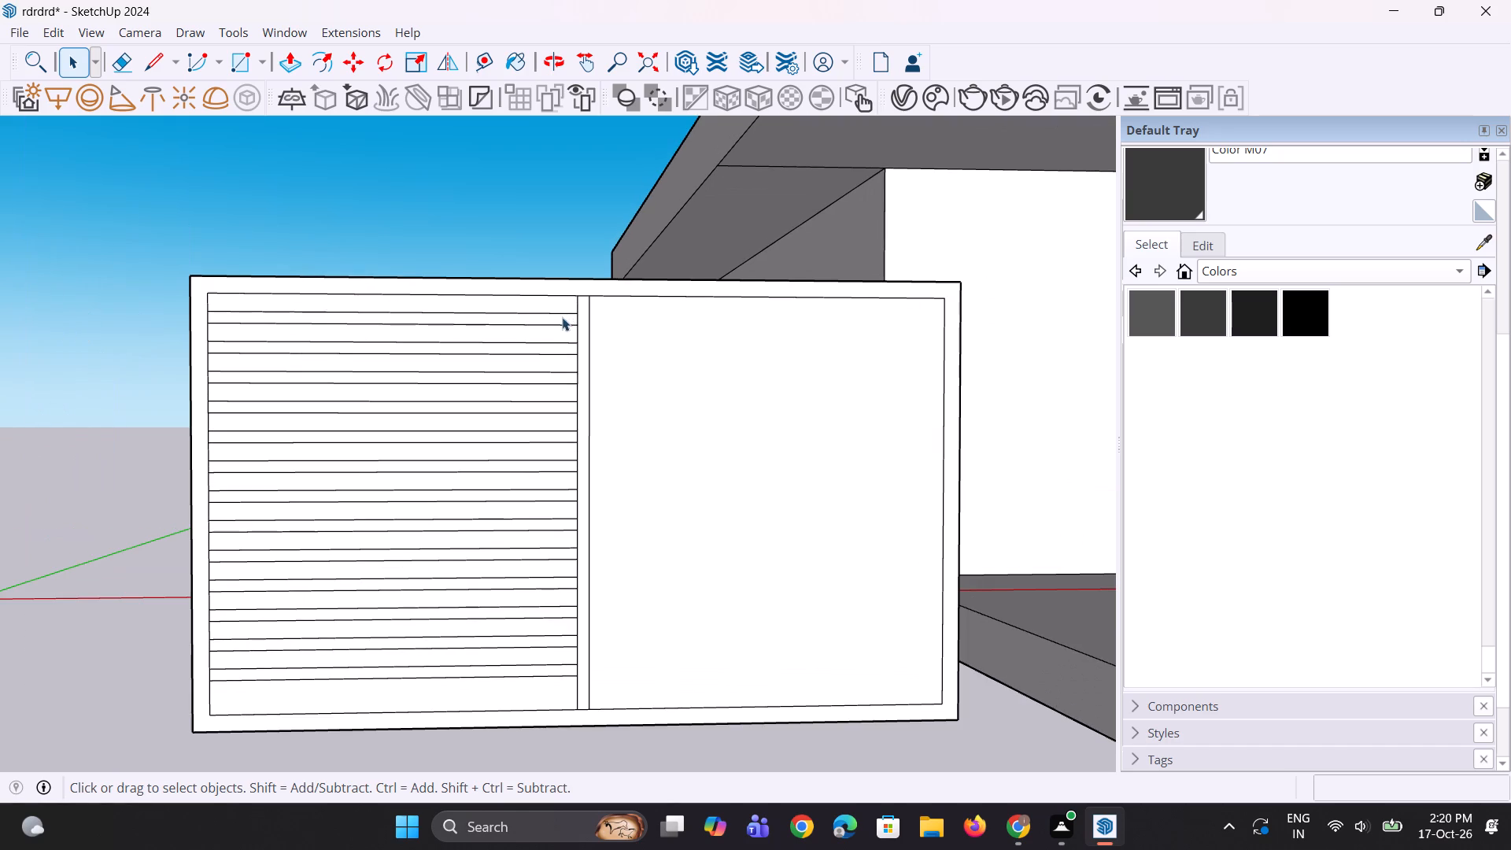
click(562, 317)
scroll(572, 349, up, 2)
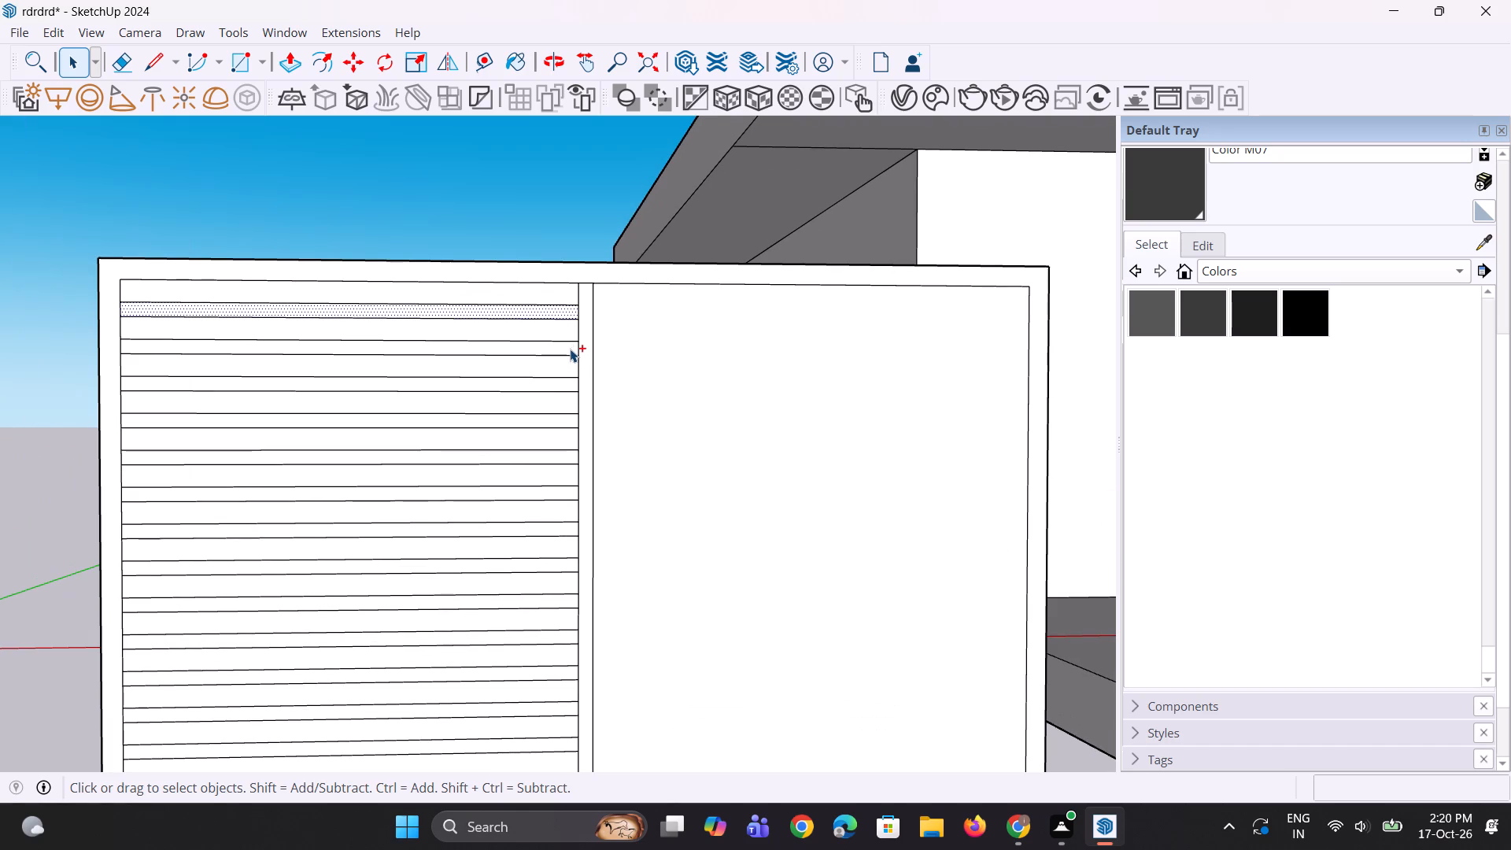
ctrl+click(570, 349)
ctrl+click(563, 387)
ctrl+scroll(563, 437, up, 2)
ctrl+click(570, 419)
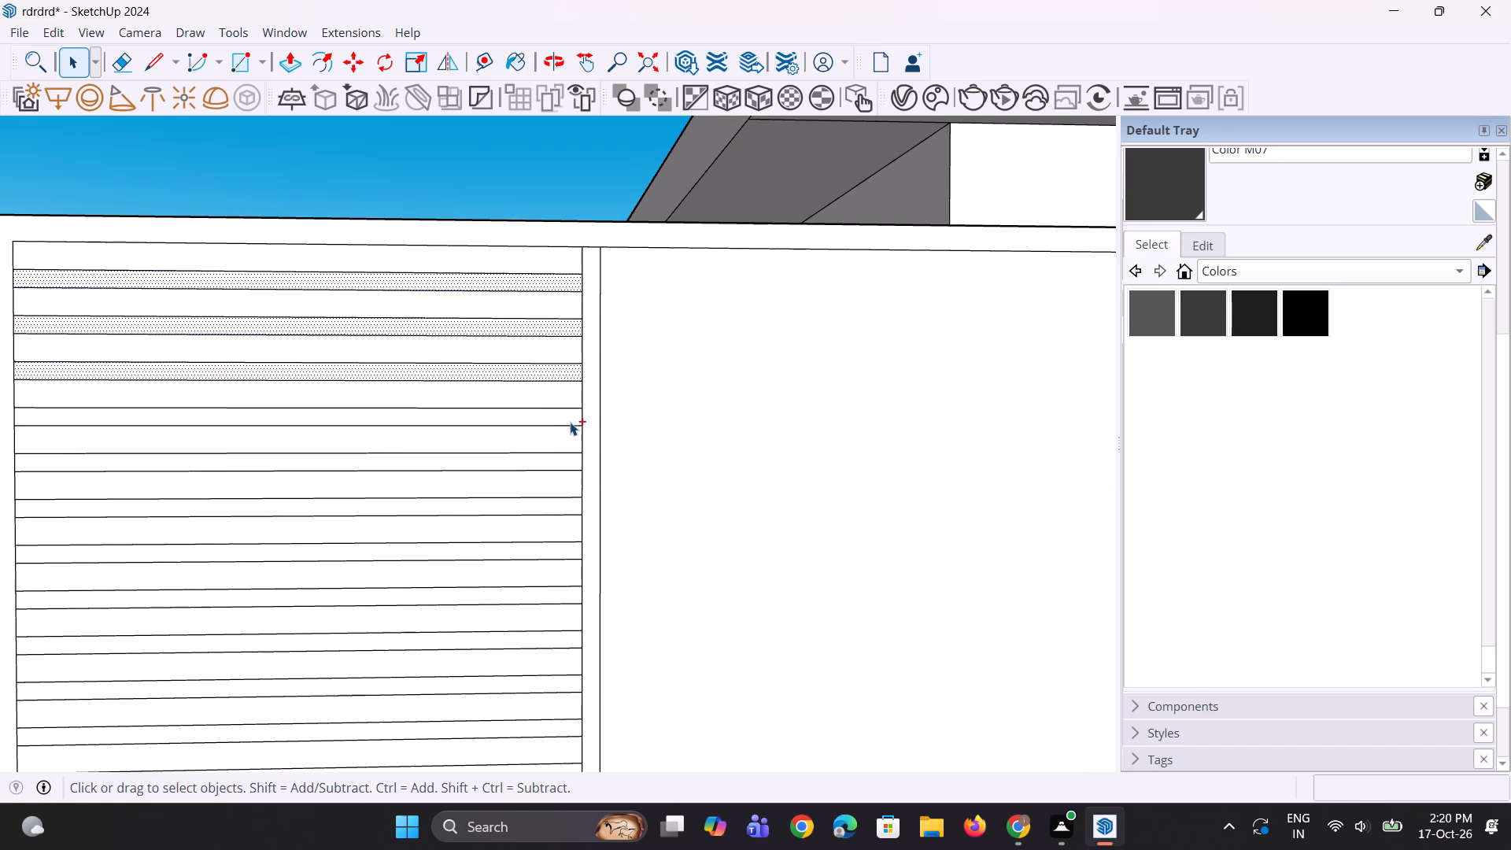
ctrl+click(563, 460)
ctrl+click(563, 505)
scroll(558, 475, down, 3)
scroll(536, 543, up, 2)
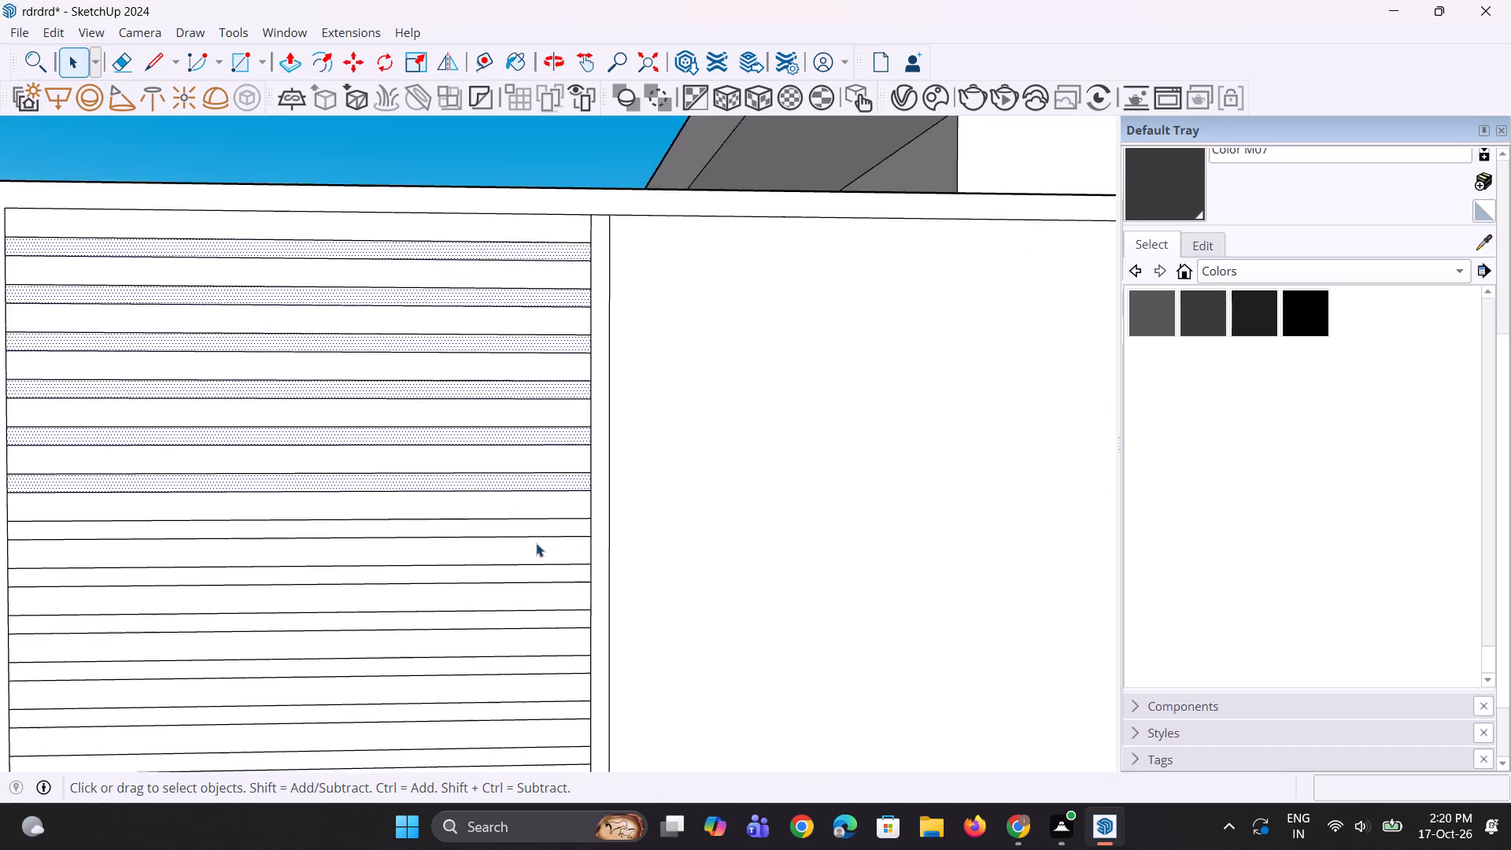
scroll(536, 543, up, 3)
ctrl+click(539, 530)
ctrl+click(551, 580)
scroll(563, 518, down, 4)
scroll(530, 701, up, 1)
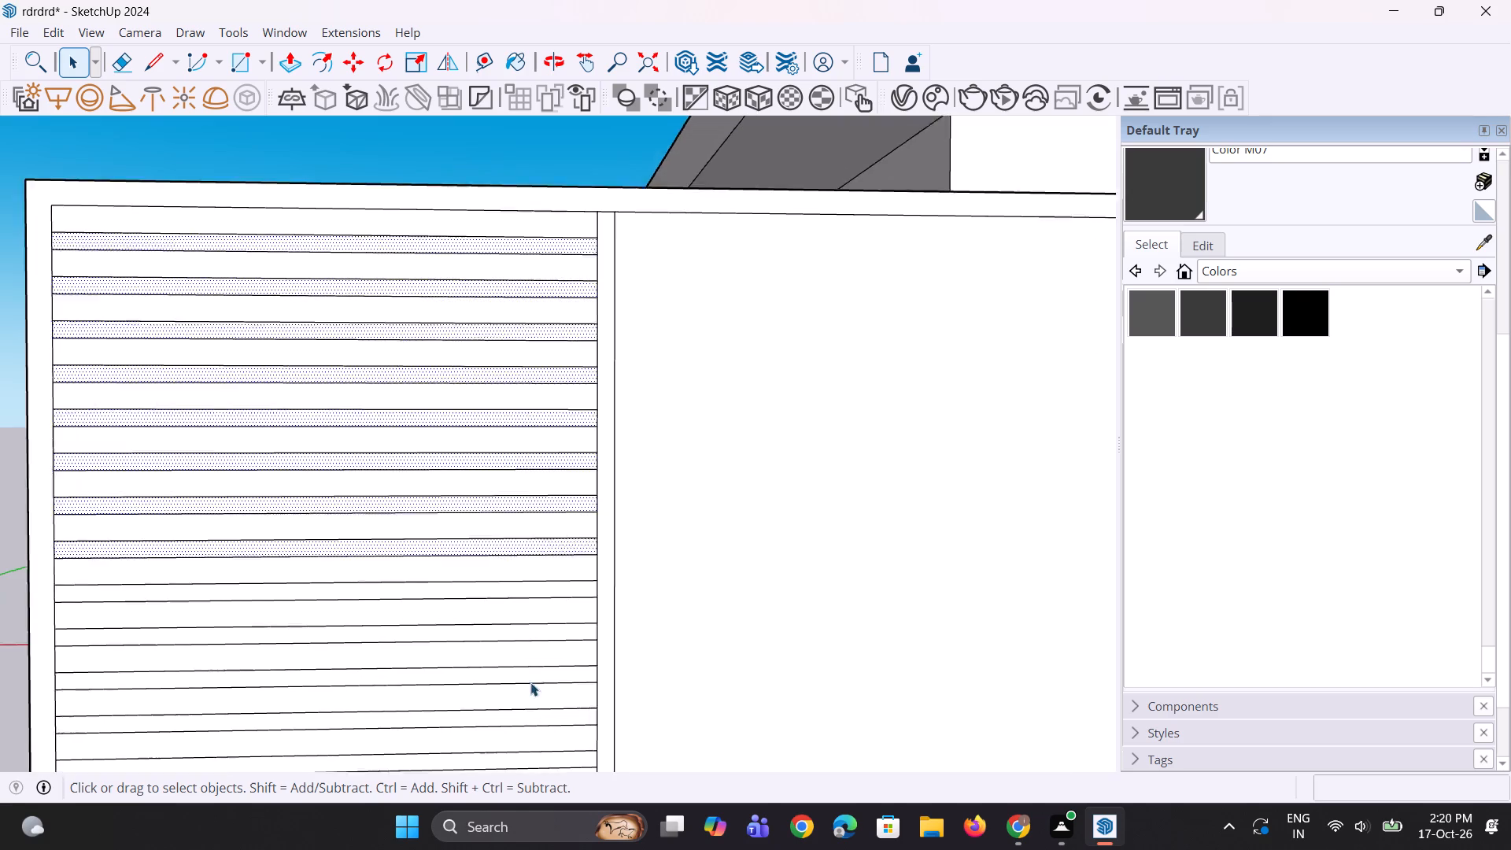
scroll(530, 682, up, 4)
ctrl+click(567, 558)
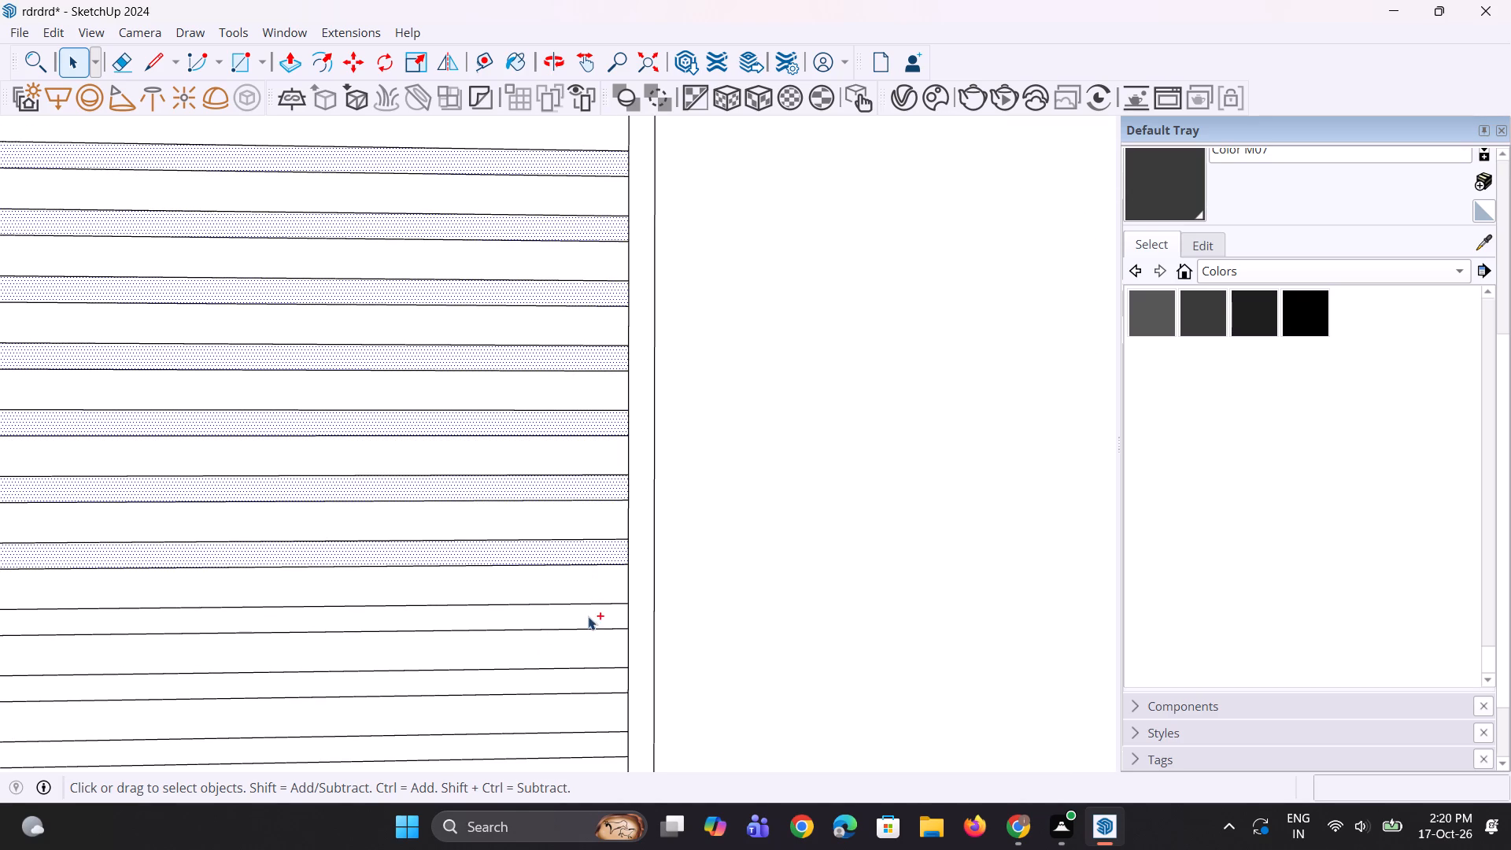
ctrl+click(588, 616)
scroll(593, 538, down, 9)
scroll(597, 677, up, 7)
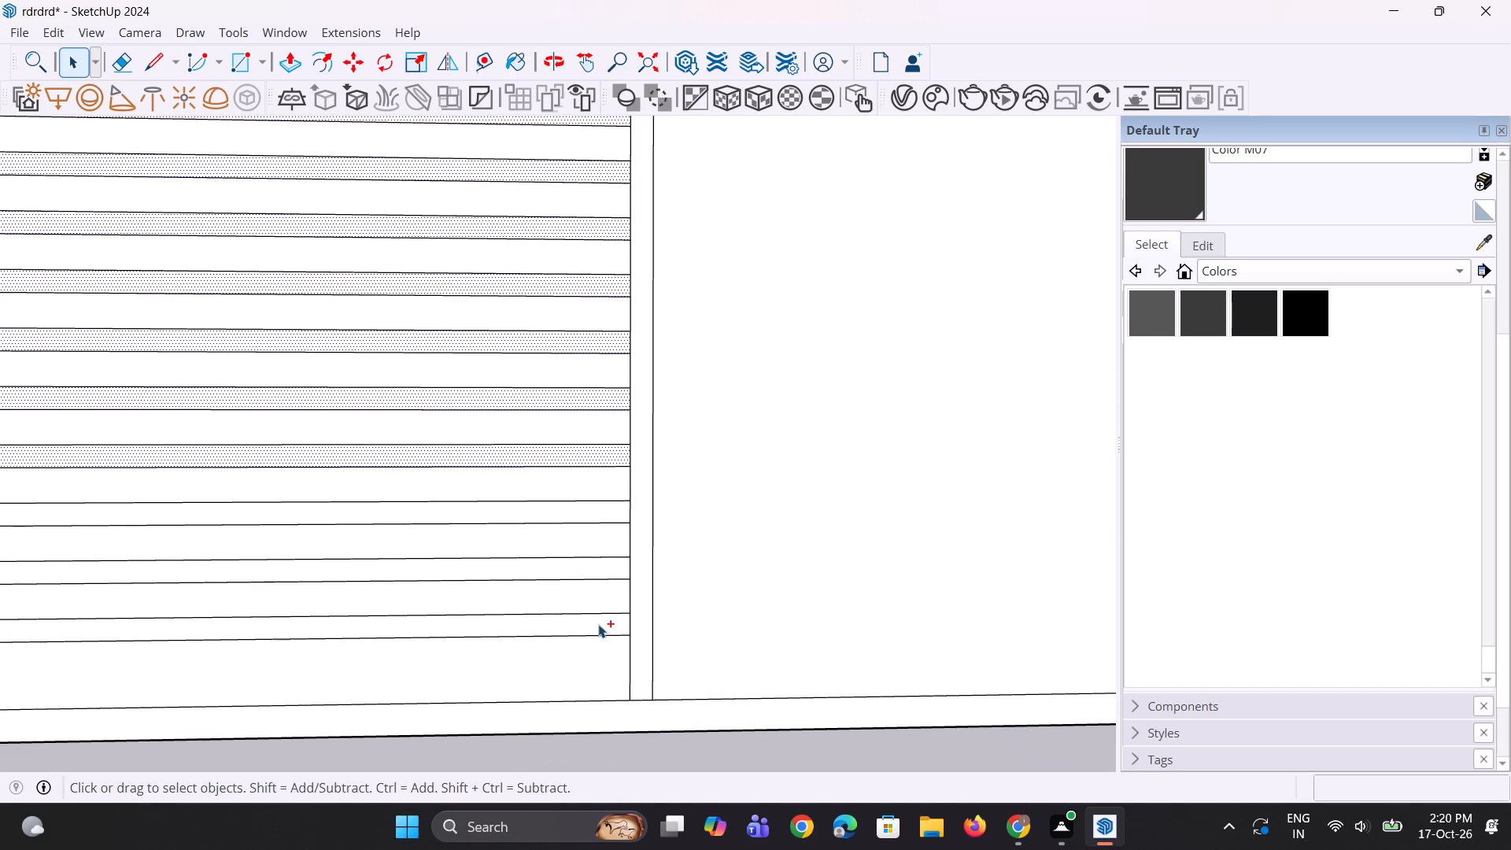
ctrl+click(598, 624)
ctrl+click(605, 573)
ctrl+click(611, 519)
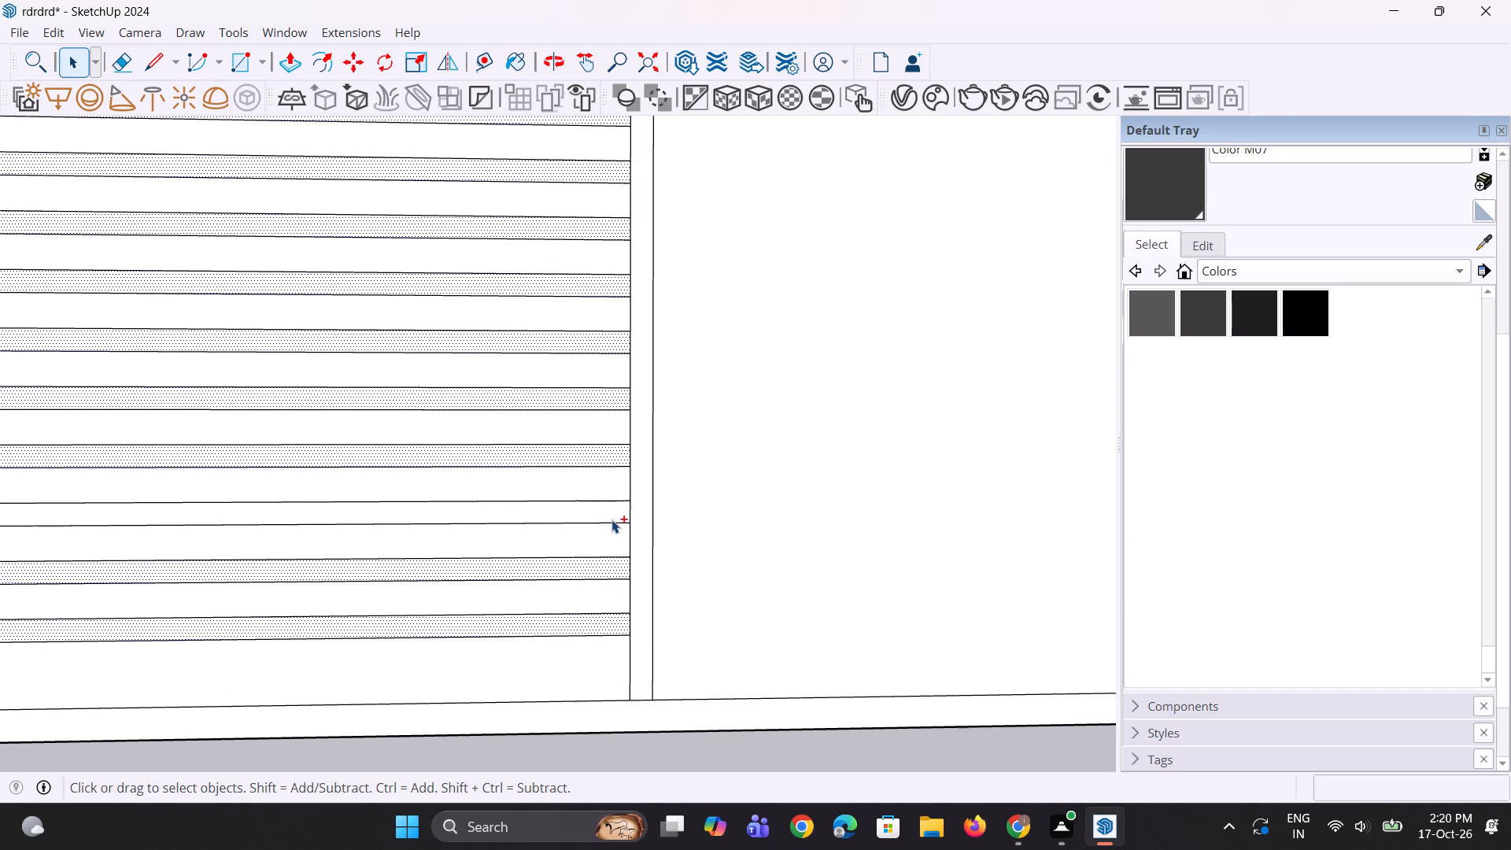
scroll(513, 625, down, 9)
scroll(549, 627, up, 1)
key(m)
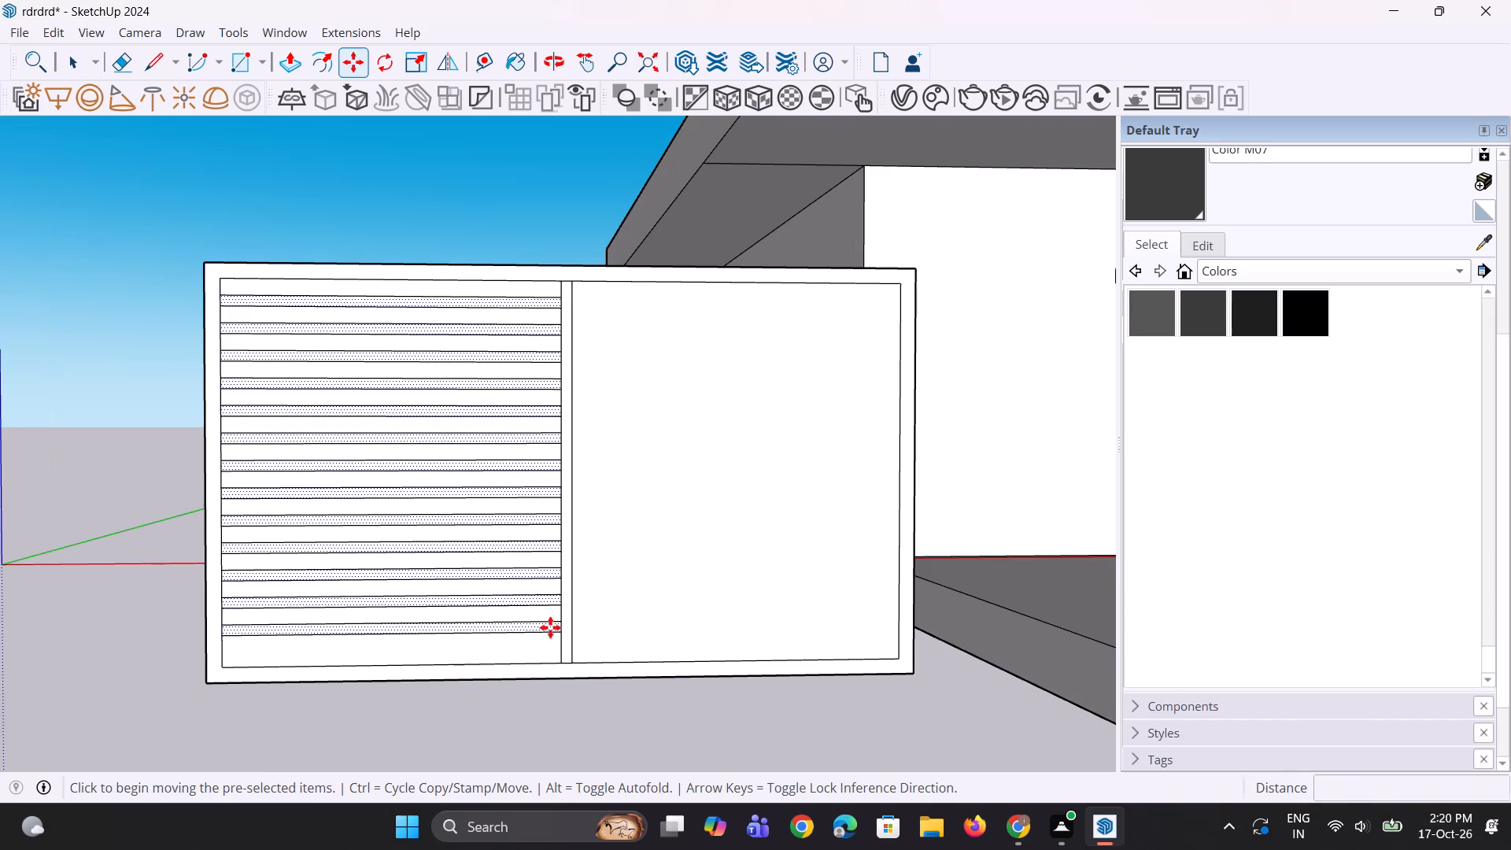
scroll(565, 627, up, 2)
click(562, 635)
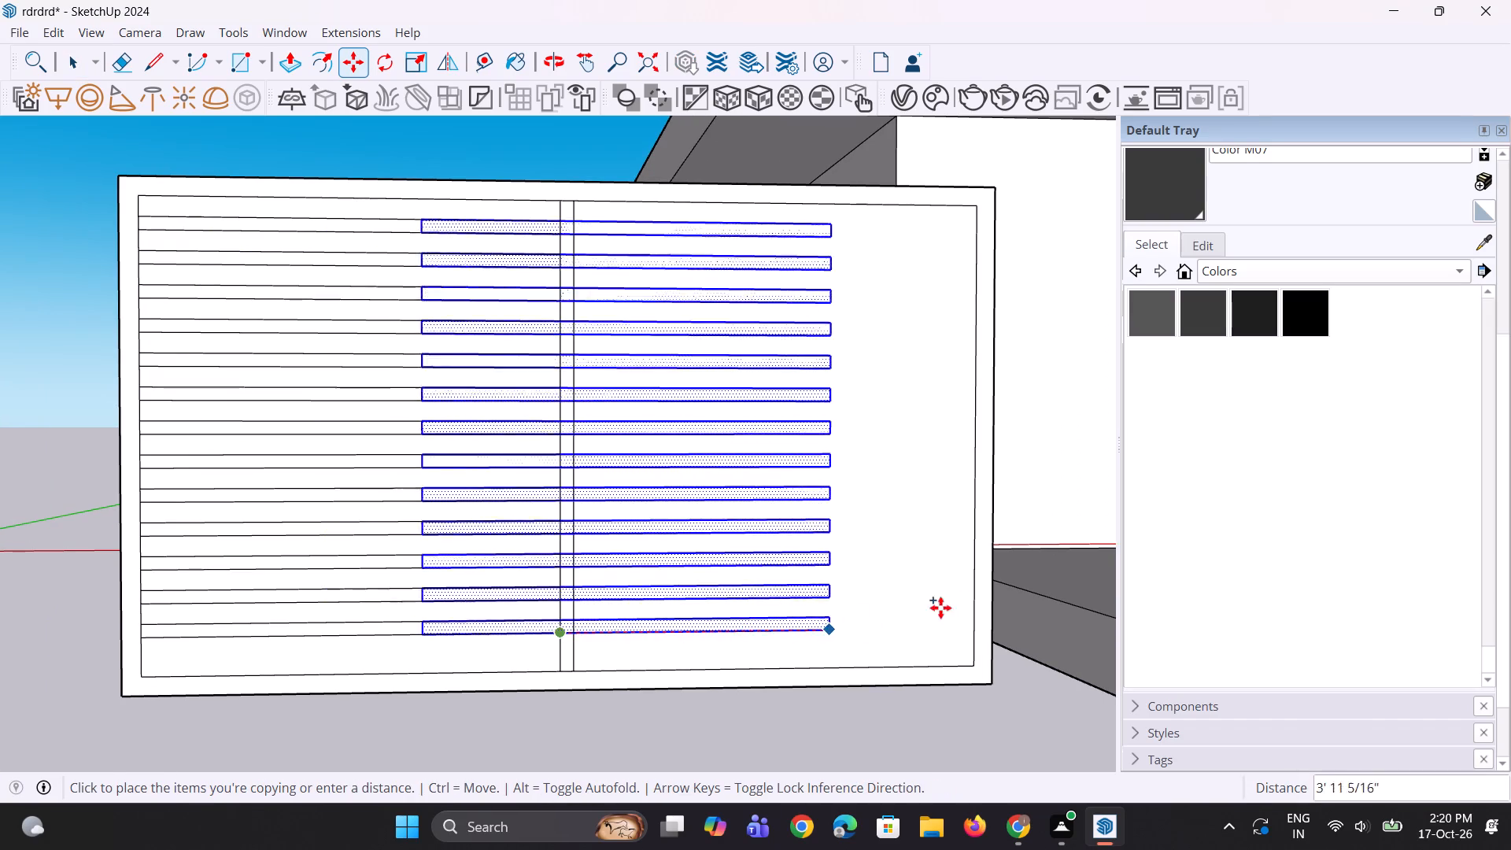
click(975, 627)
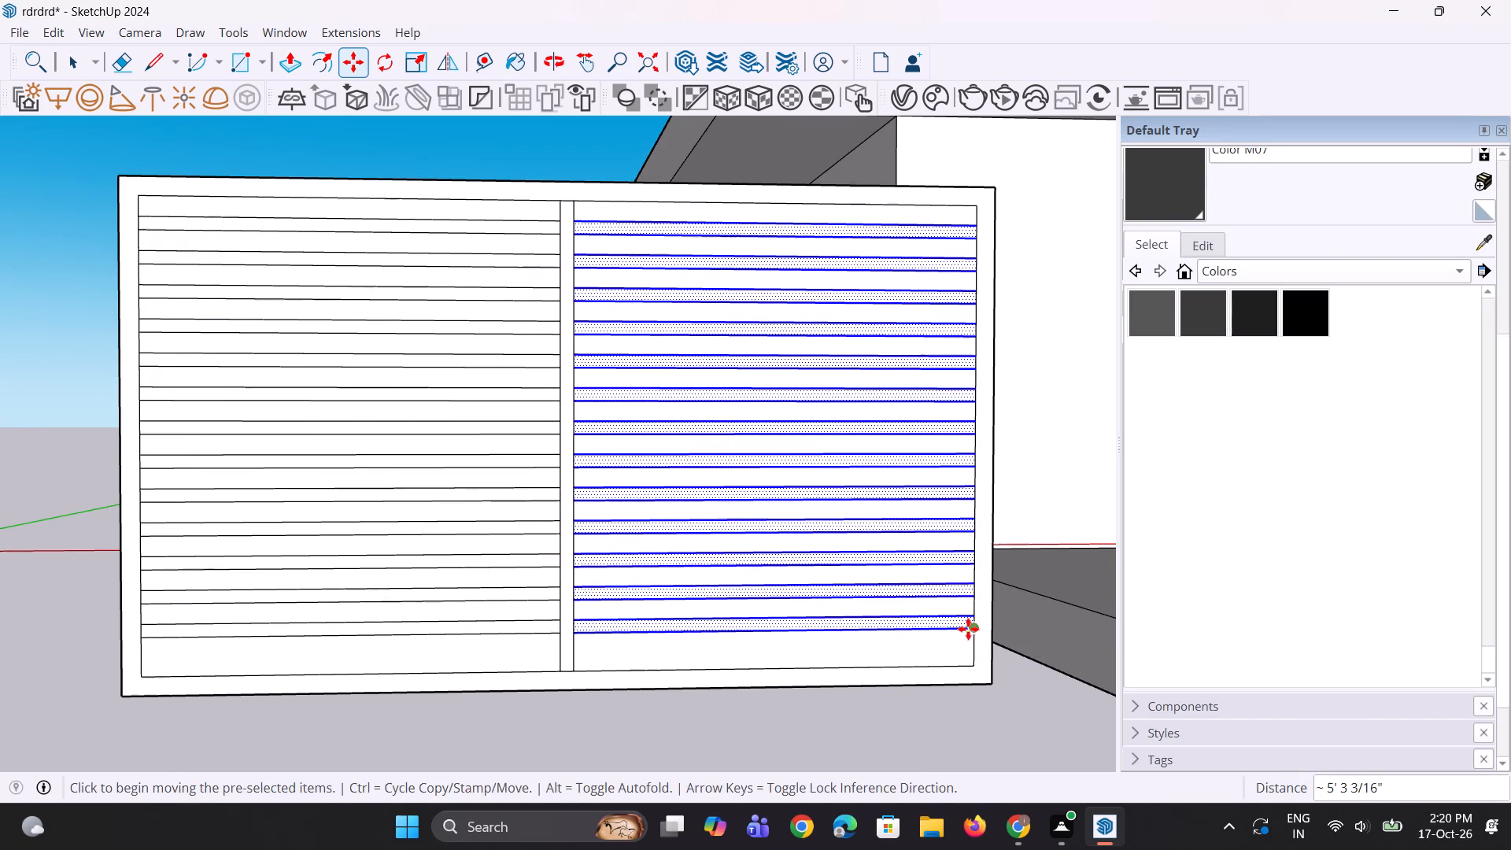
key(space)
key(space)
scroll(661, 669, down, 4)
key(space)
click(258, 586)
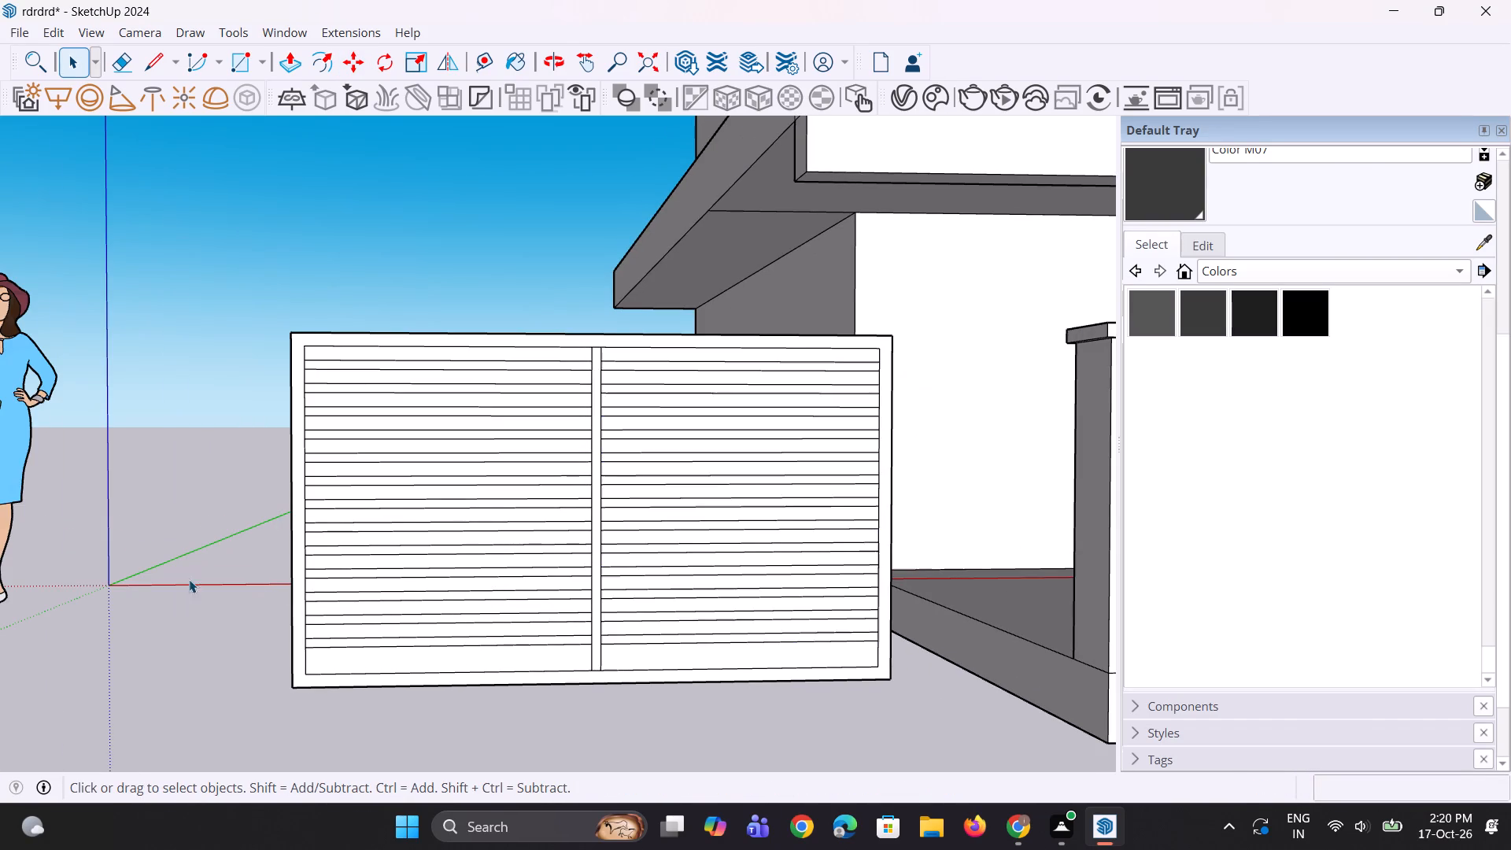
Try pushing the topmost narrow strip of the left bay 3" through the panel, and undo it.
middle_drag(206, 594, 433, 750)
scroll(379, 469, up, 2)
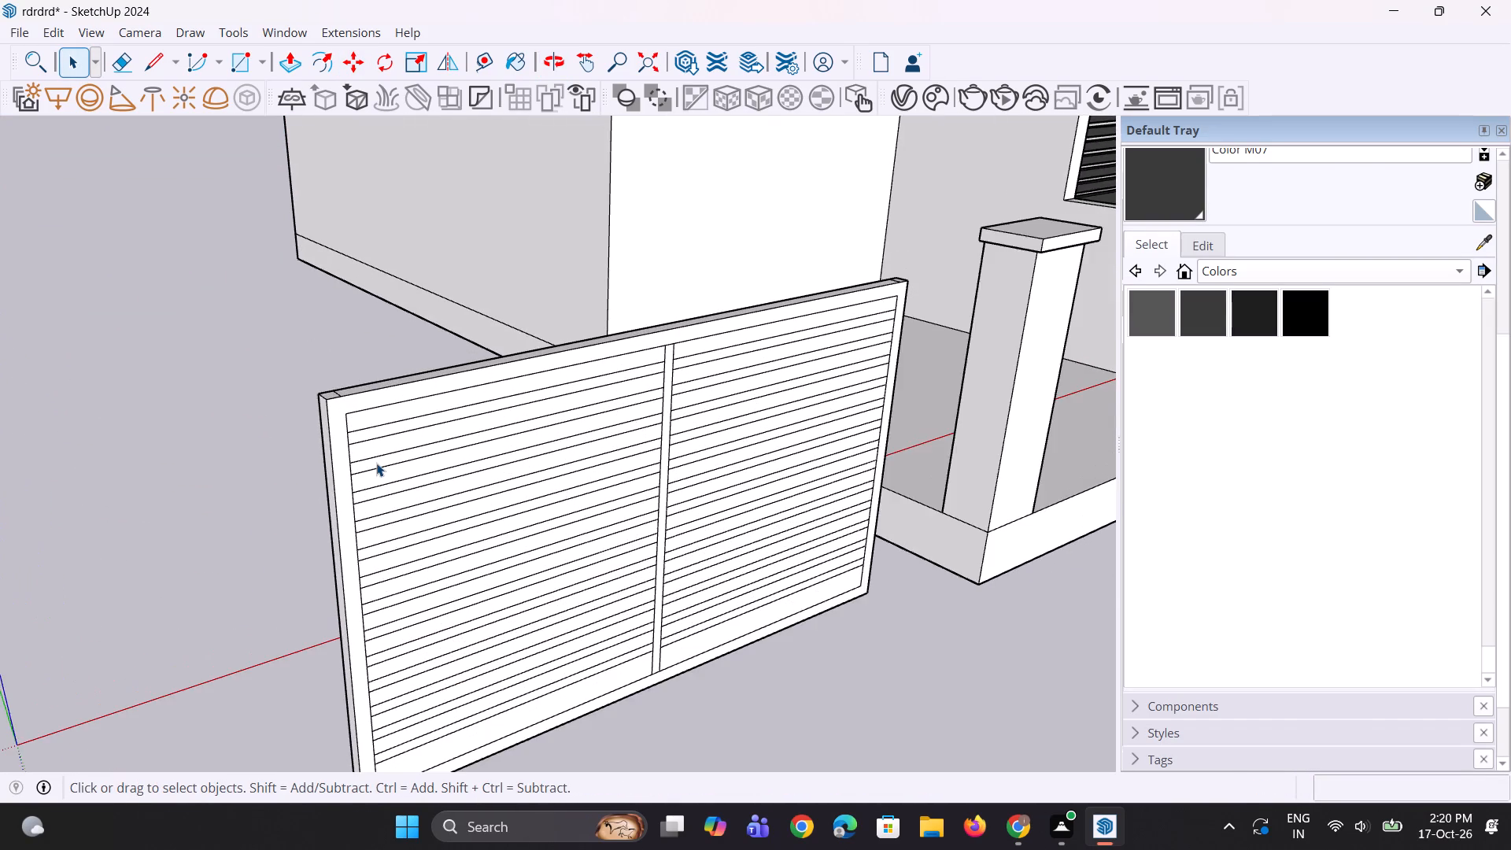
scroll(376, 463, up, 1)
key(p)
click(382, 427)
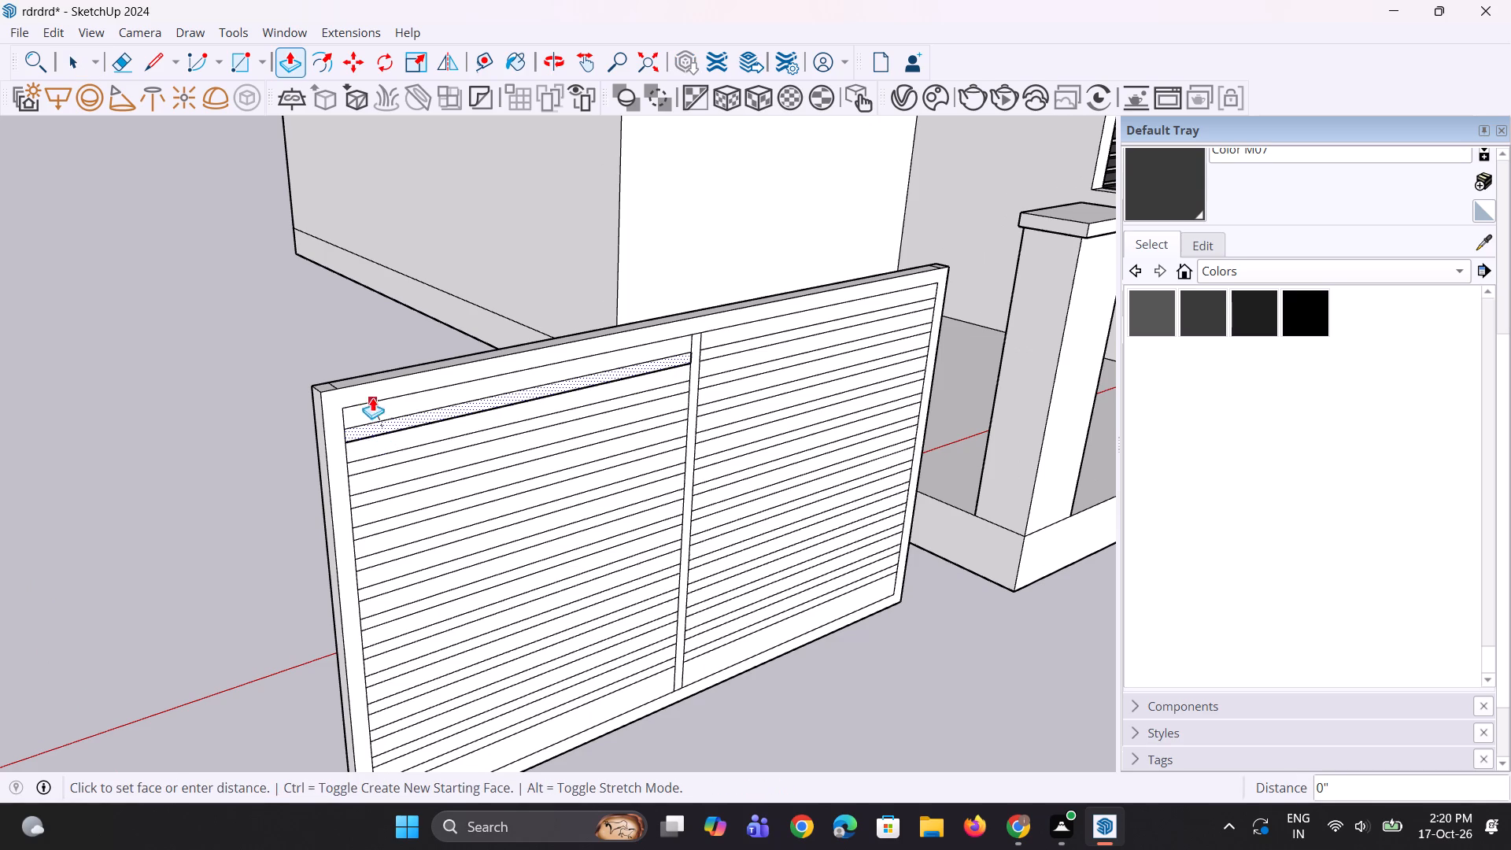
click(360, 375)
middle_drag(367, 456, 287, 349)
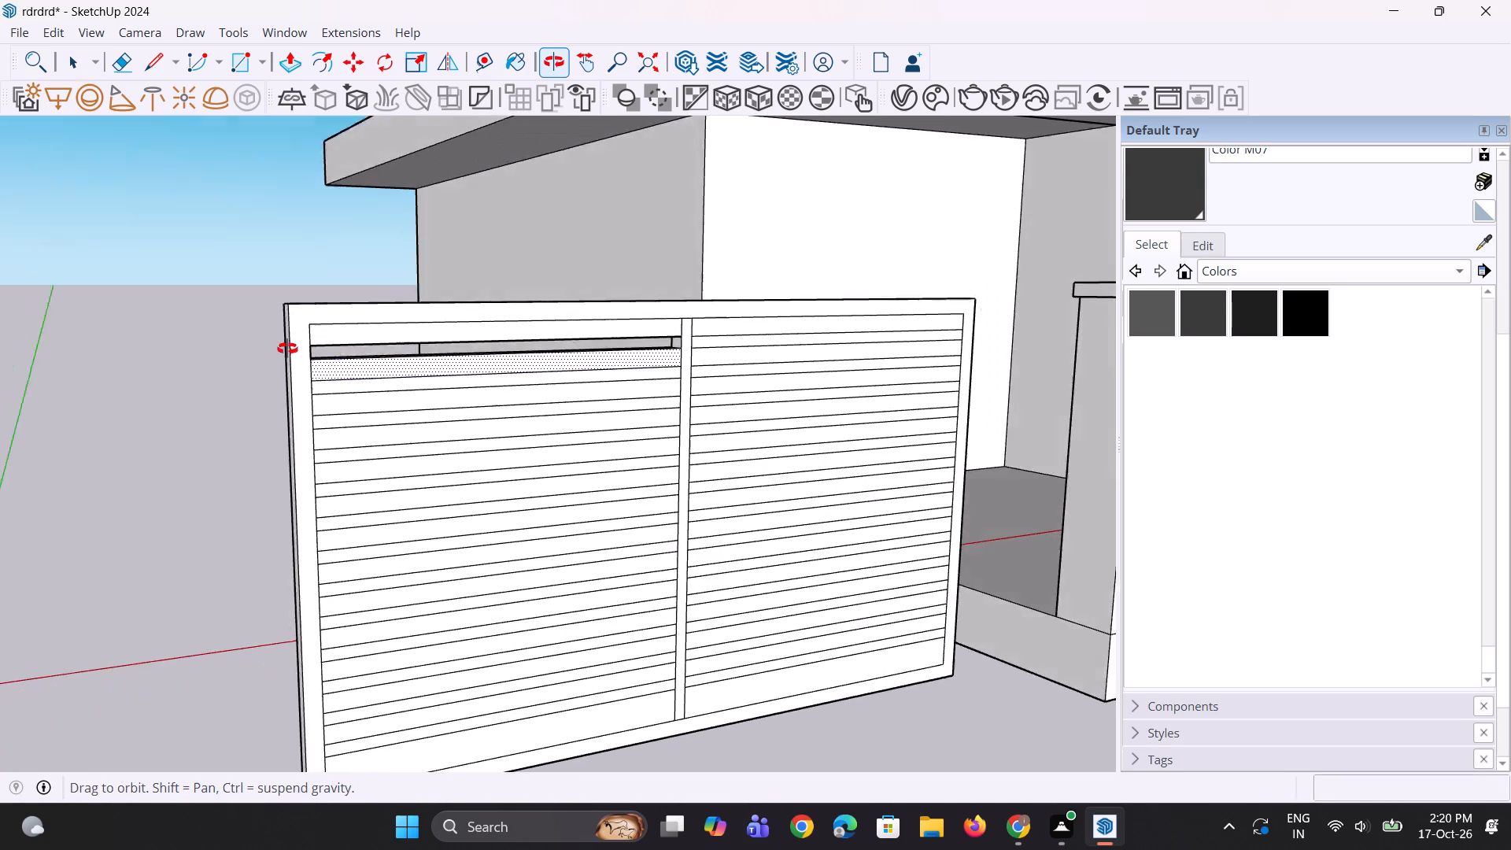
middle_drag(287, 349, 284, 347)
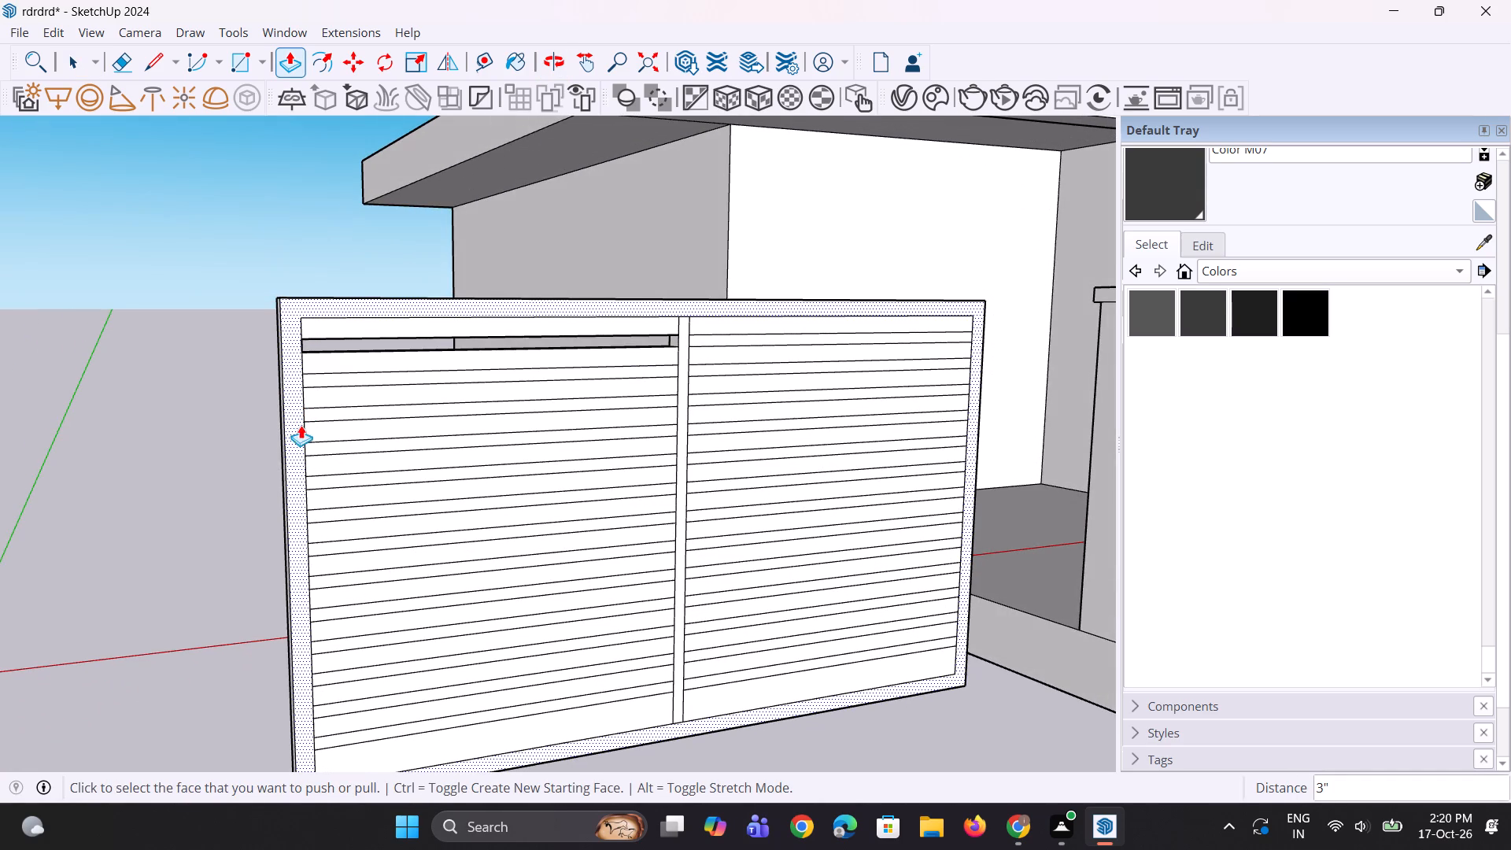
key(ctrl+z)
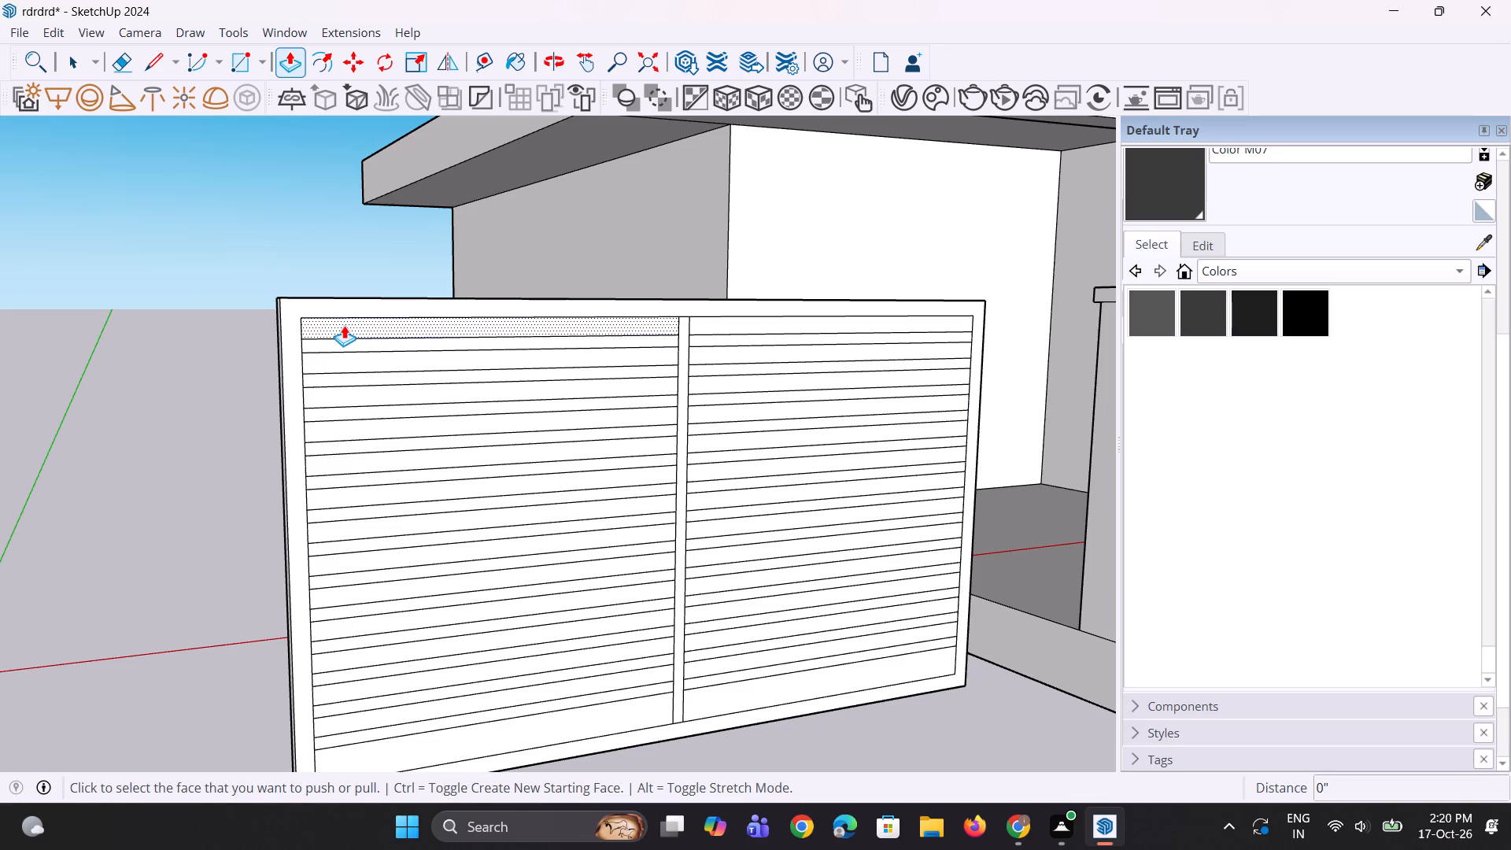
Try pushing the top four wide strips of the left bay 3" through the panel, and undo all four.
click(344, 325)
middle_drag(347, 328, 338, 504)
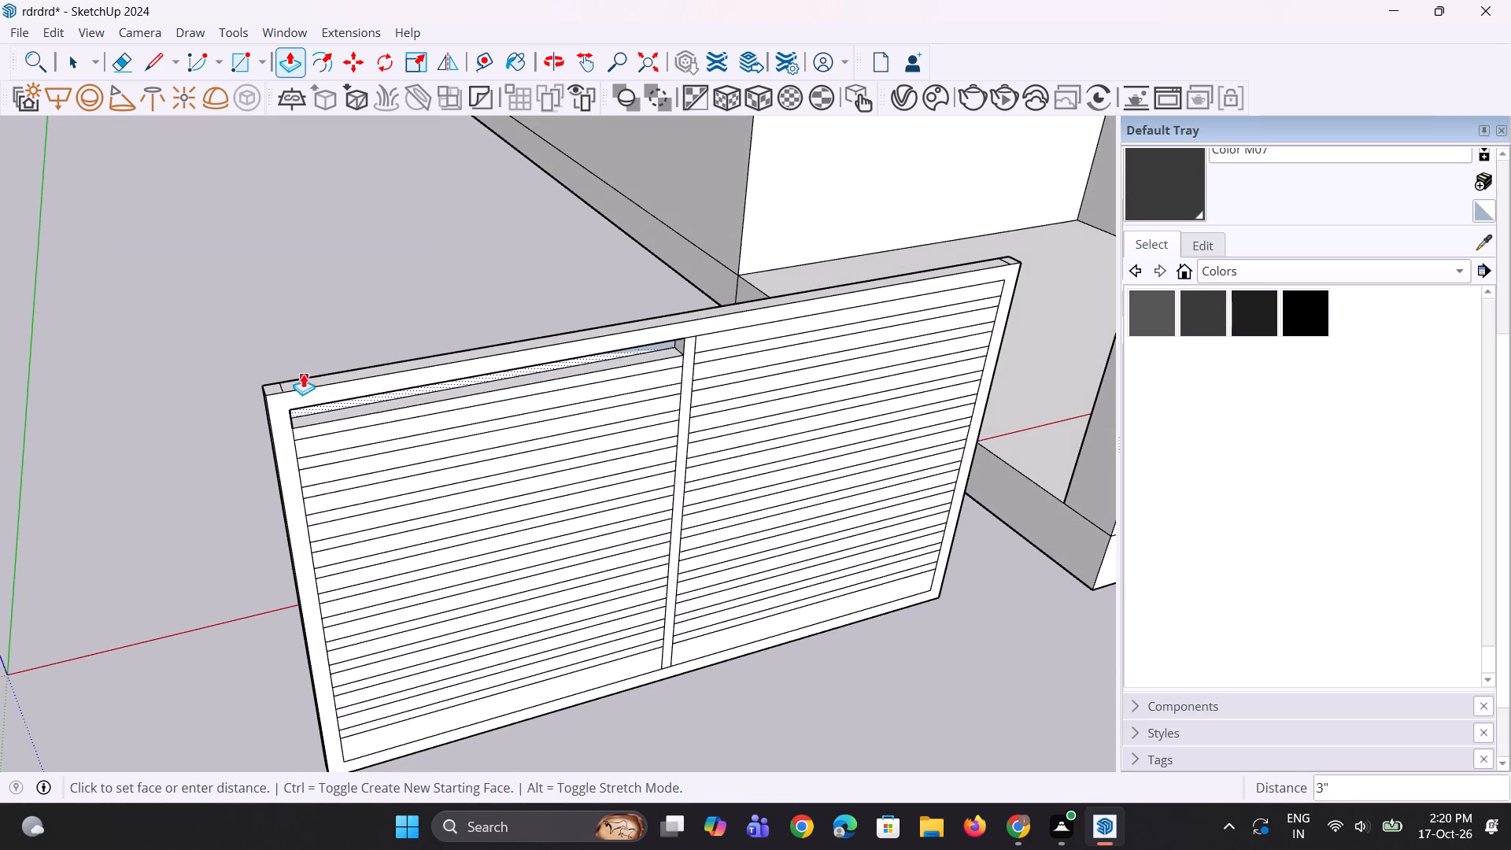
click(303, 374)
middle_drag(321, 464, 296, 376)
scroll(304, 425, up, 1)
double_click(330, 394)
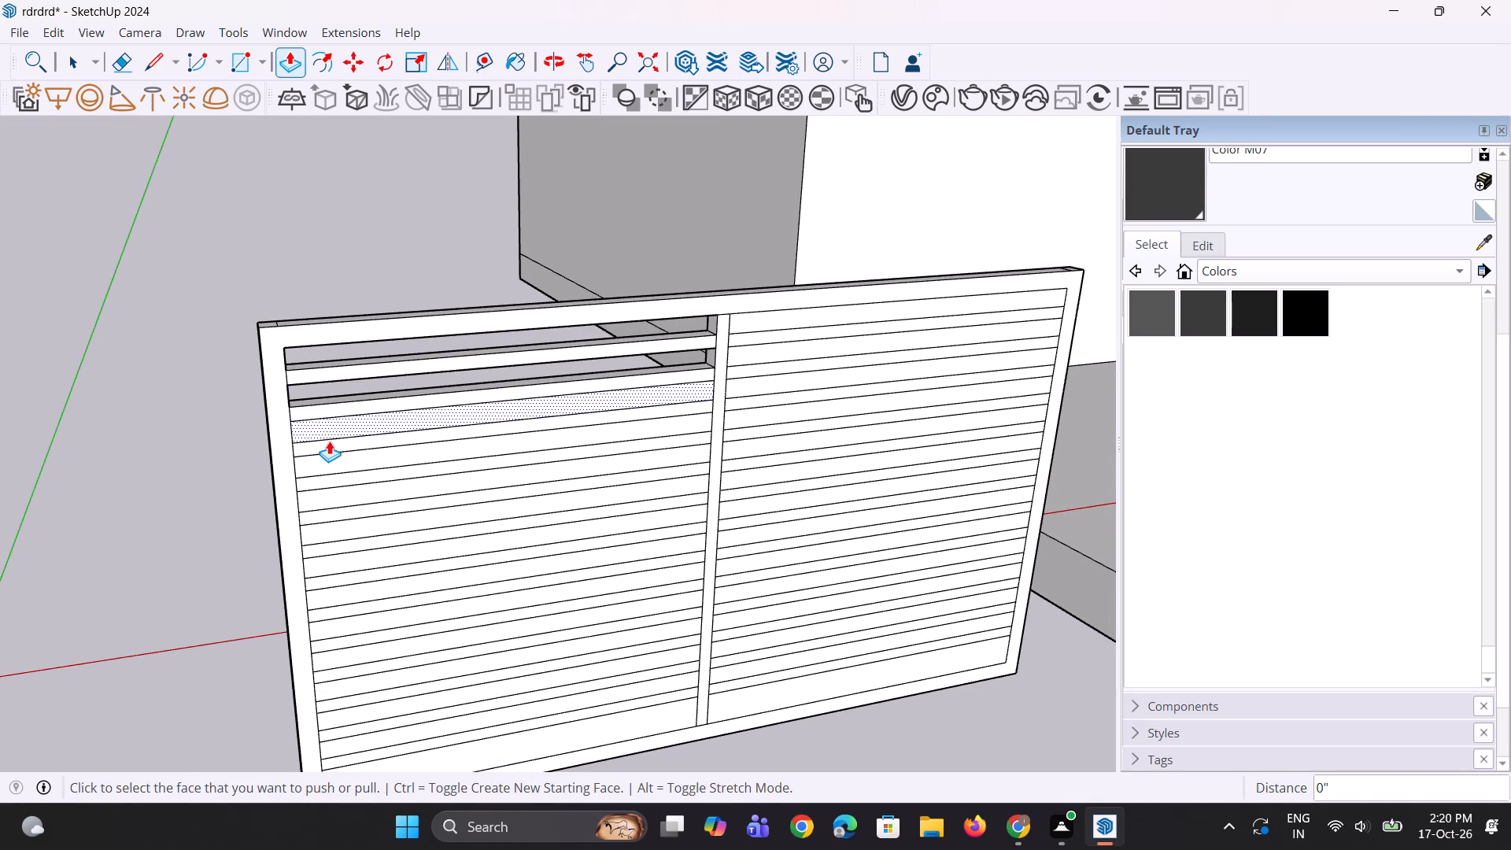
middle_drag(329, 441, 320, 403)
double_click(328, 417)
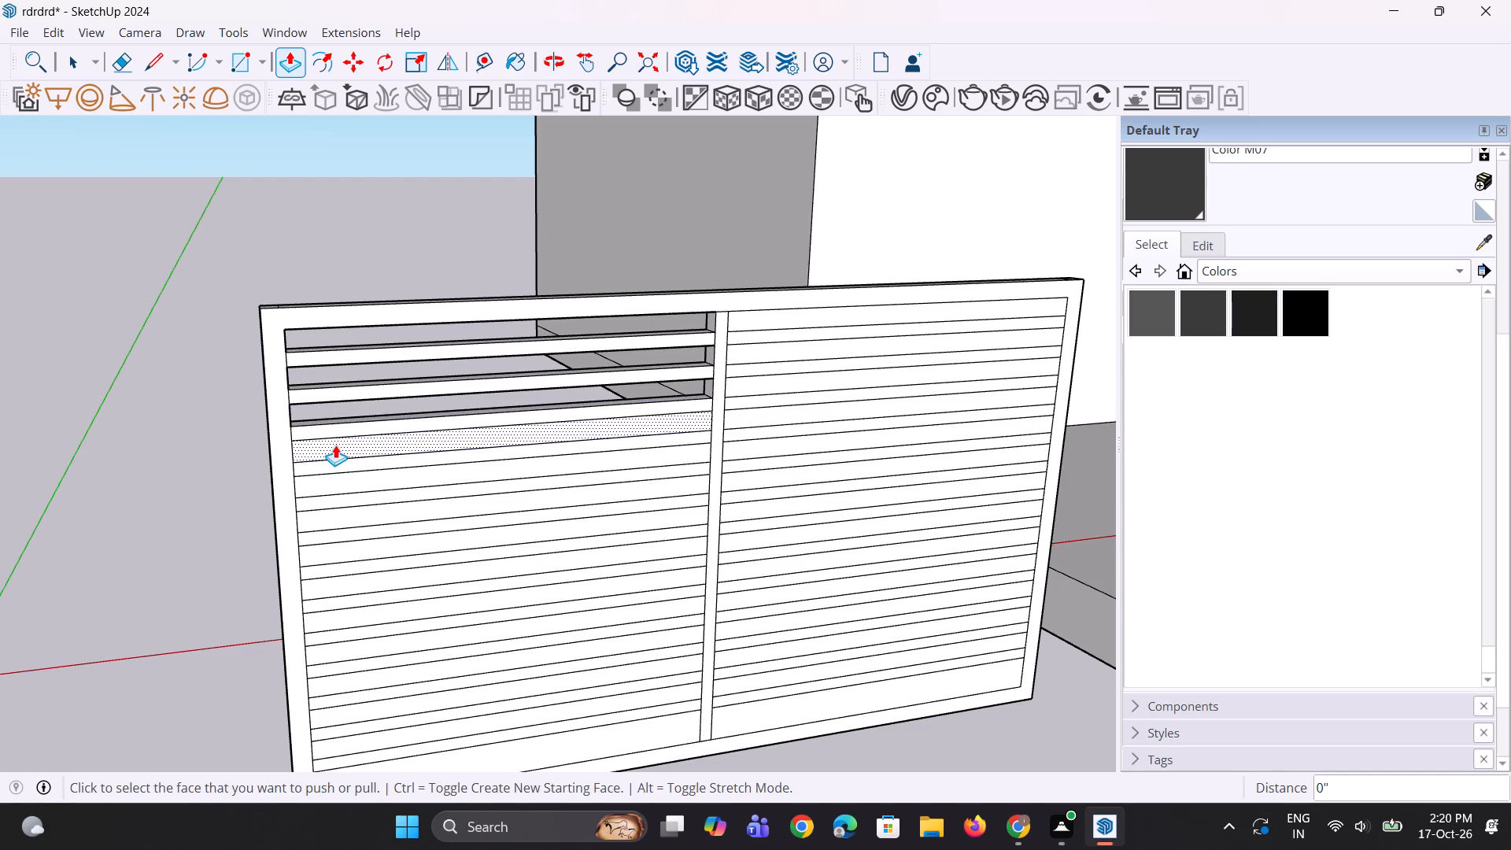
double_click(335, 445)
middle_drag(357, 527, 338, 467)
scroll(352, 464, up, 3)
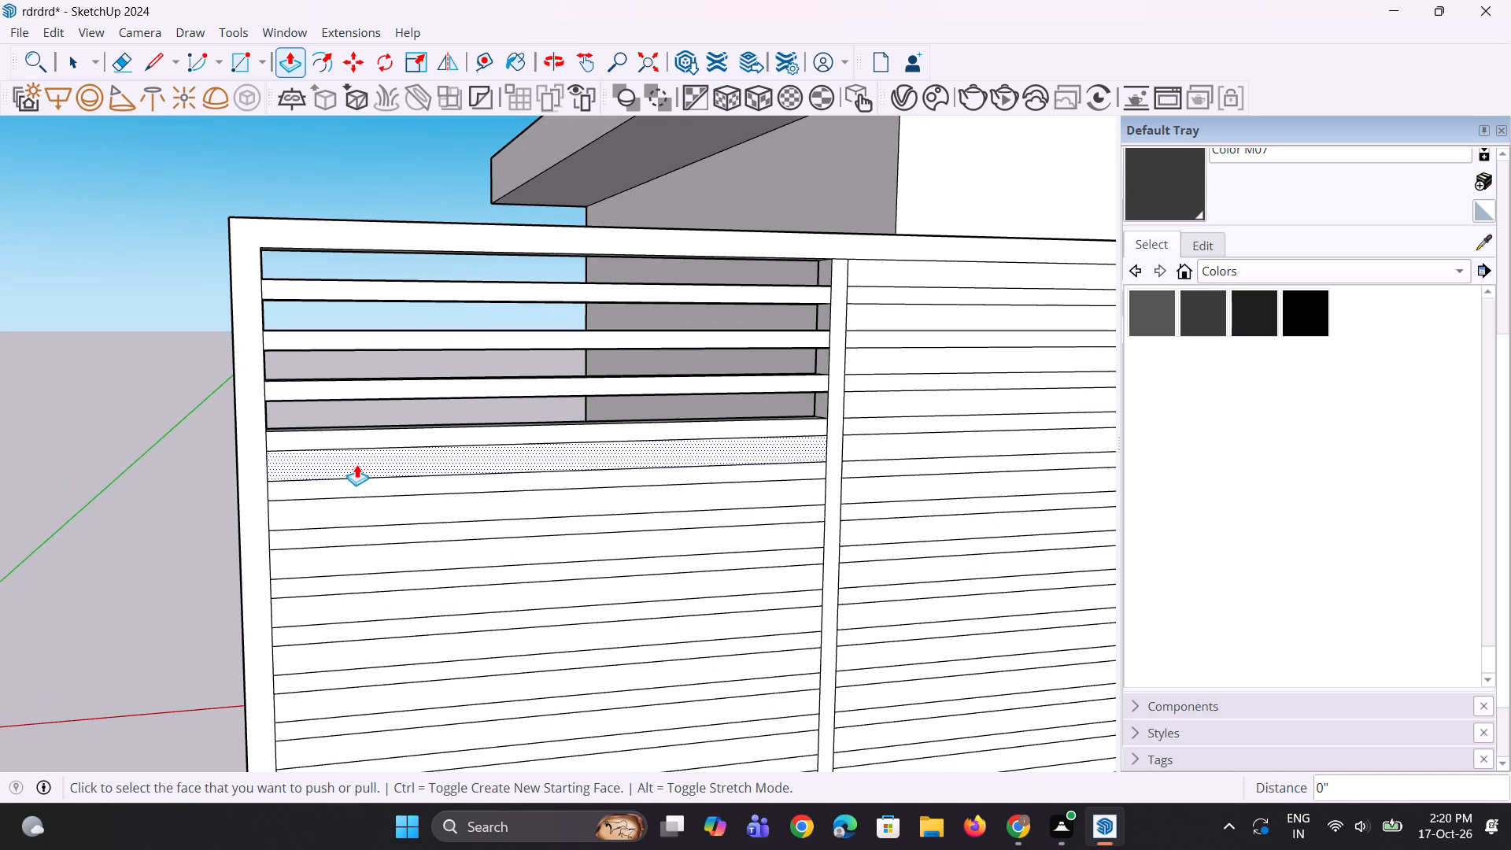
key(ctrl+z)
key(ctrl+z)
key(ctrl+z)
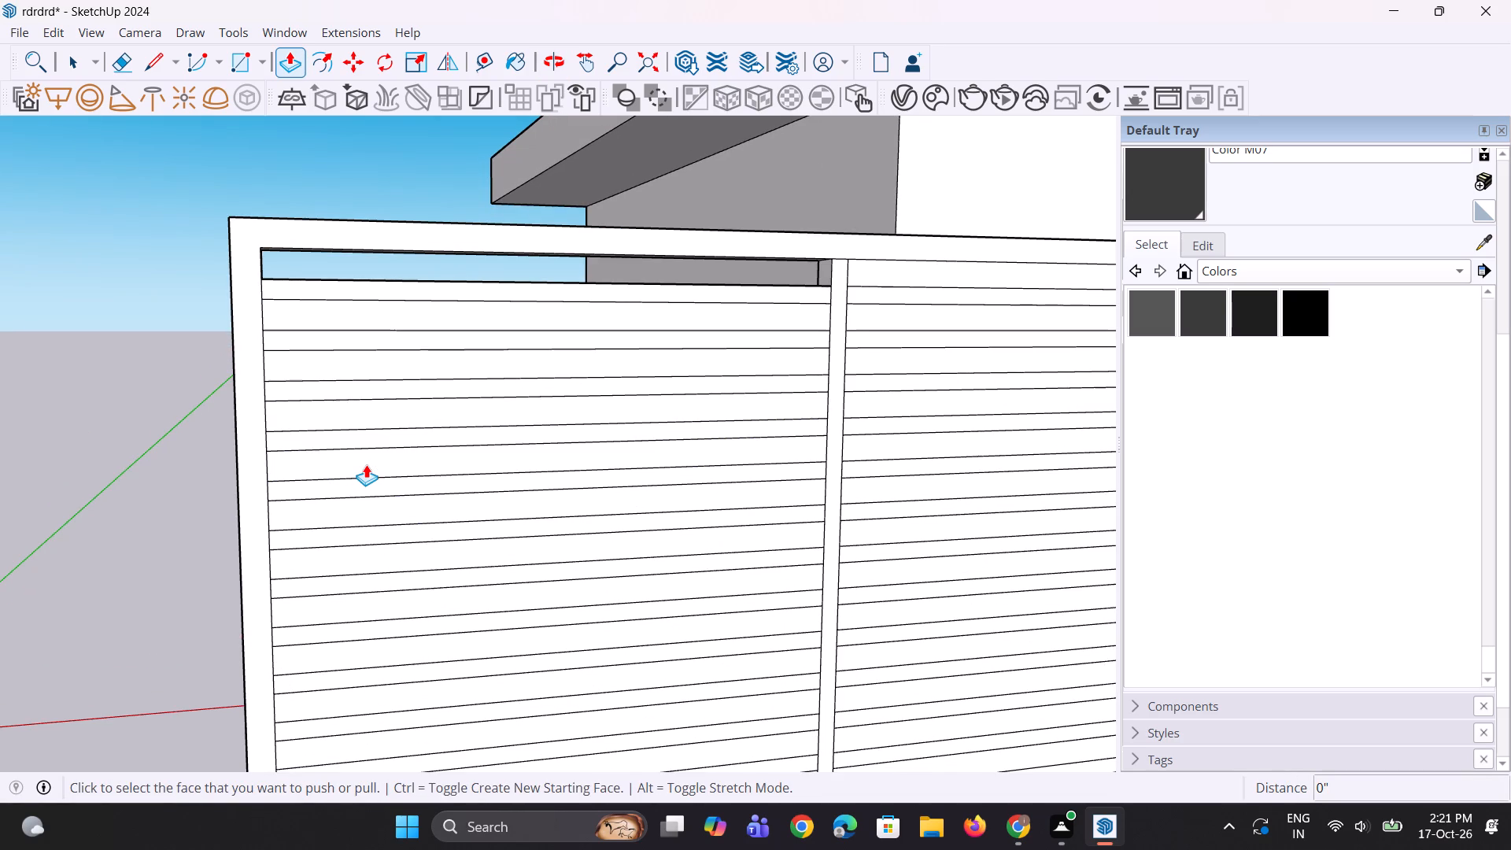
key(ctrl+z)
Push the top six narrow strips of the left bay through the panel's full thickness to open gaps between the slats.
middle_drag(367, 426, 369, 477)
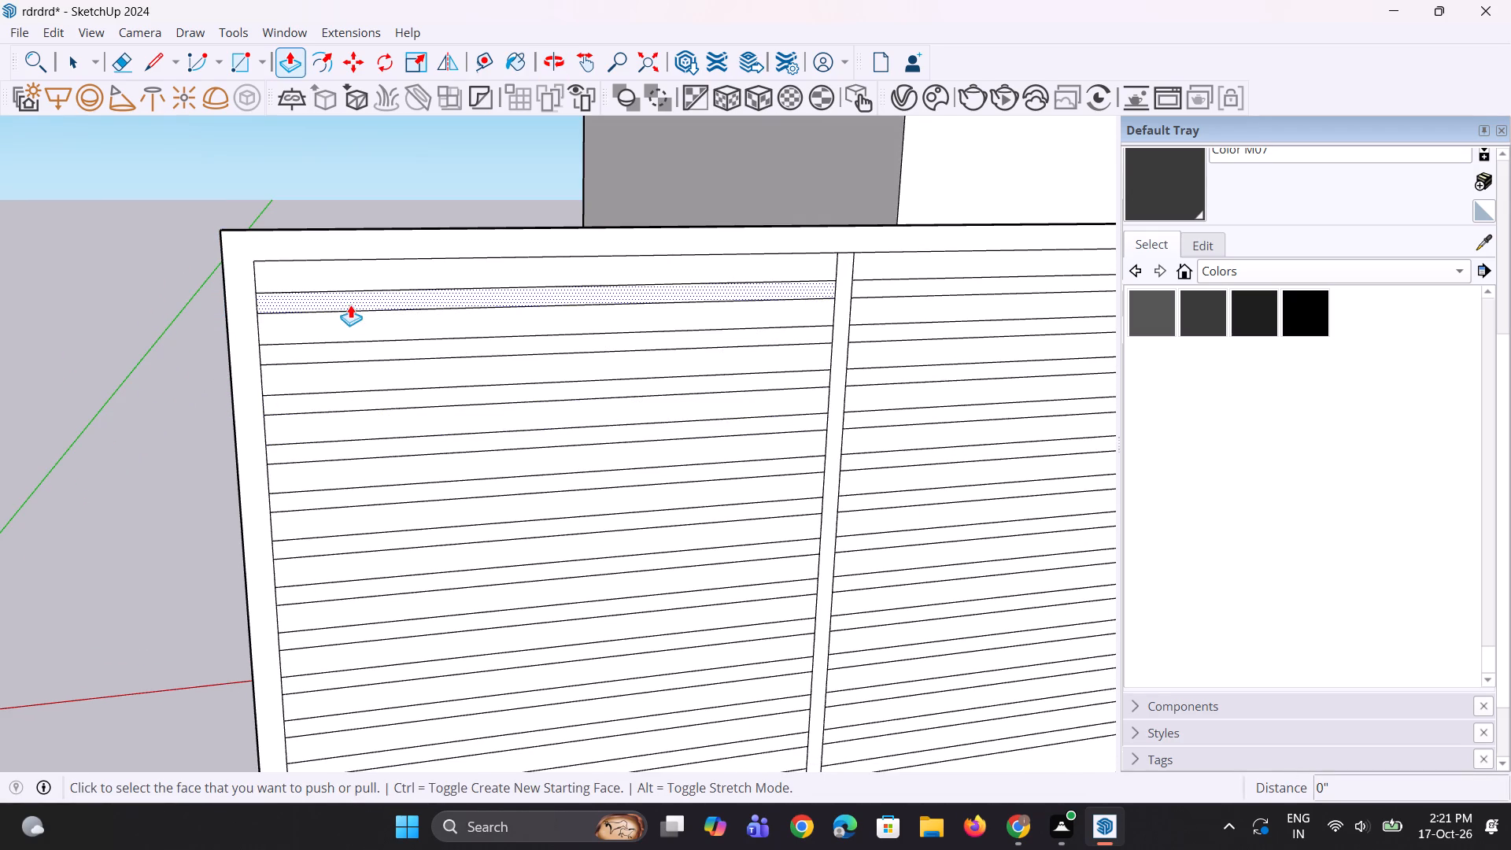
click(350, 305)
middle_drag(366, 349, 368, 439)
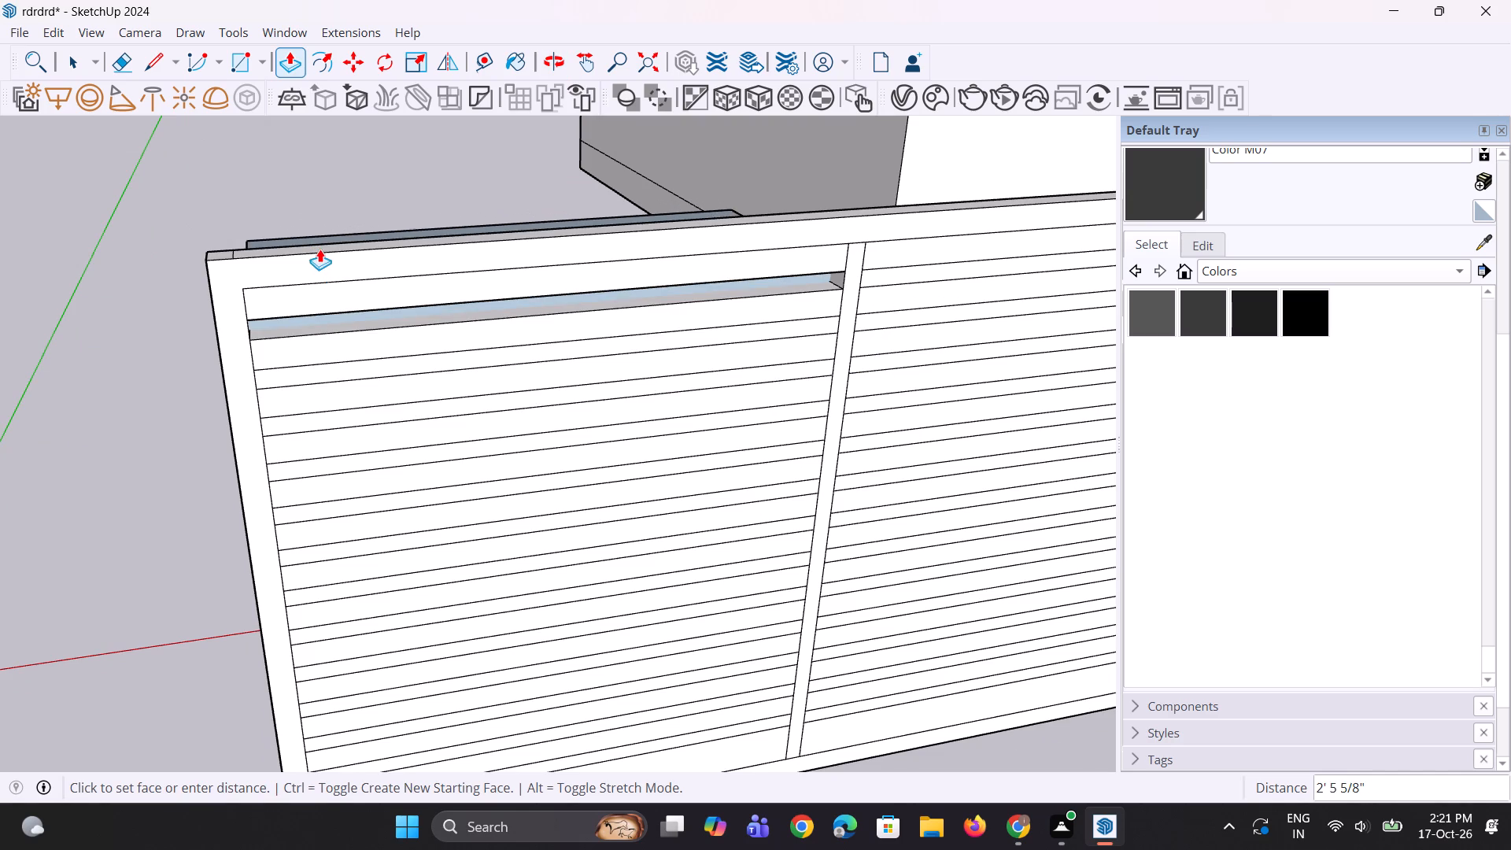
click(342, 241)
middle_drag(355, 347, 349, 275)
double_click(342, 343)
double_click(343, 394)
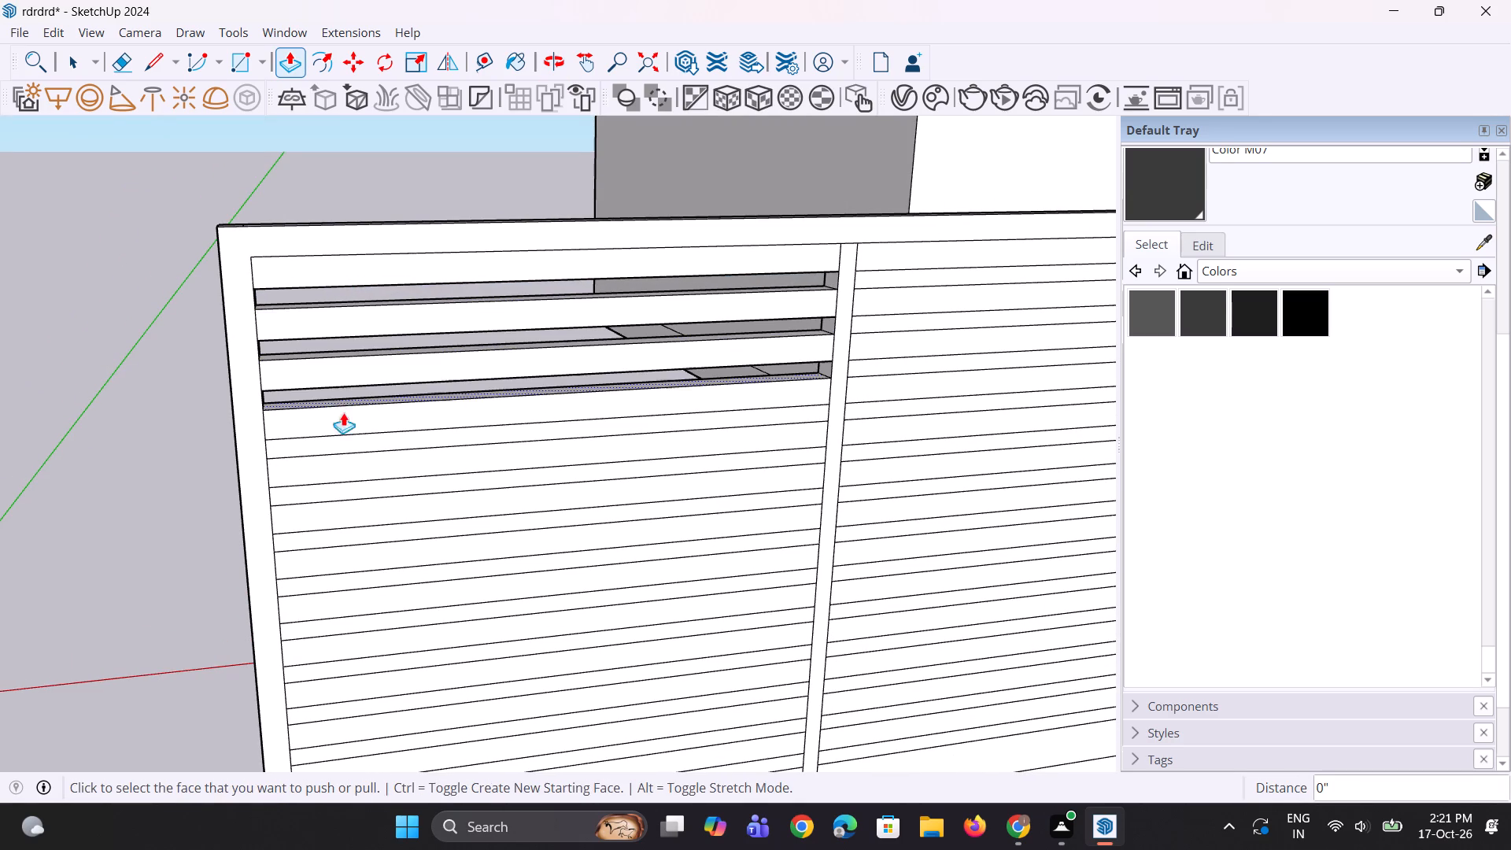
double_click(343, 436)
double_click(340, 486)
double_click(324, 536)
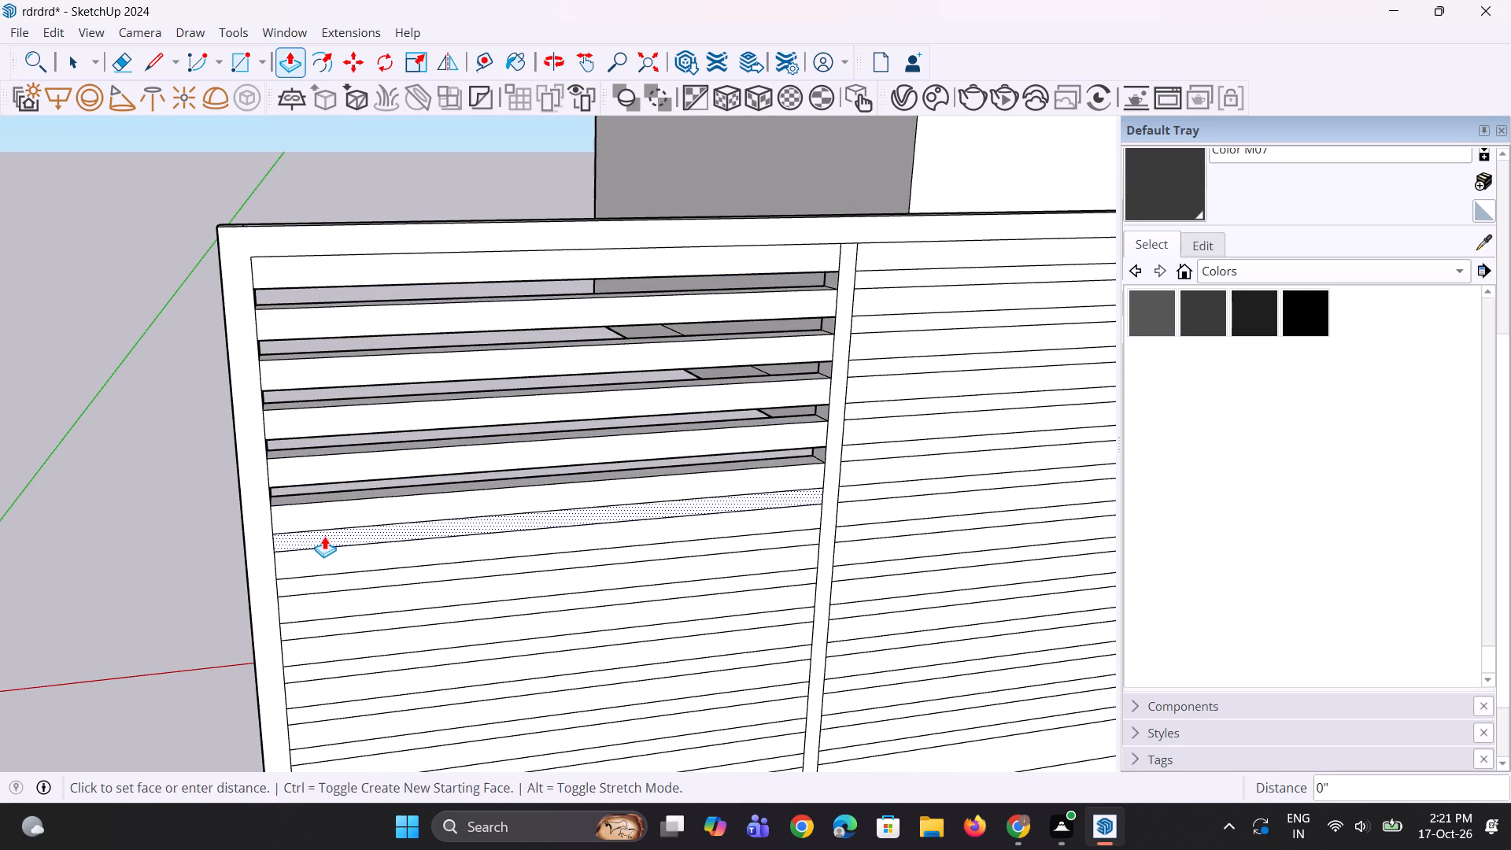
Push the seventh and eighth narrow strips from the top of the left bay through the panel's full thickness.
scroll(249, 423, down, 3)
middle_drag(327, 582, 327, 486)
scroll(333, 551, up, 2)
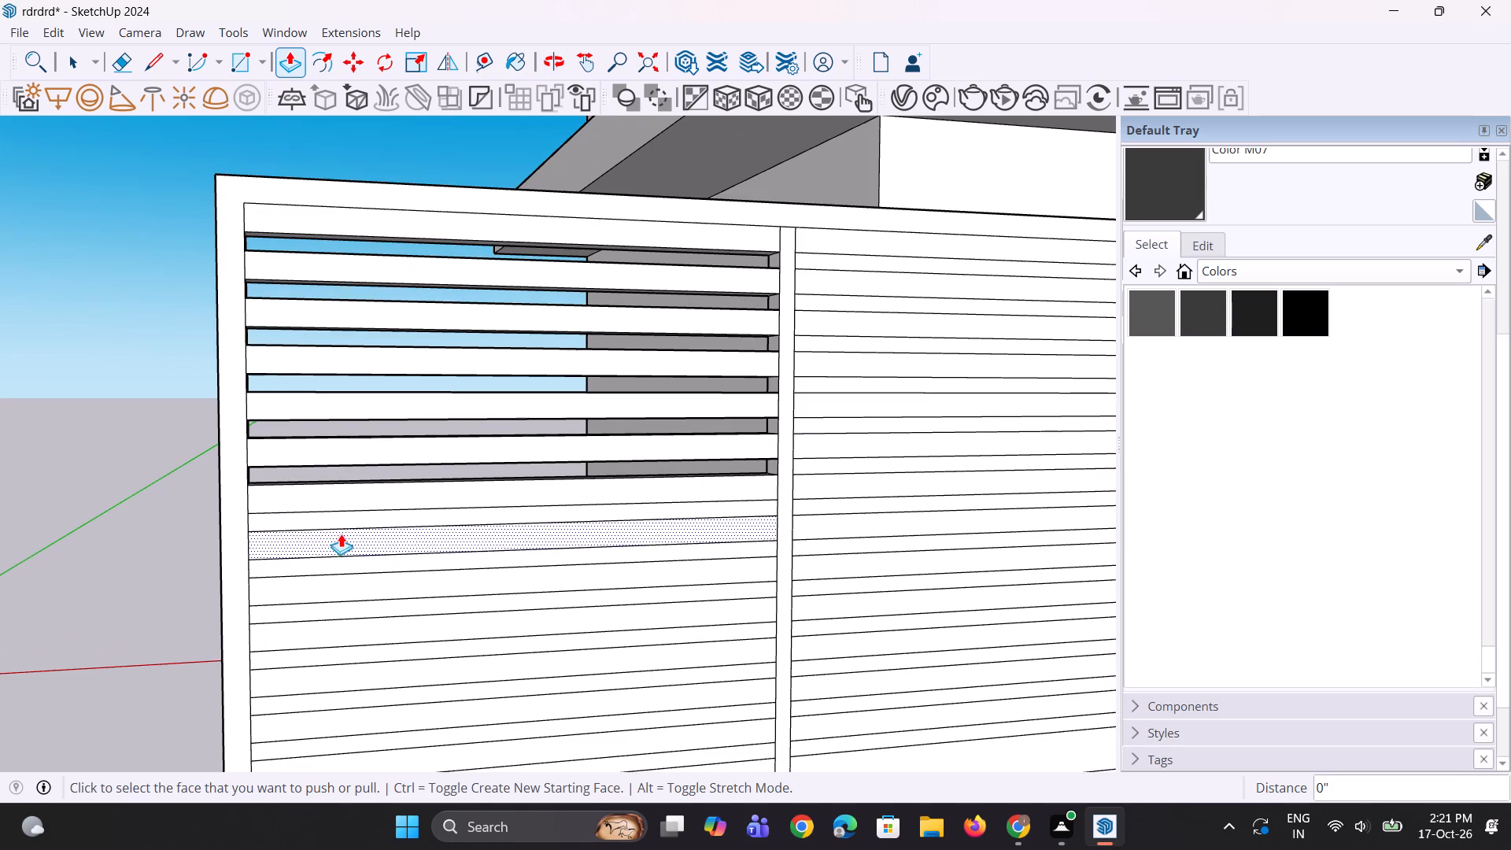
double_click(352, 523)
click(345, 555)
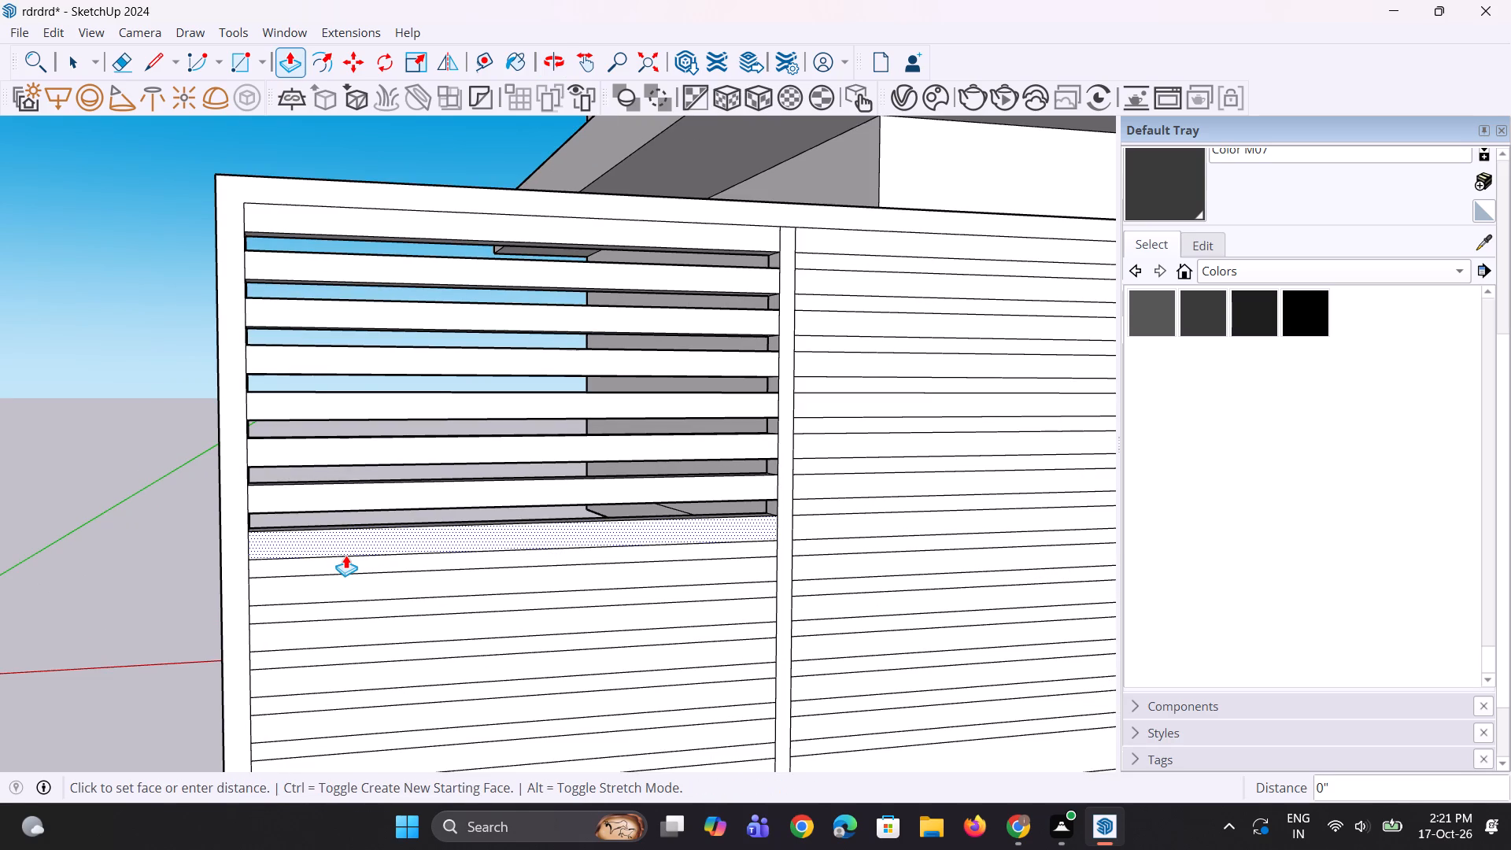
key(ctrl+z)
double_click(344, 567)
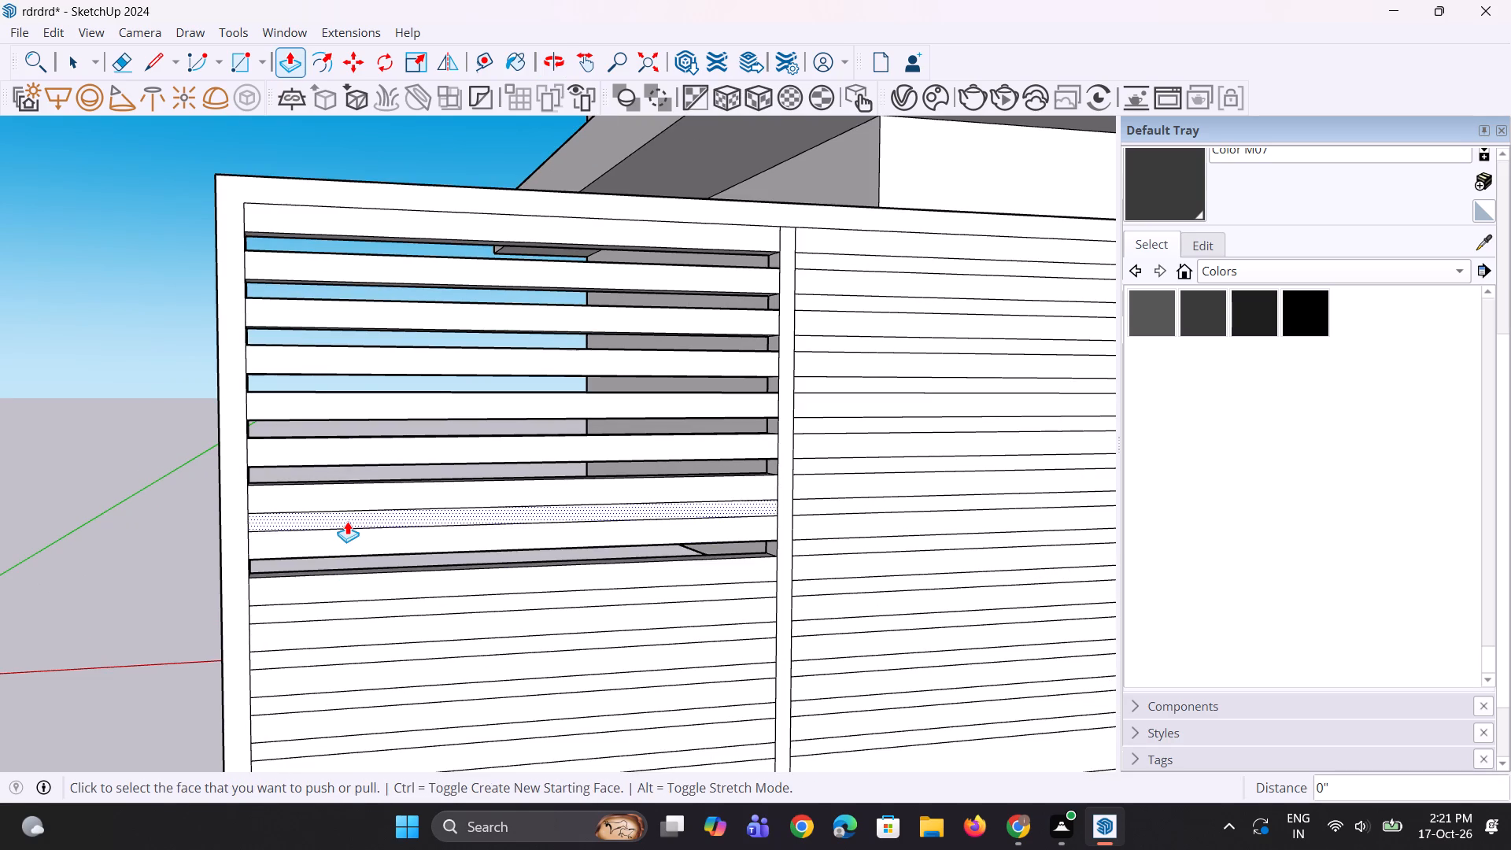
double_click(347, 521)
scroll(336, 601, up, 2)
click(334, 602)
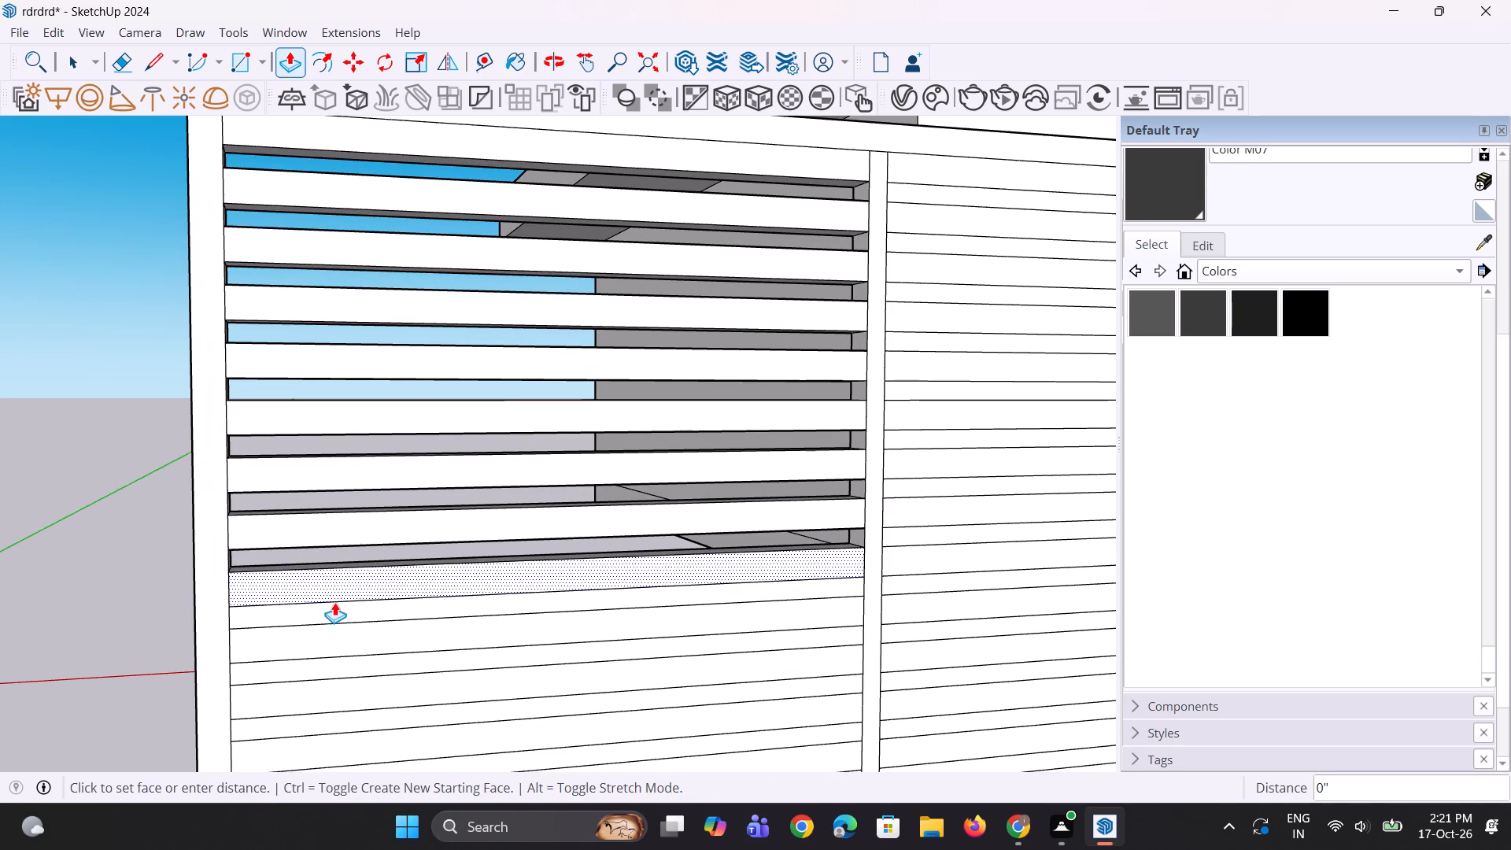
key(ctrl+z)
double_click(336, 505)
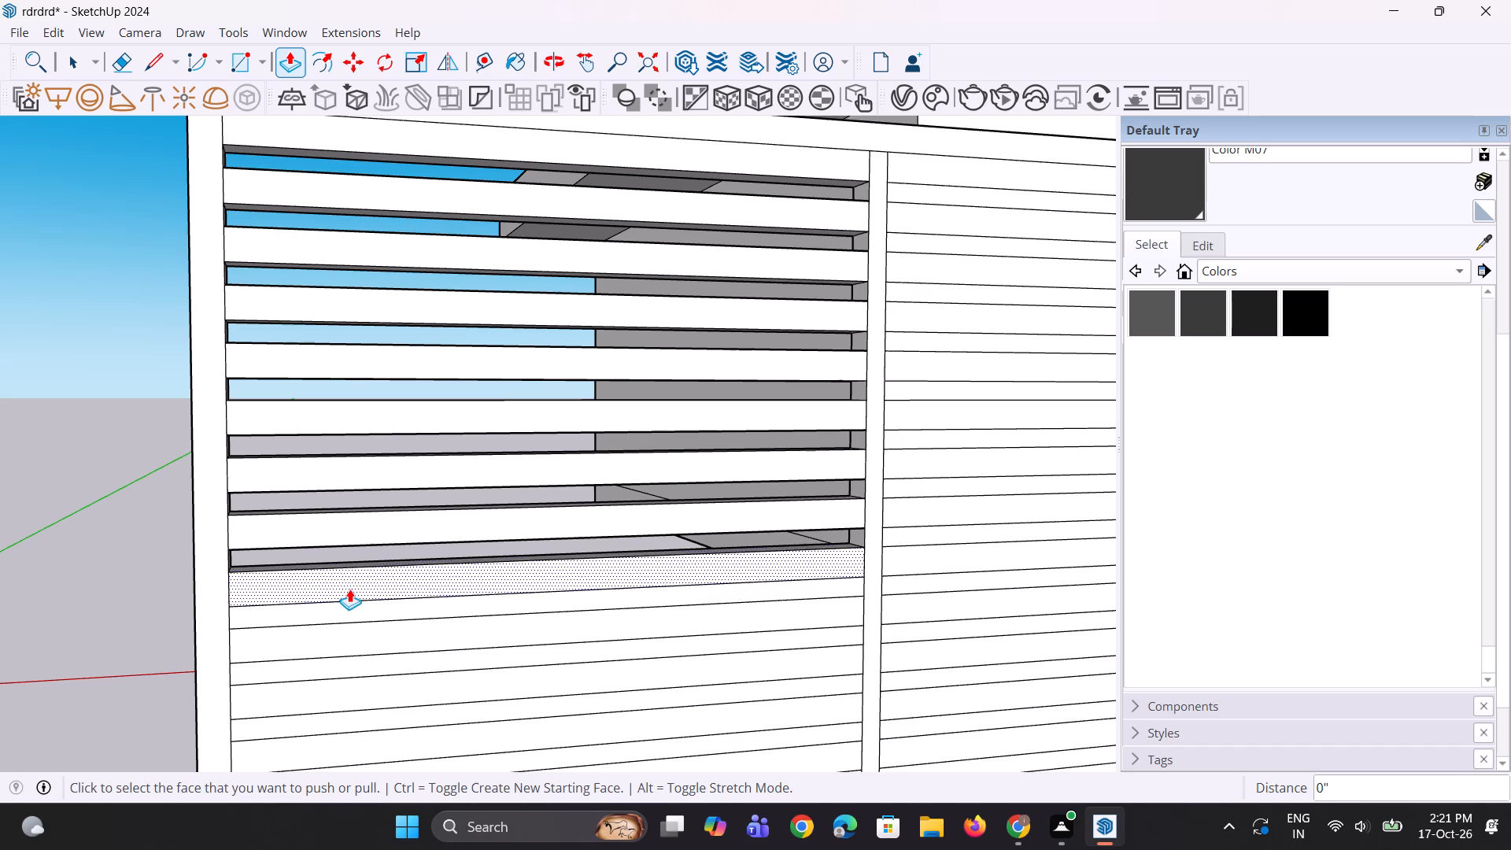
Push the remaining five narrow strips at the bottom of the left bay through the panel's full thickness.
double_click(354, 609)
scroll(298, 545, down, 3)
scroll(305, 633, up, 3)
double_click(309, 641)
scroll(275, 560, down, 4)
scroll(303, 704, up, 3)
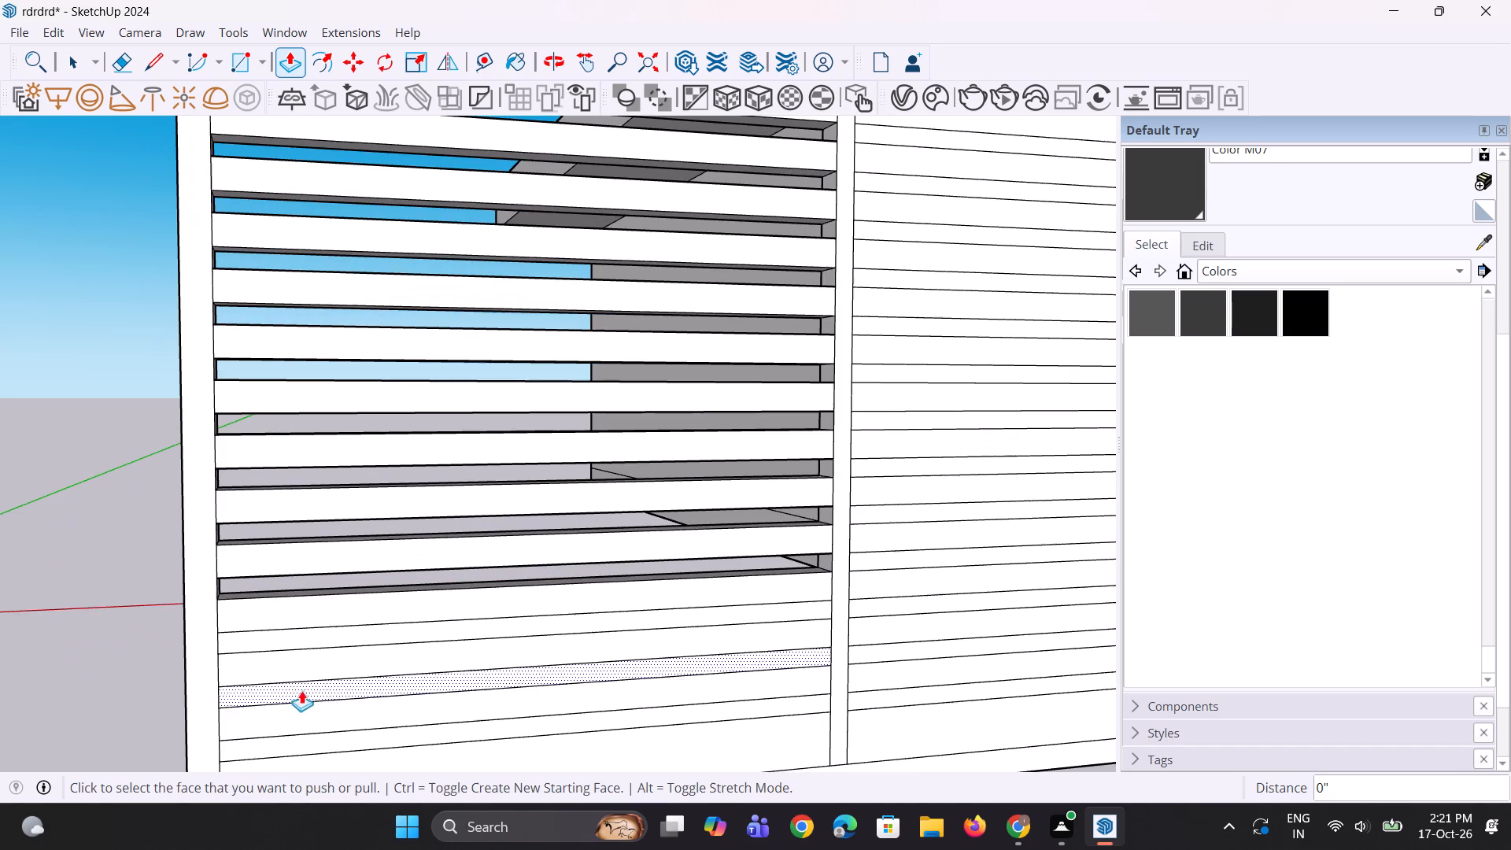
double_click(331, 643)
double_click(331, 689)
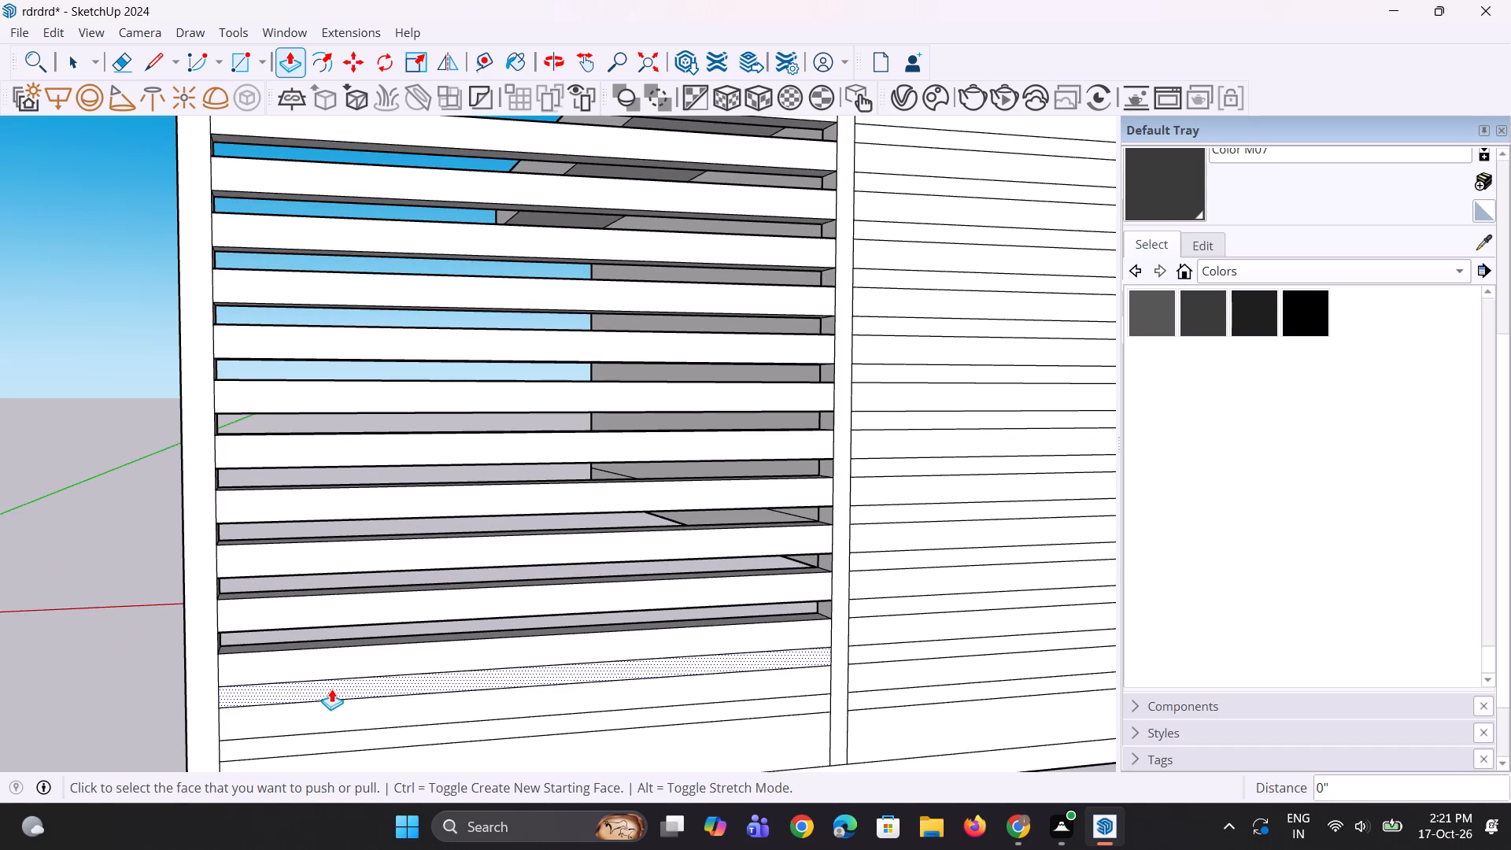
double_click(341, 737)
Push the lowest eight narrow strips of the right bay through the panel's full thickness to open gaps between the slats.
scroll(343, 611, down, 7)
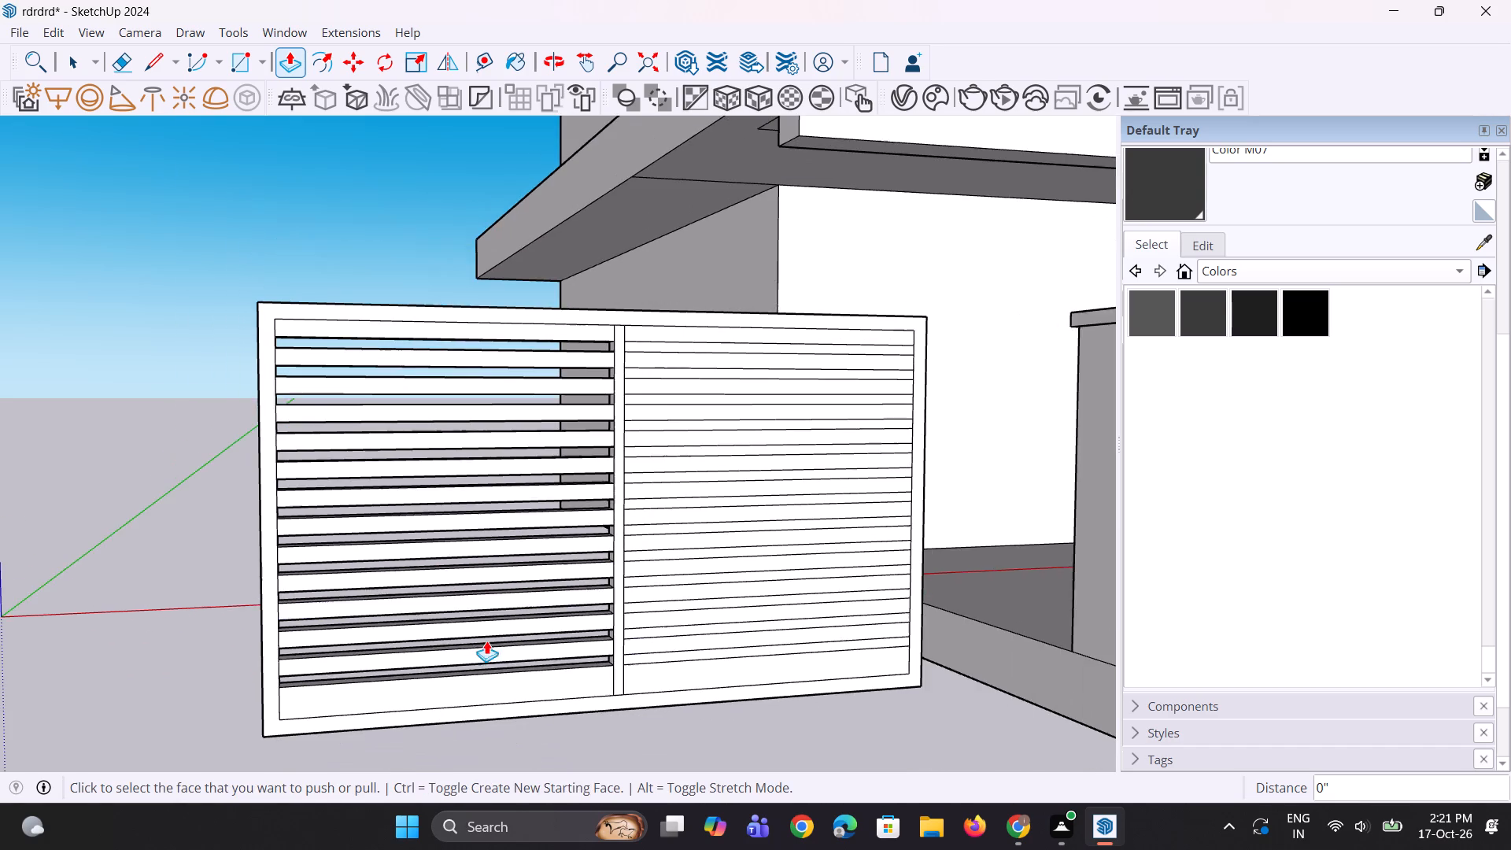
scroll(651, 668, up, 4)
double_click(654, 655)
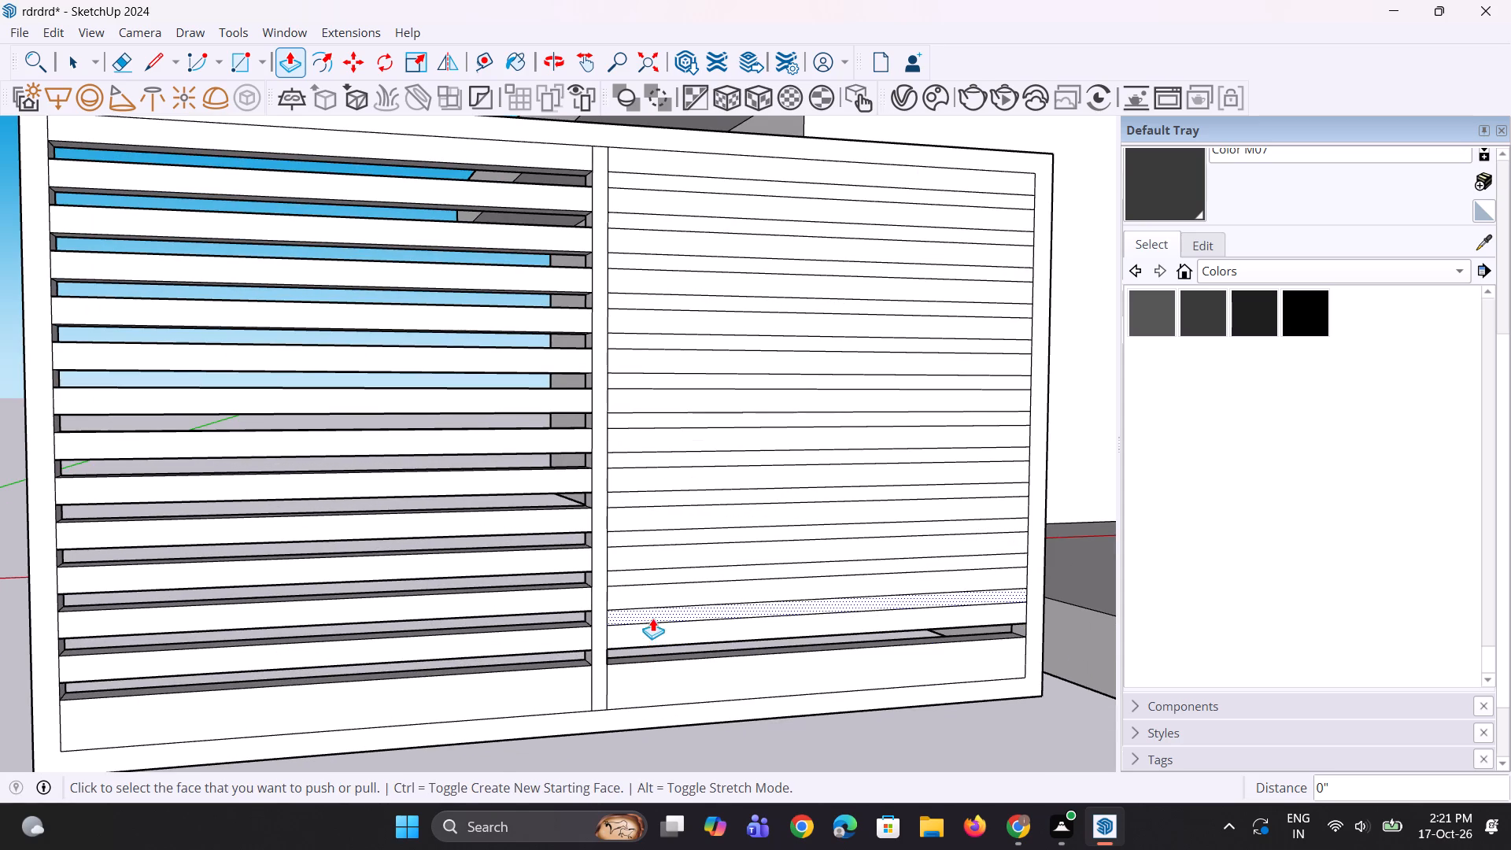
double_click(652, 618)
double_click(636, 582)
double_click(646, 532)
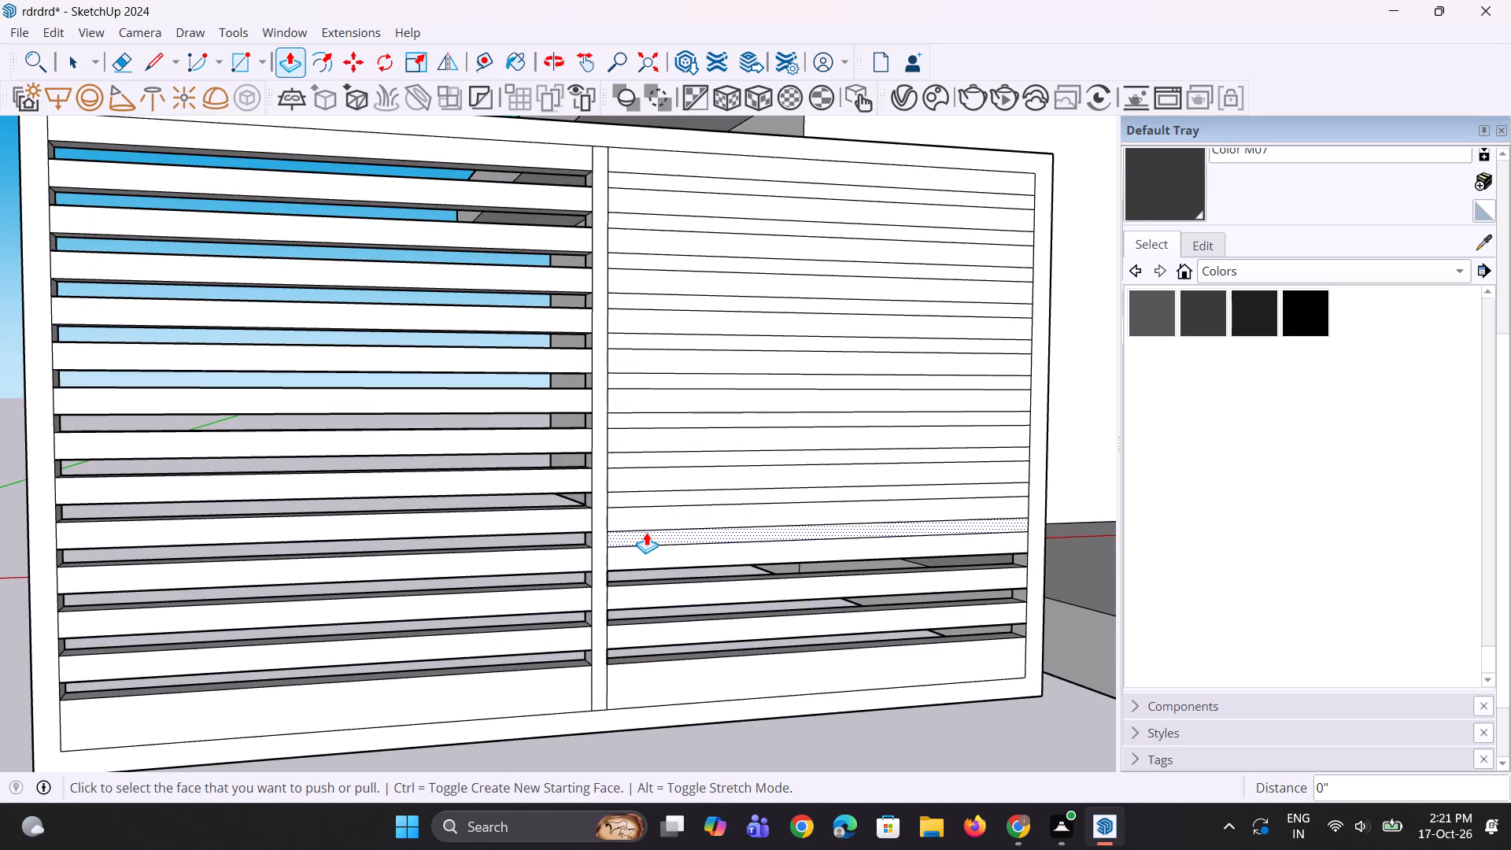
double_click(653, 506)
double_click(656, 464)
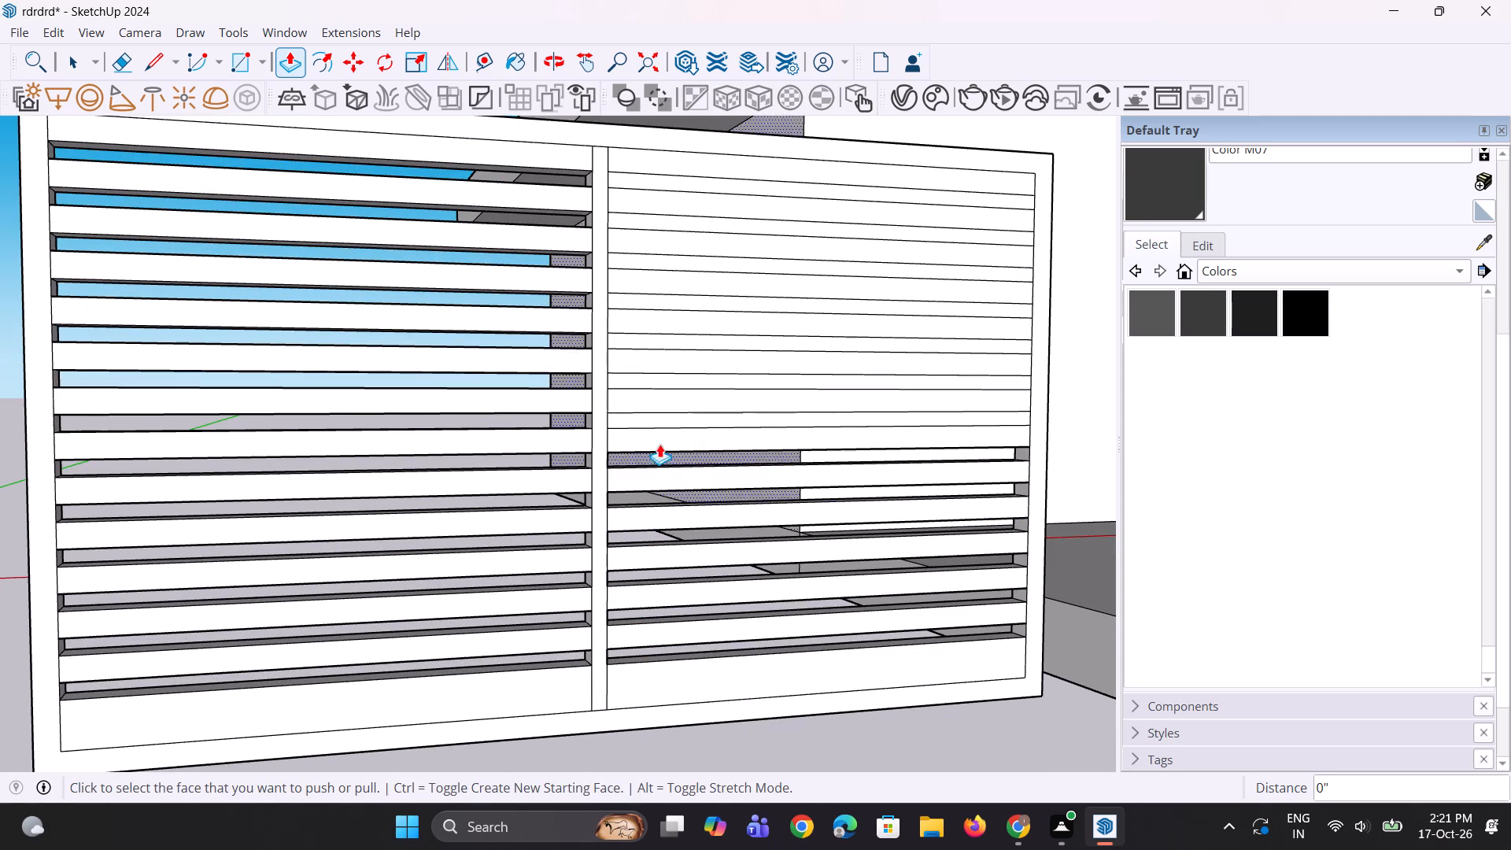
scroll(663, 427, up, 1)
double_click(663, 427)
double_click(687, 379)
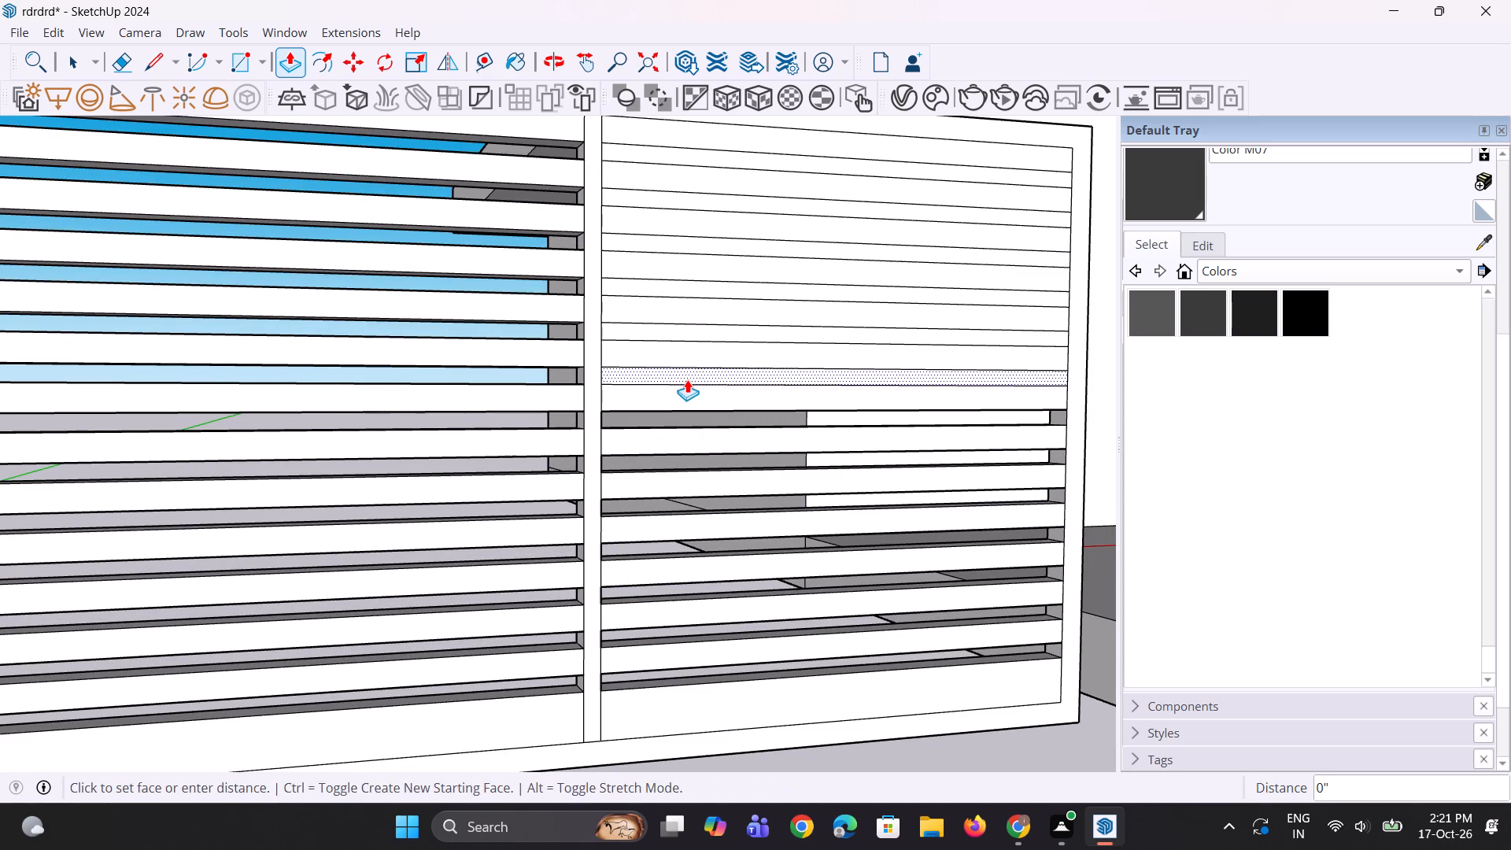
Push the remaining five narrow strips at the top of the right bay through the panel's full thickness.
scroll(570, 601, down, 5)
middle_drag(567, 603, 574, 627)
scroll(617, 449, up, 5)
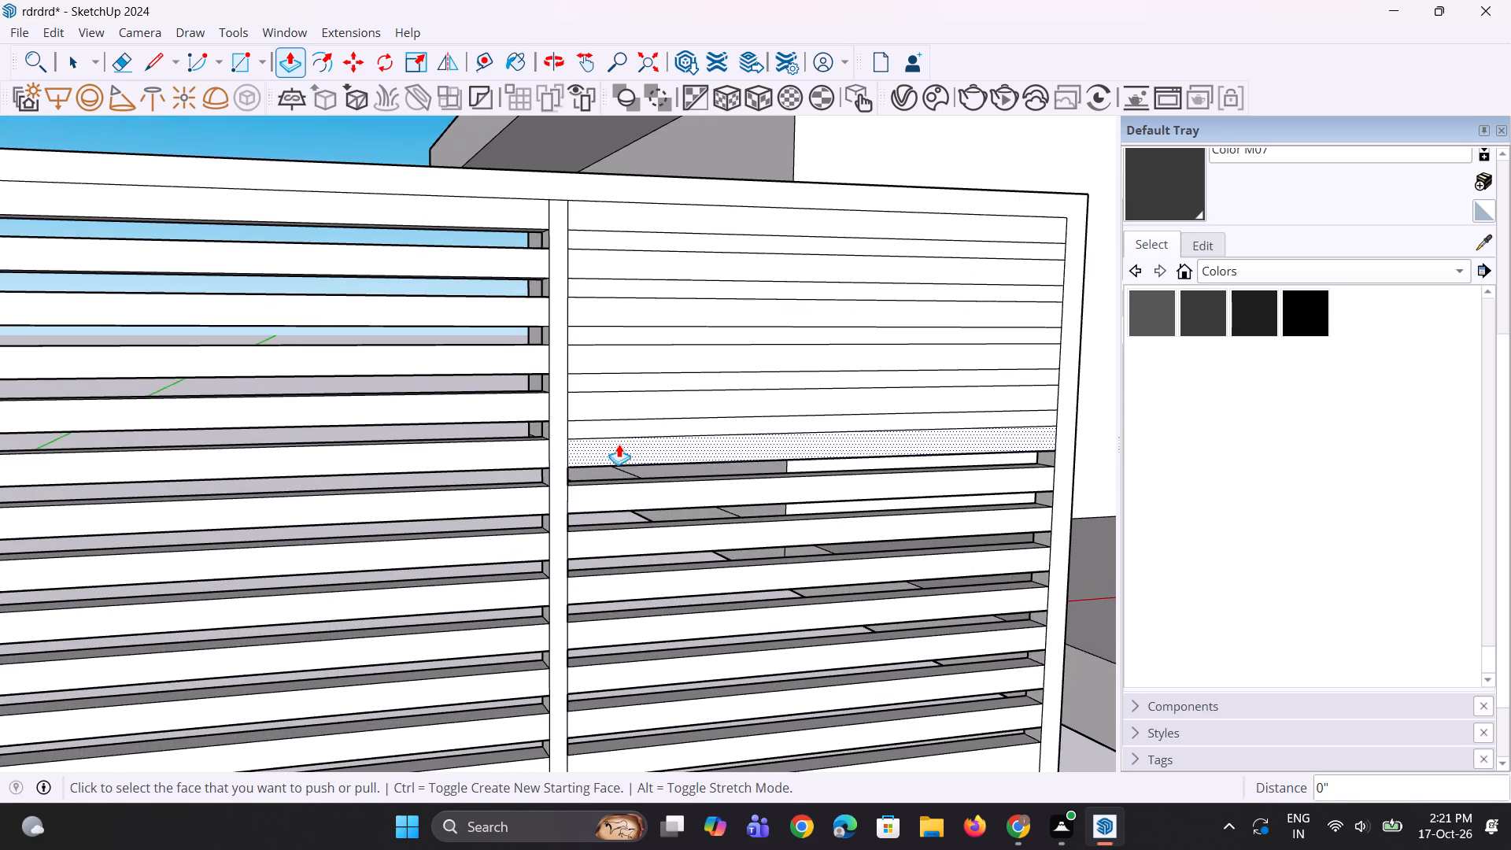
double_click(643, 431)
double_click(647, 382)
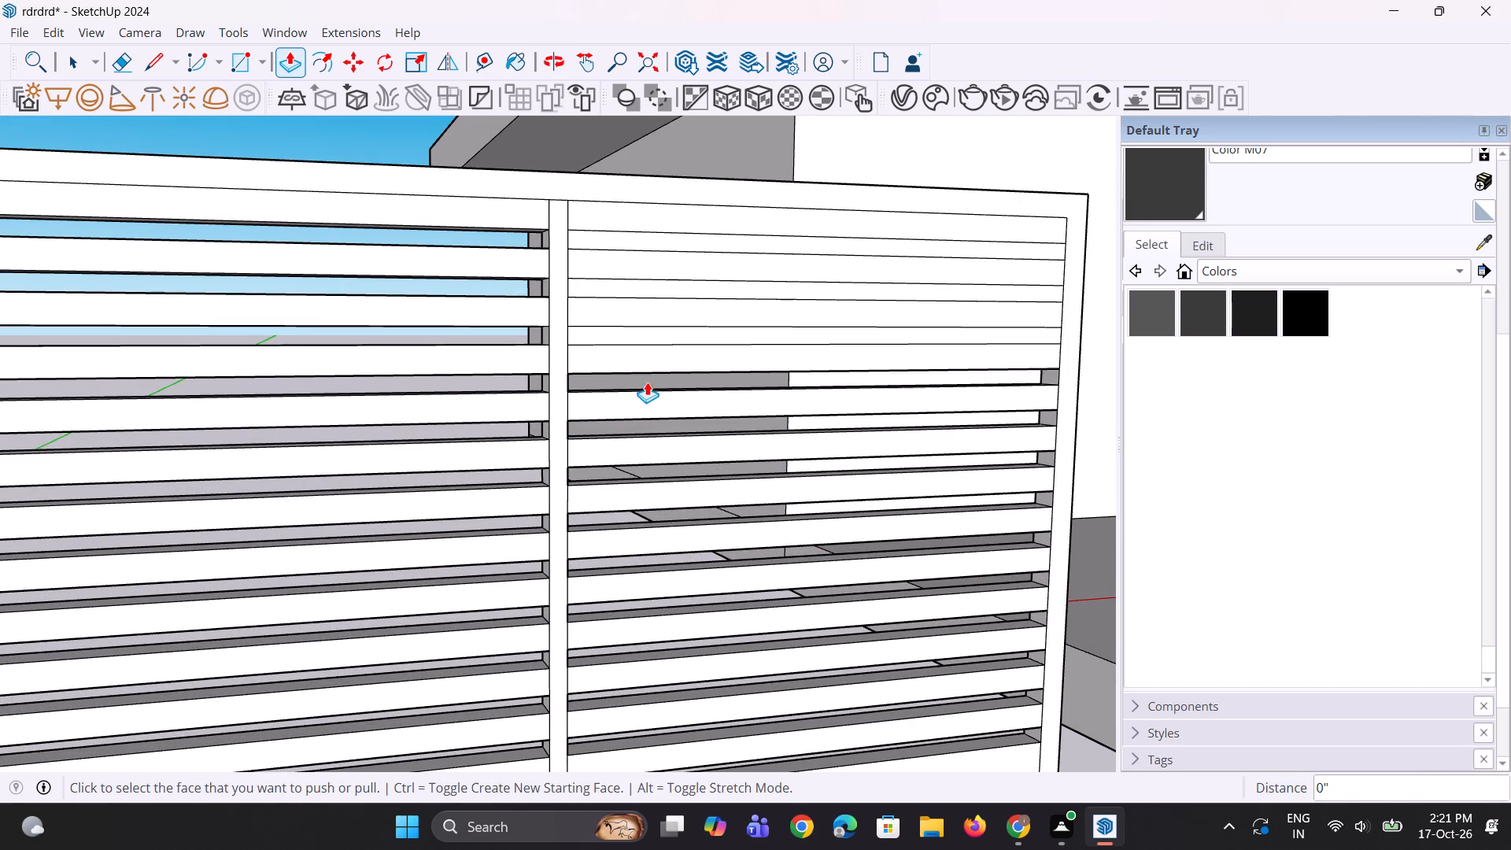
double_click(650, 342)
double_click(659, 286)
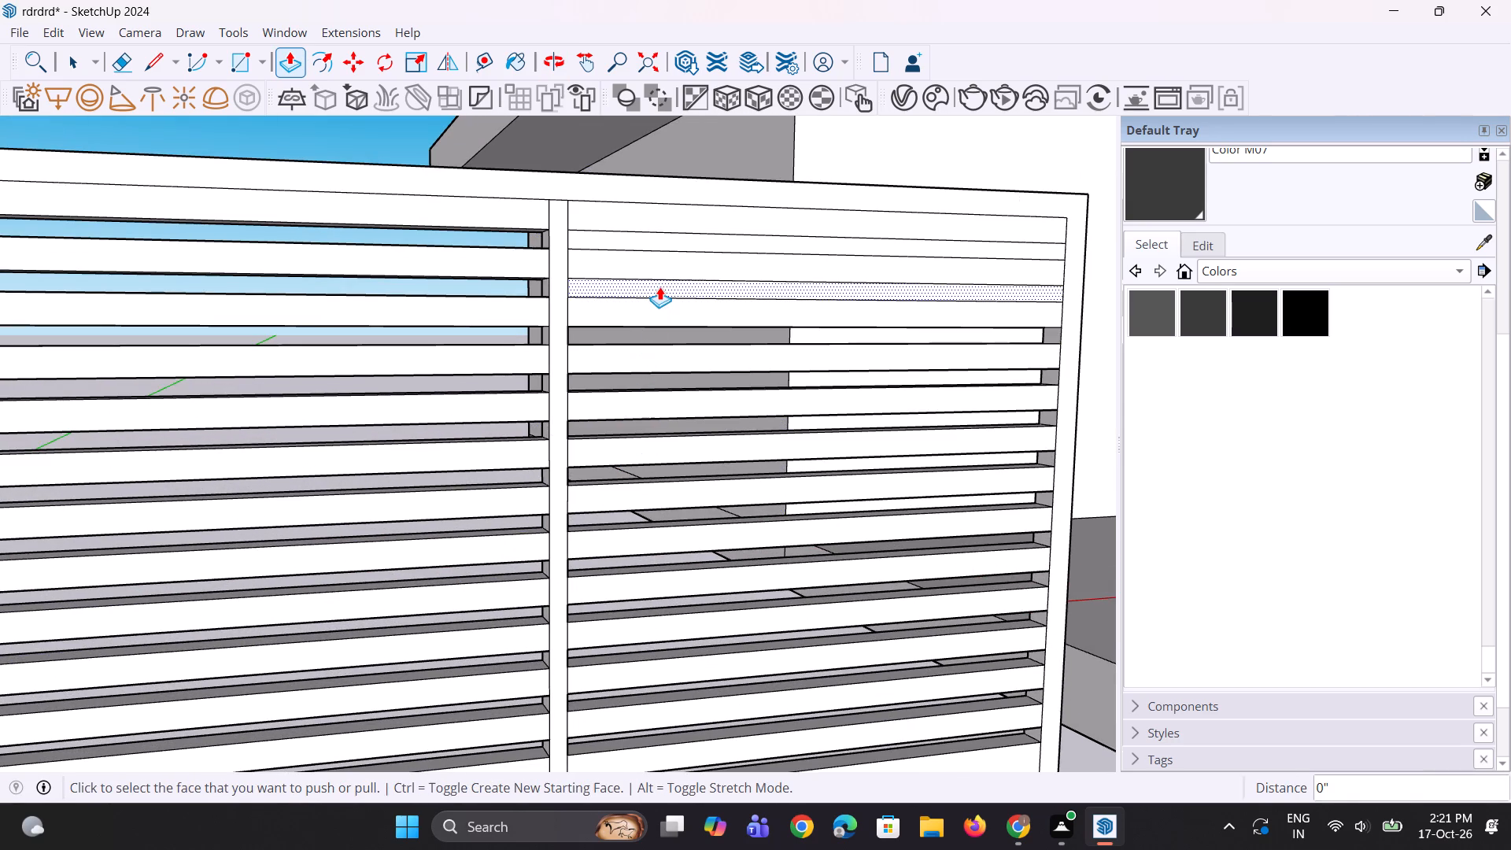
double_click(662, 247)
scroll(572, 432, down, 5)
middle_drag(549, 558, 518, 525)
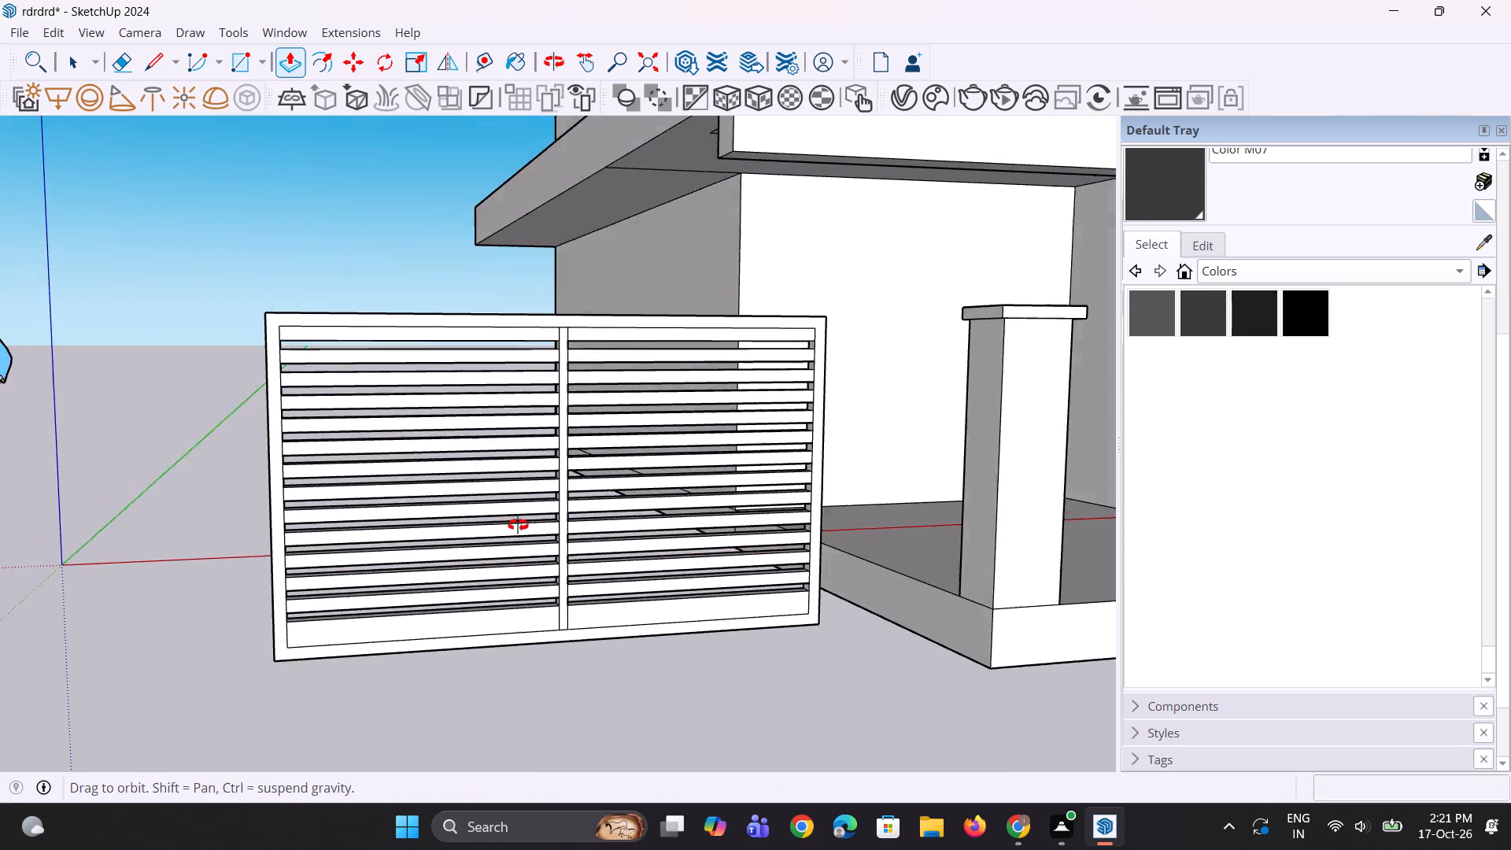
middle_drag(518, 525, 518, 523)
key(space)
key(space)
Measure the slatted panel's width and height.
scroll(383, 596, down, 4)
middle_drag(357, 615, 346, 556)
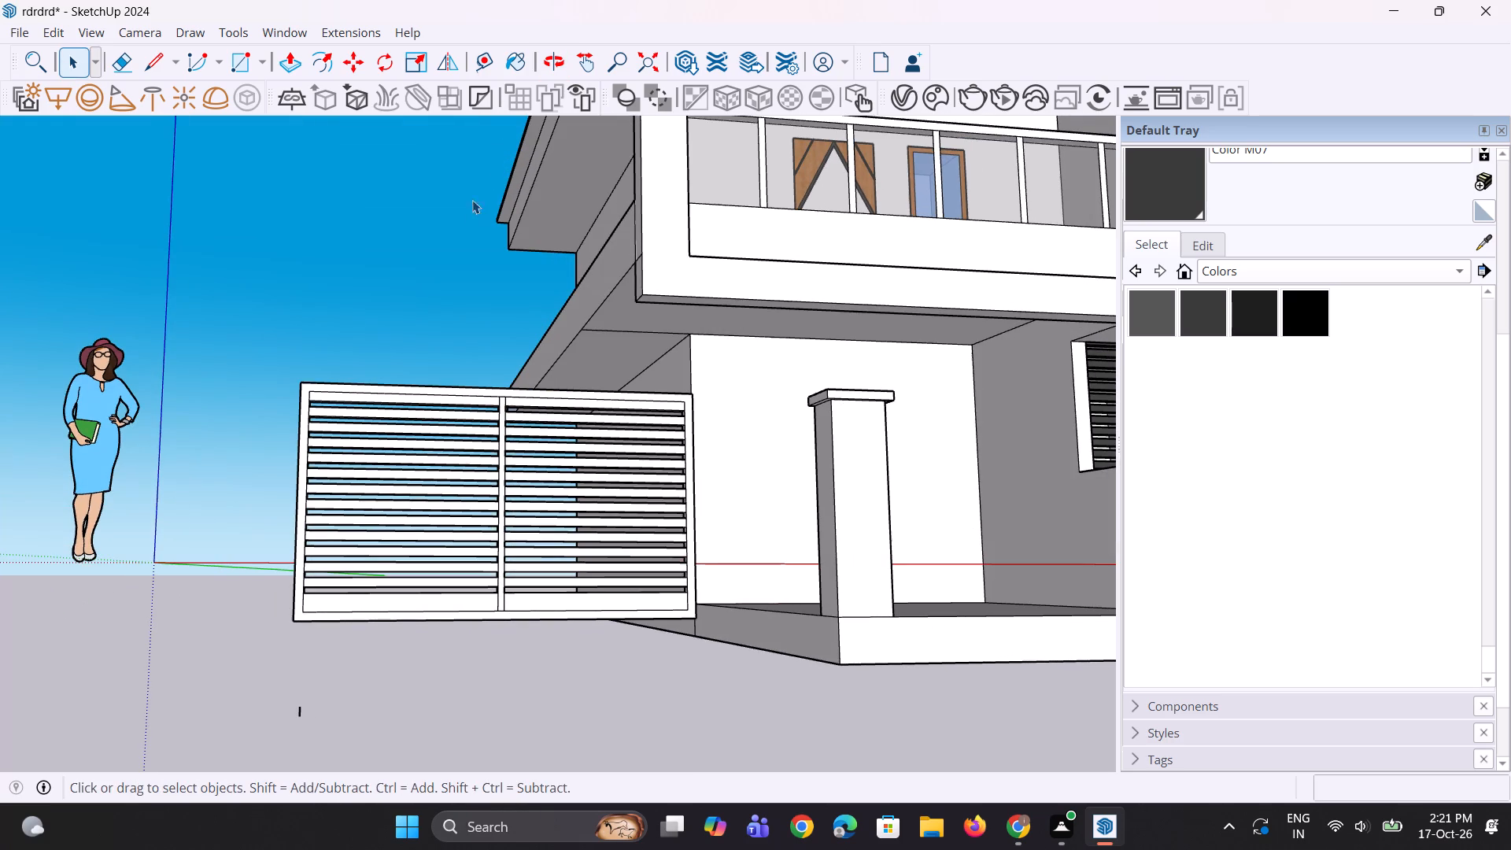
click(484, 54)
scroll(330, 570, up, 1)
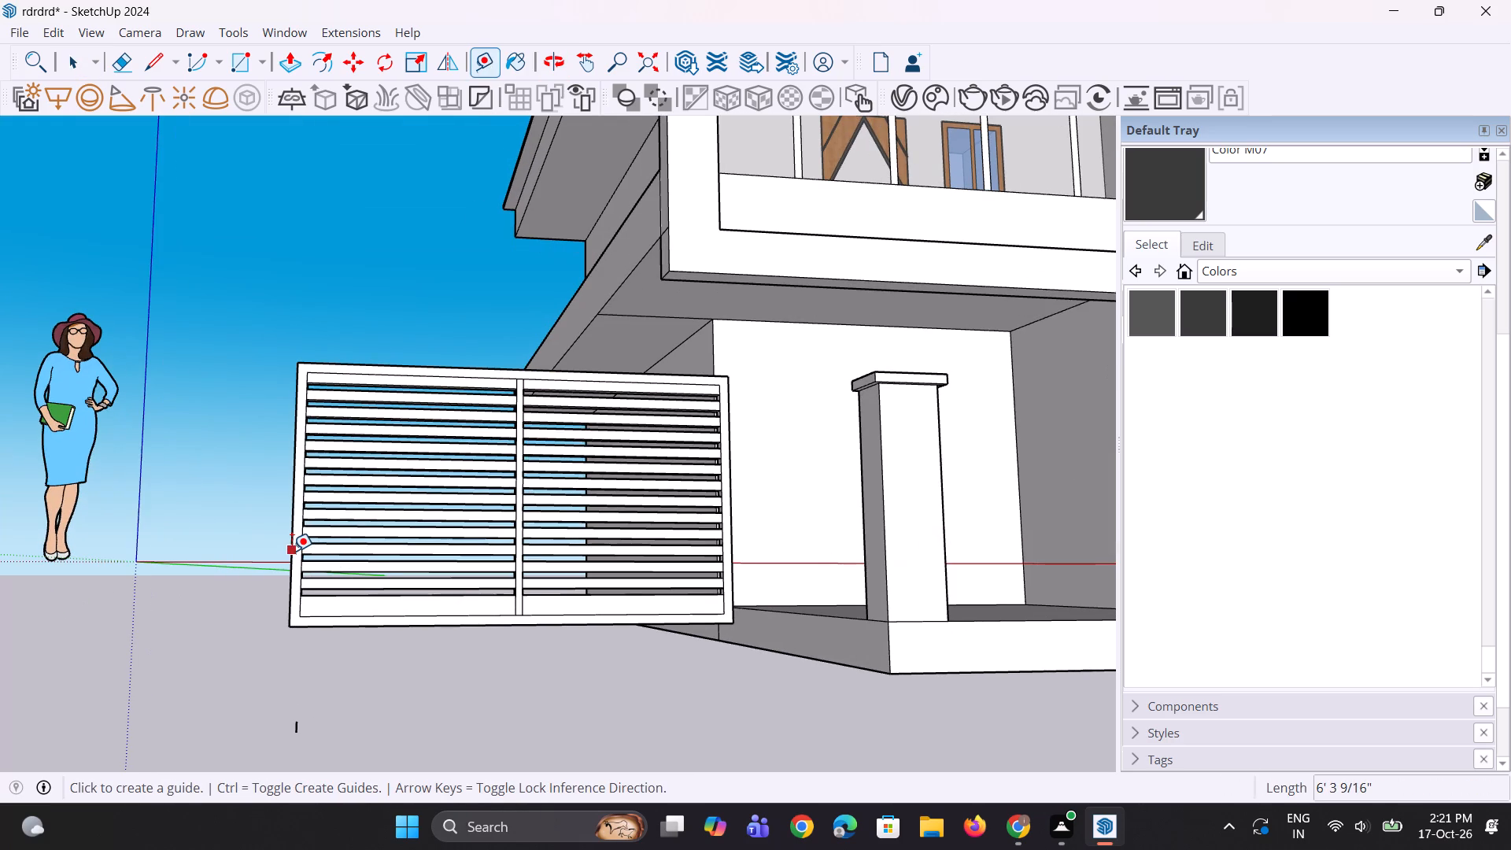
click(292, 550)
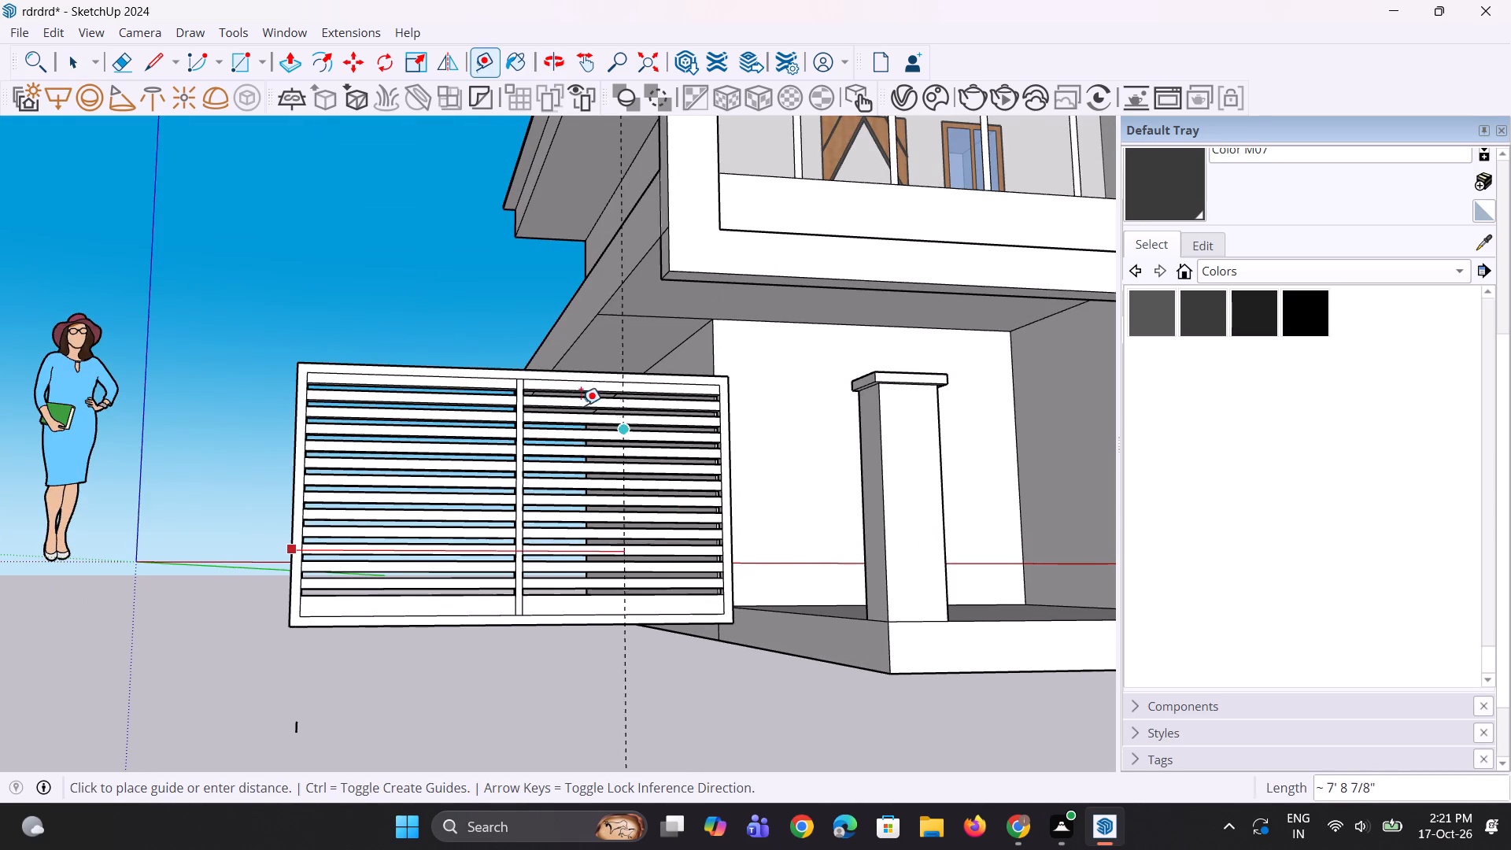
key(space)
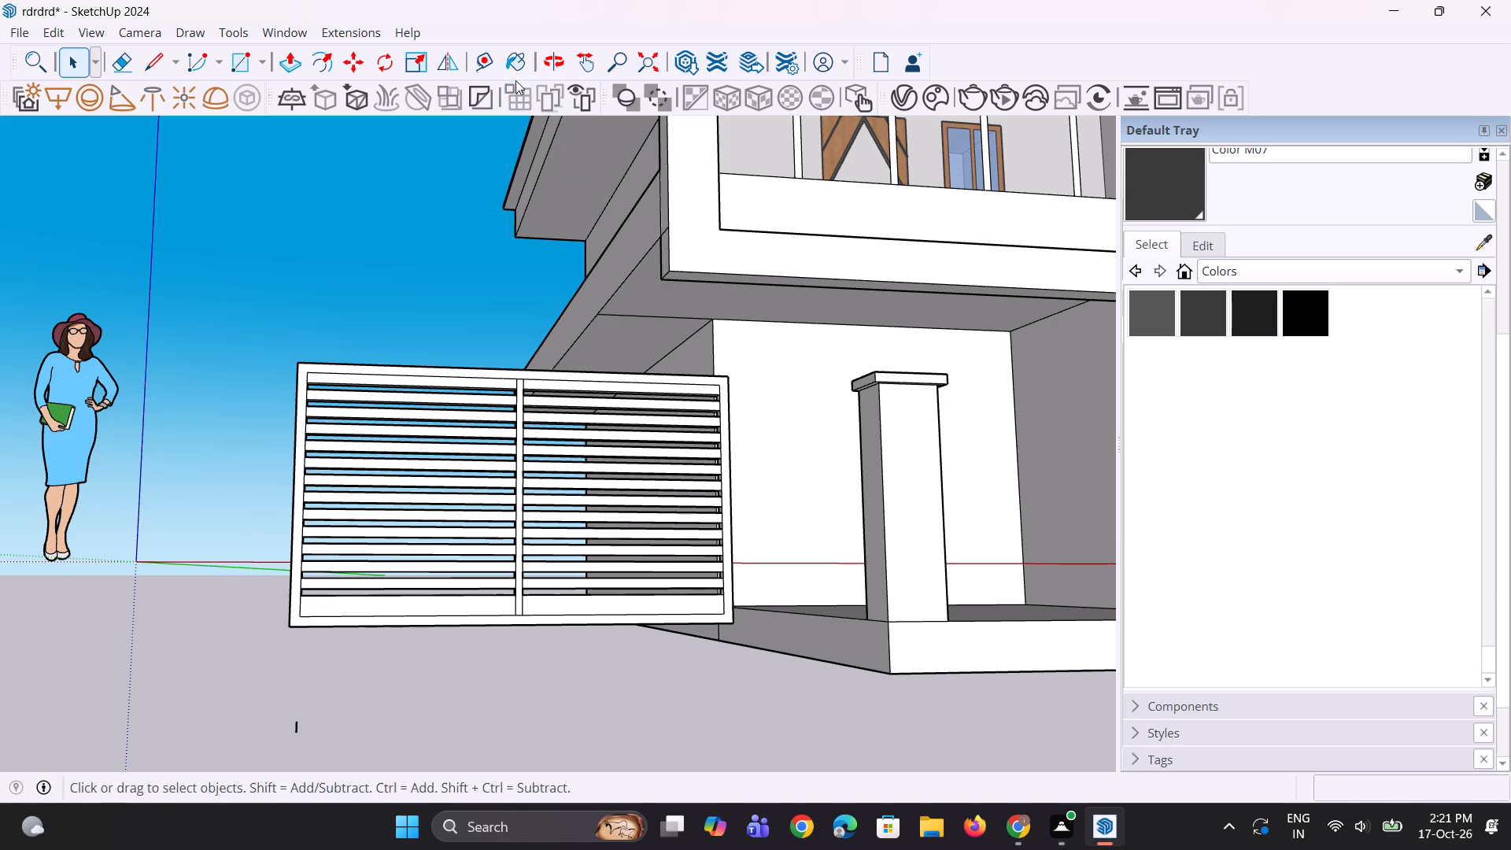
click(496, 72)
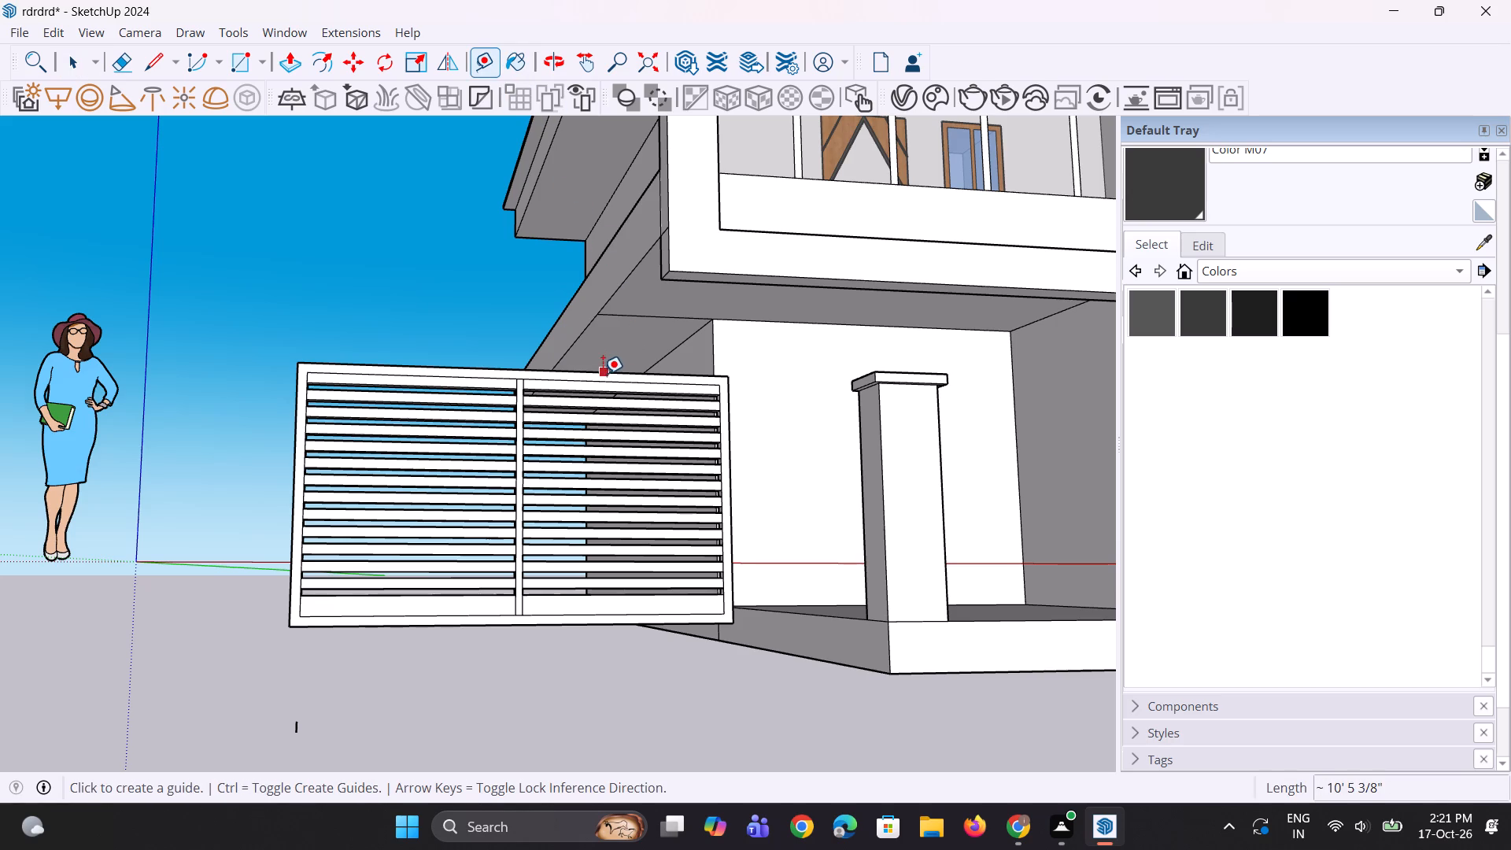
click(603, 374)
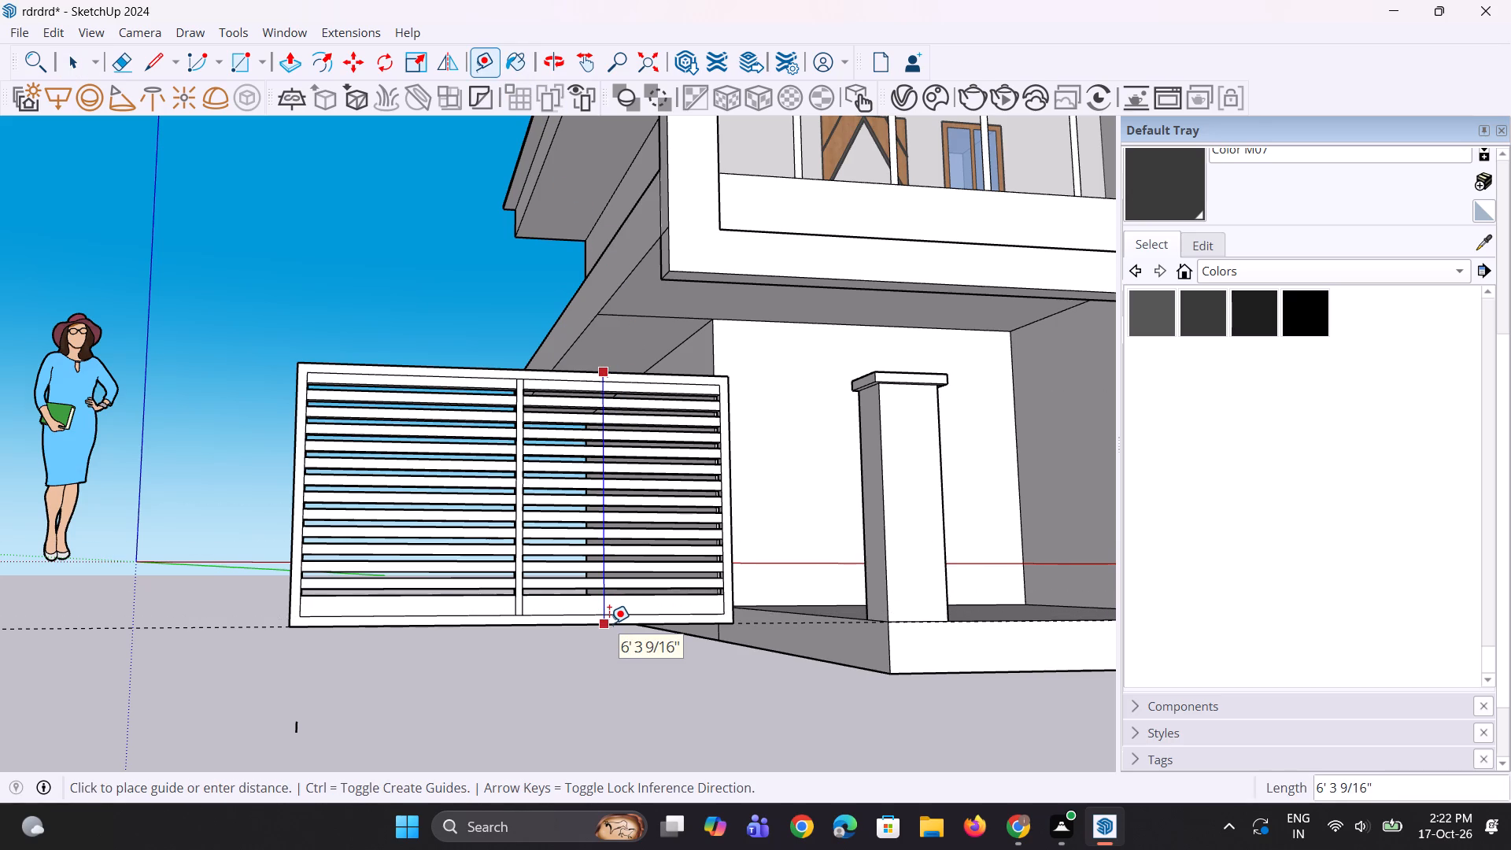
key(space)
Paint the two wide bottom strips, the central mullion and the outer frame of the panel with Color M07.
scroll(474, 657, down, 4)
middle_drag(471, 660, 438, 756)
scroll(460, 689, down, 4)
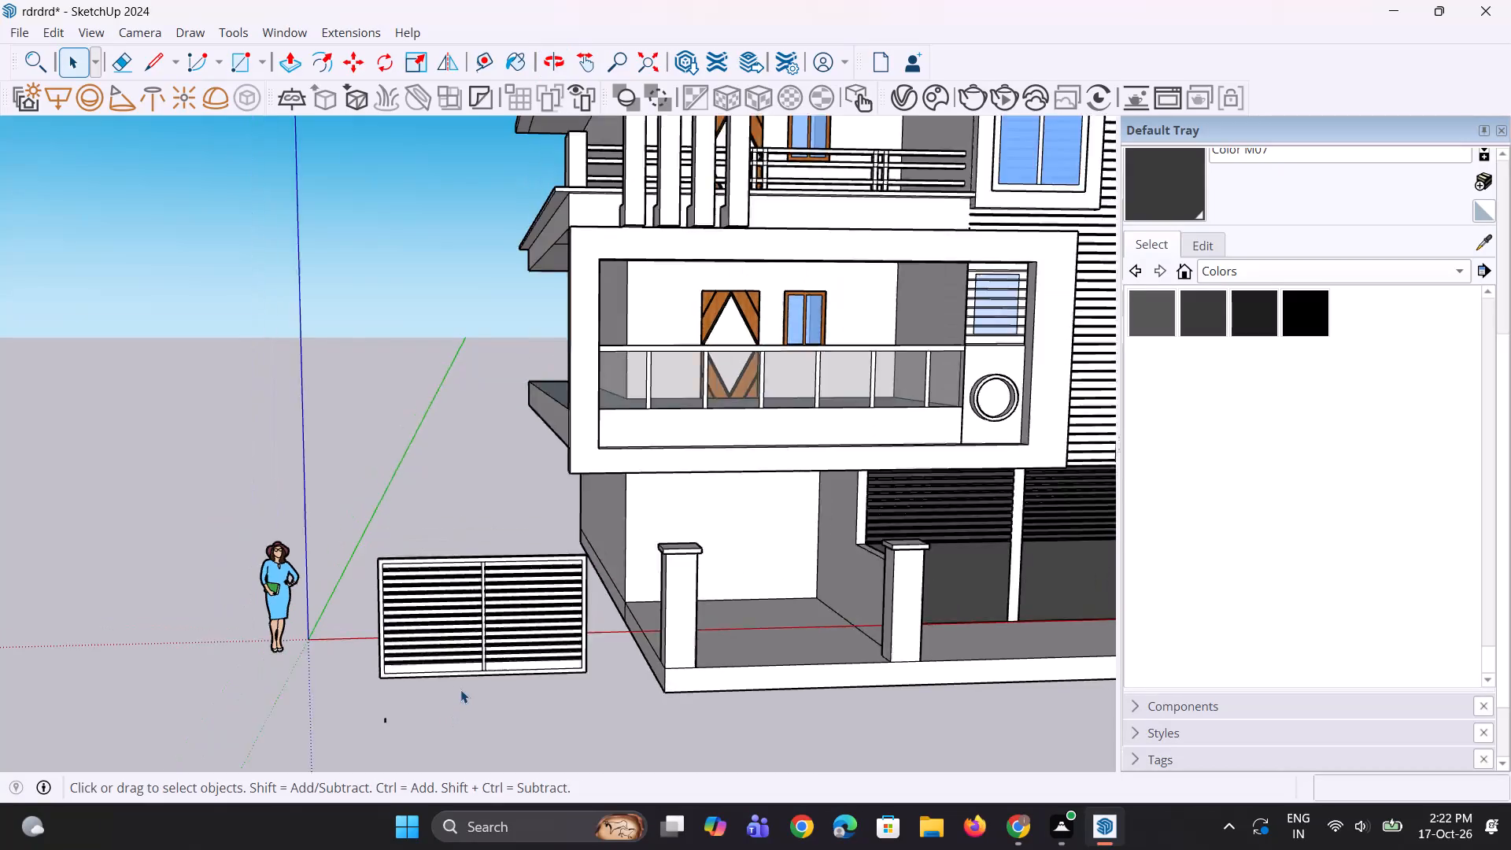
middle_drag(460, 650, 395, 527)
scroll(419, 571, up, 5)
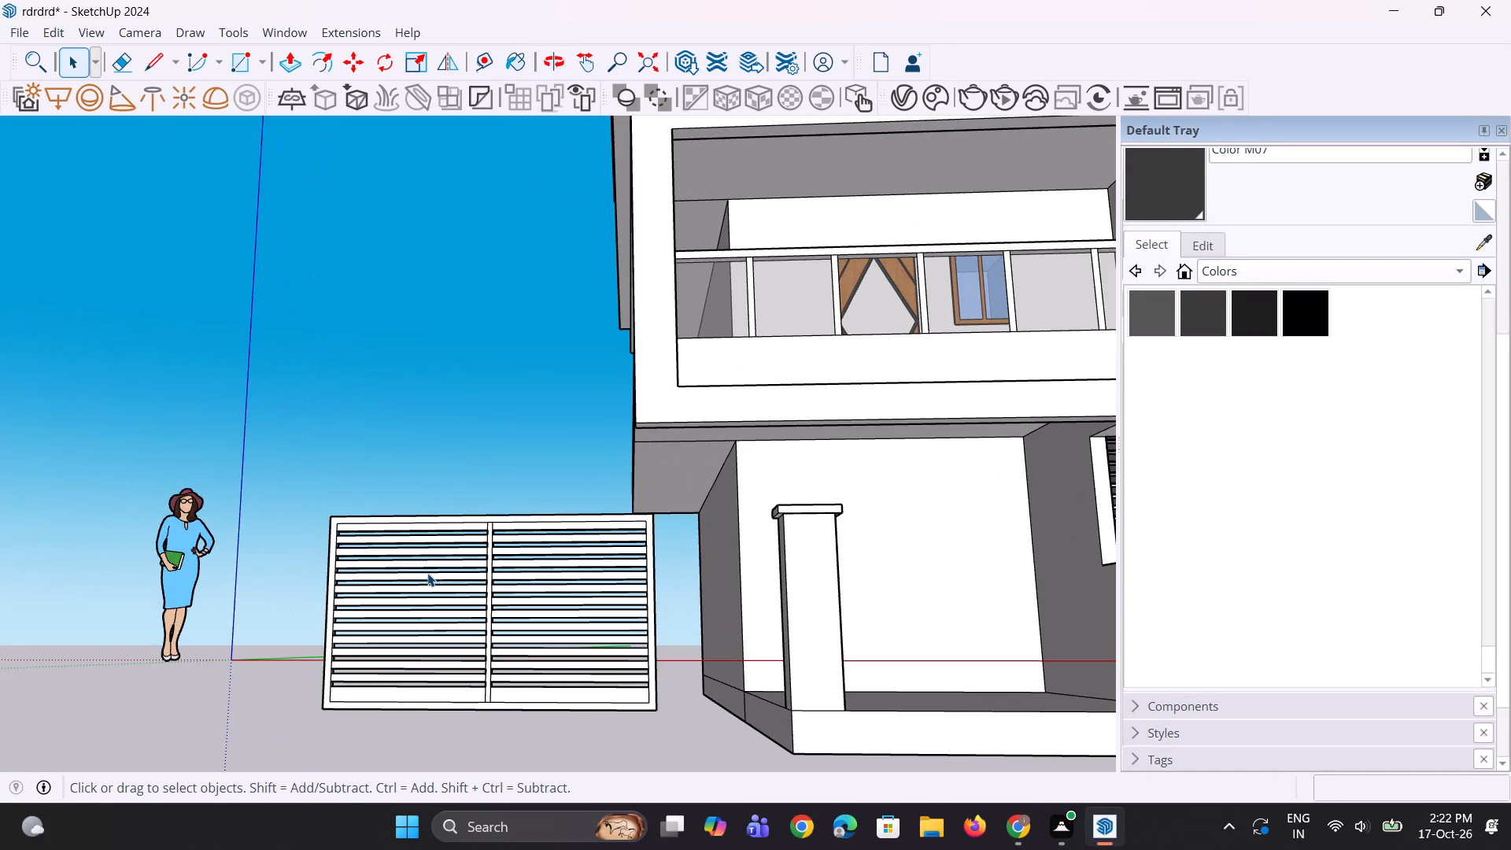
middle_drag(424, 604, 485, 644)
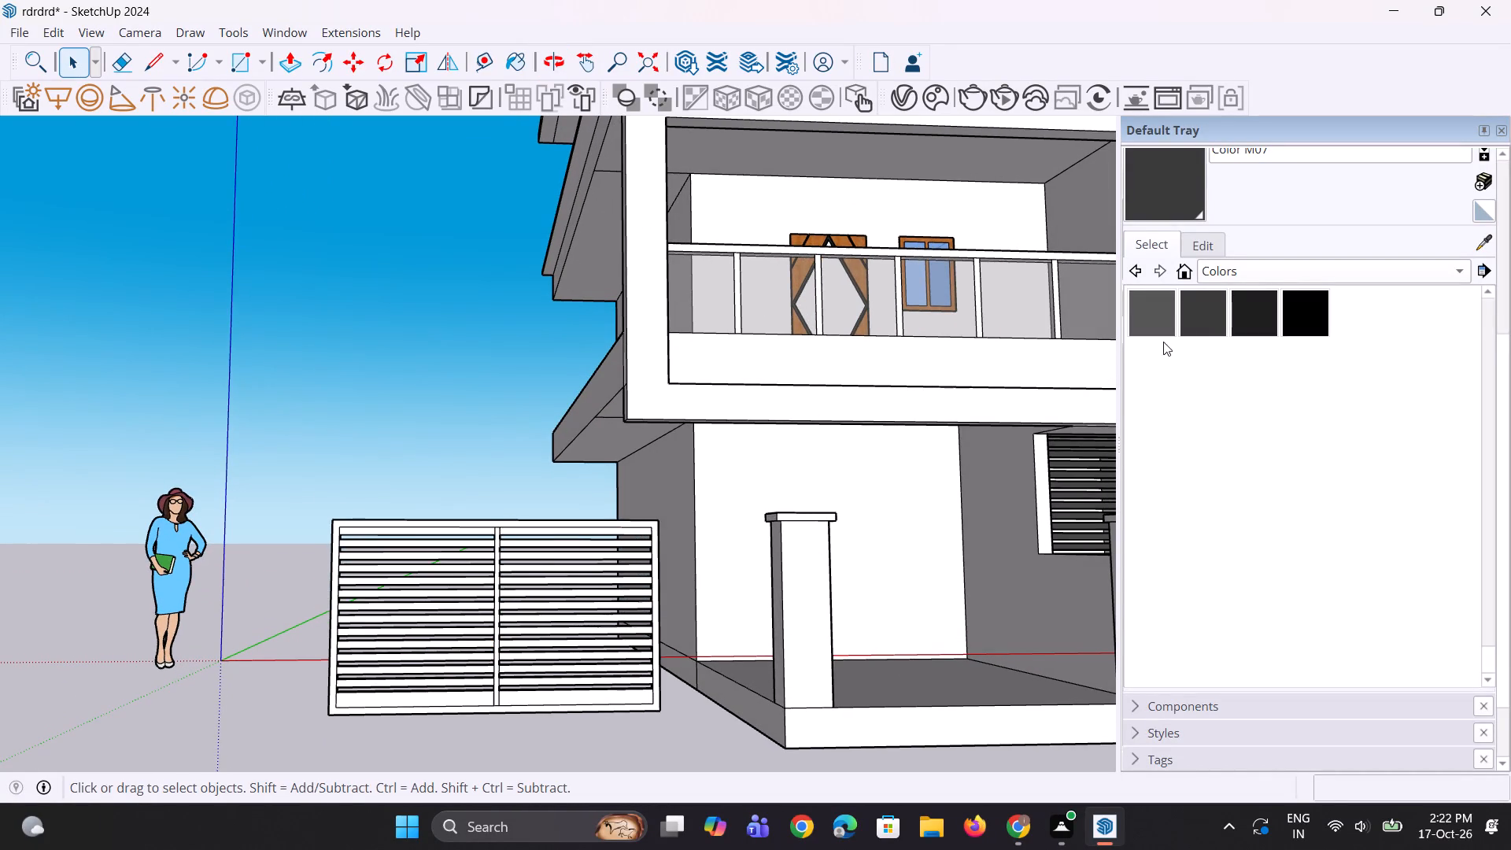
click(1206, 318)
scroll(626, 695, up, 6)
click(617, 698)
scroll(379, 700, up, 1)
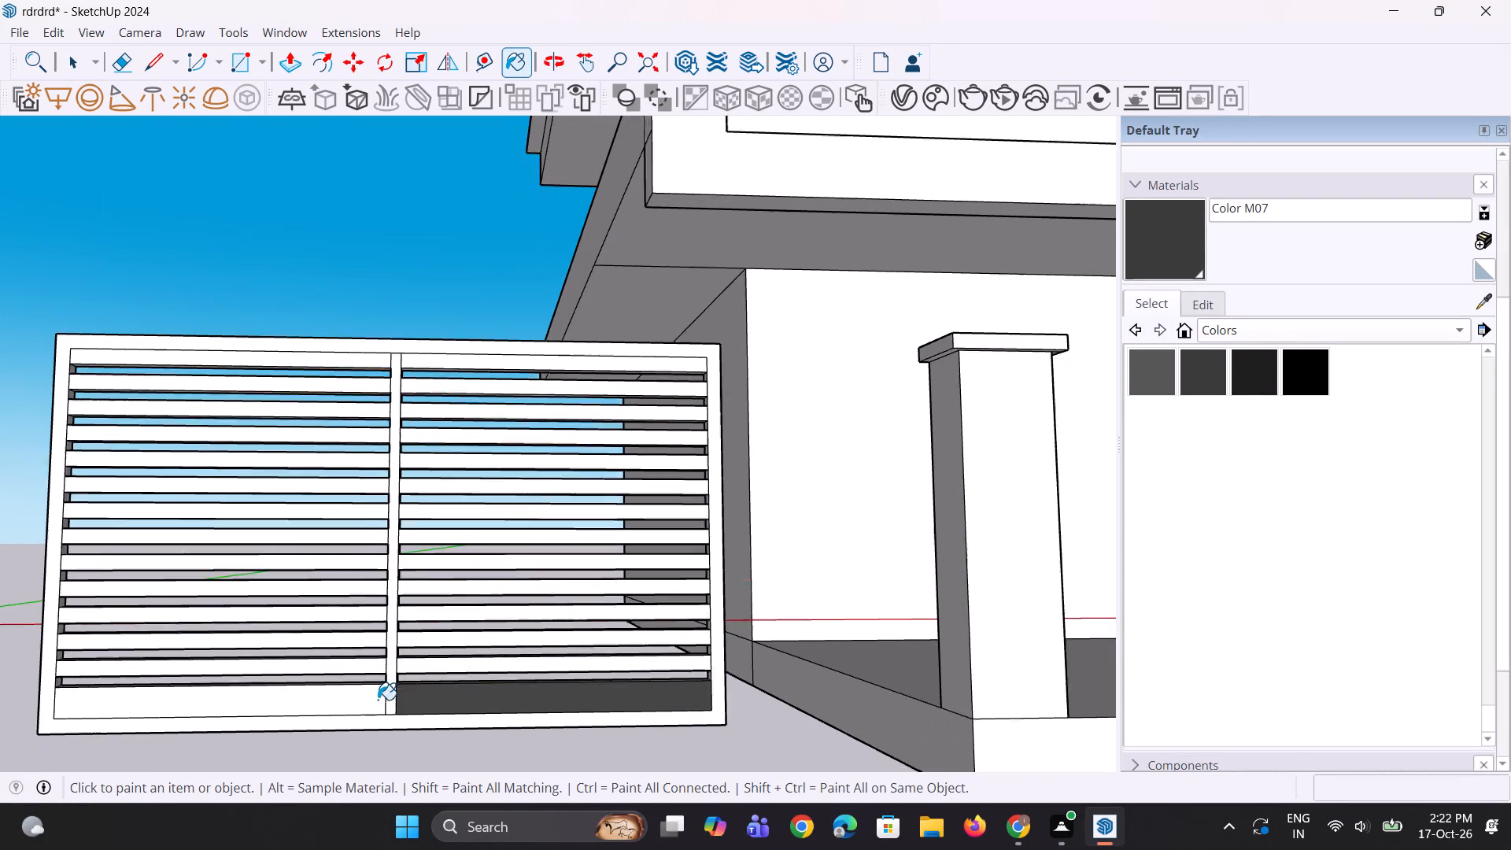
scroll(378, 700, up, 1)
click(394, 704)
click(381, 708)
scroll(375, 715, up, 1)
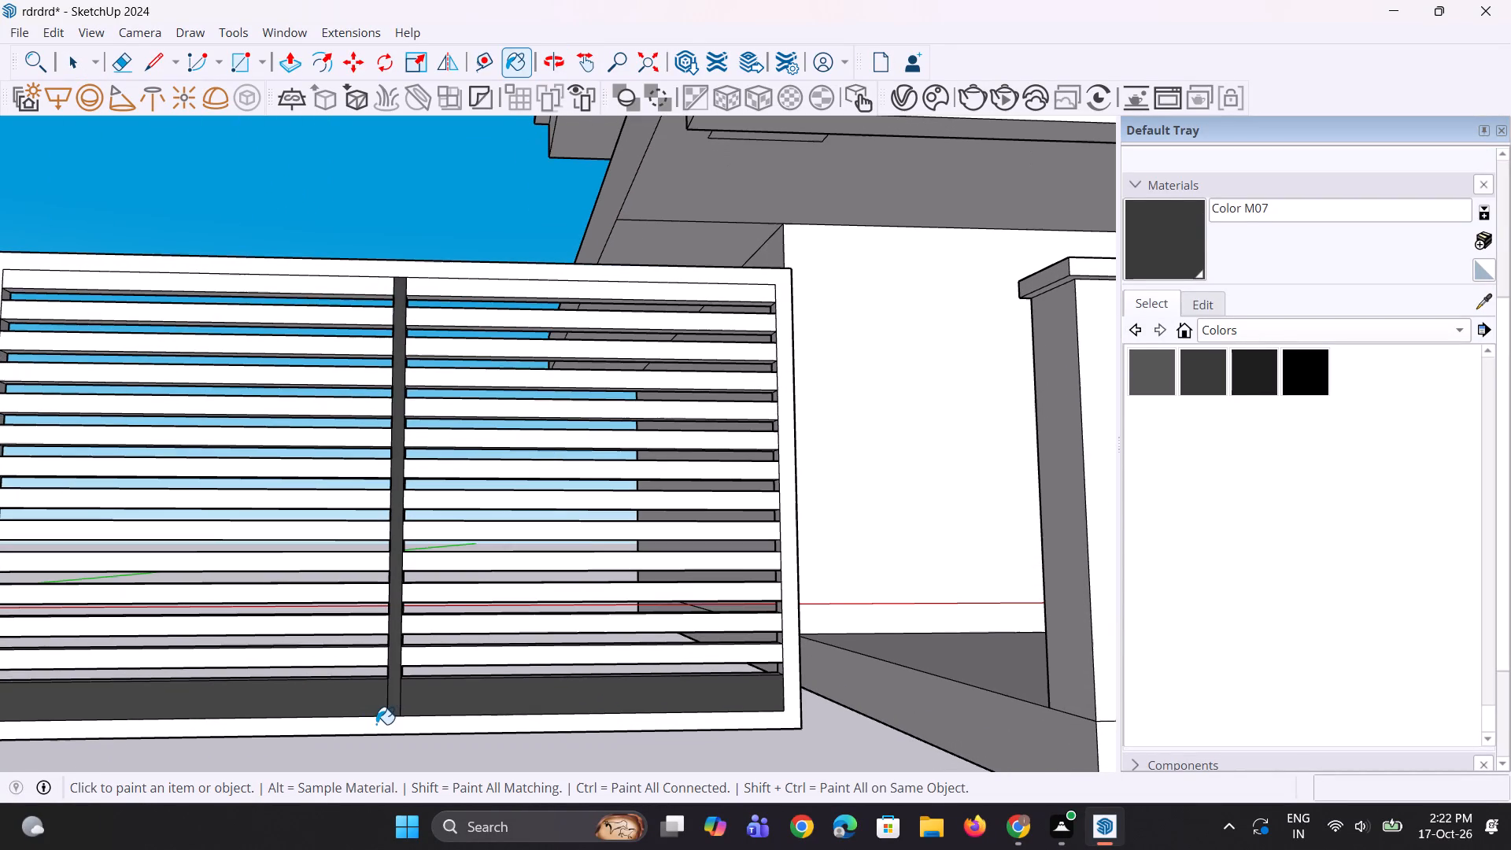
click(377, 726)
Paint the front faces of the lowest six slats in the right bay with Color M07.
click(445, 660)
click(466, 626)
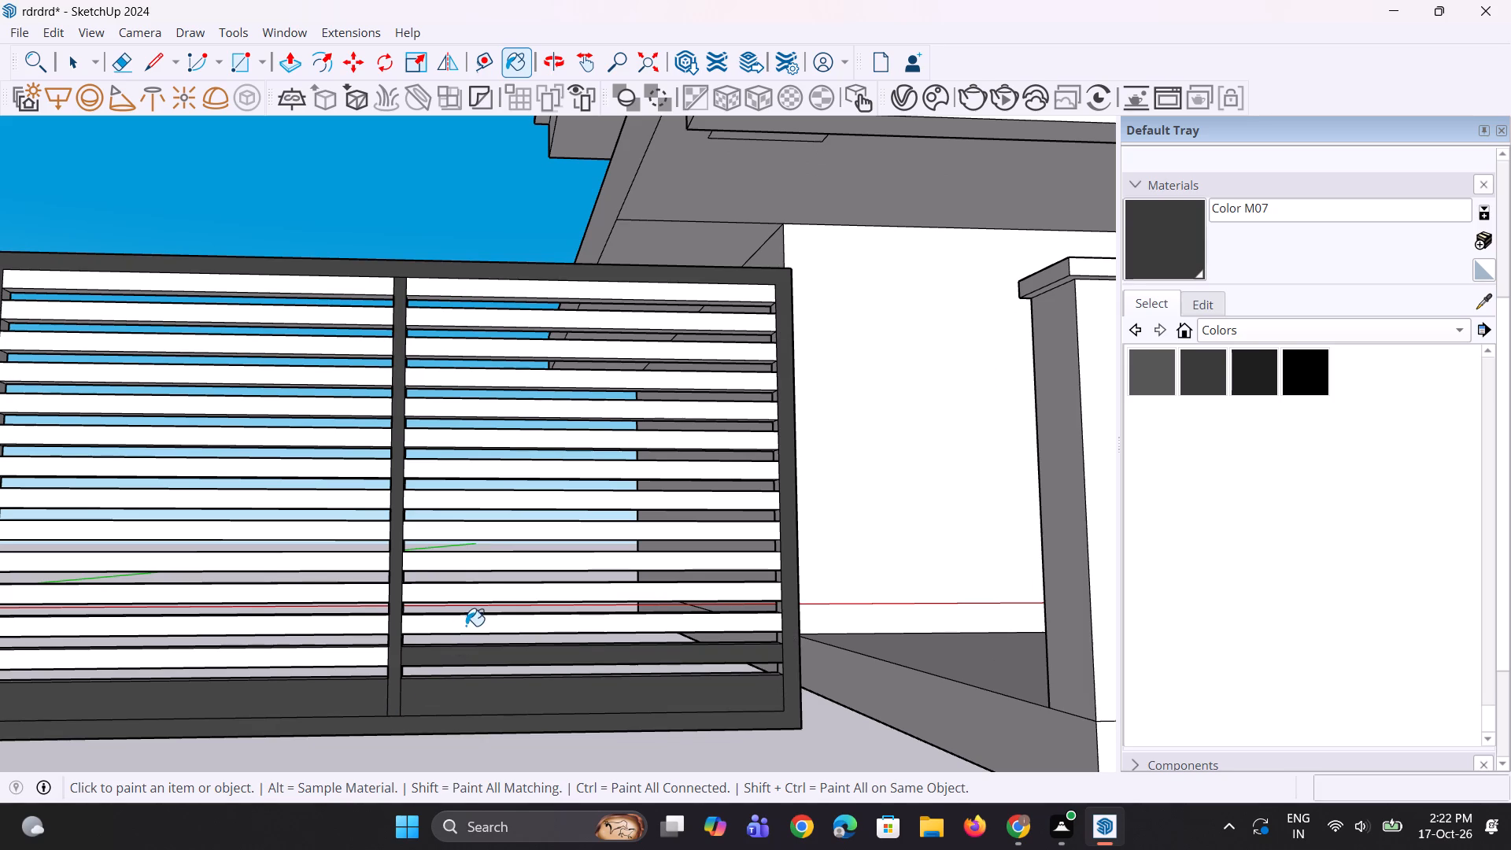
click(476, 597)
click(488, 571)
click(495, 559)
click(499, 538)
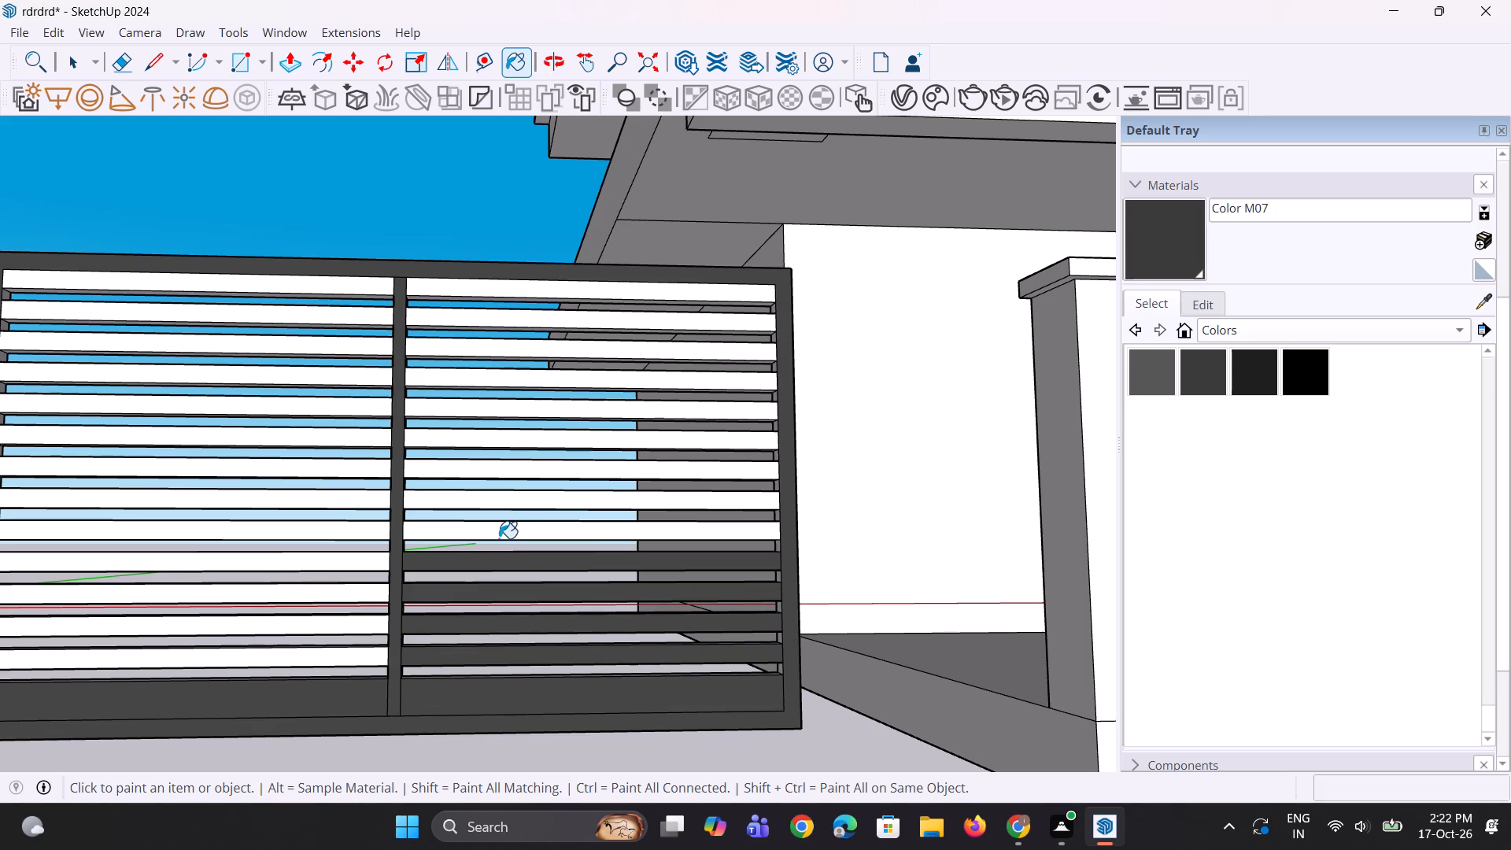
click(512, 510)
scroll(546, 527, up, 2)
click(548, 492)
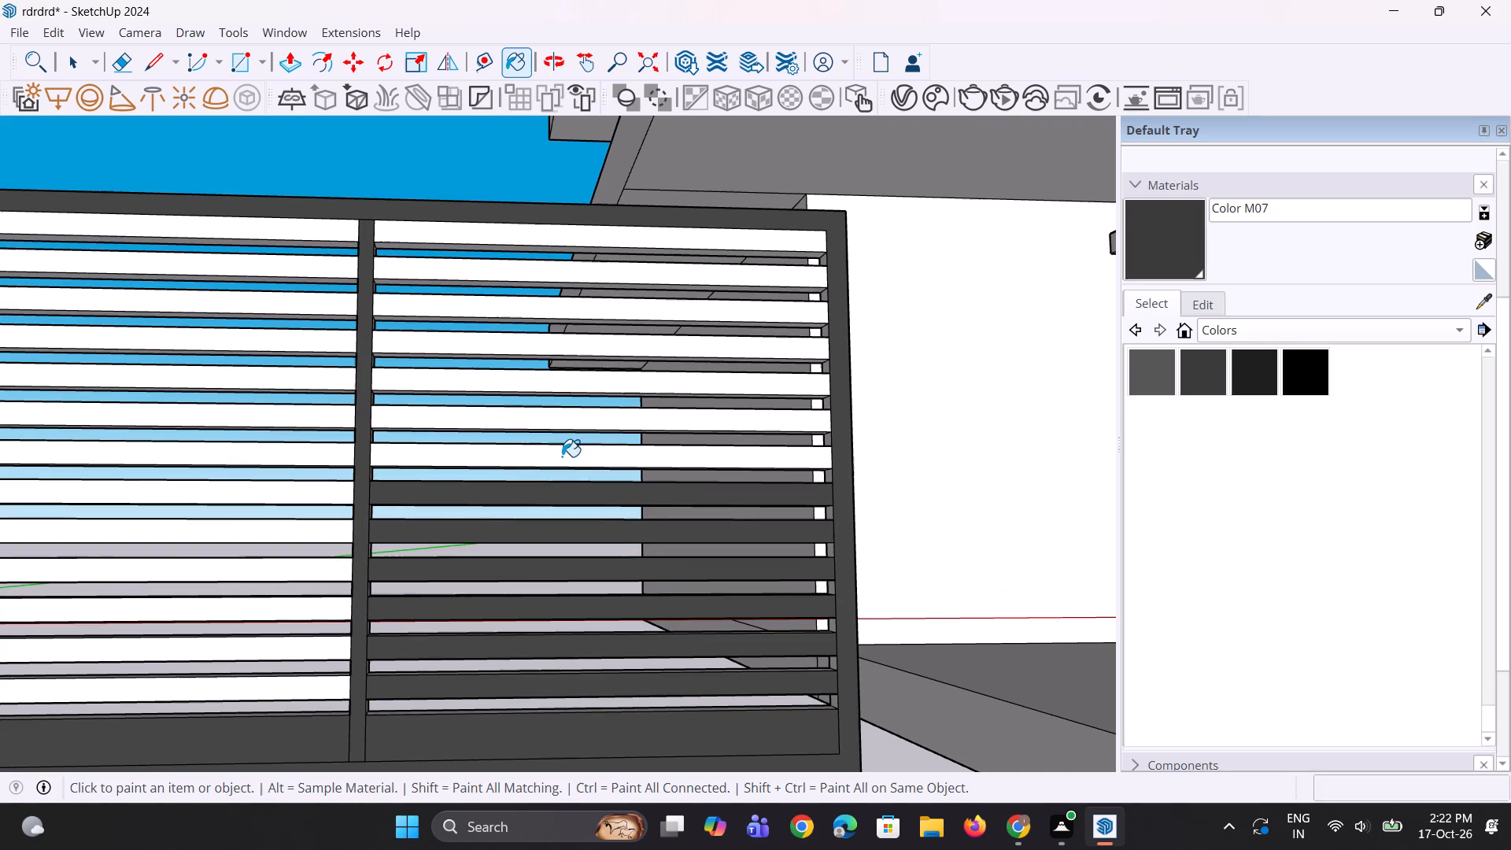
Paint the front faces of the remaining seven upper slats in the right bay with Color M07.
click(562, 454)
click(578, 422)
click(601, 390)
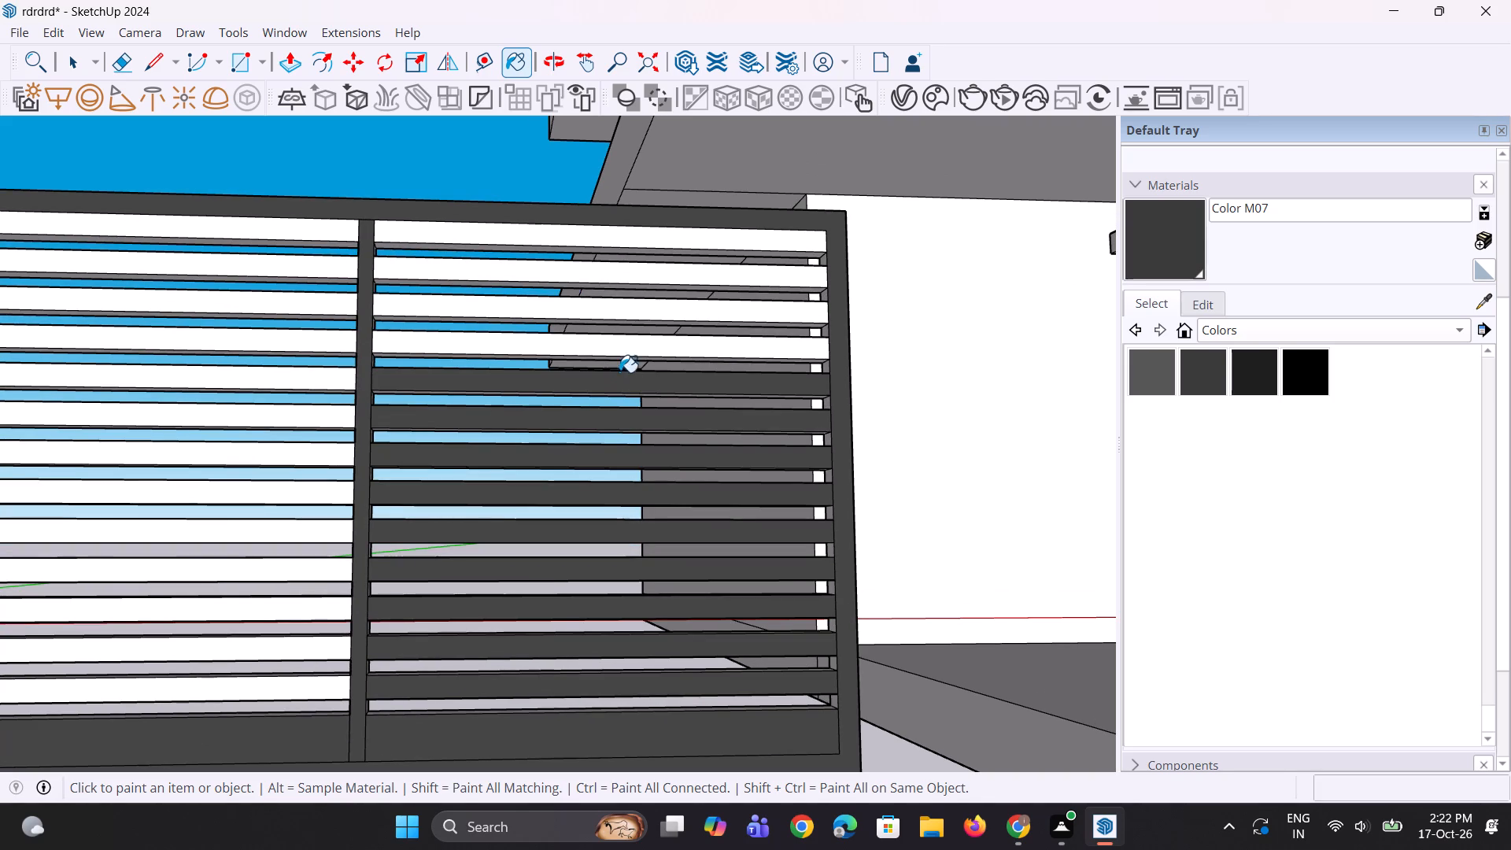
click(634, 350)
click(657, 313)
click(681, 279)
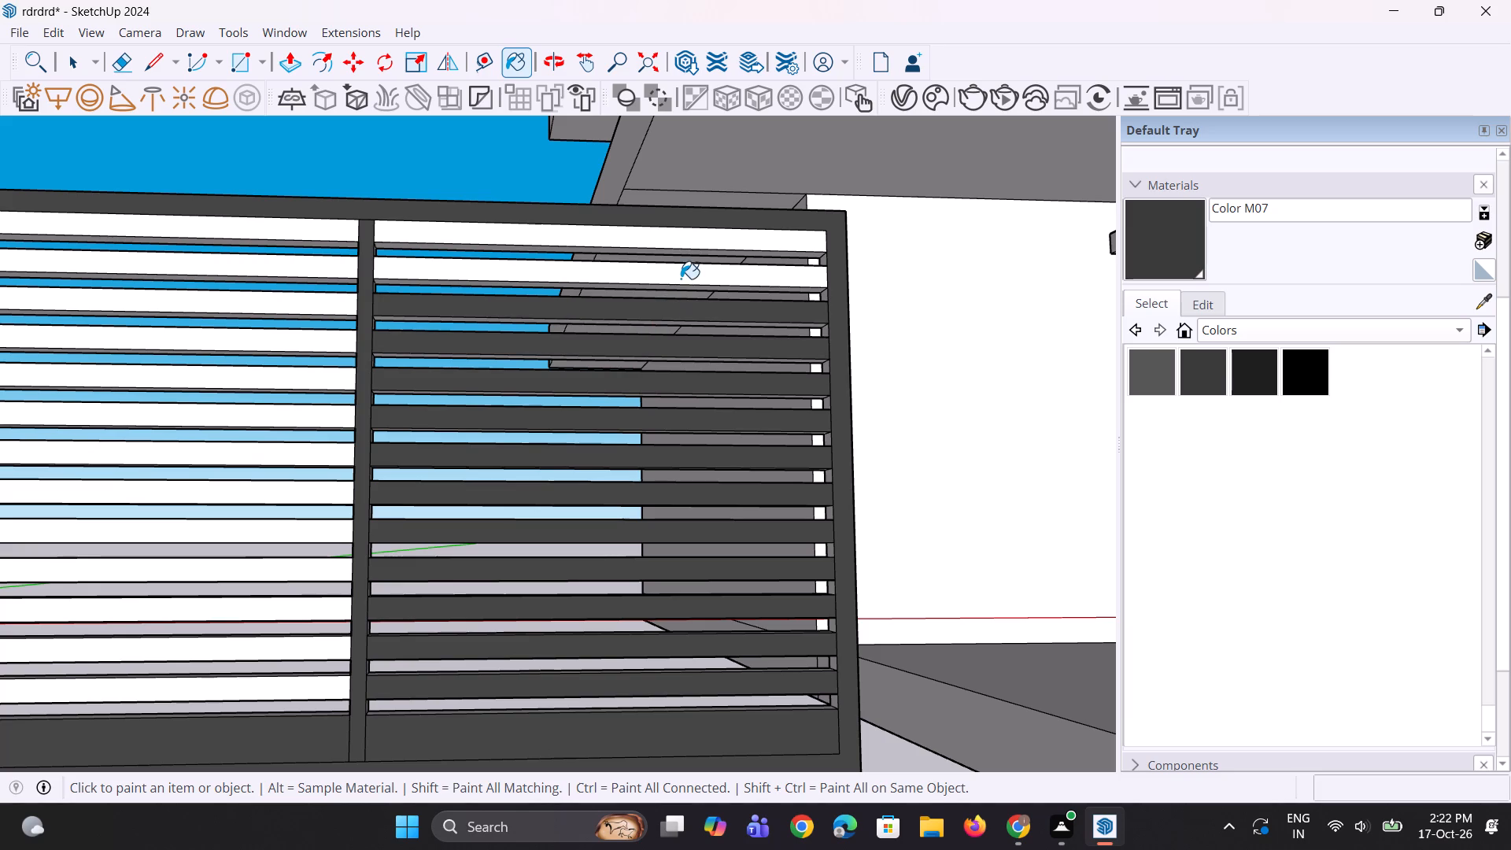
click(710, 249)
Paint the front faces of the top seven slats in the left bay with Color M07.
scroll(663, 503, down, 4)
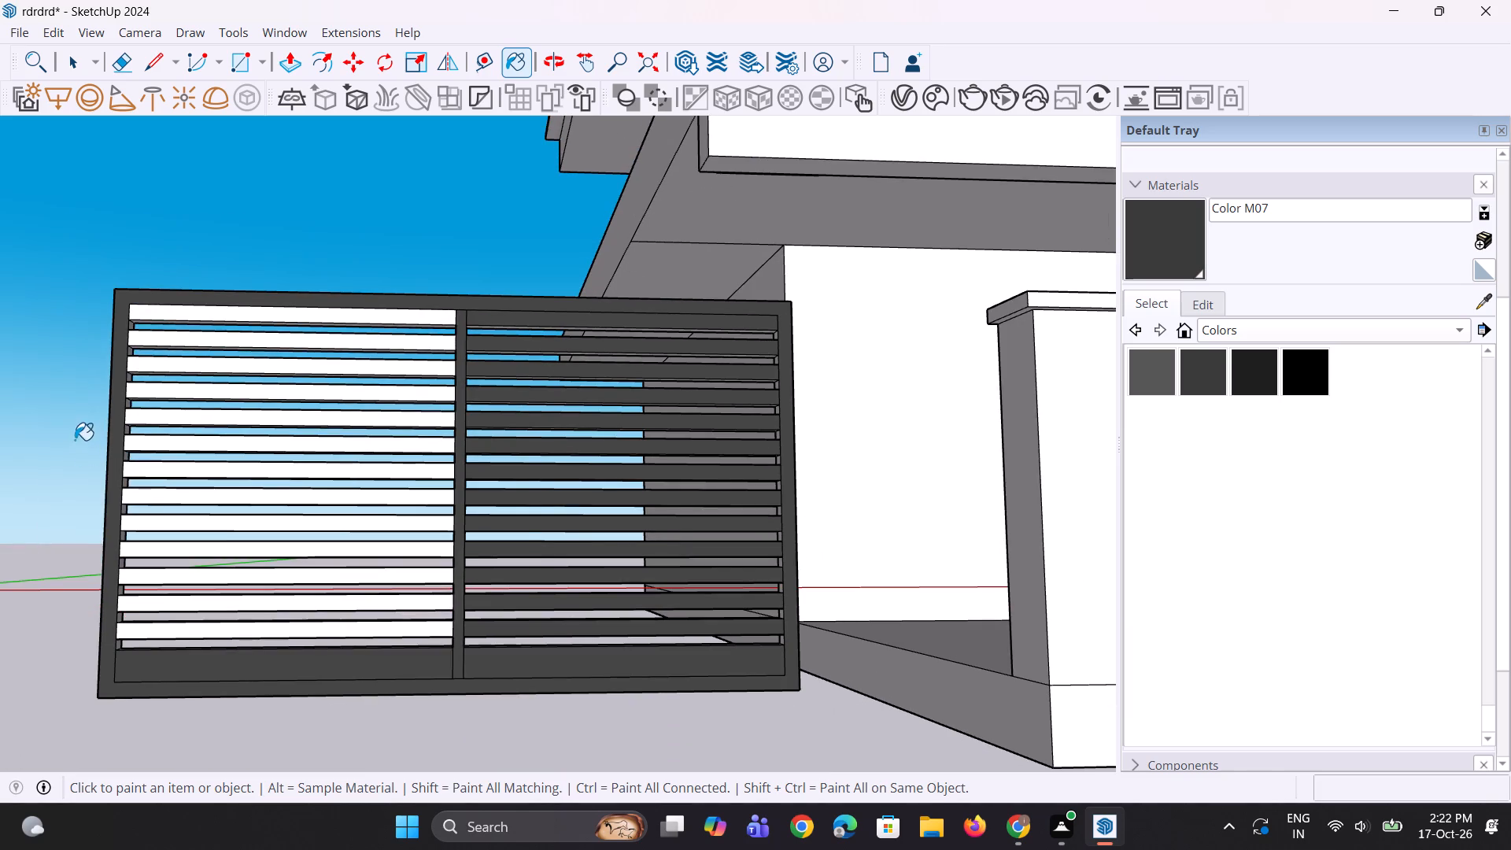
scroll(94, 410, up, 2)
click(245, 287)
click(246, 327)
click(253, 359)
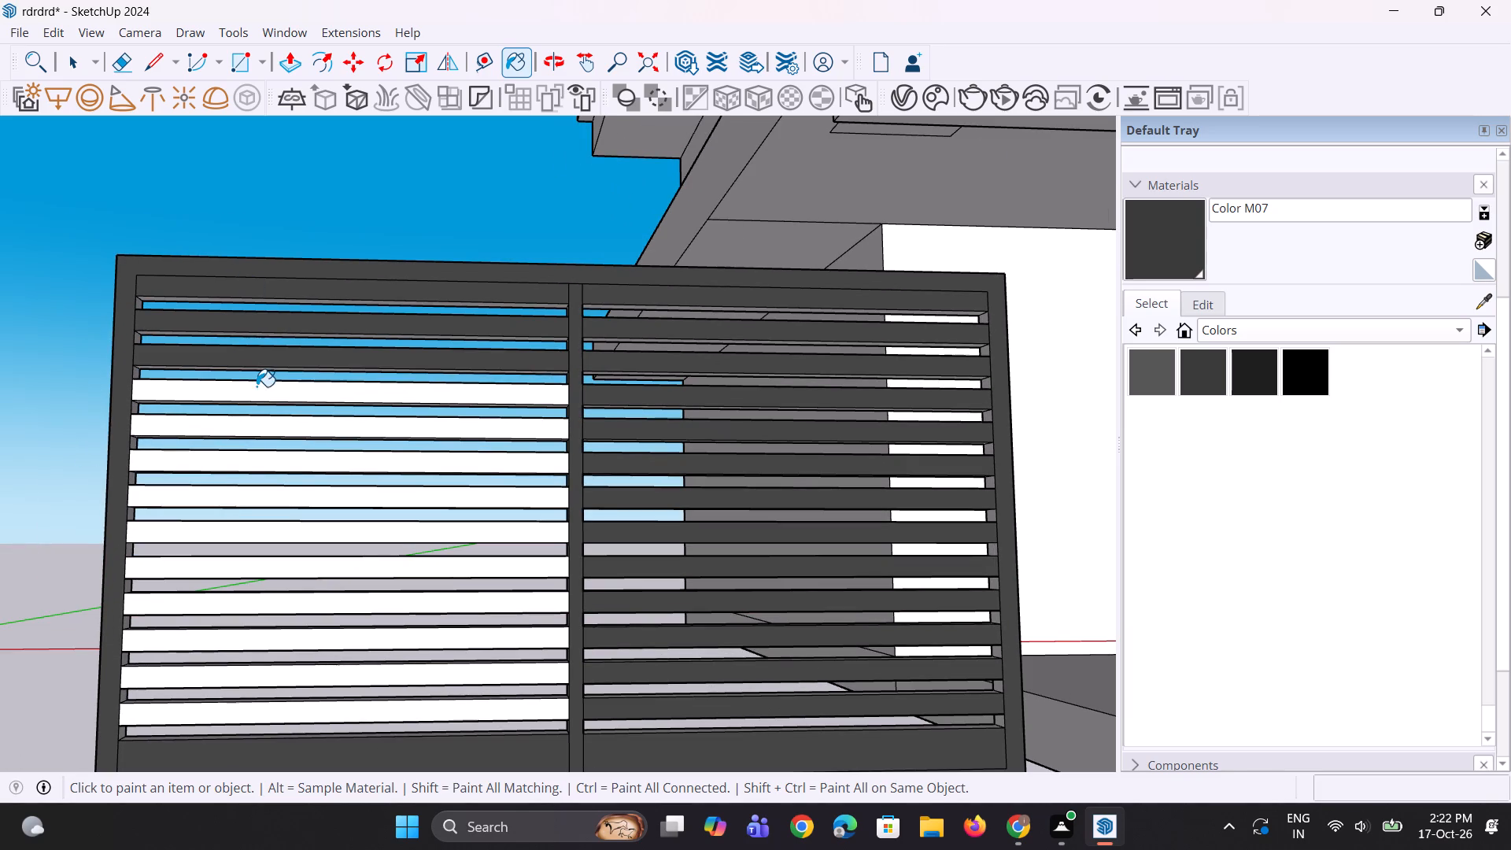
click(258, 390)
click(260, 423)
click(259, 453)
click(257, 497)
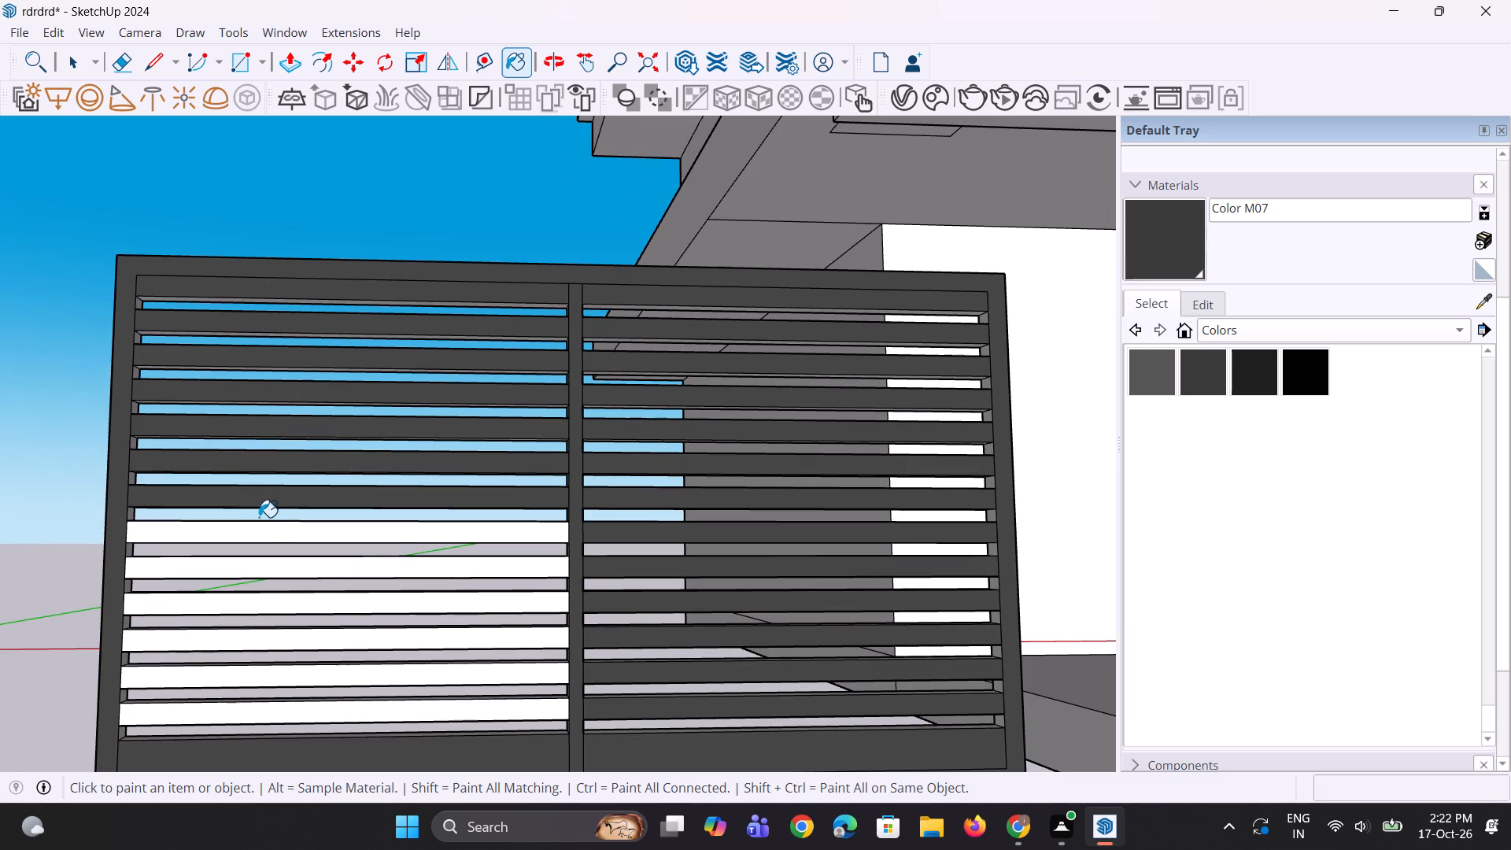
Paint the front faces of the remaining six lower slats in the left bay with Color M07.
click(260, 518)
click(274, 534)
click(261, 566)
click(263, 601)
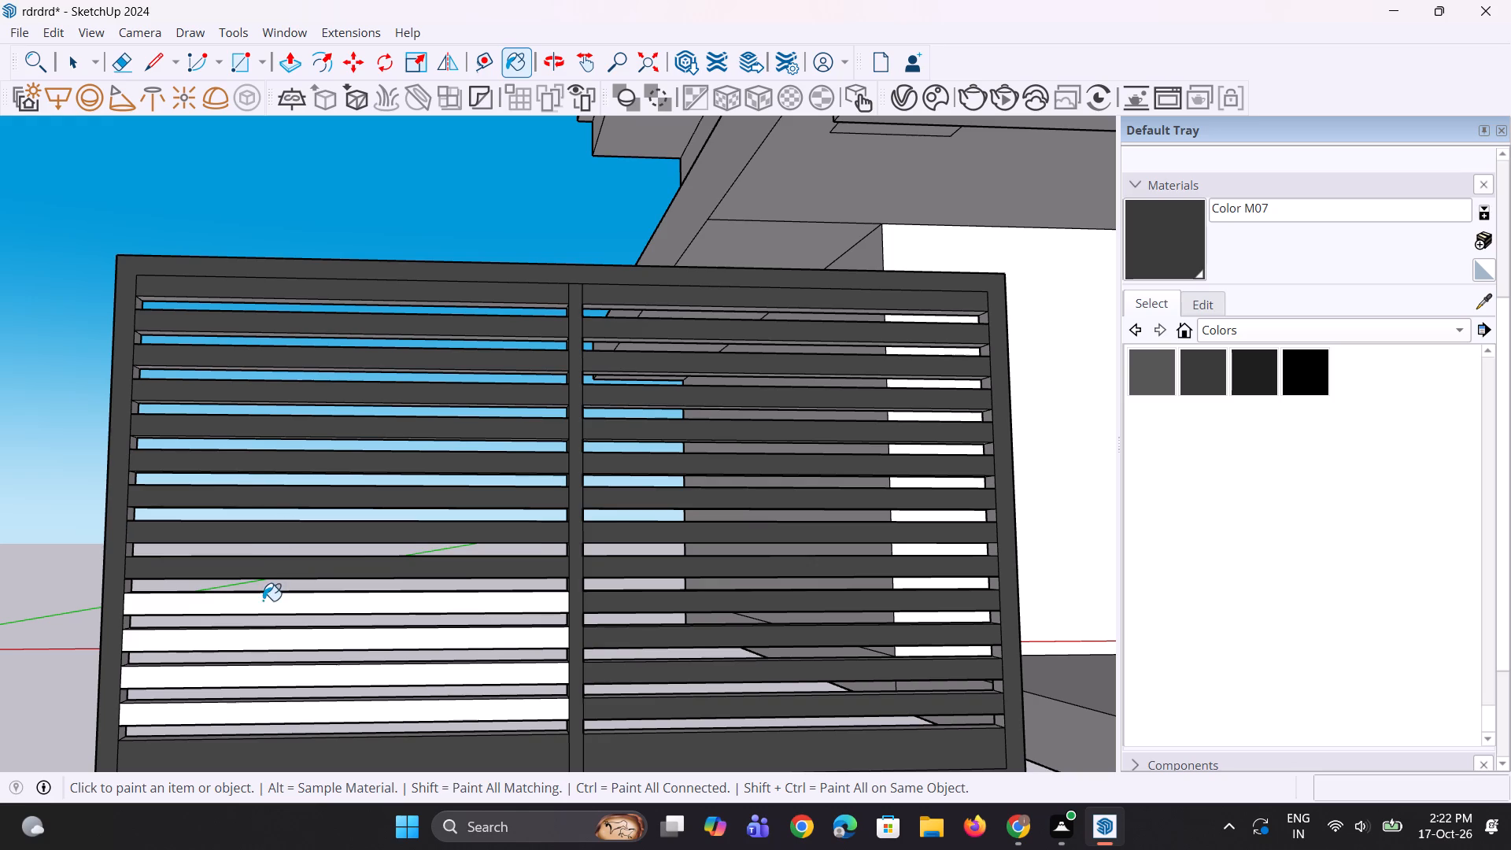
scroll(256, 519, down, 3)
scroll(241, 658, up, 5)
click(241, 661)
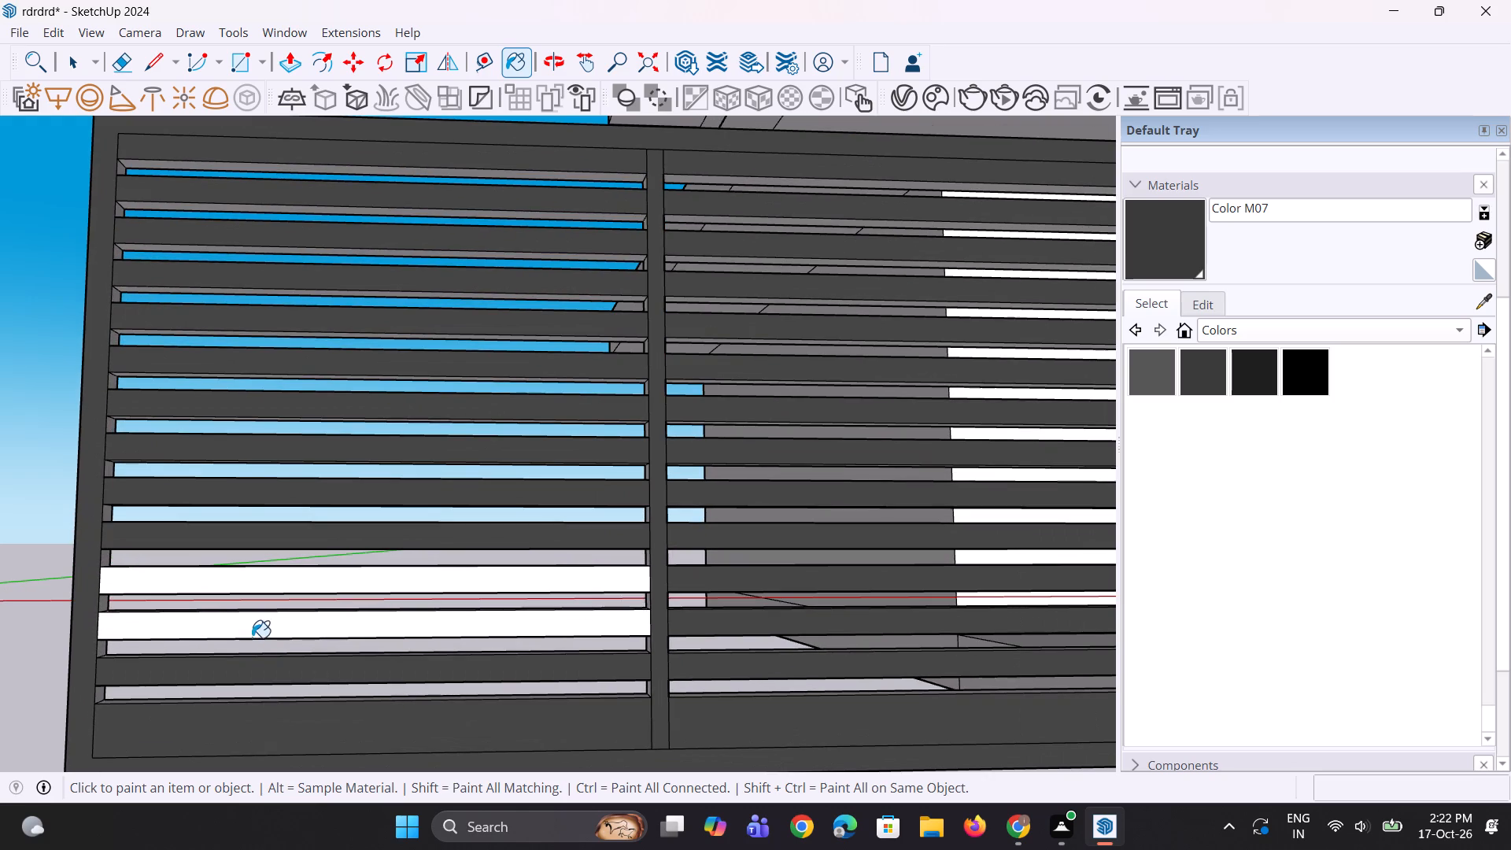
click(252, 637)
click(295, 582)
Paint the top faces of the six lowest slats in the left bay with Color M07.
middle_drag(301, 616, 298, 738)
scroll(322, 699, up, 2)
click(344, 678)
click(381, 631)
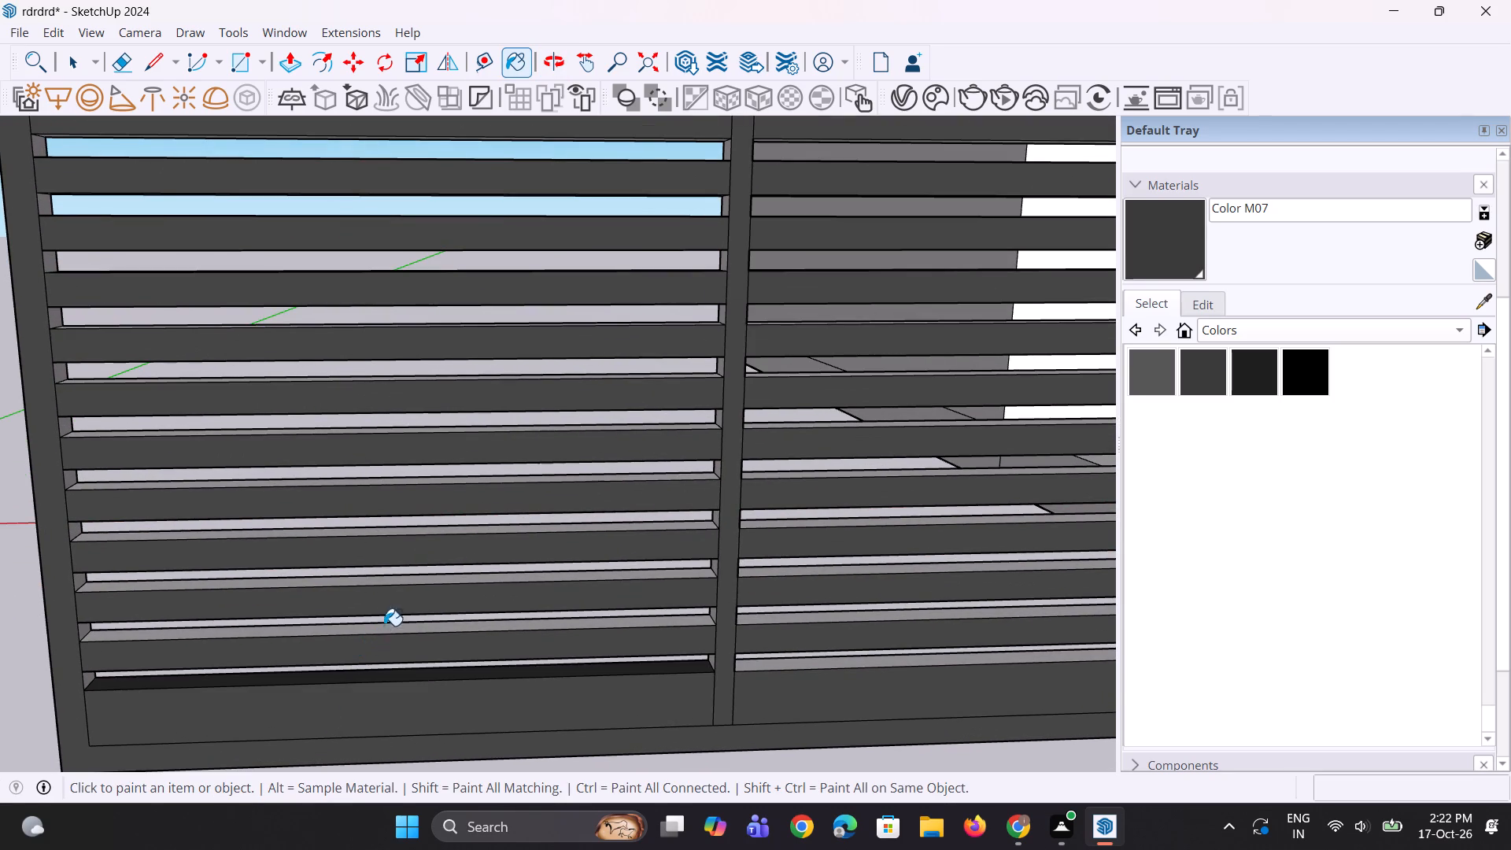
click(412, 579)
click(419, 534)
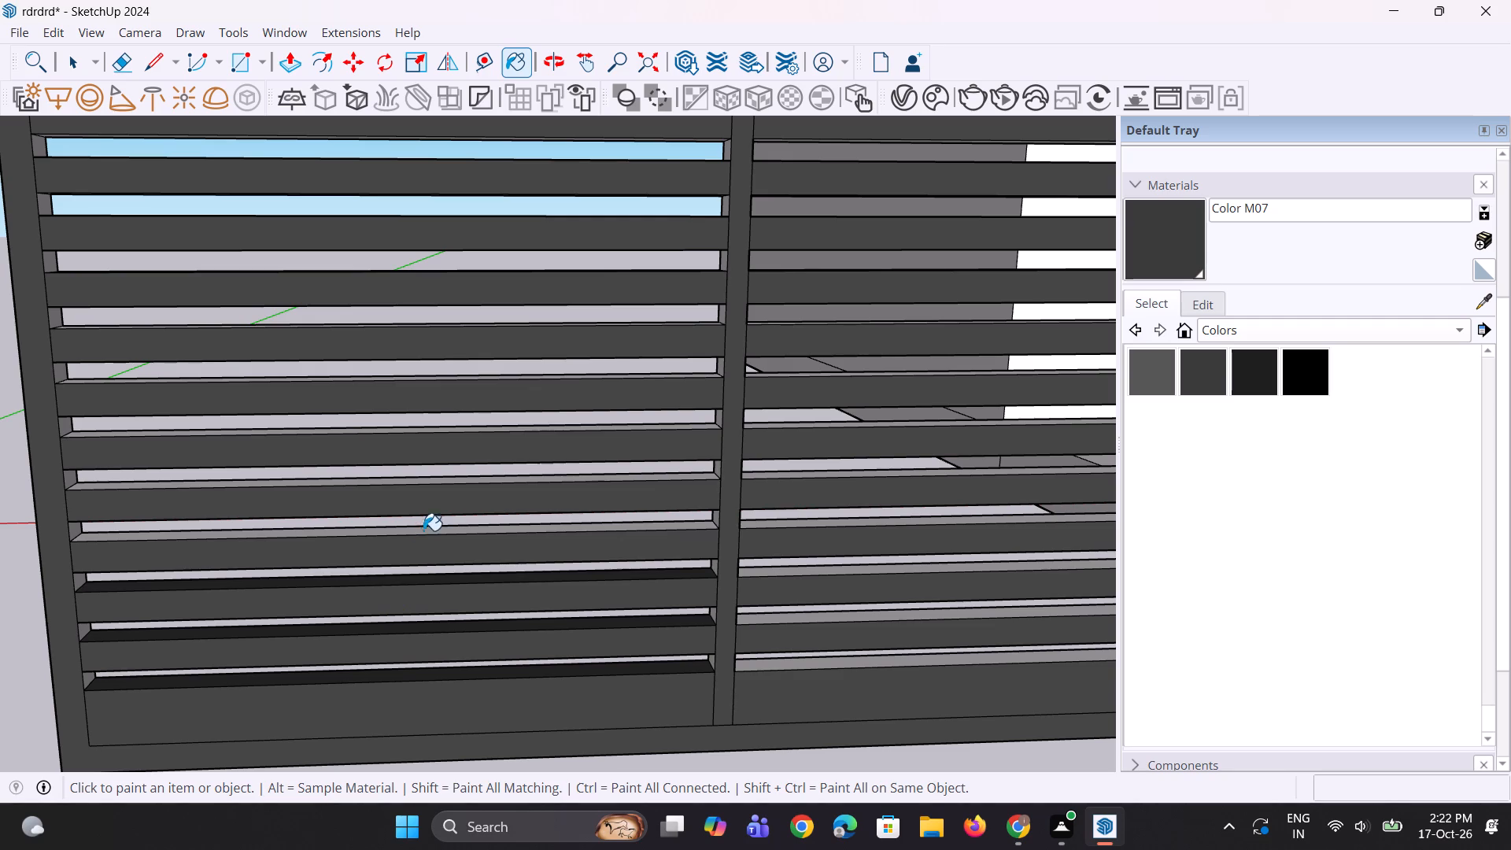
click(434, 525)
click(435, 533)
middle_drag(444, 574, 413, 649)
scroll(452, 495, up, 2)
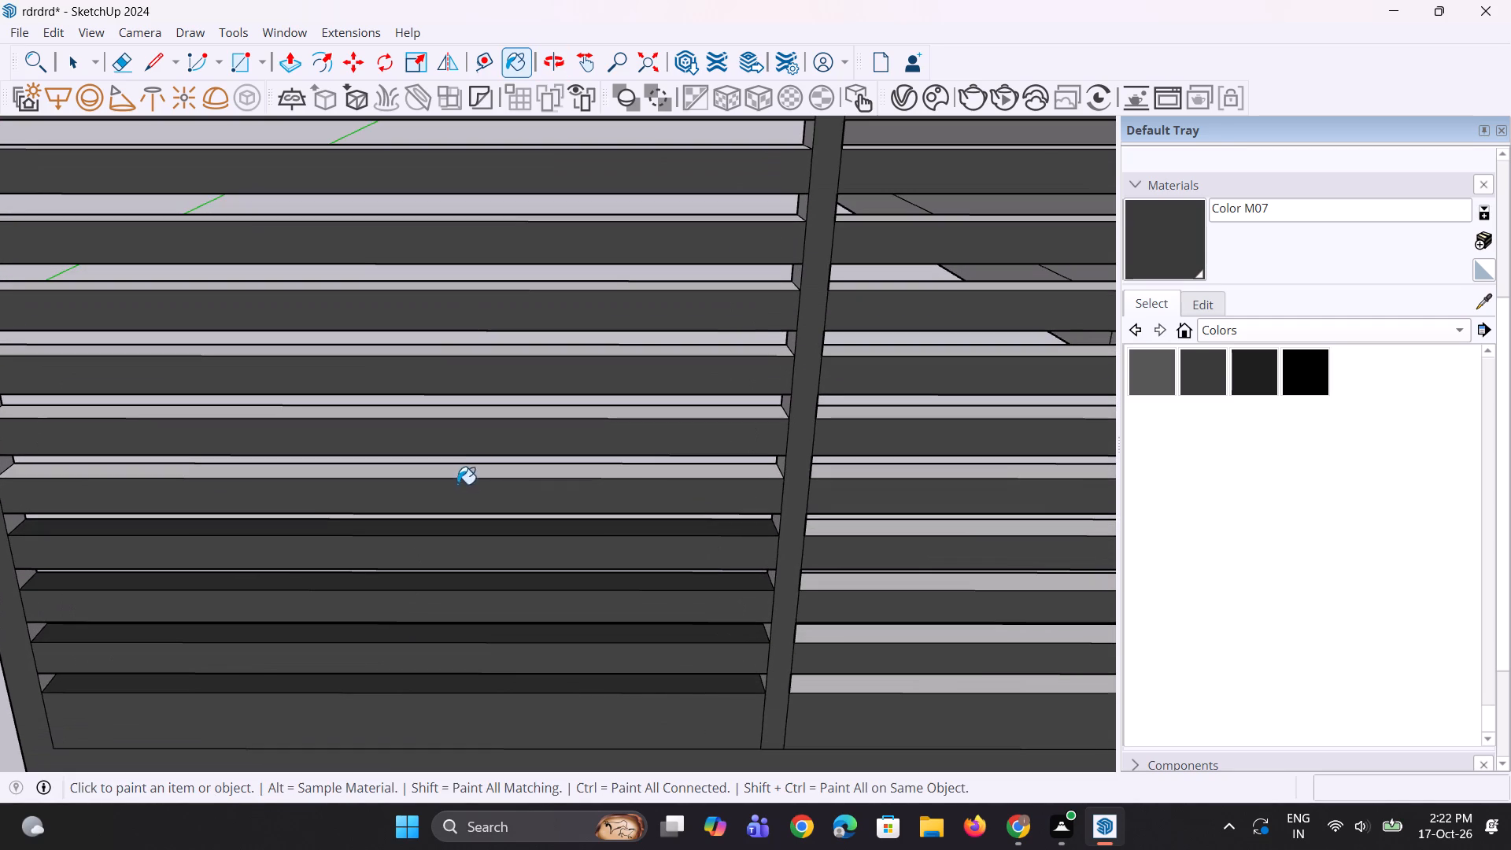
click(475, 472)
click(483, 418)
Paint the top faces of the remaining seven upper slats in the left bay with Color M07.
scroll(375, 621, down, 2)
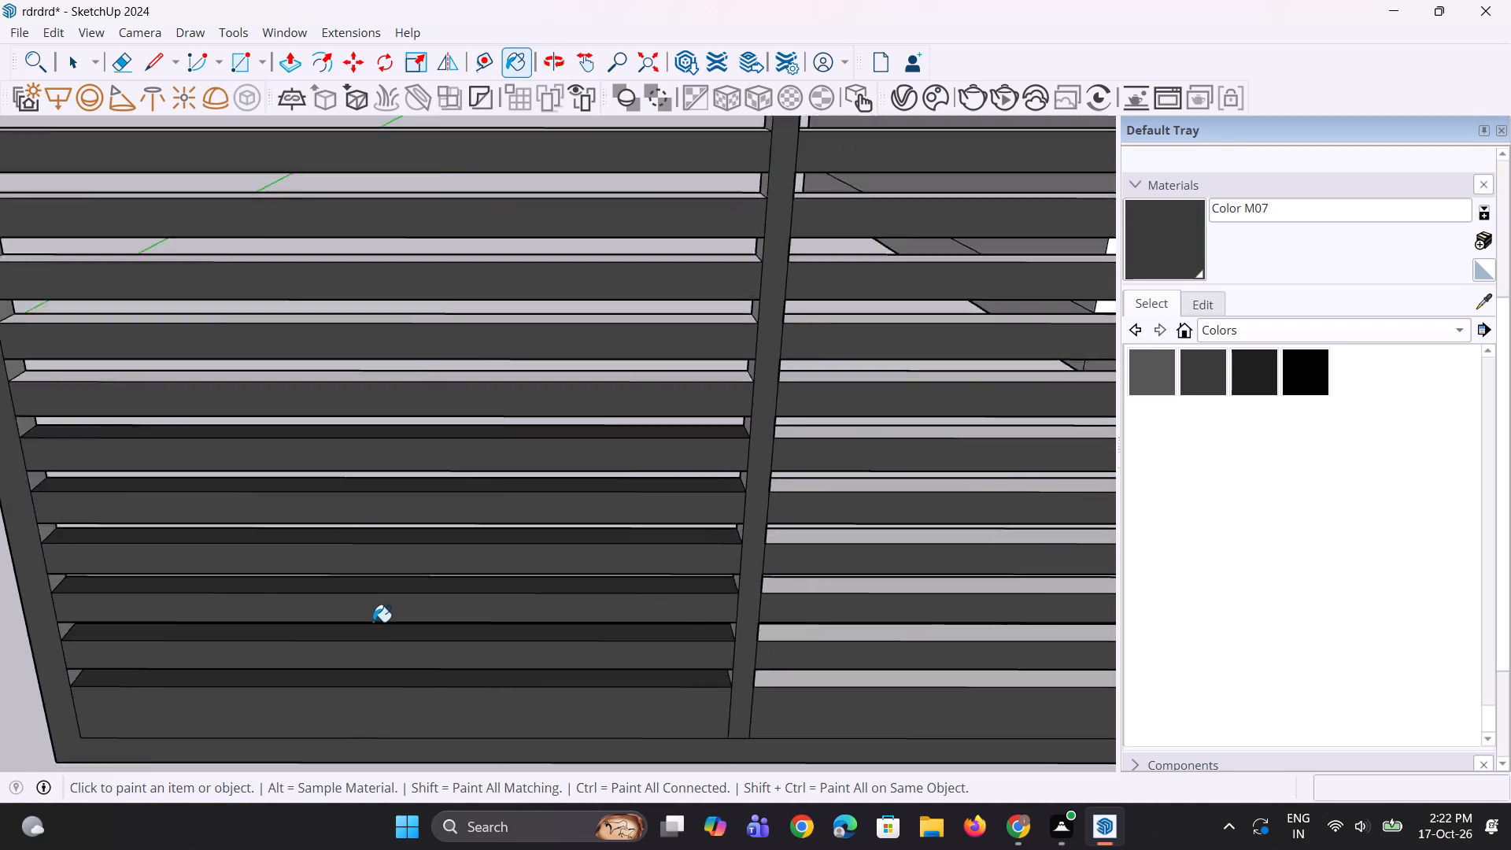
scroll(373, 622, down, 3)
scroll(451, 211, up, 1)
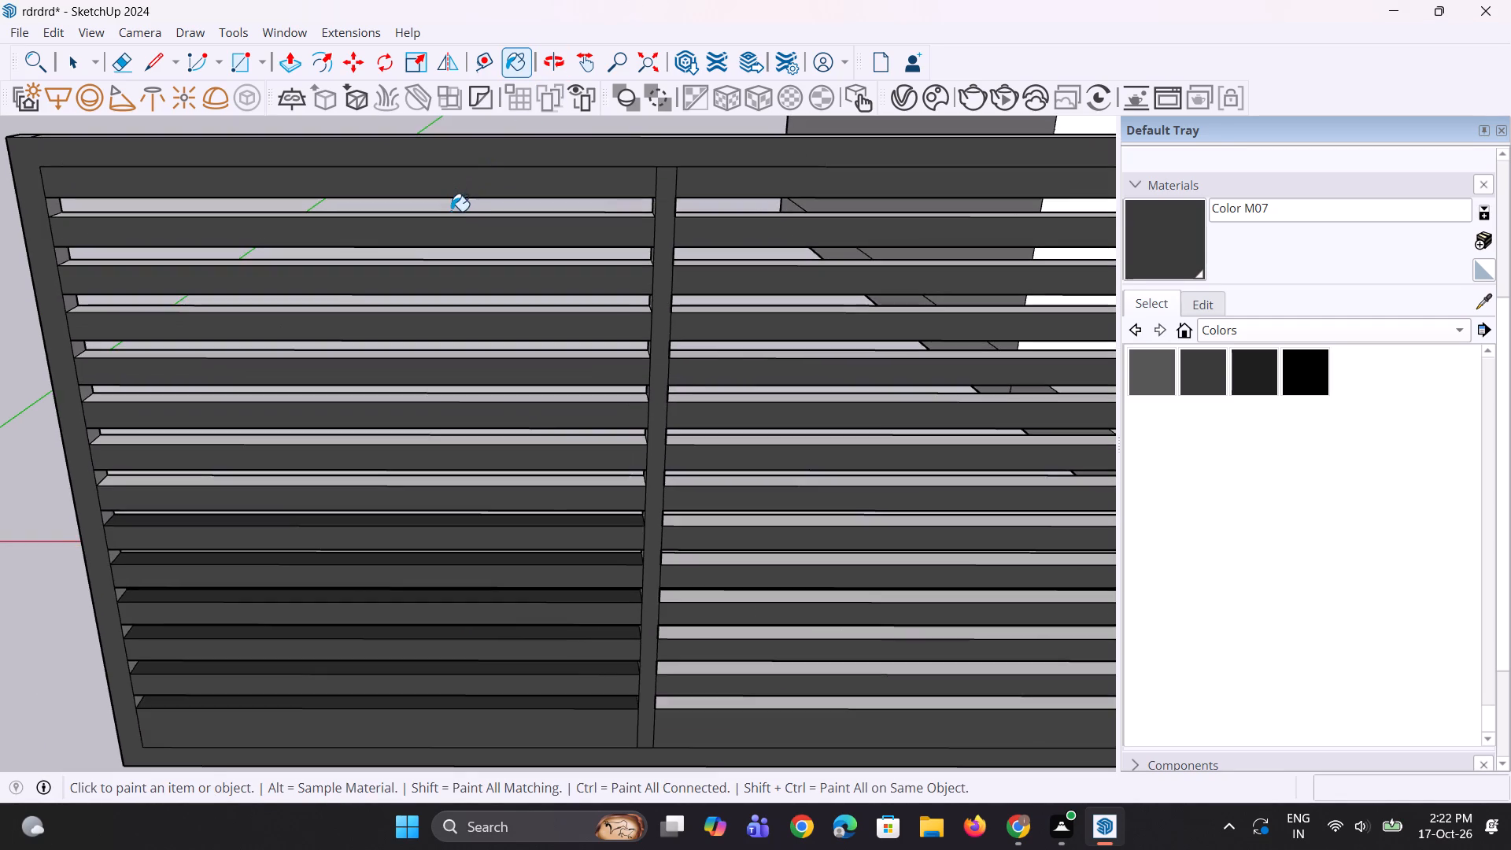
scroll(451, 211, up, 3)
middle_drag(452, 212, 448, 232)
click(469, 215)
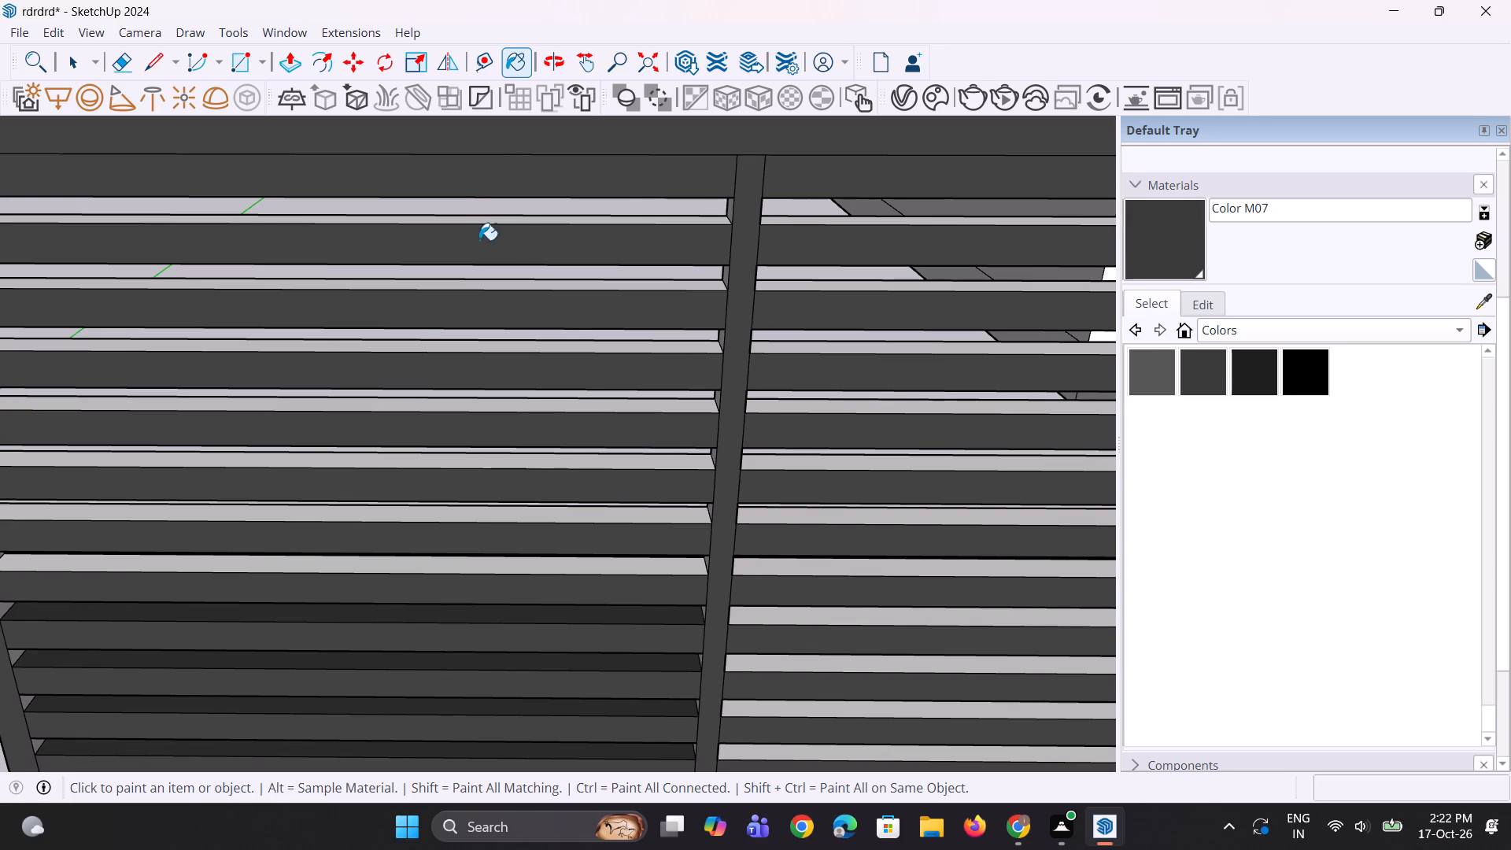
click(512, 219)
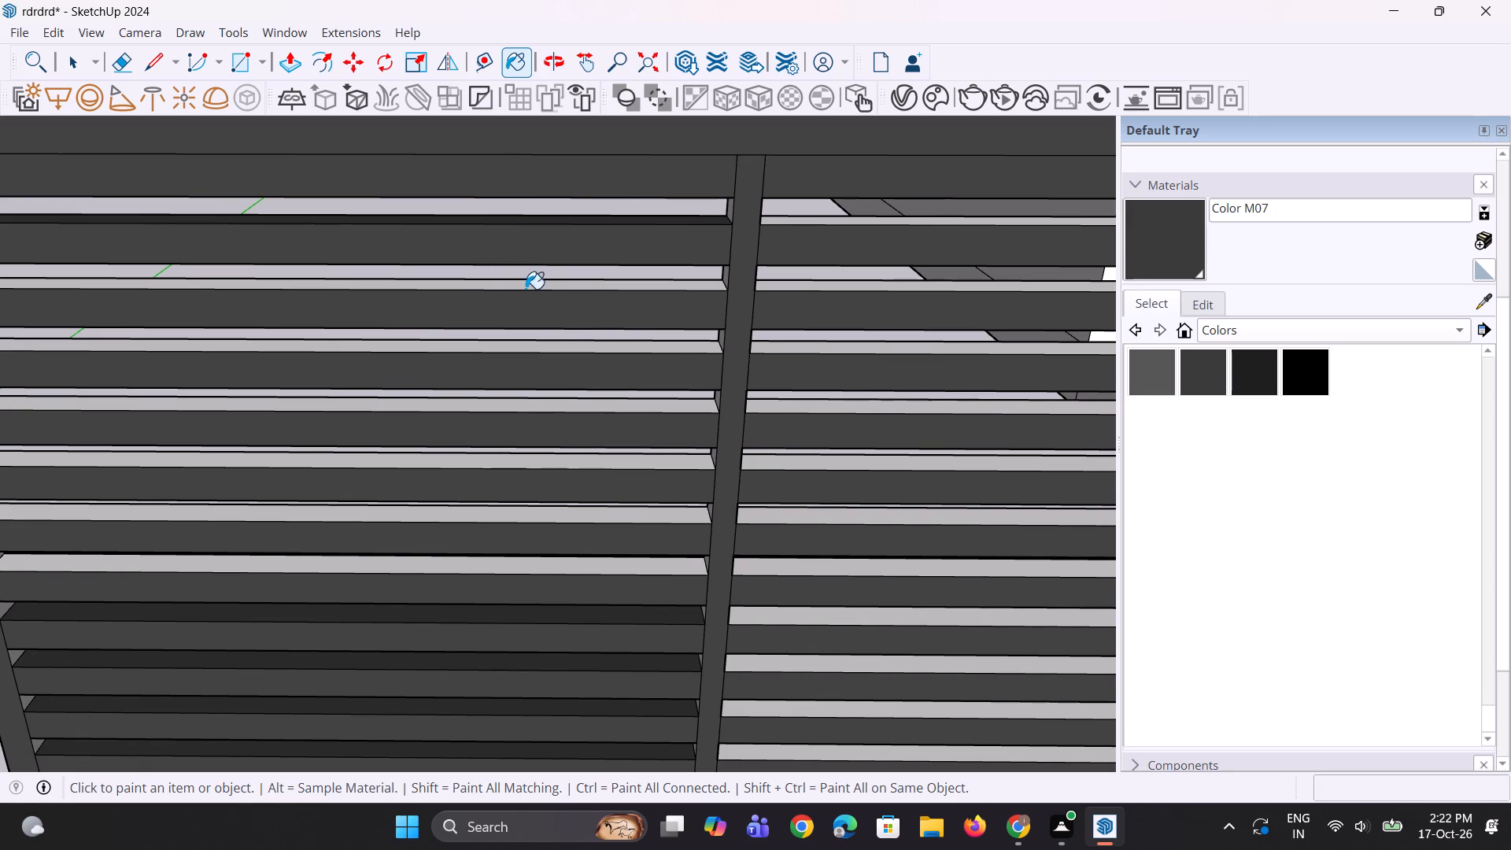
click(530, 286)
click(530, 344)
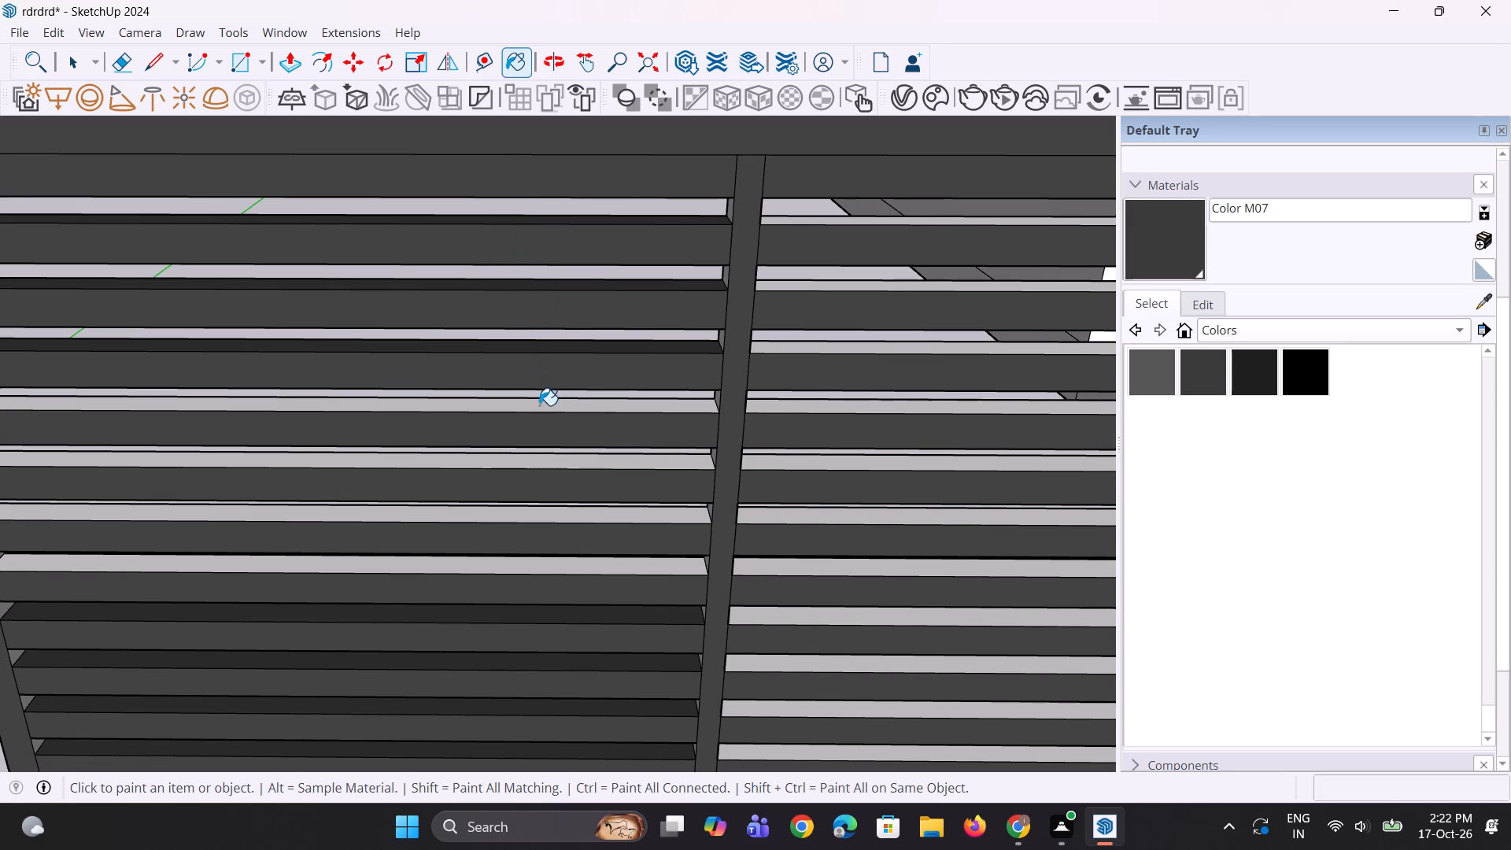
click(539, 405)
click(553, 460)
click(554, 510)
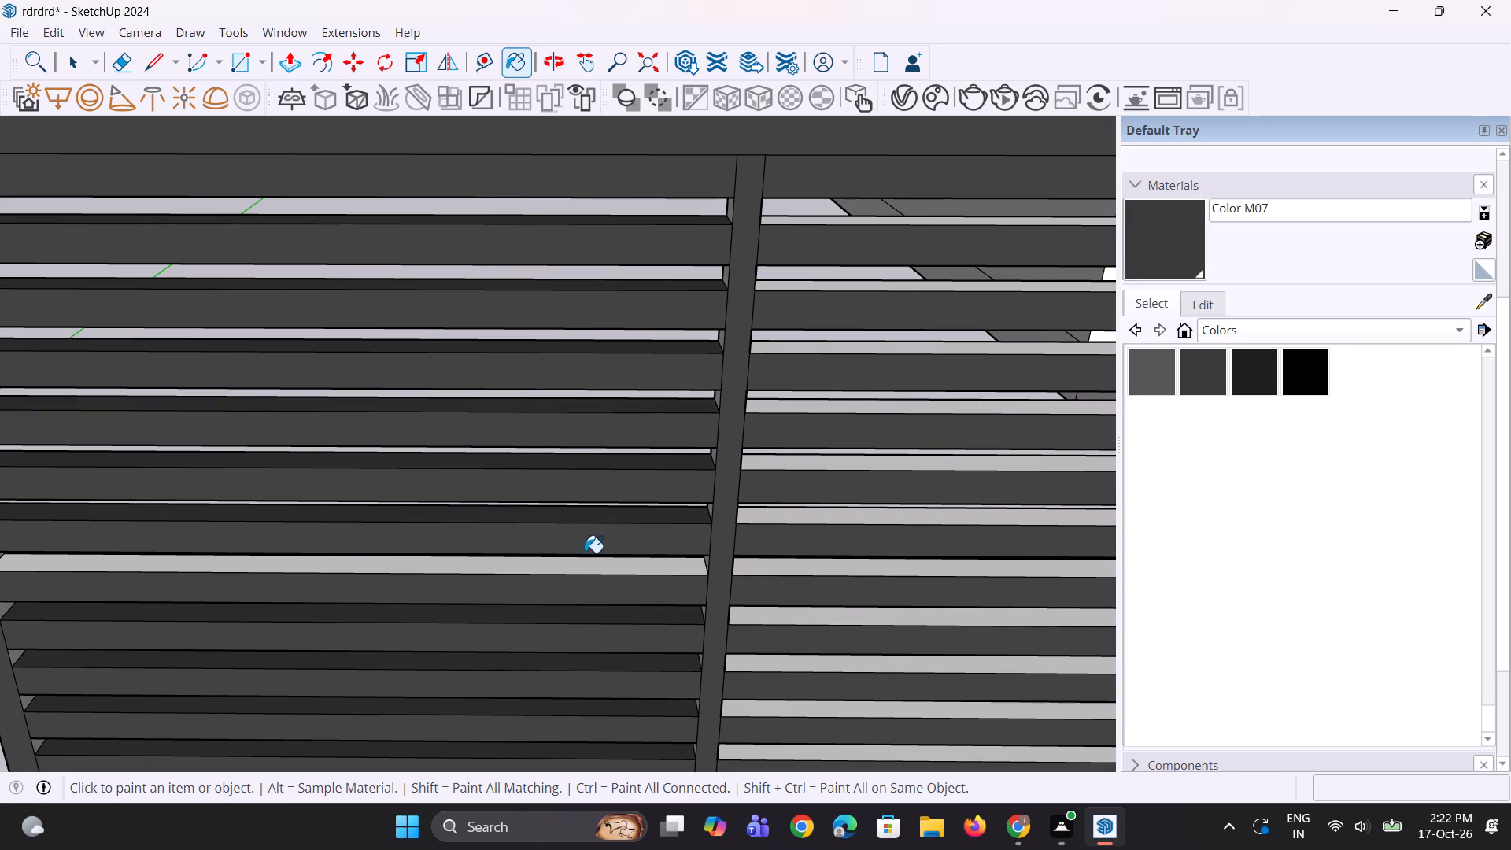
click(581, 566)
Paint the top face of the uppermost light-topped slat in the right bay with Color M07.
scroll(375, 499, down, 4)
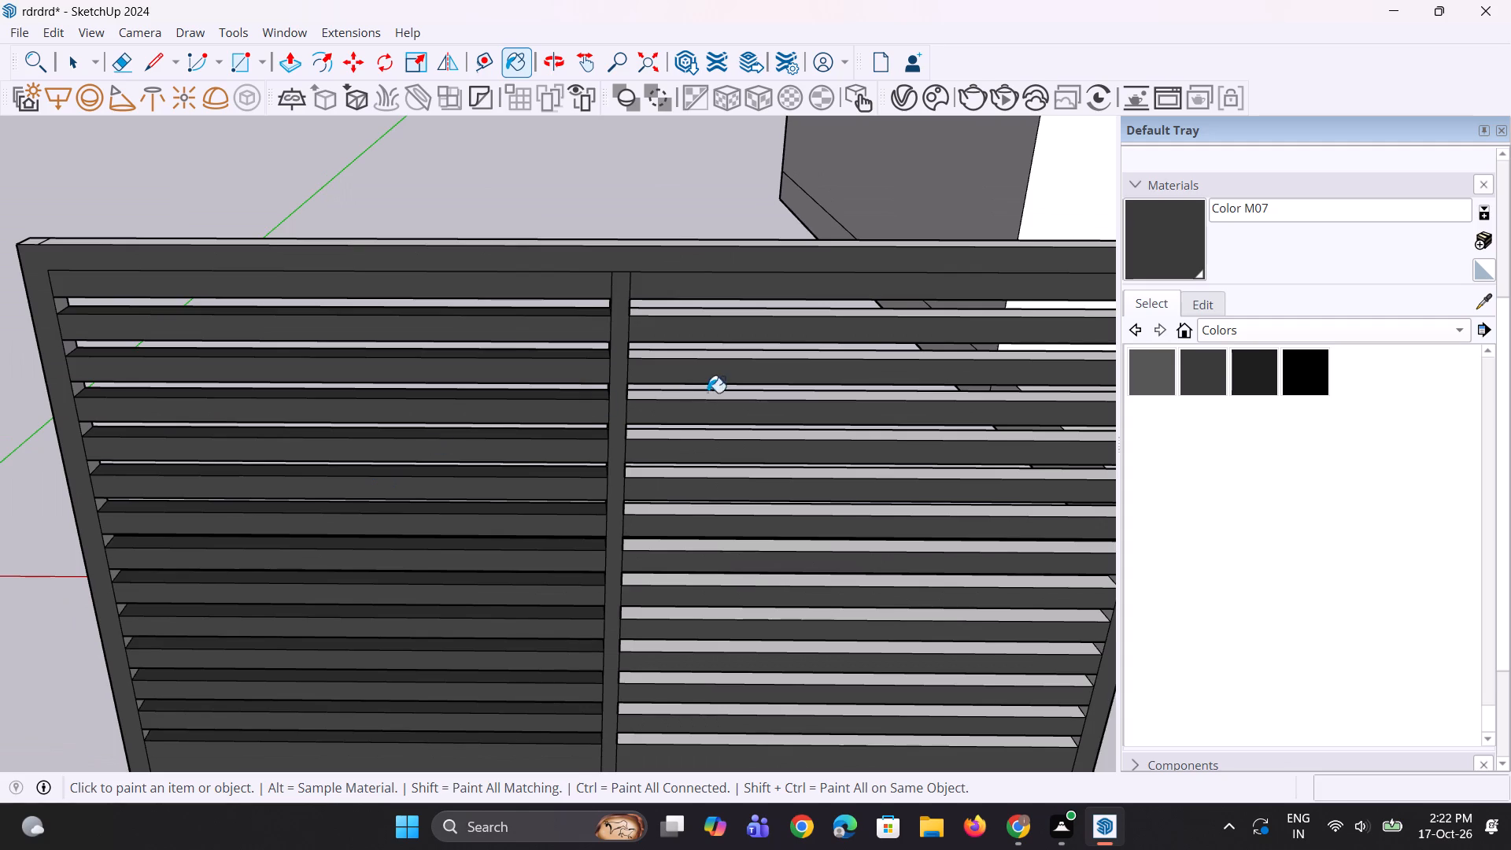
scroll(707, 390, up, 1)
scroll(727, 304, up, 5)
click(725, 301)
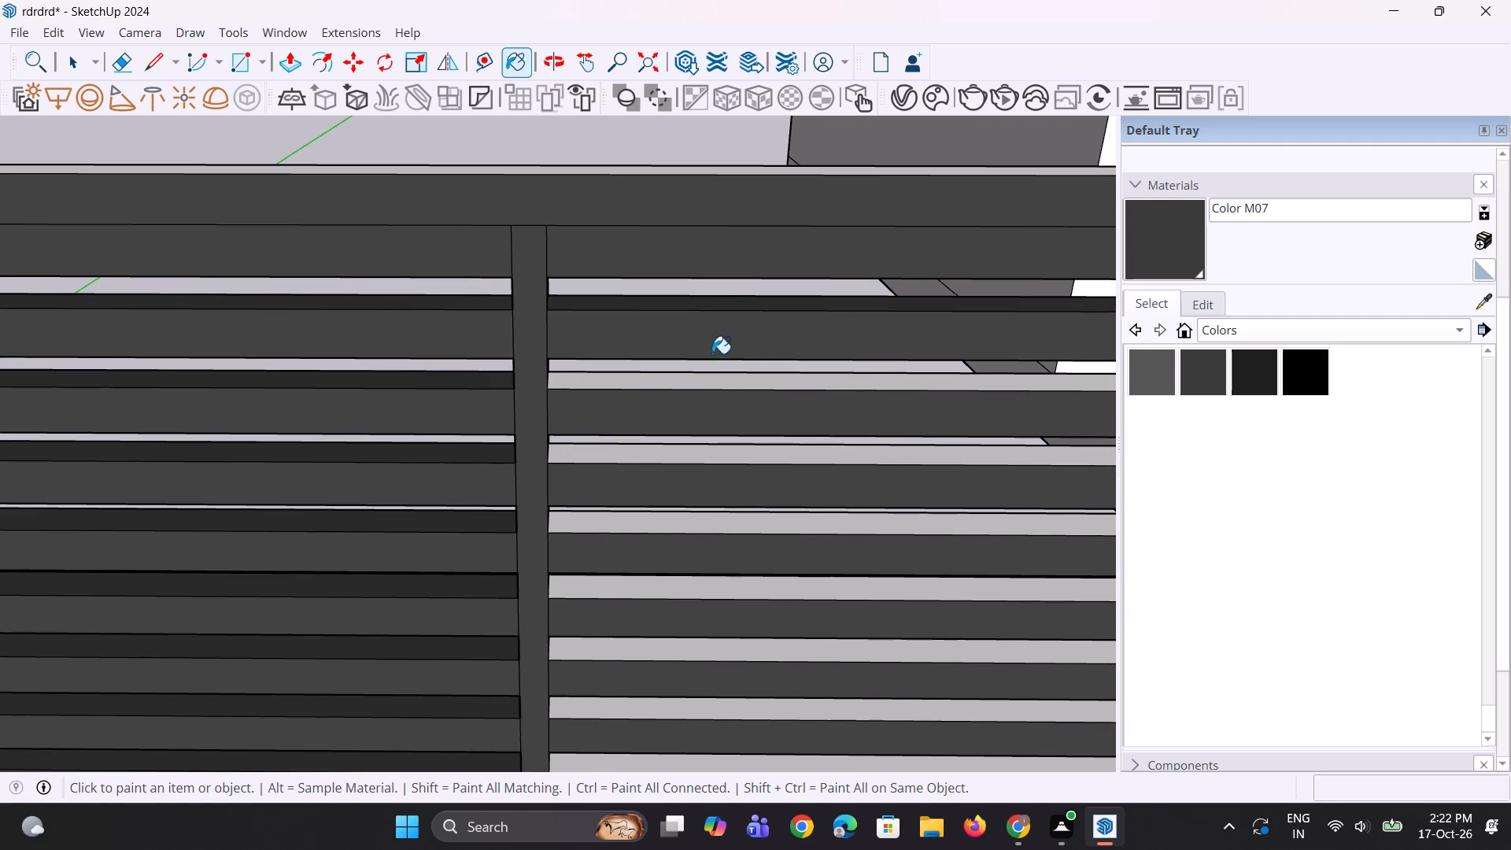
click(711, 372)
Paint the top face of the frame's upper rail with Color M07.
click(728, 167)
scroll(552, 189, down, 1)
scroll(686, 172, up, 2)
click(708, 186)
Paint the top faces of the next six slats down in the right bay with Color M07.
scroll(549, 246, down, 4)
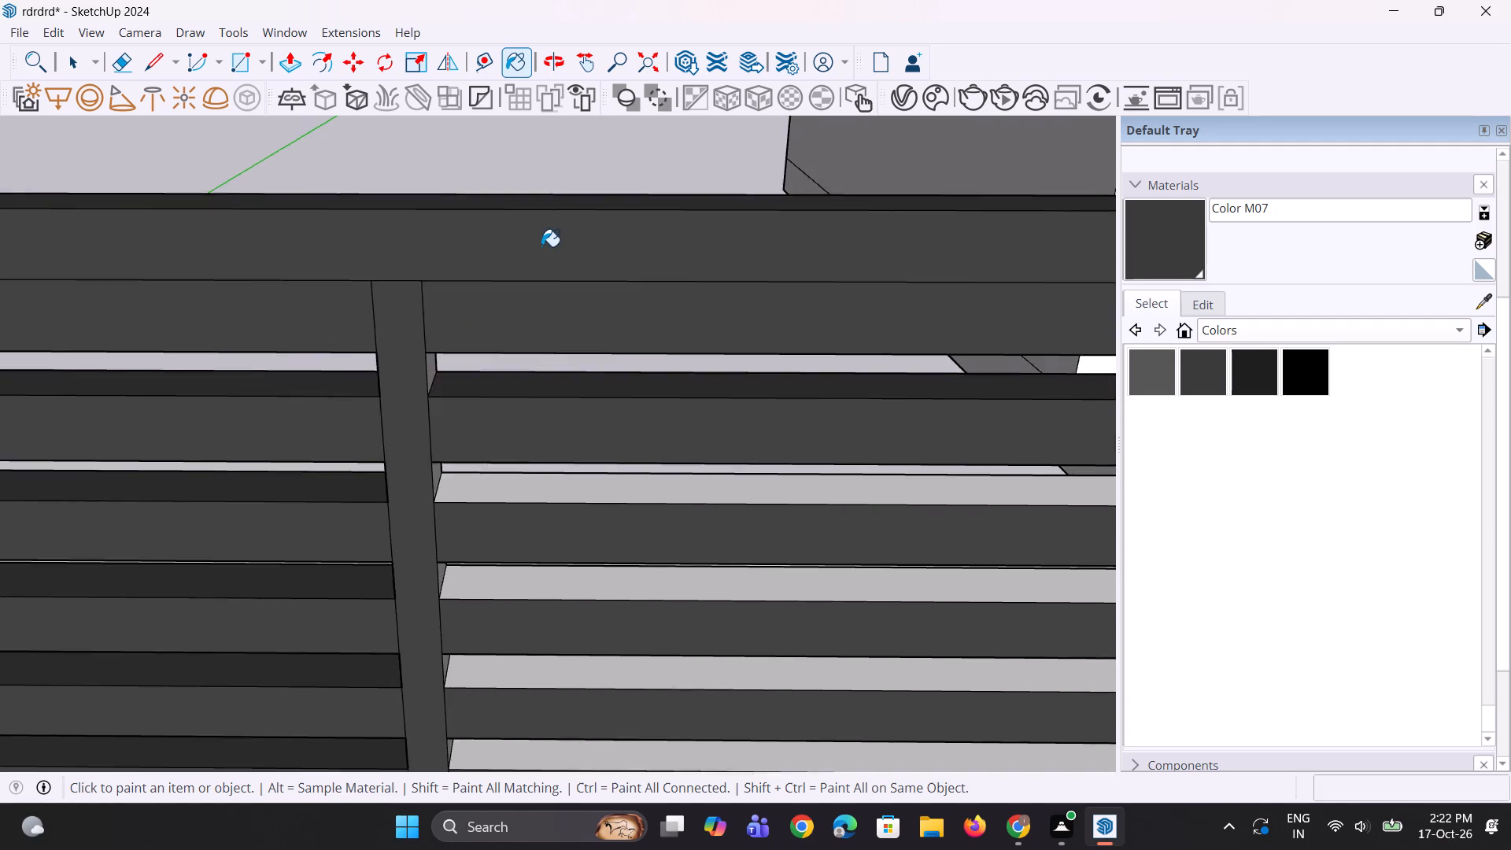
scroll(541, 246, down, 5)
scroll(561, 371, up, 3)
click(607, 425)
click(636, 497)
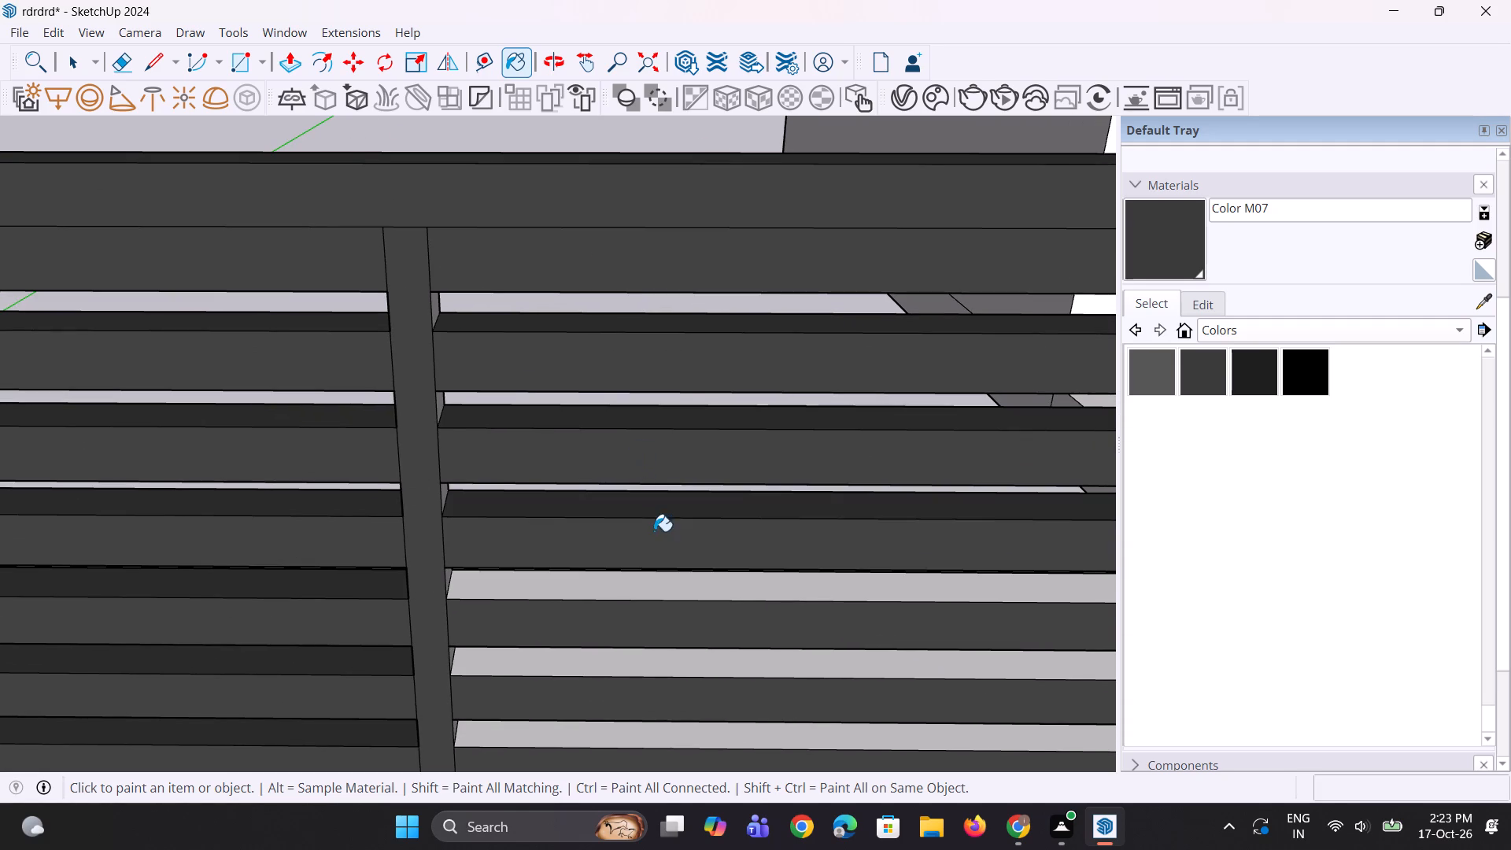
click(667, 585)
click(674, 651)
scroll(532, 380, down, 3)
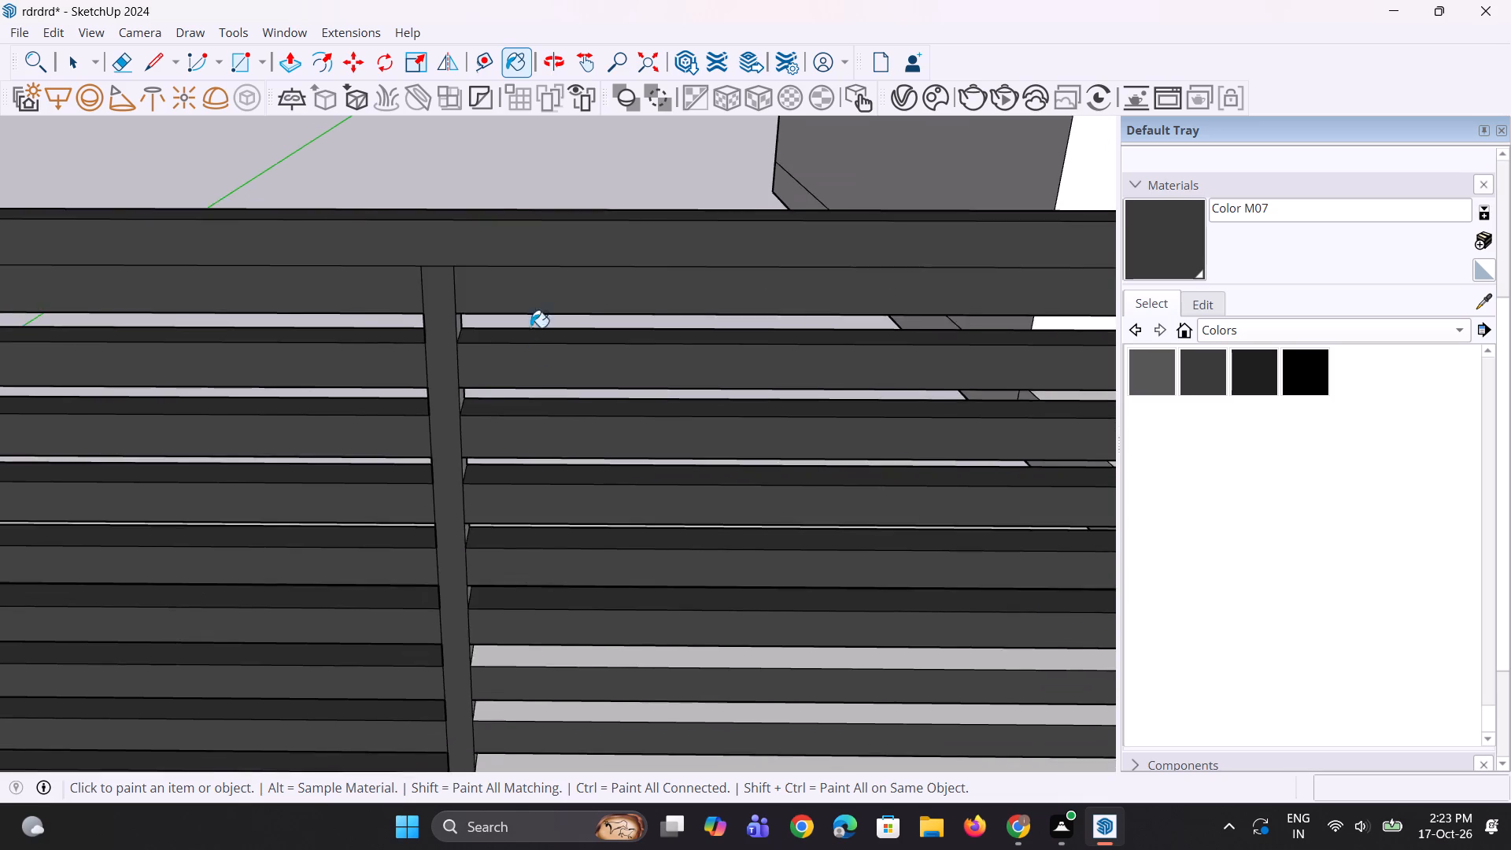
scroll(530, 327, down, 4)
scroll(589, 534, up, 2)
click(599, 560)
click(619, 602)
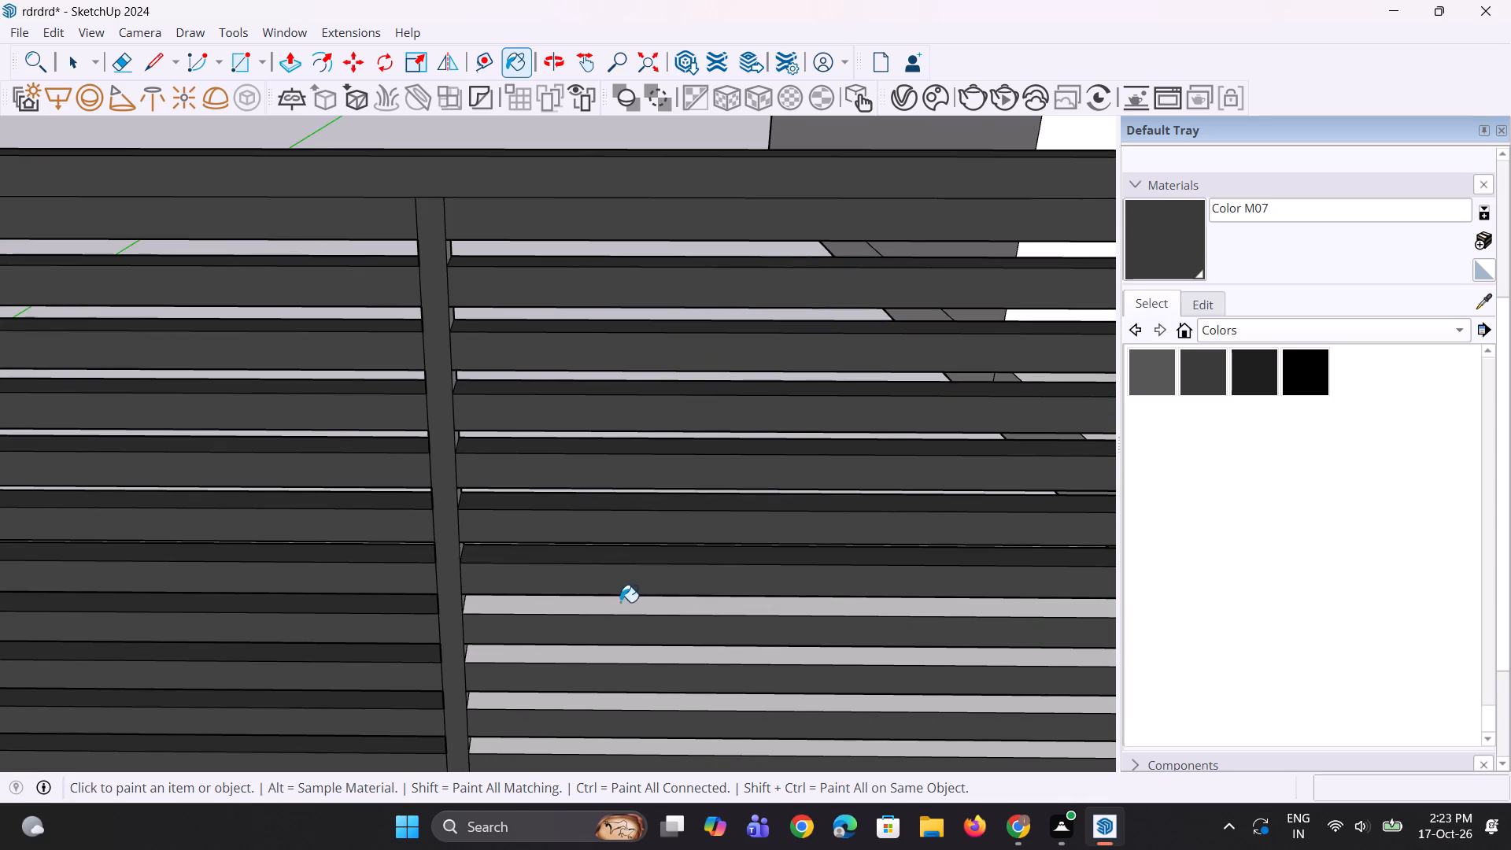
Paint the top faces of the remaining six lower slats in the right bay with Color M07.
scroll(560, 416, down, 8)
scroll(599, 540, up, 5)
click(619, 515)
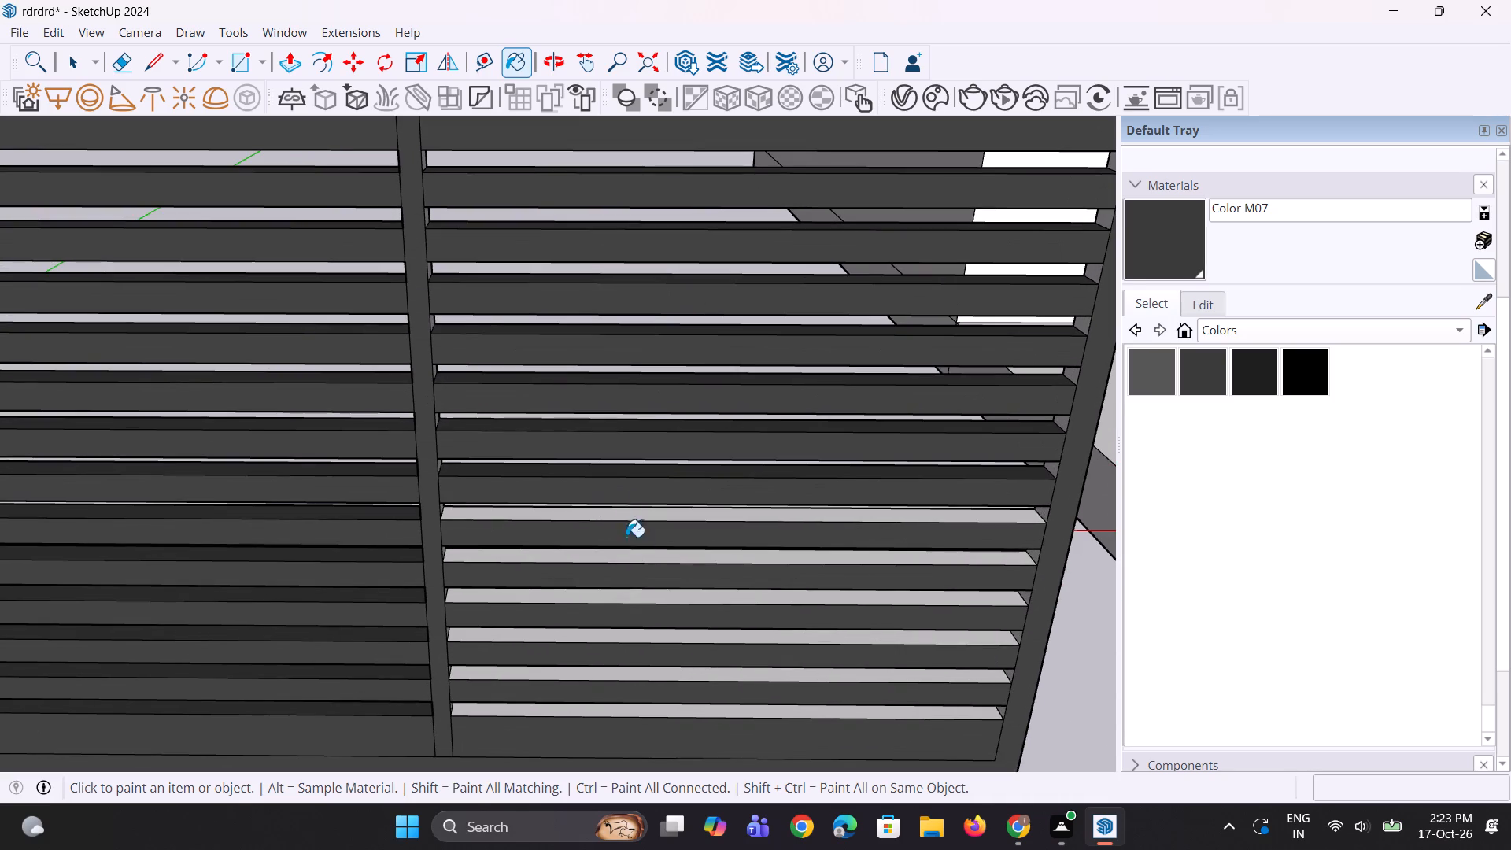
click(639, 565)
click(684, 560)
click(706, 604)
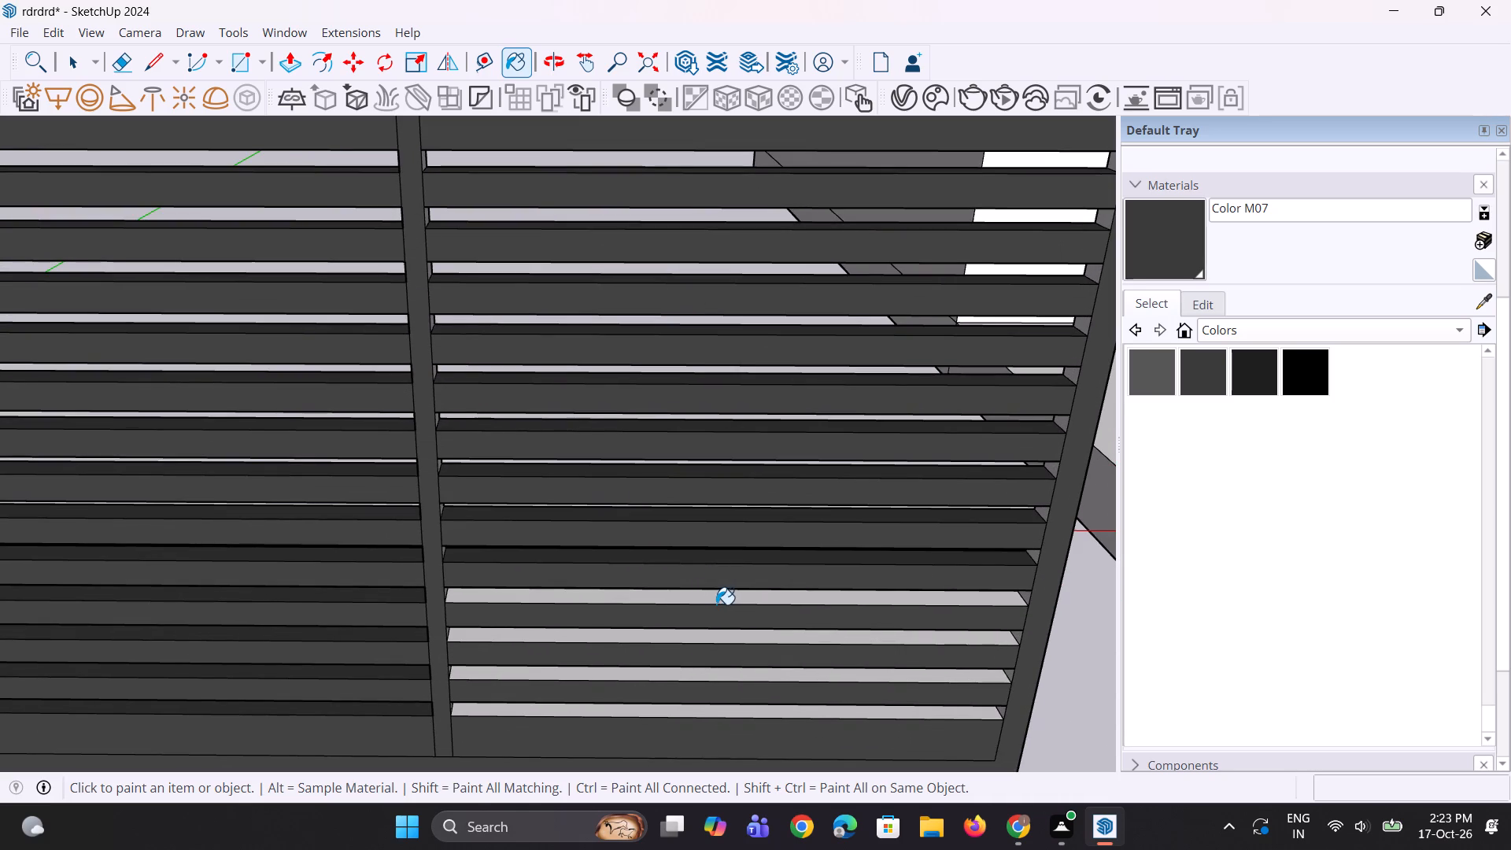
click(716, 604)
scroll(784, 643, up, 2)
click(785, 632)
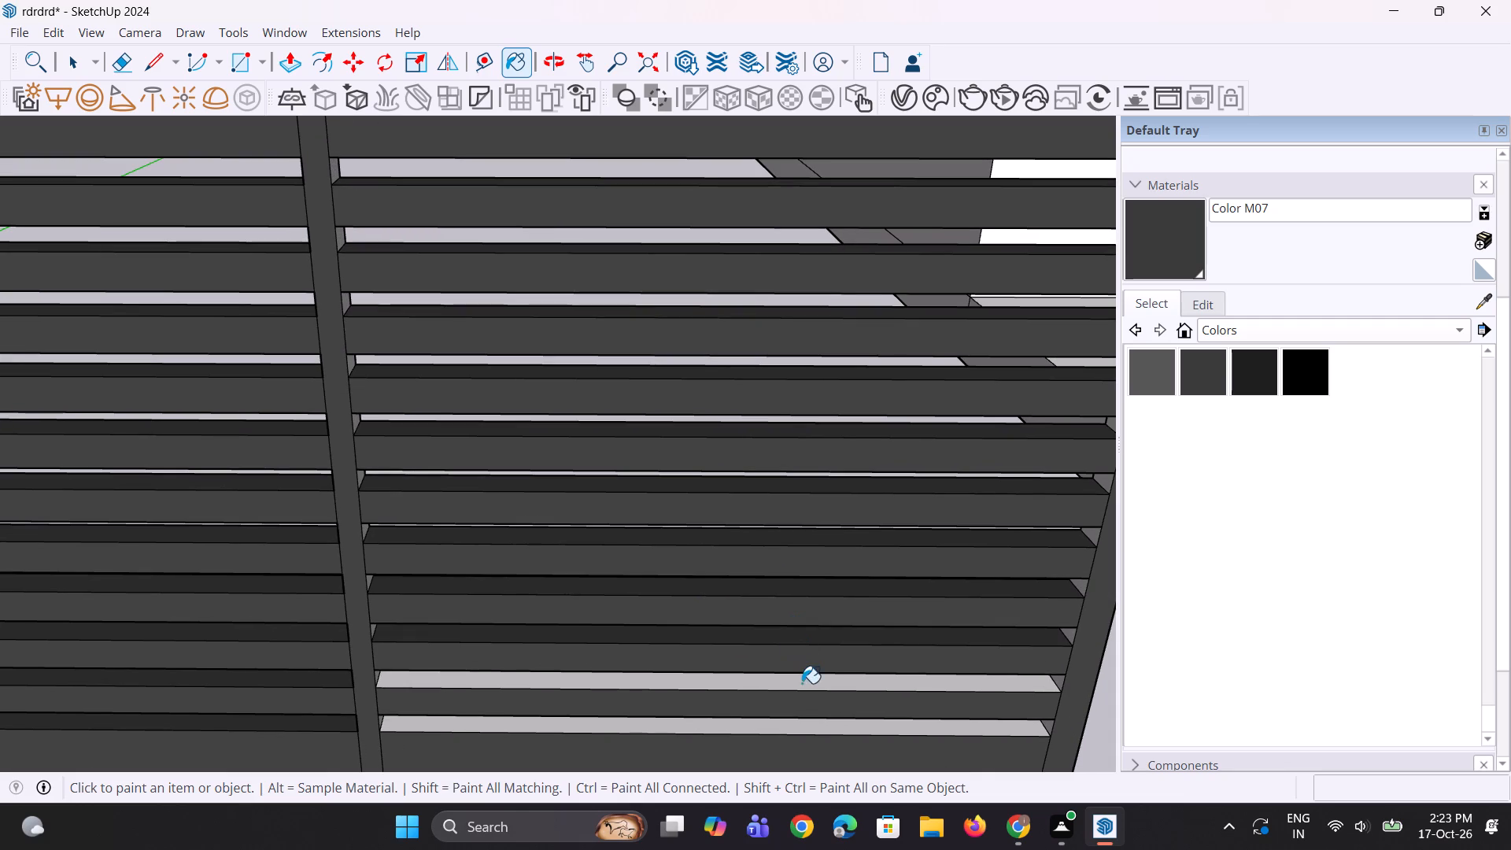
click(802, 683)
click(841, 725)
Paint the top end and outer side face of the frame's stile farthest from the porch with Color M07.
scroll(837, 650, down, 11)
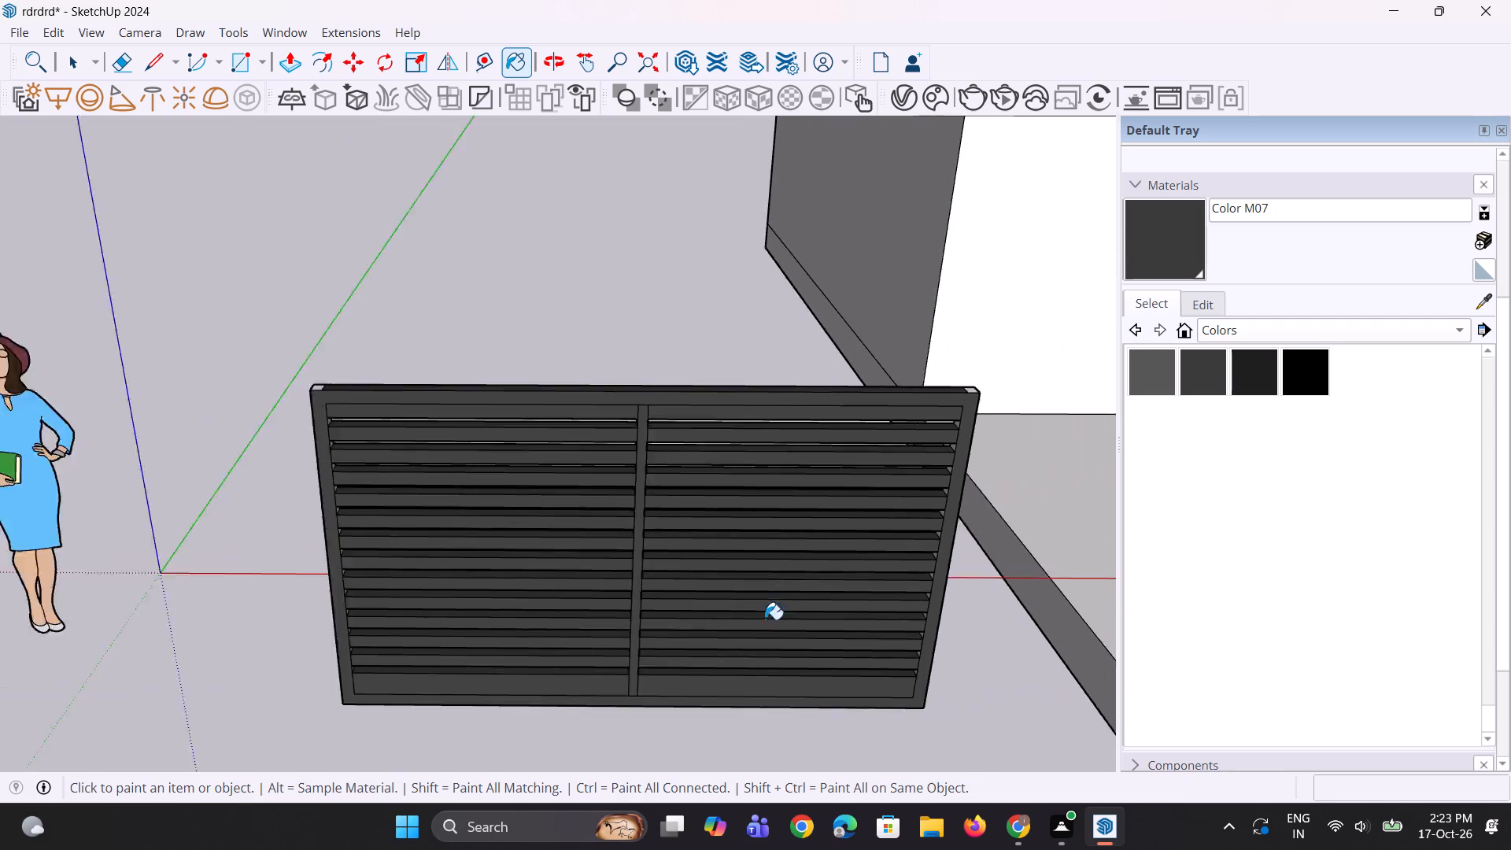
scroll(765, 619, down, 2)
scroll(453, 625, up, 1)
middle_drag(453, 626, 1093, 633)
scroll(646, 516, up, 2)
scroll(596, 437, up, 3)
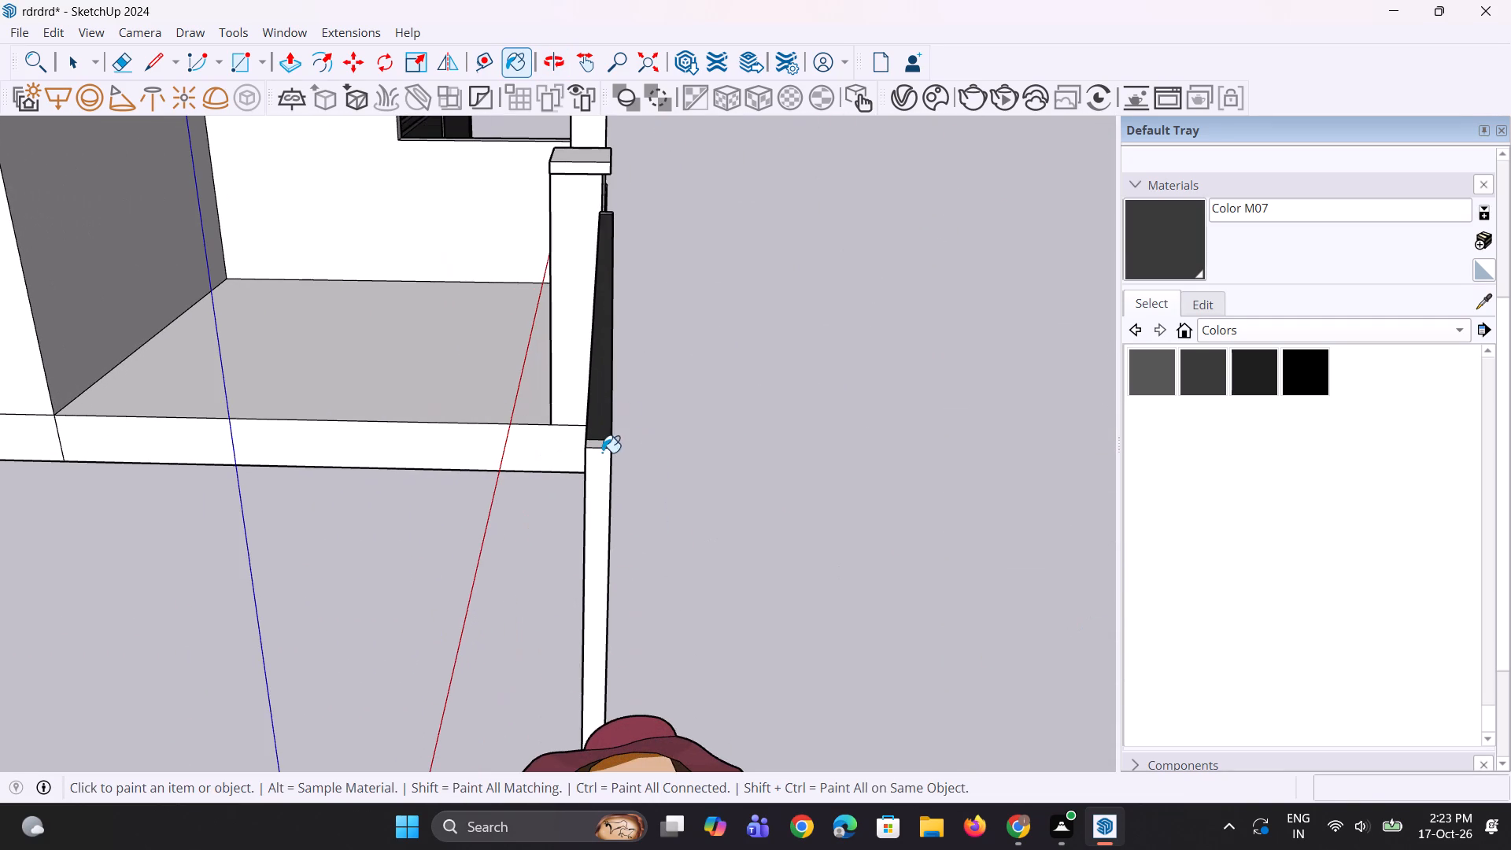
click(603, 442)
click(597, 445)
click(597, 476)
middle_drag(563, 515, 770, 530)
scroll(932, 412, up, 1)
click(909, 442)
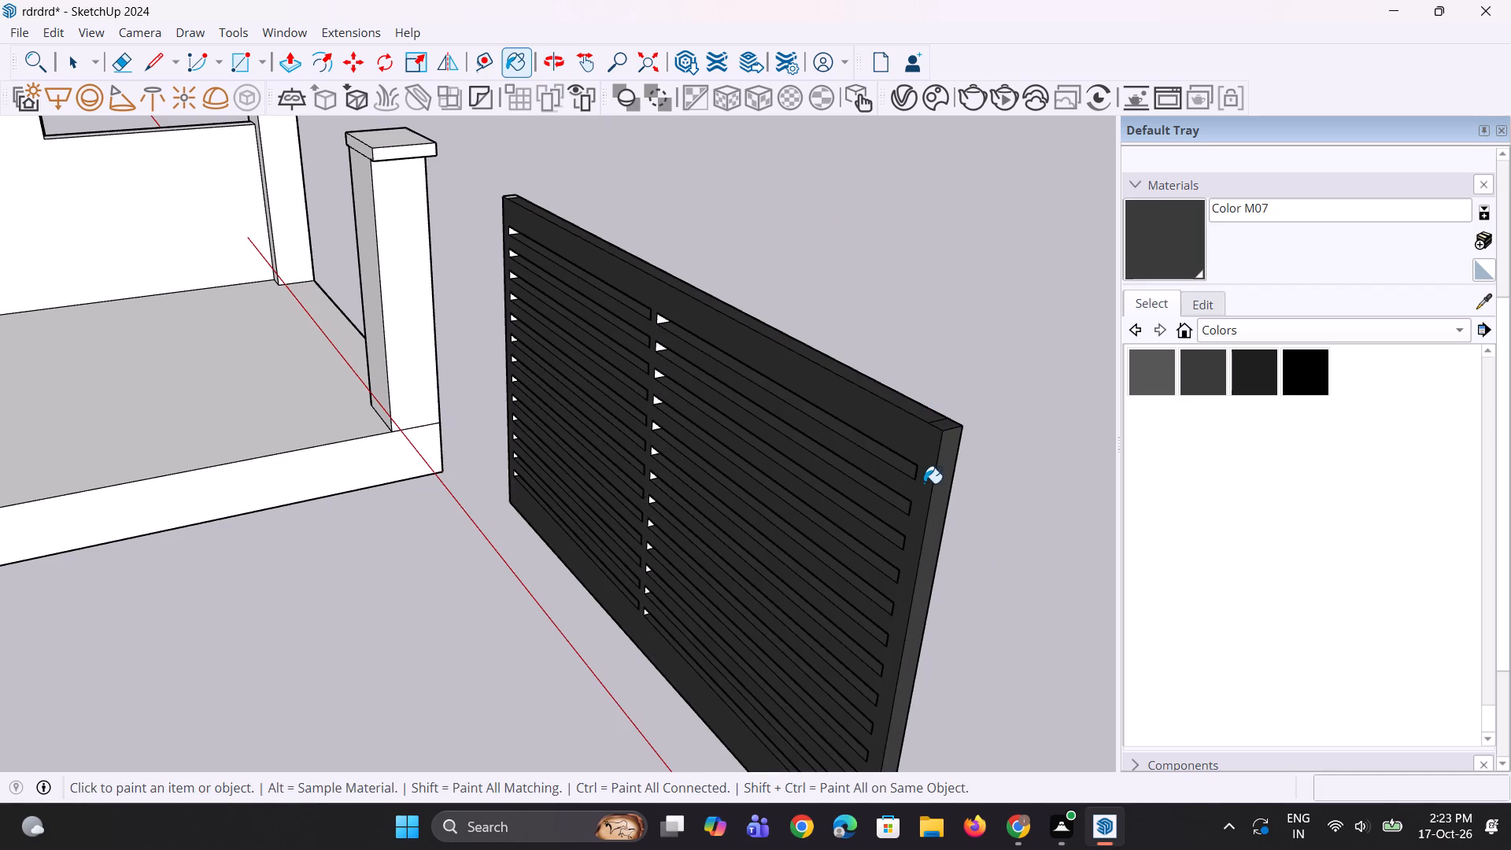
Paint the outer side face and top end of the frame's stile nearest the porch with Color M07.
scroll(804, 475, down, 4)
middle_drag(651, 478, 1093, 439)
middle_drag(430, 385, 750, 400)
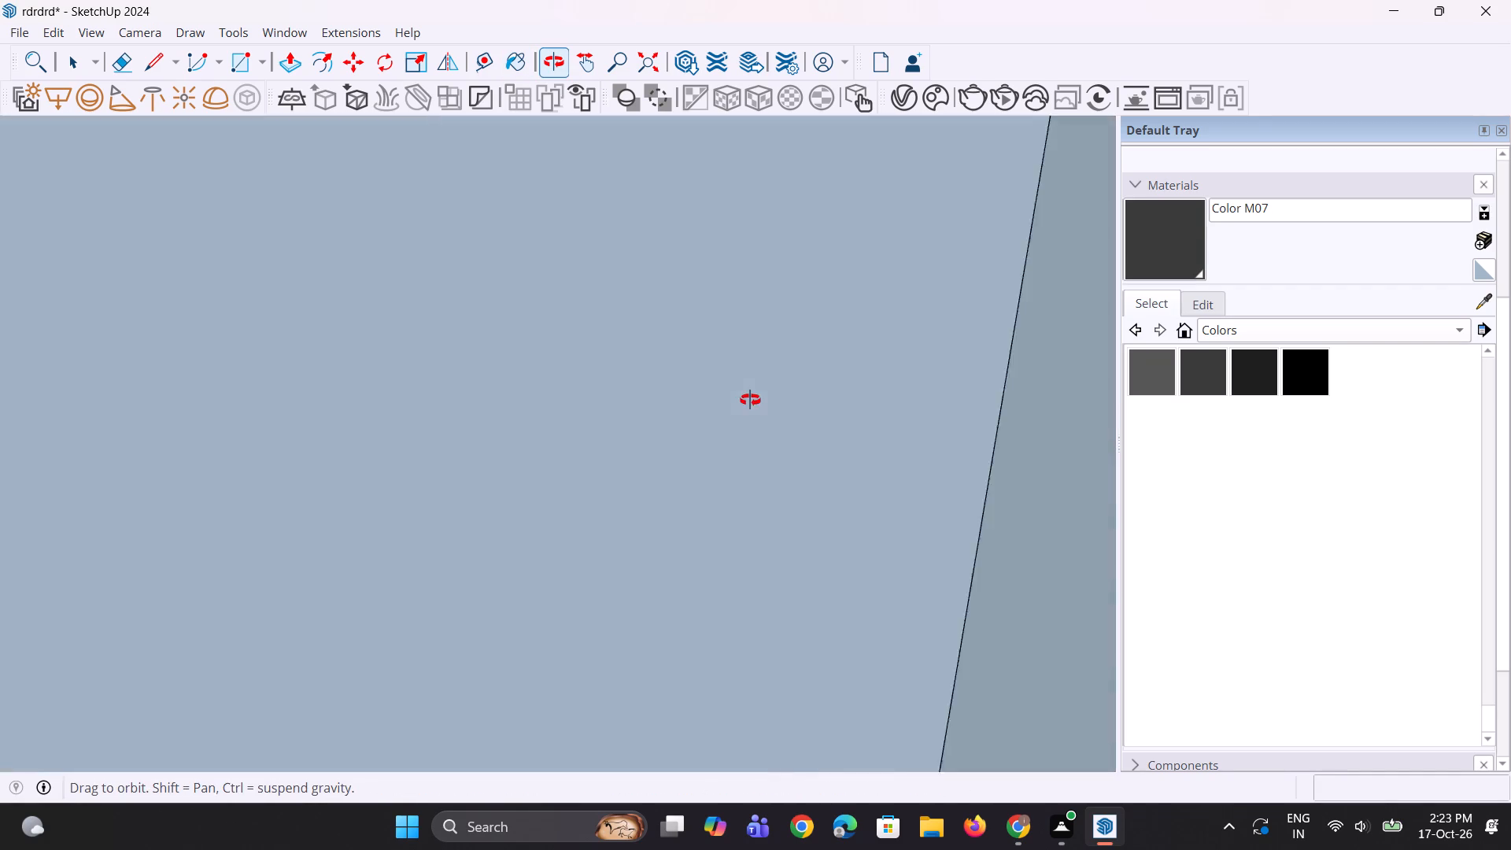
middle_drag(750, 400, 238, 405)
scroll(475, 442, down, 4)
middle_drag(705, 431, 533, 433)
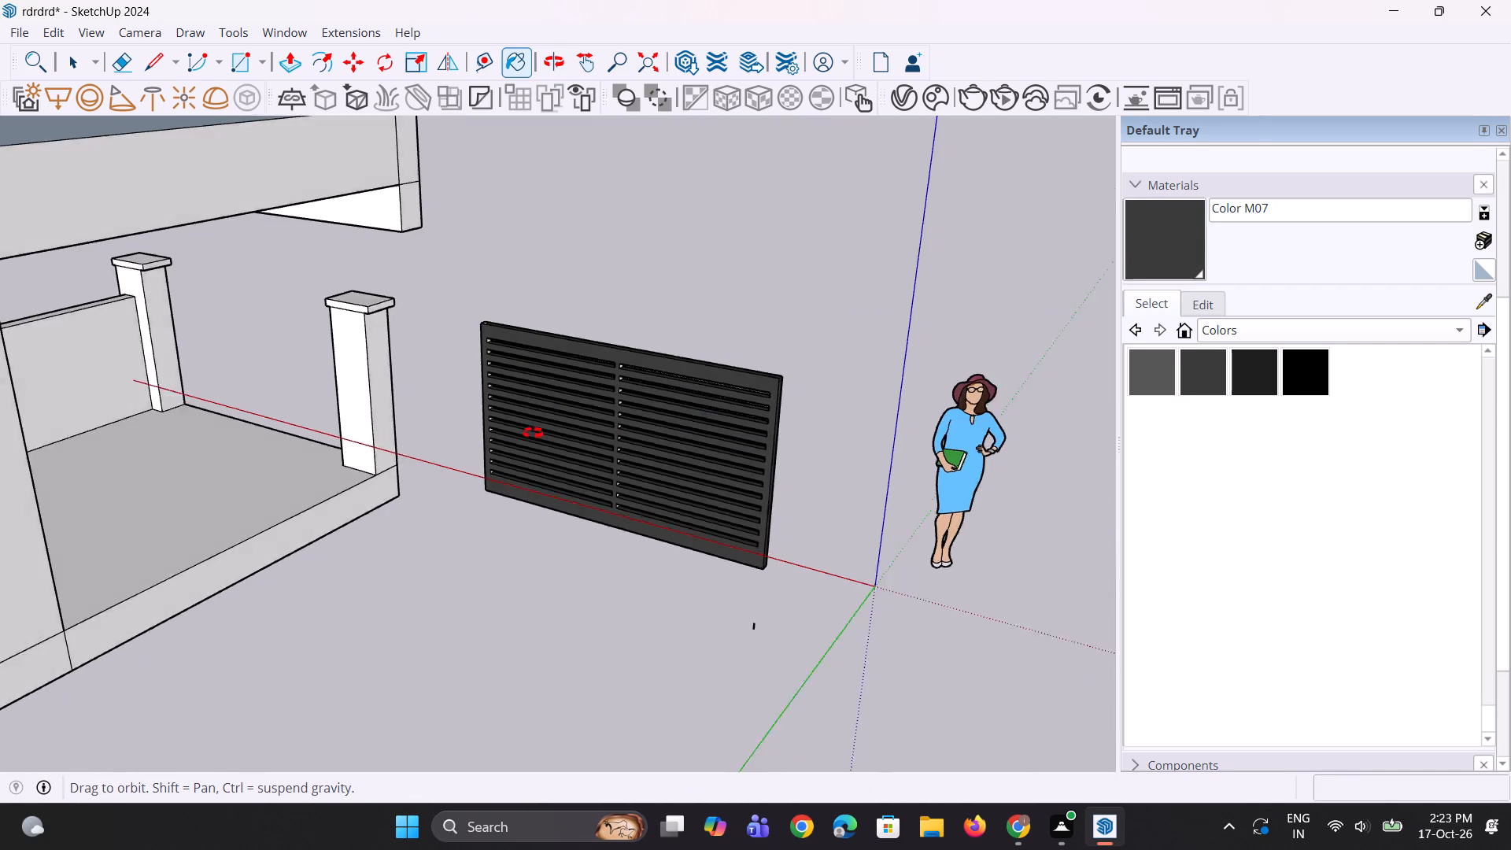
middle_drag(533, 433, 0, 255)
middle_drag(797, 357, 0, 479)
scroll(83, 459, up, 1)
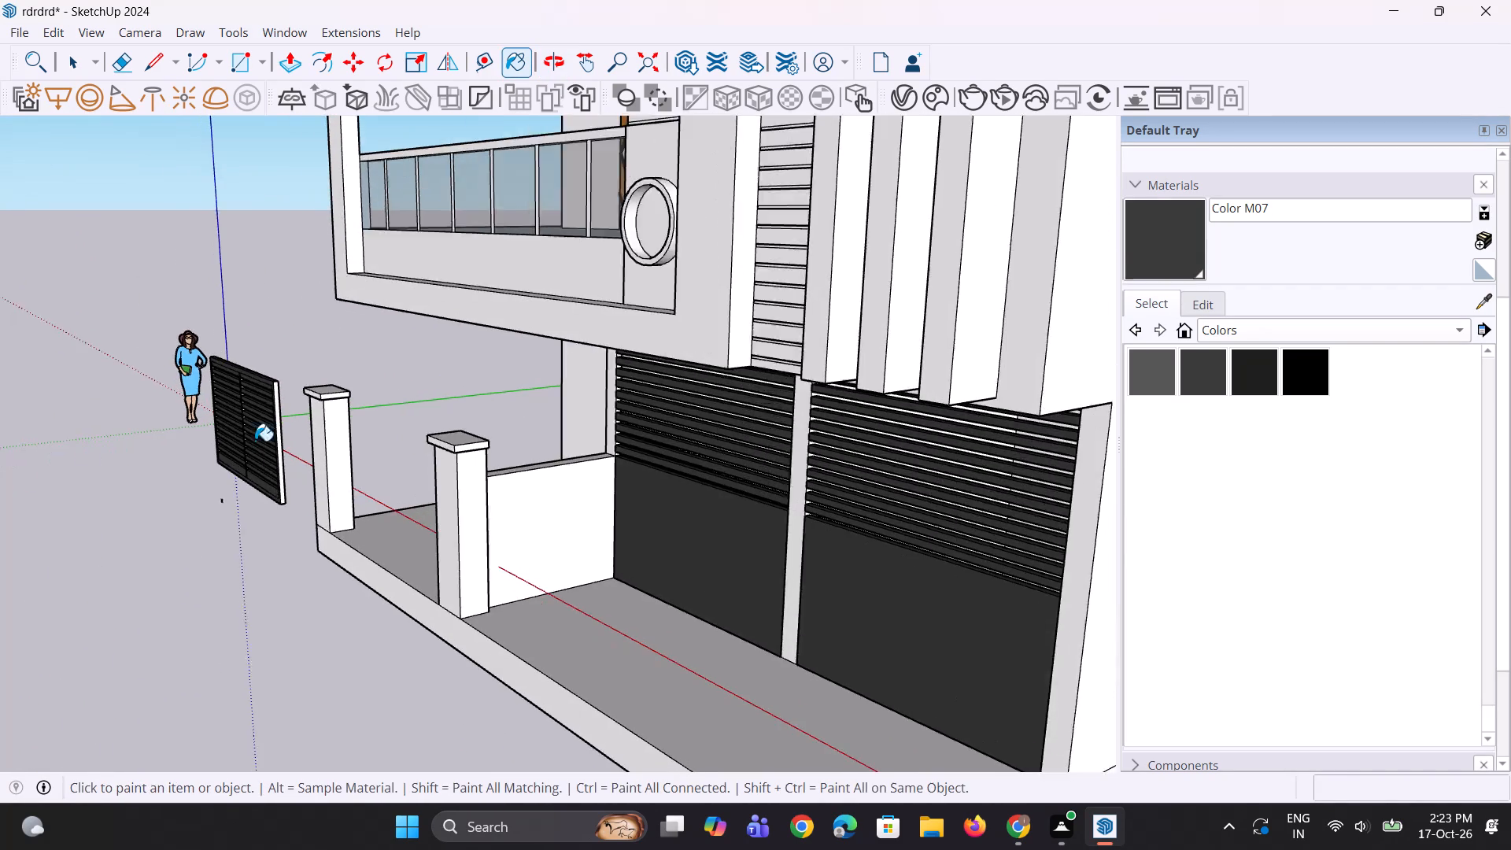
scroll(255, 441, up, 1)
scroll(309, 368, up, 8)
click(259, 389)
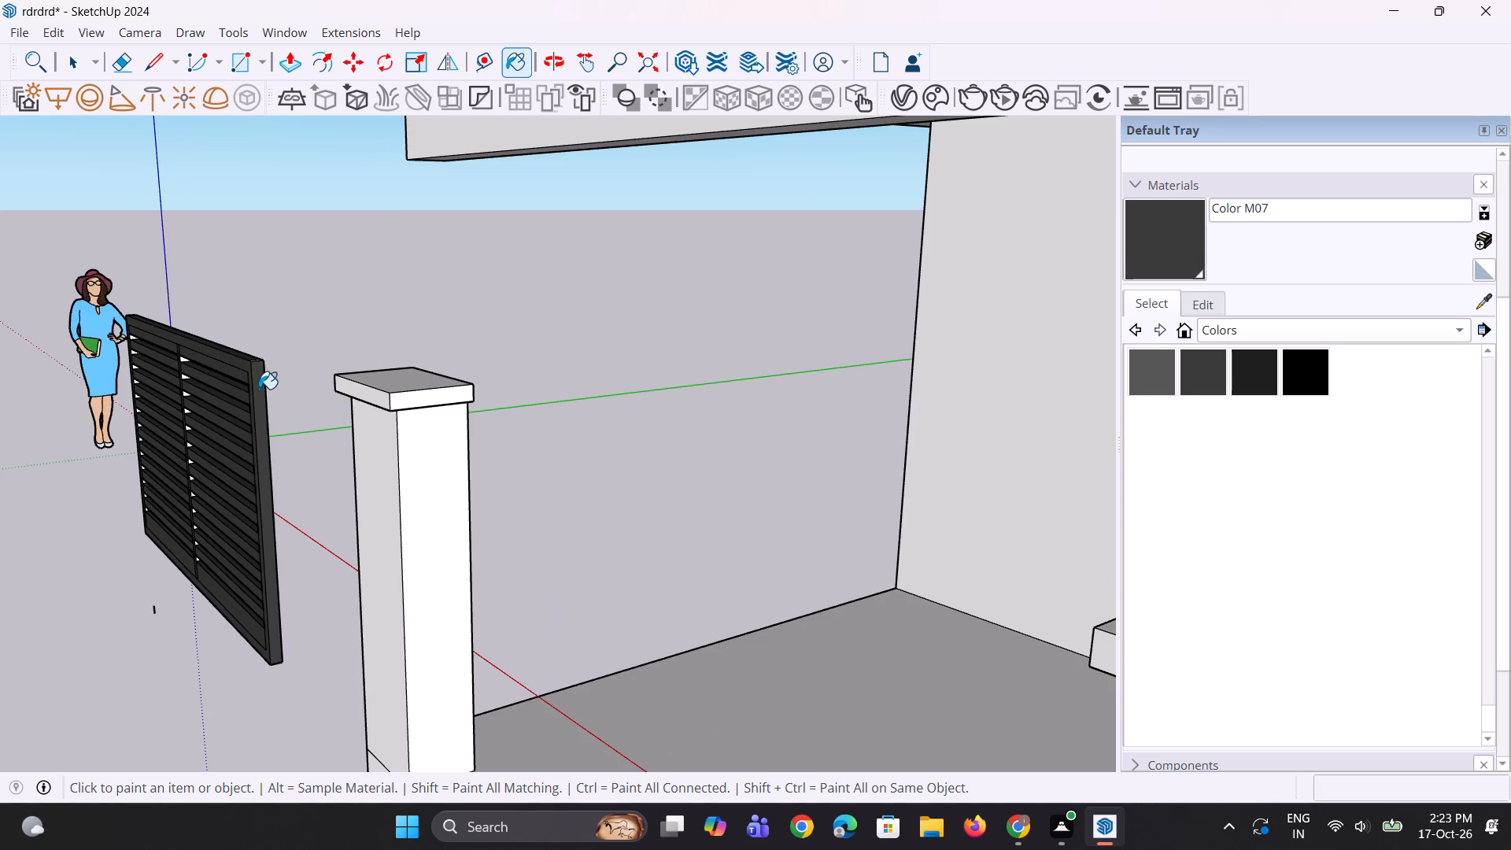
middle_drag(152, 471, 432, 512)
scroll(471, 437, up, 4)
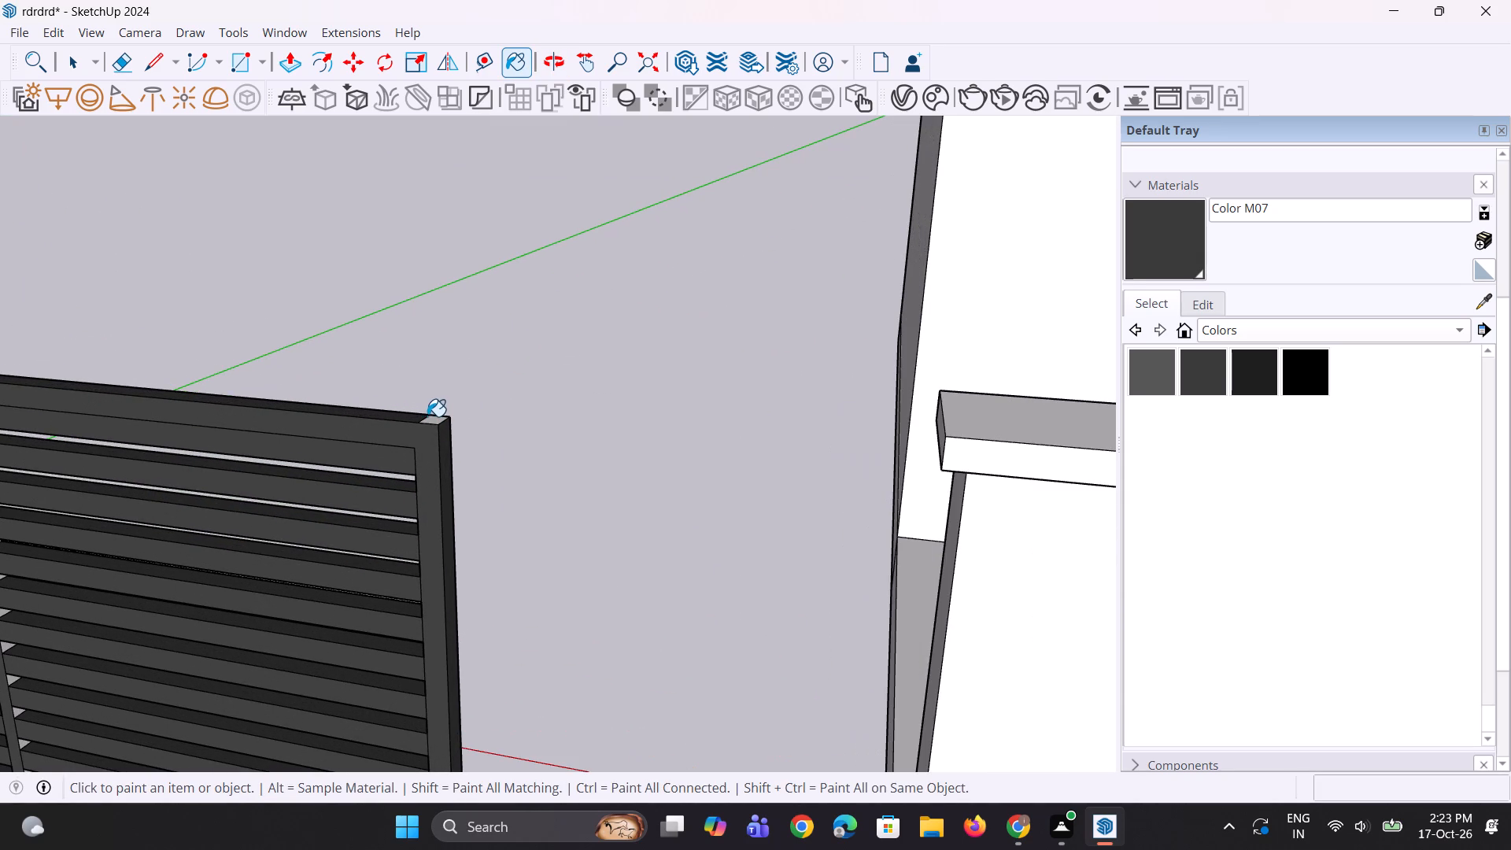
click(431, 419)
Paint the undersides of the upper slats in the bay nearest the porch with Color M07.
scroll(504, 416, down, 5)
middle_drag(257, 476, 473, 227)
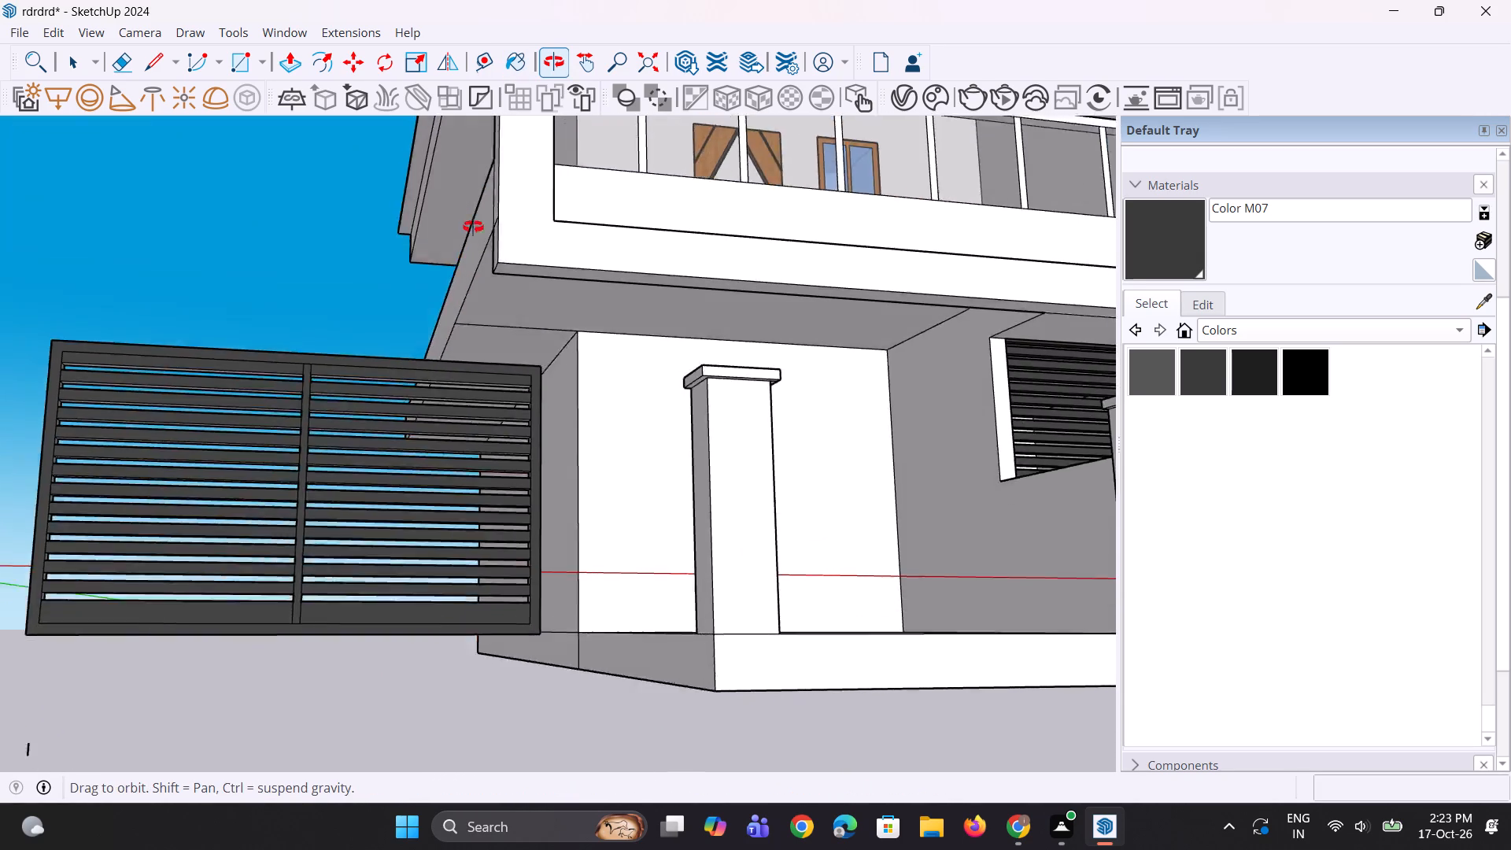
middle_drag(473, 227, 463, 123)
scroll(412, 310, up, 5)
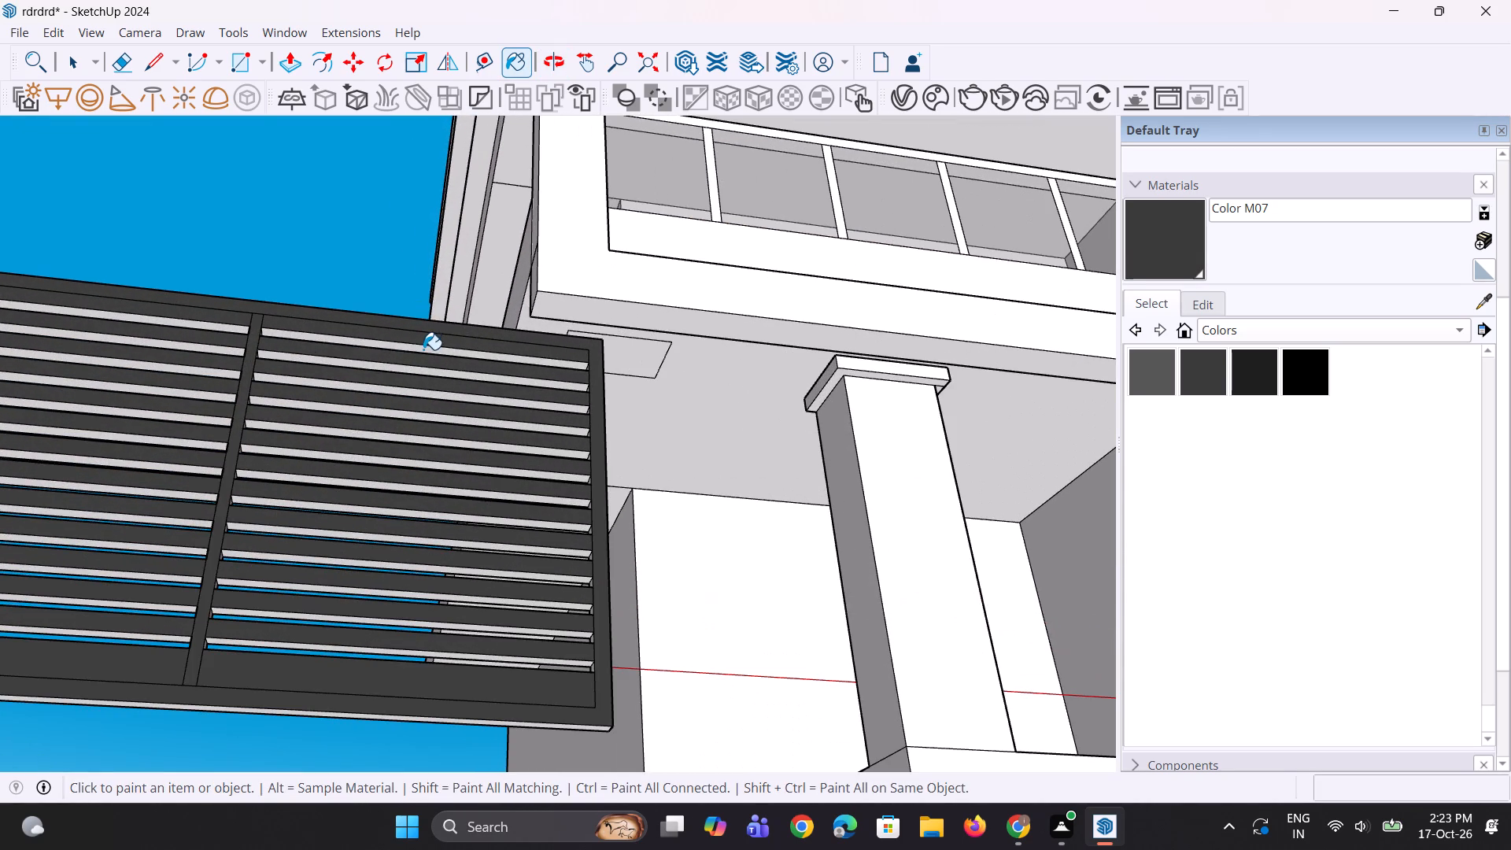
click(423, 349)
click(433, 373)
click(442, 397)
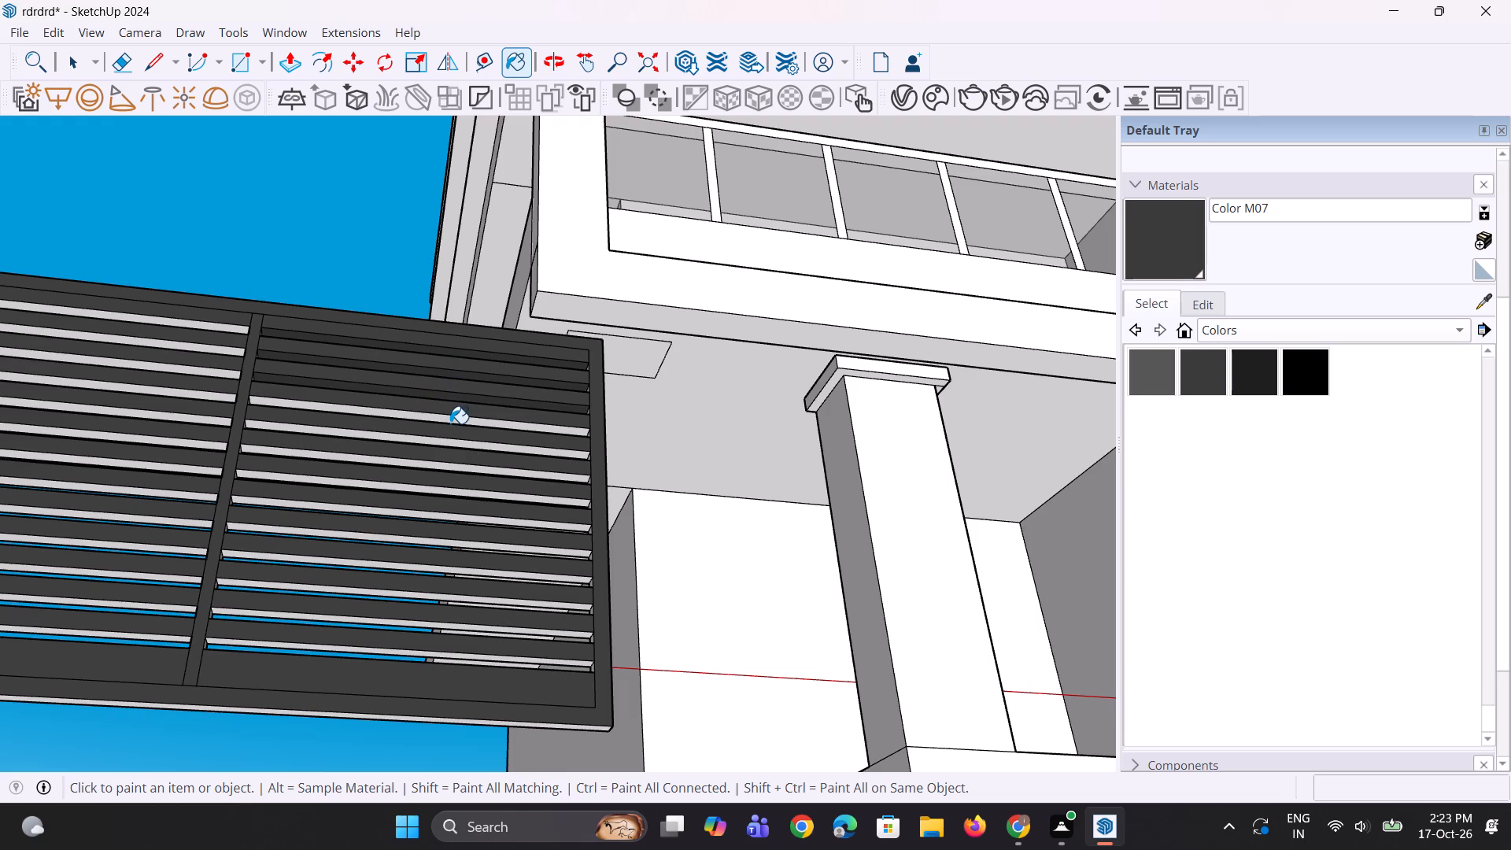
click(450, 423)
click(466, 419)
scroll(473, 456, up, 1)
click(482, 444)
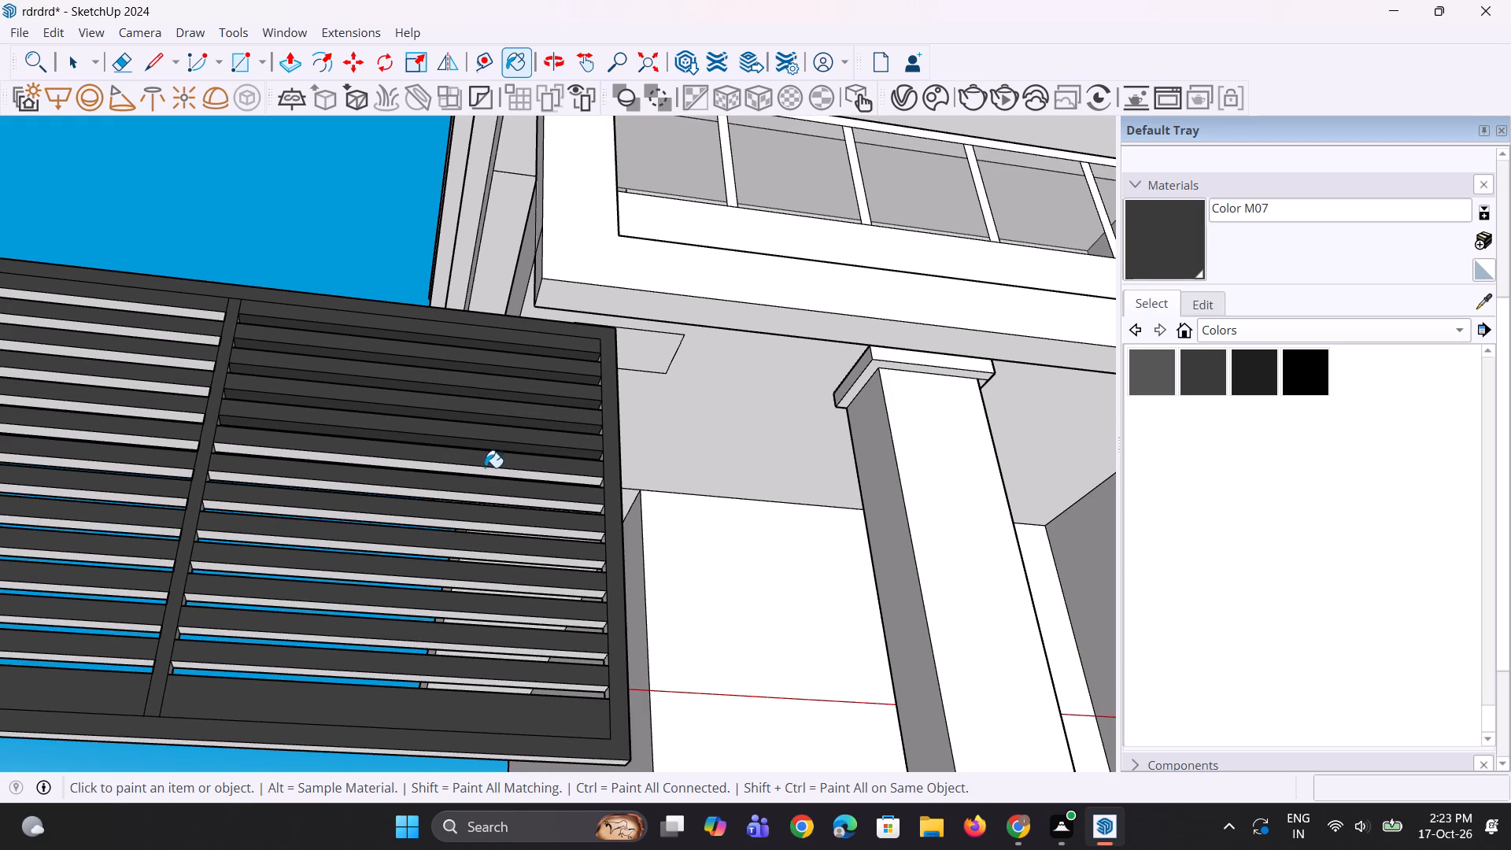
click(485, 471)
Paint the undersides of the remaining lower slats in the bay nearest the porch with Color M07.
scroll(465, 456, down, 2)
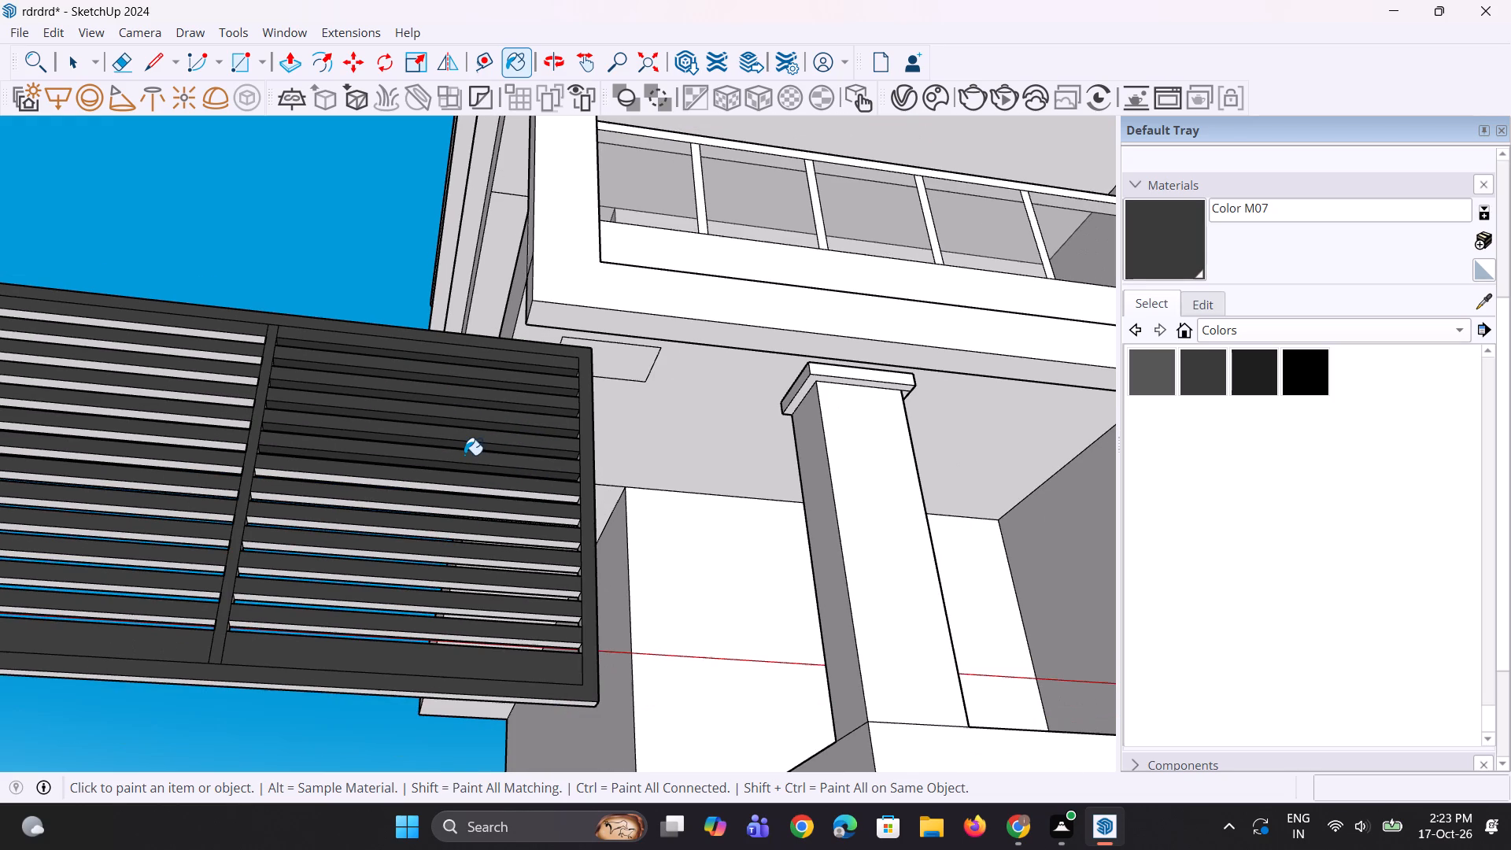
scroll(436, 522, up, 2)
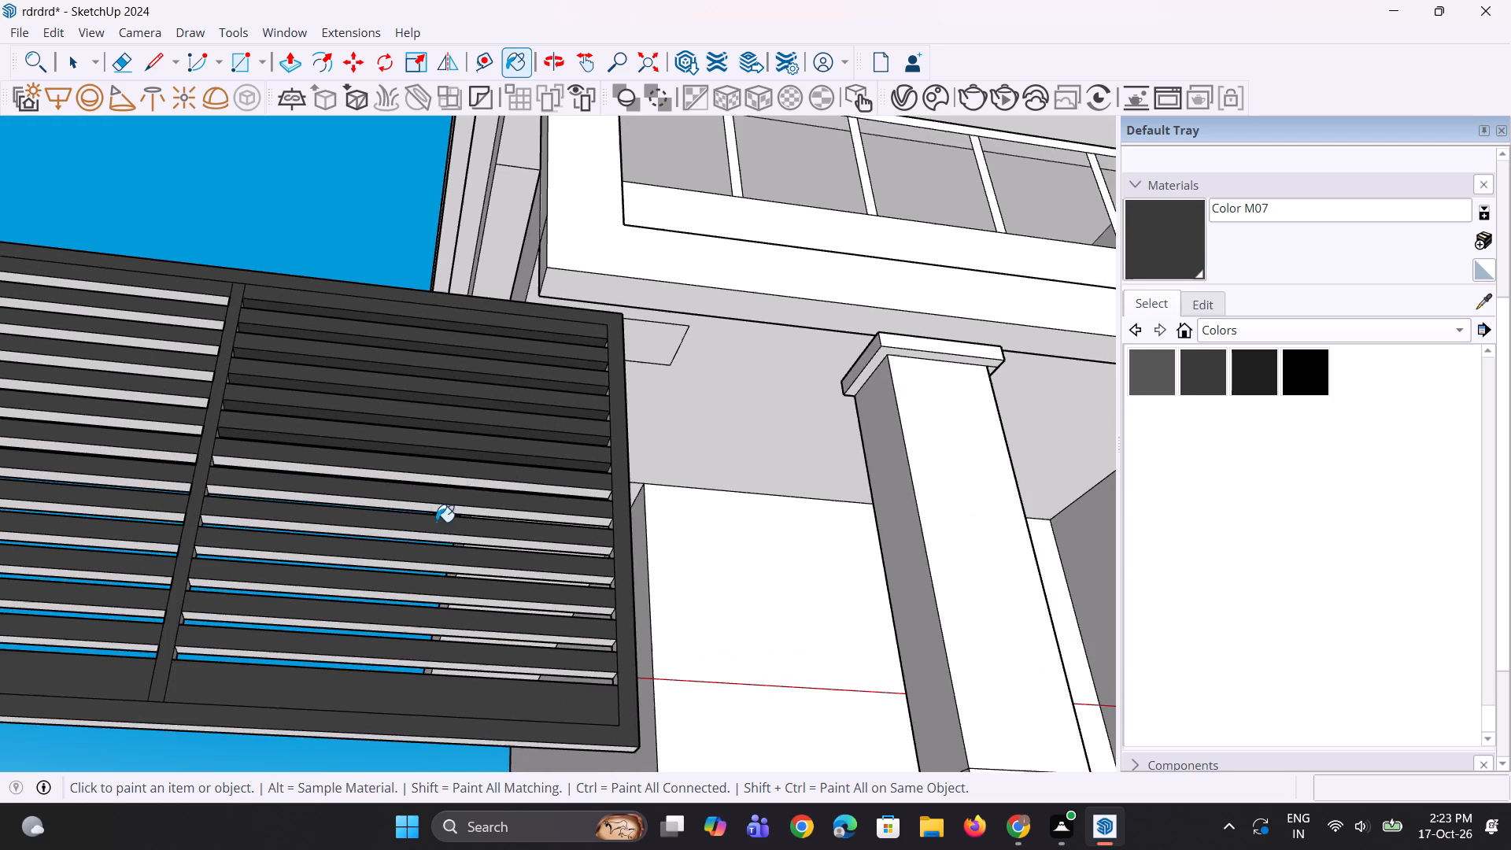
scroll(461, 503, up, 2)
click(482, 479)
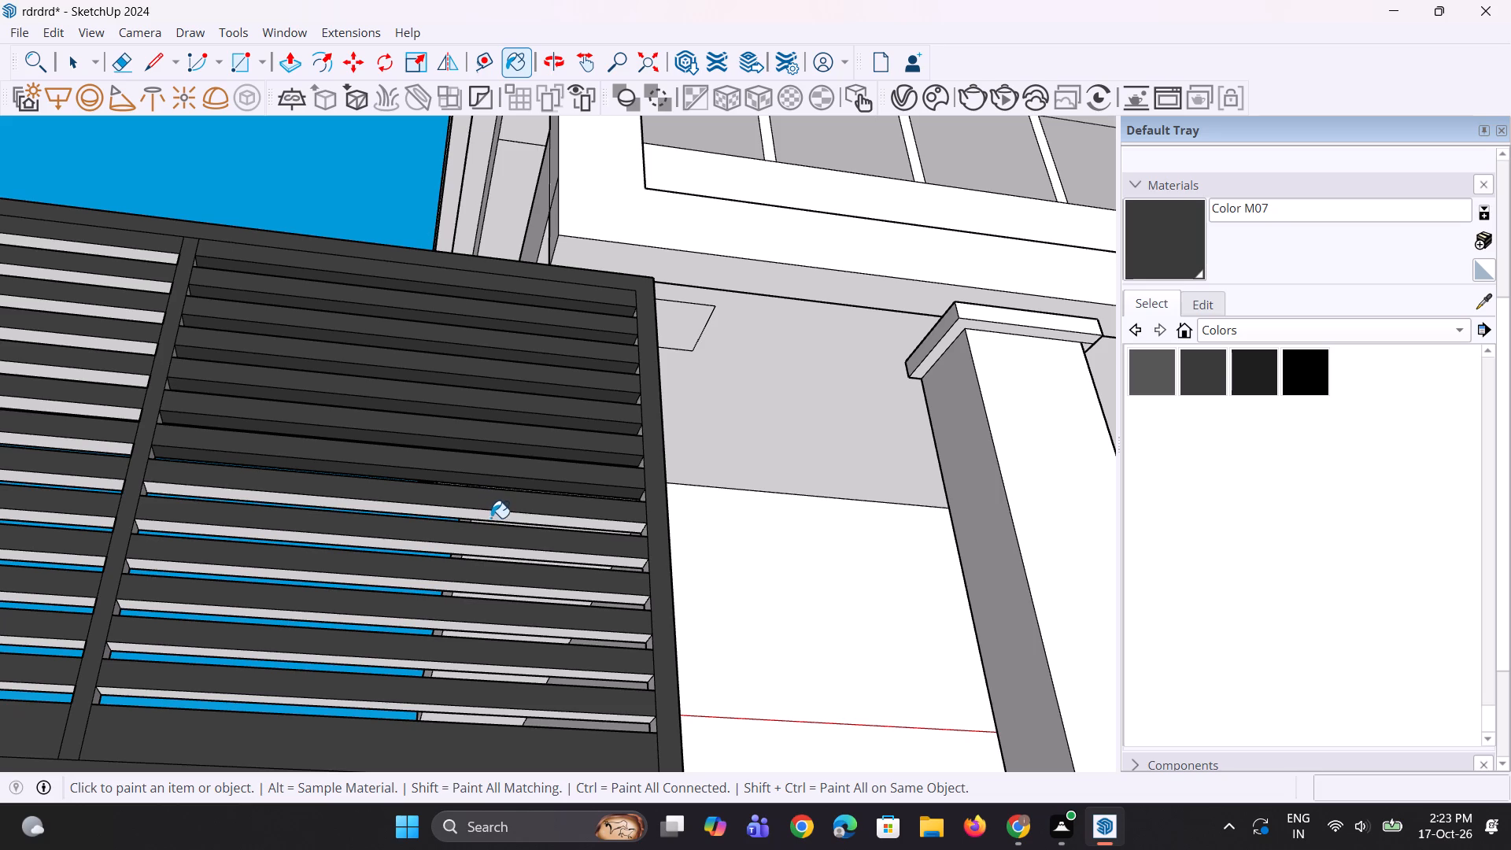
click(491, 518)
click(495, 552)
click(497, 591)
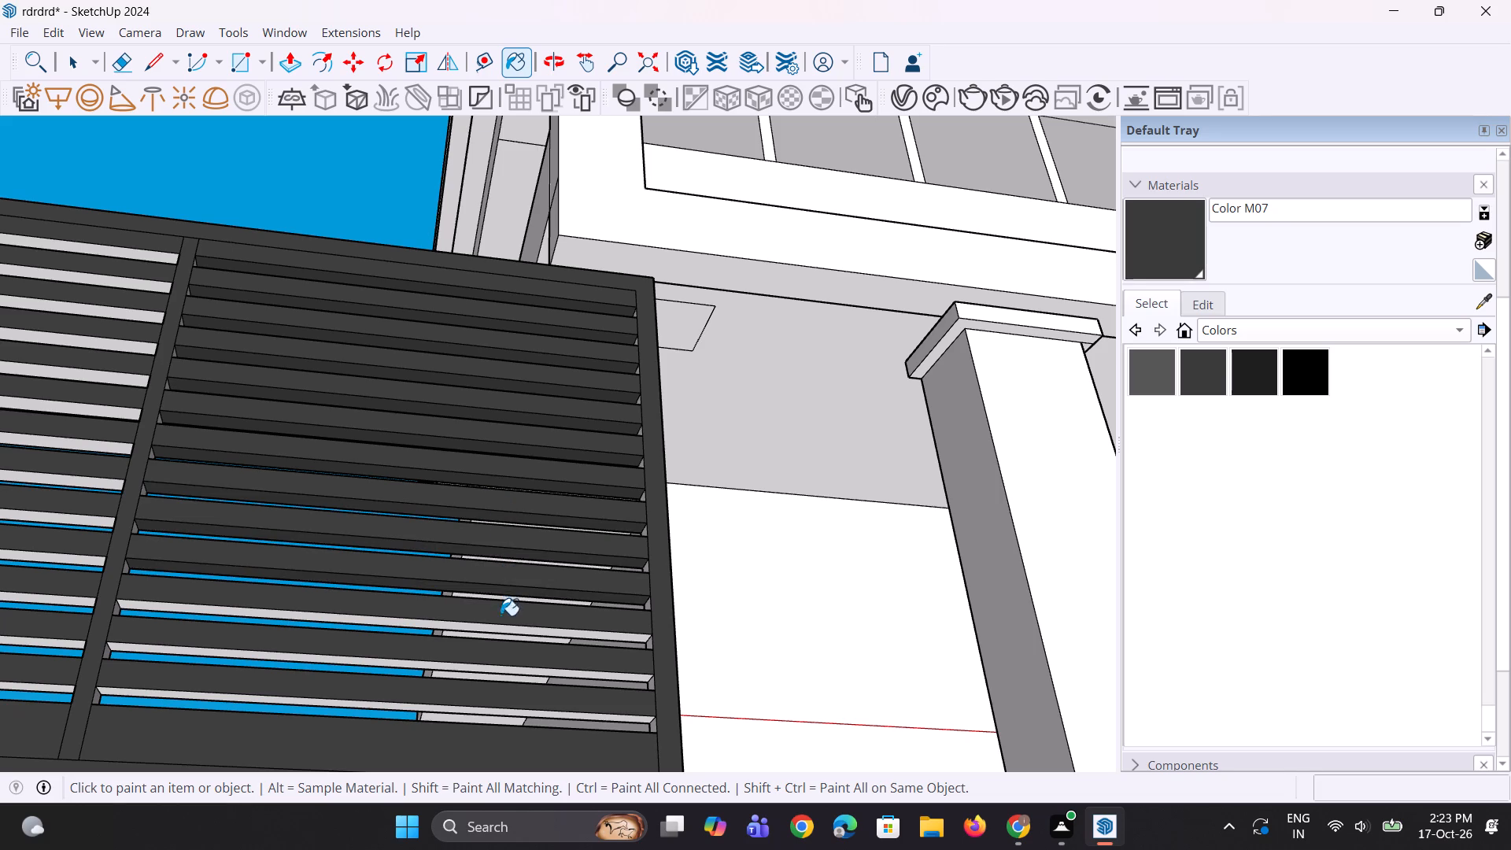
click(503, 627)
click(501, 671)
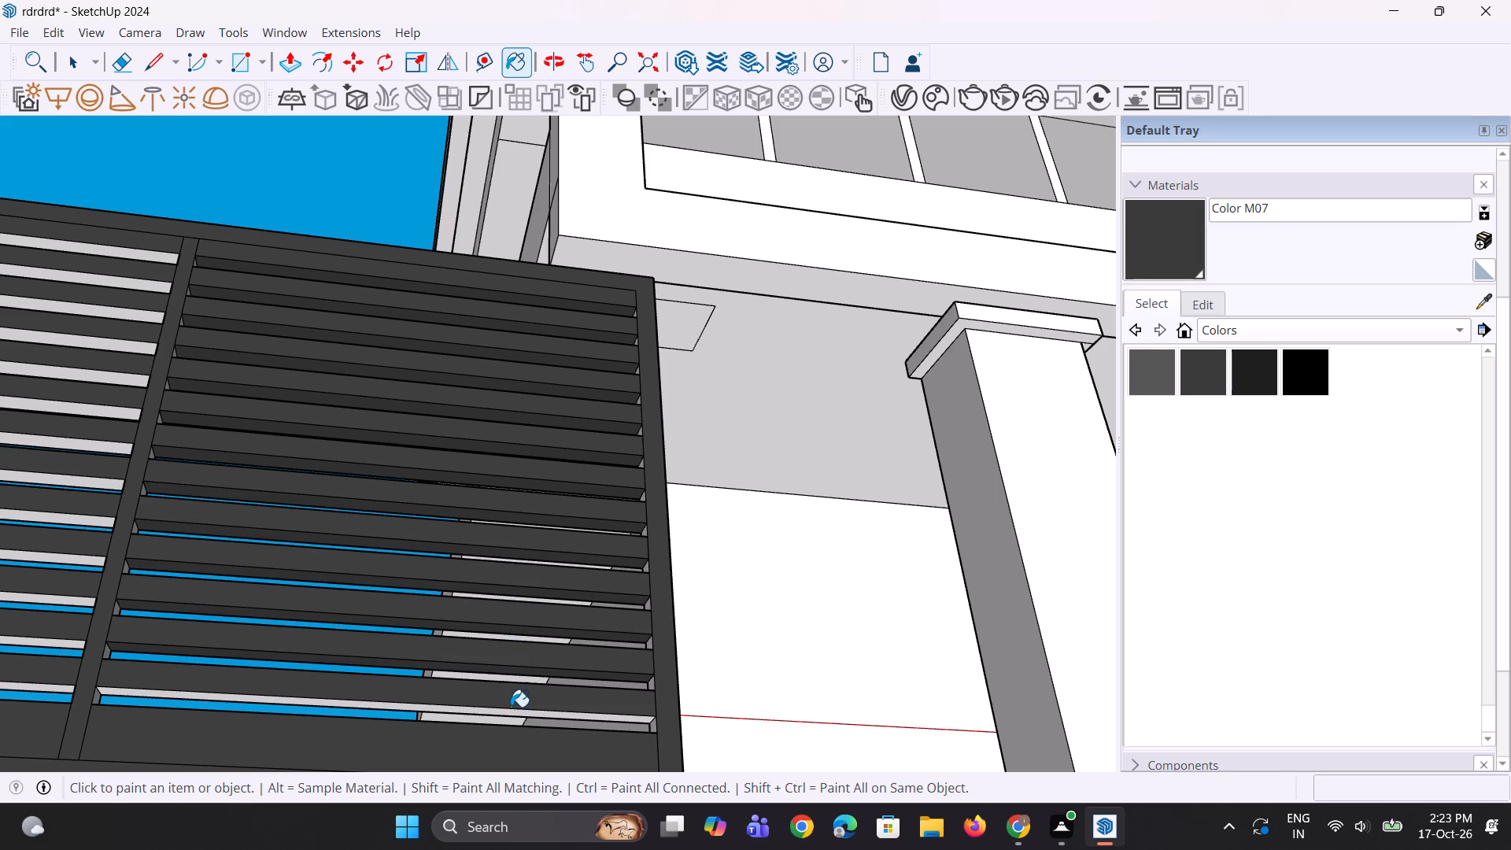
click(515, 712)
Paint the underside of the panel frame's bottom rail with Color M07.
scroll(552, 593, down, 3)
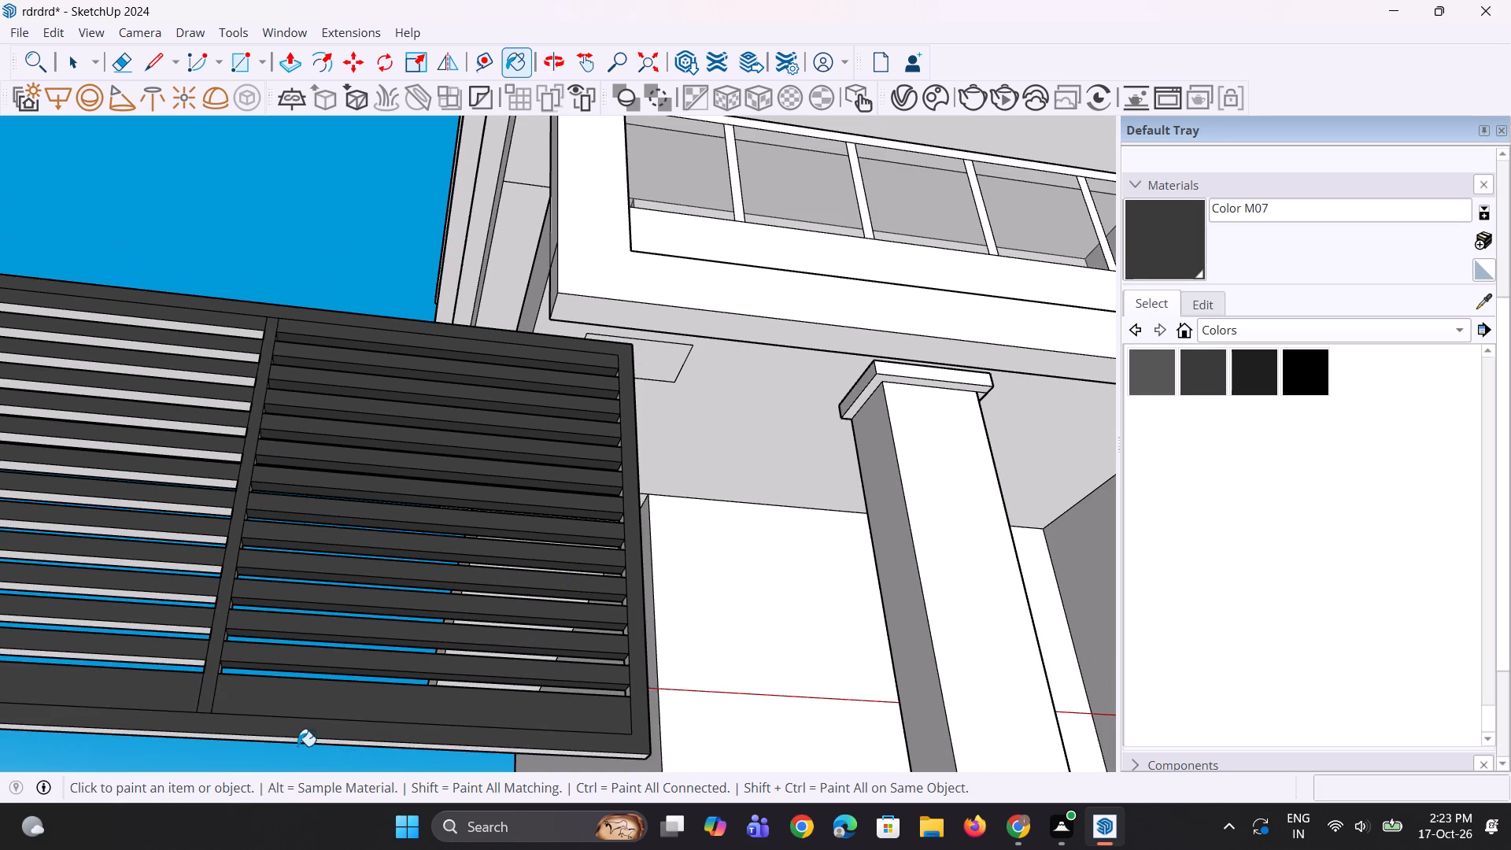
click(309, 745)
click(310, 745)
scroll(313, 745, up, 2)
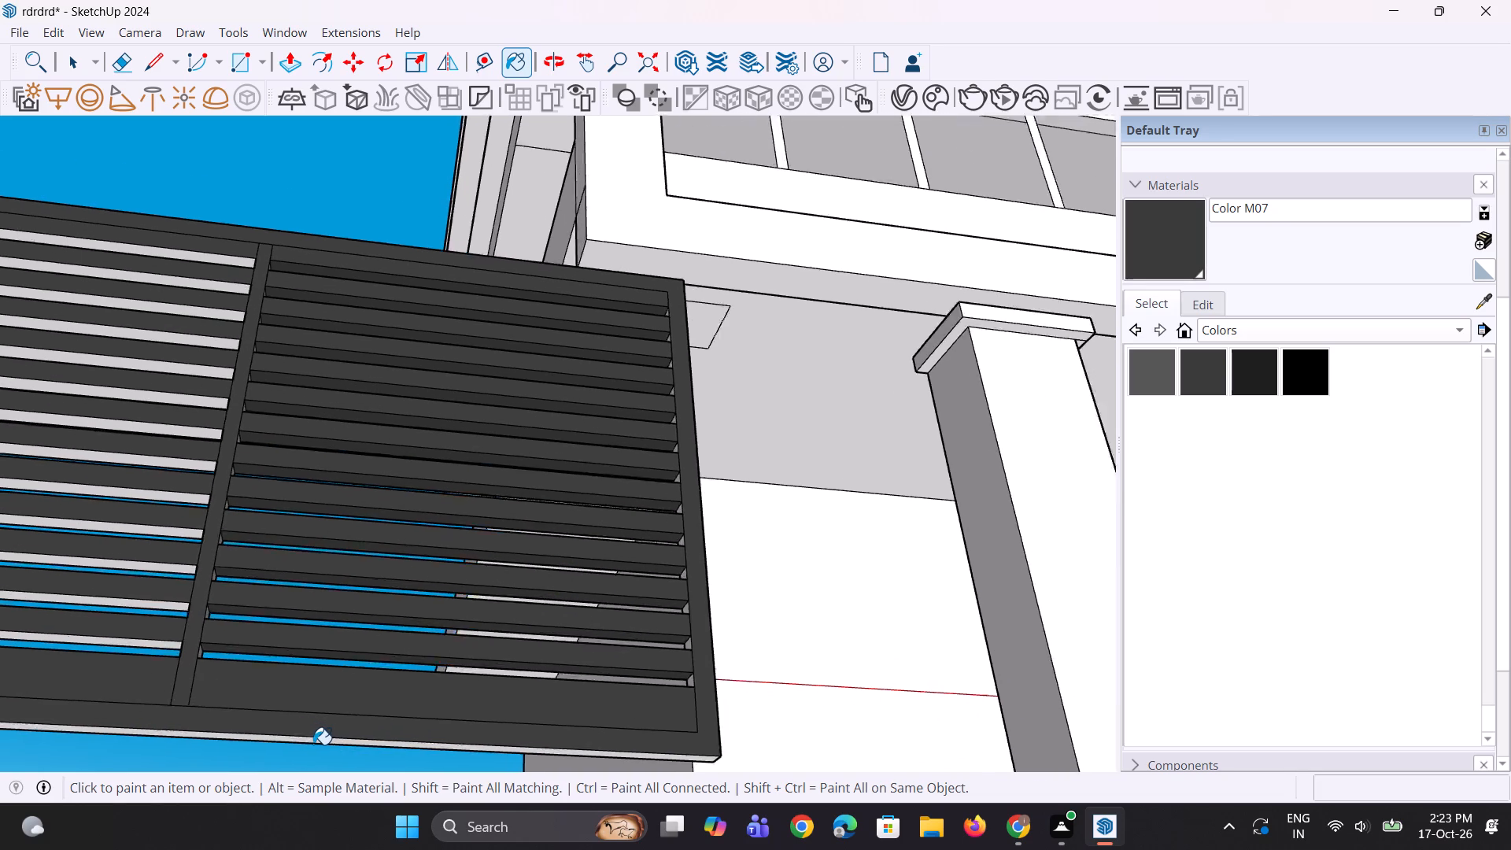
scroll(313, 745, up, 3)
click(327, 741)
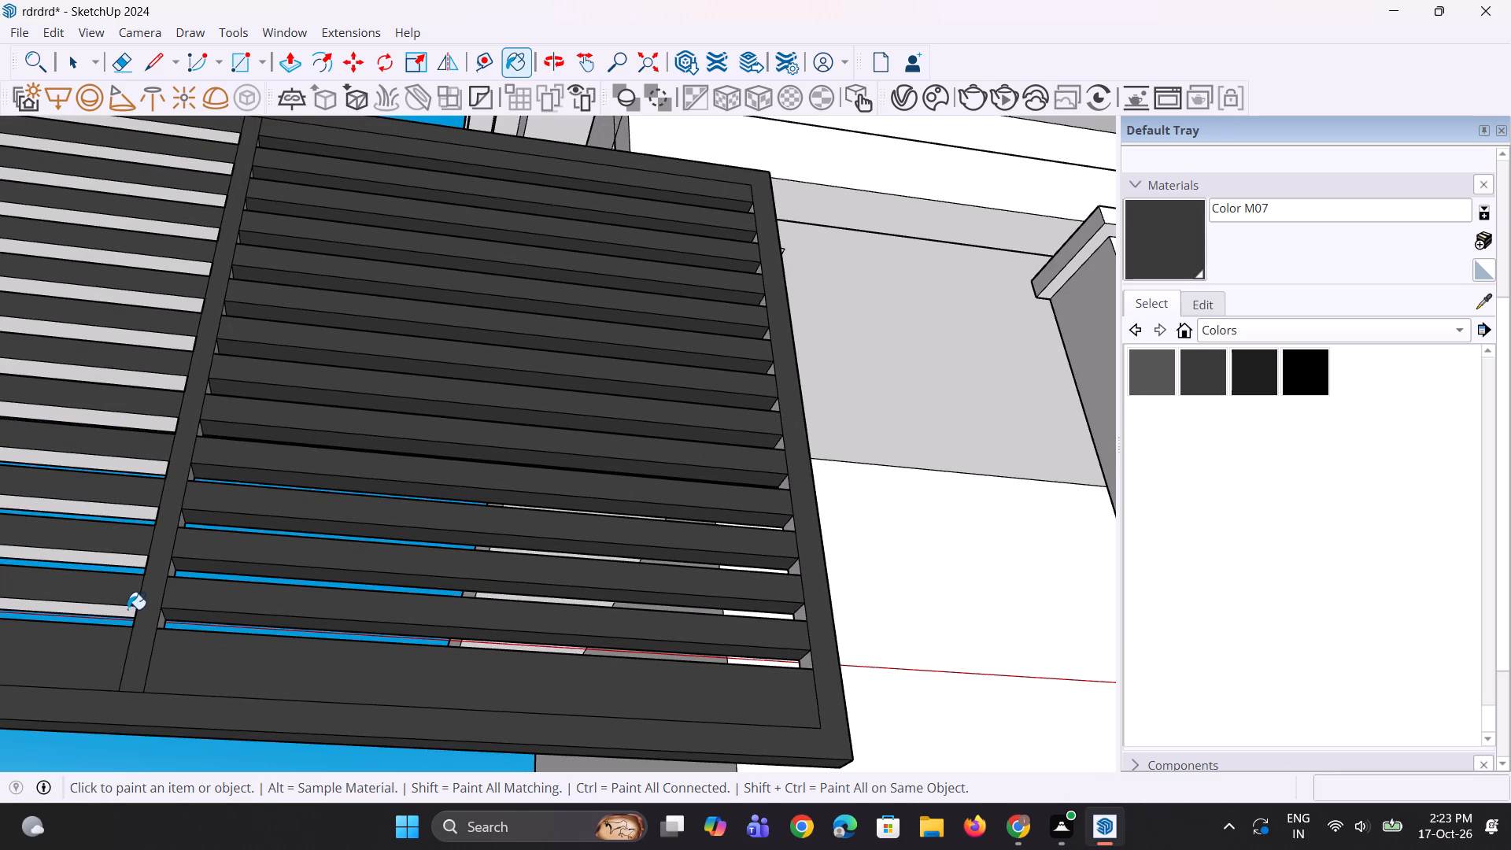
Paint the undersides of the six lowest slats in the bay farthest from the porch with Color M07.
click(127, 609)
click(131, 560)
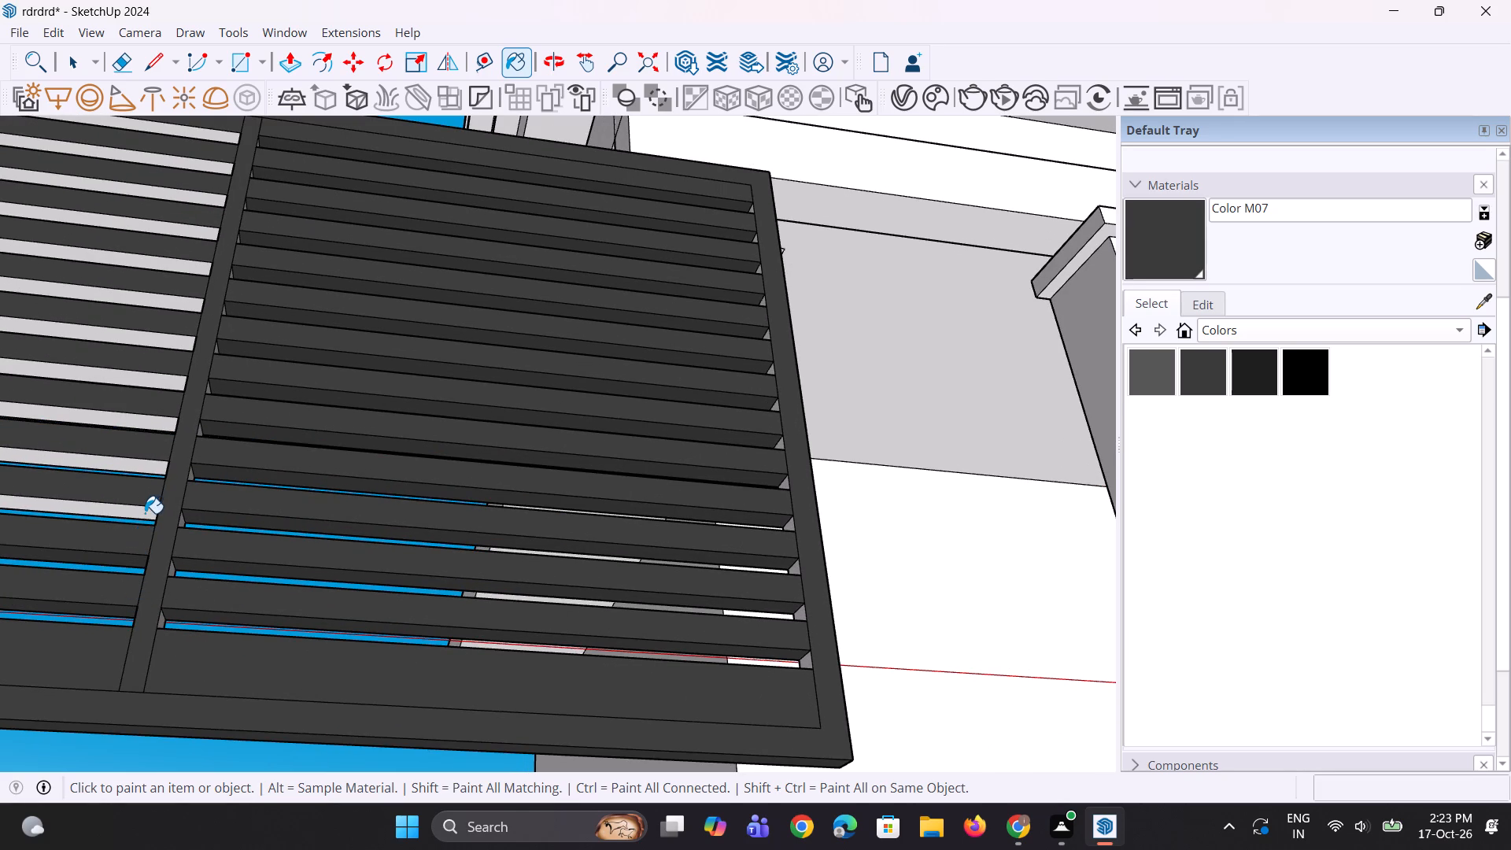
click(145, 513)
click(153, 473)
click(159, 427)
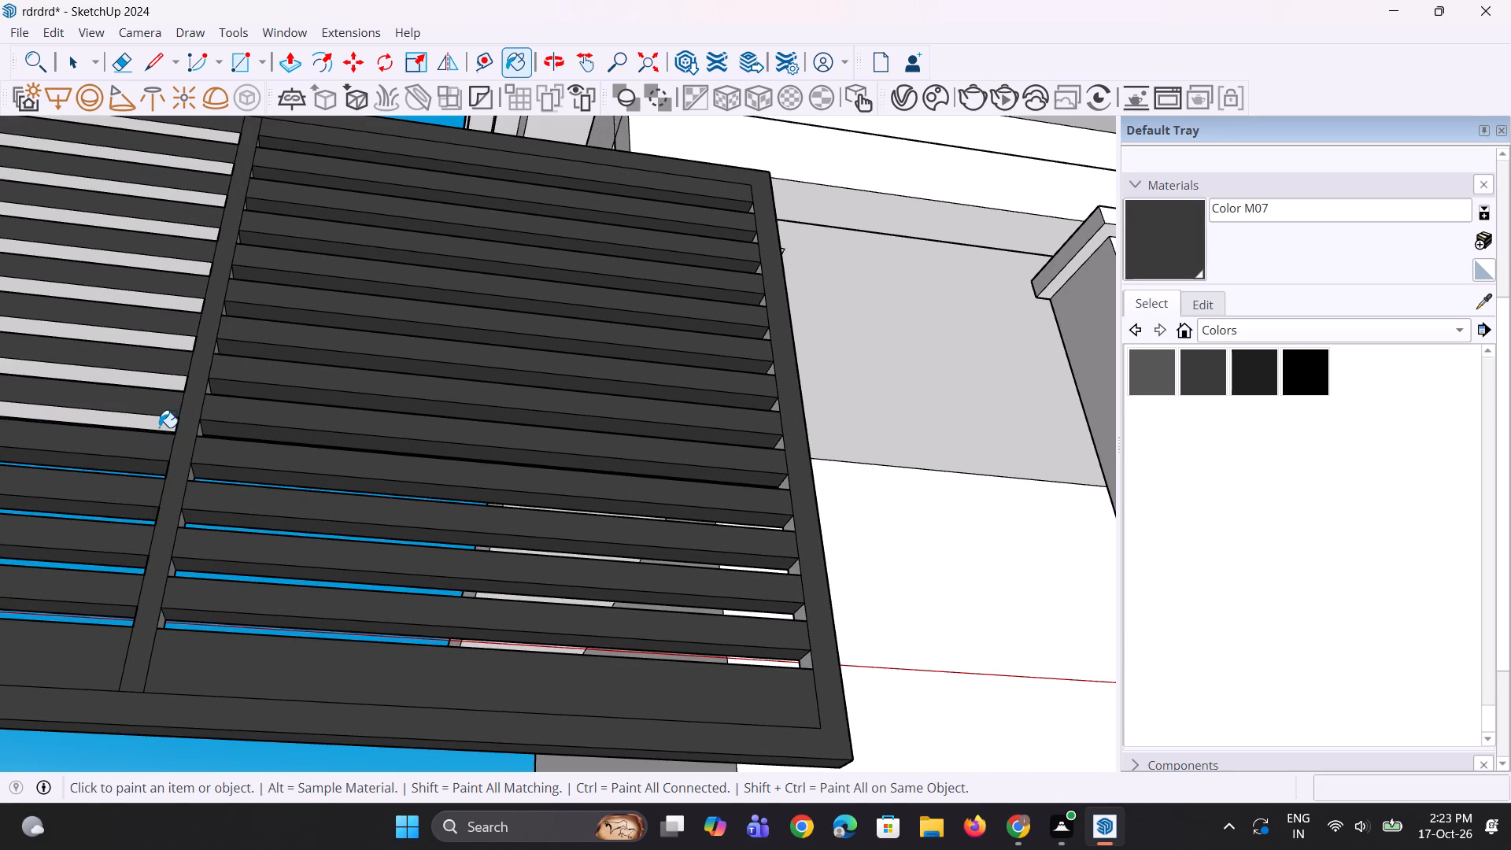
click(168, 386)
Paint the undersides of the remaining slats and top rail in the bay farthest from the porch with Color M07.
middle_drag(182, 431, 179, 499)
scroll(170, 353, up, 2)
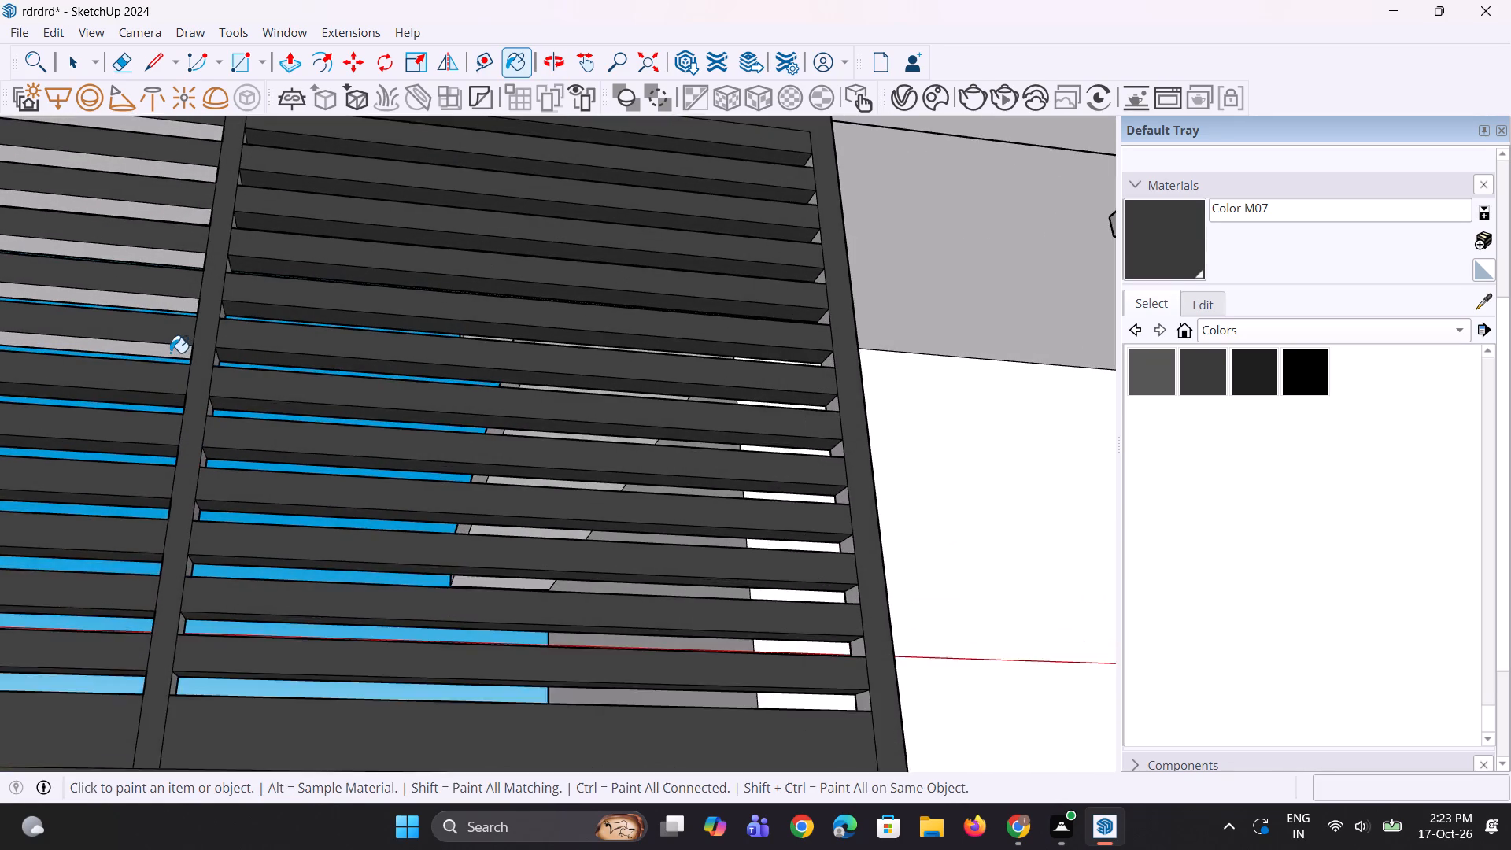
click(170, 352)
click(179, 304)
click(185, 253)
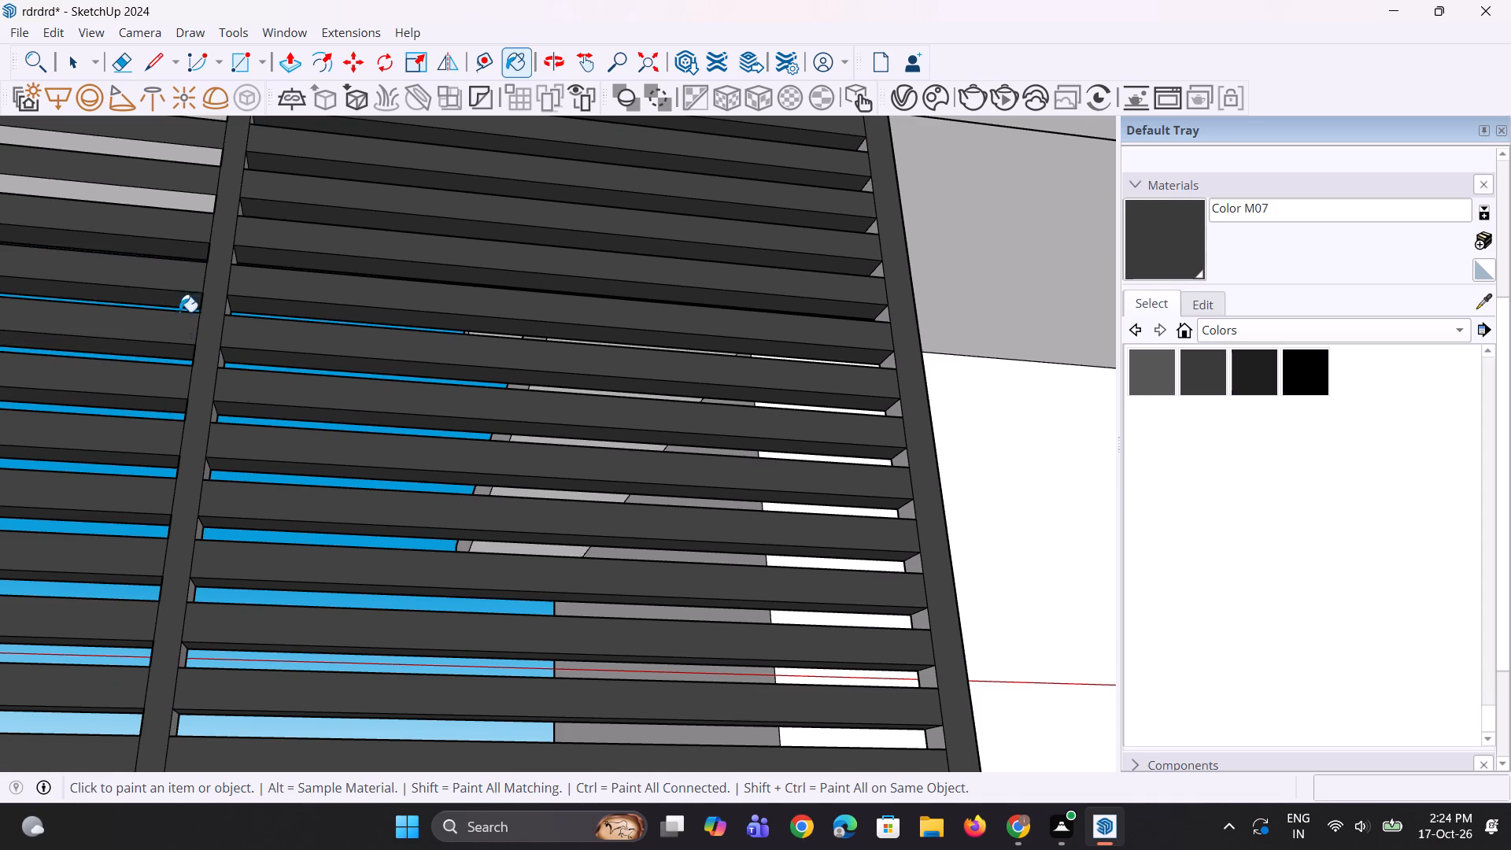
scroll(169, 405, down, 4)
scroll(179, 269, up, 2)
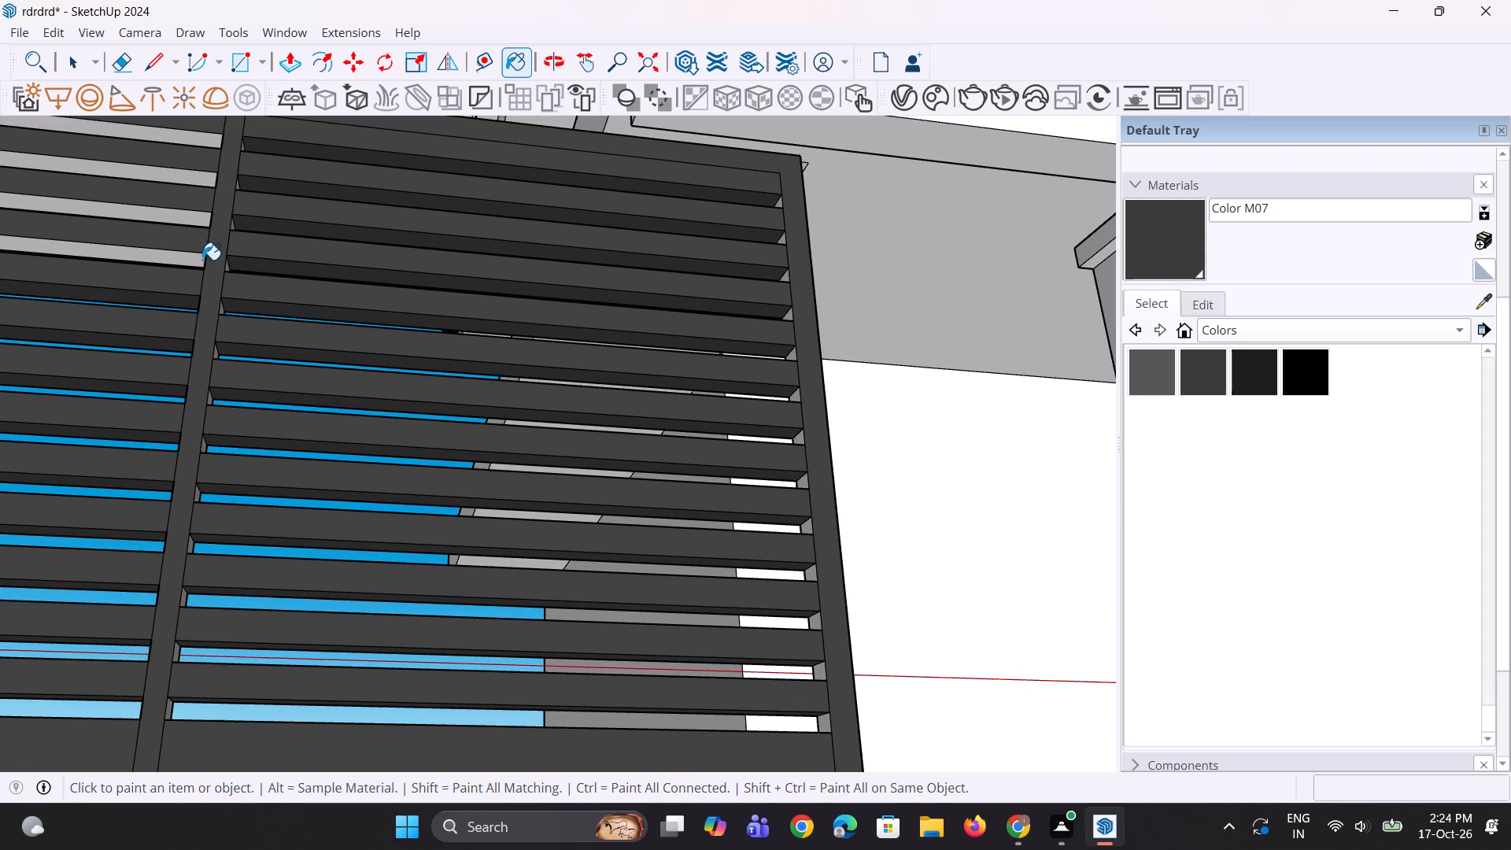
click(195, 260)
click(199, 223)
scroll(187, 422, down, 4)
scroll(163, 201, up, 6)
click(190, 219)
click(212, 275)
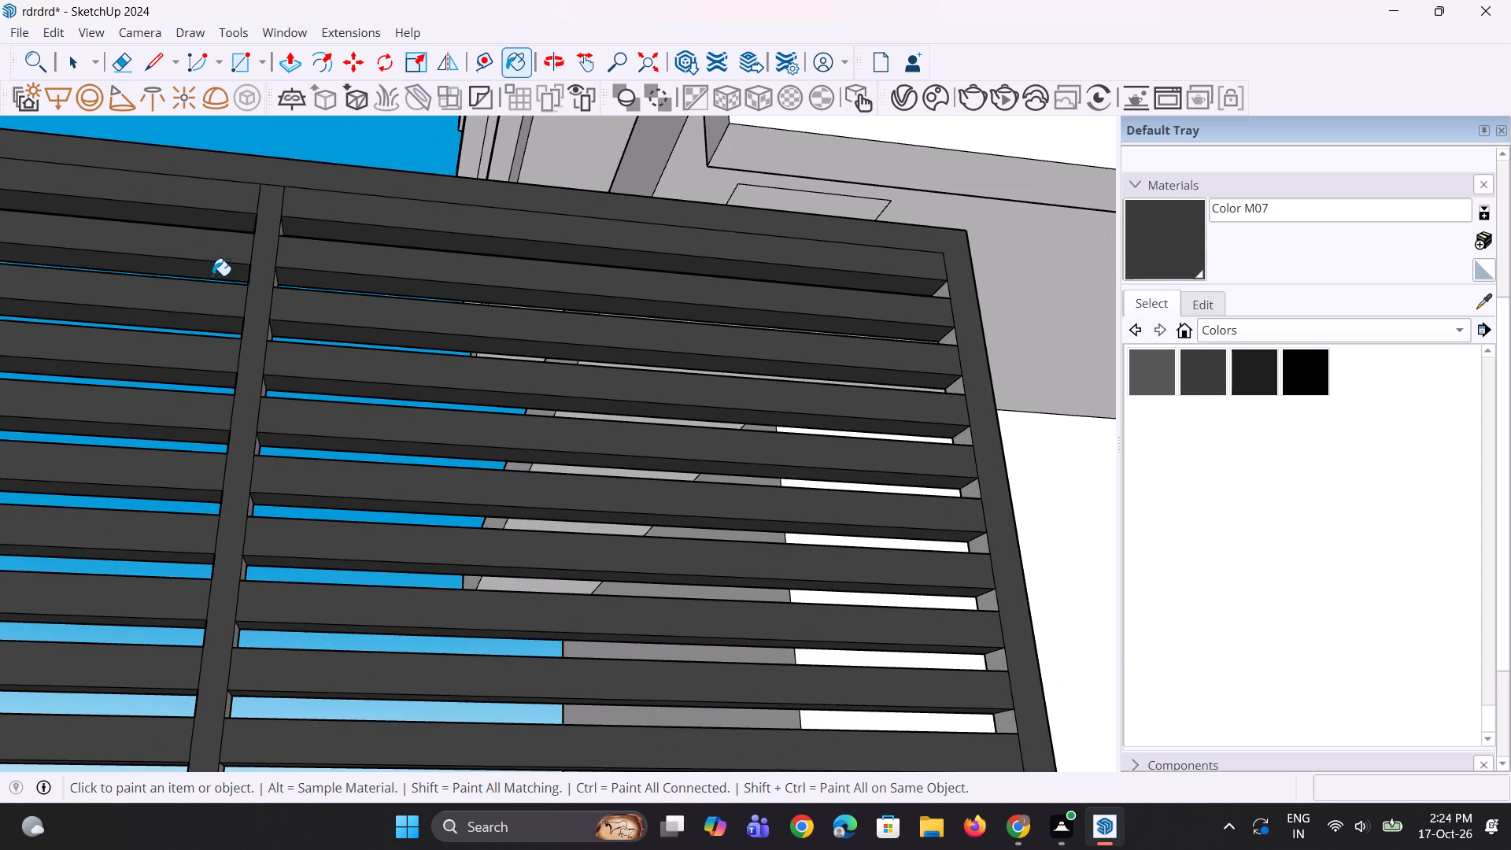
Paint the inner side face of the stile nearest the porch with Color M07 in the upper gaps between slats.
scroll(301, 354, down, 5)
middle_drag(556, 378, 696, 533)
scroll(763, 392, up, 3)
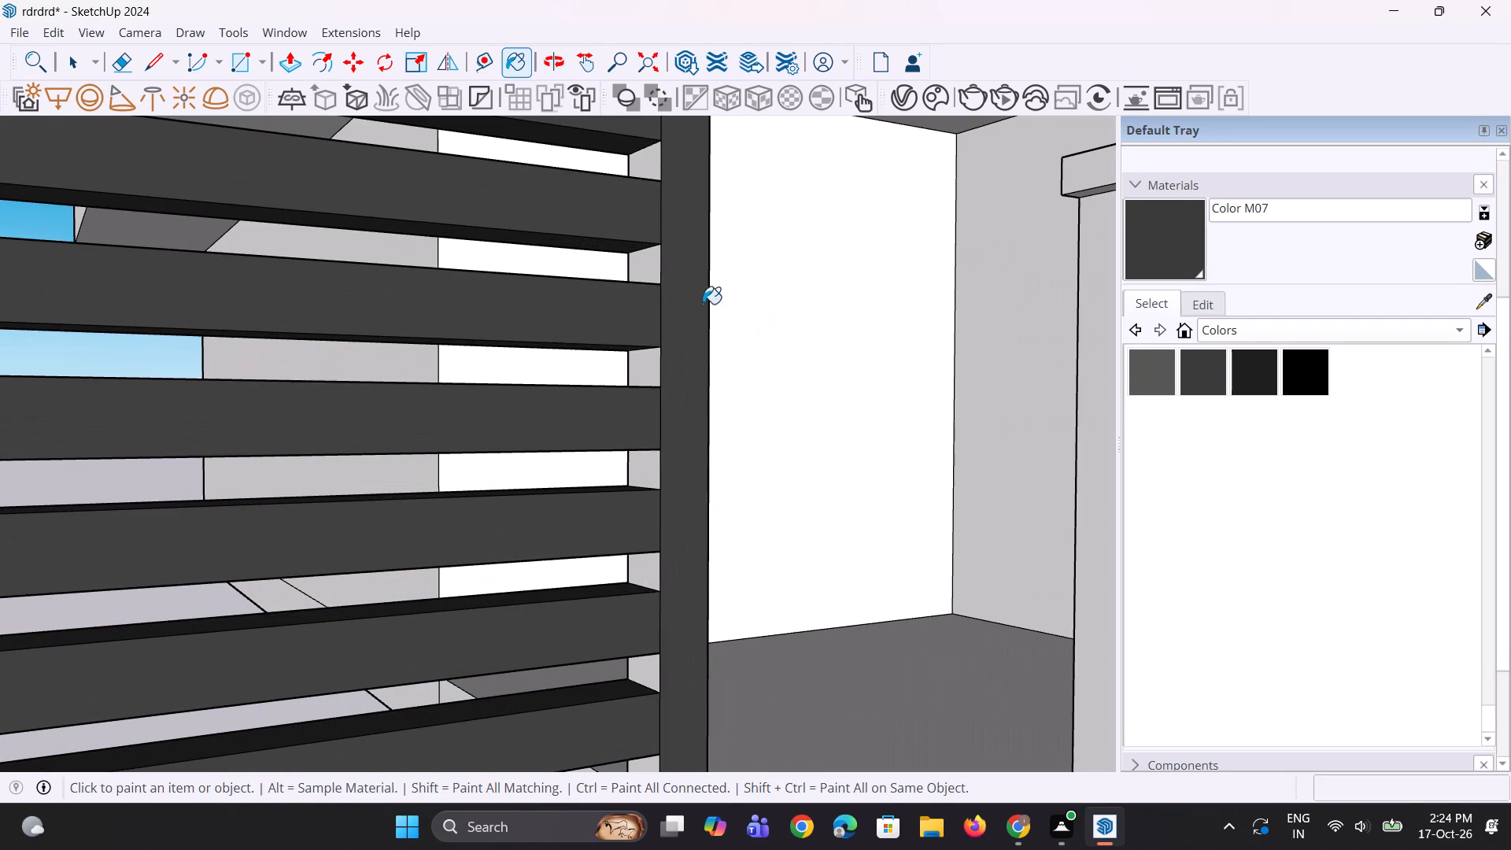
click(652, 164)
click(649, 269)
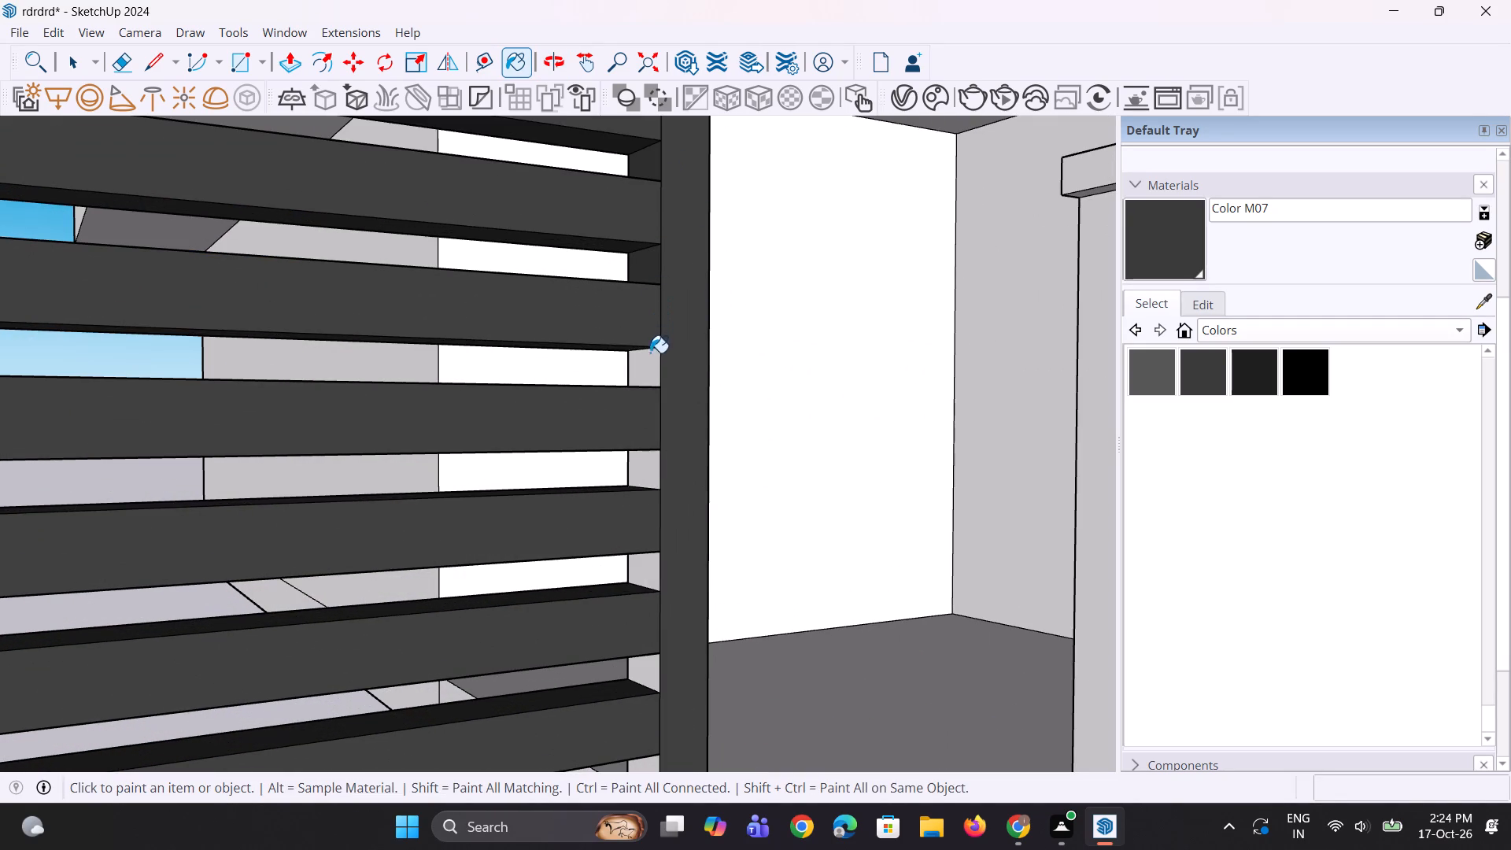
click(648, 370)
click(638, 470)
click(645, 560)
scroll(642, 467, down, 4)
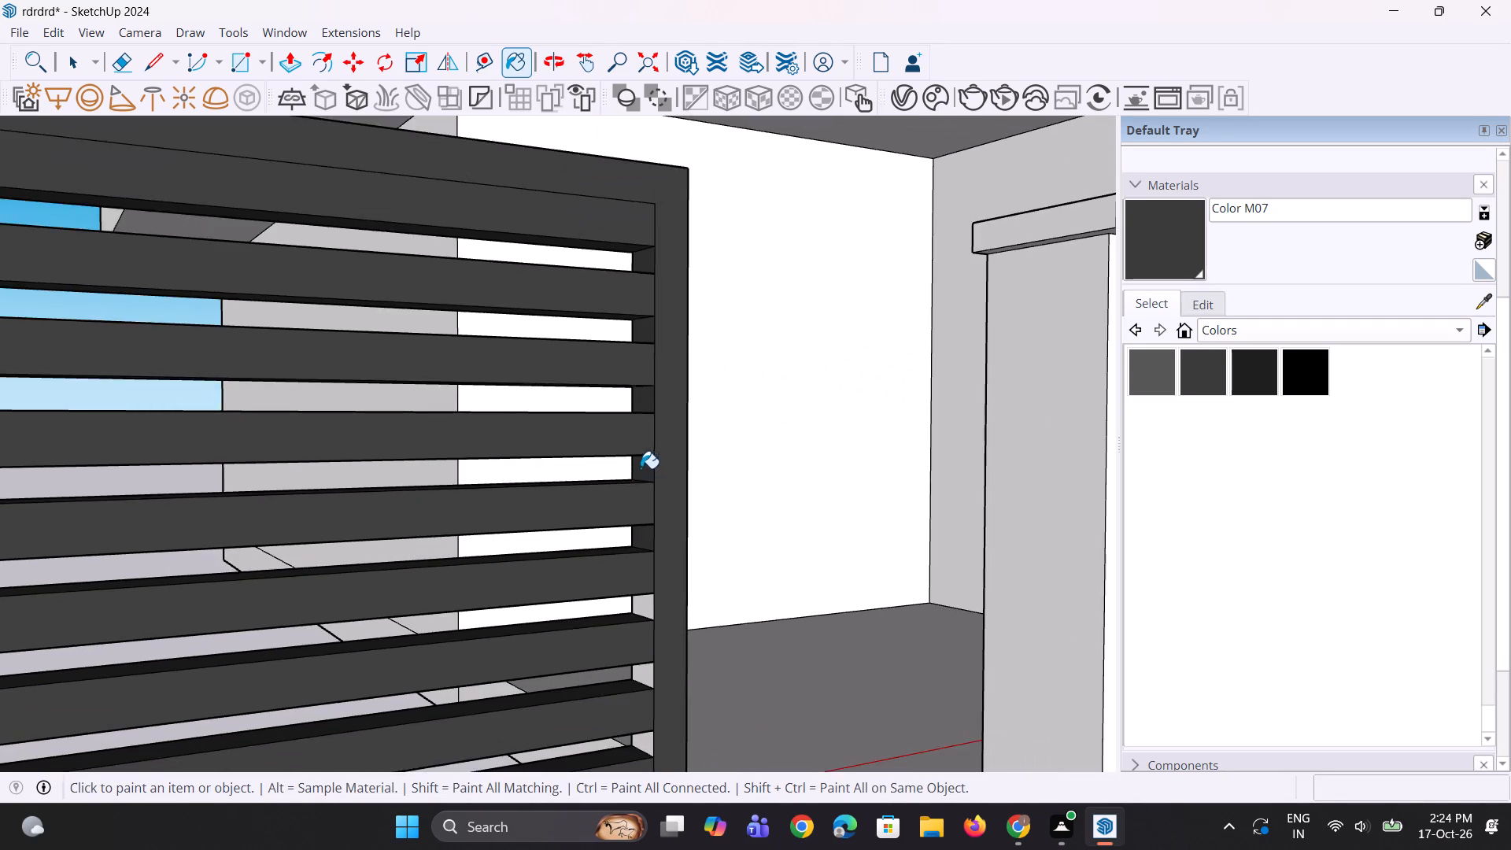
scroll(651, 650, up, 2)
click(641, 602)
click(648, 682)
Paint the inner side face of the stile nearest the porch with Color M07 in the remaining lower gaps.
scroll(630, 531, down, 5)
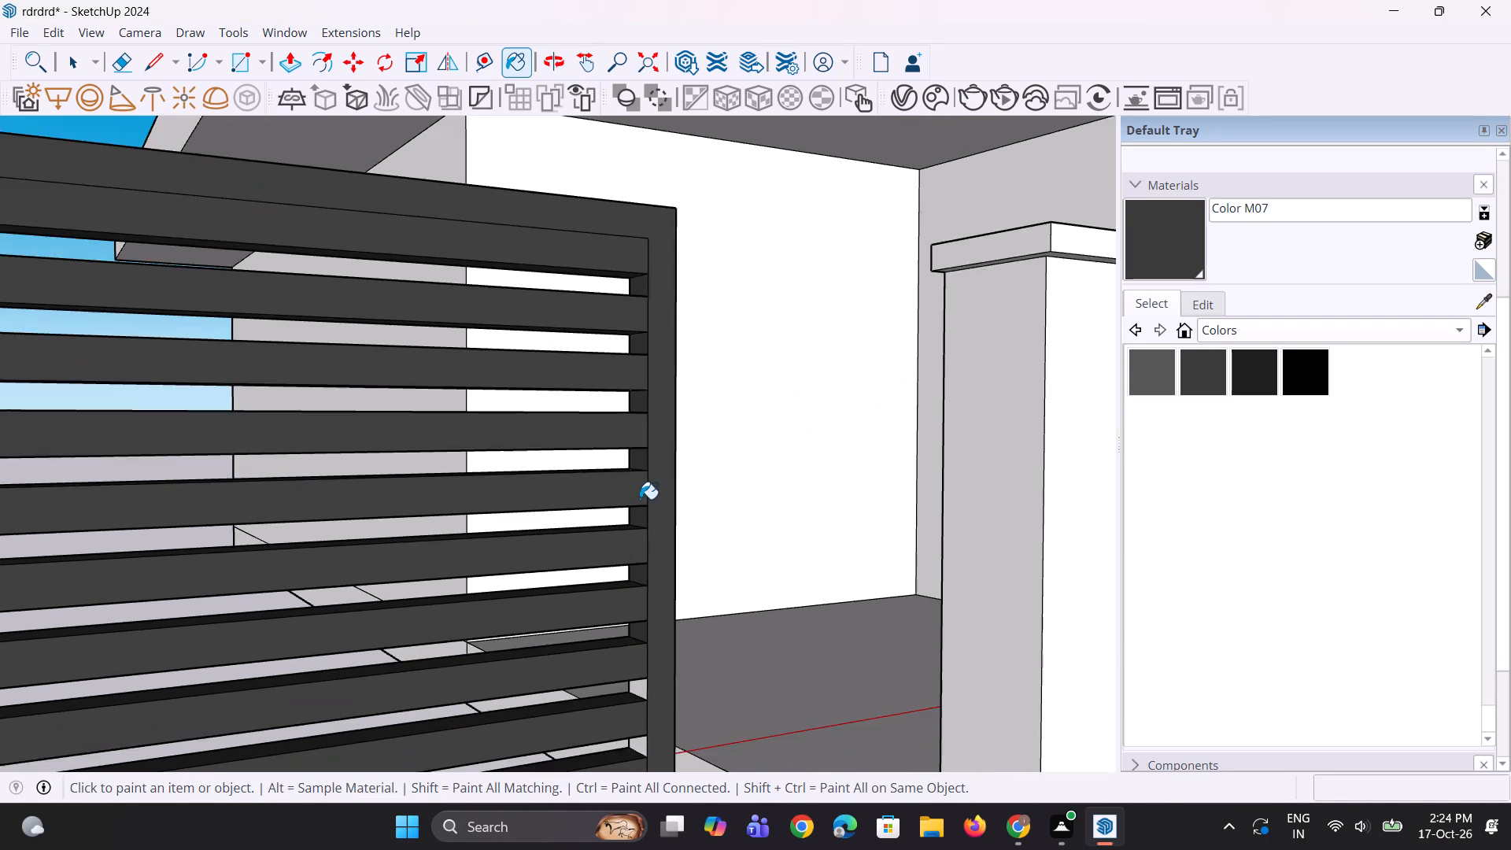
scroll(640, 499, down, 10)
scroll(626, 719, up, 10)
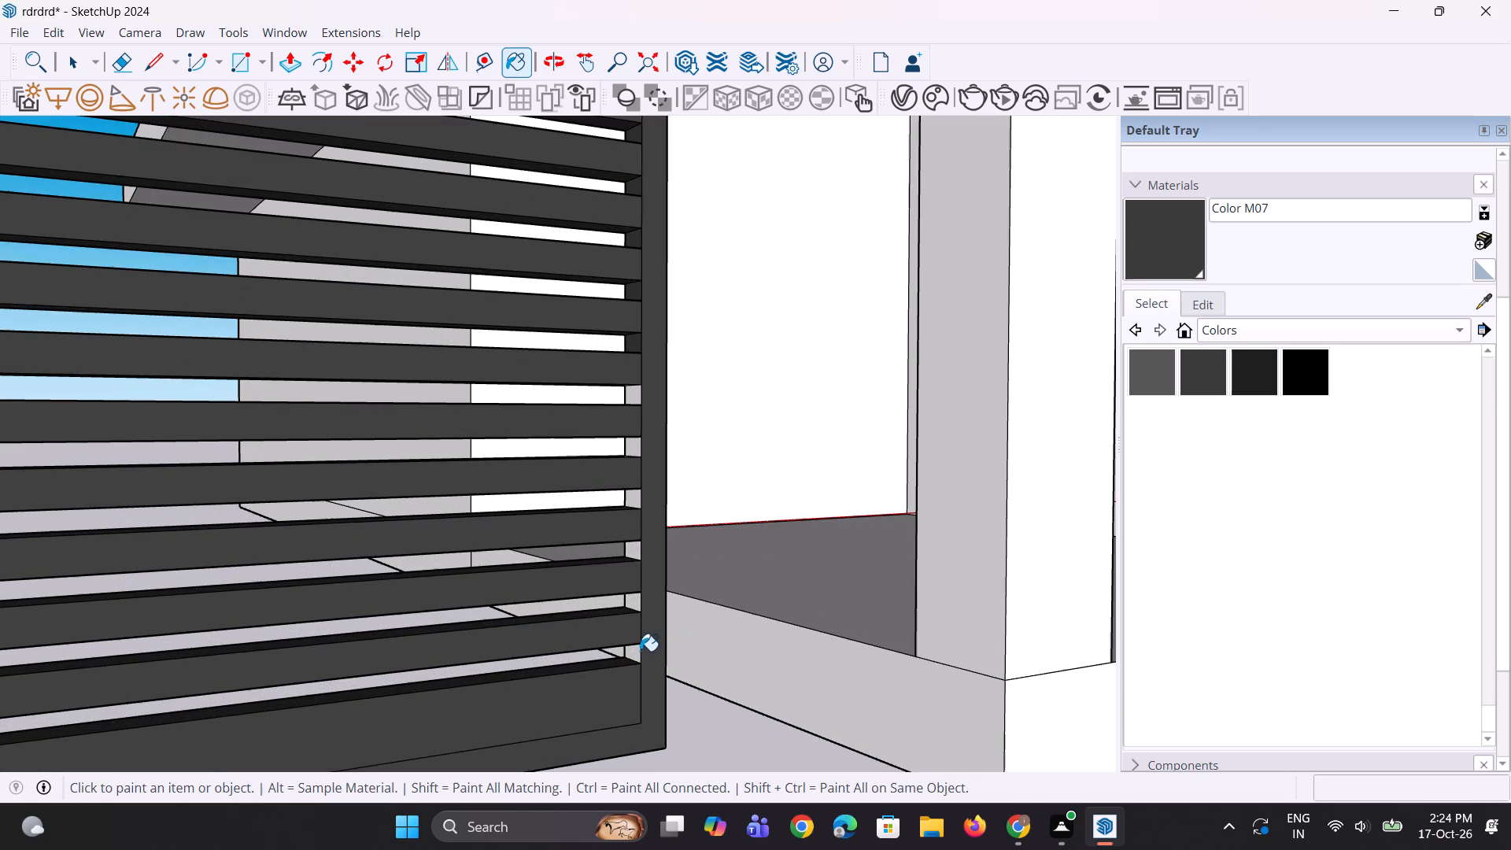
click(635, 645)
click(636, 659)
click(635, 605)
click(637, 552)
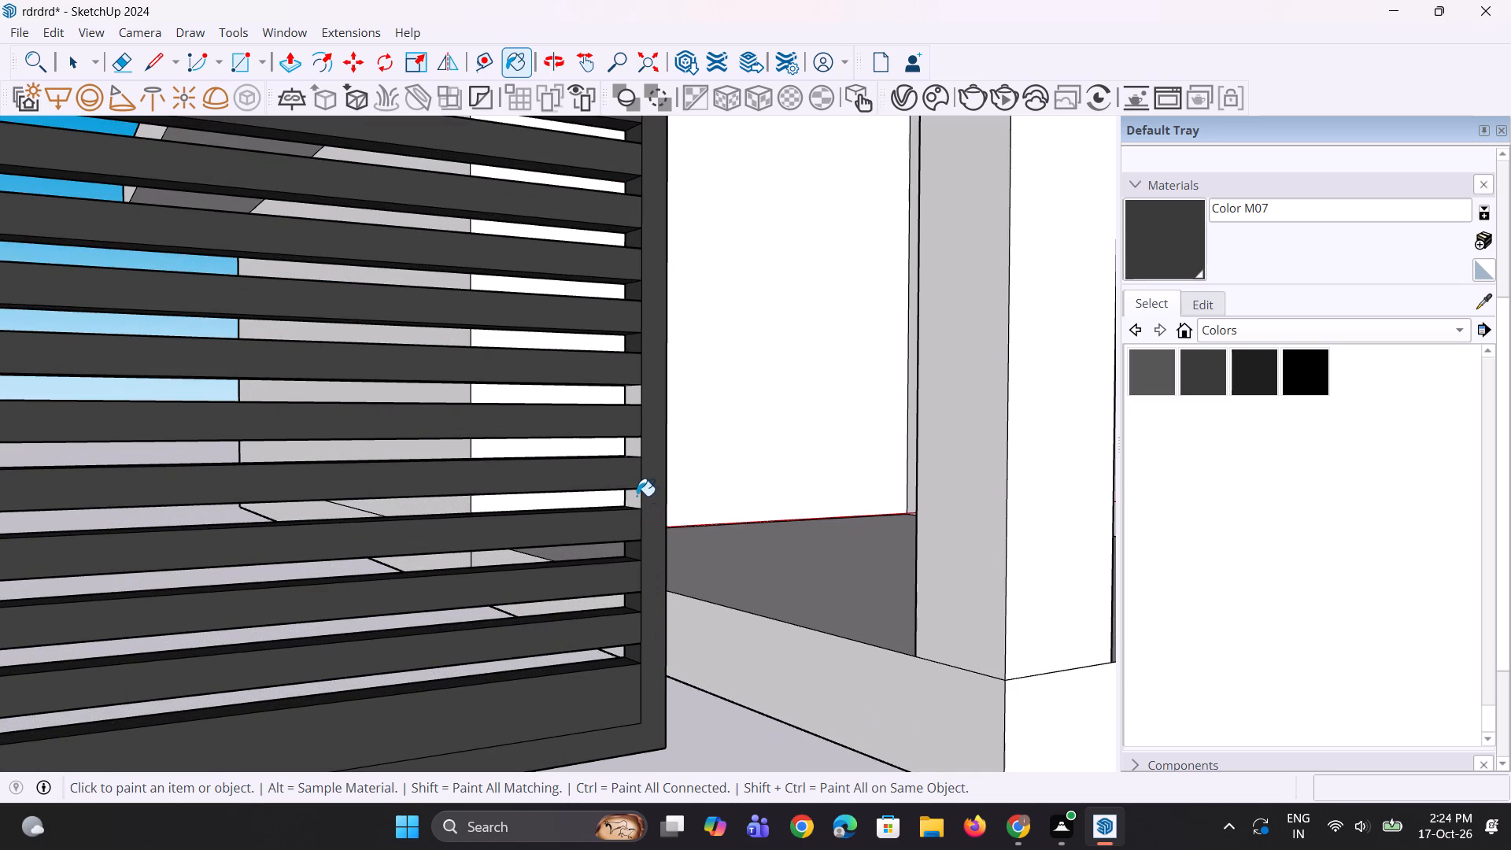
click(637, 496)
click(637, 449)
click(634, 404)
Paint the porch-facing side of the centre mullion with Color M07 in the lowest gaps between slats.
scroll(623, 466, down, 5)
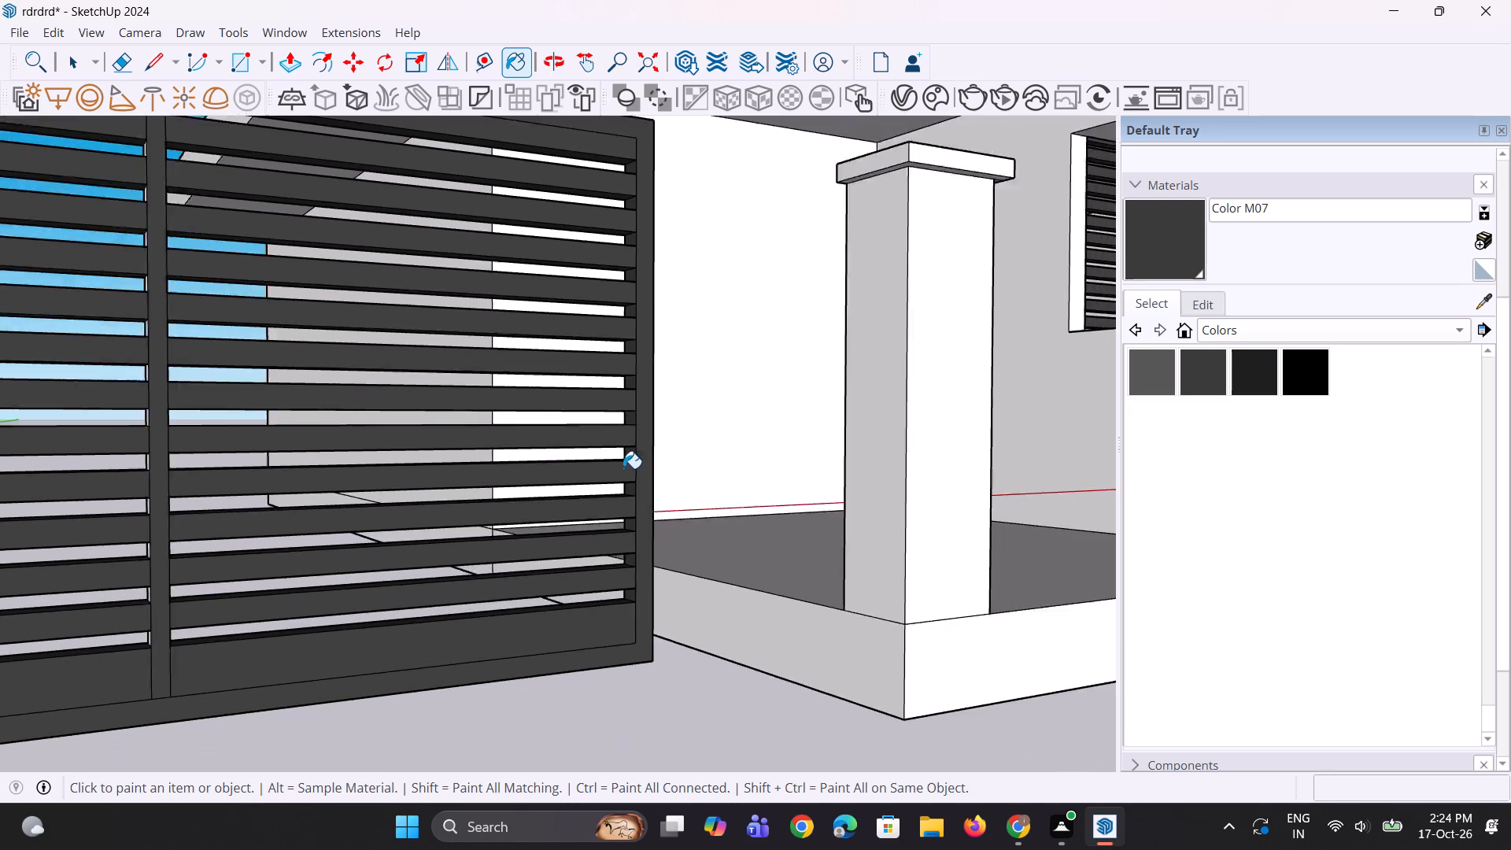
middle_drag(594, 485, 74, 573)
scroll(272, 566, up, 3)
scroll(415, 523, up, 5)
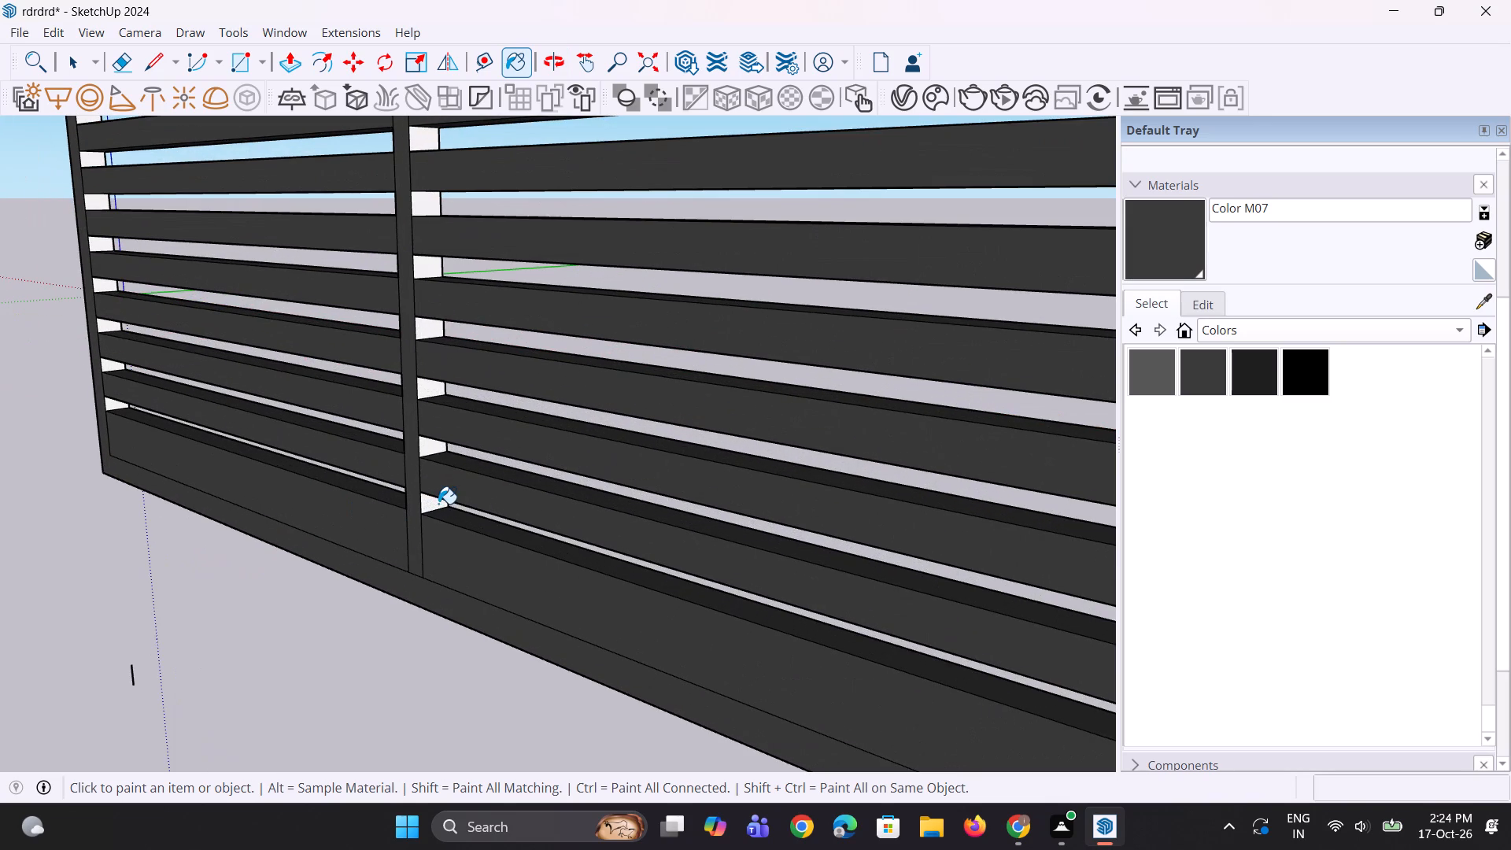
click(434, 503)
click(440, 462)
click(431, 441)
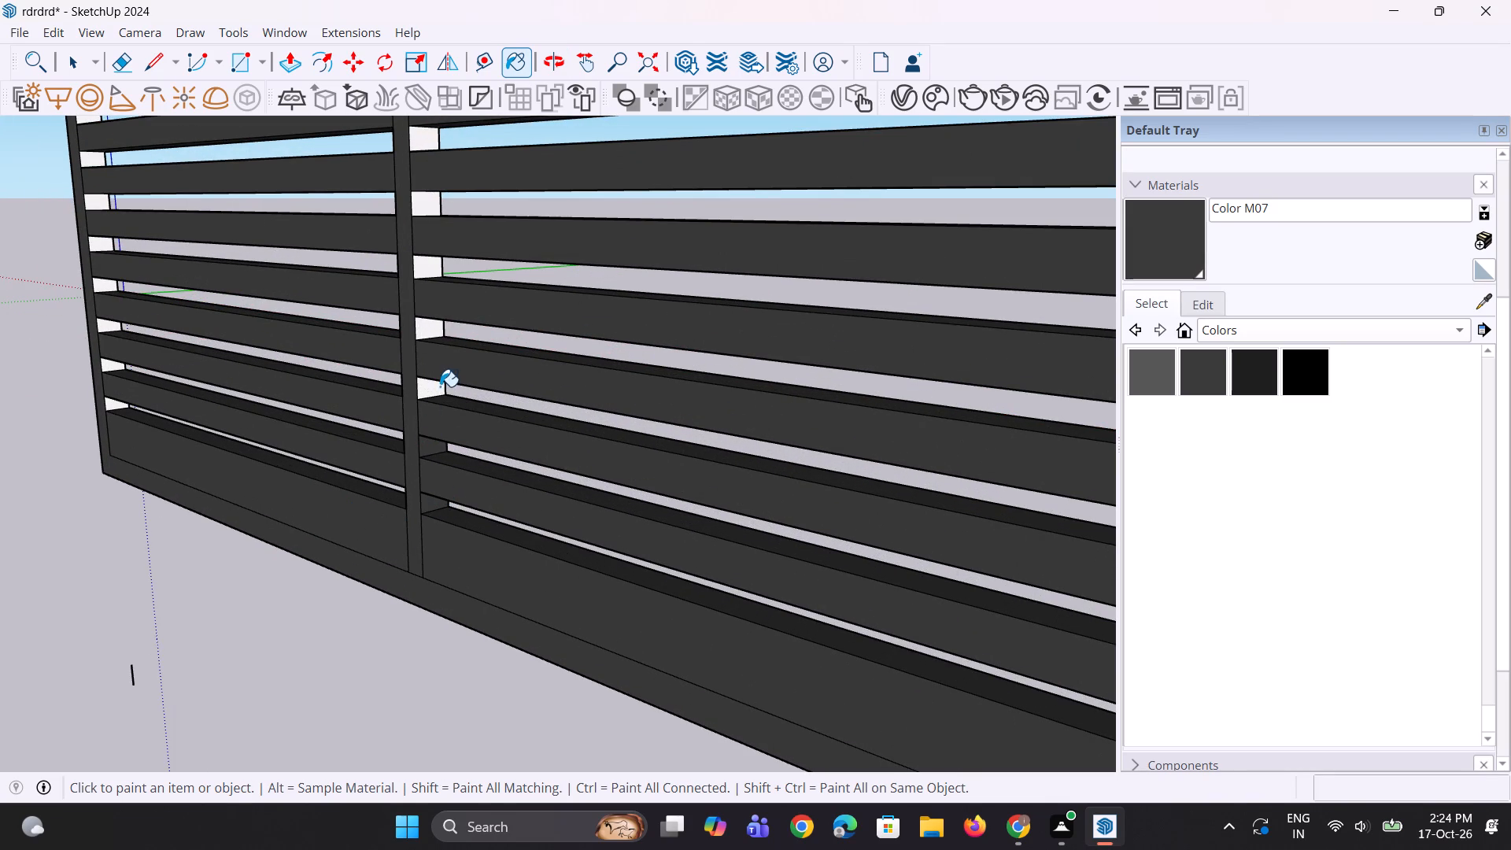
click(427, 395)
click(432, 341)
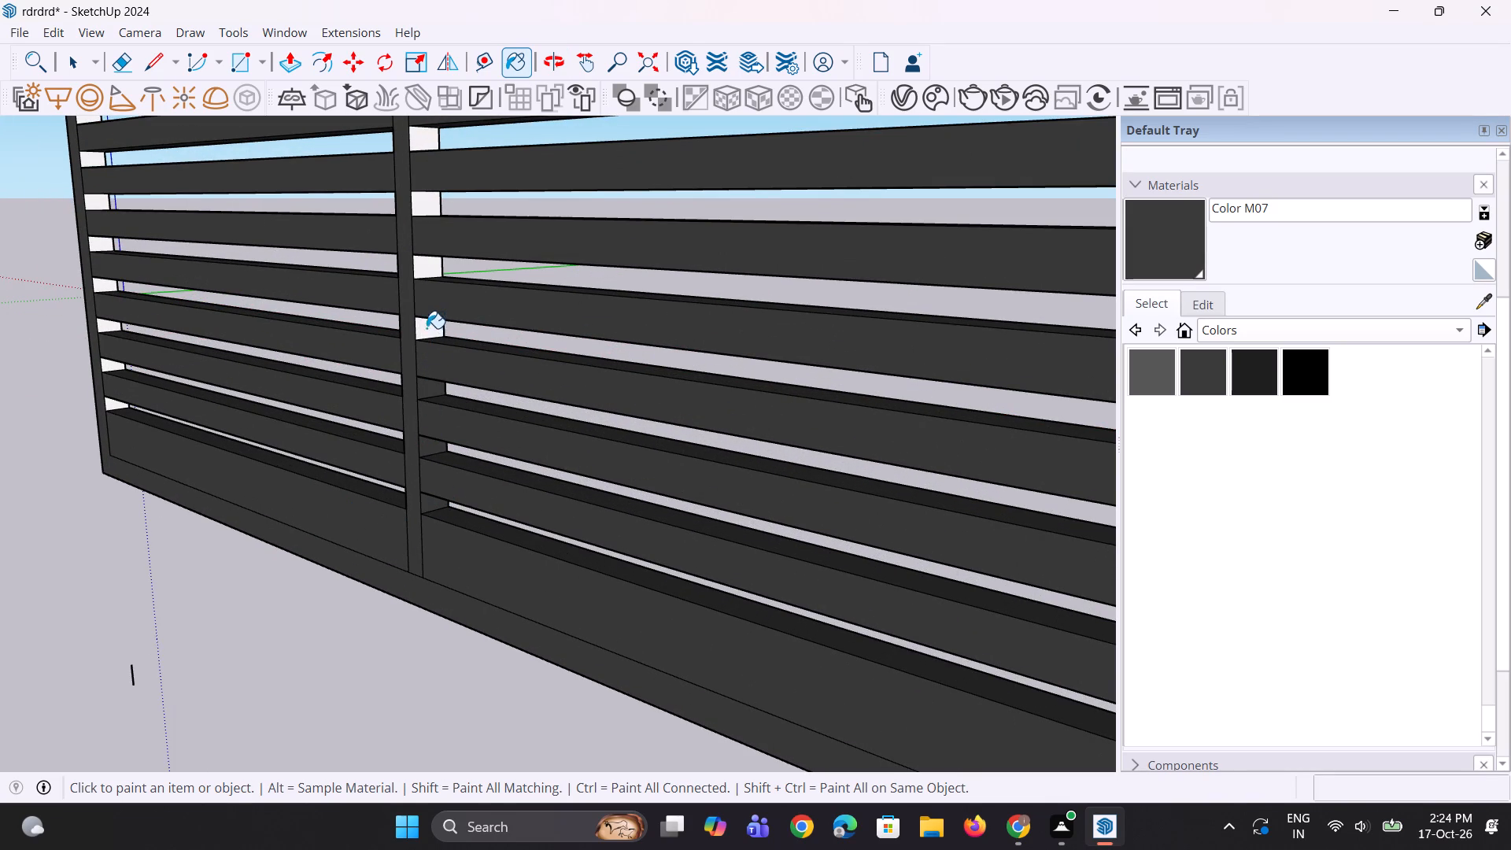
click(427, 328)
Paint the porch-facing side of the centre mullion with Color M07 in the remaining gaps up to the top rail.
middle_drag(399, 524, 501, 544)
scroll(501, 541, down, 4)
scroll(449, 299, up, 5)
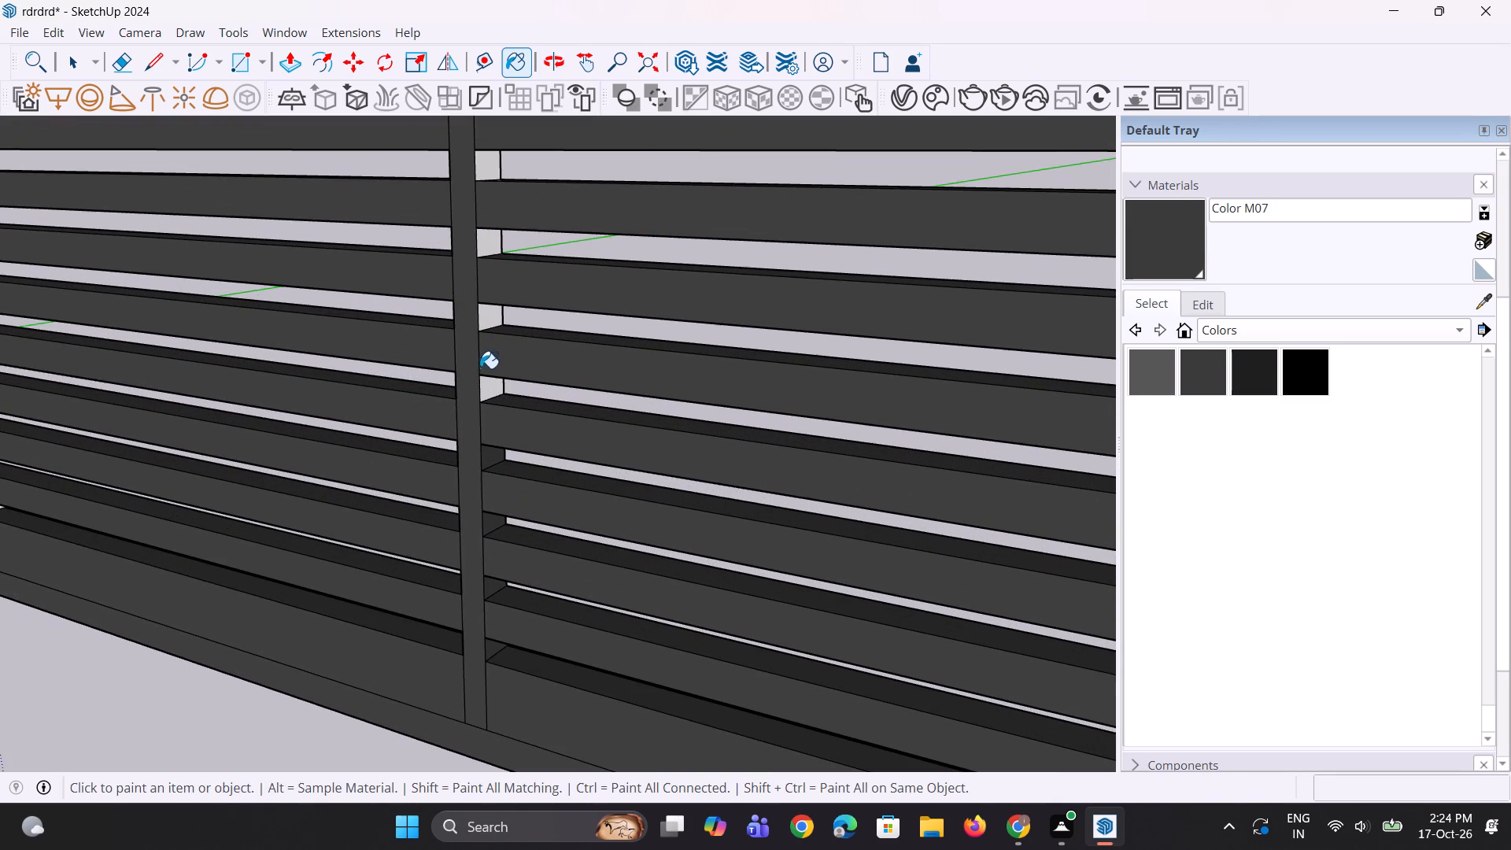
click(491, 391)
click(495, 322)
click(484, 253)
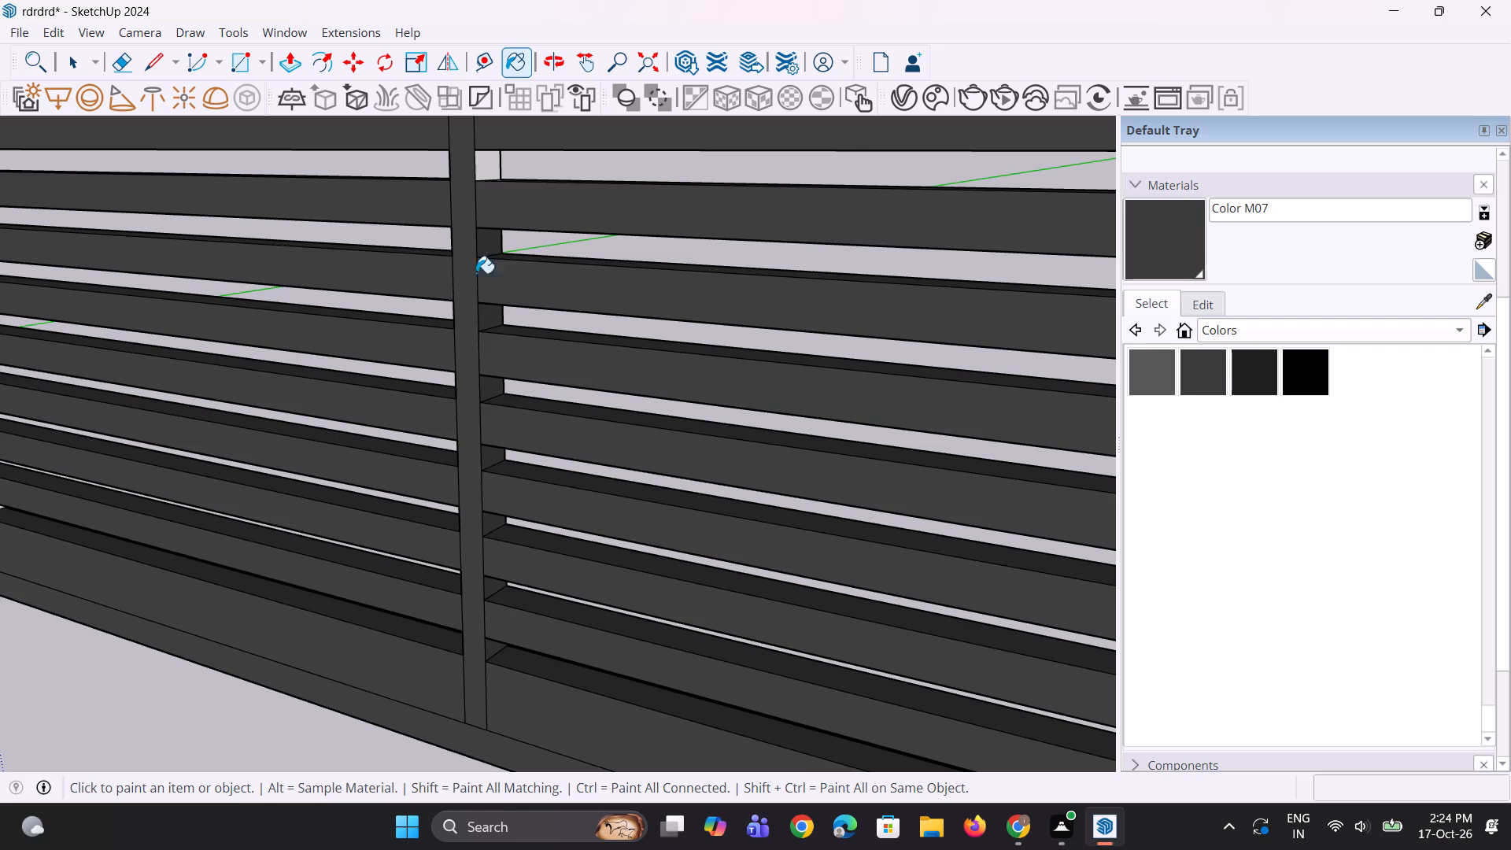
scroll(453, 459, down, 4)
scroll(482, 275, up, 2)
click(470, 271)
click(478, 201)
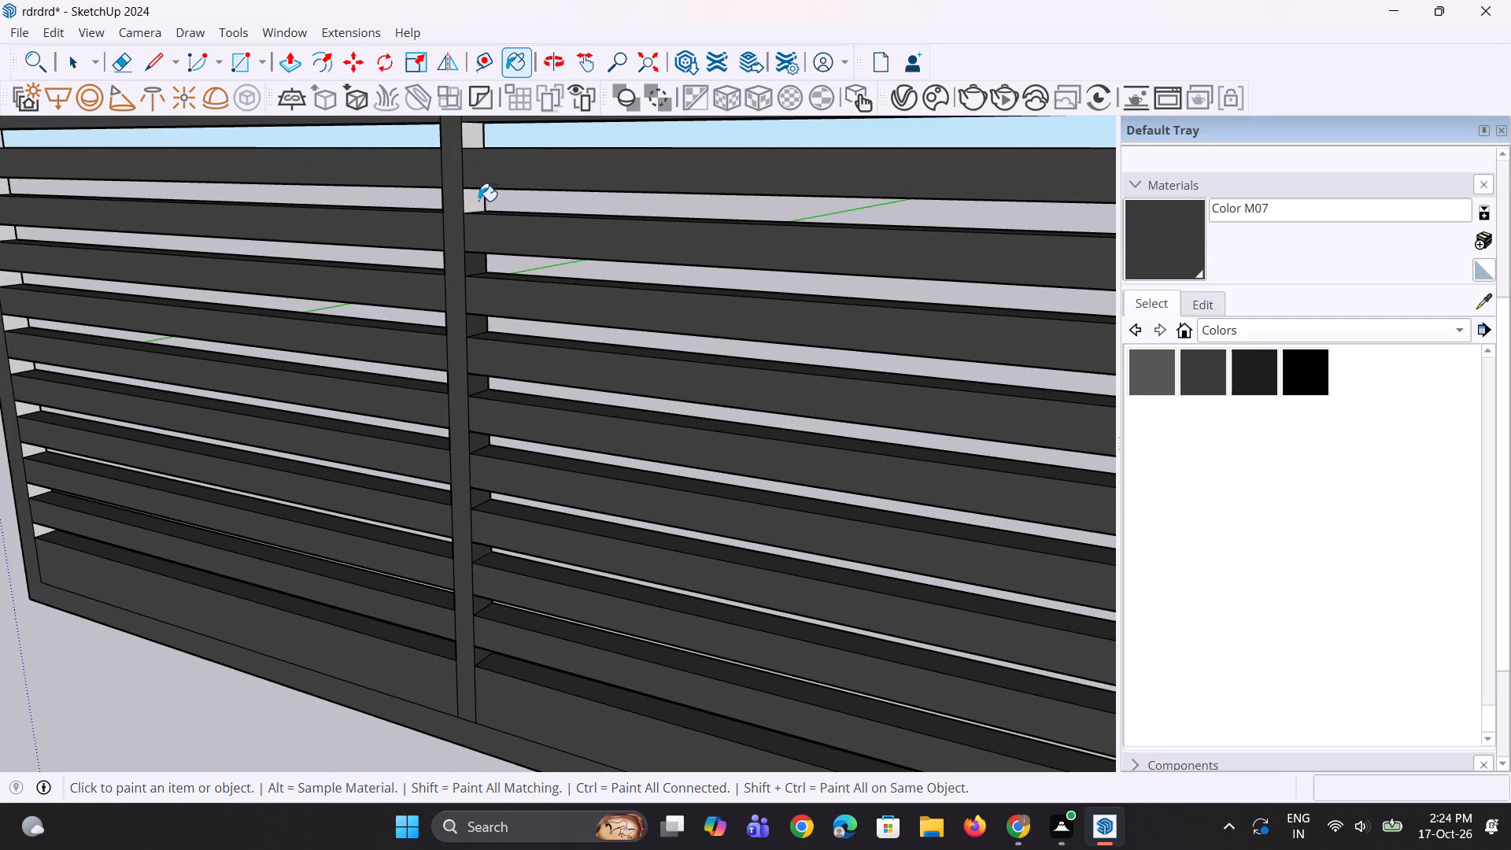
scroll(474, 446, down, 5)
scroll(456, 254, up, 3)
click(472, 261)
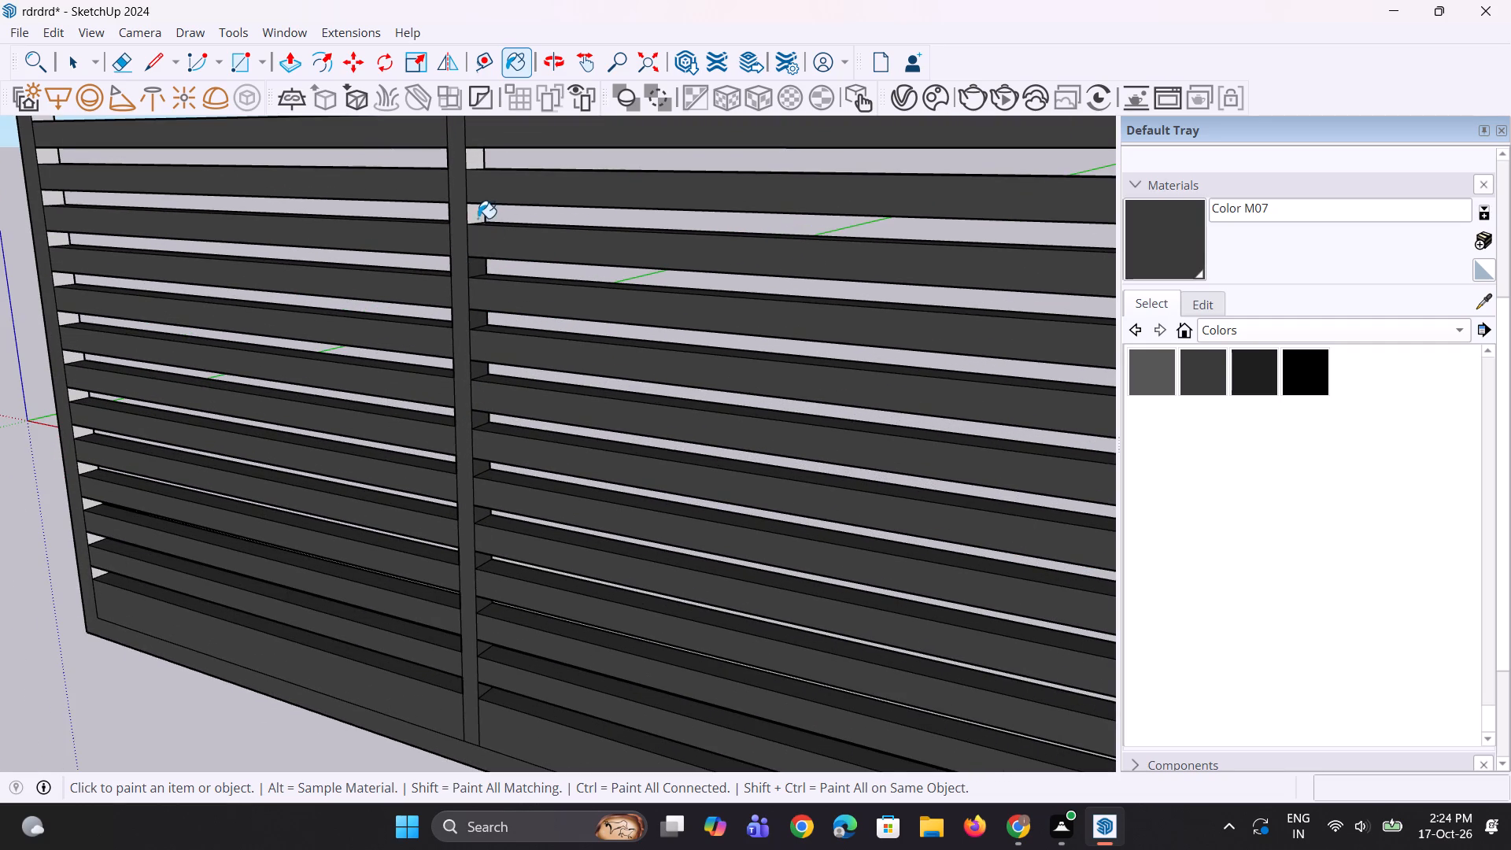
click(478, 218)
scroll(479, 442, down, 9)
scroll(482, 314, up, 9)
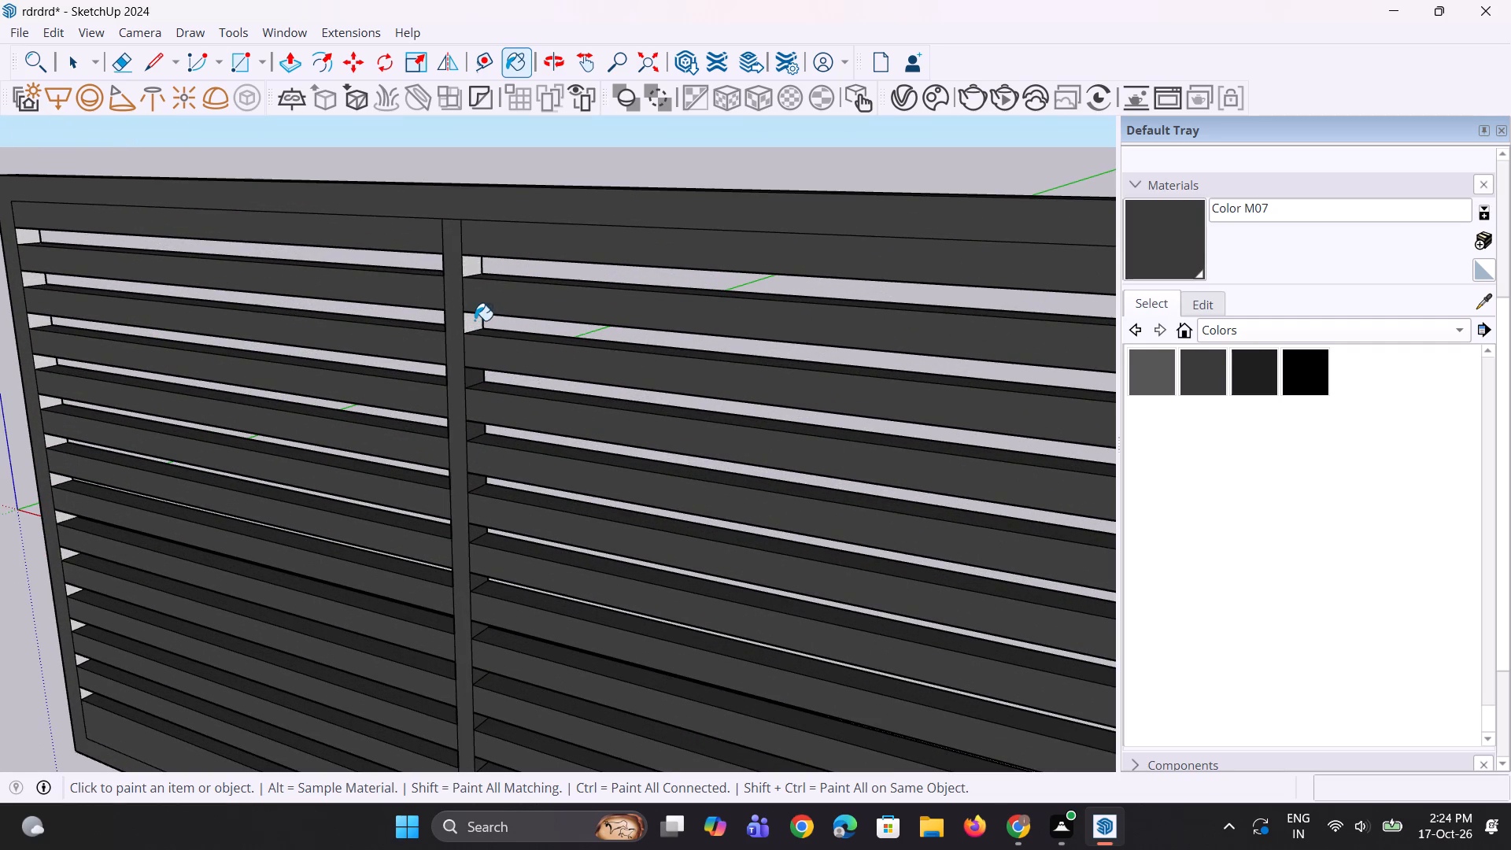
click(475, 320)
click(472, 268)
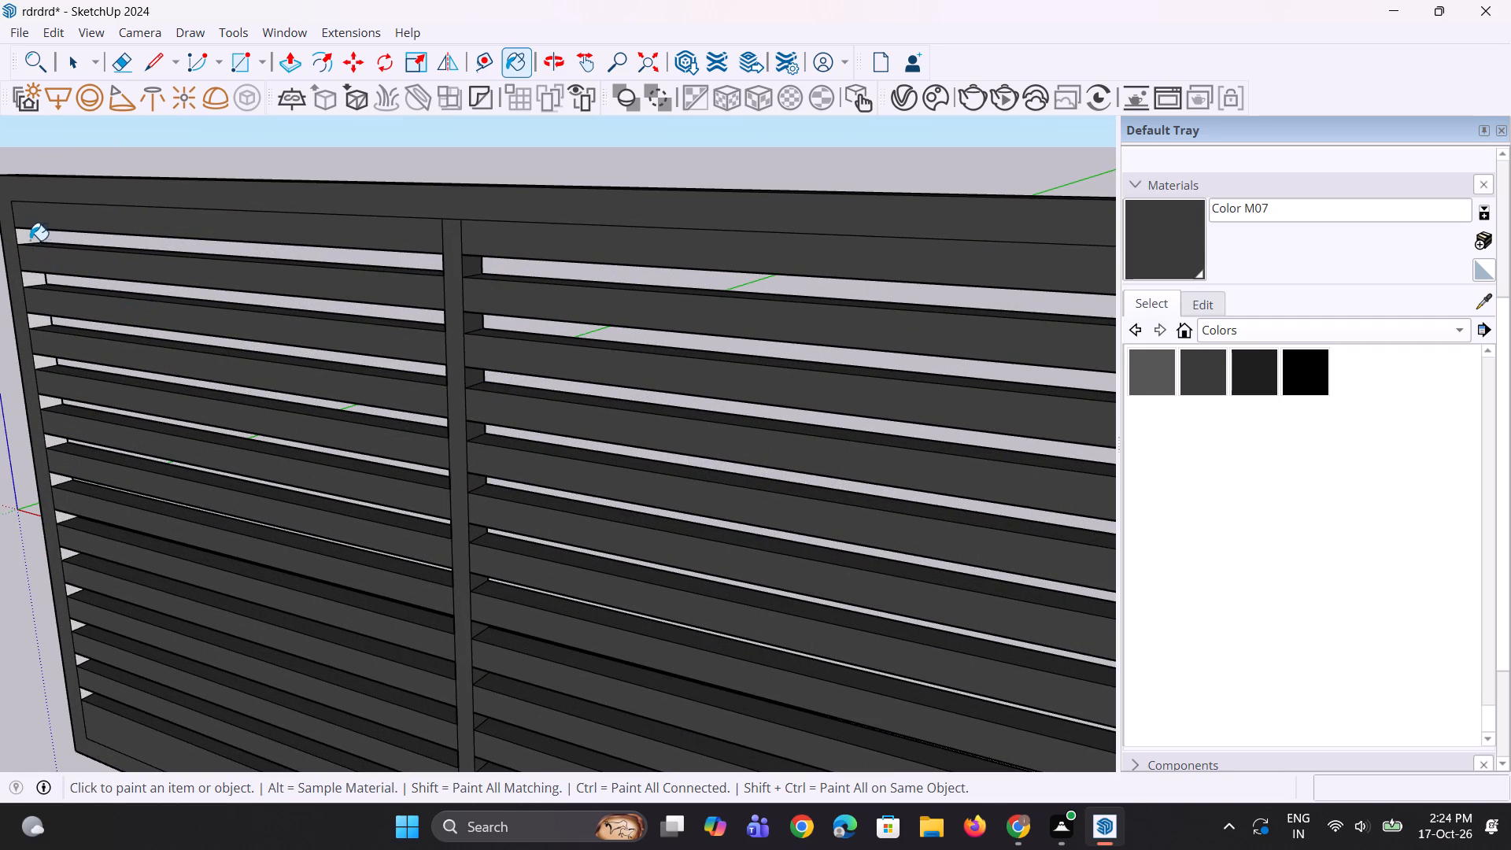
Paint the inner side face of the stile farthest from the porch with Color M07 in the upper gaps between slats.
click(30, 238)
click(32, 279)
click(39, 323)
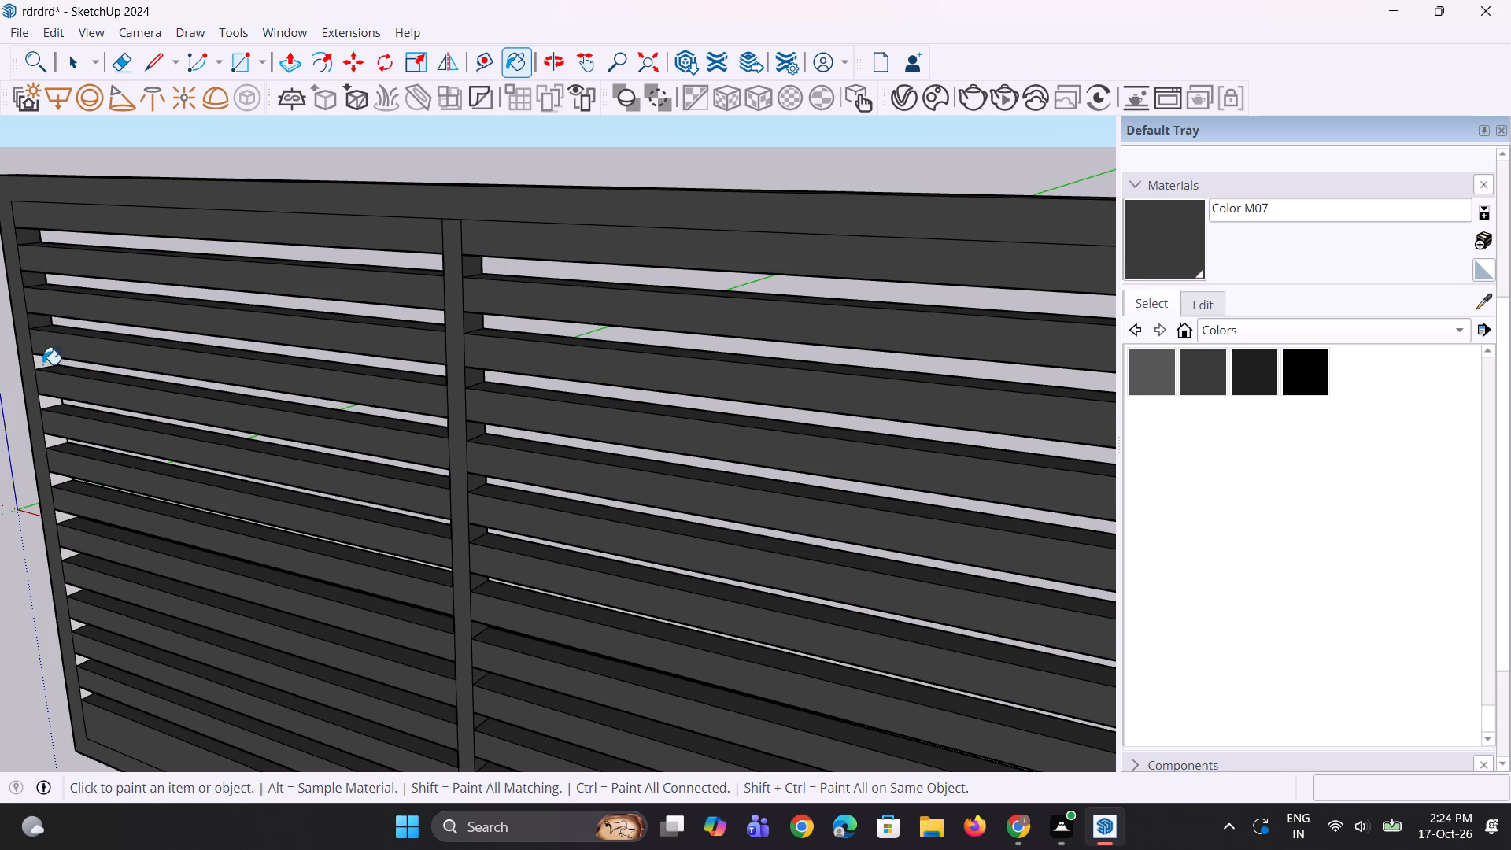
click(42, 364)
click(50, 401)
click(50, 441)
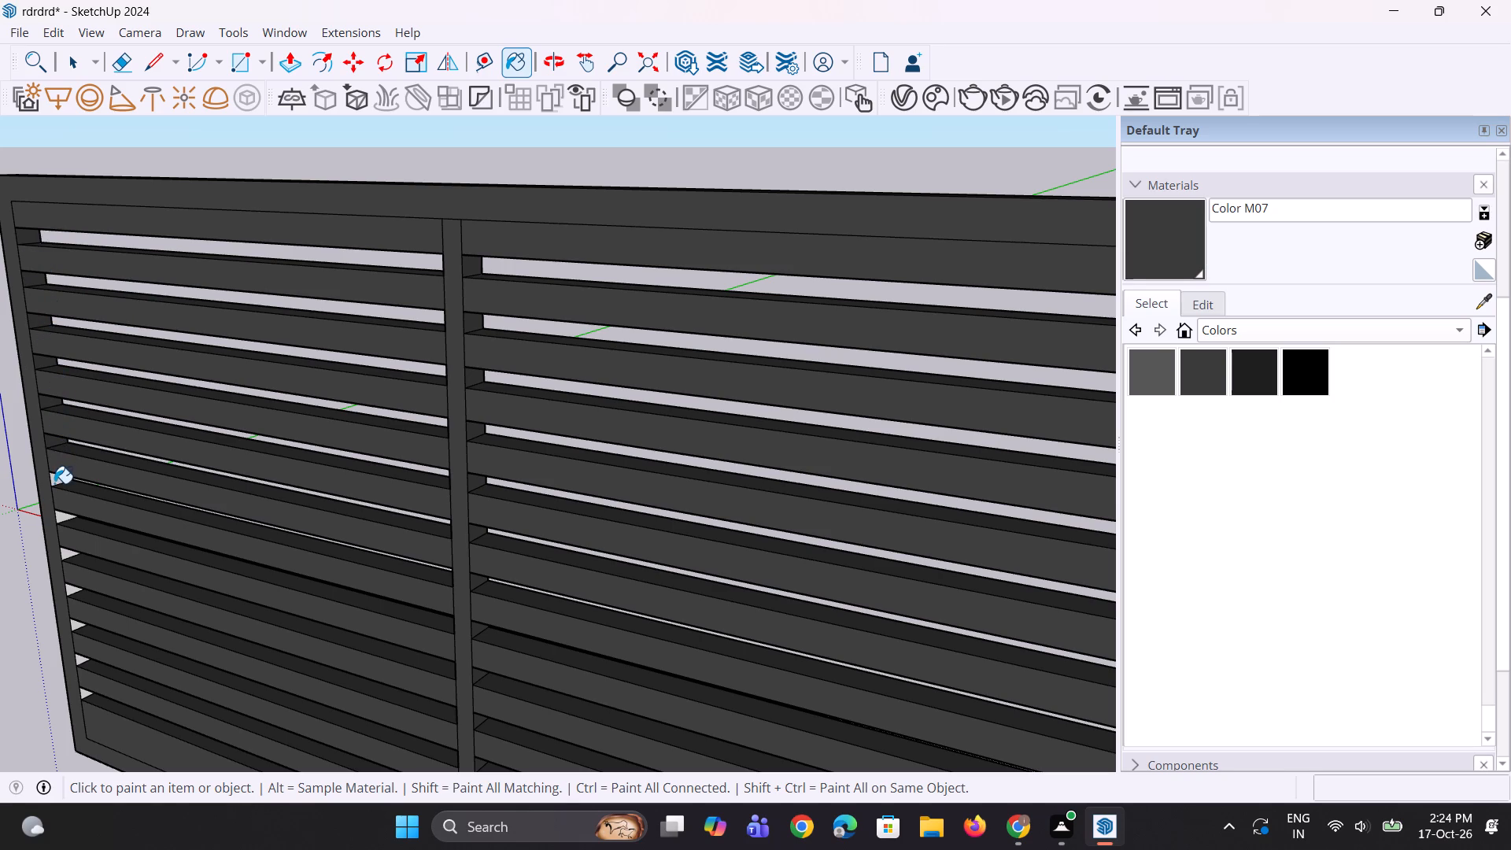
click(54, 483)
click(58, 515)
Paint the inner side face of the stile farthest from the porch with Color M07 in the remaining lower gaps.
middle_drag(72, 646, 94, 538)
scroll(57, 570, up, 1)
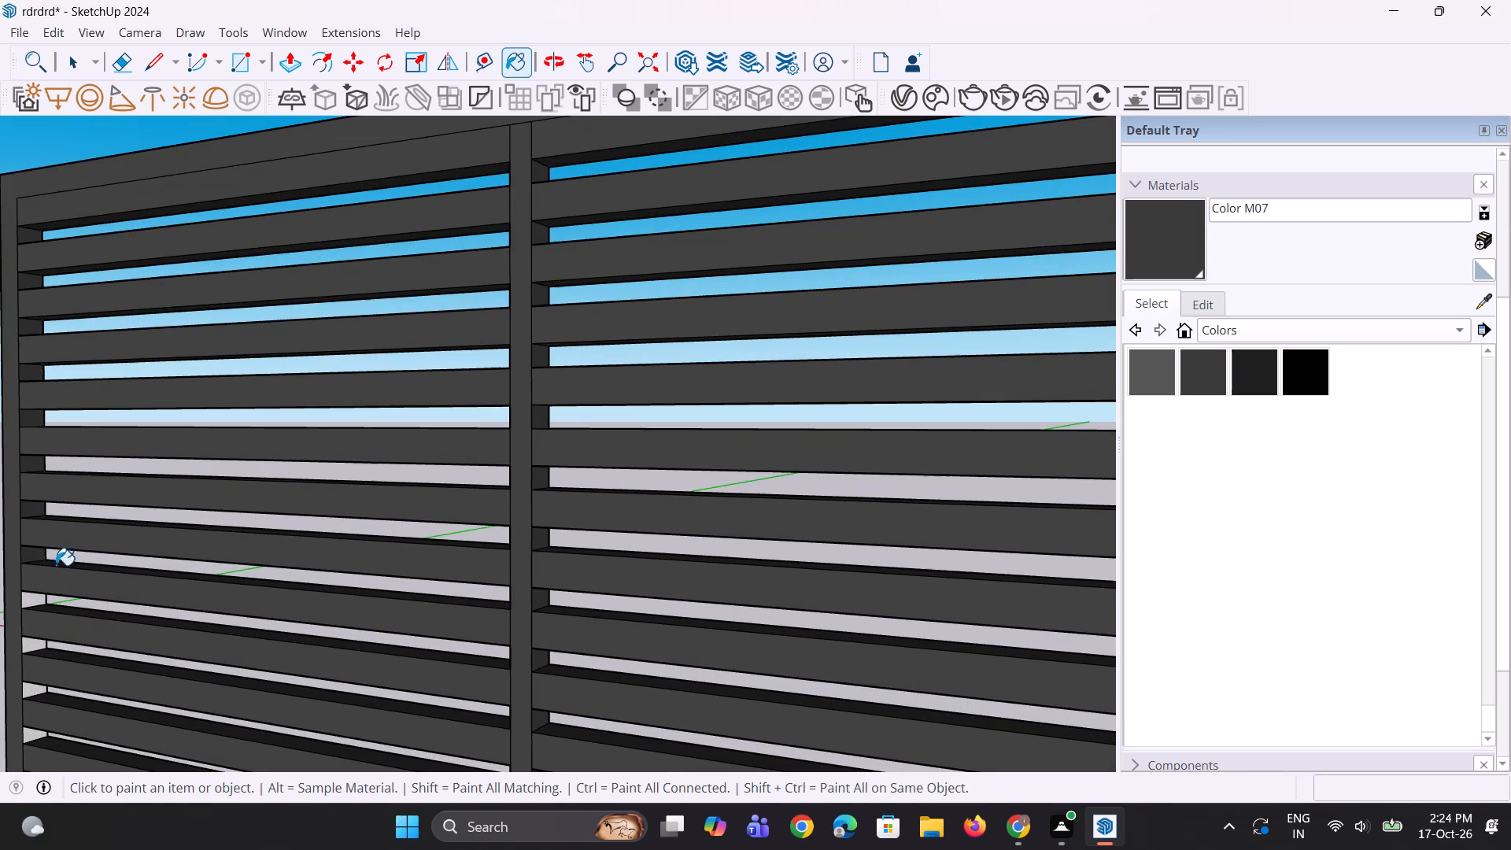
click(29, 603)
scroll(287, 470, down, 5)
scroll(204, 708, up, 7)
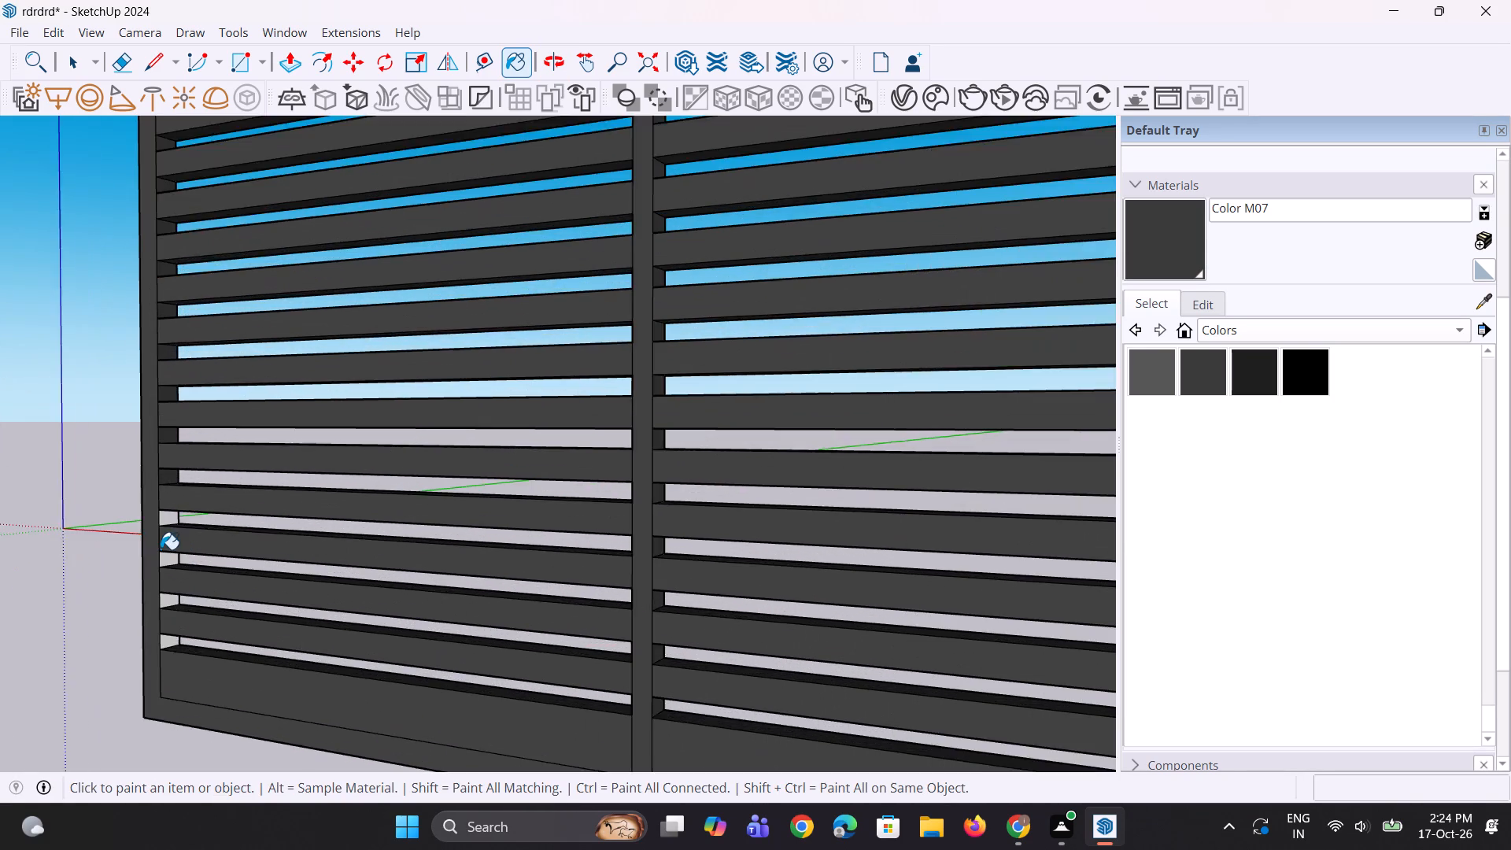
scroll(161, 549, up, 3)
click(175, 506)
click(175, 566)
click(174, 615)
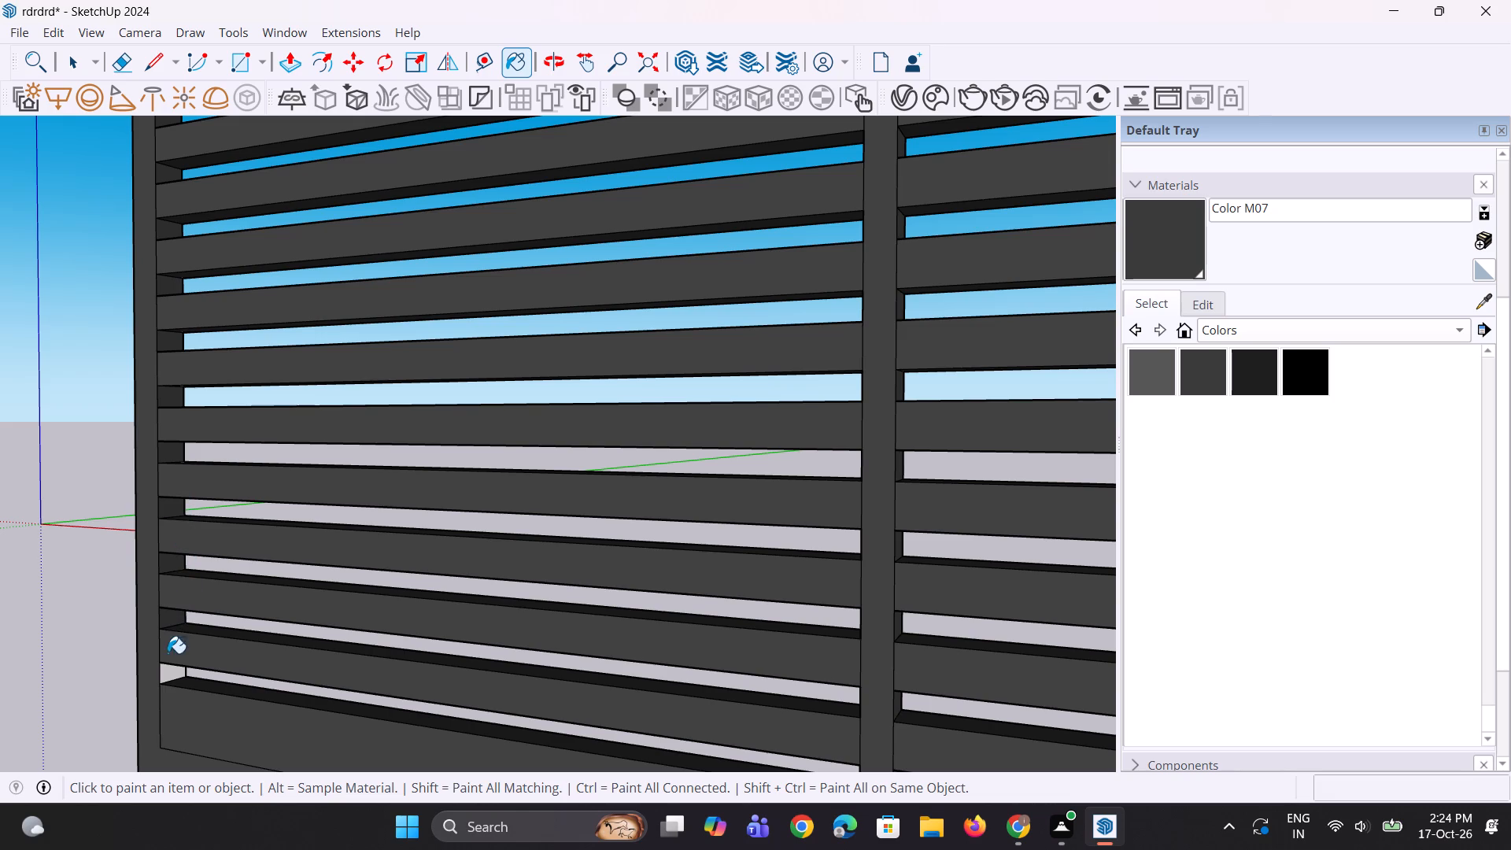
click(165, 671)
Paint the centre mullion's side facing away from the porch with Color M07 in the lower gaps between slats.
middle_drag(216, 717, 819, 764)
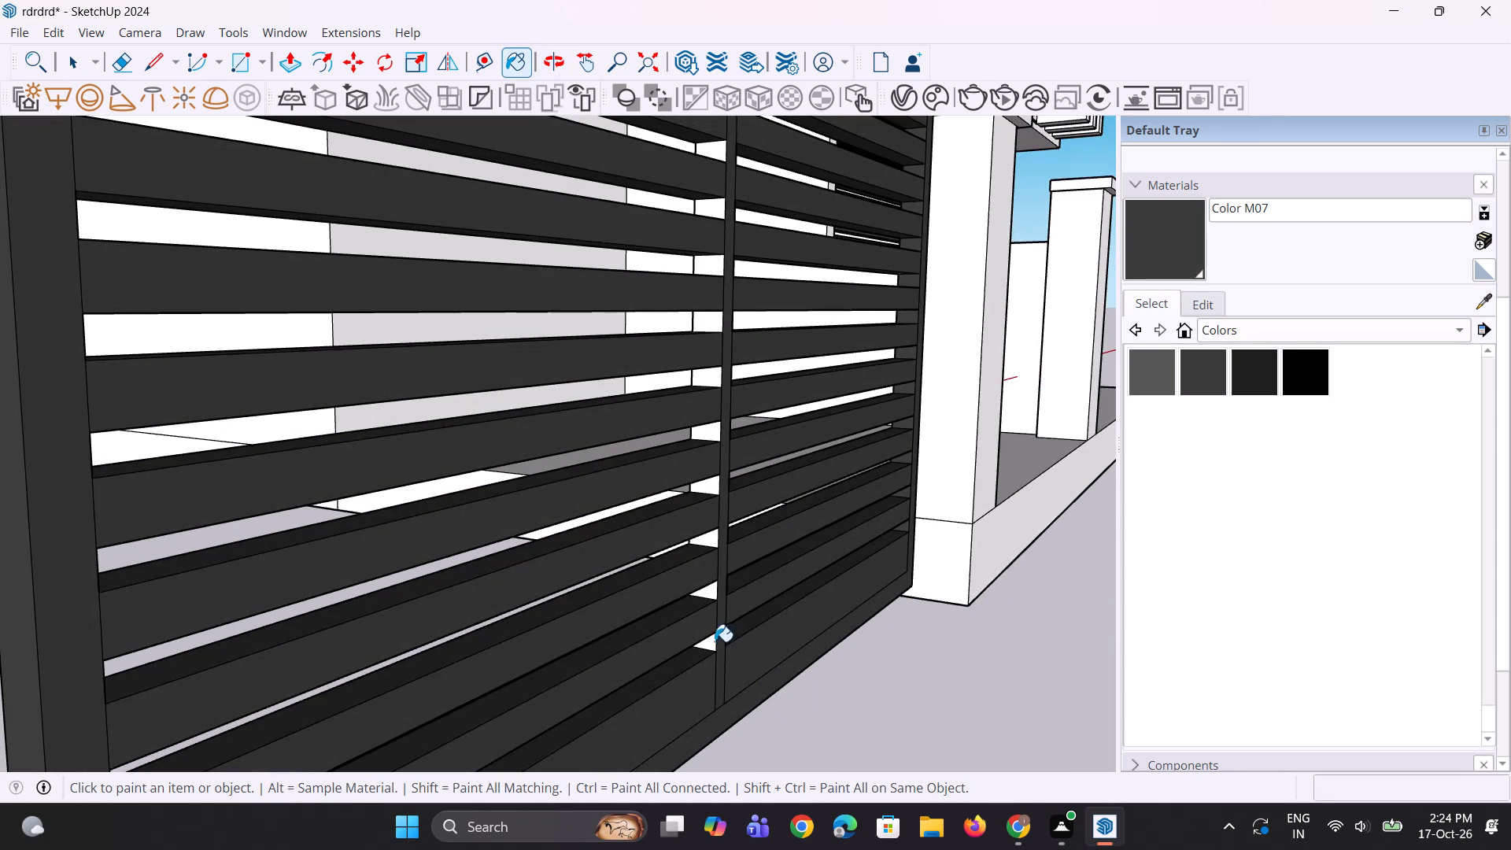
click(711, 641)
click(707, 593)
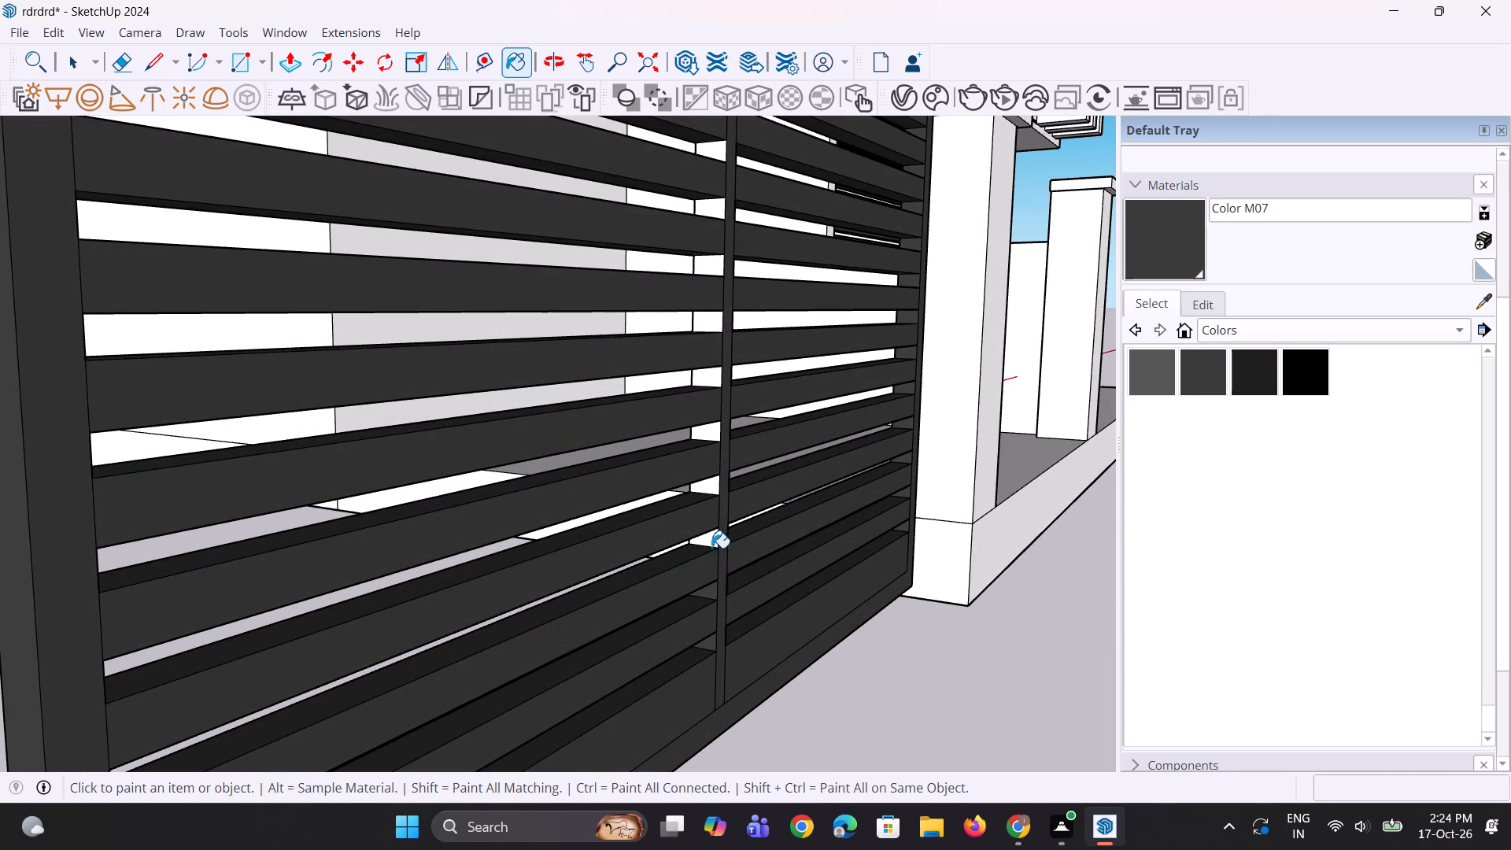
click(713, 544)
click(715, 493)
click(714, 434)
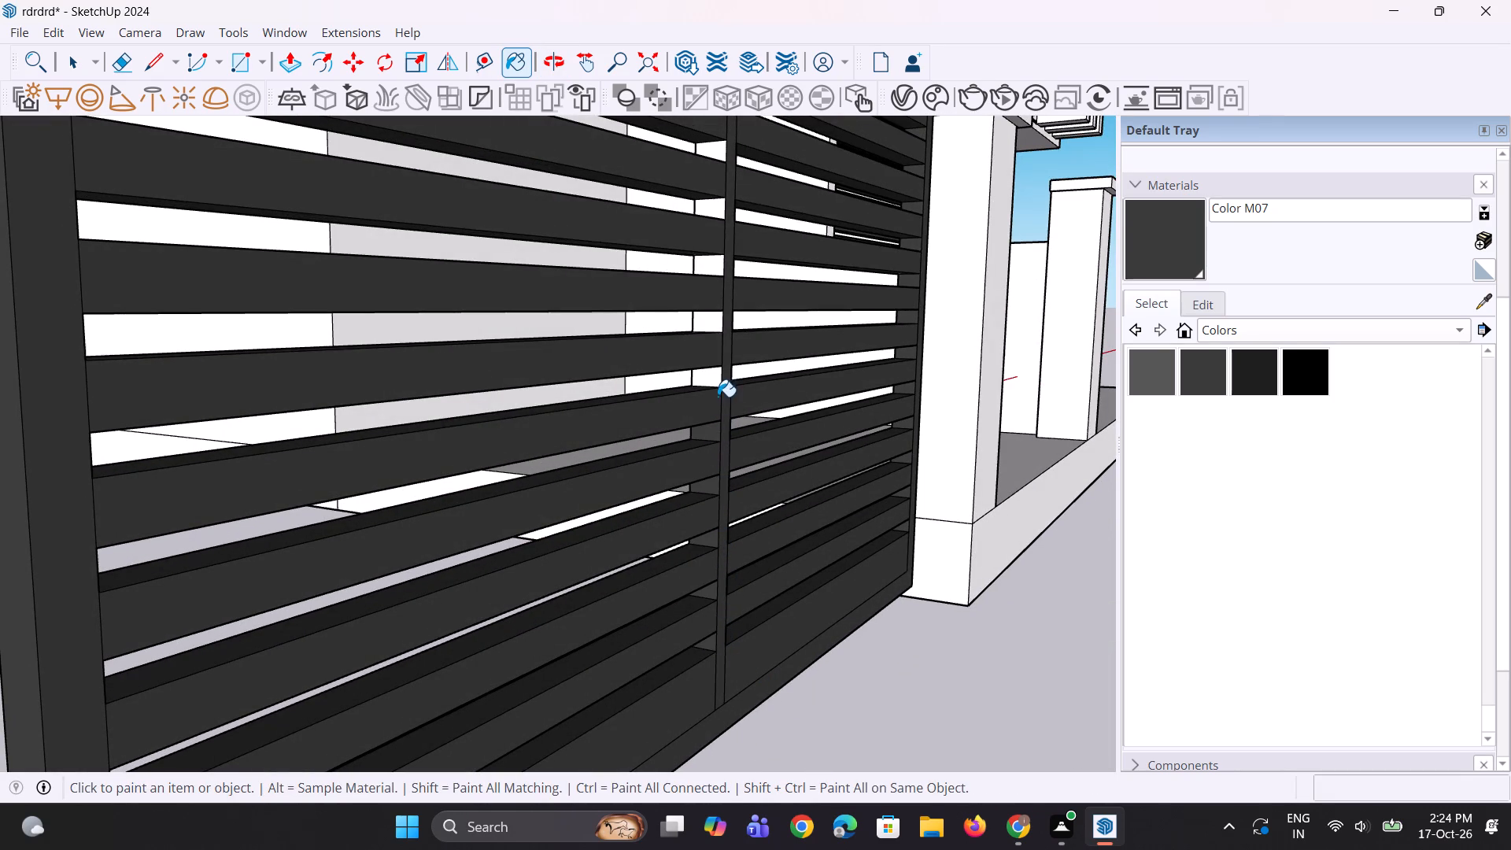
click(718, 385)
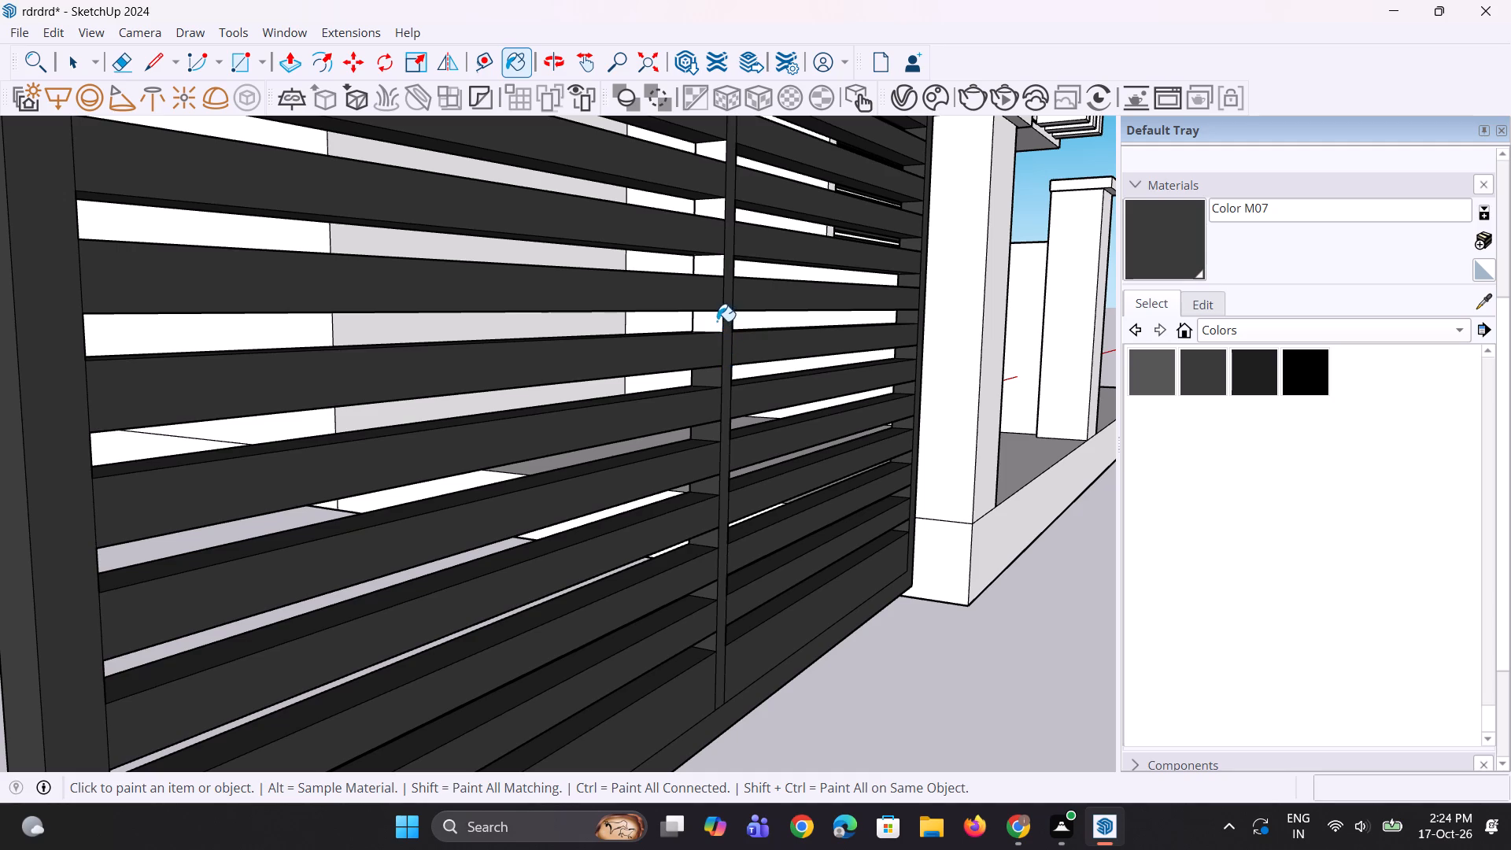
click(717, 321)
Paint the centre mullion's side facing away from the porch with Color M07 in the remaining gaps up to the top rail.
scroll(708, 361, down, 6)
scroll(697, 230, up, 5)
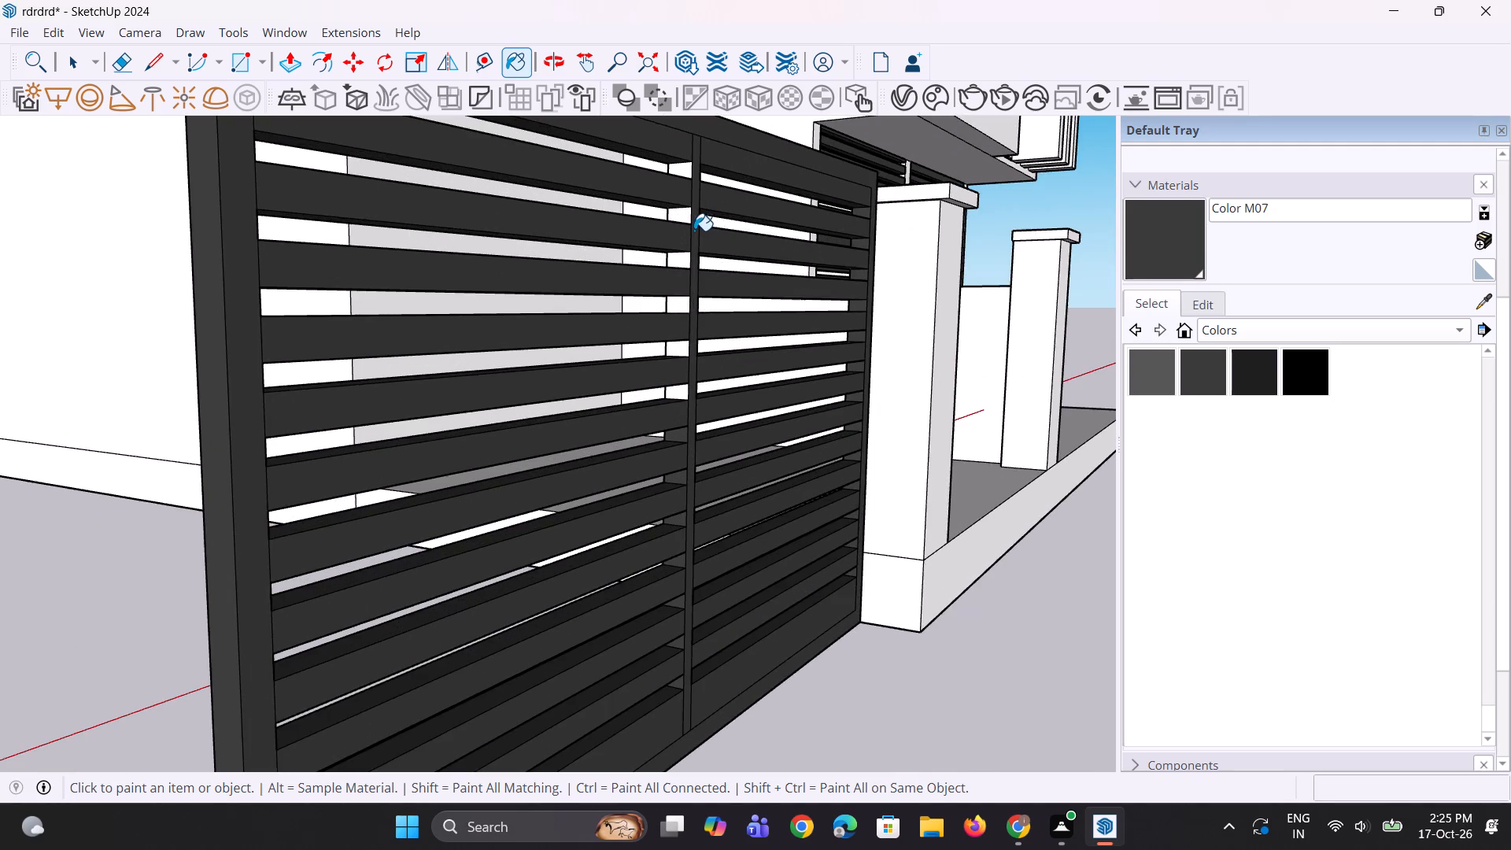
scroll(682, 357, up, 1)
click(683, 396)
click(686, 356)
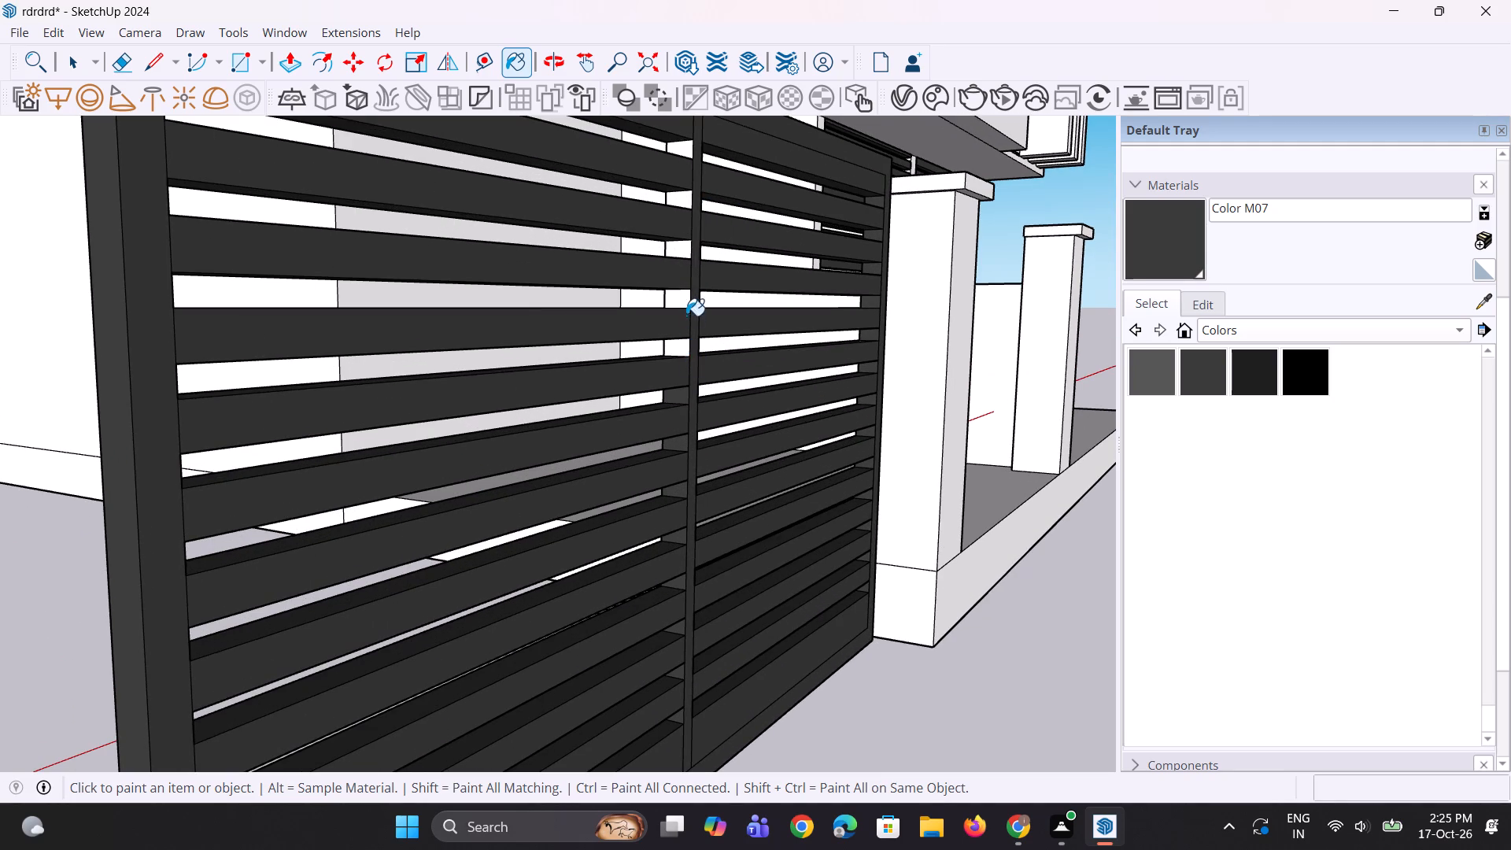
click(685, 299)
click(681, 351)
click(681, 249)
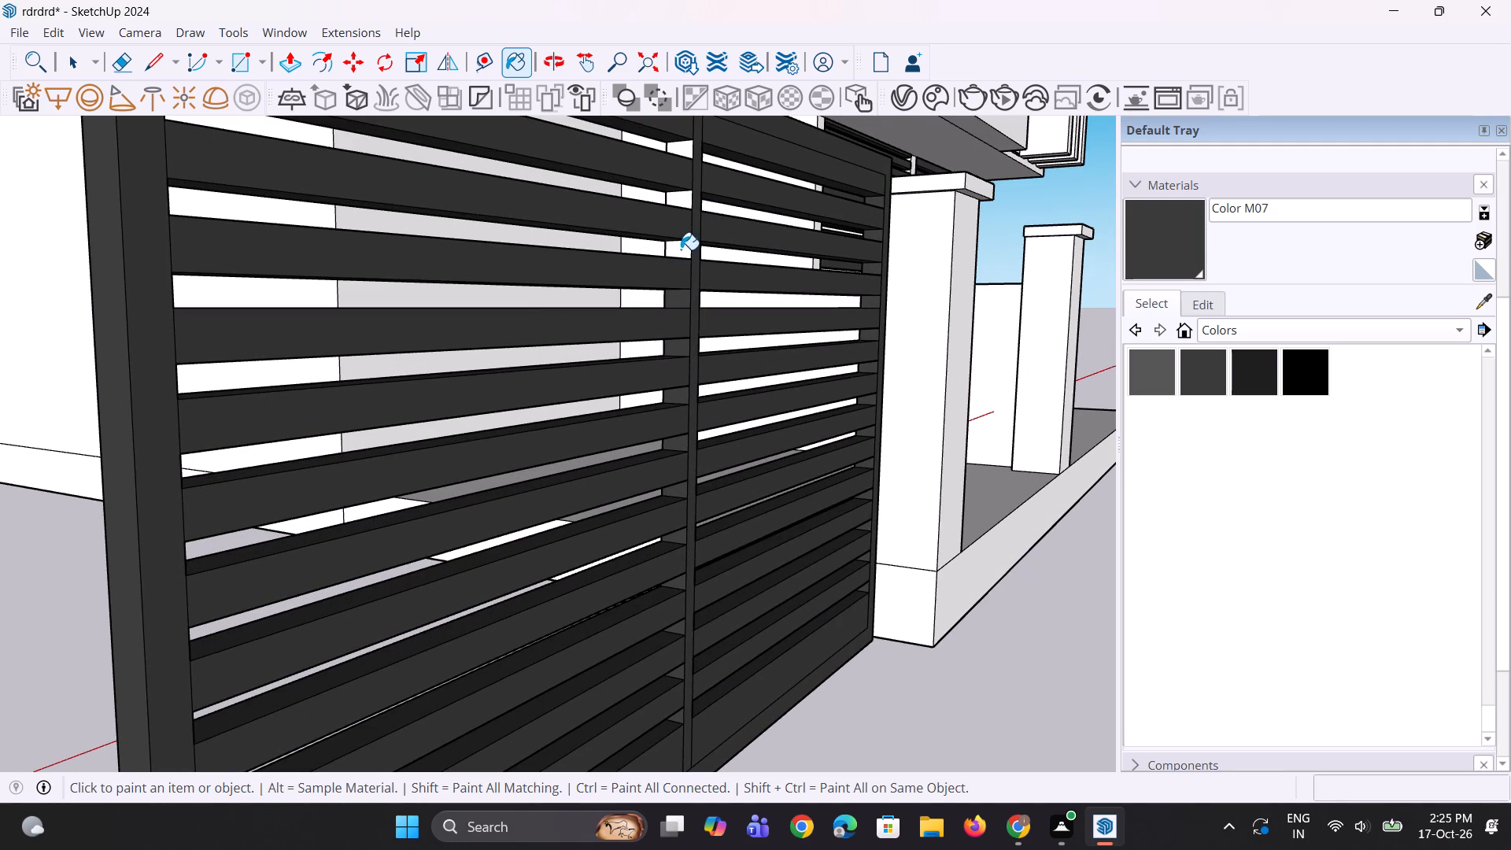
click(684, 203)
click(687, 152)
Make a group of the whole slatted panel, including its frame, mullion and slats.
scroll(672, 405, down, 3)
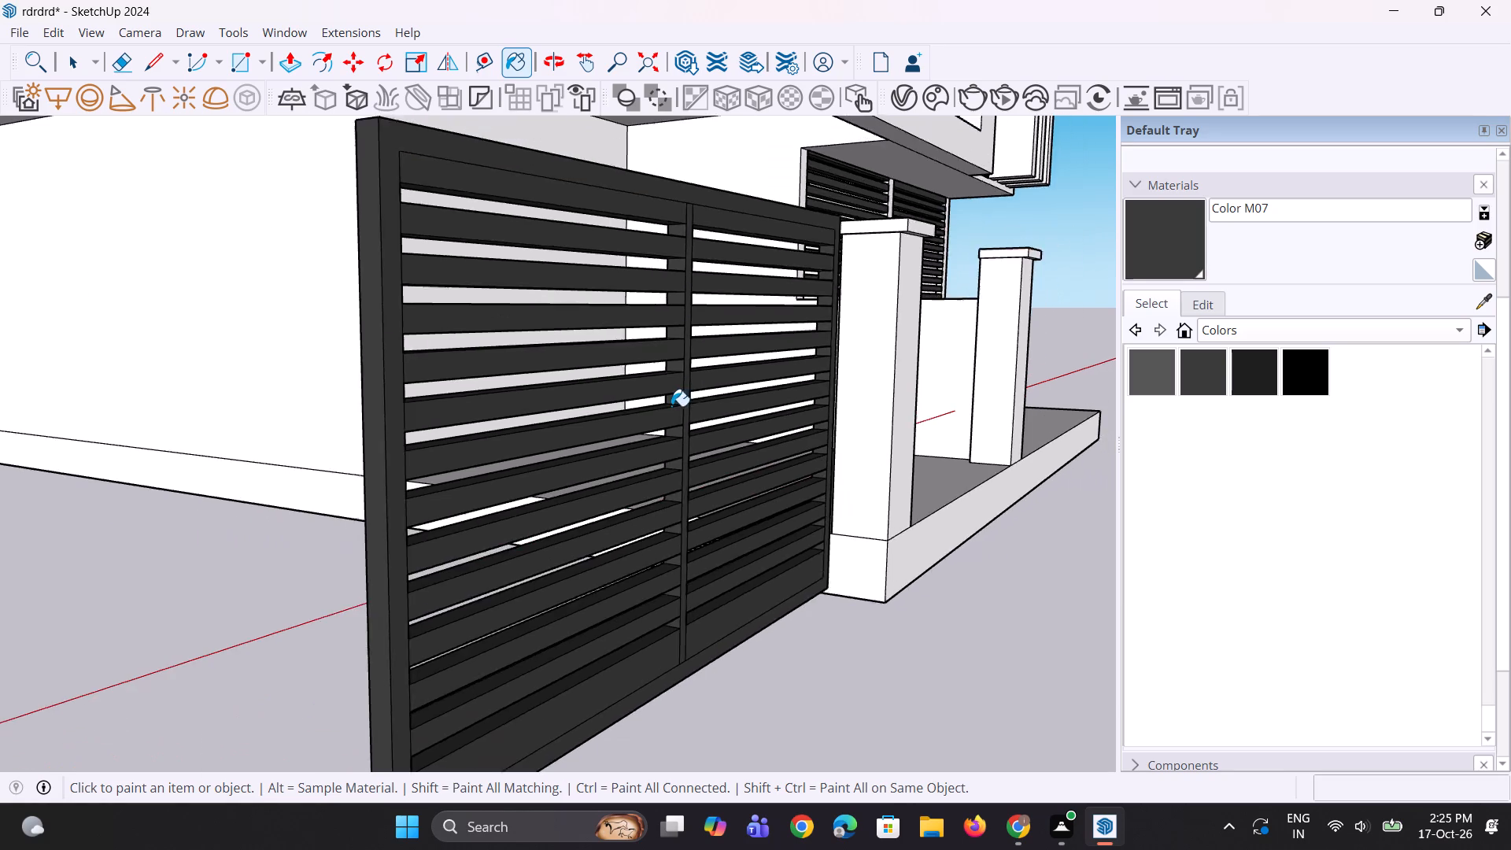
scroll(671, 406, down, 5)
middle_drag(352, 464, 124, 500)
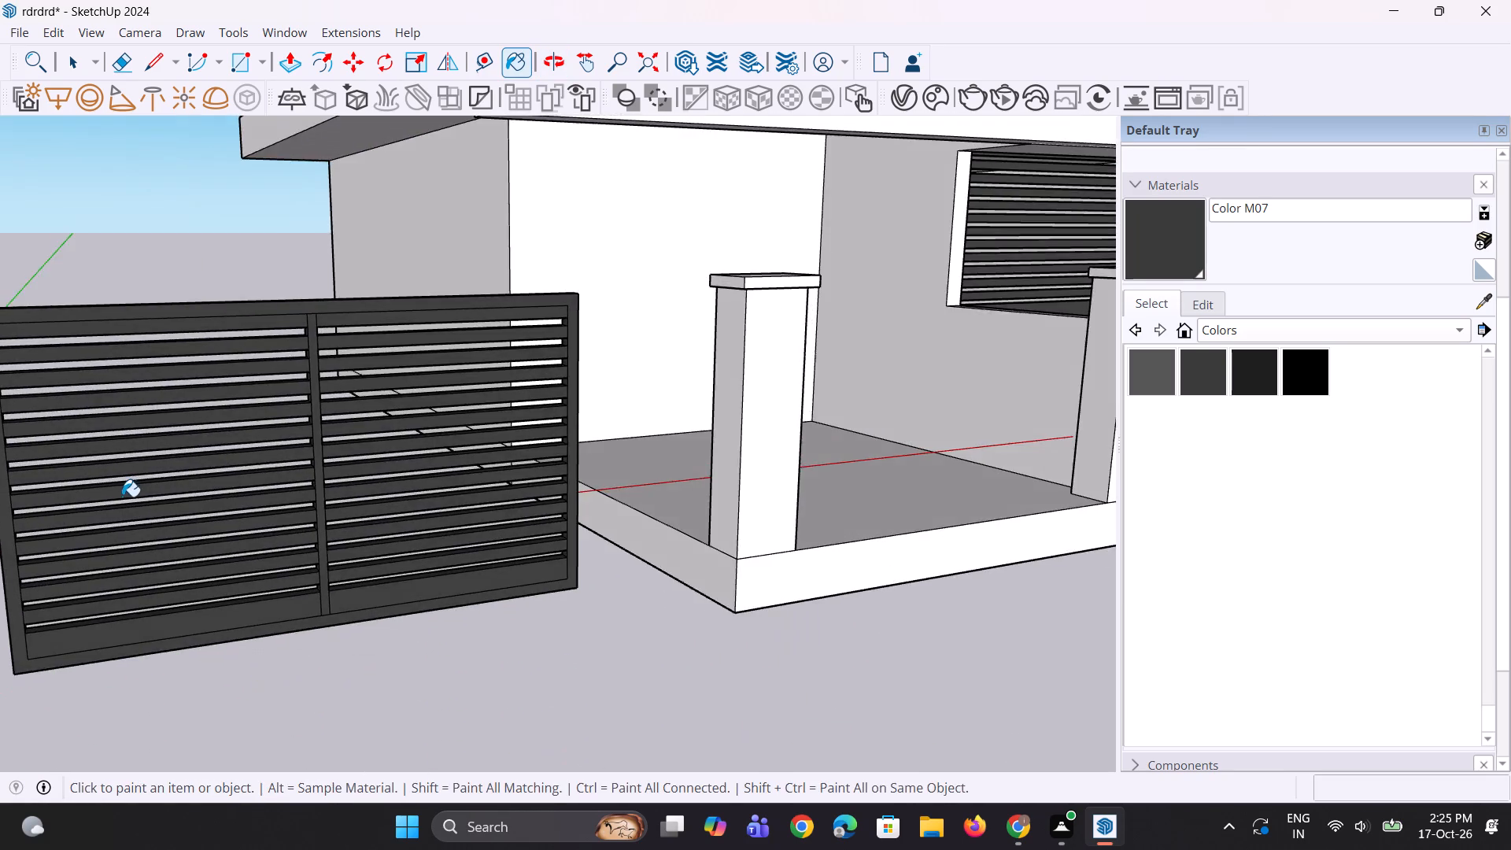
scroll(128, 495, down, 5)
middle_drag(131, 512, 128, 431)
key(space)
scroll(129, 431, down, 4)
key(space)
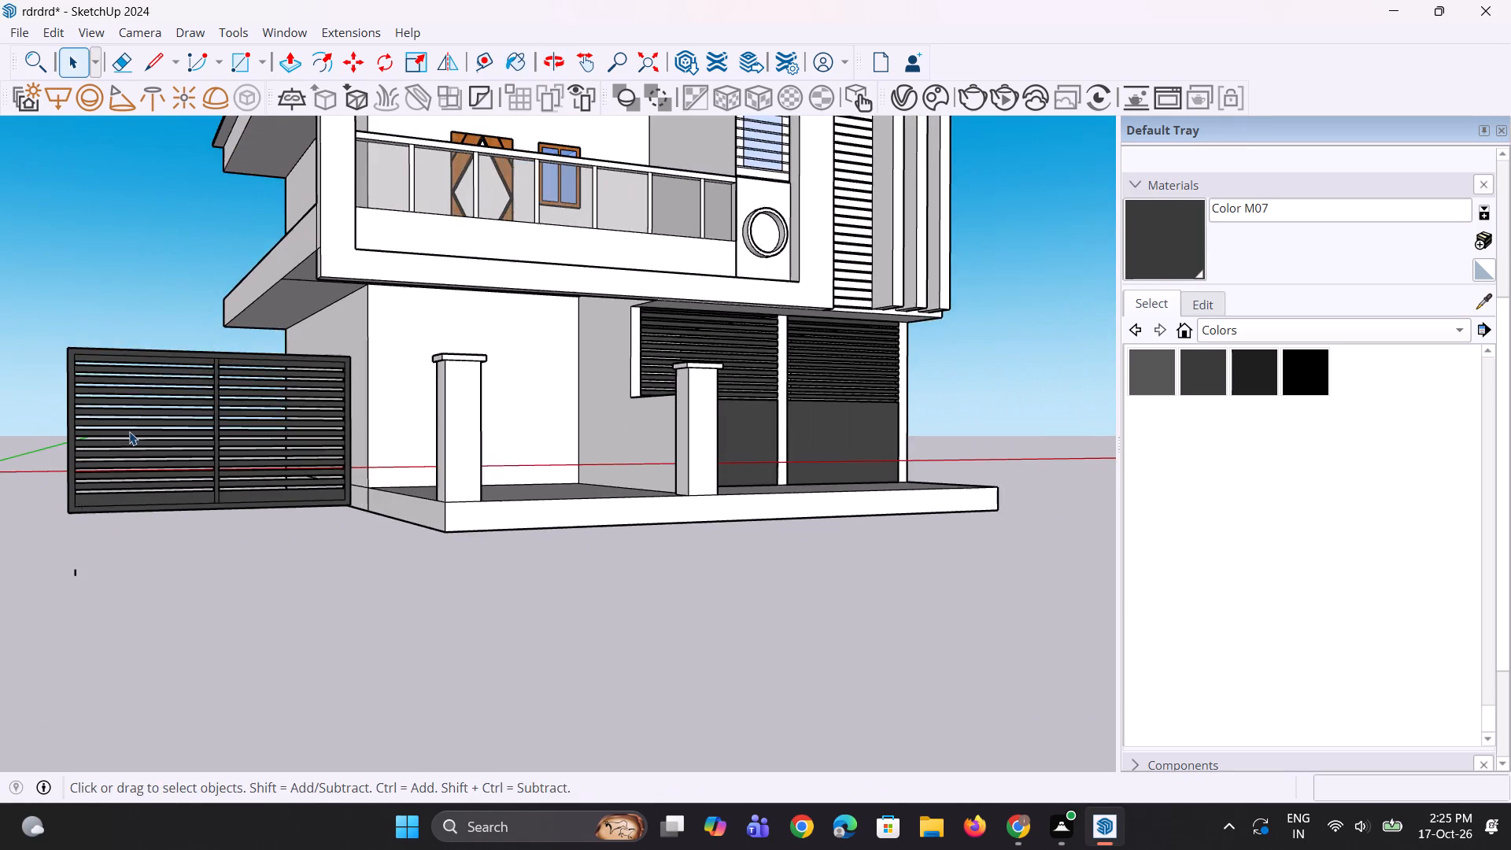
middle_drag(128, 429, 102, 508)
drag(13, 376, 377, 698)
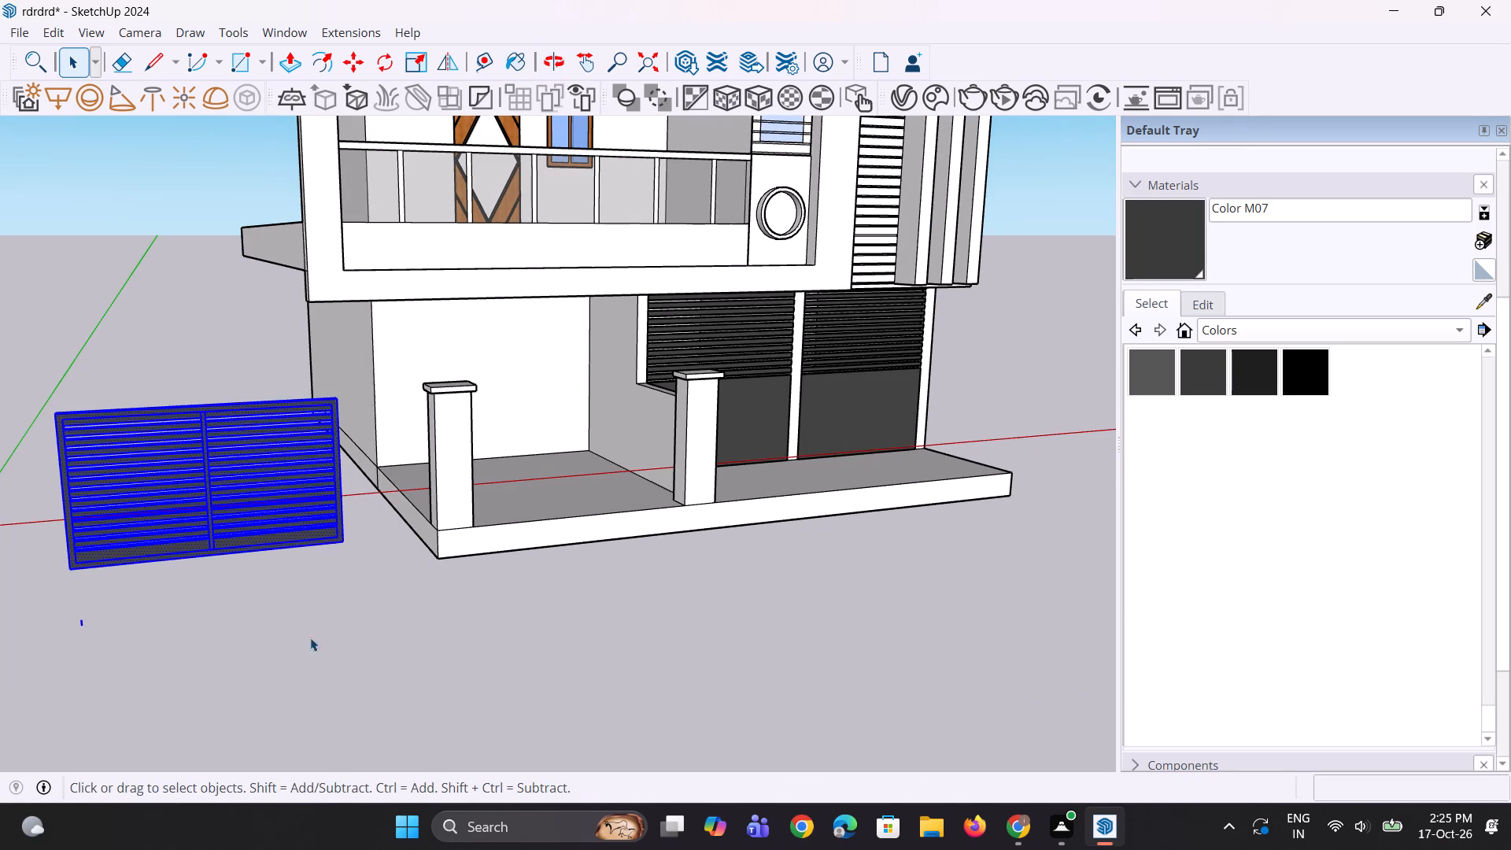
right_click(226, 482)
click(332, 281)
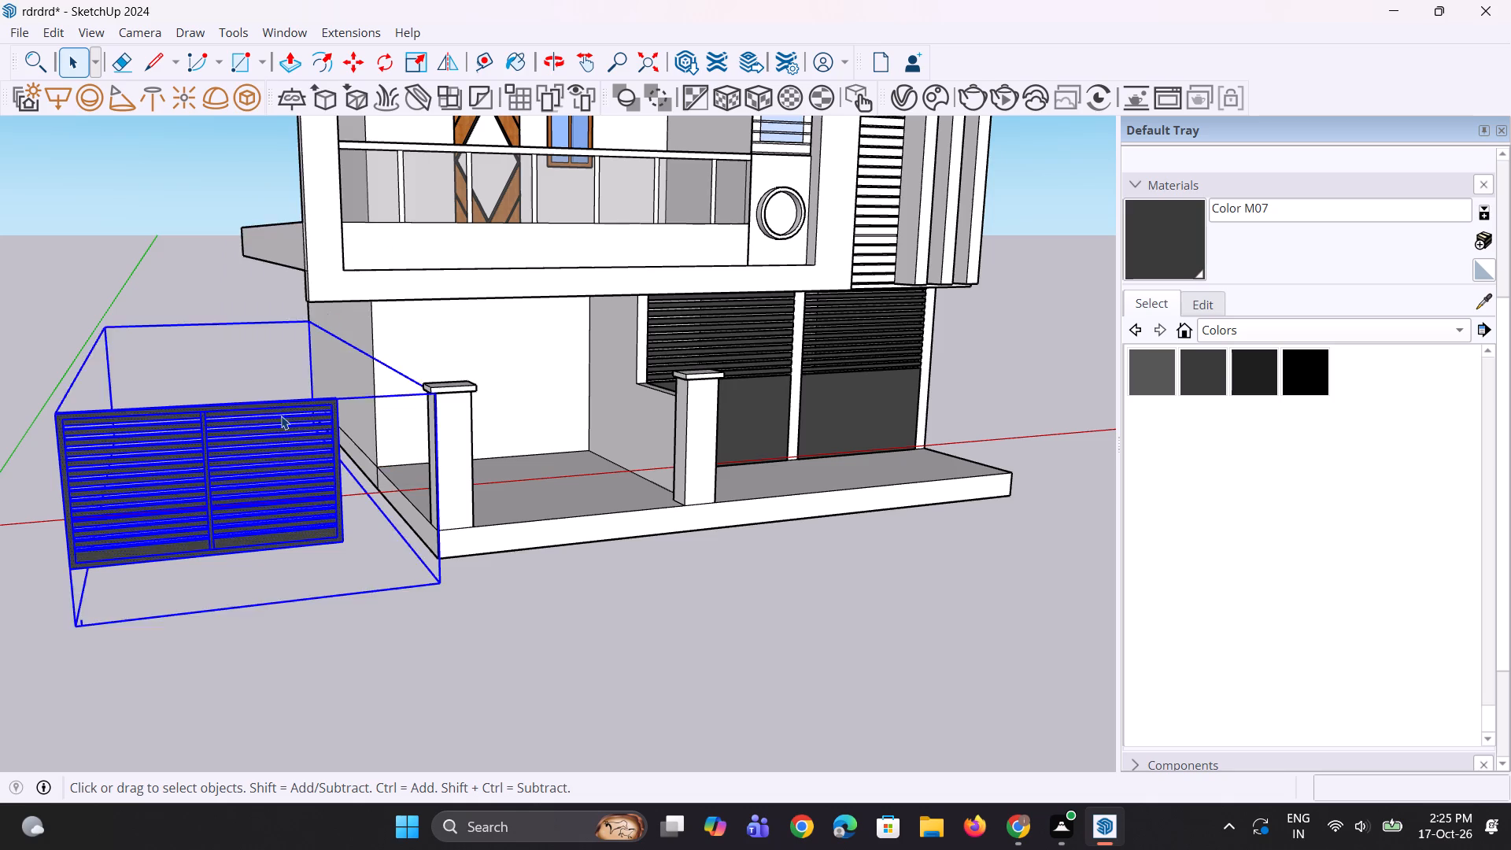
Move the slatted panel group about 16' 9 9/16" along the red axis to fit between the two front porch pillars.
scroll(272, 422, down, 4)
middle_drag(323, 661, 251, 639)
scroll(300, 487, up, 3)
key(m)
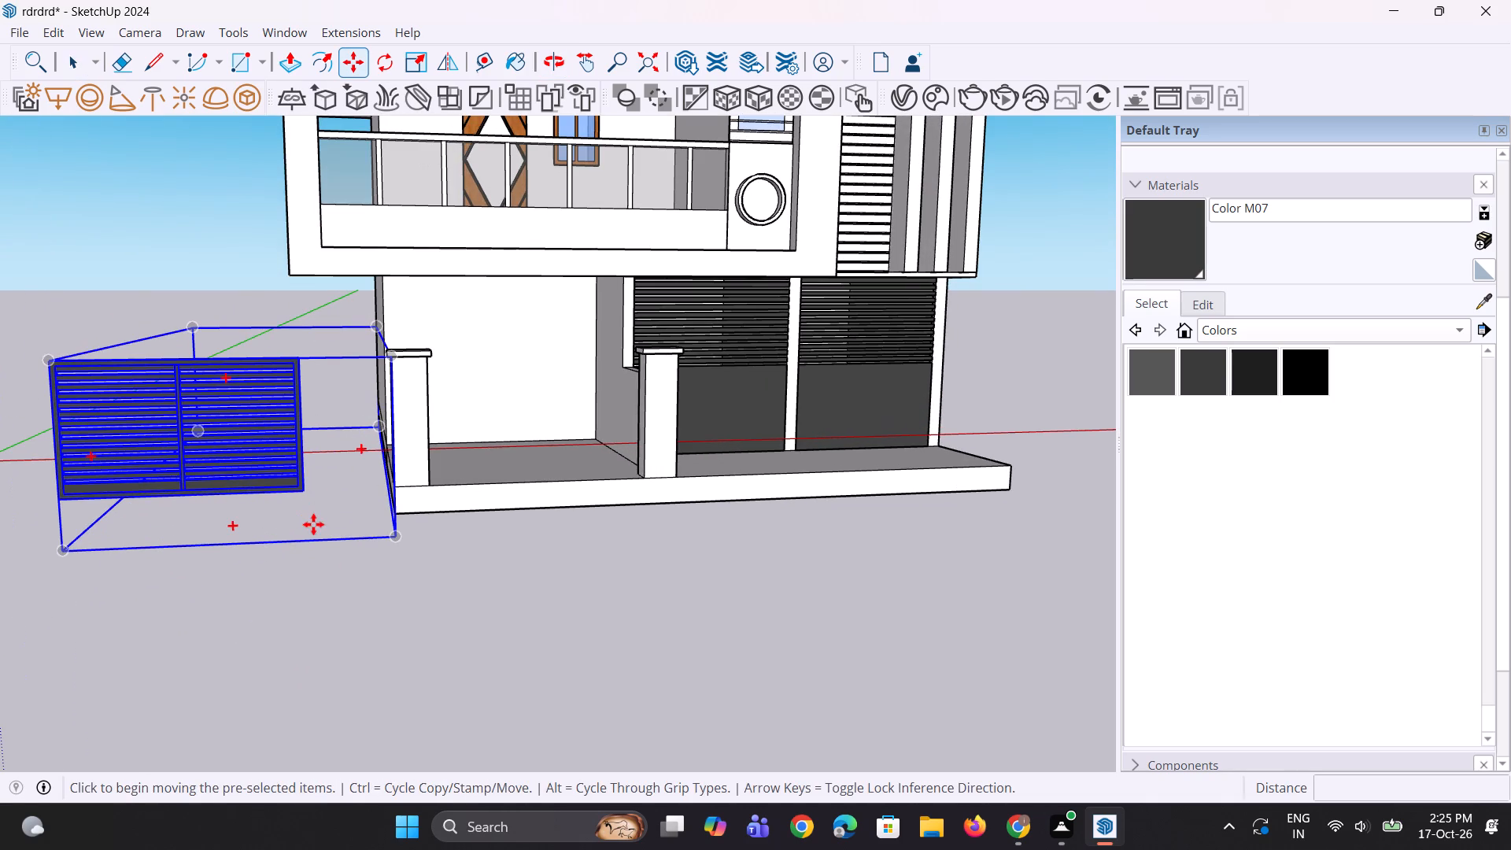
click(305, 497)
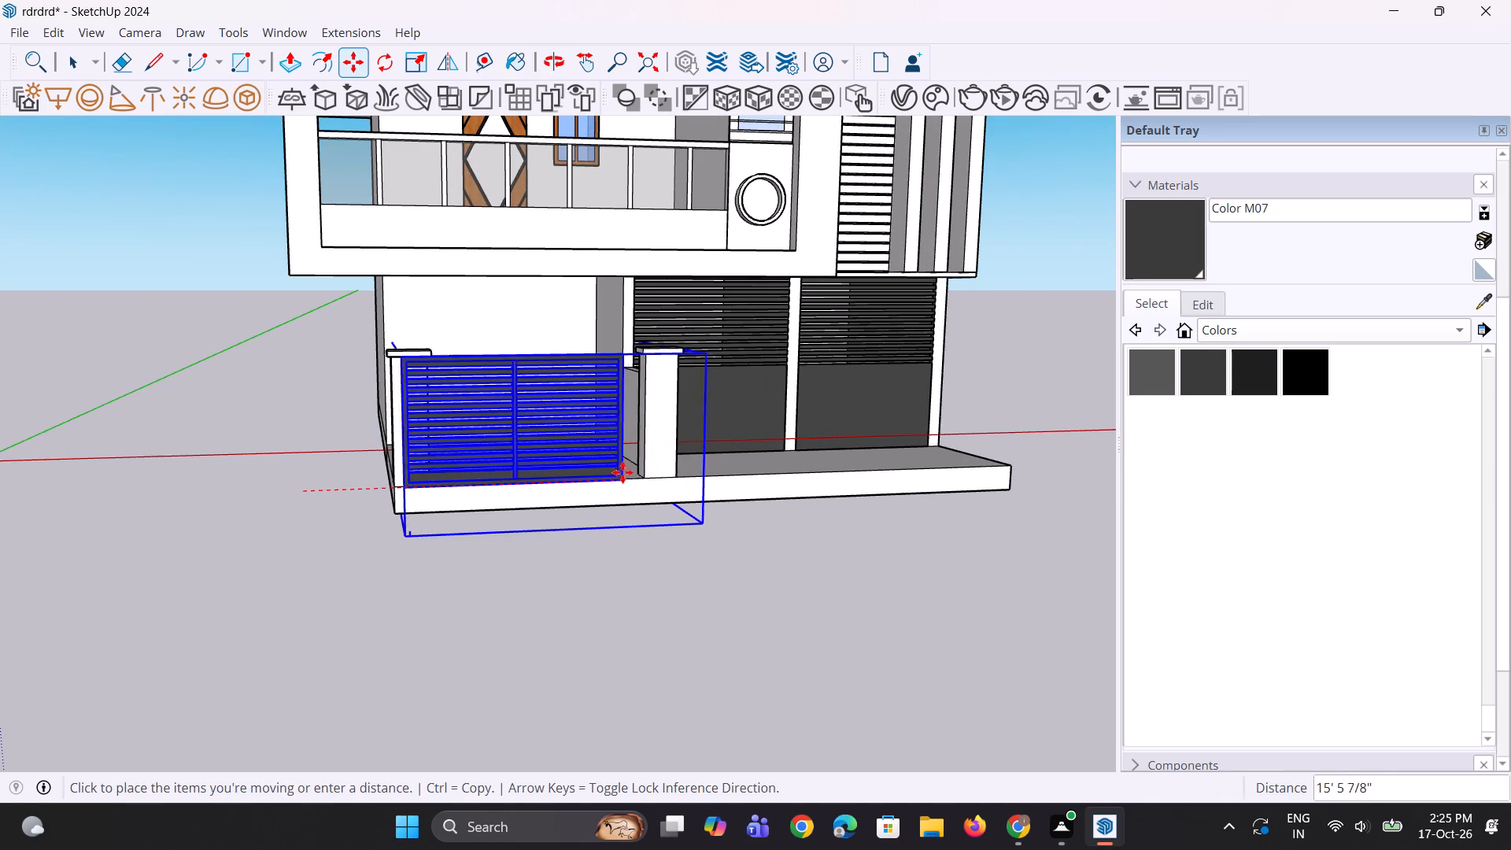
click(645, 468)
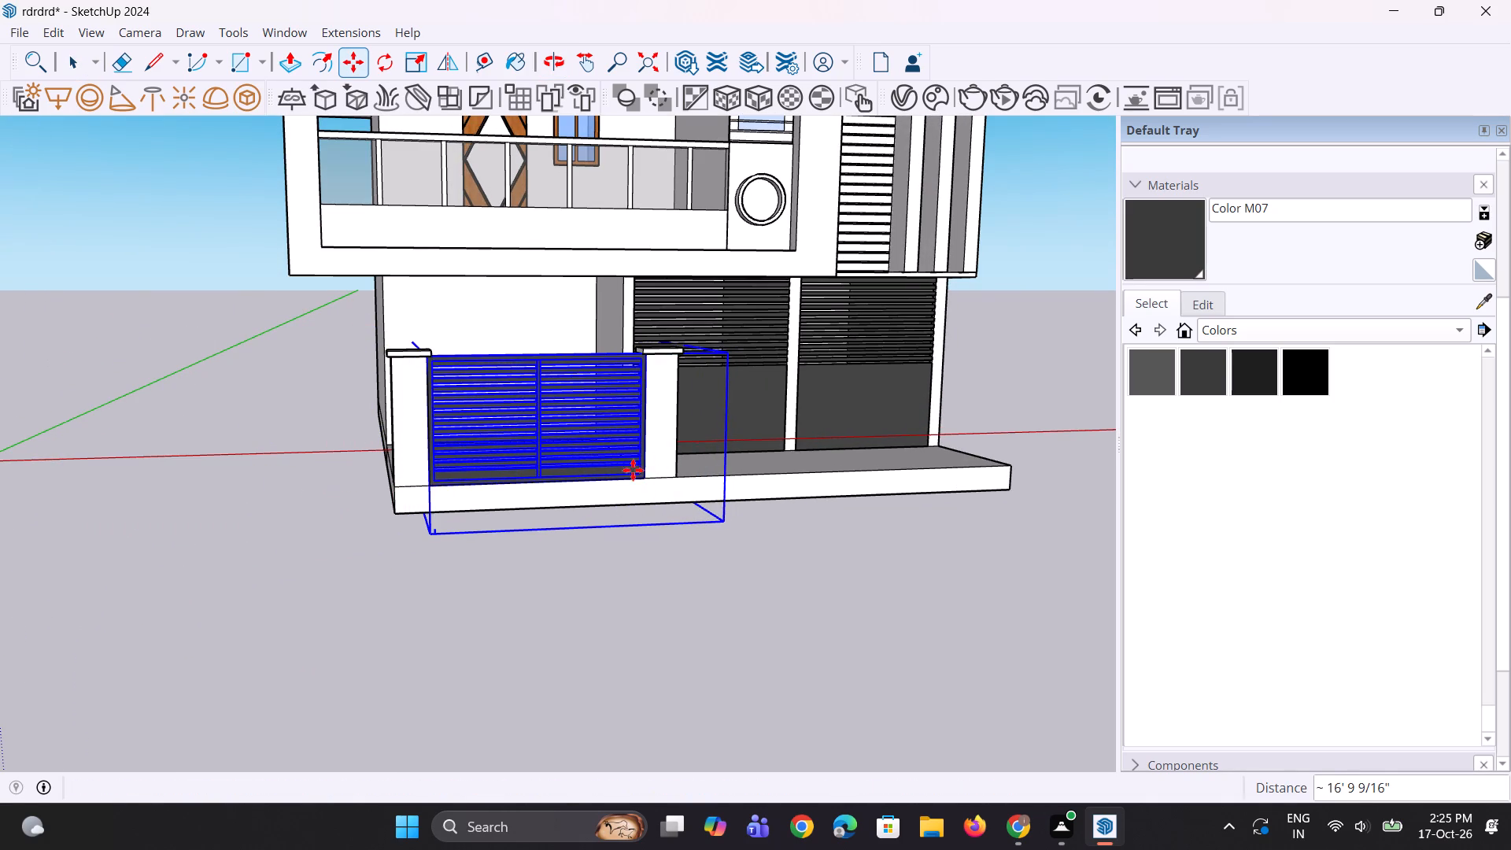
middle_drag(553, 560, 1025, 739)
scroll(572, 590, up, 8)
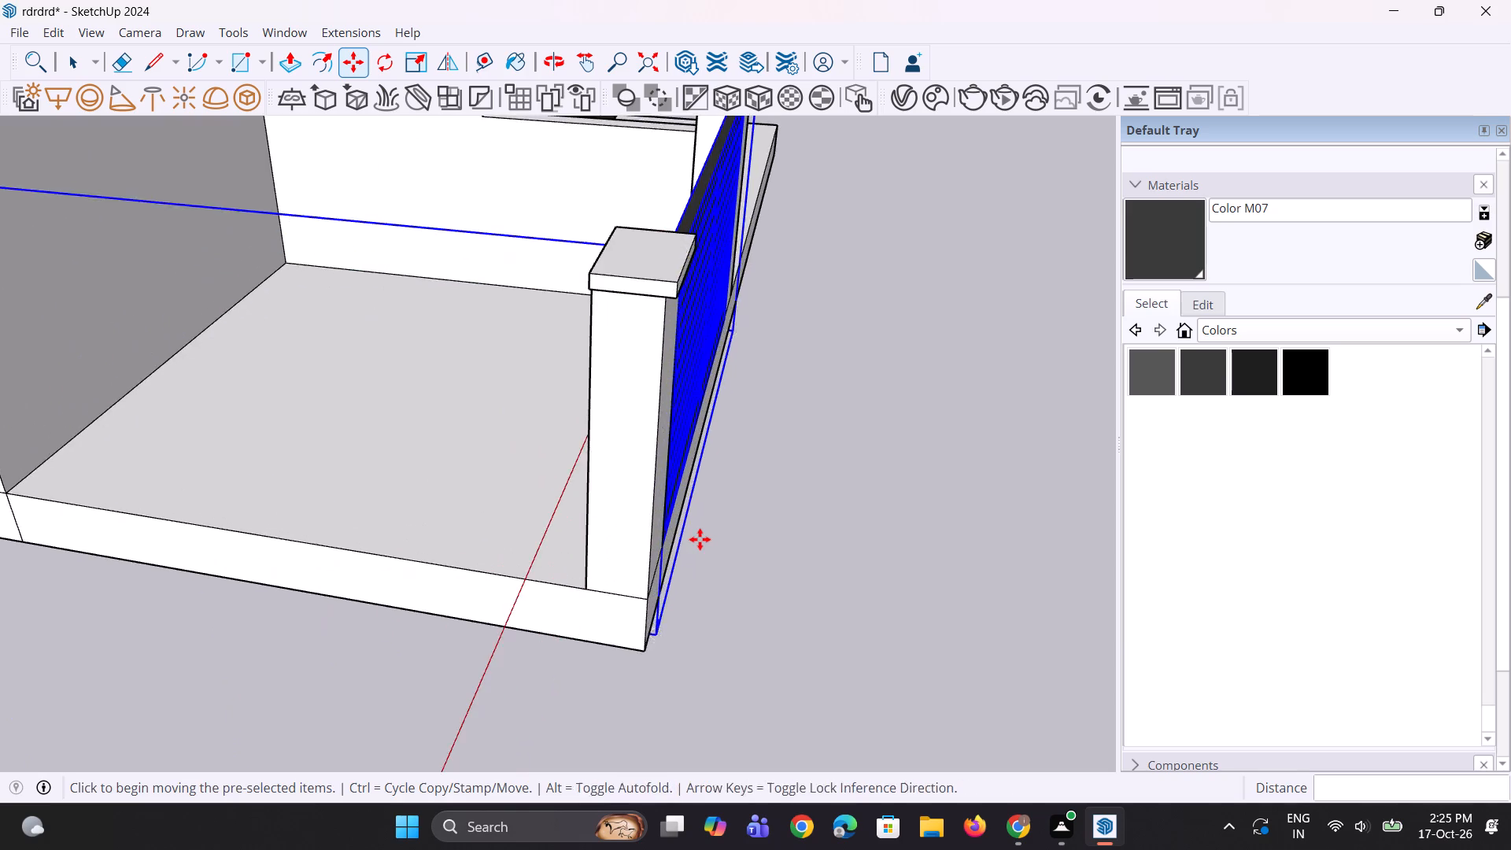
scroll(700, 539, up, 2)
middle_drag(685, 539, 366, 524)
key(space)
key(space)
click(646, 708)
scroll(297, 590, down, 4)
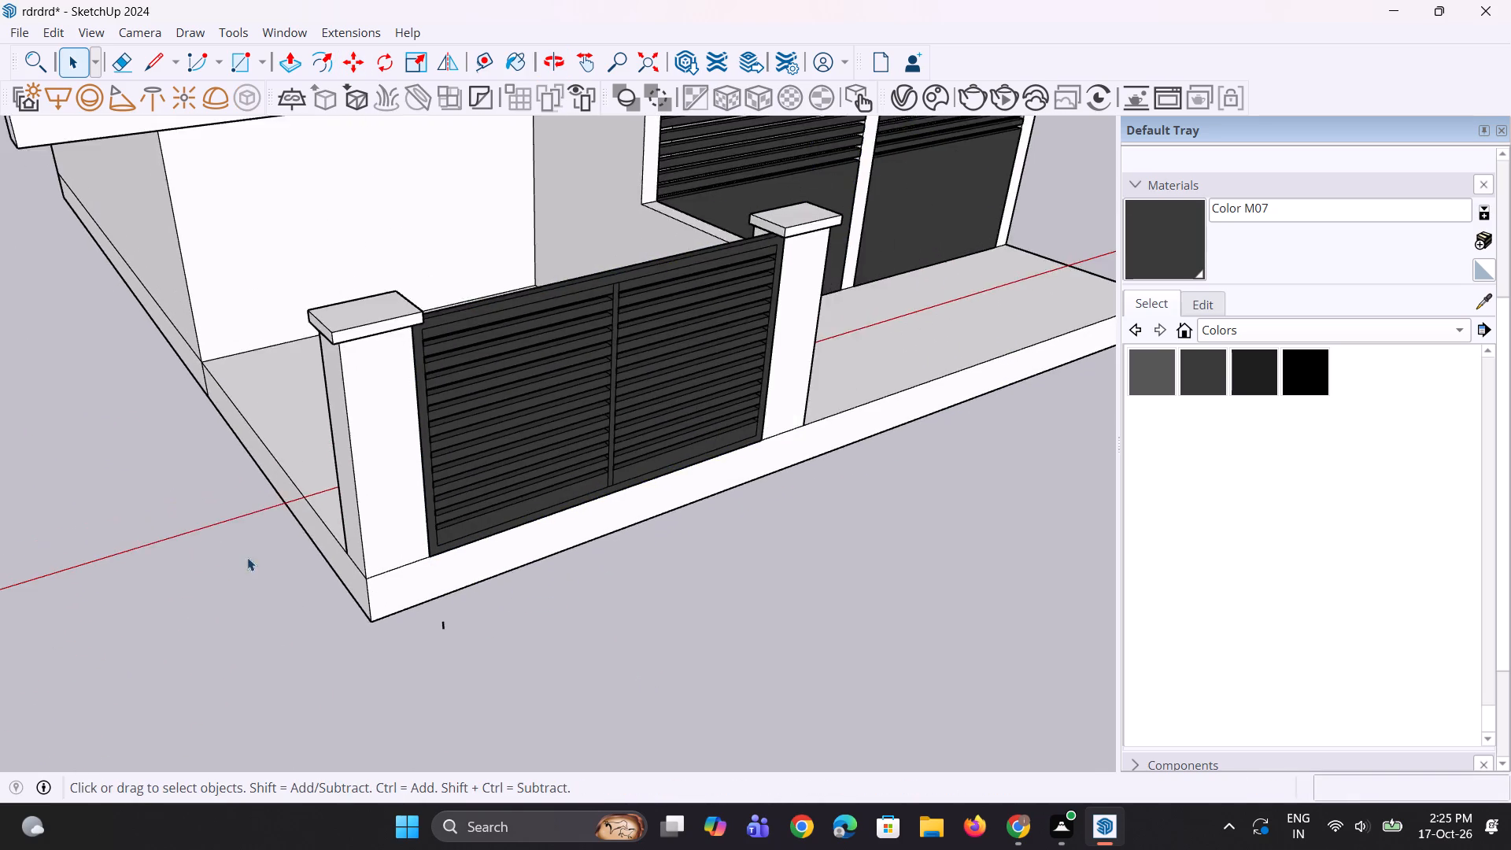
Copy the vertical edge at the ground-floor wall's front corner a short distance inward, marking off a narrow strip on the front wall.
middle_drag(248, 517, 257, 462)
scroll(211, 397, up, 2)
click(198, 358)
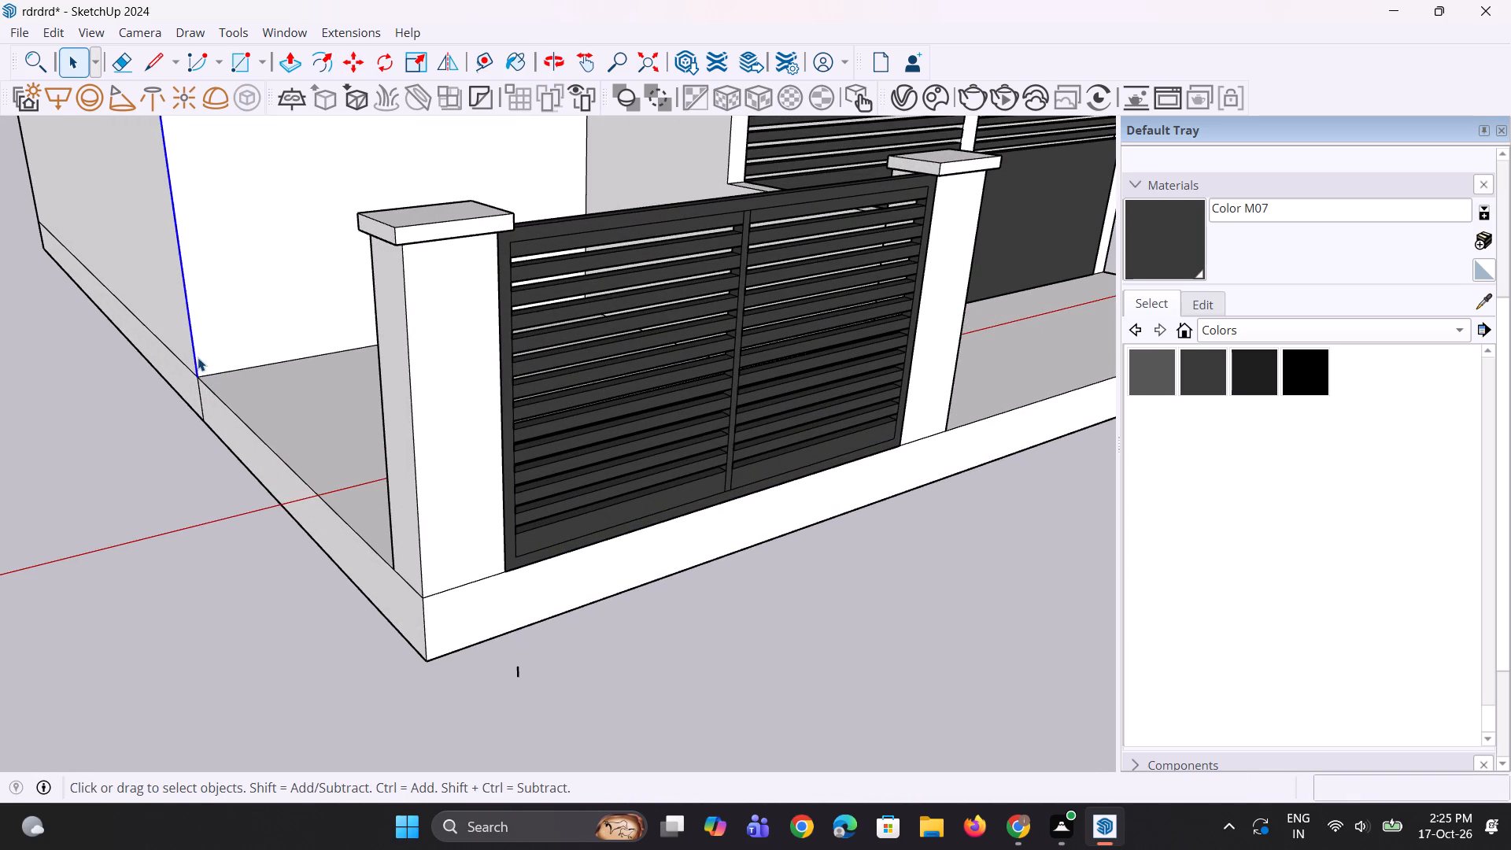
key(m)
click(201, 385)
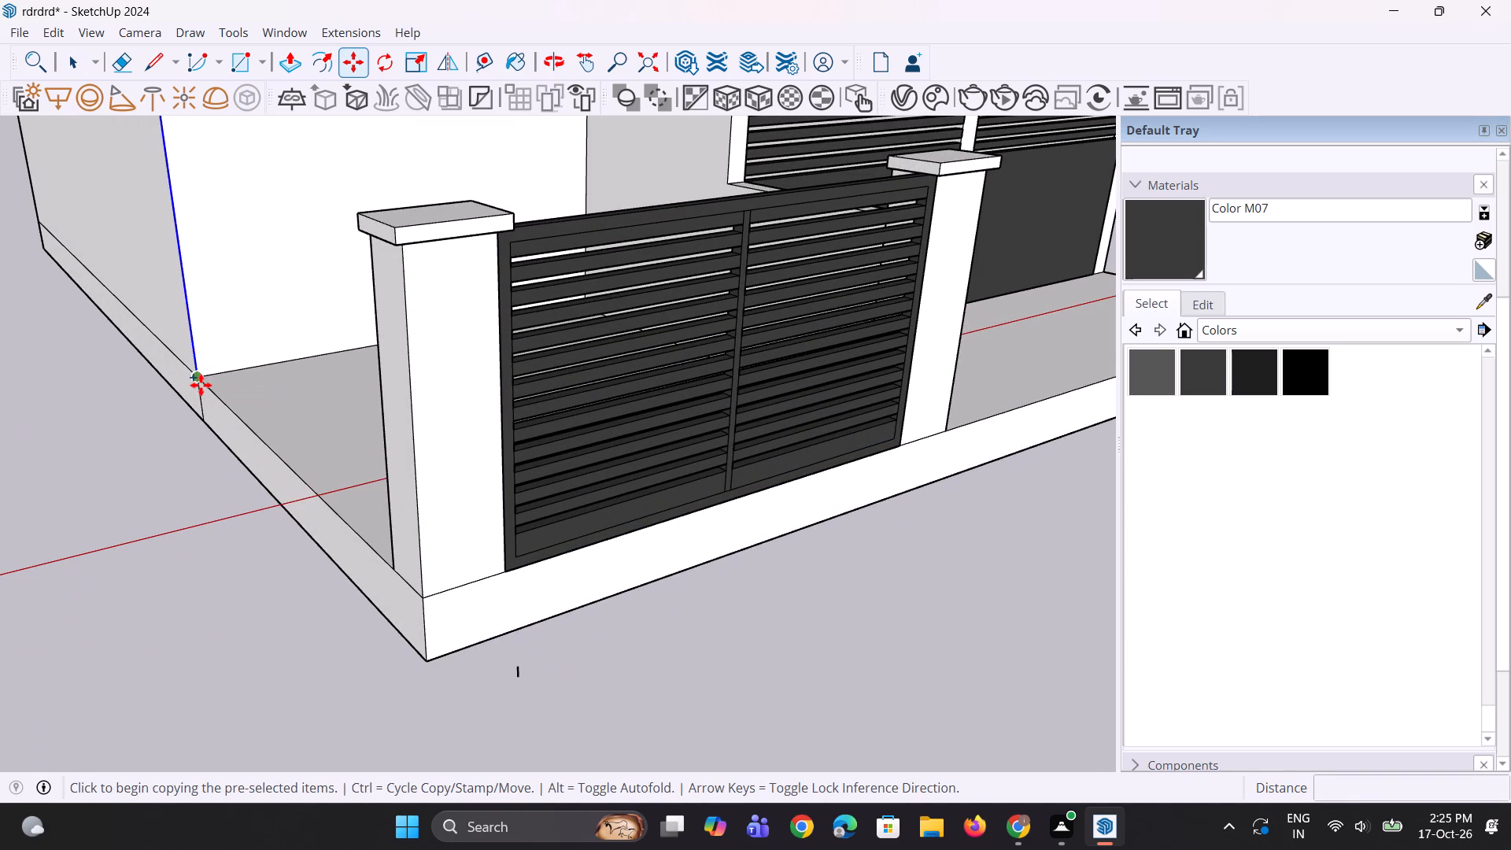
click(239, 373)
middle_drag(233, 437, 283, 448)
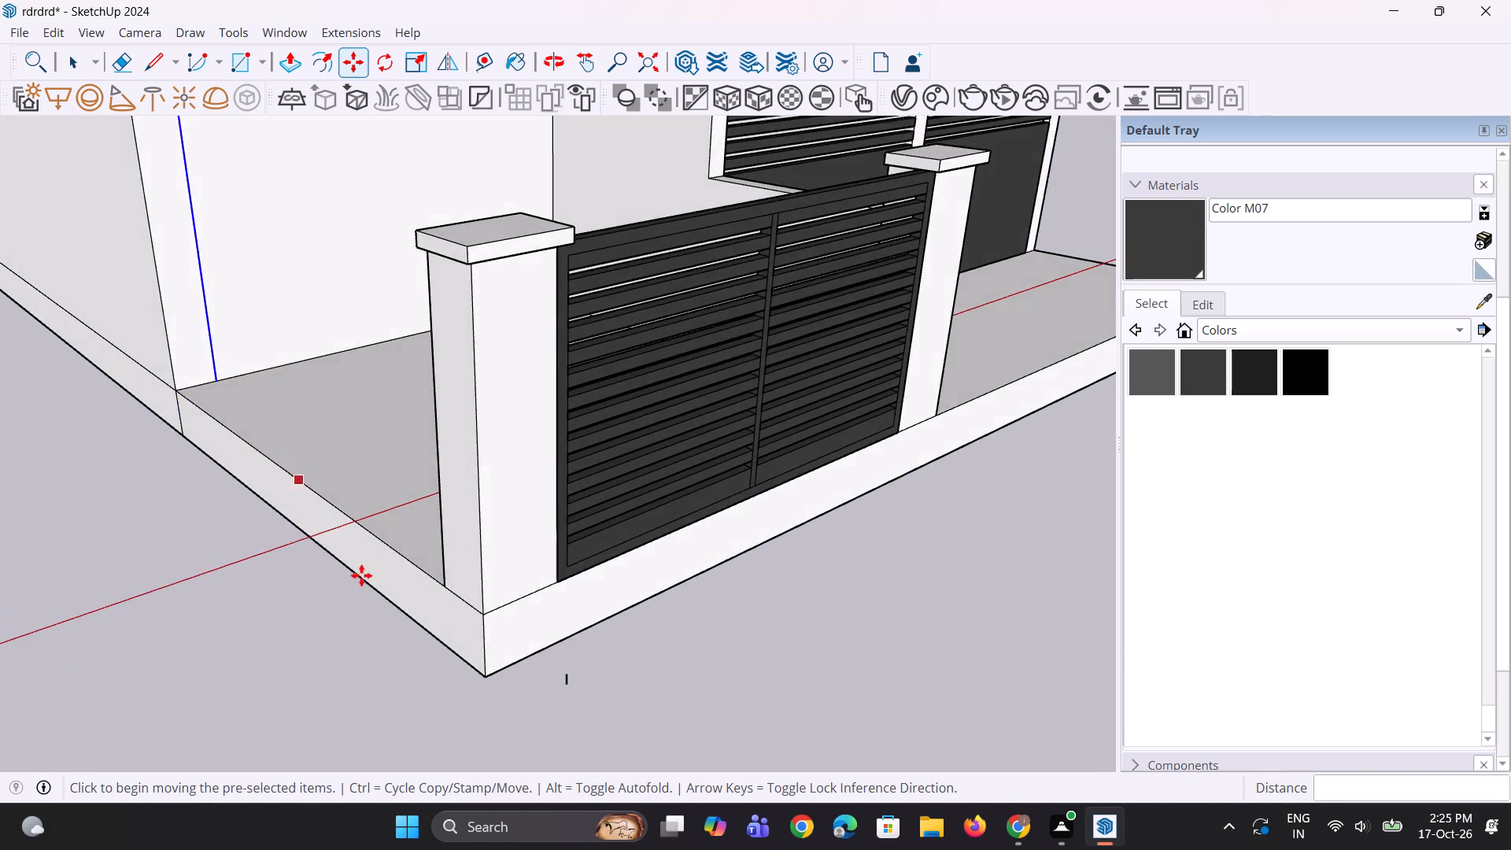
Push/Pull the narrow wall strip forward 9' 9 1/8", and extend it a further 3' 1 3/4" to meet the corner porch pillar.
scroll(366, 578, down, 13)
scroll(297, 492, up, 2)
middle_drag(297, 484, 314, 386)
scroll(258, 412, up, 5)
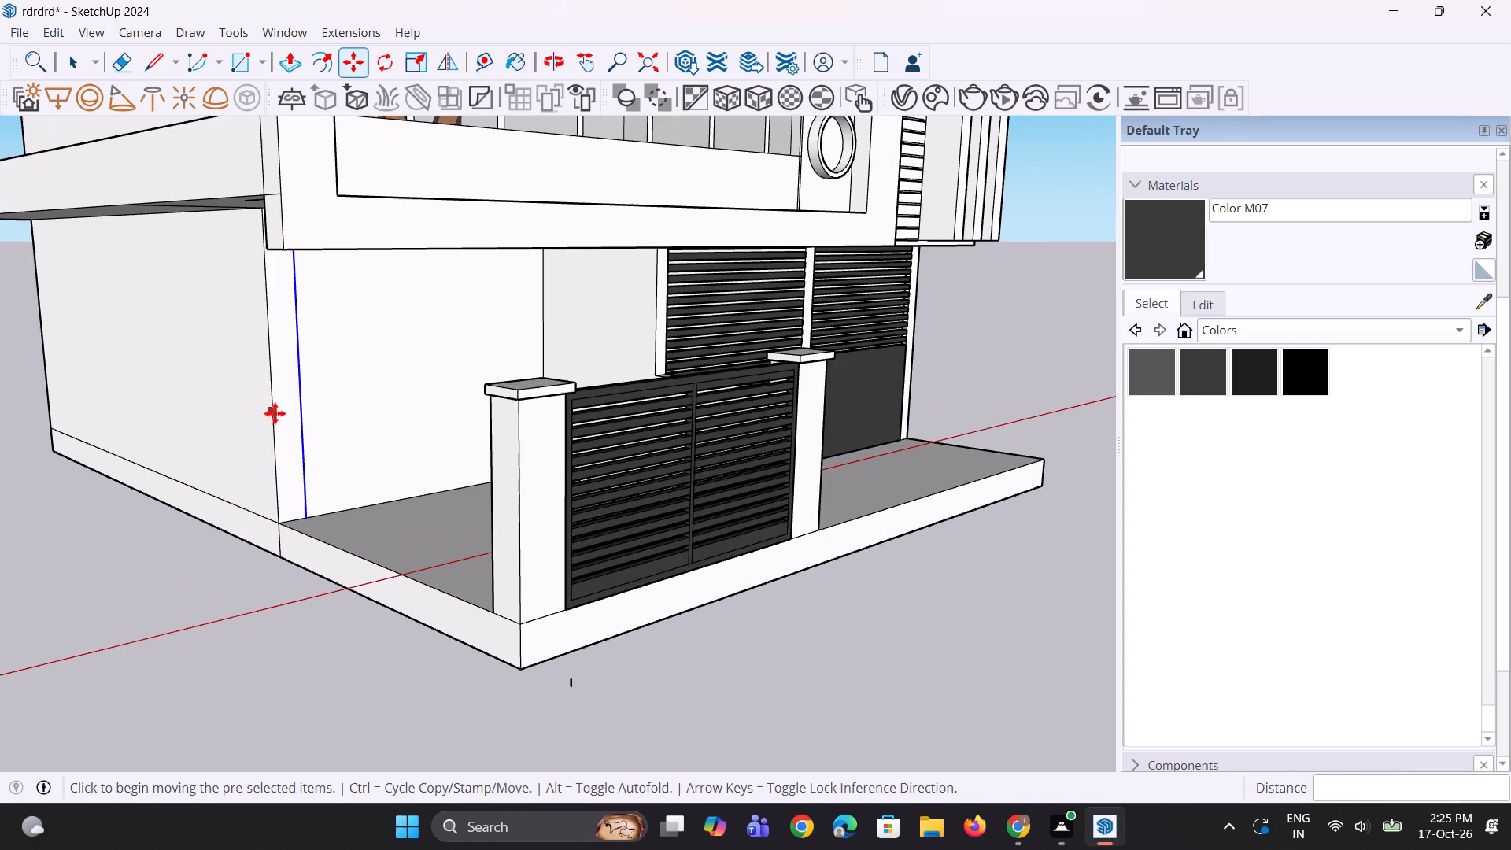
key(p)
click(296, 419)
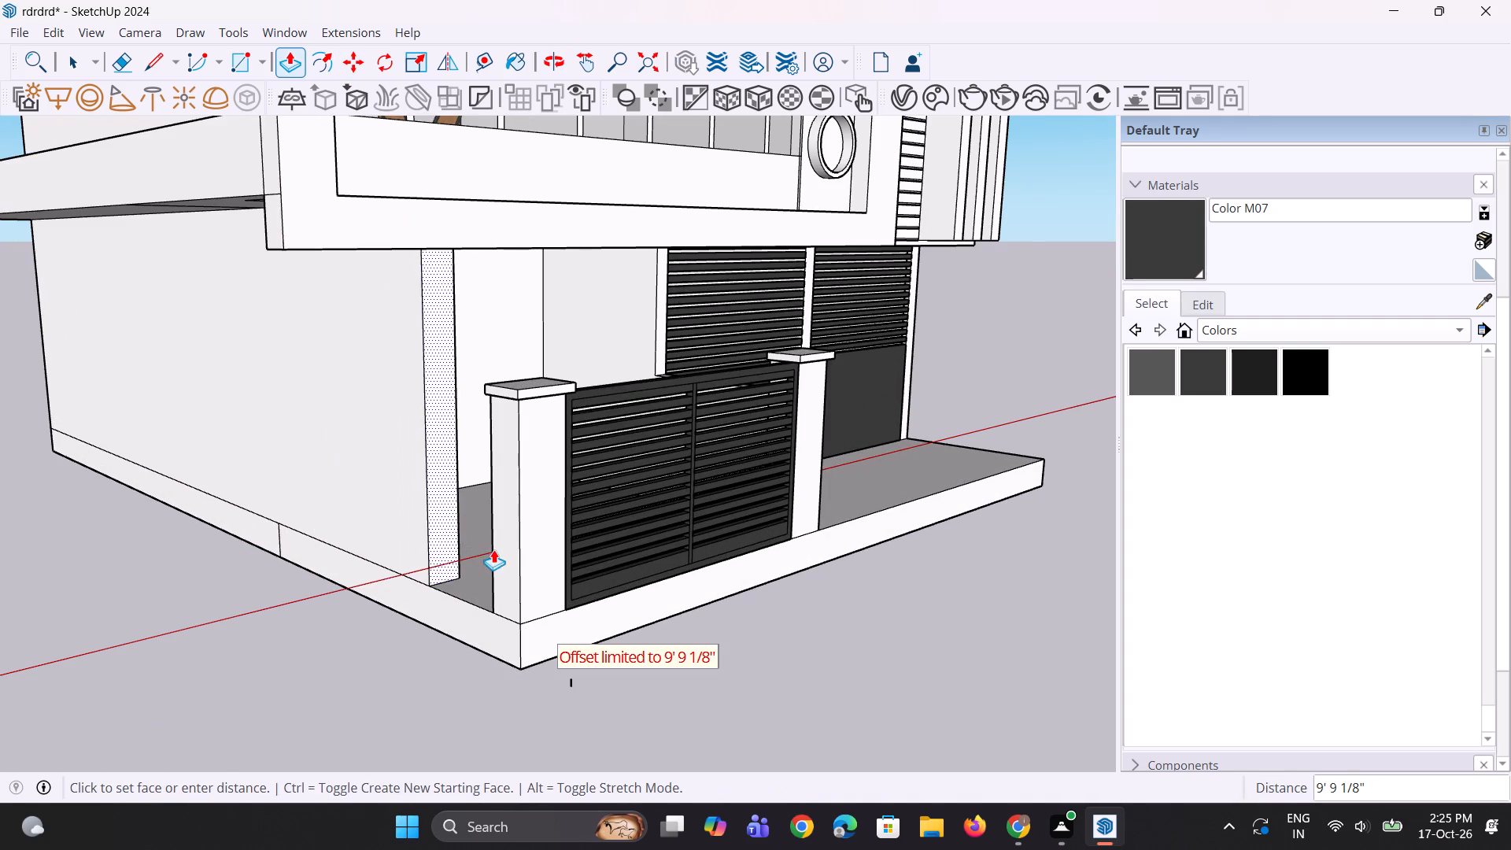
click(497, 567)
click(438, 528)
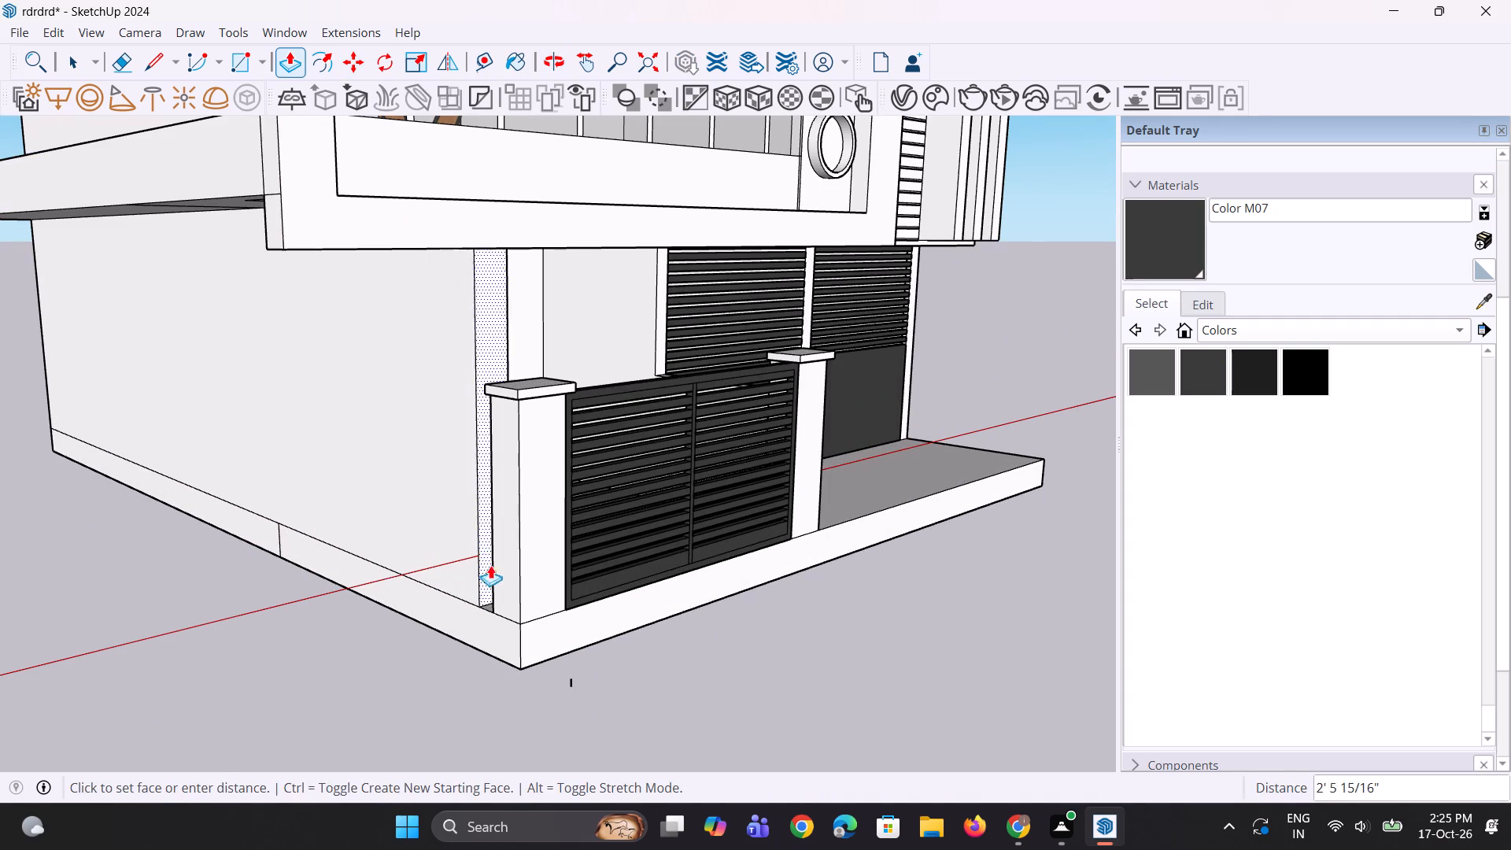
click(498, 580)
Draw a rectangle about 10 7/16" by 1' 1 9/16" on the roof slab near its front corner, below the pergola's corner.
scroll(497, 646, down, 5)
middle_drag(527, 636, 324, 617)
scroll(333, 554, down, 4)
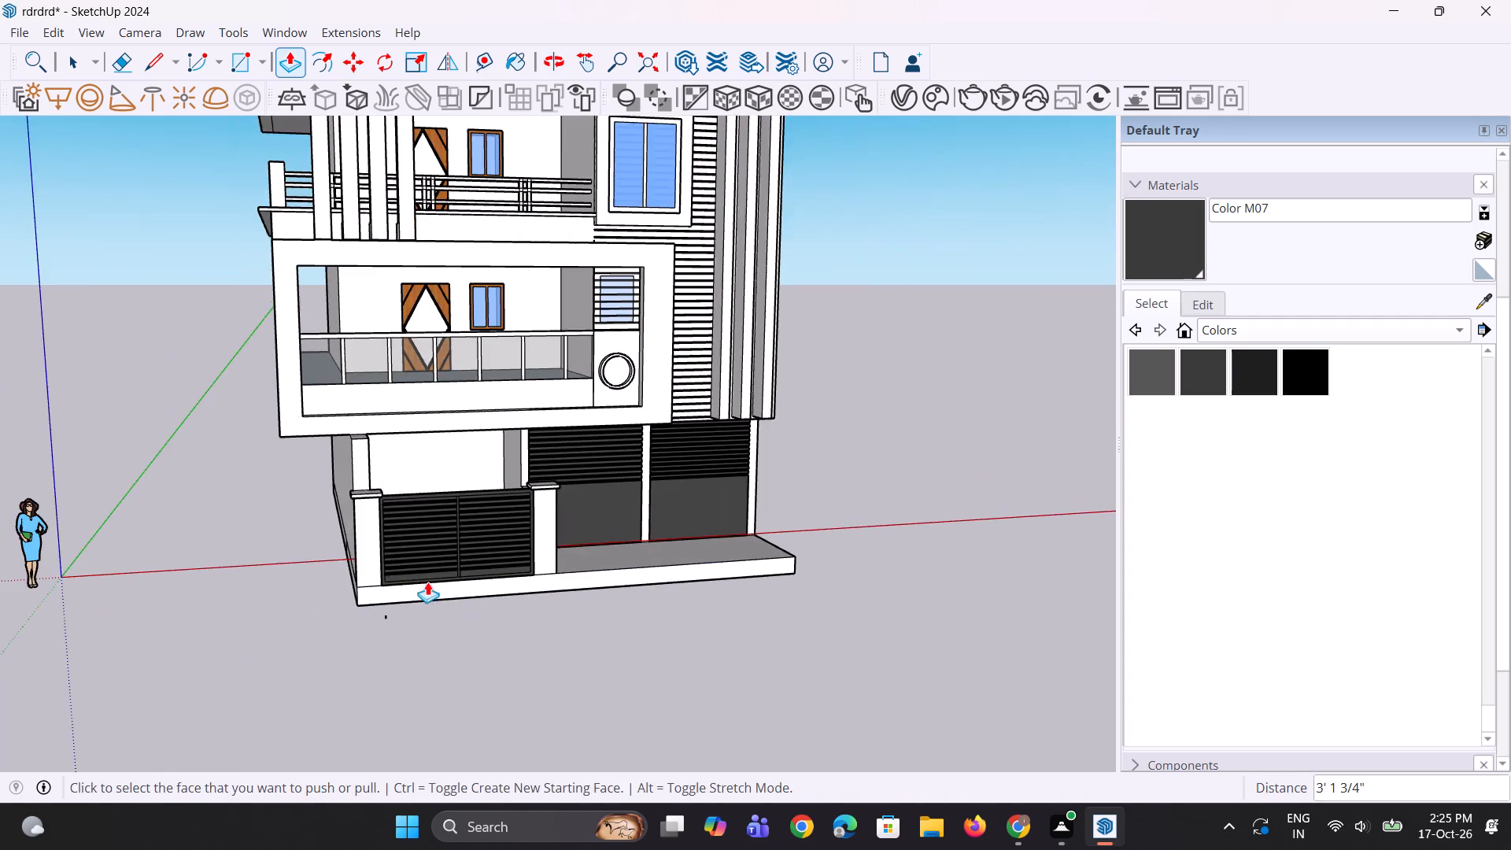
middle_drag(427, 582, 370, 500)
scroll(502, 556, down, 9)
middle_drag(493, 527, 573, 736)
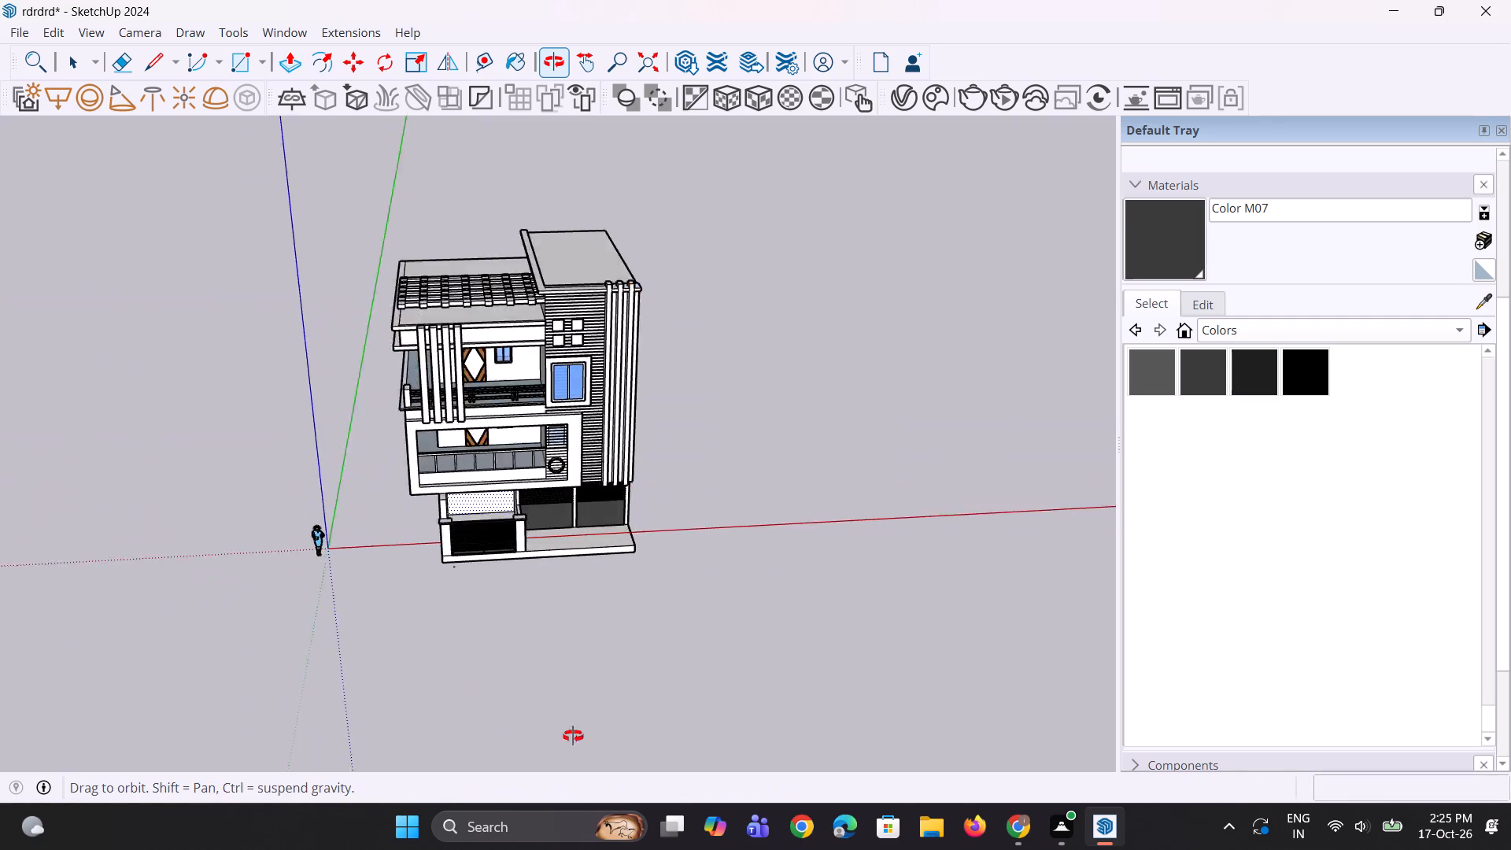
middle_drag(573, 736, 687, 689)
scroll(287, 272, up, 16)
middle_drag(495, 367, 660, 451)
scroll(668, 490, up, 3)
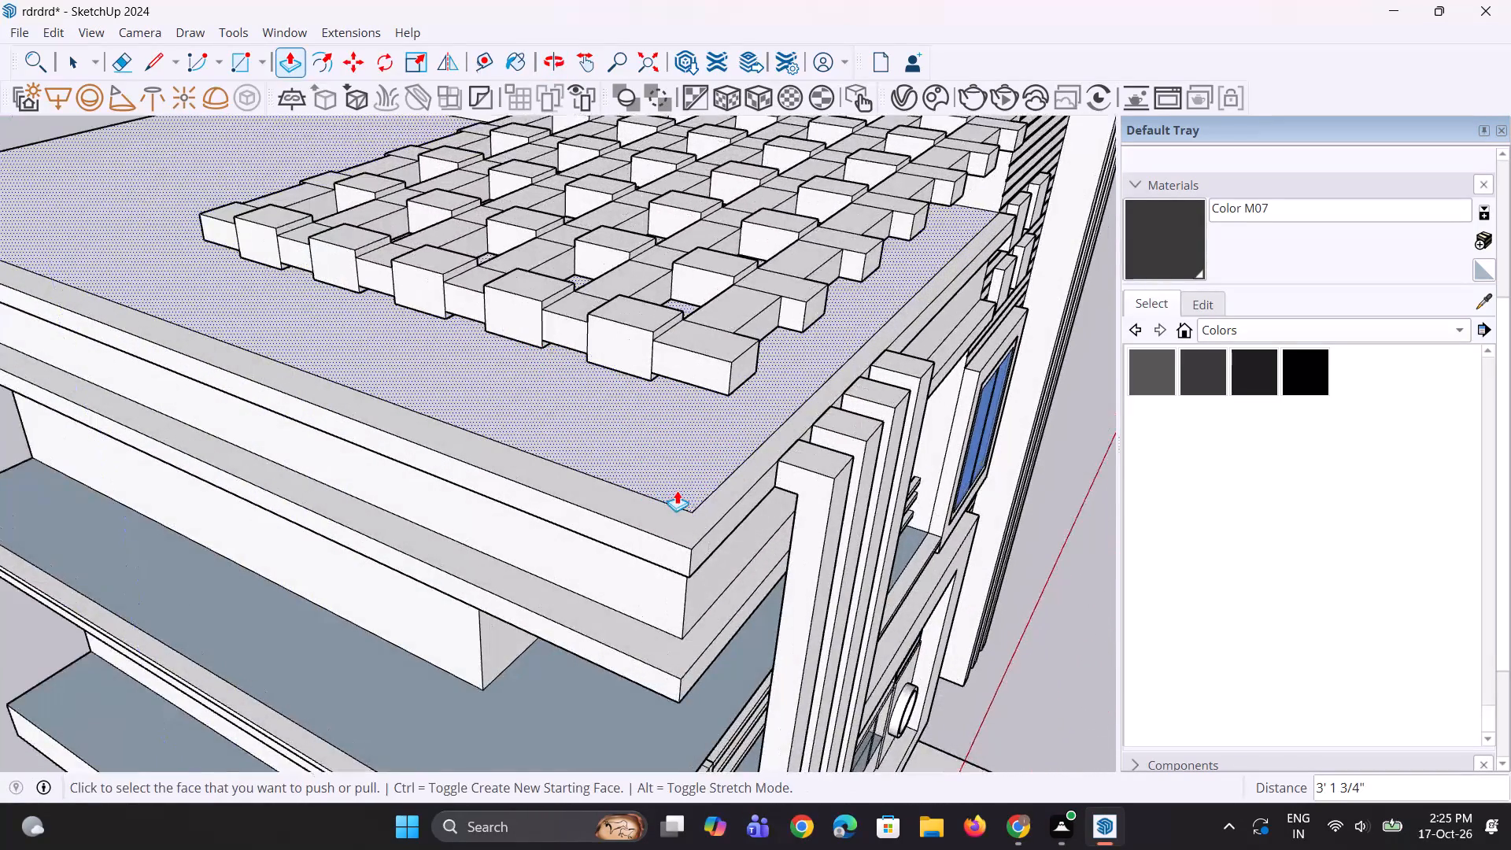
scroll(677, 490, up, 2)
key(r)
scroll(689, 480, up, 1)
click(647, 449)
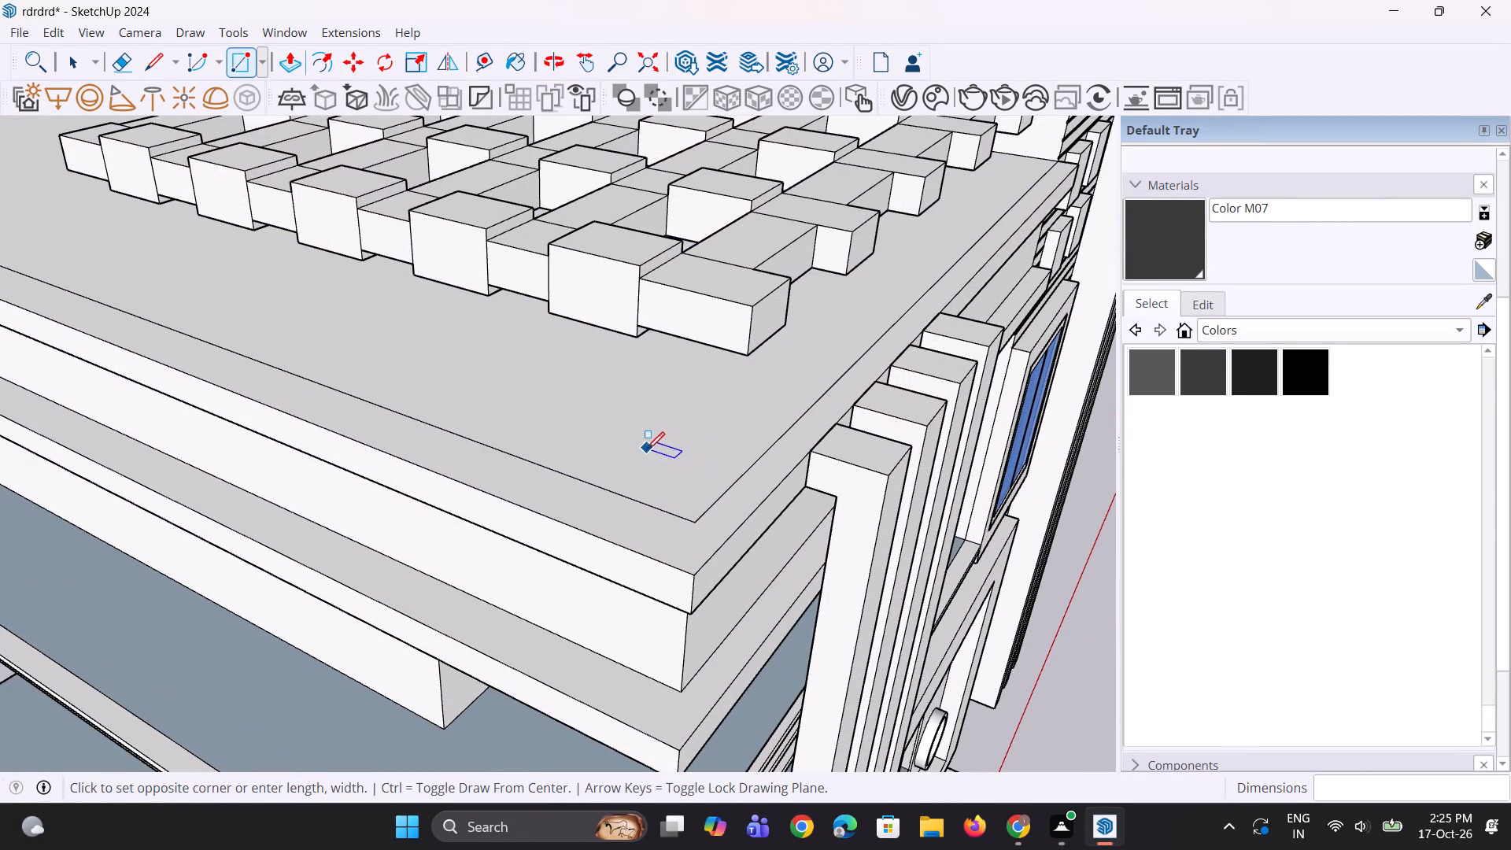
click(683, 495)
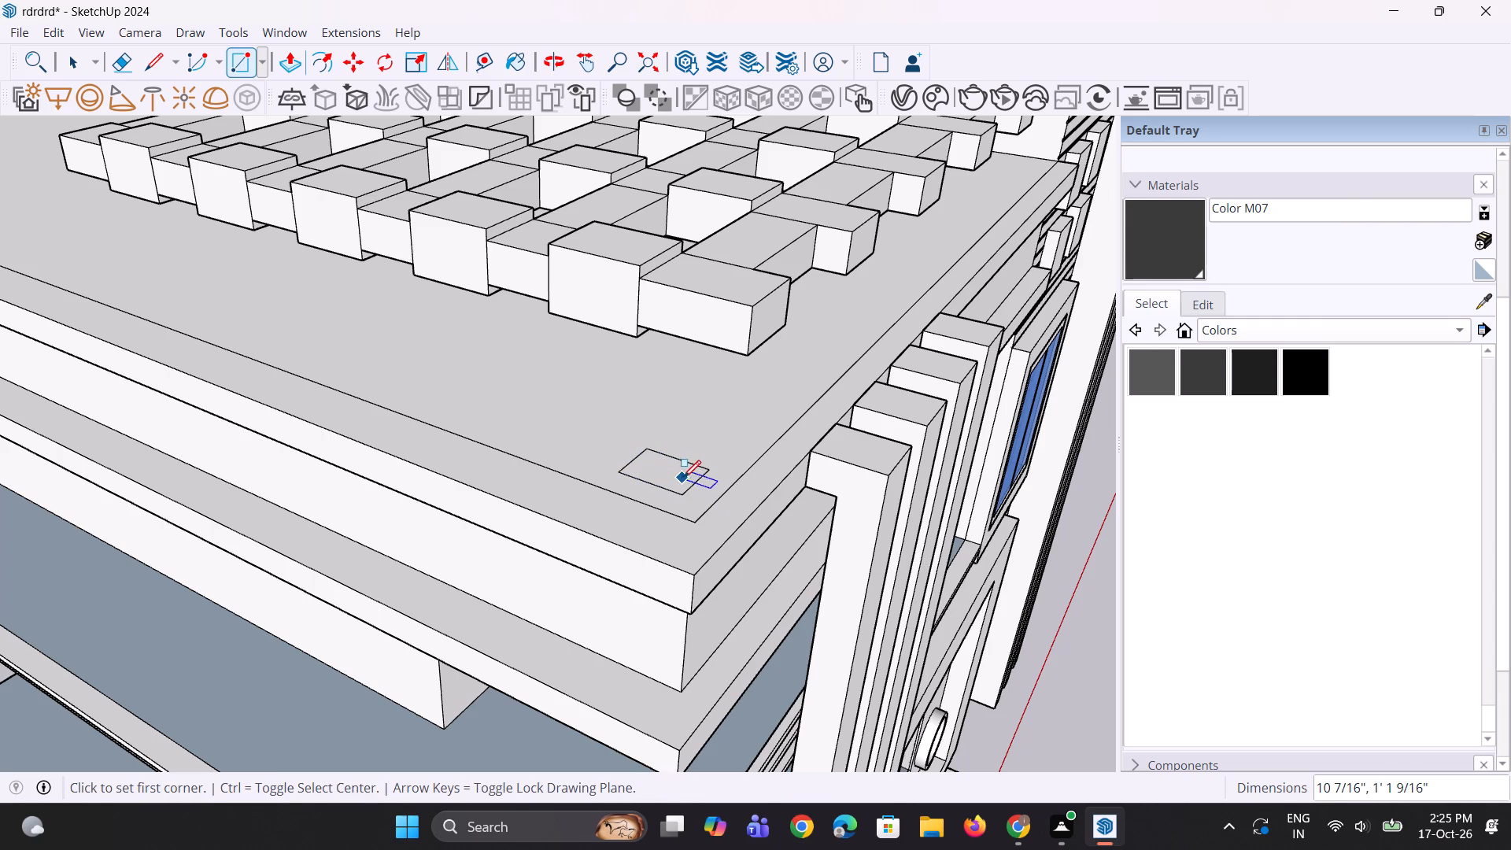
Push/Pull the roof-corner rectangle up about 3' 6" into a post reaching the pergola grid.
key(p)
click(679, 471)
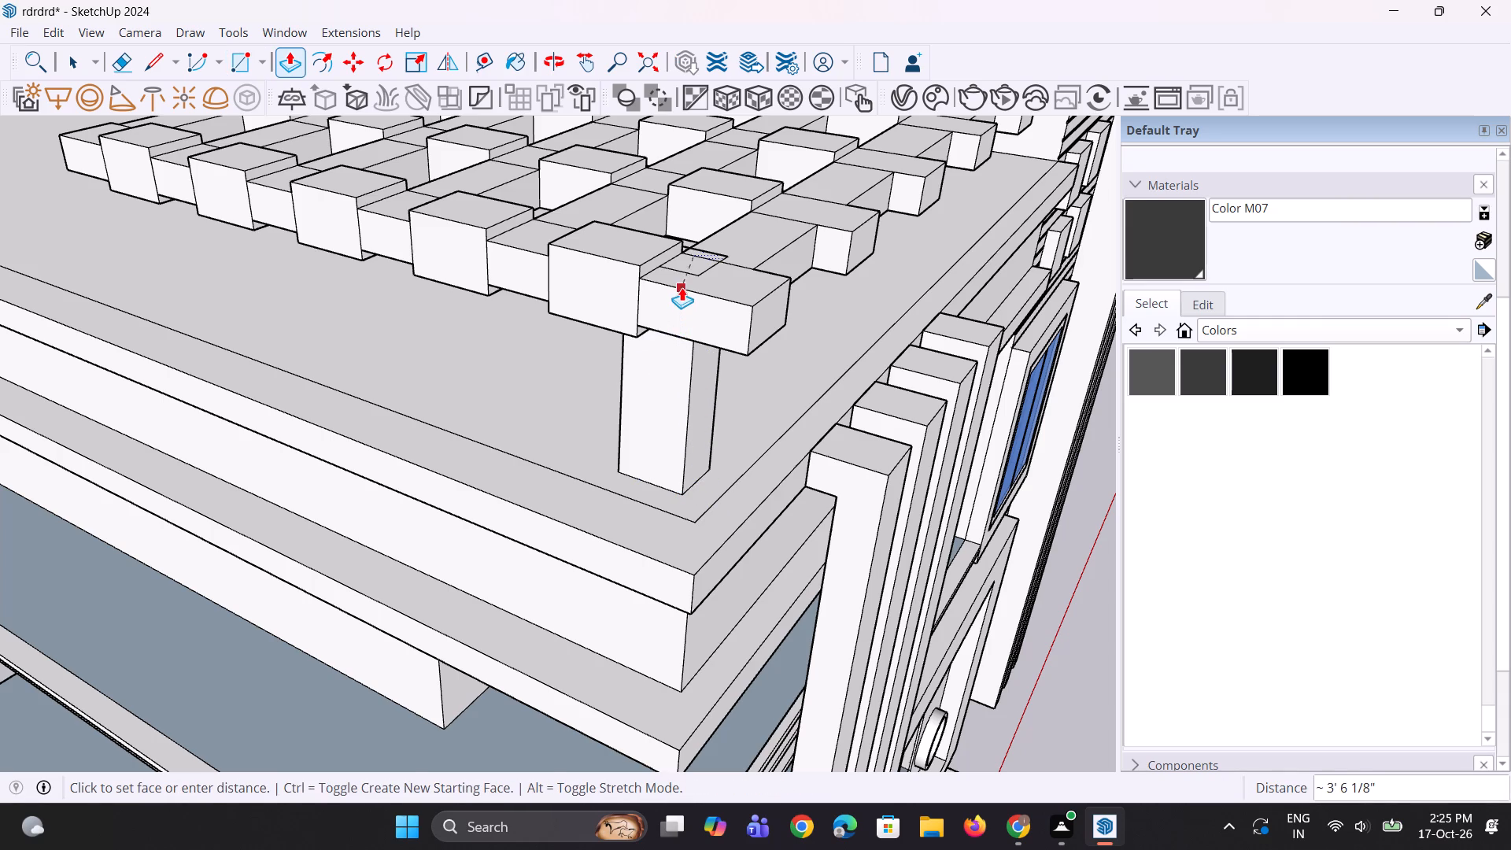
drag(682, 287, 681, 305)
scroll(683, 405, up, 1)
middle_drag(678, 405, 464, 296)
scroll(460, 286, down, 10)
middle_drag(380, 320, 659, 350)
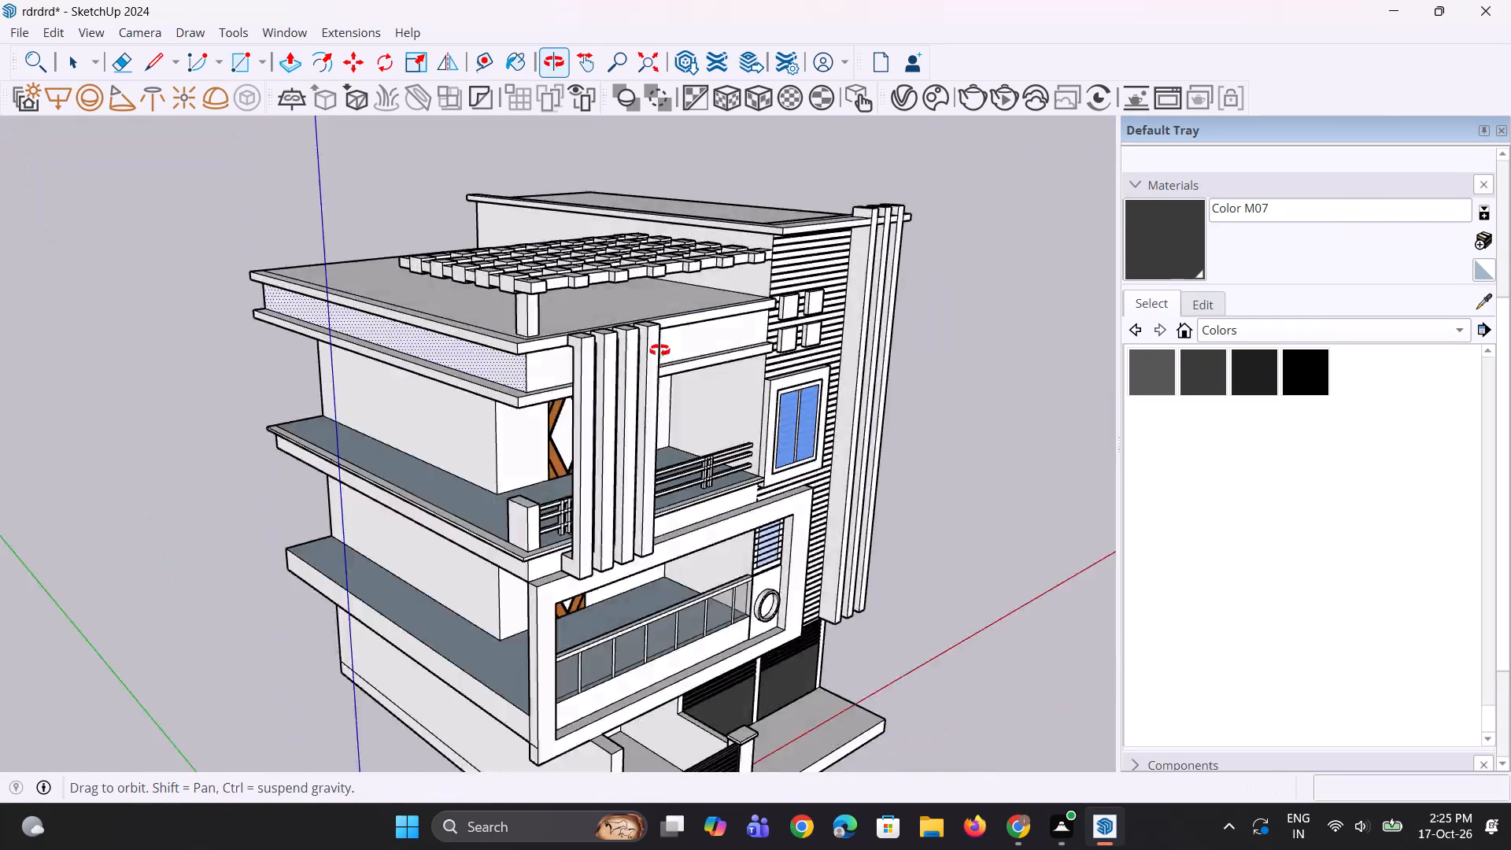
Undo the extrusion of the front roof-corner post.
middle_drag(659, 350, 1005, 349)
scroll(400, 268, up, 6)
middle_drag(492, 331, 504, 371)
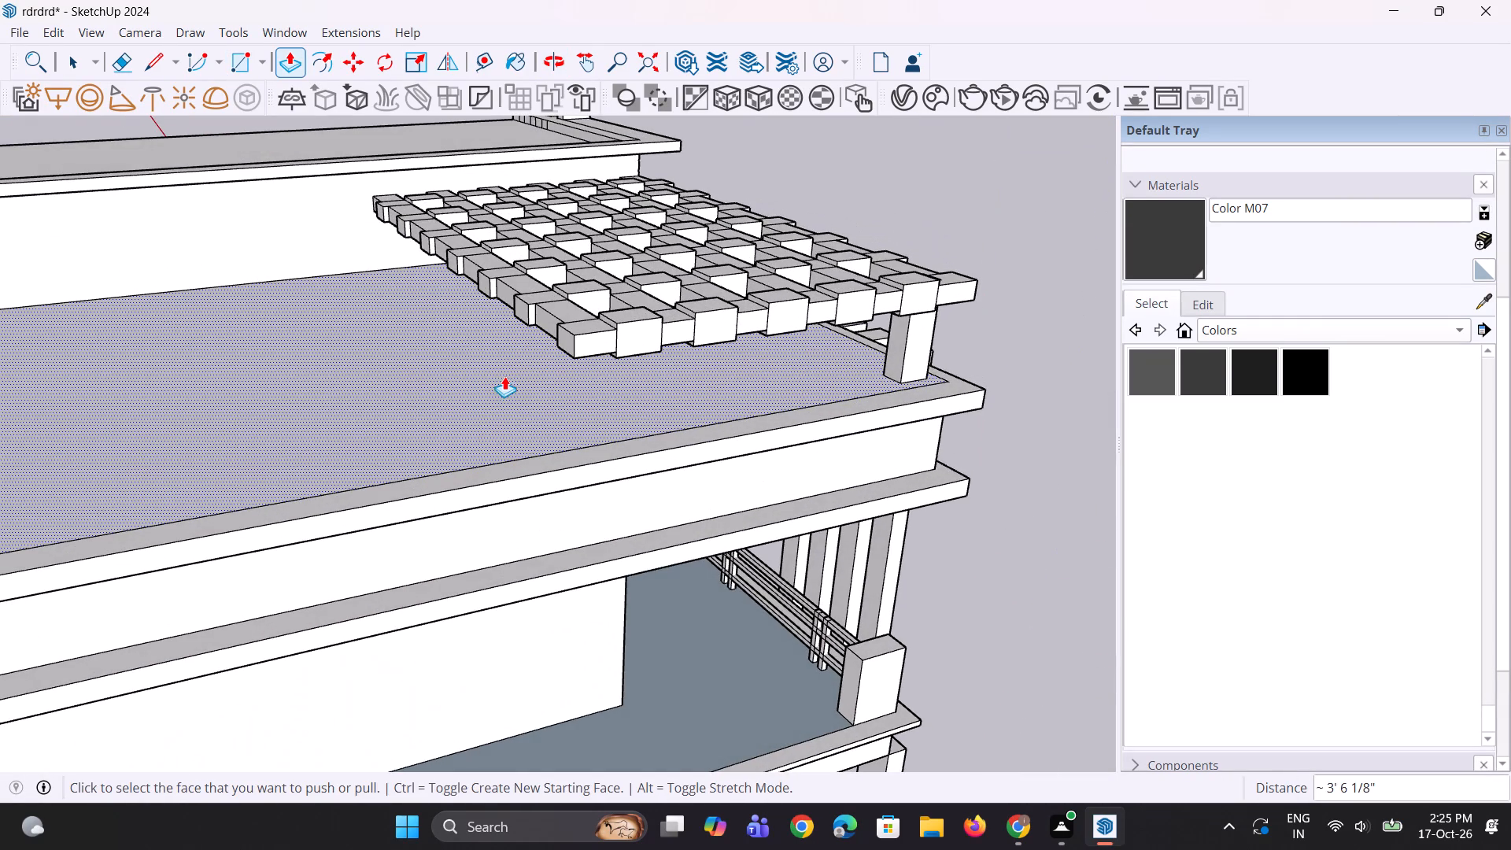
key(ctrl+z)
Copy the roof-corner rectangle about 12' 1 7/16" along the side roof edge, below the pergola's rear outer corner.
scroll(737, 390, up, 3)
key(space)
key(space)
scroll(0, 477, down, 5)
middle_drag(0, 452, 6, 527)
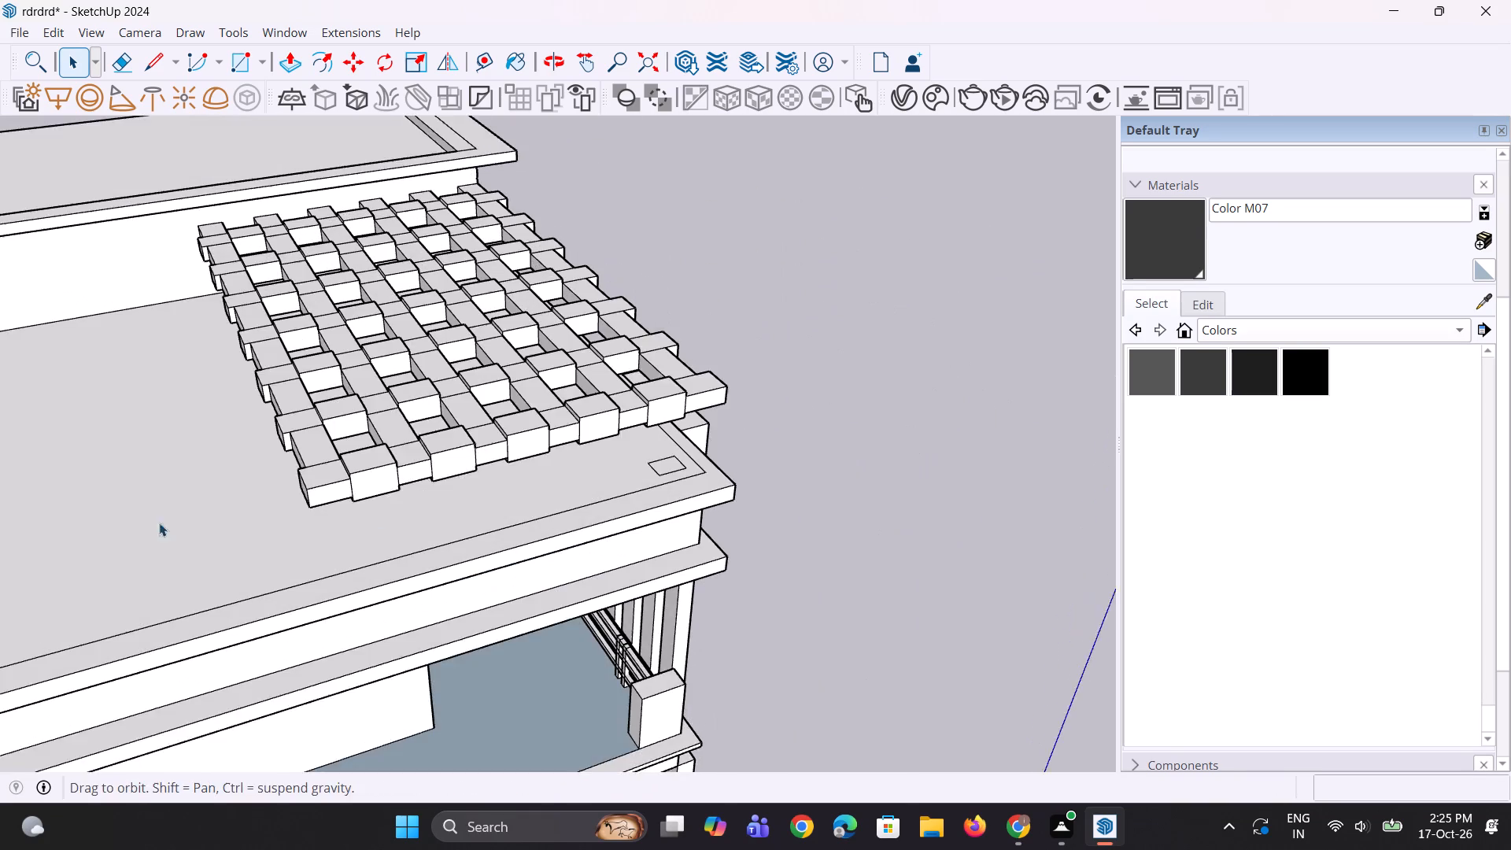
scroll(582, 523, up, 2)
scroll(696, 470, up, 2)
click(689, 456)
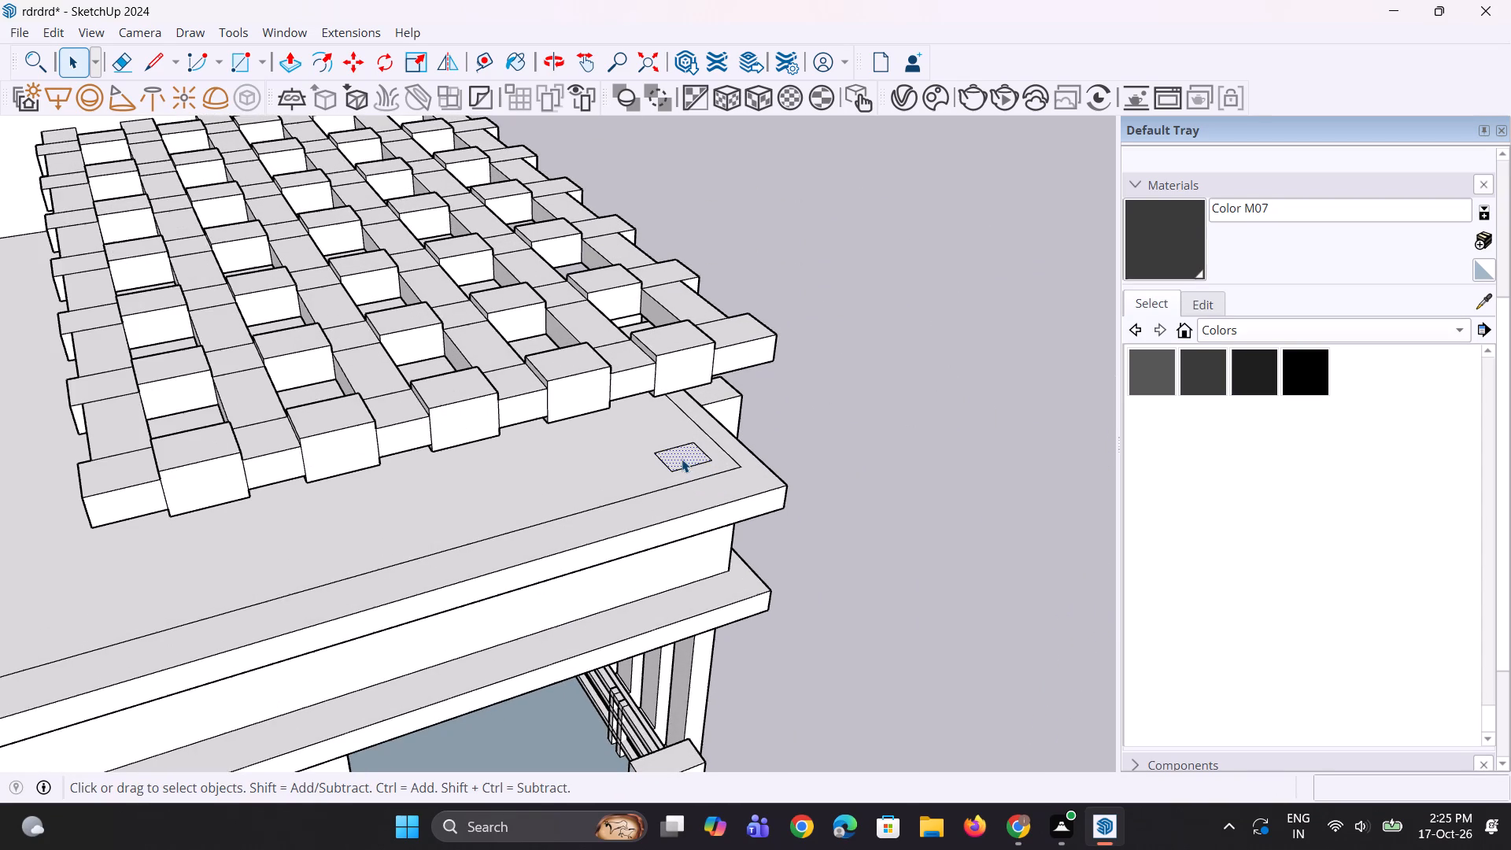
key(m)
click(682, 459)
scroll(524, 496, down, 1)
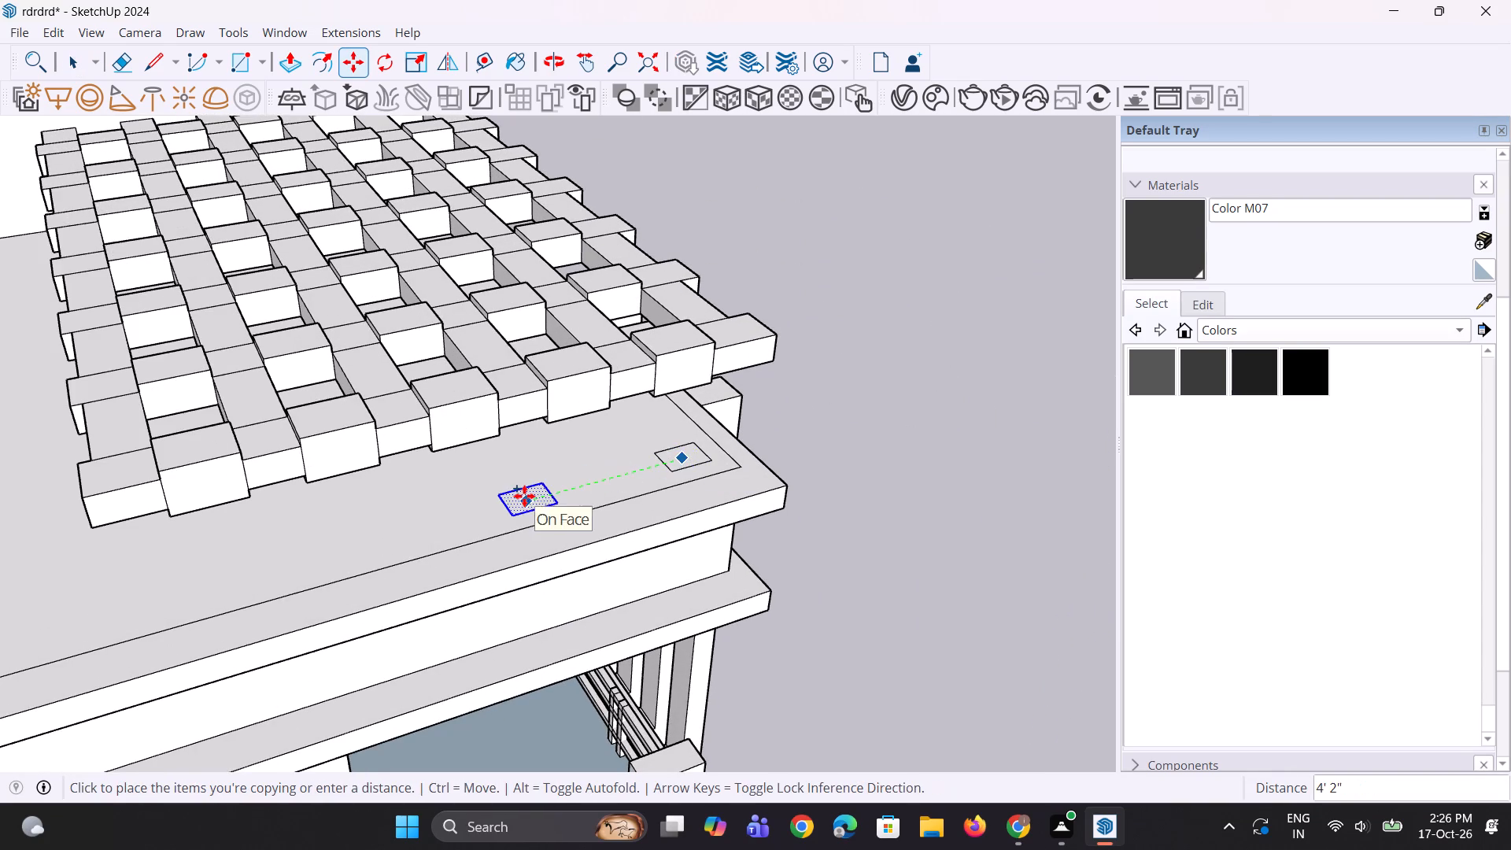
scroll(524, 496, down, 2)
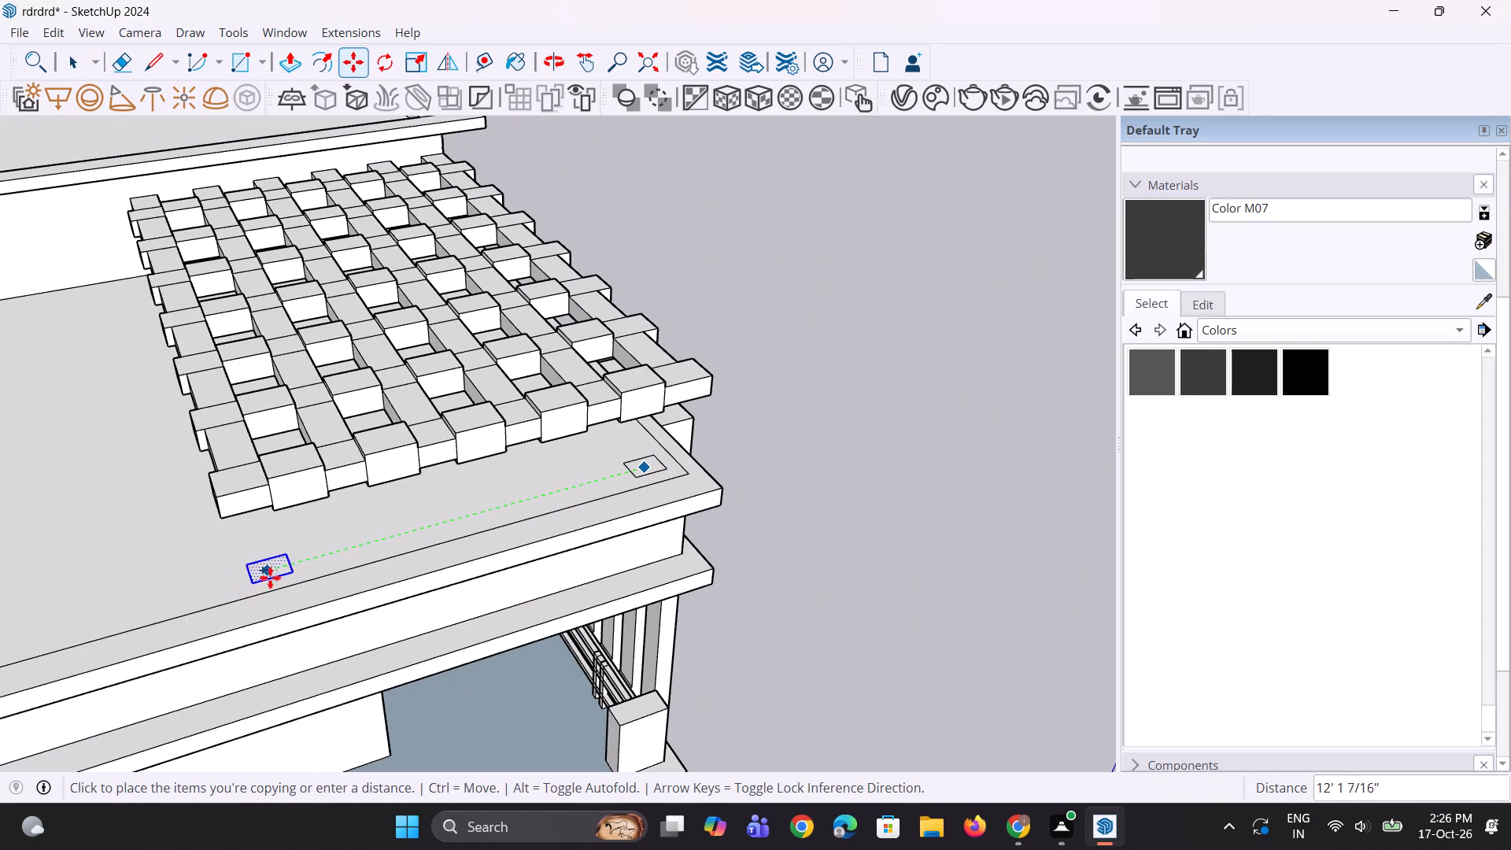
click(272, 577)
Push/Pull the front roof-corner rectangle up about 3' 8 1/4" into a post reaching through the pergola grid.
key(p)
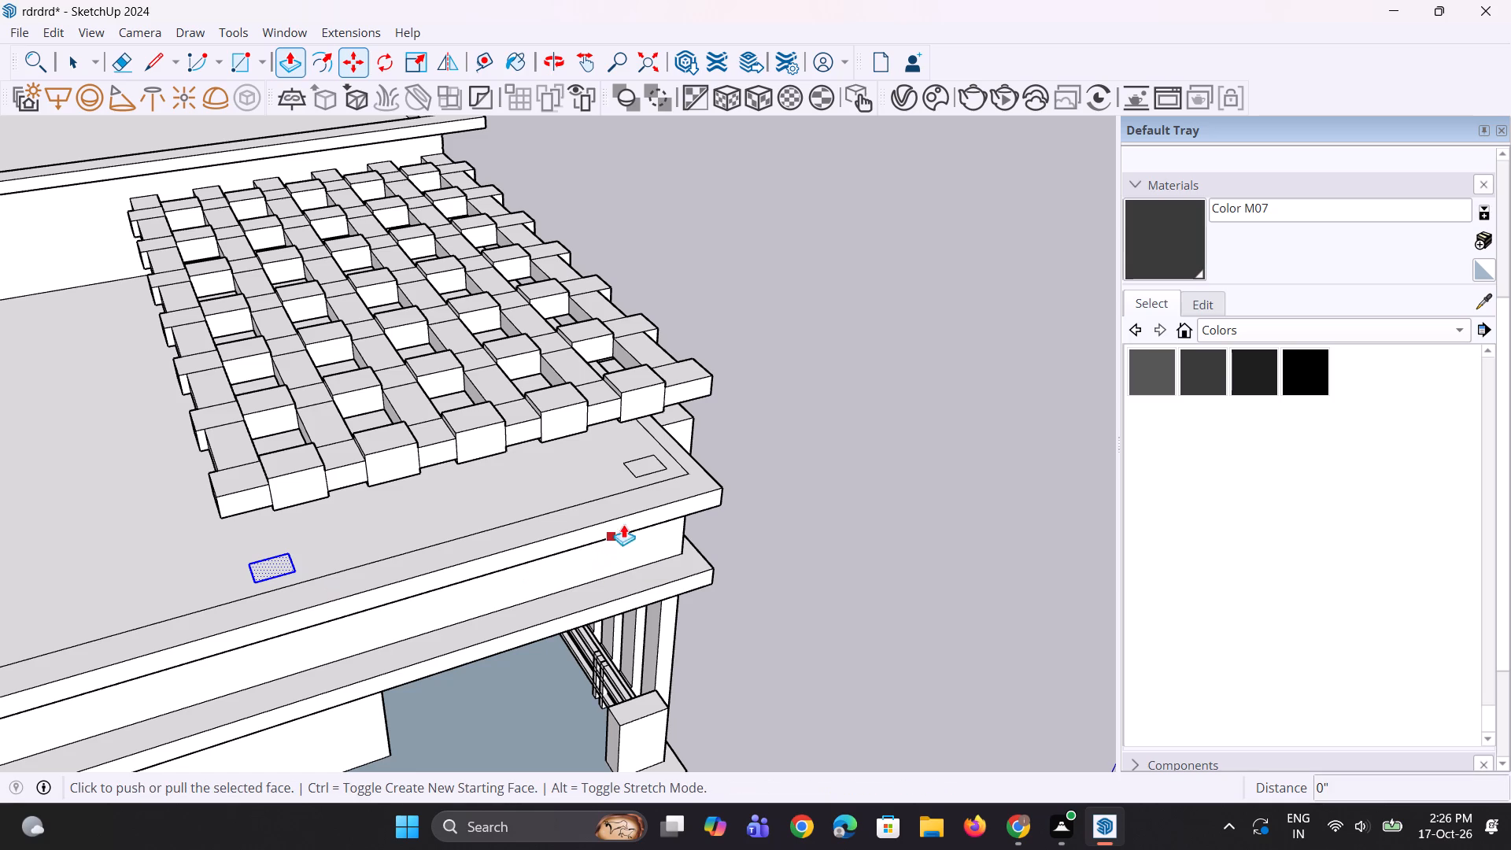
key(space)
key(space)
click(795, 442)
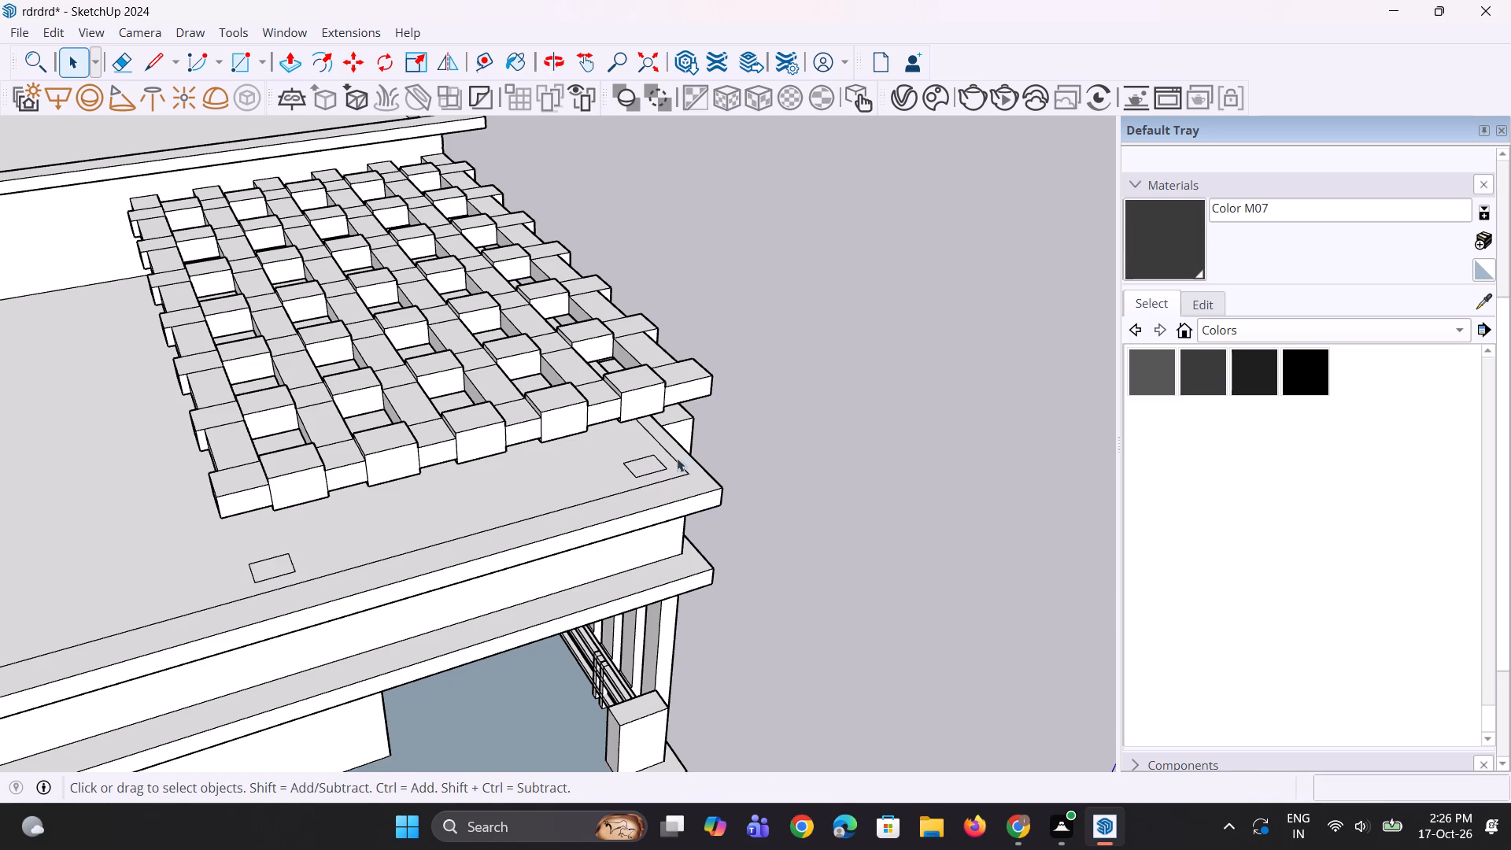
click(637, 466)
key(p)
click(637, 466)
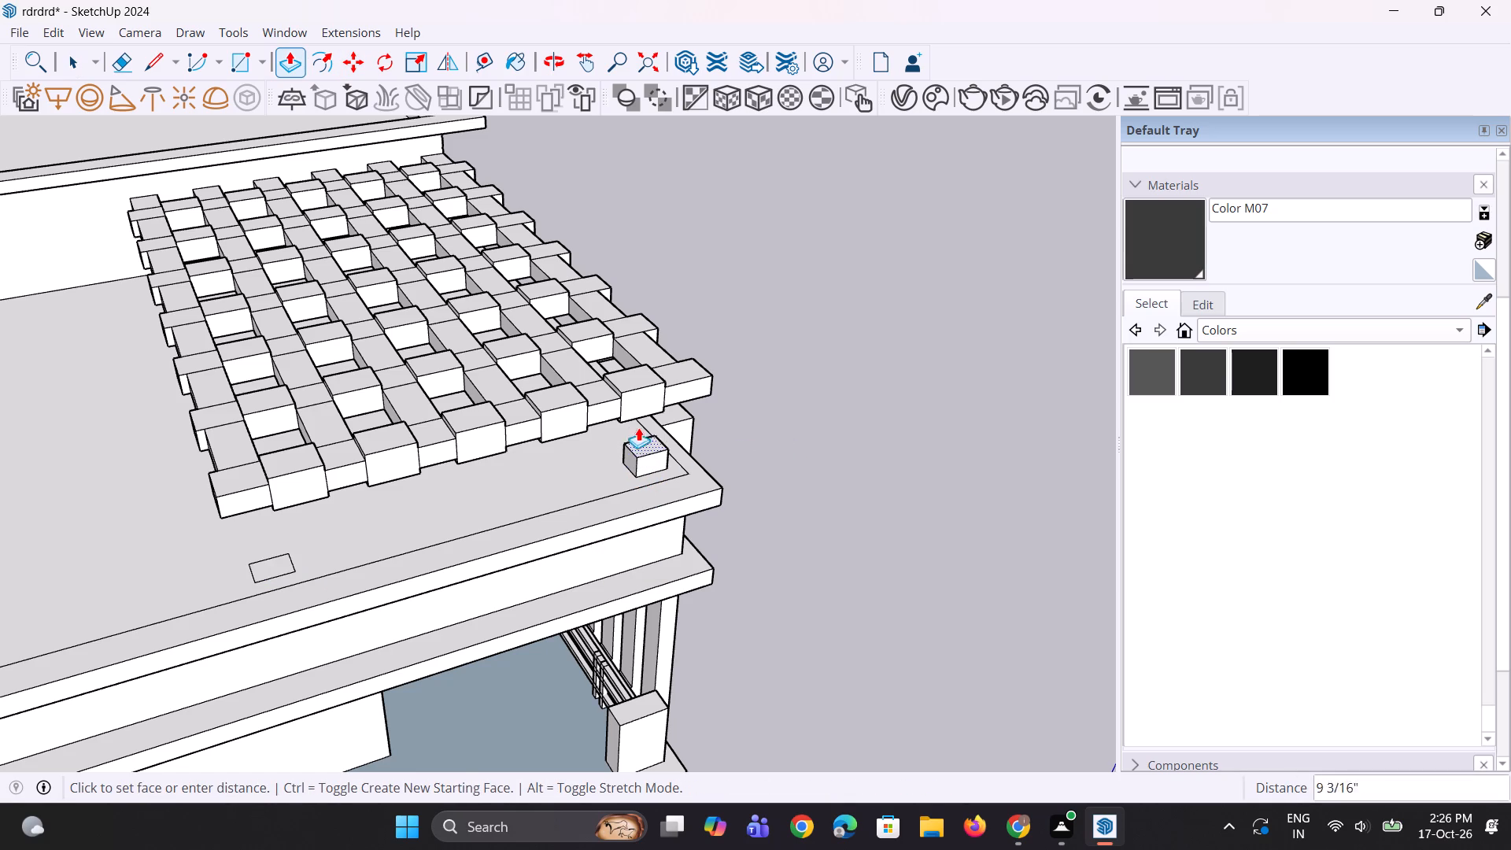
click(634, 384)
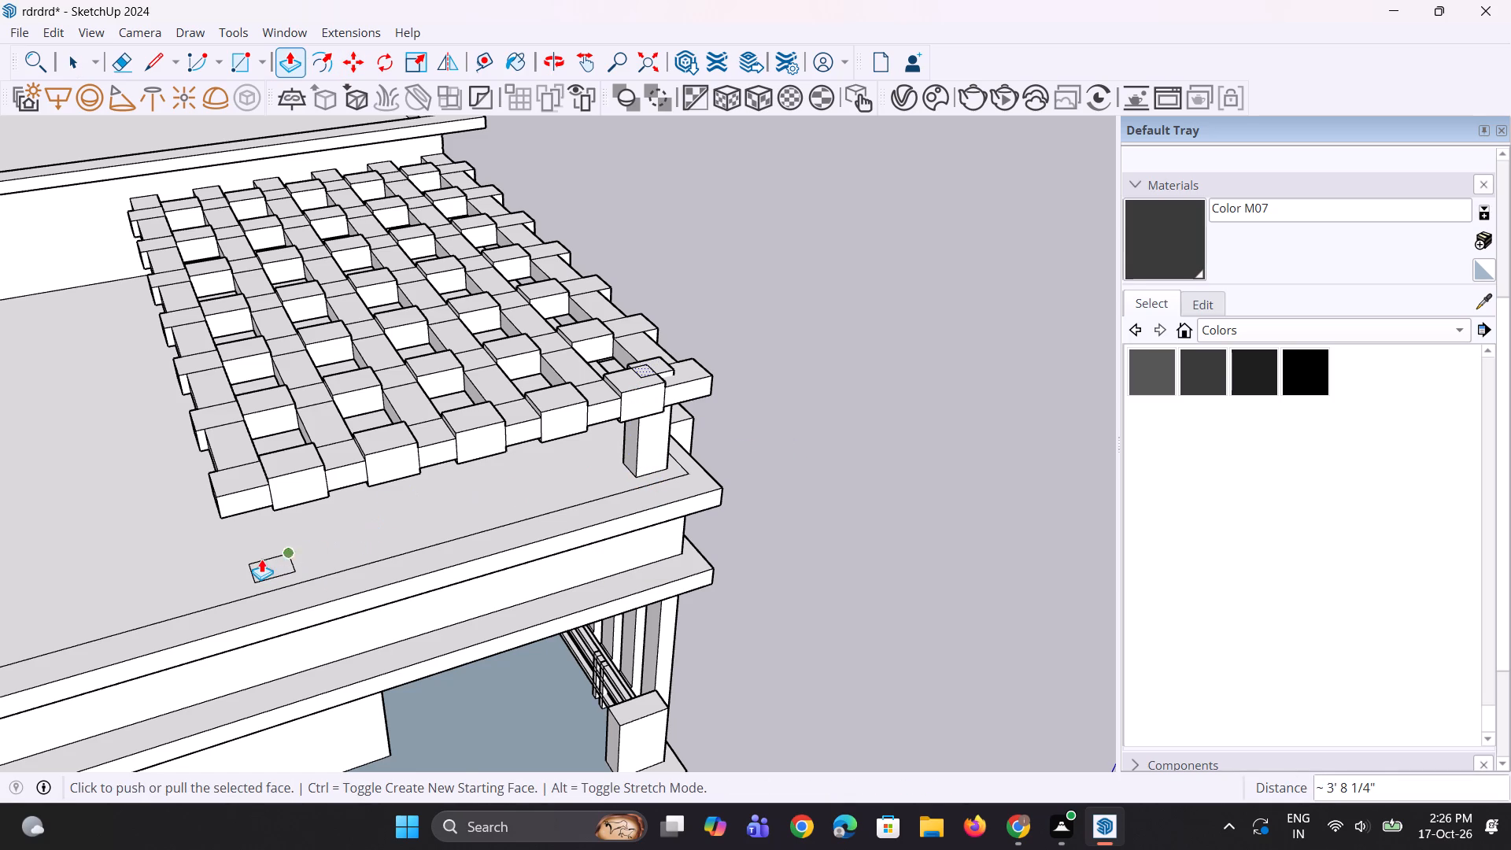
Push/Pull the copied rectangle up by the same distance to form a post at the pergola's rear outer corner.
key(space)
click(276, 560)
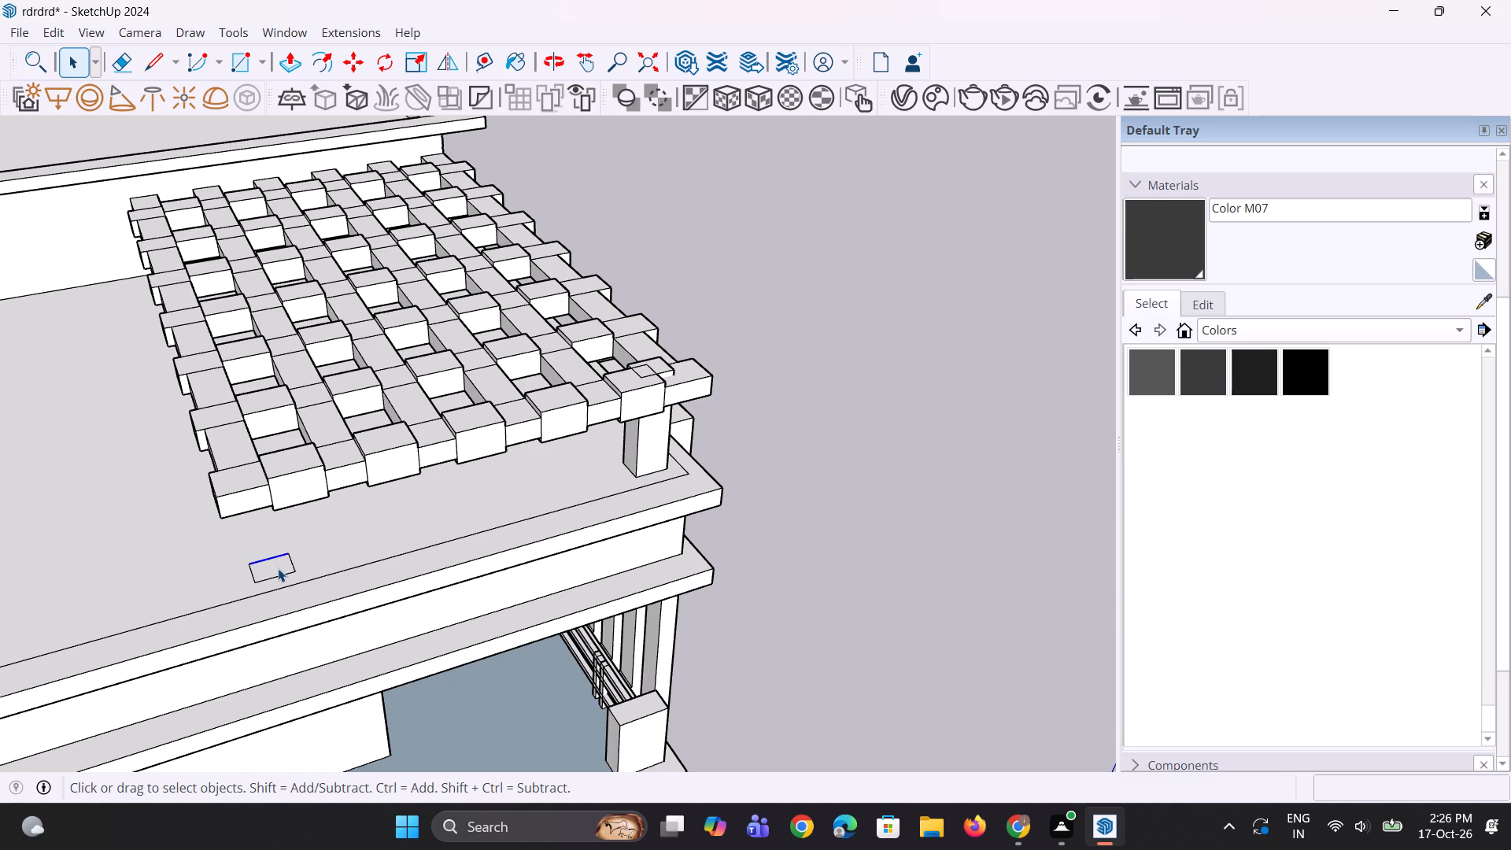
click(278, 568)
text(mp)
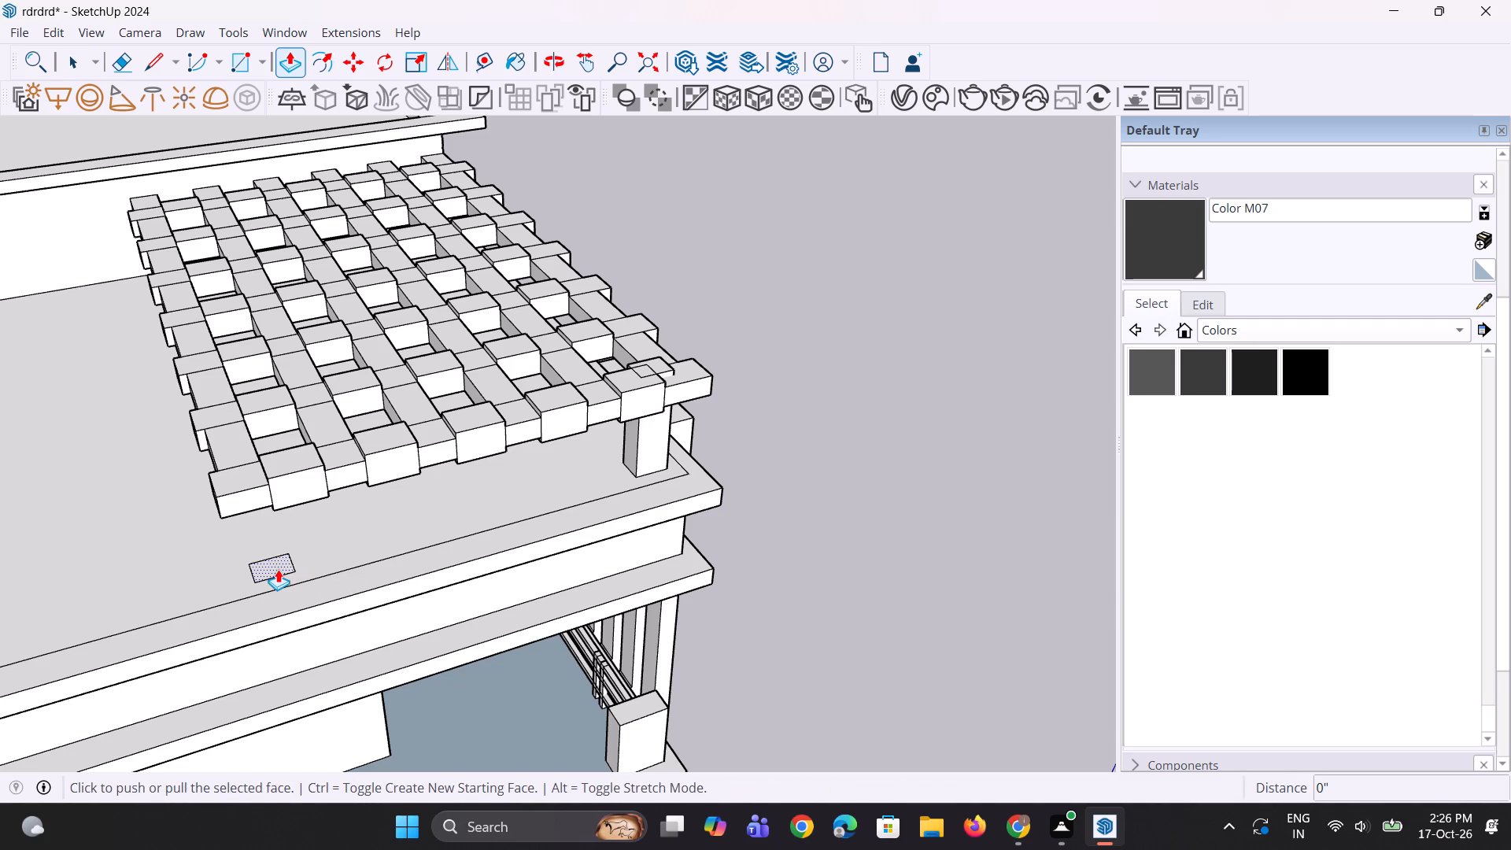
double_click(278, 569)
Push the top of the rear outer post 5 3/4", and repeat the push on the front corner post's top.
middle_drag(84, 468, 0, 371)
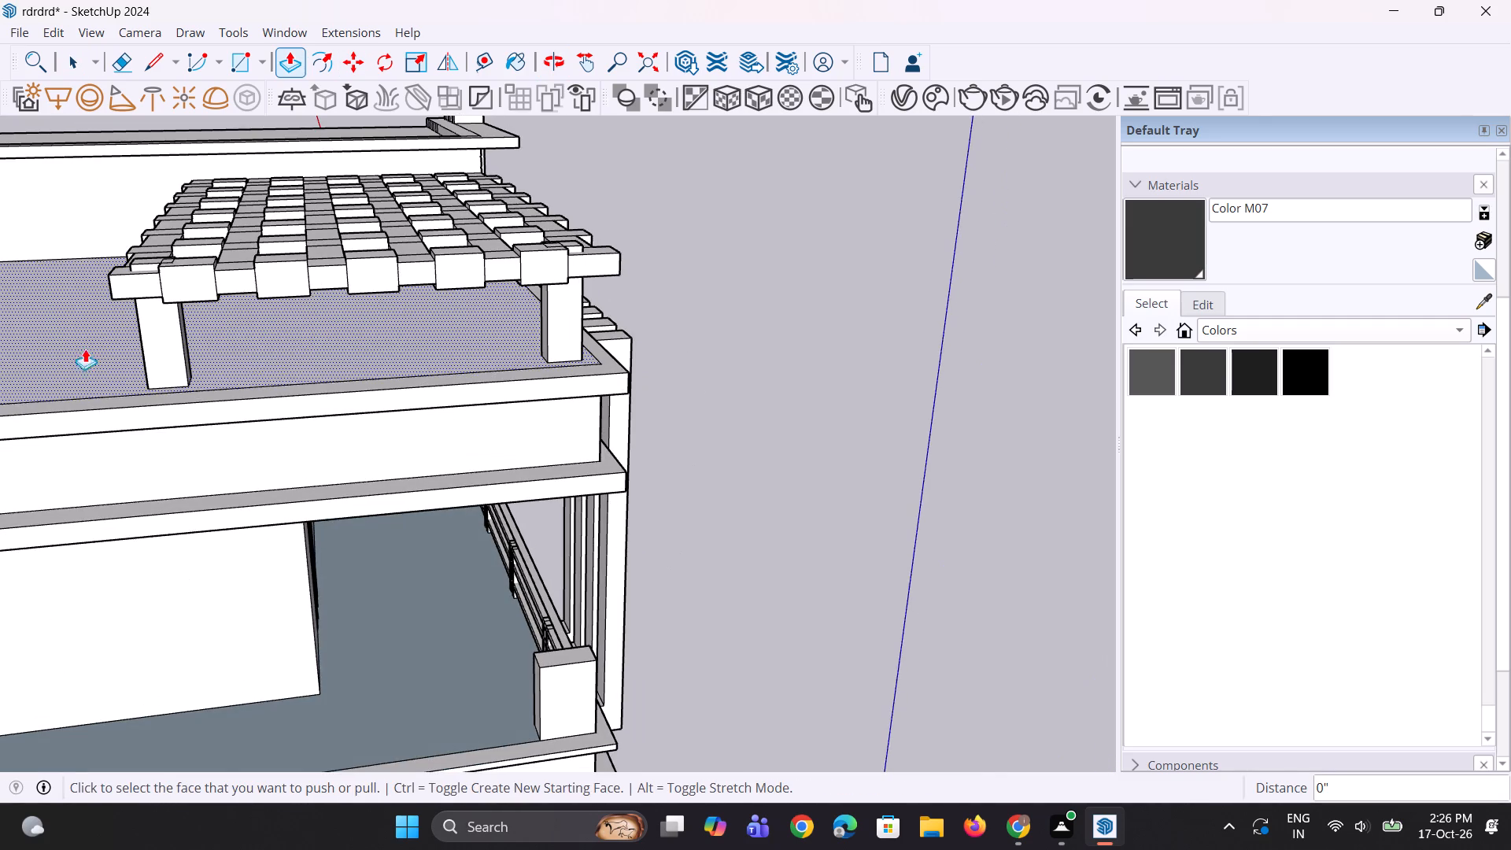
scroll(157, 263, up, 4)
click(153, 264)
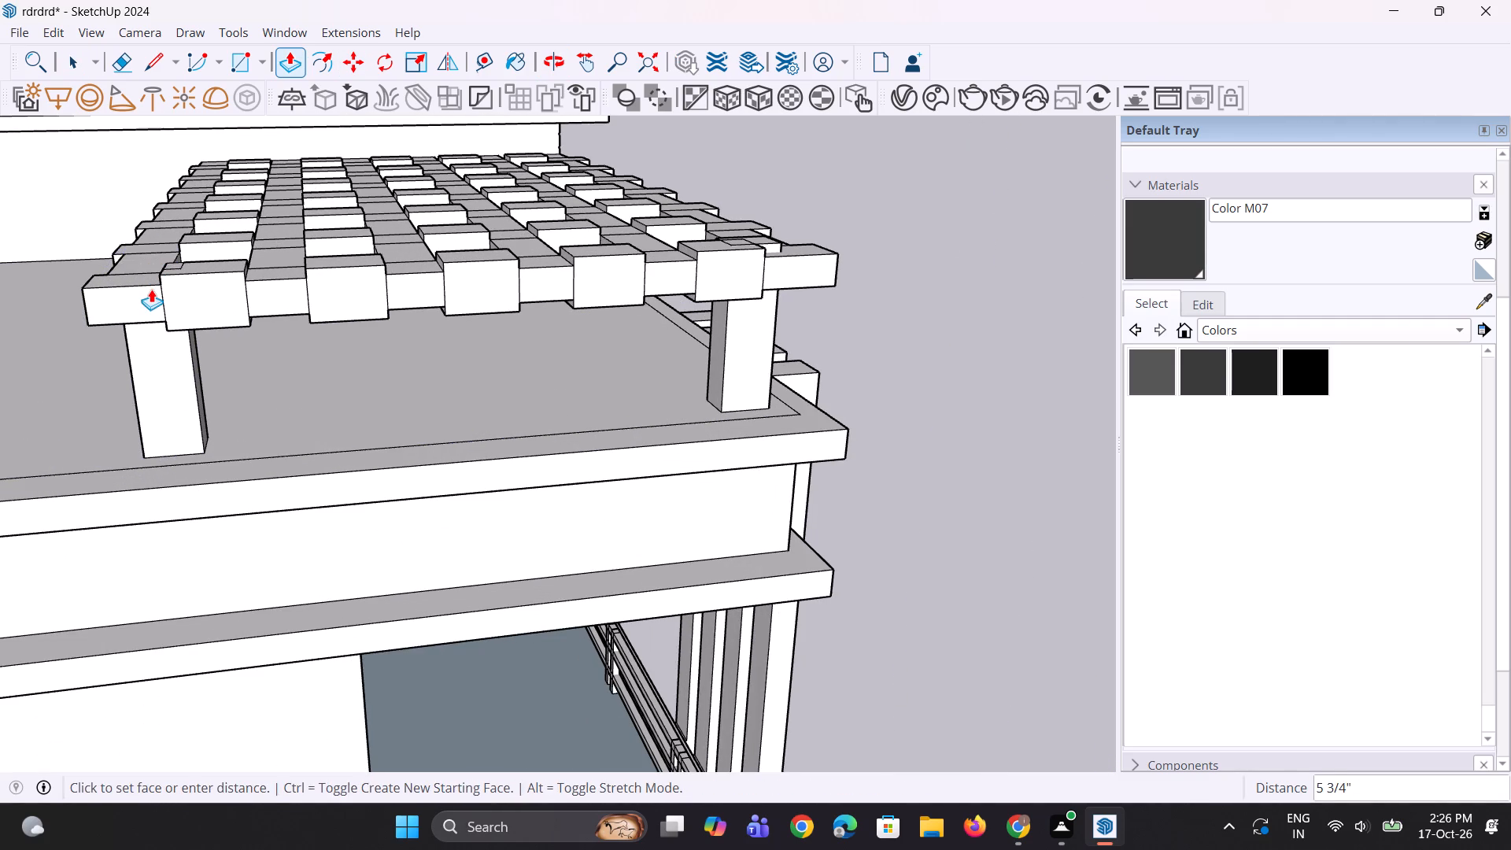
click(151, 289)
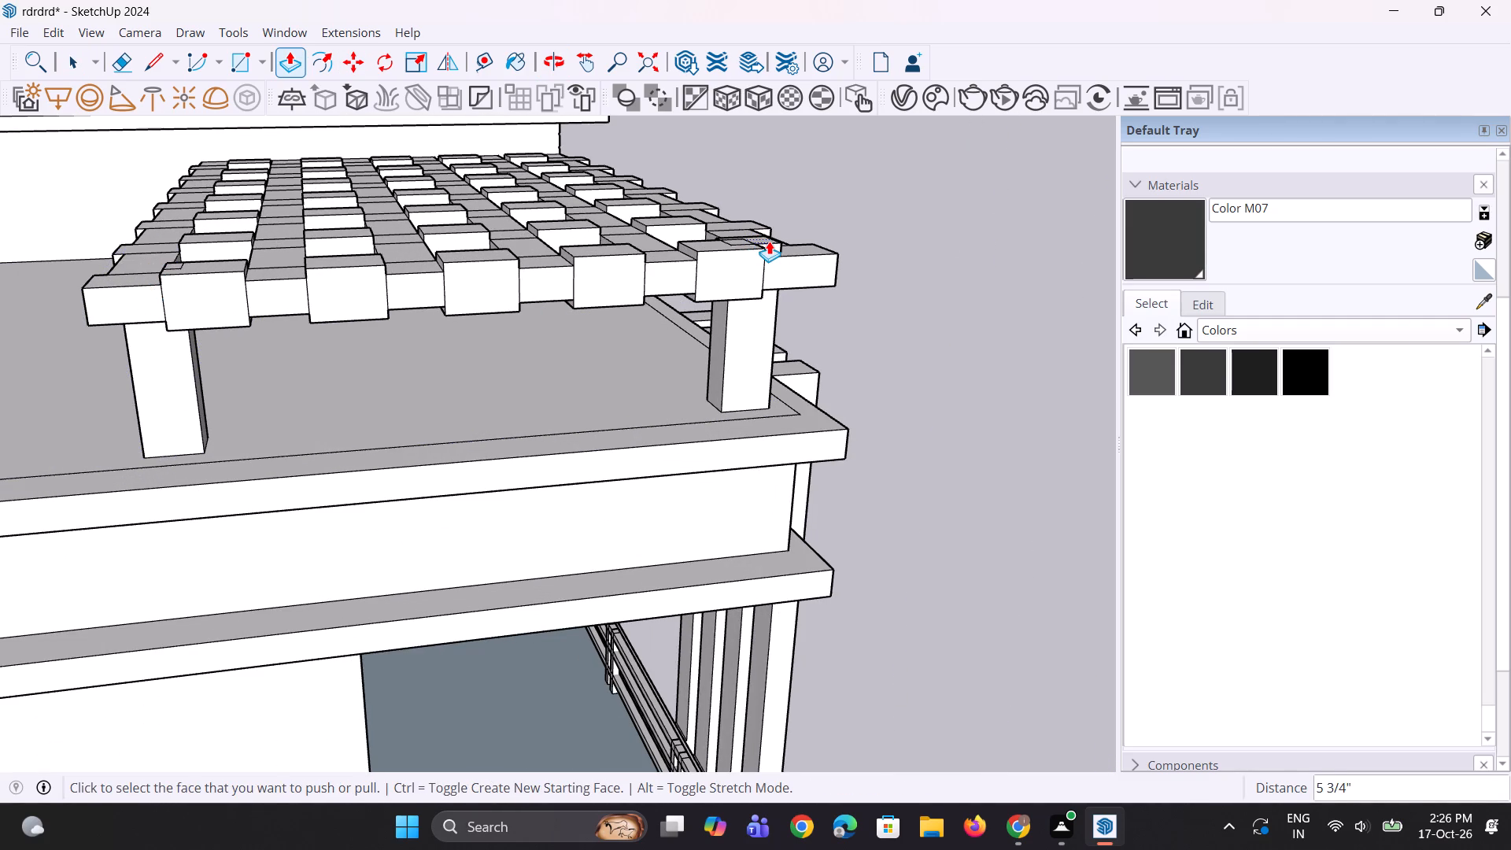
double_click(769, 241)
Examine the pergola and its posts from around the house and above the roof.
middle_drag(756, 309, 375, 316)
scroll(343, 311, down, 5)
middle_drag(441, 338, 103, 258)
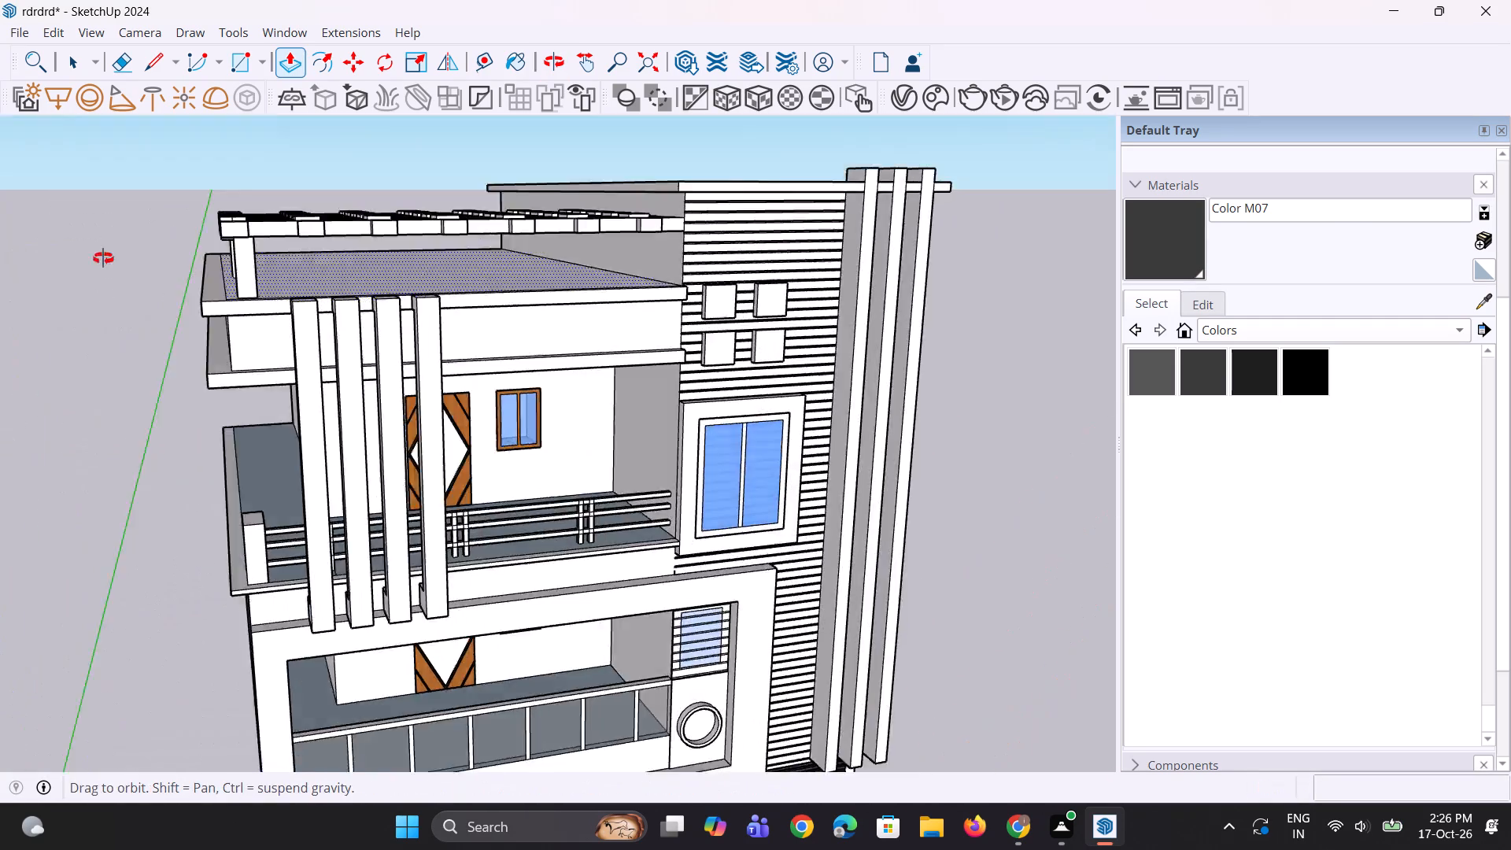
middle_drag(103, 258, 40, 241)
scroll(261, 314, down, 5)
middle_drag(270, 320, 486, 338)
scroll(486, 338, down, 5)
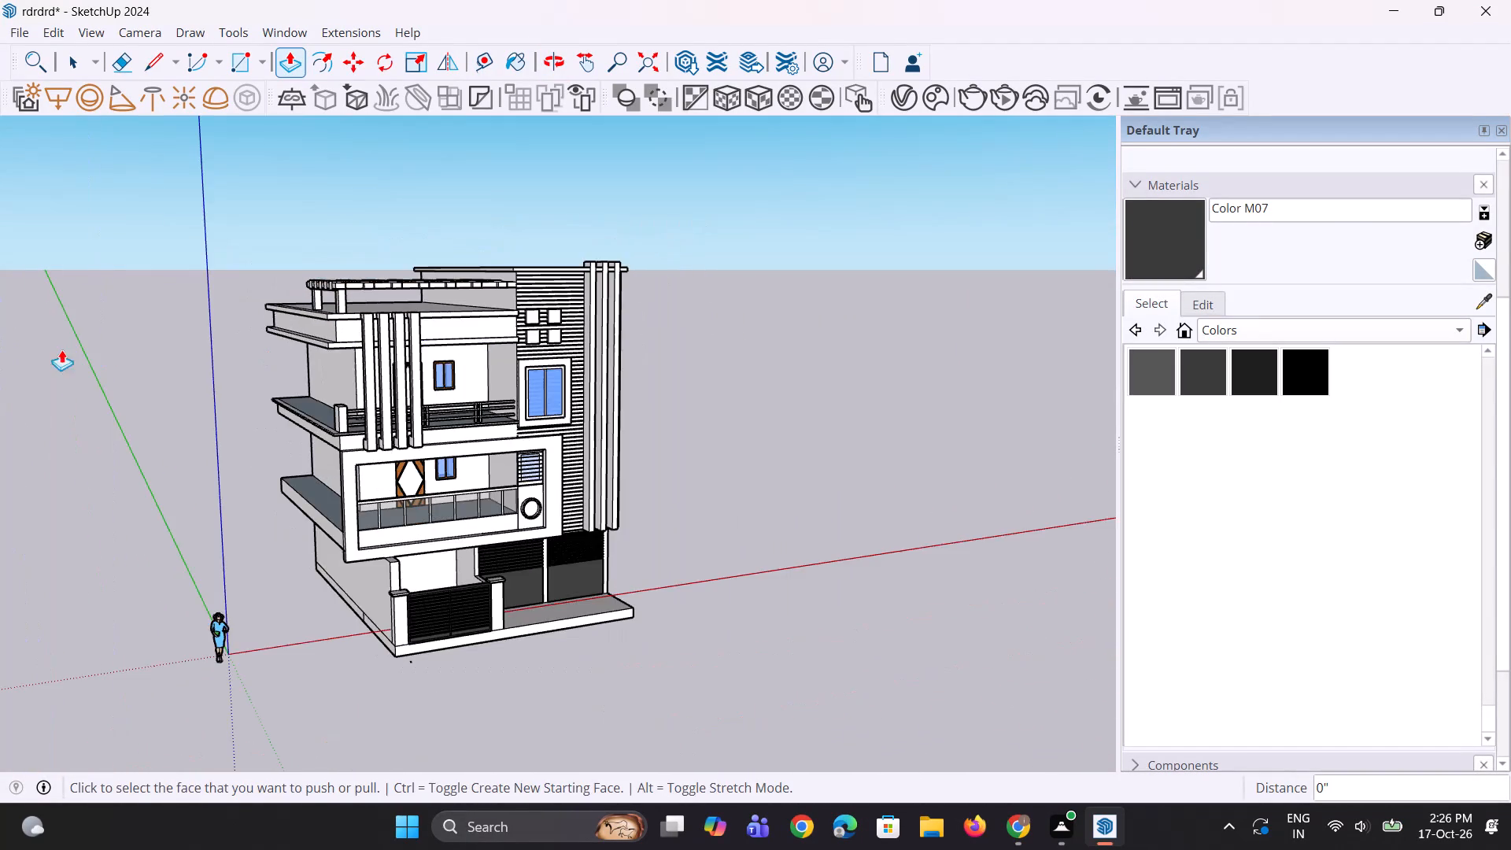
middle_drag(61, 349, 1206, 443)
middle_drag(486, 415, 268, 485)
scroll(630, 344, up, 5)
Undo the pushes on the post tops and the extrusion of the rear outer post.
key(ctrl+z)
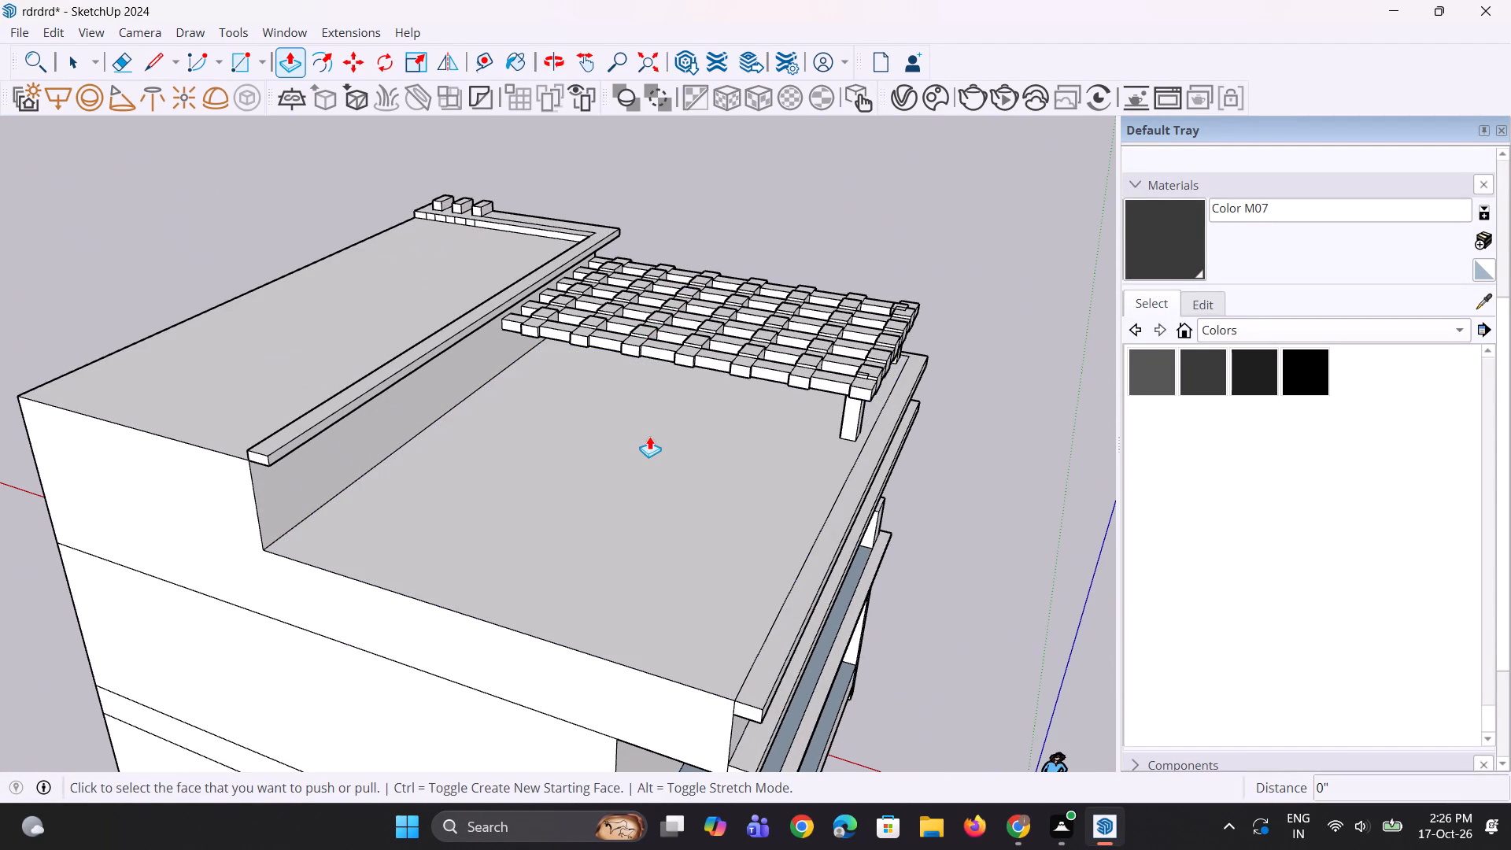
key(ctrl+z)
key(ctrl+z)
Copy the rear outer rectangle about 19' 6 5/16" across the roof, below the pergola's inner corner near the raised wall.
middle_drag(702, 497, 757, 496)
scroll(757, 496, up, 1)
key(space)
key(space)
scroll(873, 423, up, 2)
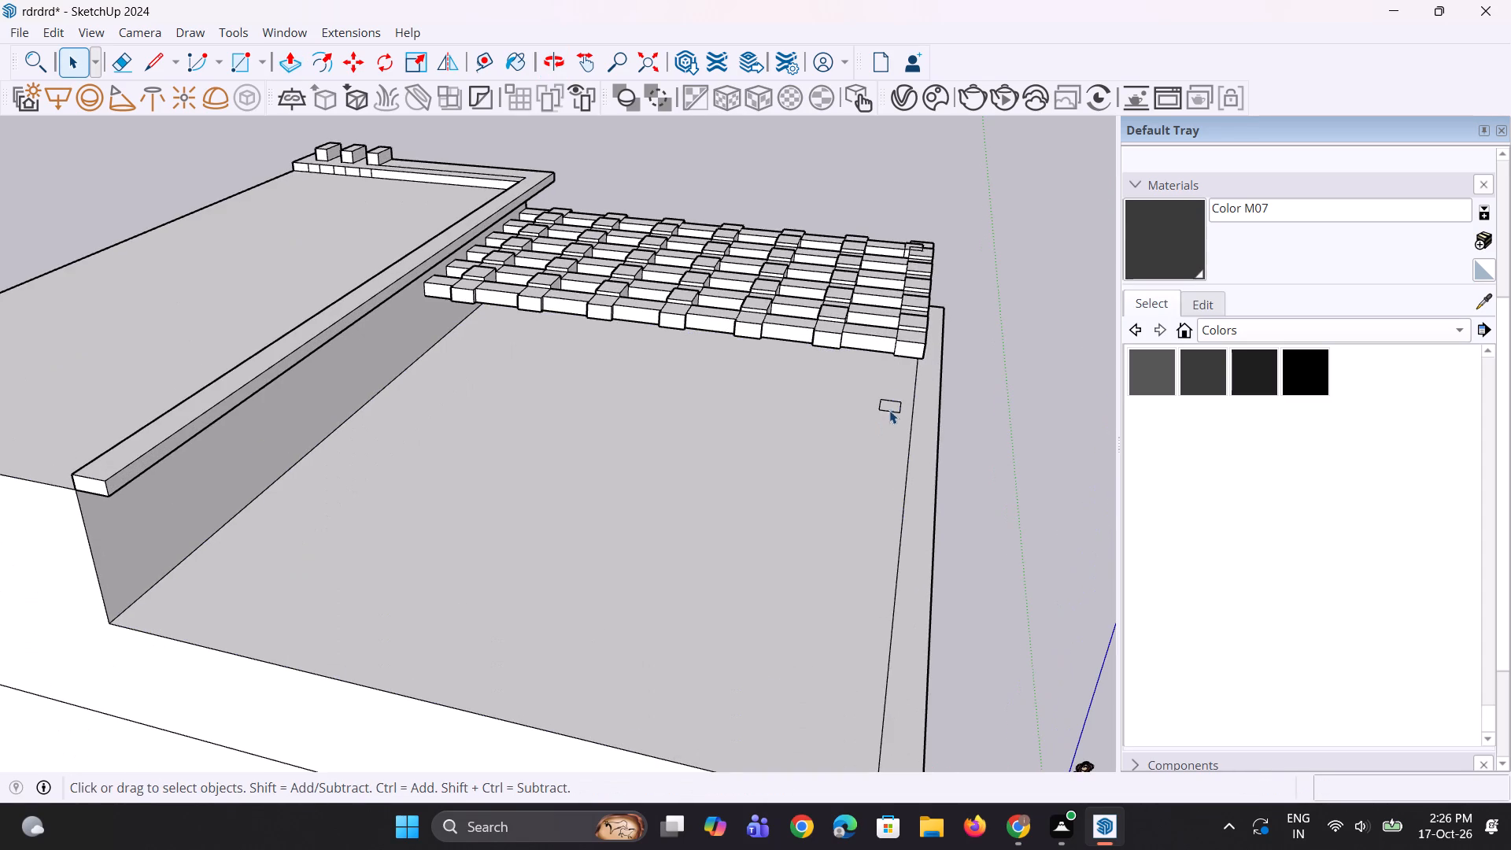
click(889, 406)
scroll(839, 431, up, 4)
key(m)
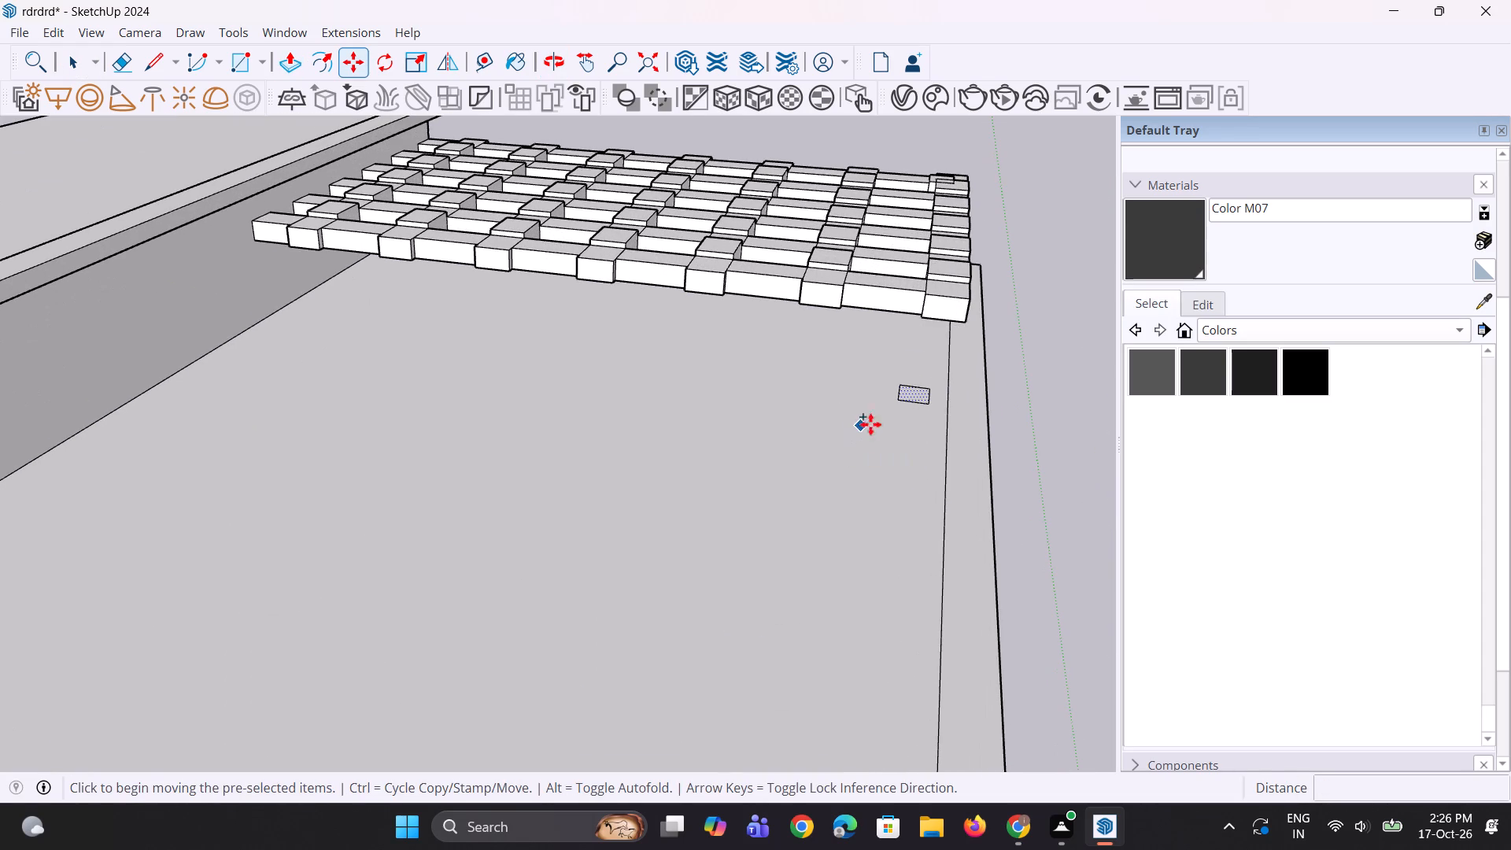
click(898, 401)
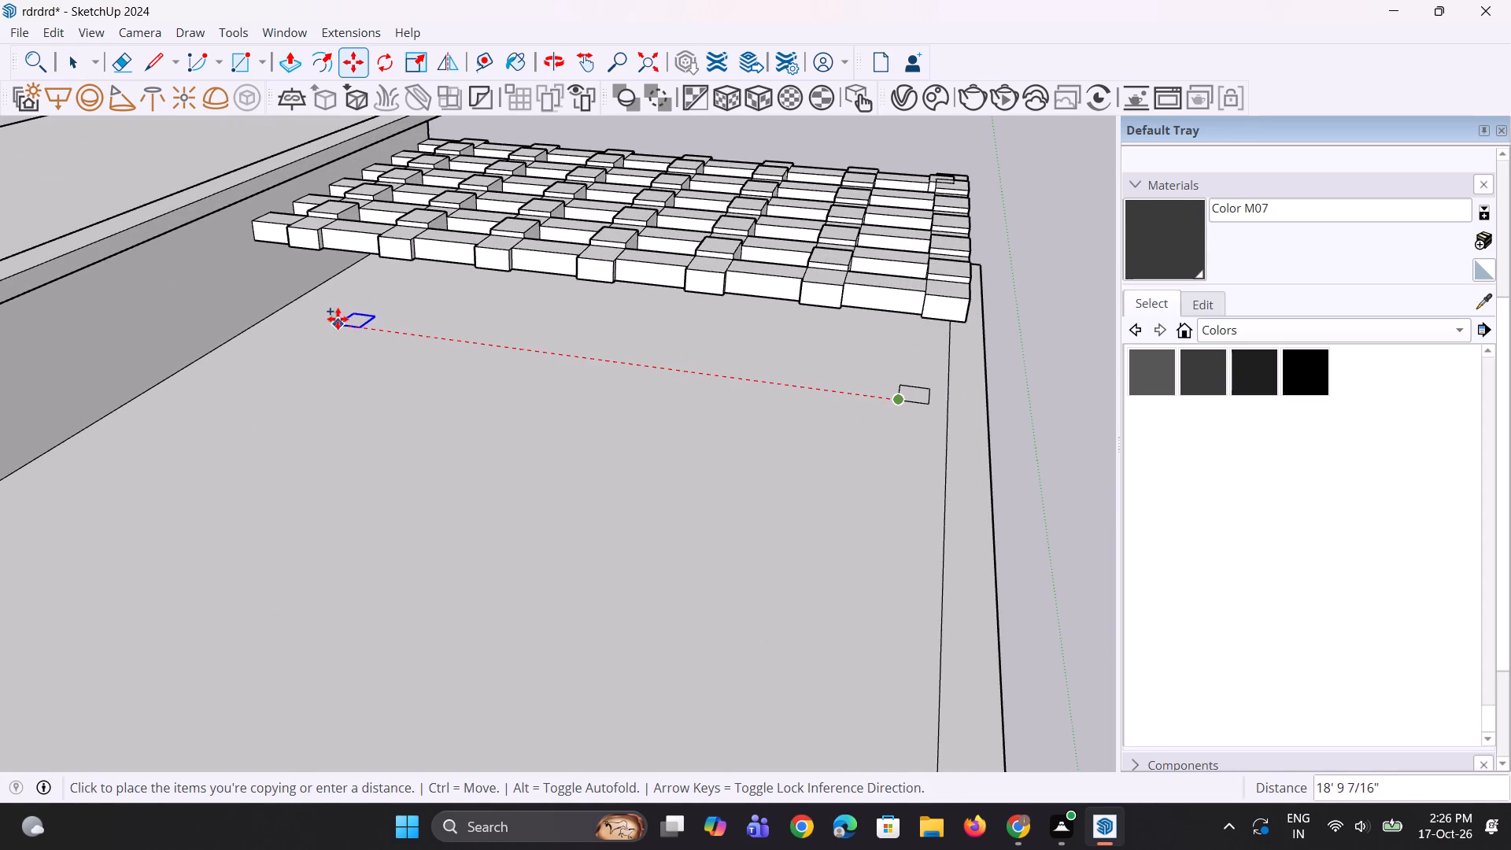
click(320, 317)
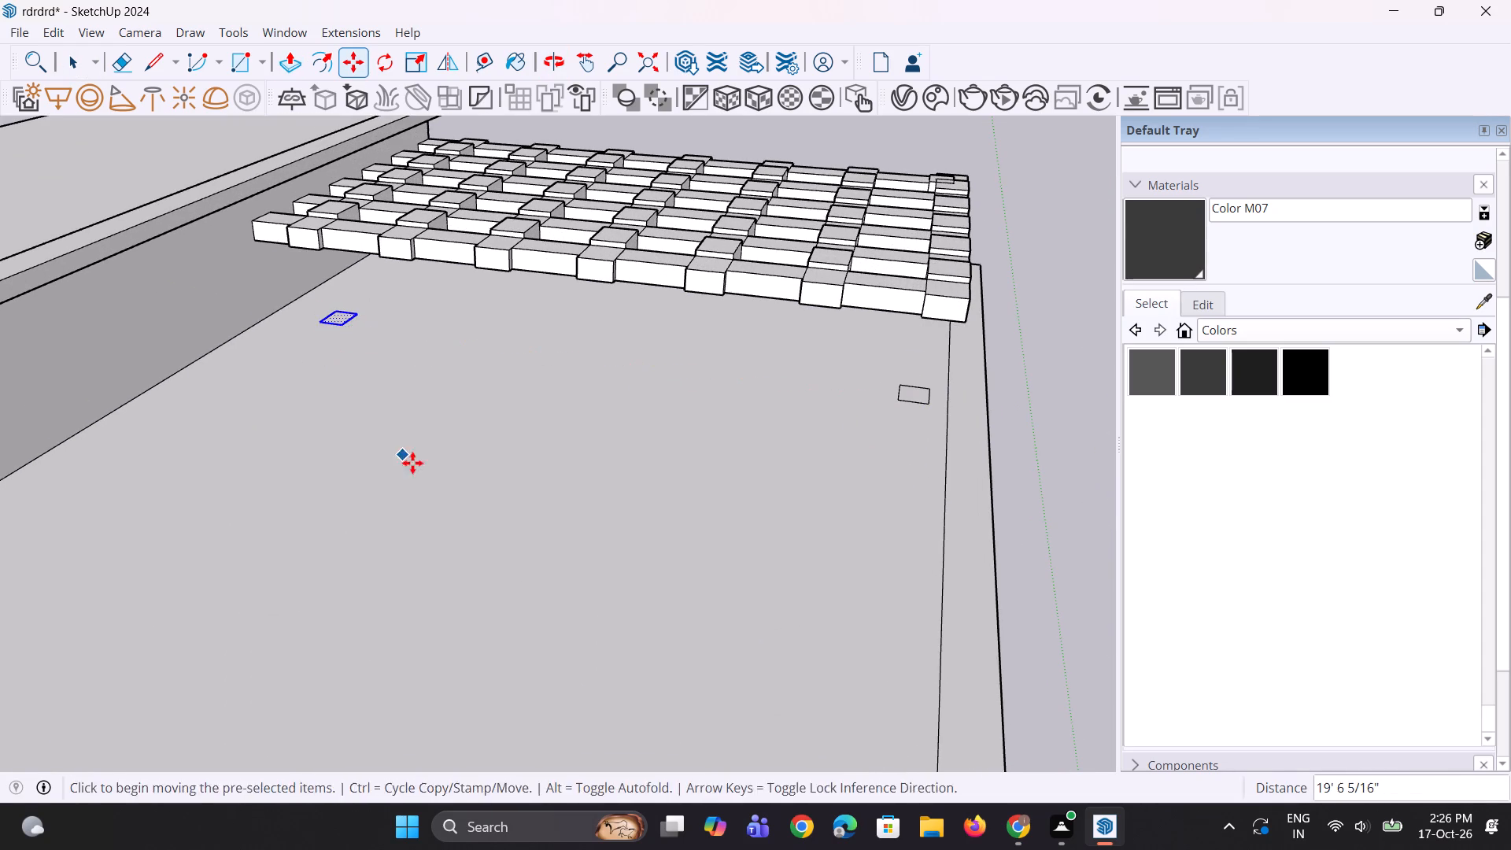
Push/Pull the inner rectangle up into a post reaching the pergola grid.
middle_drag(412, 463, 395, 458)
key(p)
scroll(852, 392, up, 1)
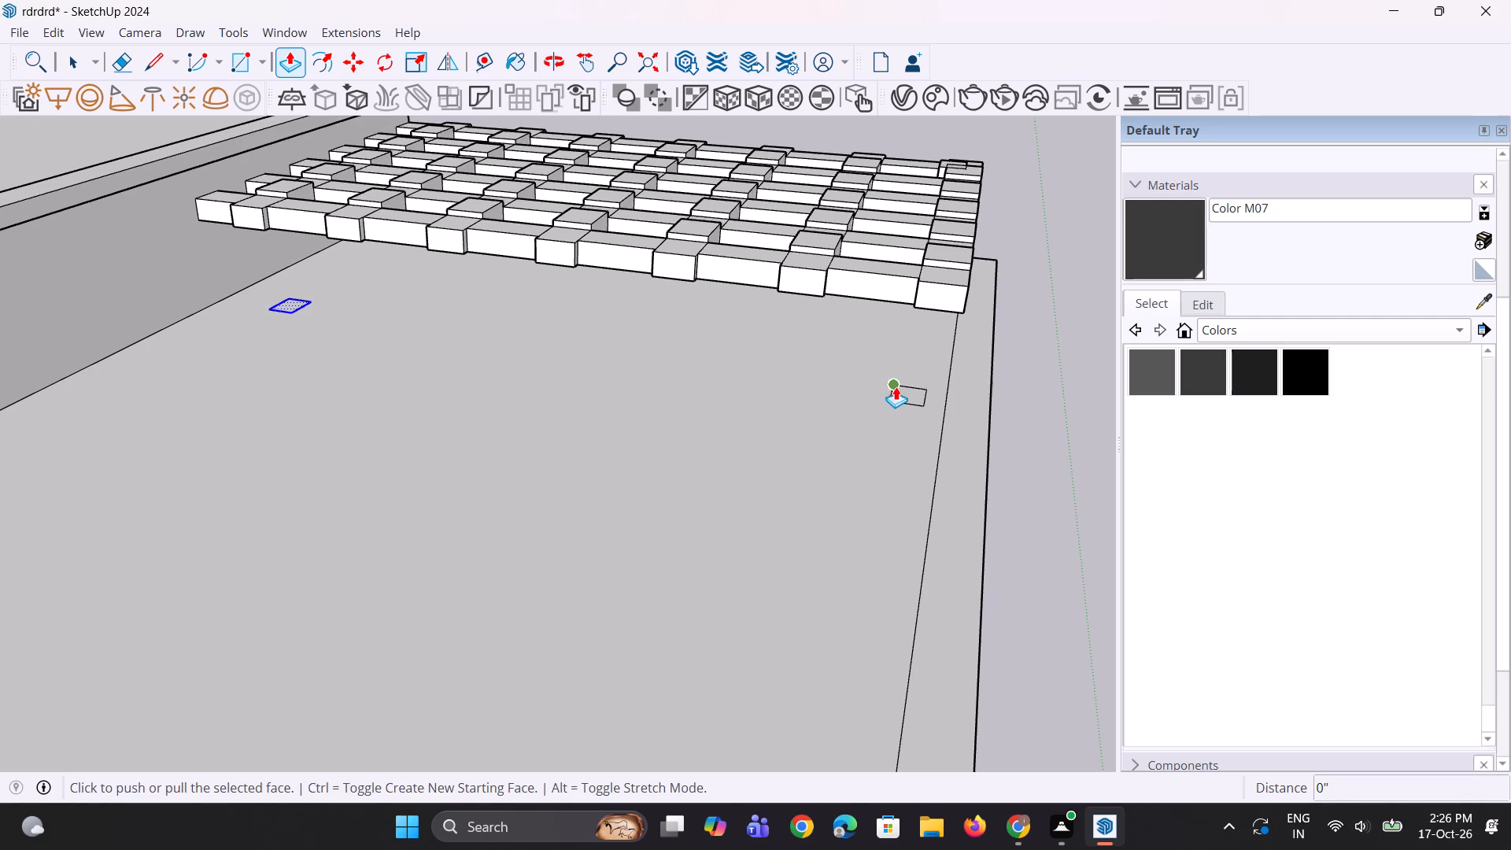
click(286, 298)
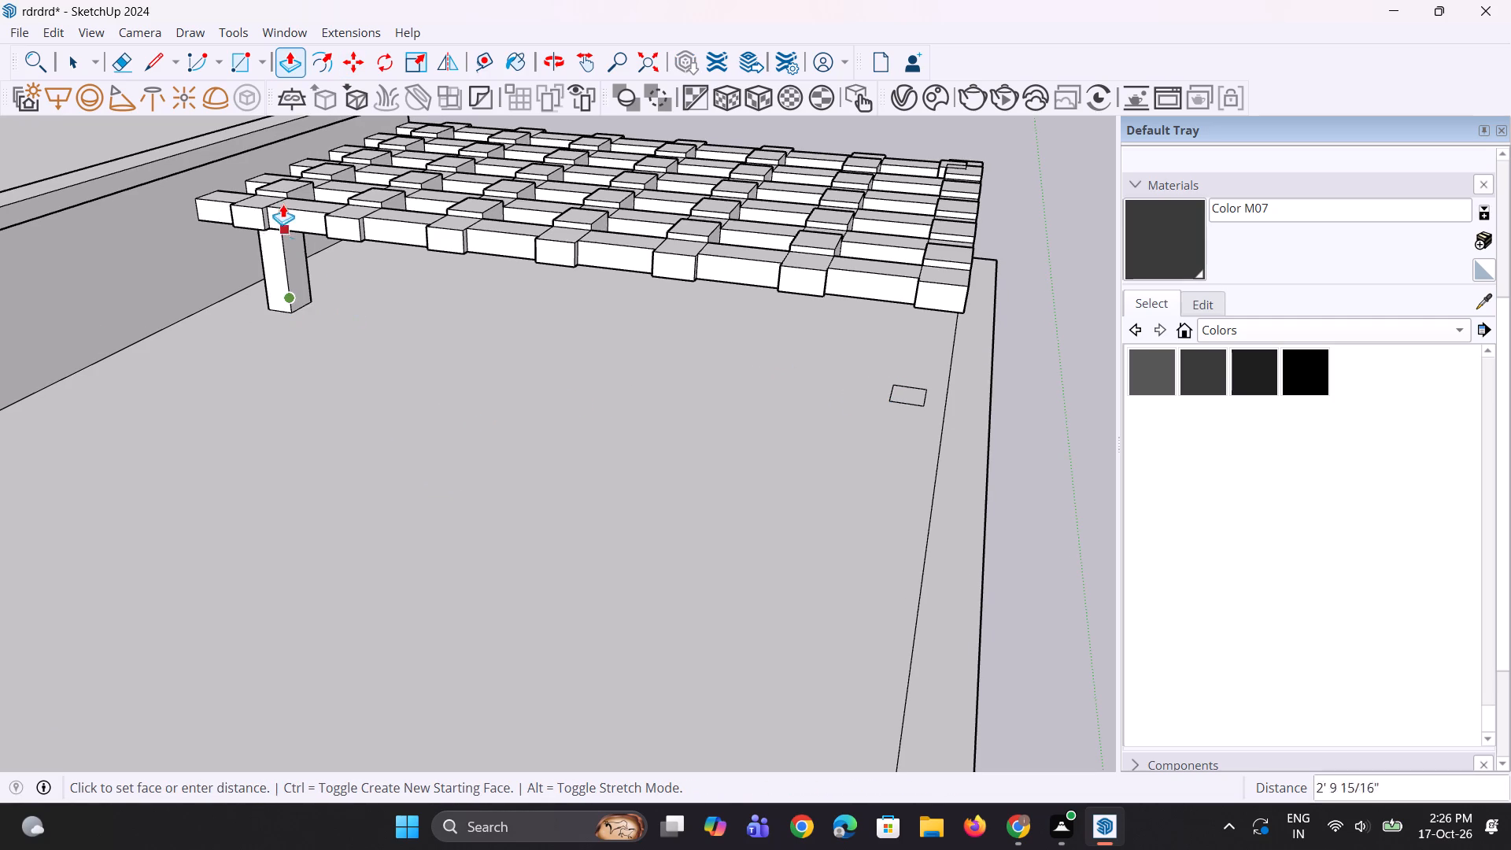
click(283, 190)
middle_drag(310, 322, 323, 346)
key(space)
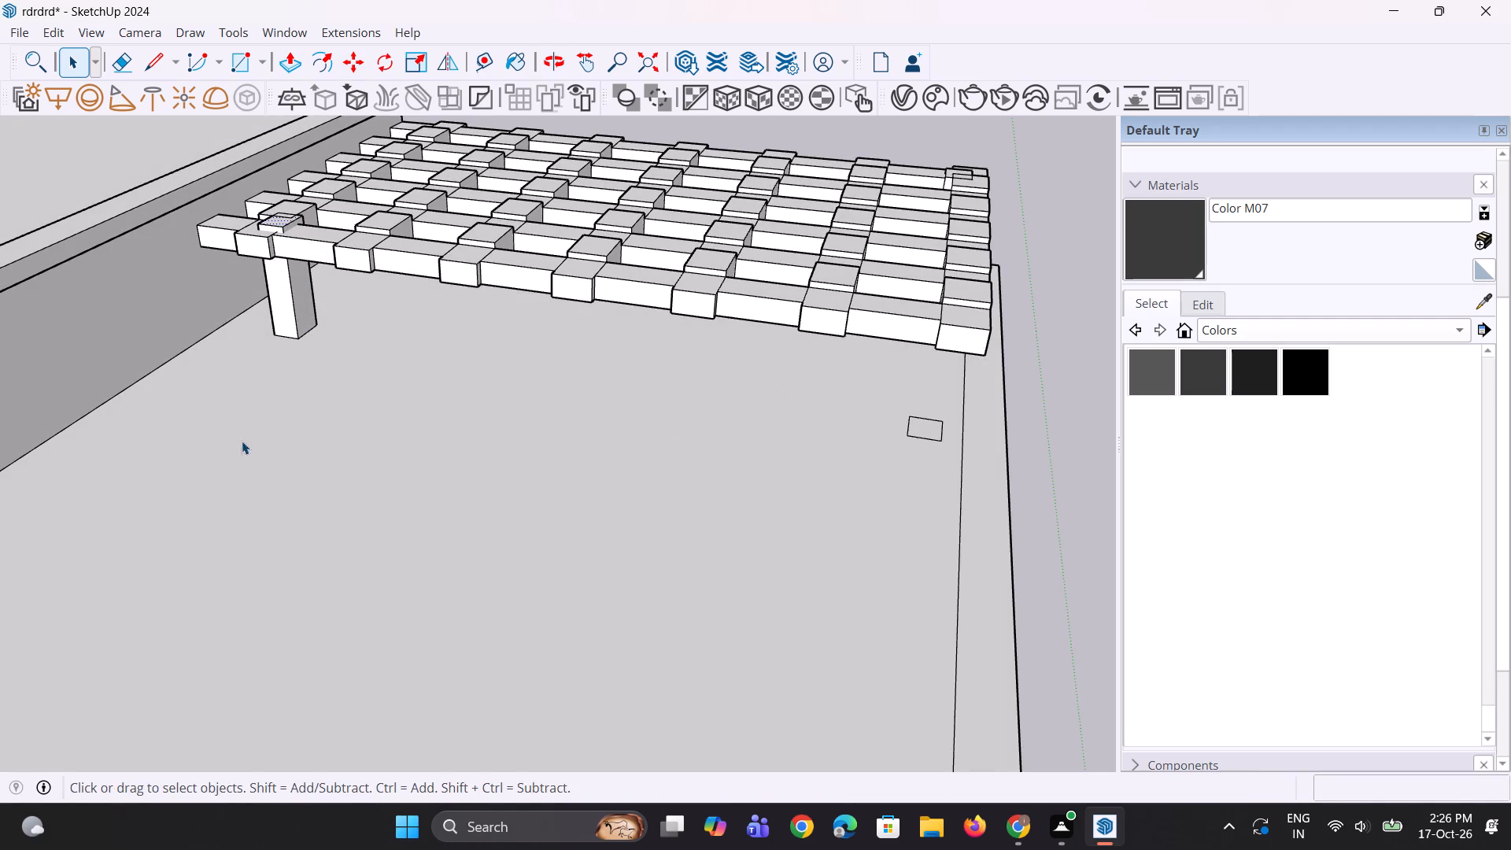
Push/Pull the rear outer rectangle up about 3' 8 1/4" into a post reaching through the pergola's corner.
scroll(114, 354, down, 3)
scroll(916, 386, up, 2)
scroll(747, 431, up, 1)
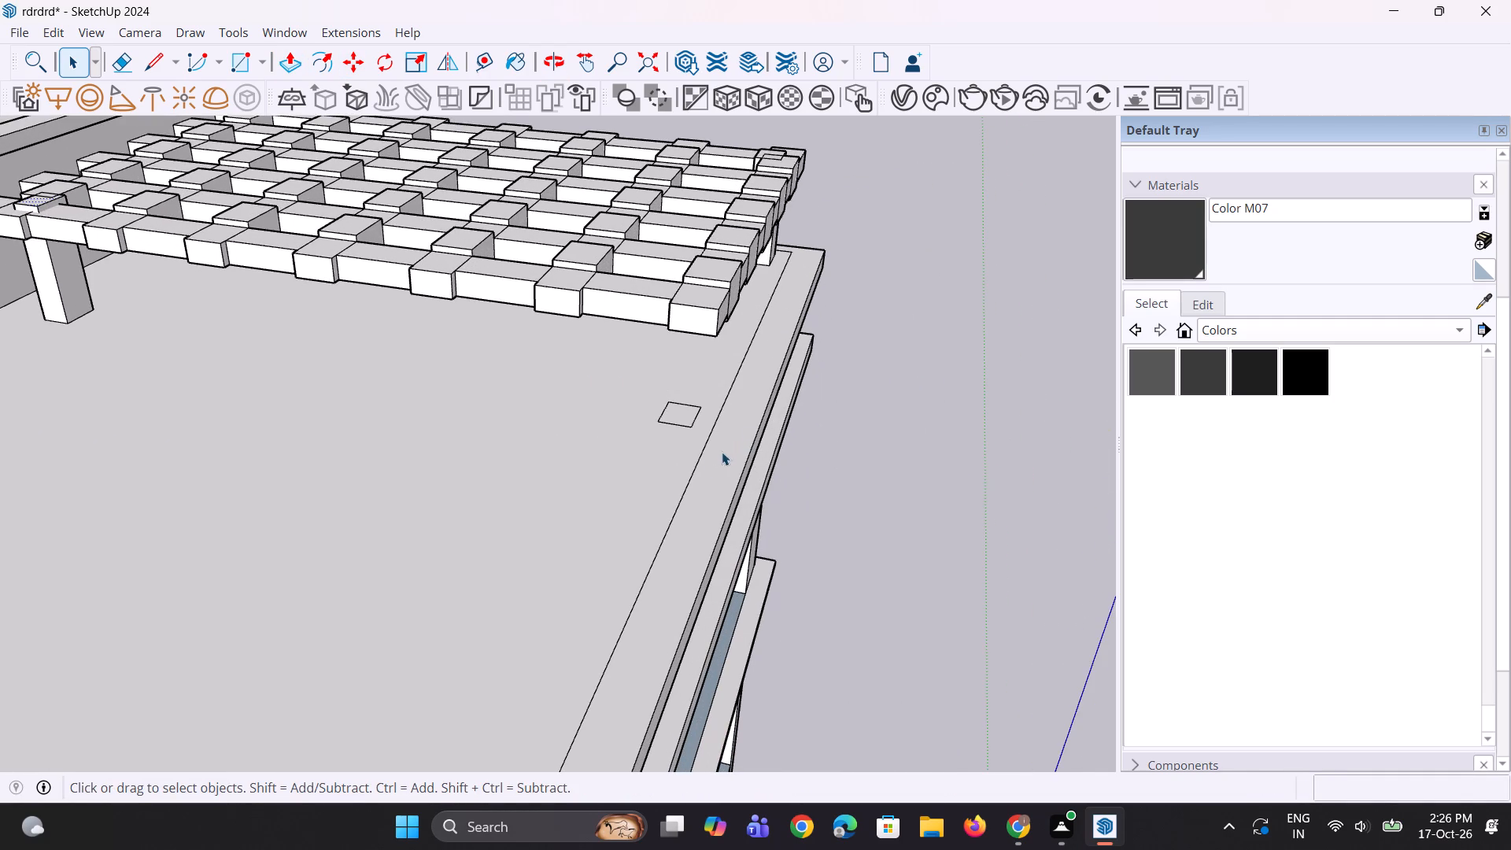
key(p)
key(space)
click(687, 411)
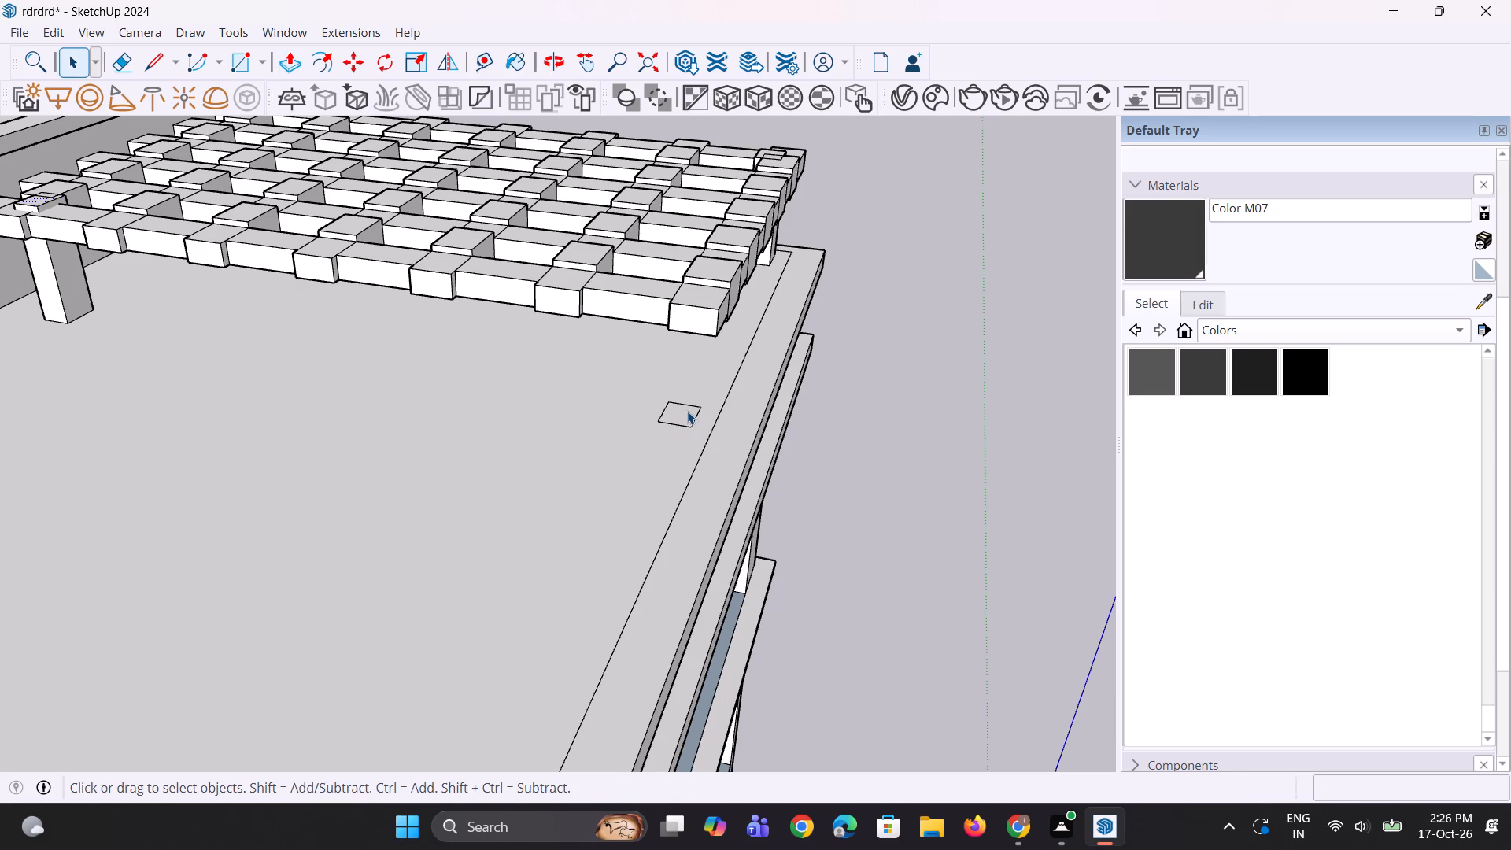
key(p)
click(686, 417)
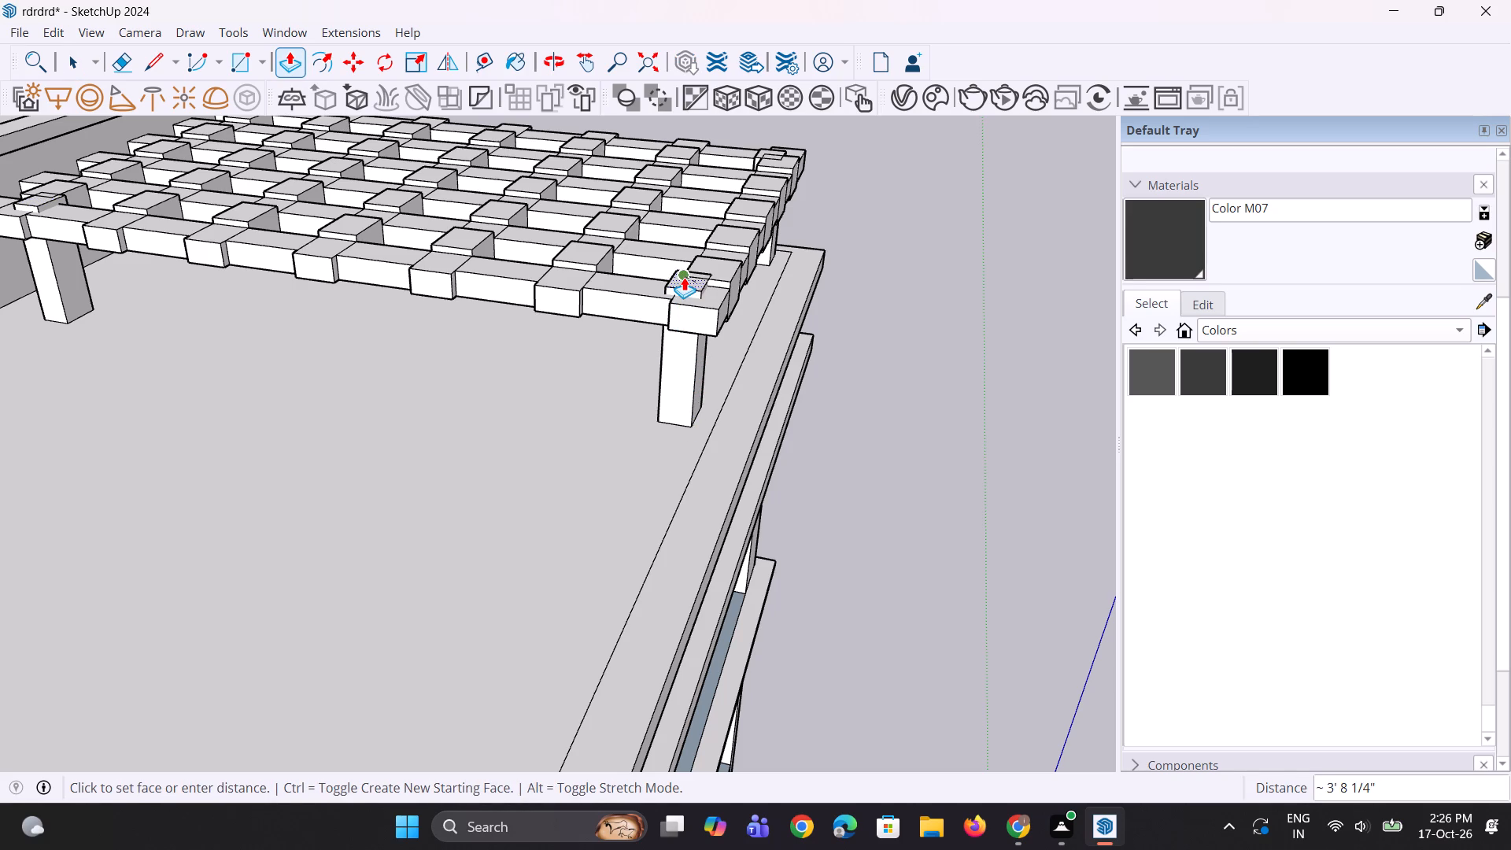
drag(684, 277, 684, 284)
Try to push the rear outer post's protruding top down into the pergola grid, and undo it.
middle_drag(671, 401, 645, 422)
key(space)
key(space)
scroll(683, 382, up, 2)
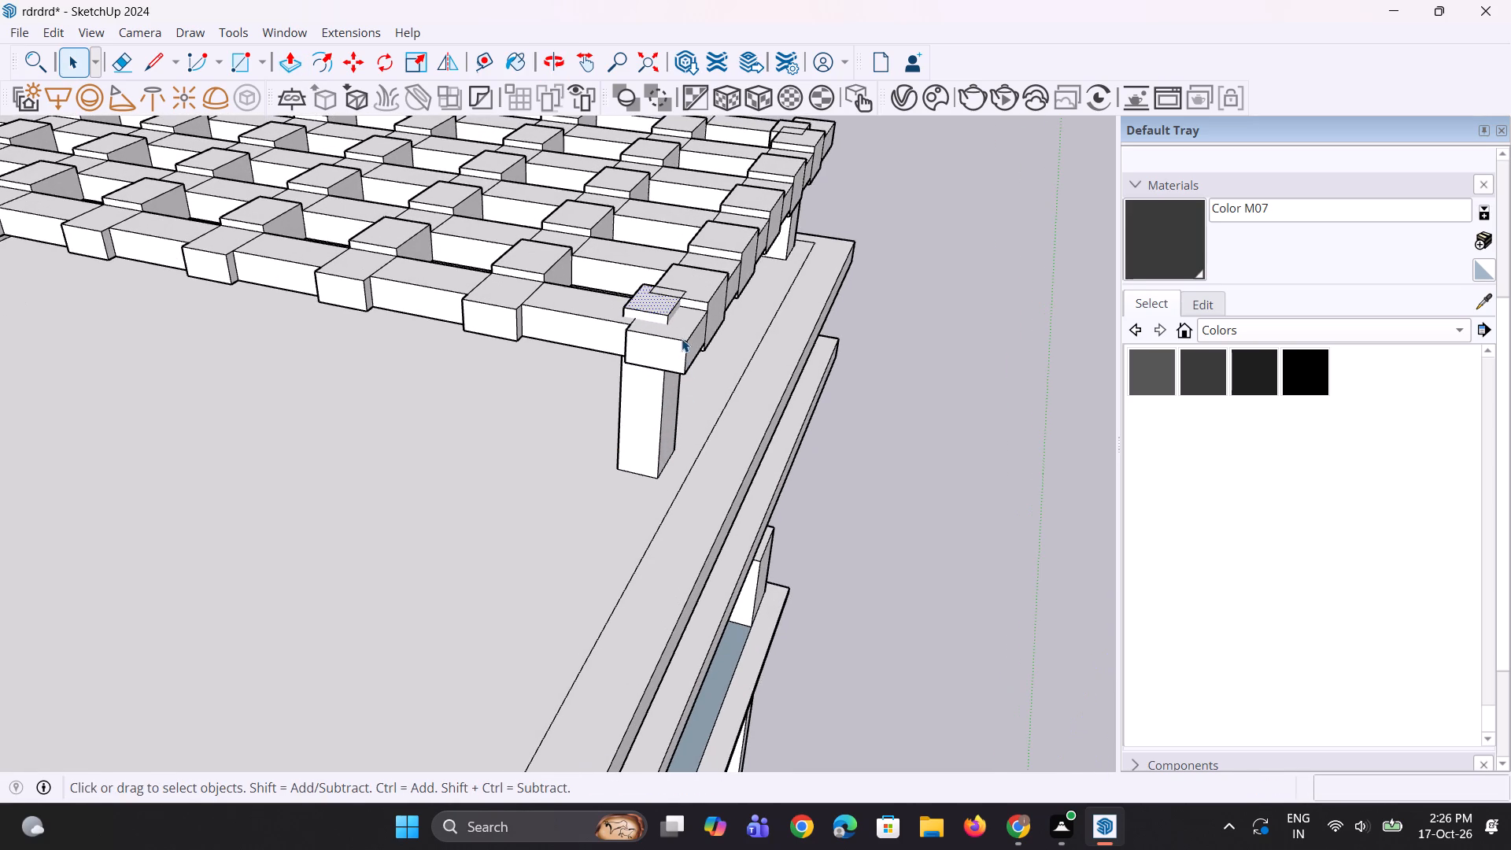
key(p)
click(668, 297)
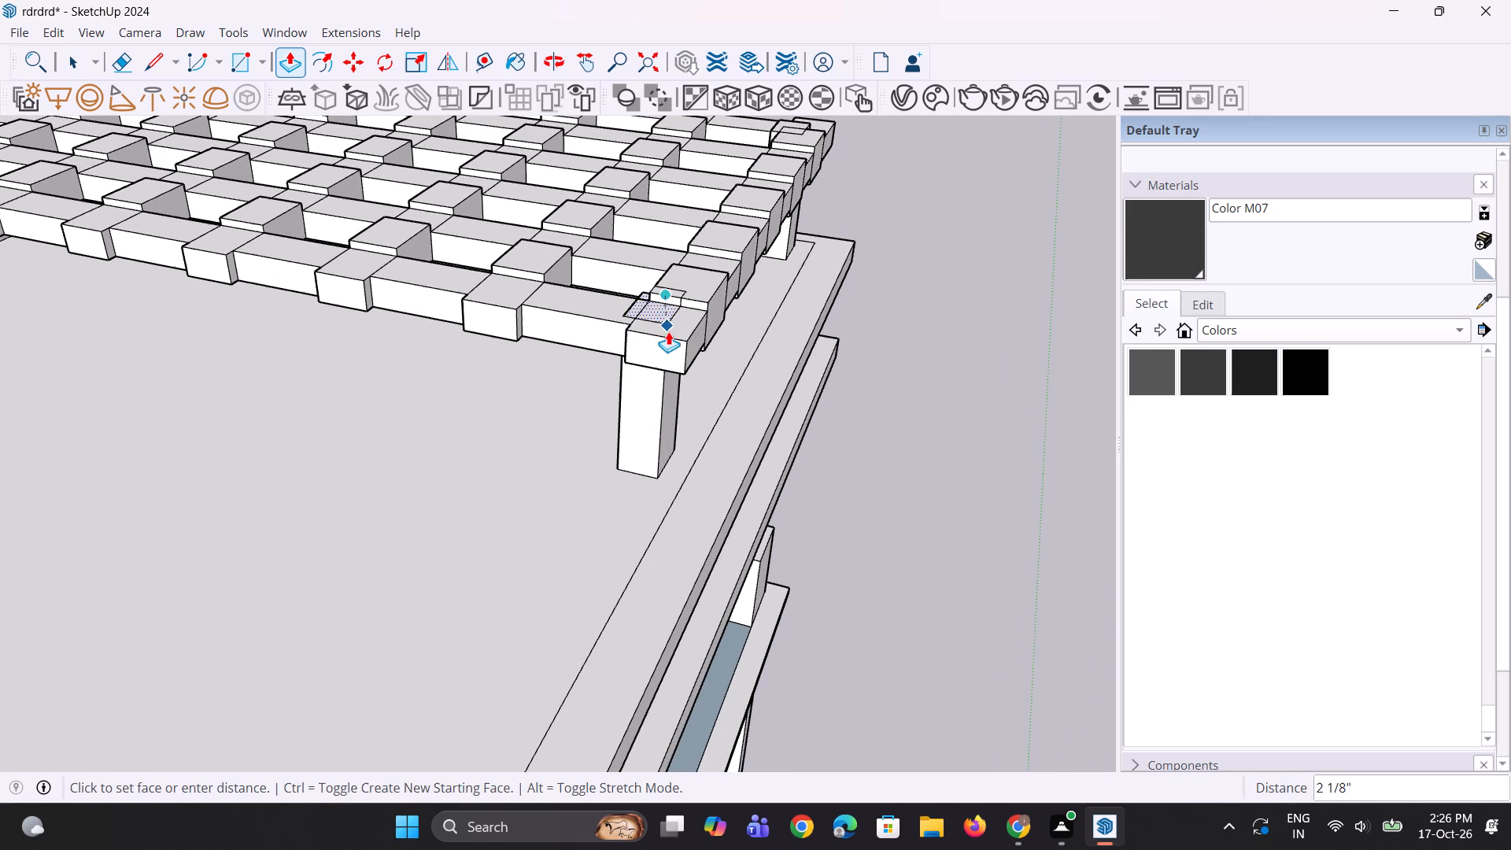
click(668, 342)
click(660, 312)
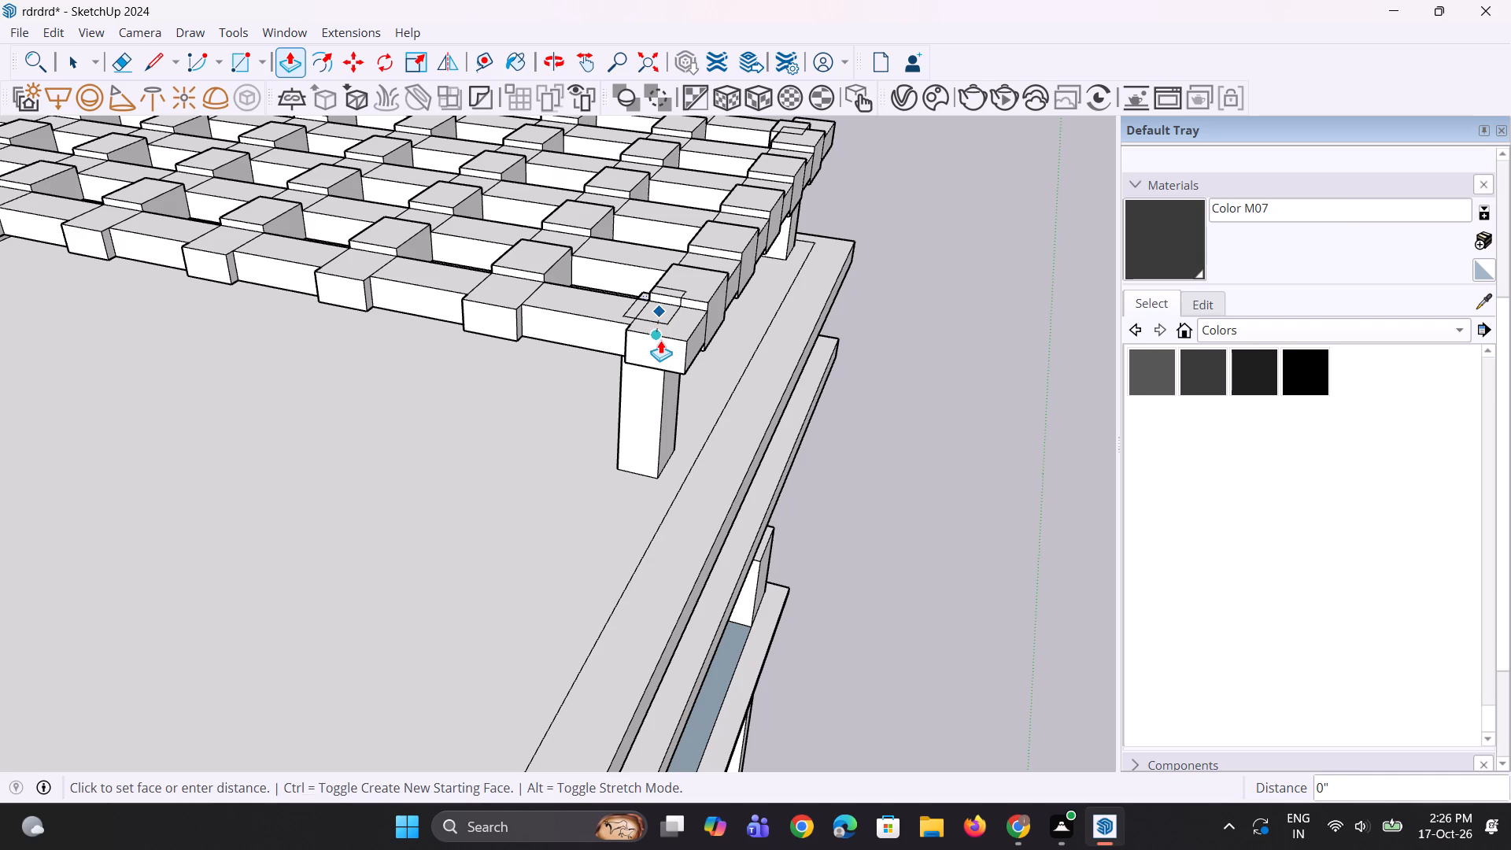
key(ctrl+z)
Push the rear outer post's protruding top down 10 1/2" into the pergola grid.
scroll(605, 275, up, 1)
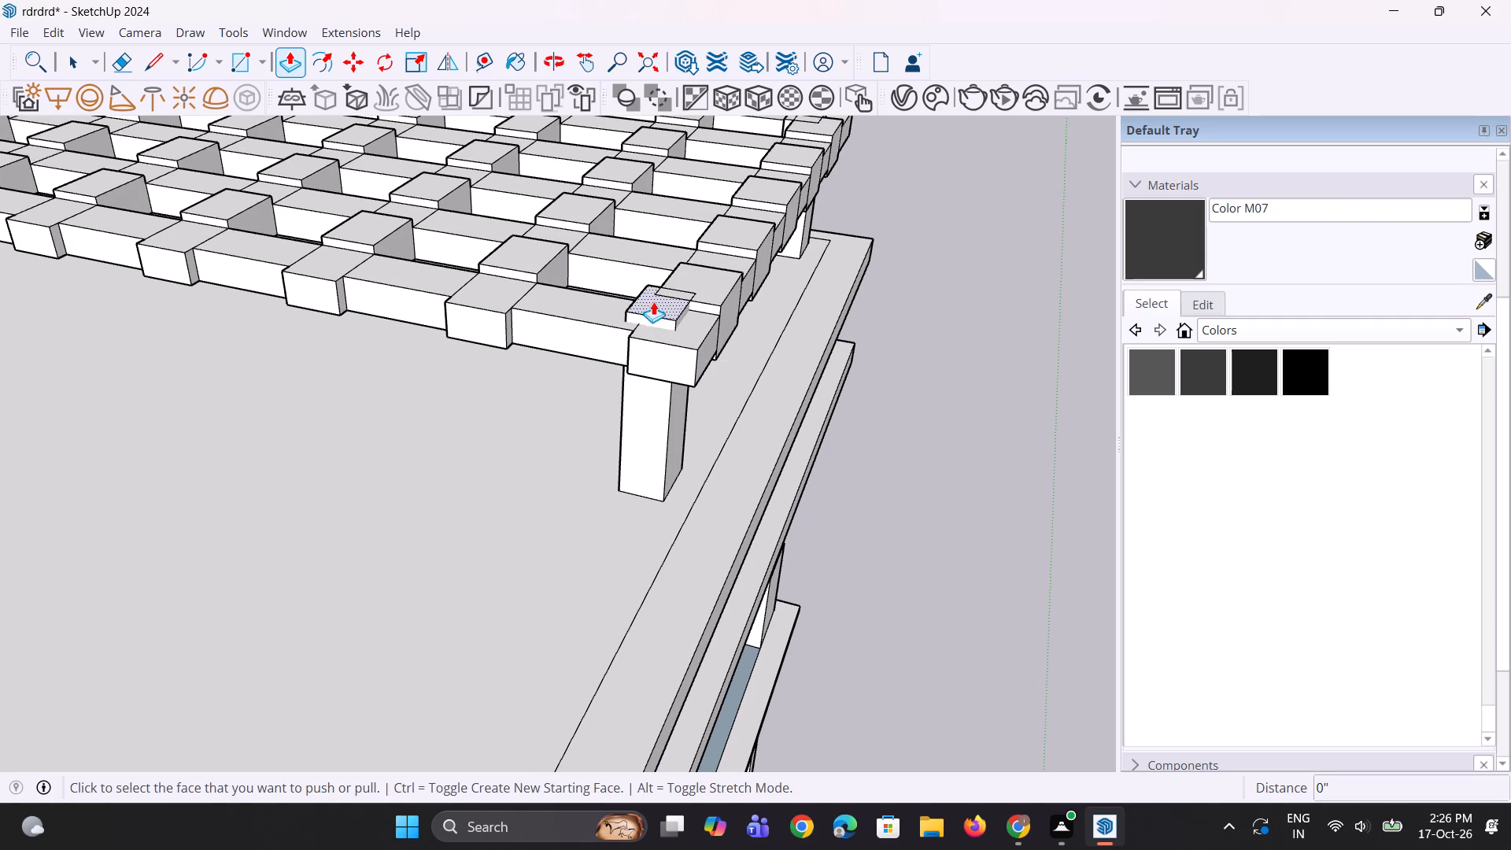
click(654, 303)
click(652, 348)
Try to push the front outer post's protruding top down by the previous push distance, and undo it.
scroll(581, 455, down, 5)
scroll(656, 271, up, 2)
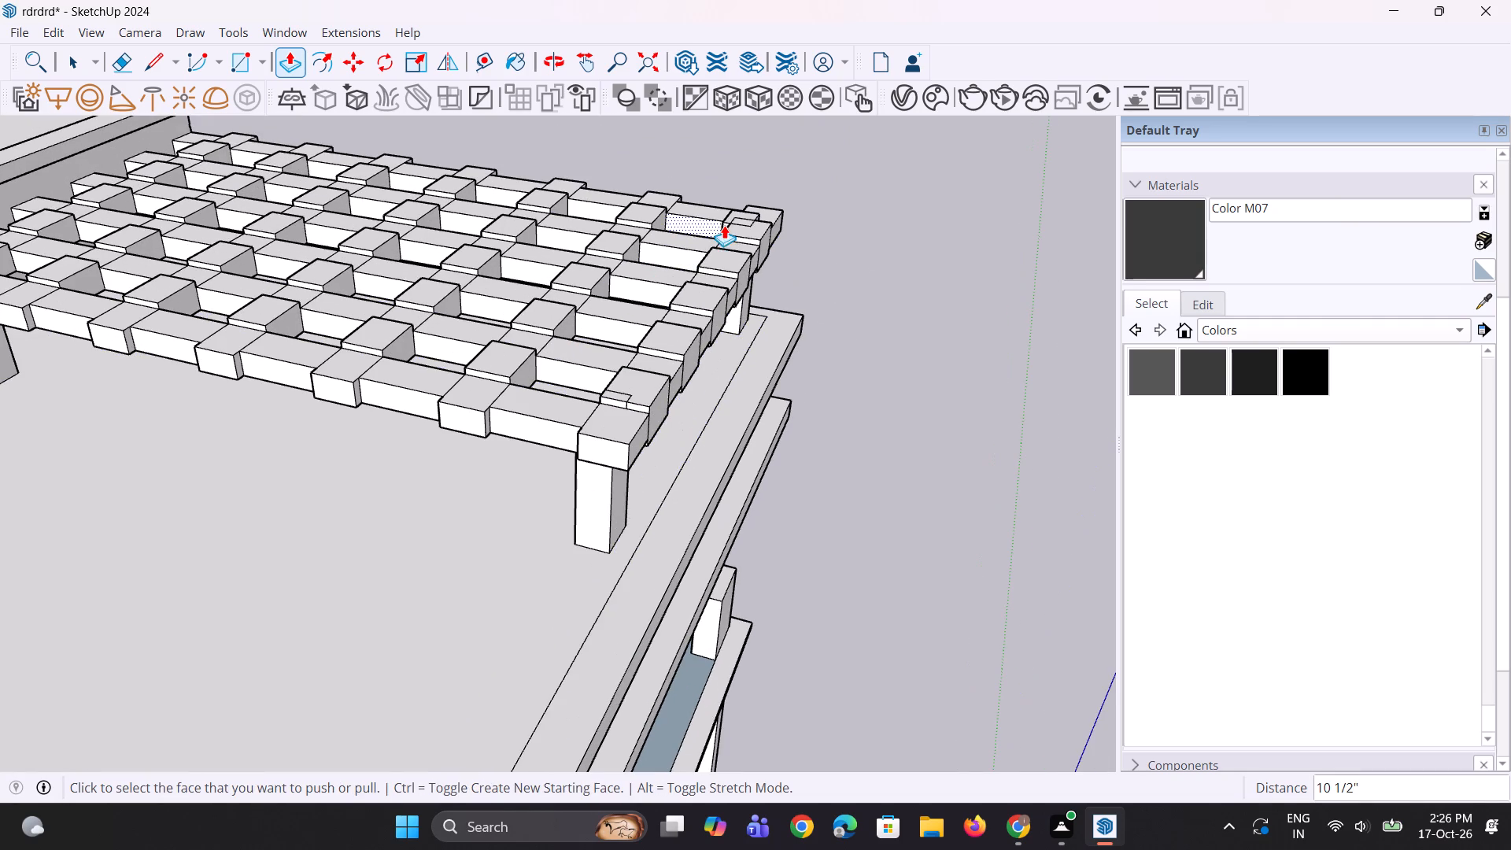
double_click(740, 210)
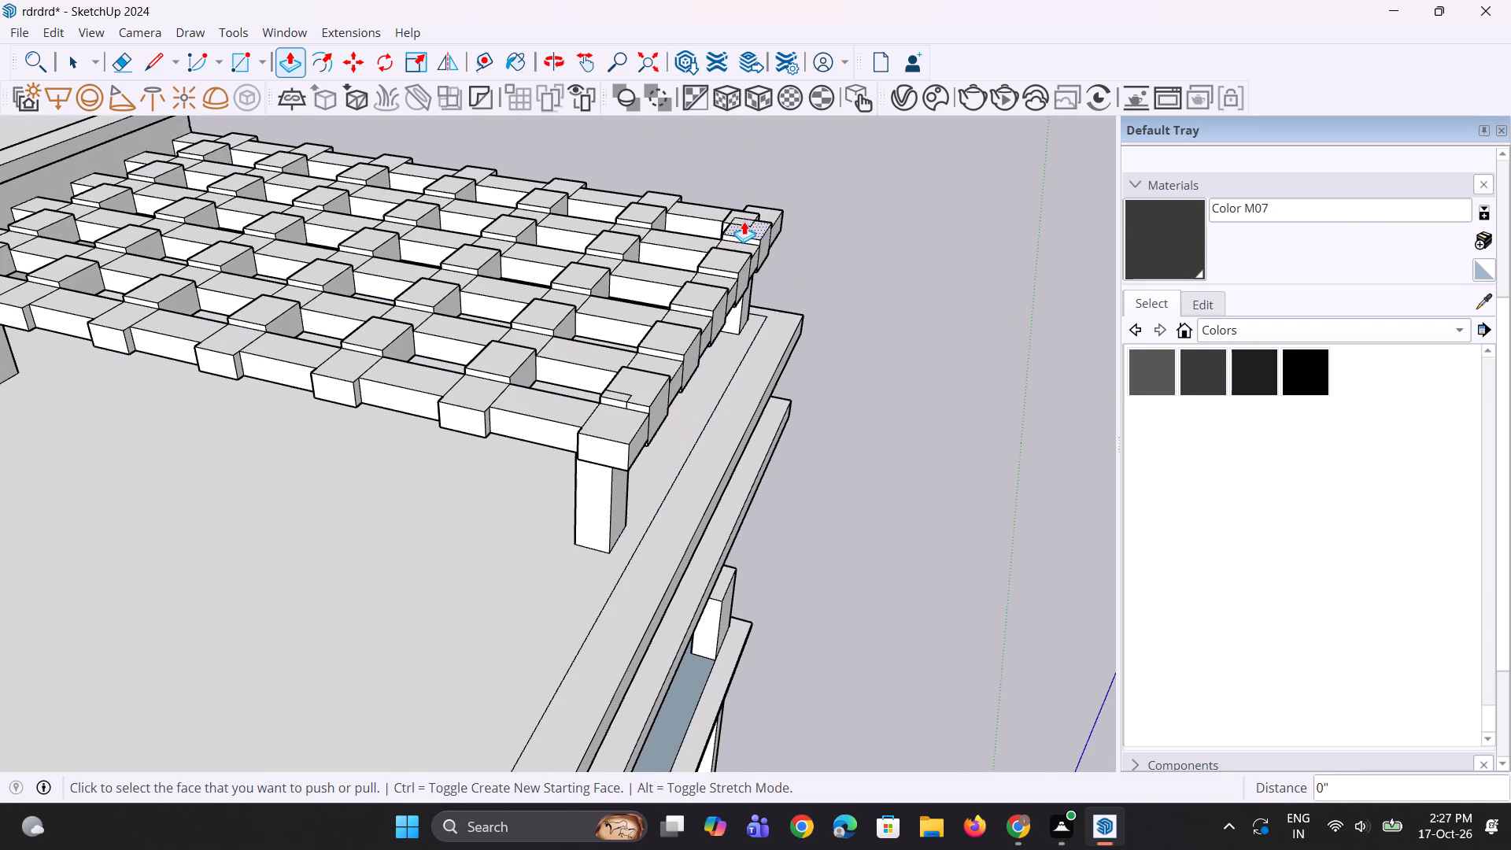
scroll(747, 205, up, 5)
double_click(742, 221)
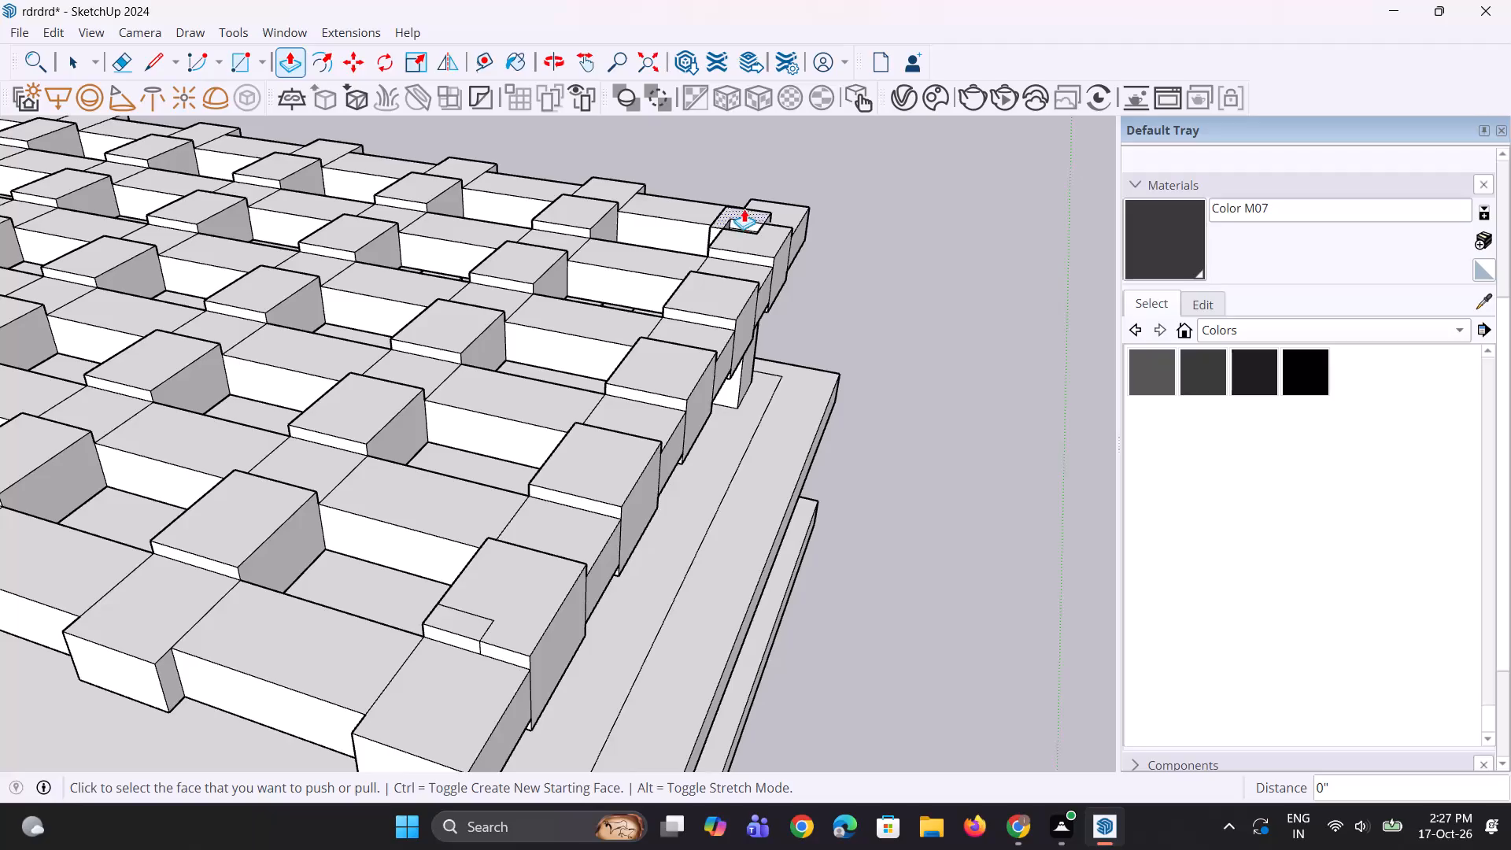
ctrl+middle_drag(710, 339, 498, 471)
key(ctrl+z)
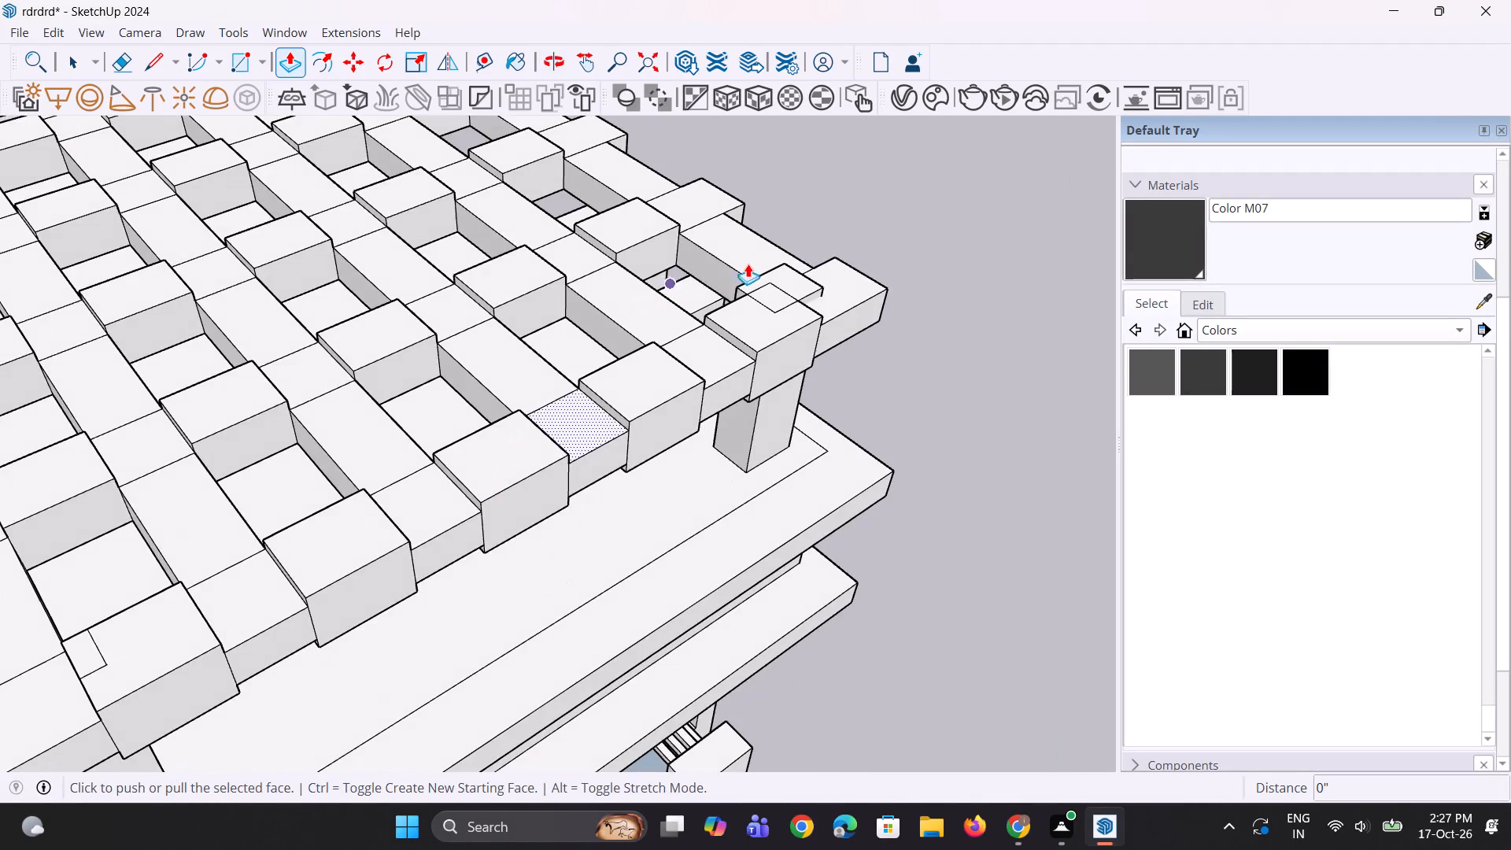
Push the front outer post's protruding top down about 2 1/4" into the pergola grid.
scroll(751, 262, up, 1)
key(space)
click(796, 284)
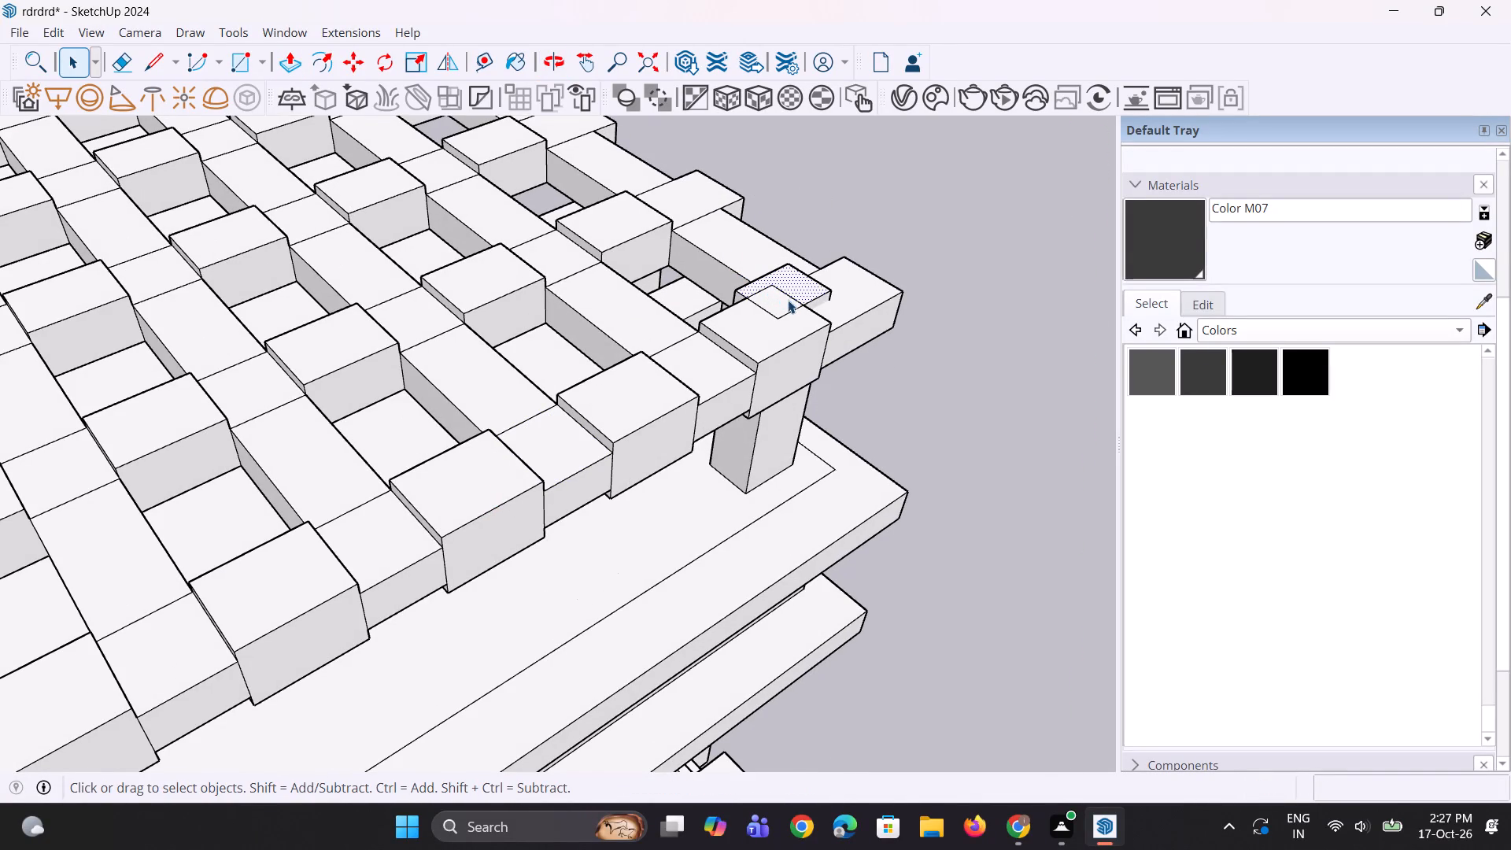
key(p)
key(9)
click(796, 286)
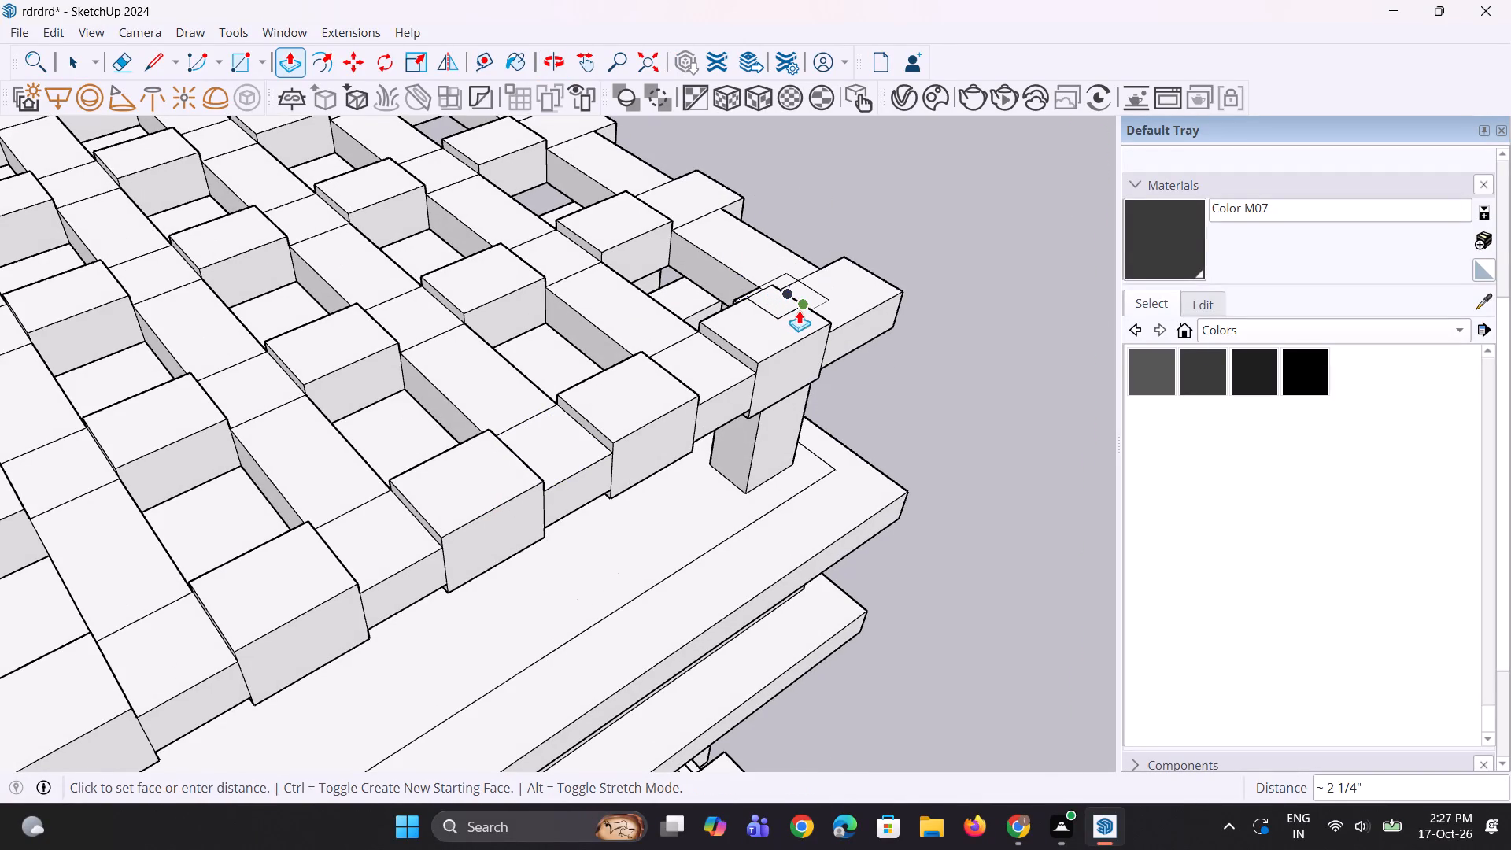
click(799, 316)
scroll(816, 402, down, 5)
middle_drag(804, 363, 810, 337)
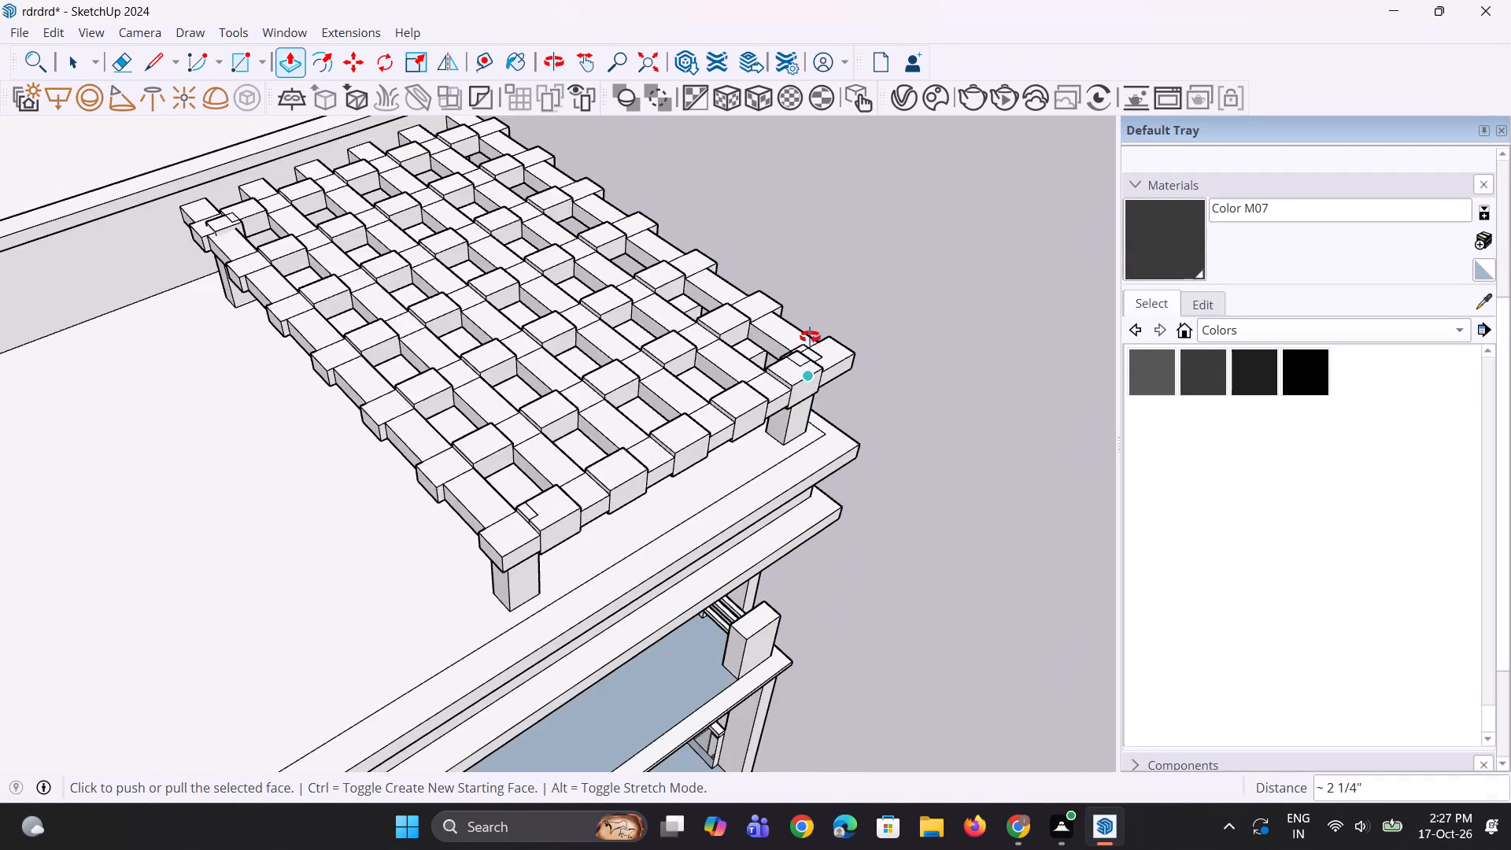
middle_drag(810, 337, 886, 254)
Push the protruding top of the post near the tower wall down 8 15/16" into the pergola grid.
key(space)
middle_drag(138, 344, 237, 434)
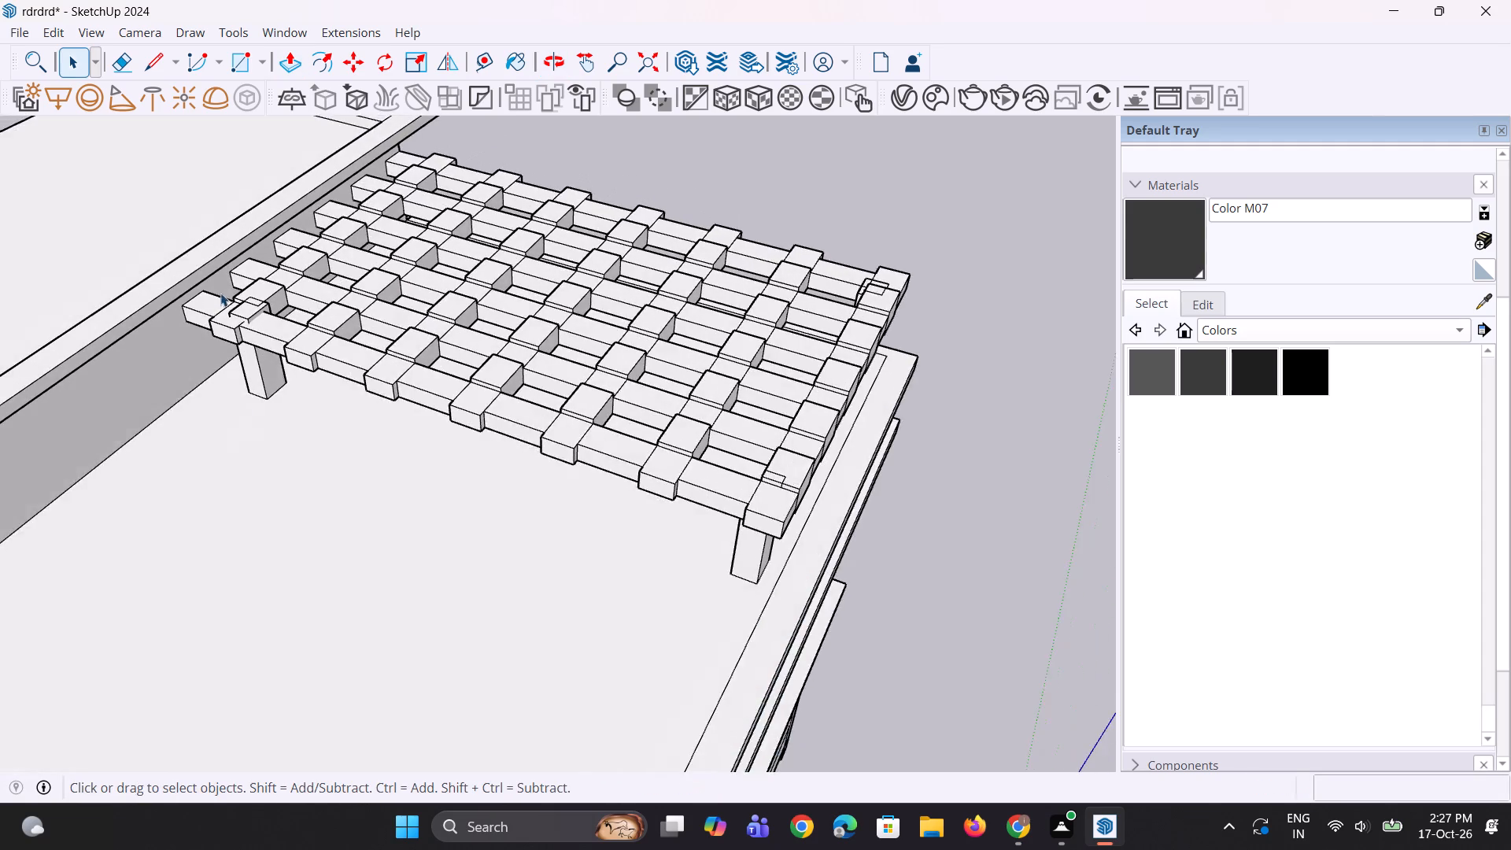
scroll(220, 291, up, 7)
key(p)
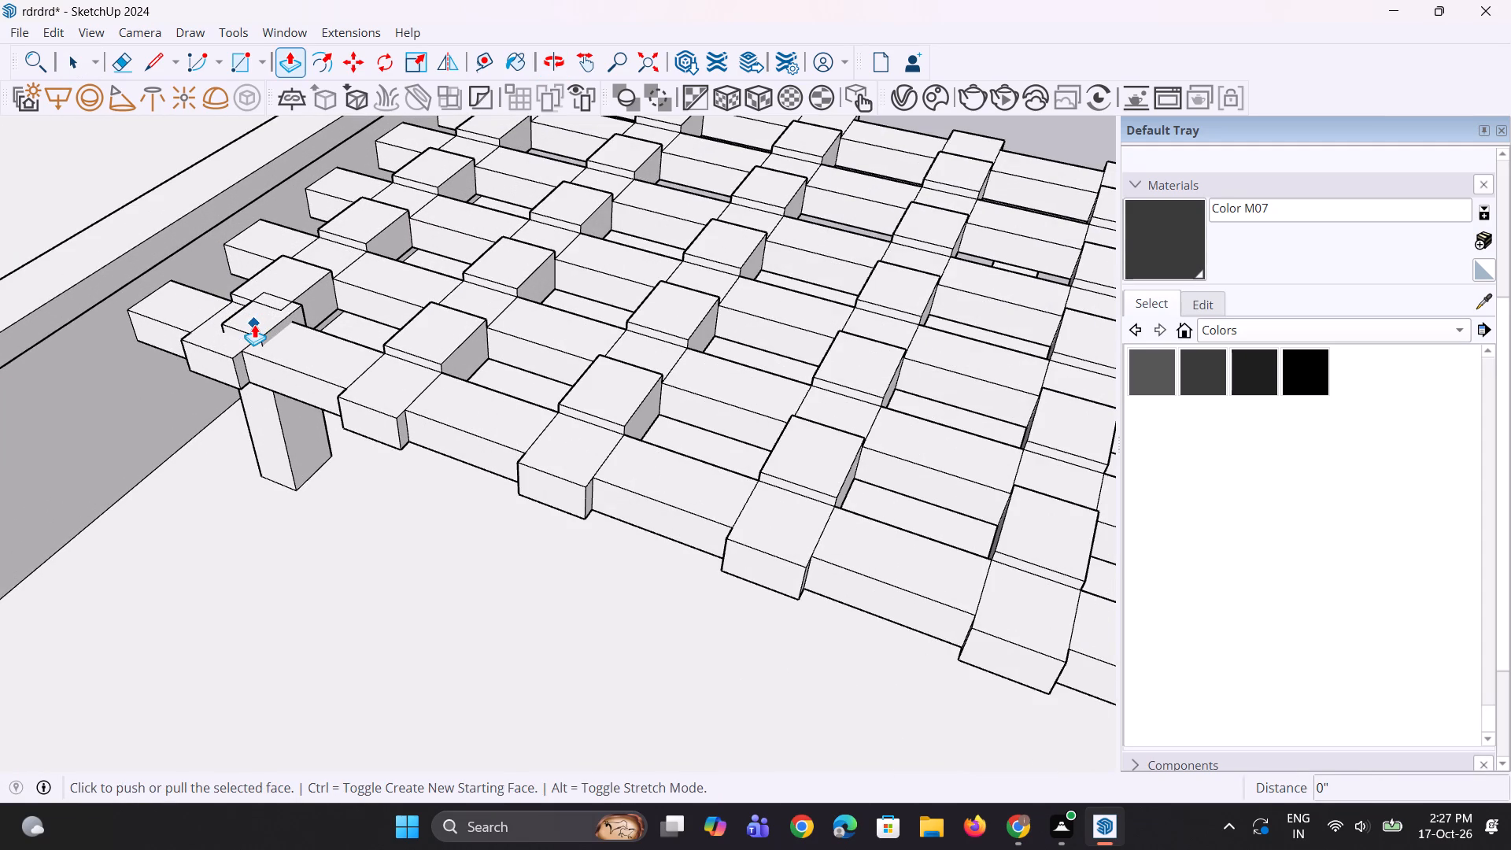
key(space)
click(256, 324)
key(p)
click(257, 323)
click(261, 358)
scroll(277, 302, up, 2)
scroll(256, 435, down, 5)
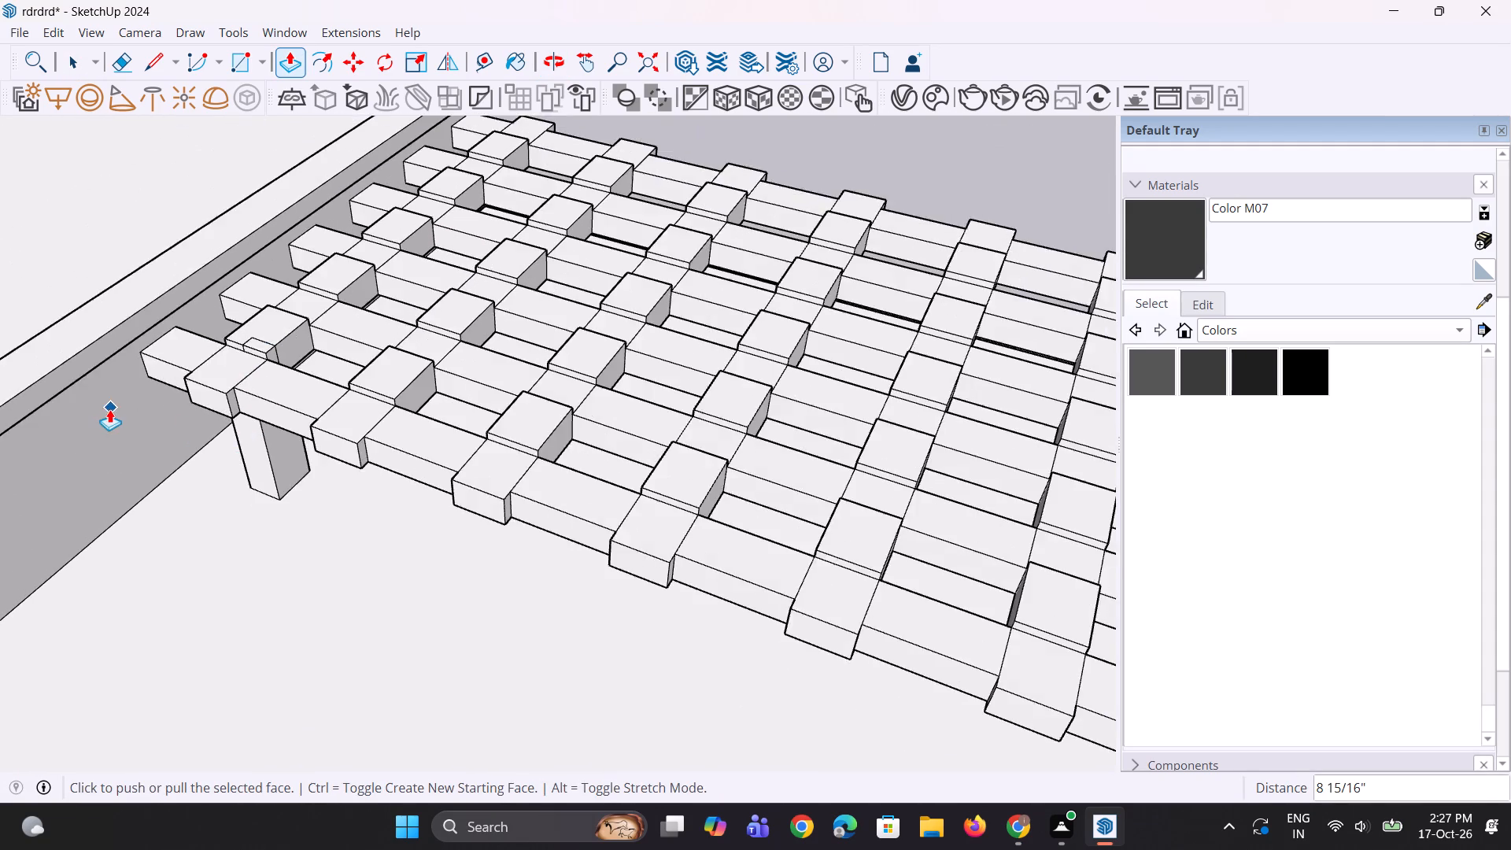
Examine the finished pergola and the front facade of the house from several angles.
scroll(109, 409, down, 3)
middle_drag(467, 442, 0, 334)
scroll(1, 368, down, 5)
middle_drag(438, 419, 106, 444)
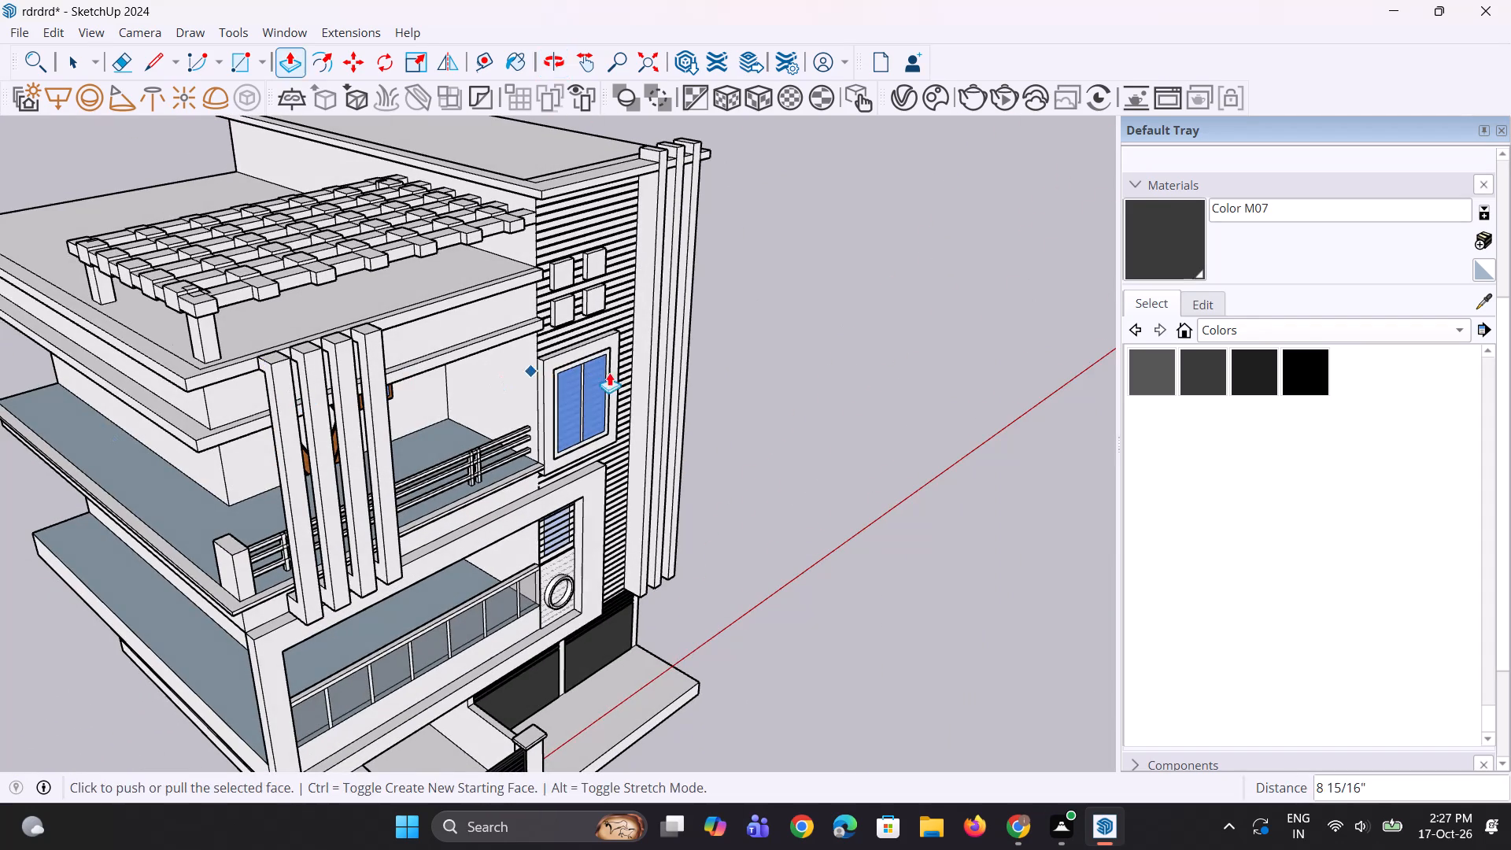
key(space)
key(space)
click(860, 412)
middle_drag(237, 360, 148, 230)
scroll(157, 261, down, 4)
middle_drag(297, 345, 43, 376)
scroll(134, 233, up, 4)
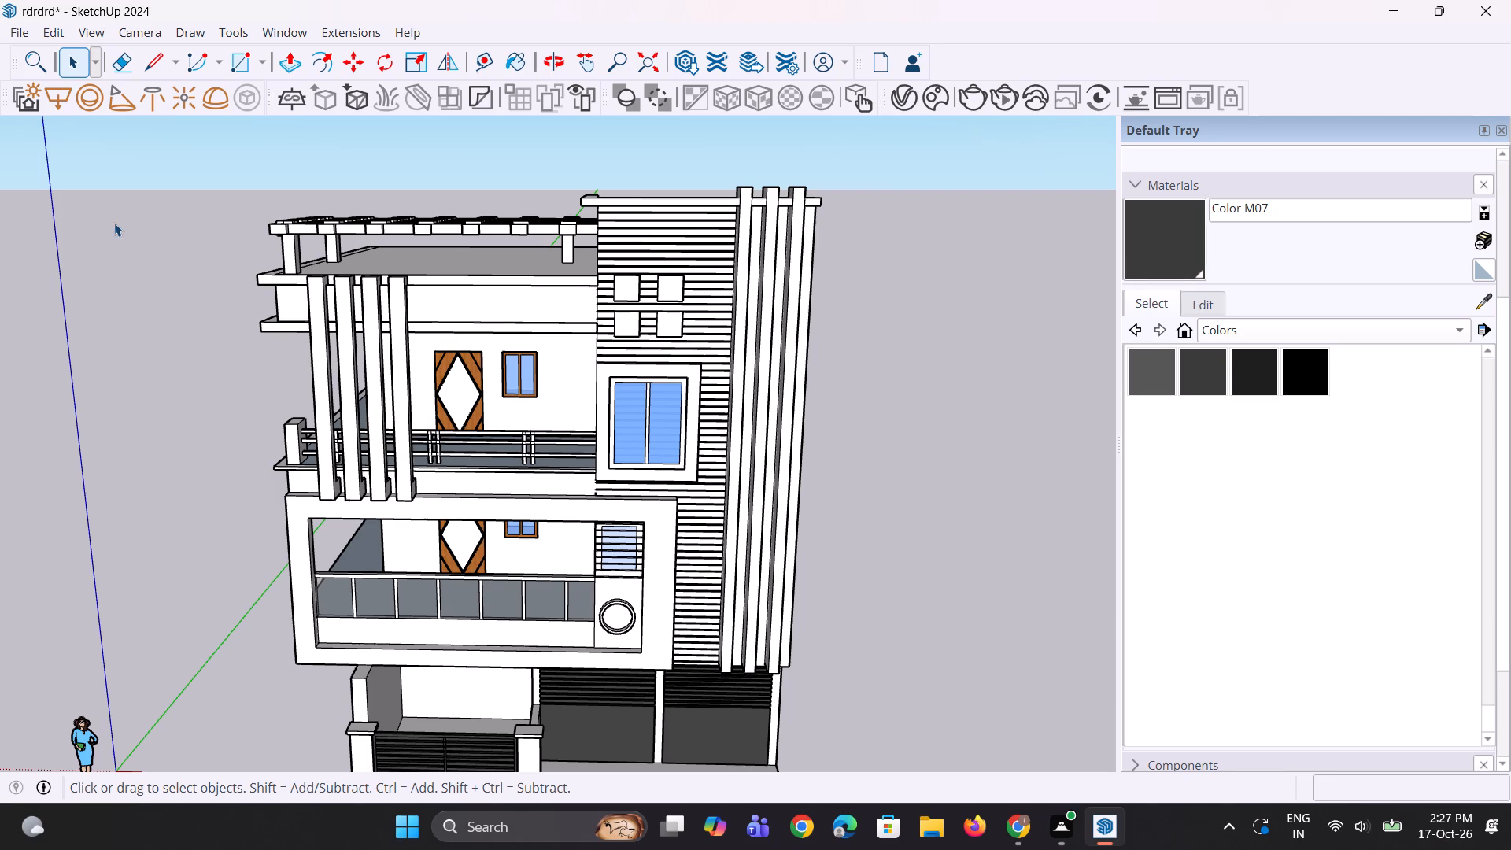
Offset the front face outline of the gate pillar beside the shutters about 4 3/16" inward.
scroll(114, 223, down, 4)
middle_drag(253, 678, 212, 593)
scroll(317, 639, up, 5)
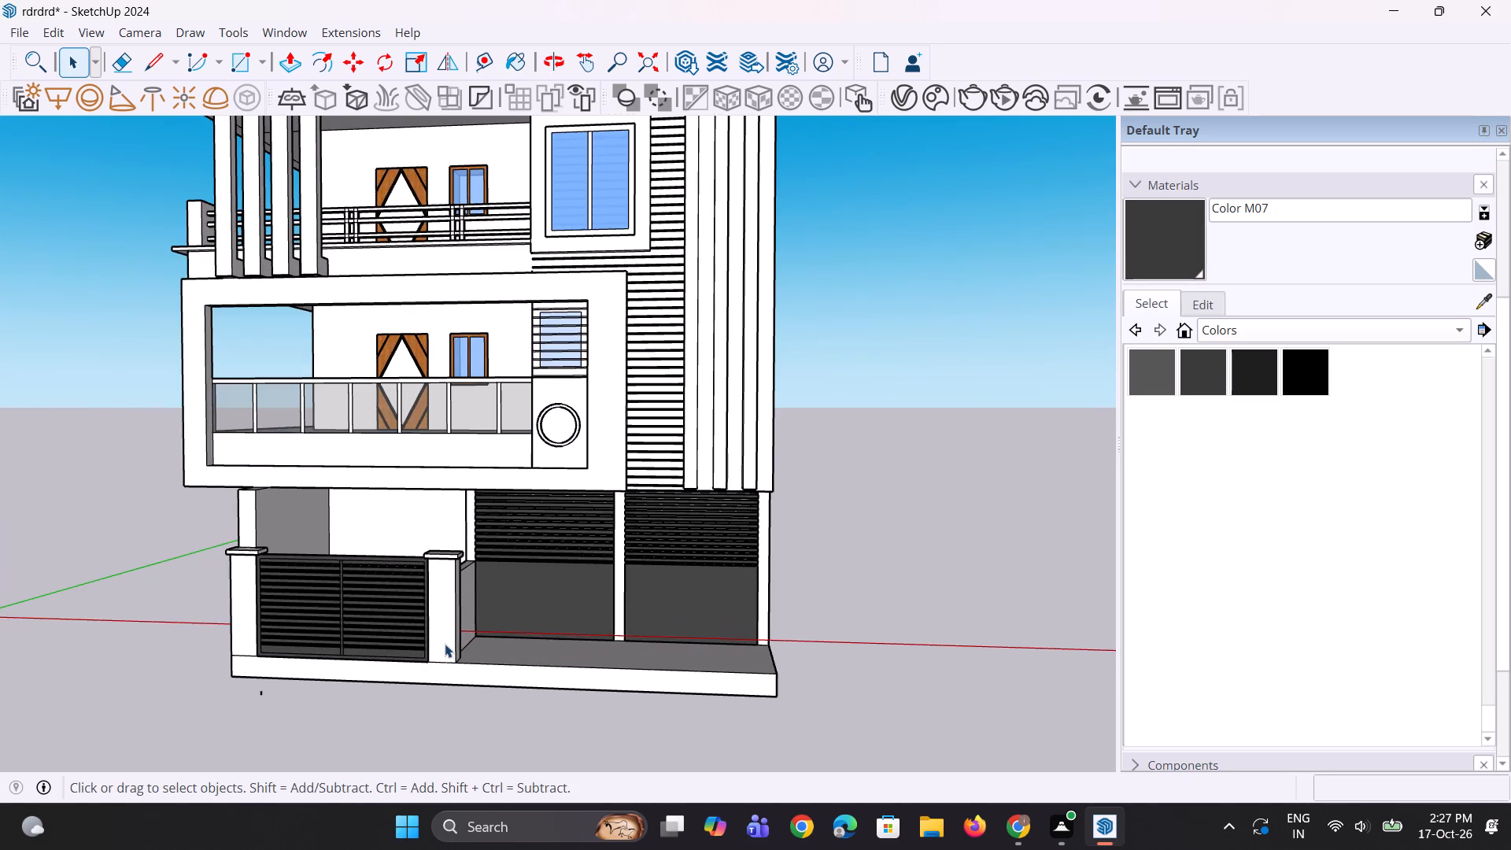
click(444, 644)
scroll(444, 644, up, 7)
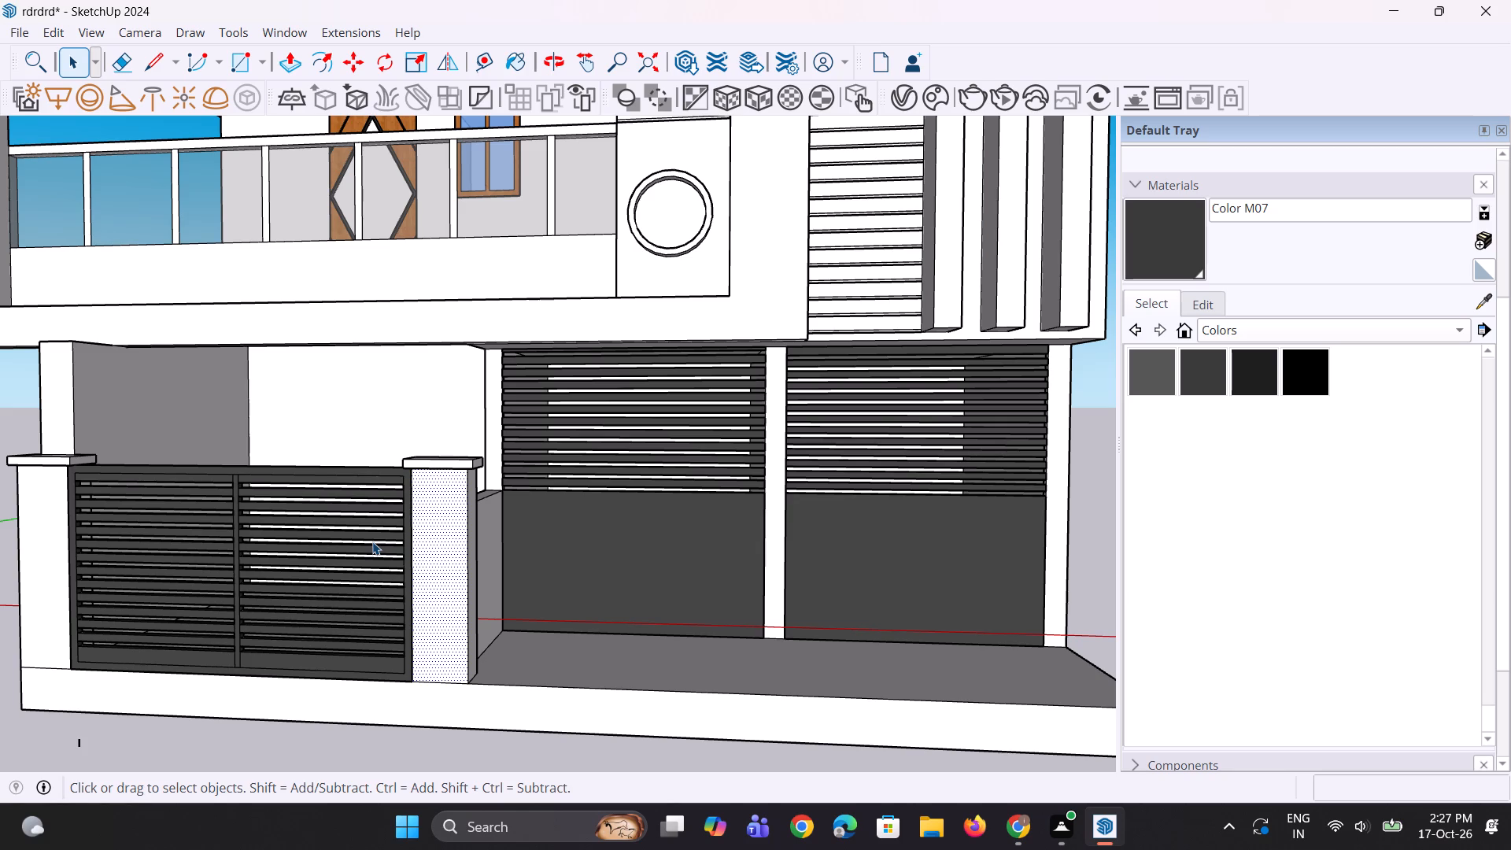
scroll(390, 556, up, 5)
key(f)
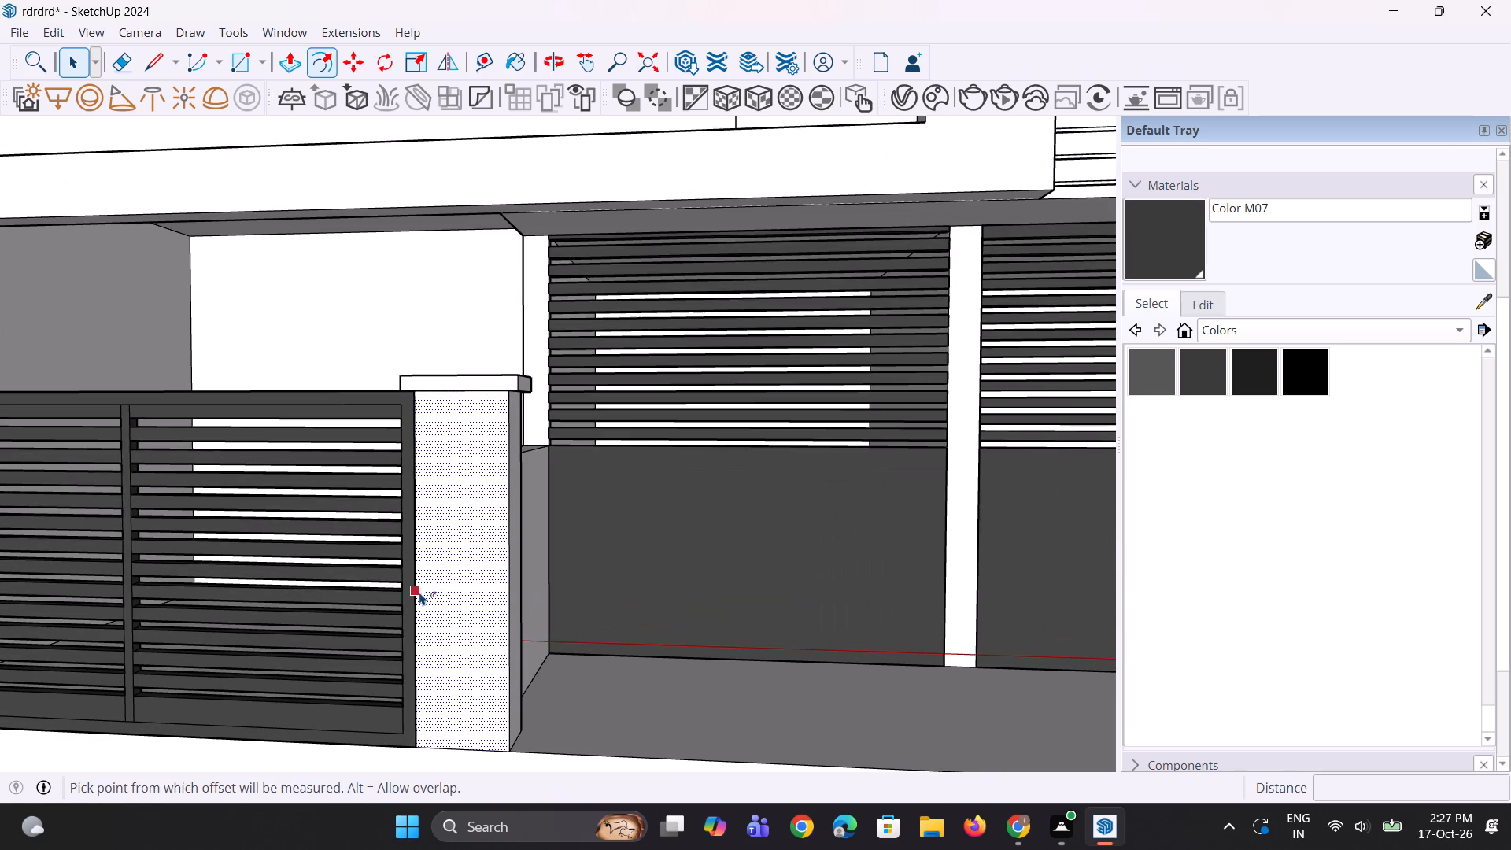
click(427, 586)
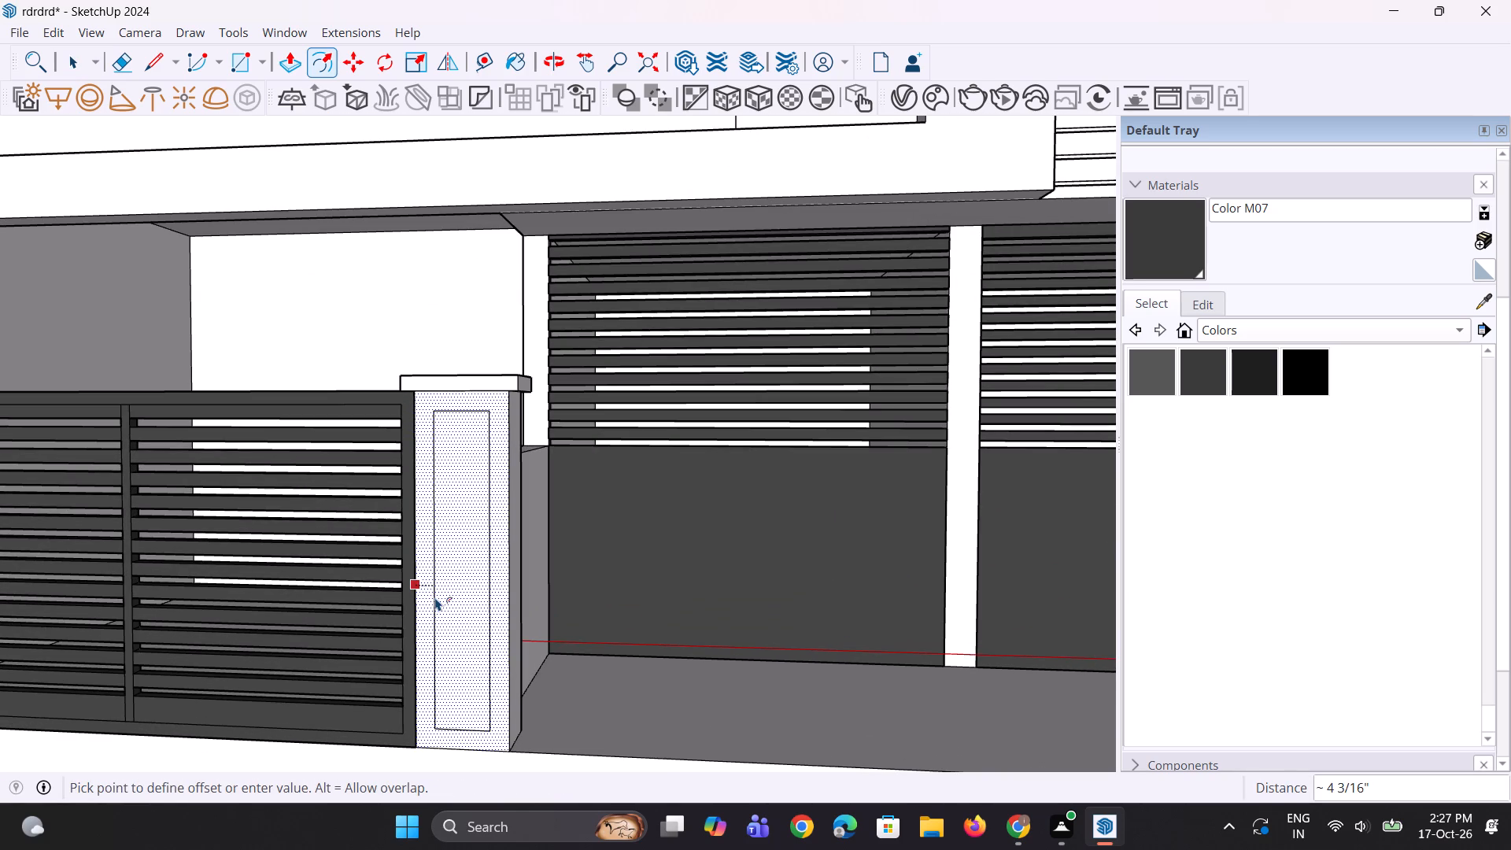
click(435, 597)
scroll(455, 612, down, 4)
middle_drag(313, 652, 371, 625)
scroll(371, 625, down, 9)
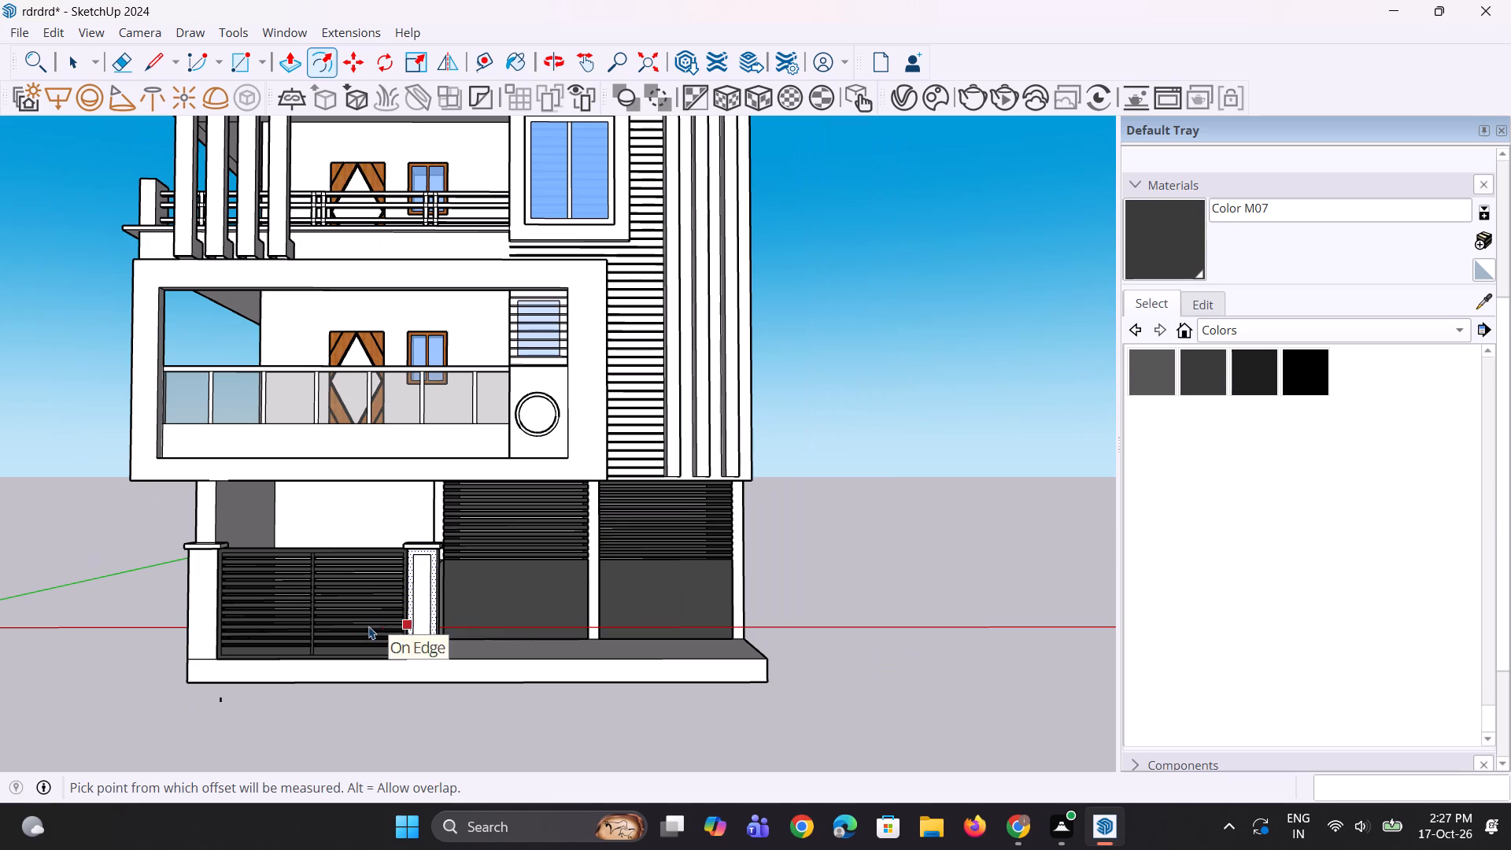
Offset the front face outline of the outer gate pillar about 4 5/8" inward.
key(space)
click(202, 607)
scroll(166, 647, up, 6)
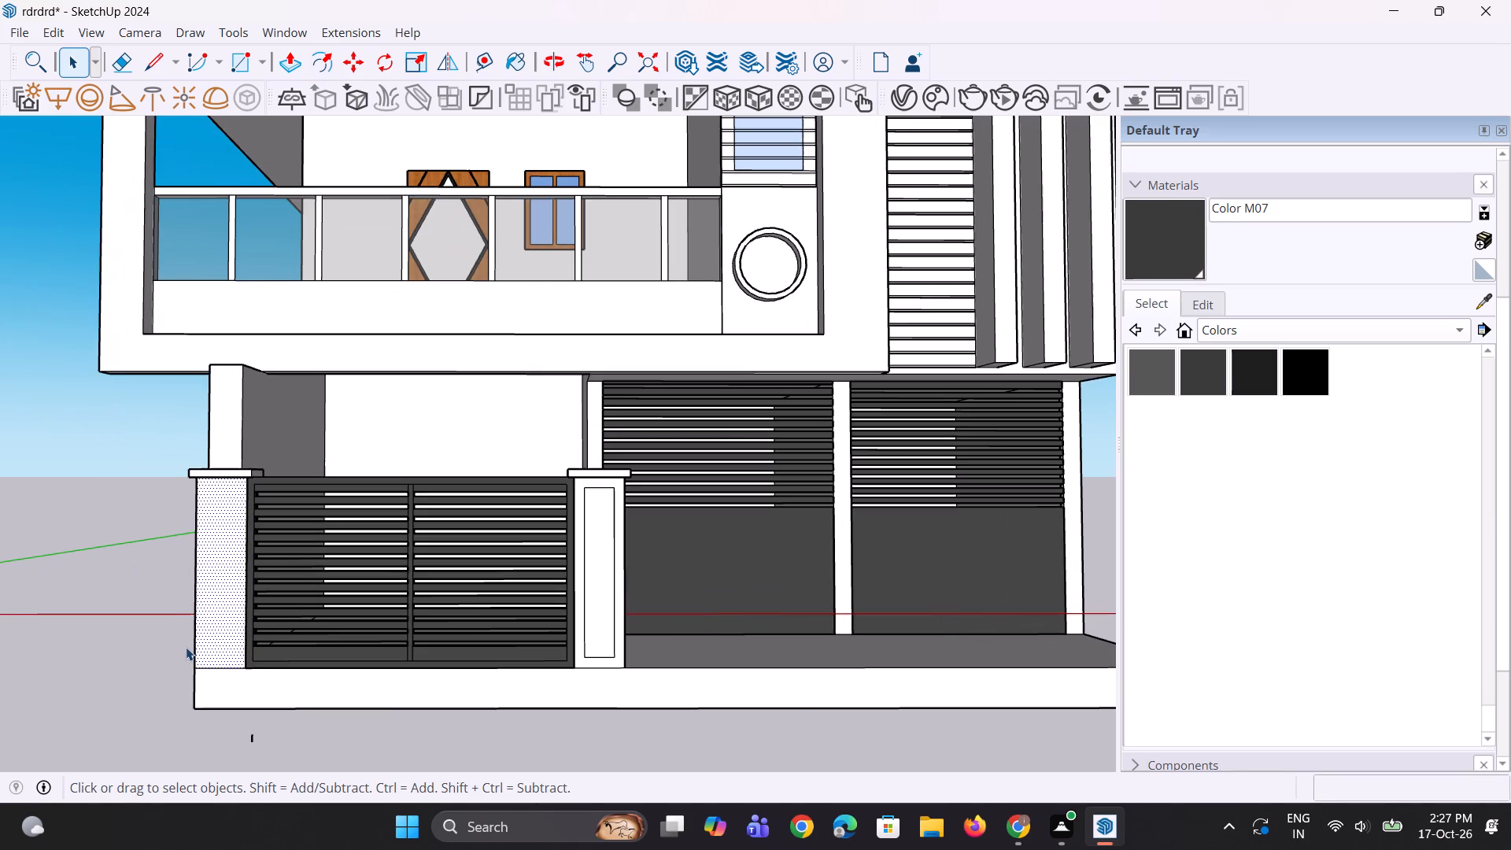
key(s)
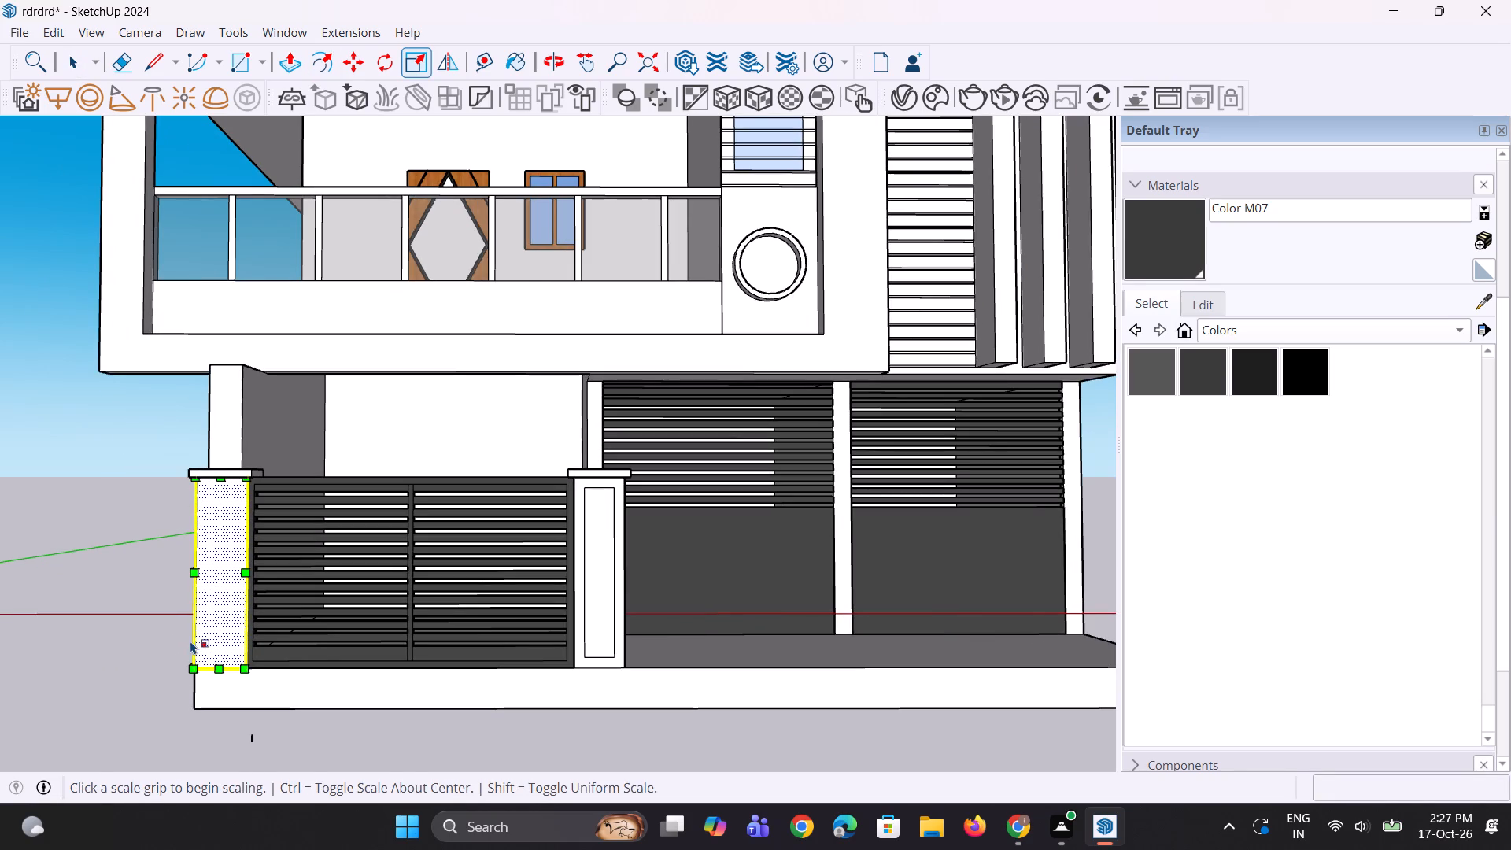
key(f)
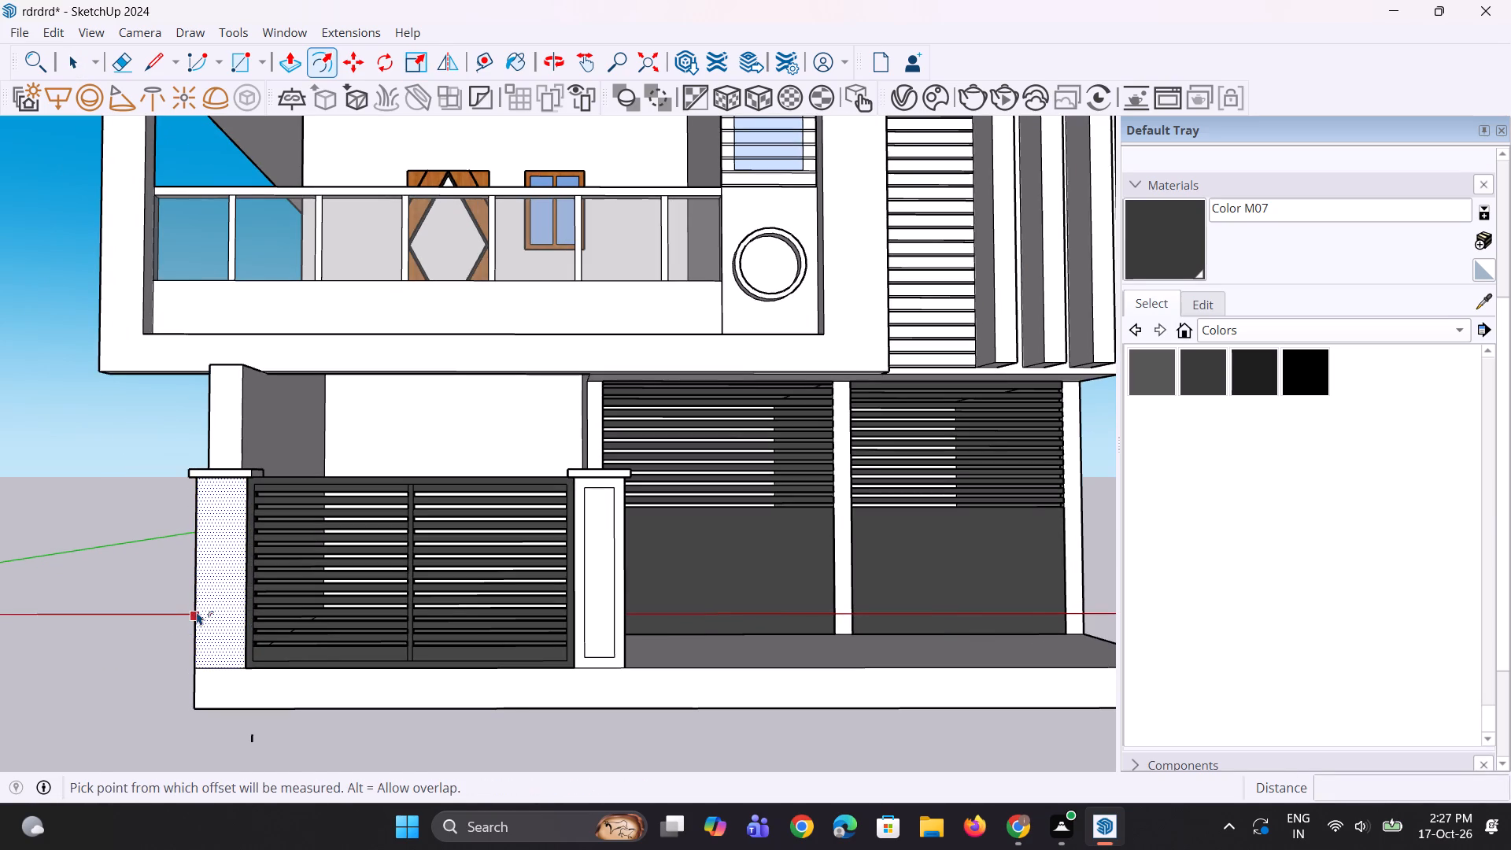
click(202, 601)
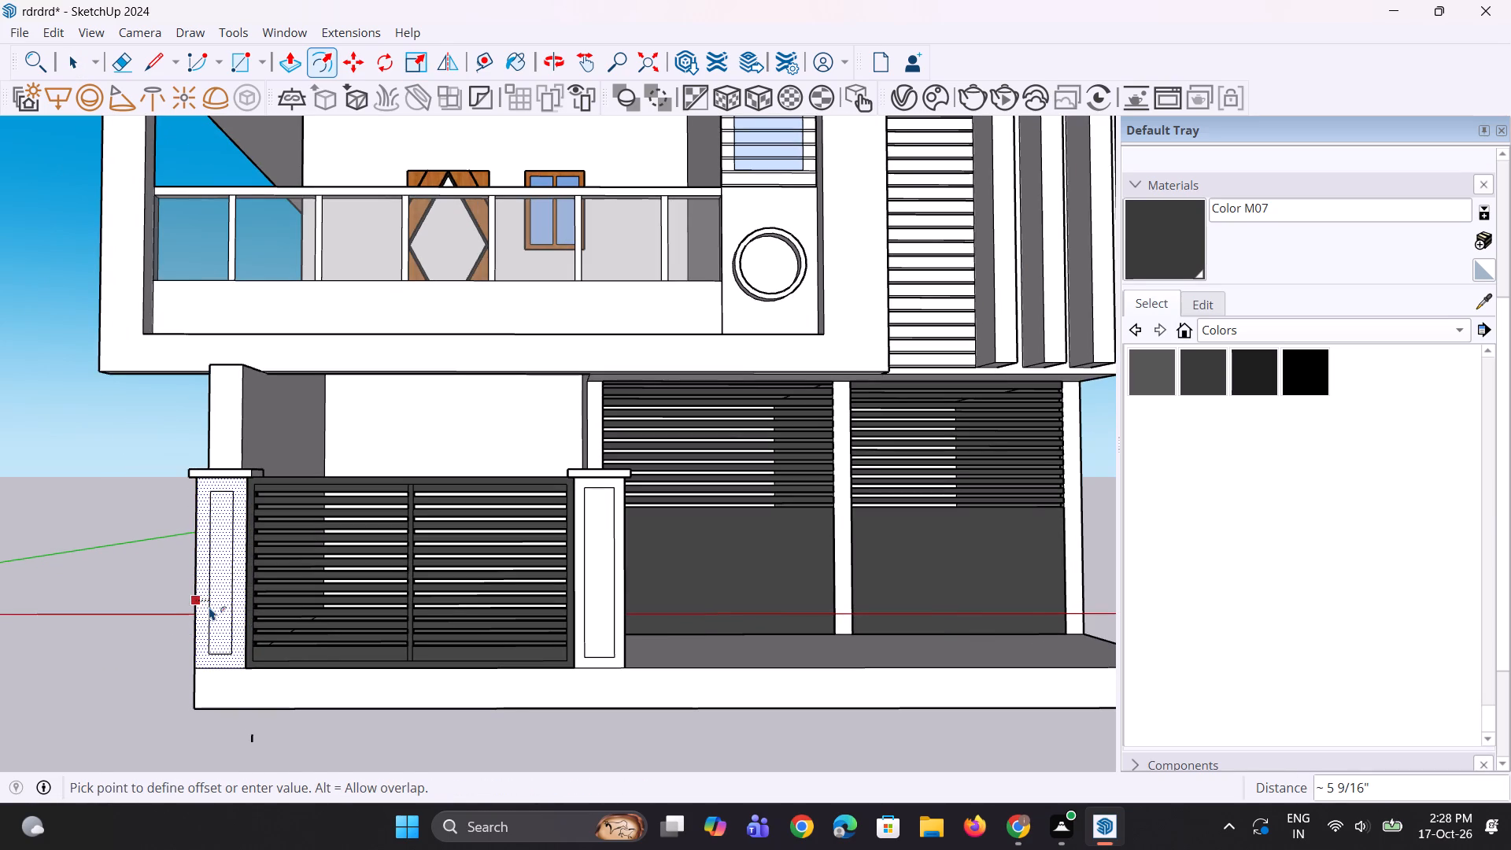
click(208, 605)
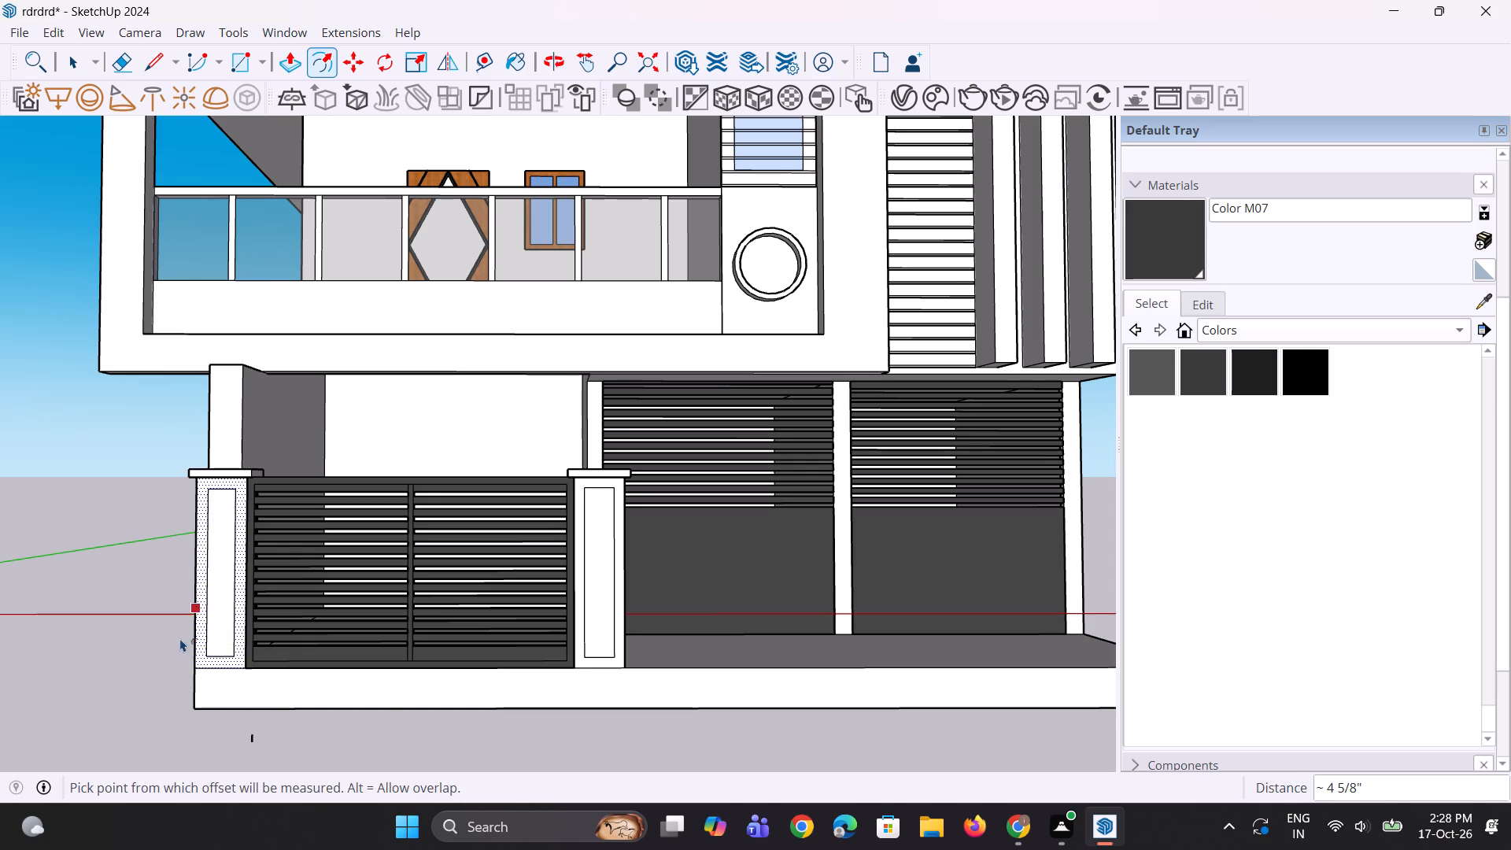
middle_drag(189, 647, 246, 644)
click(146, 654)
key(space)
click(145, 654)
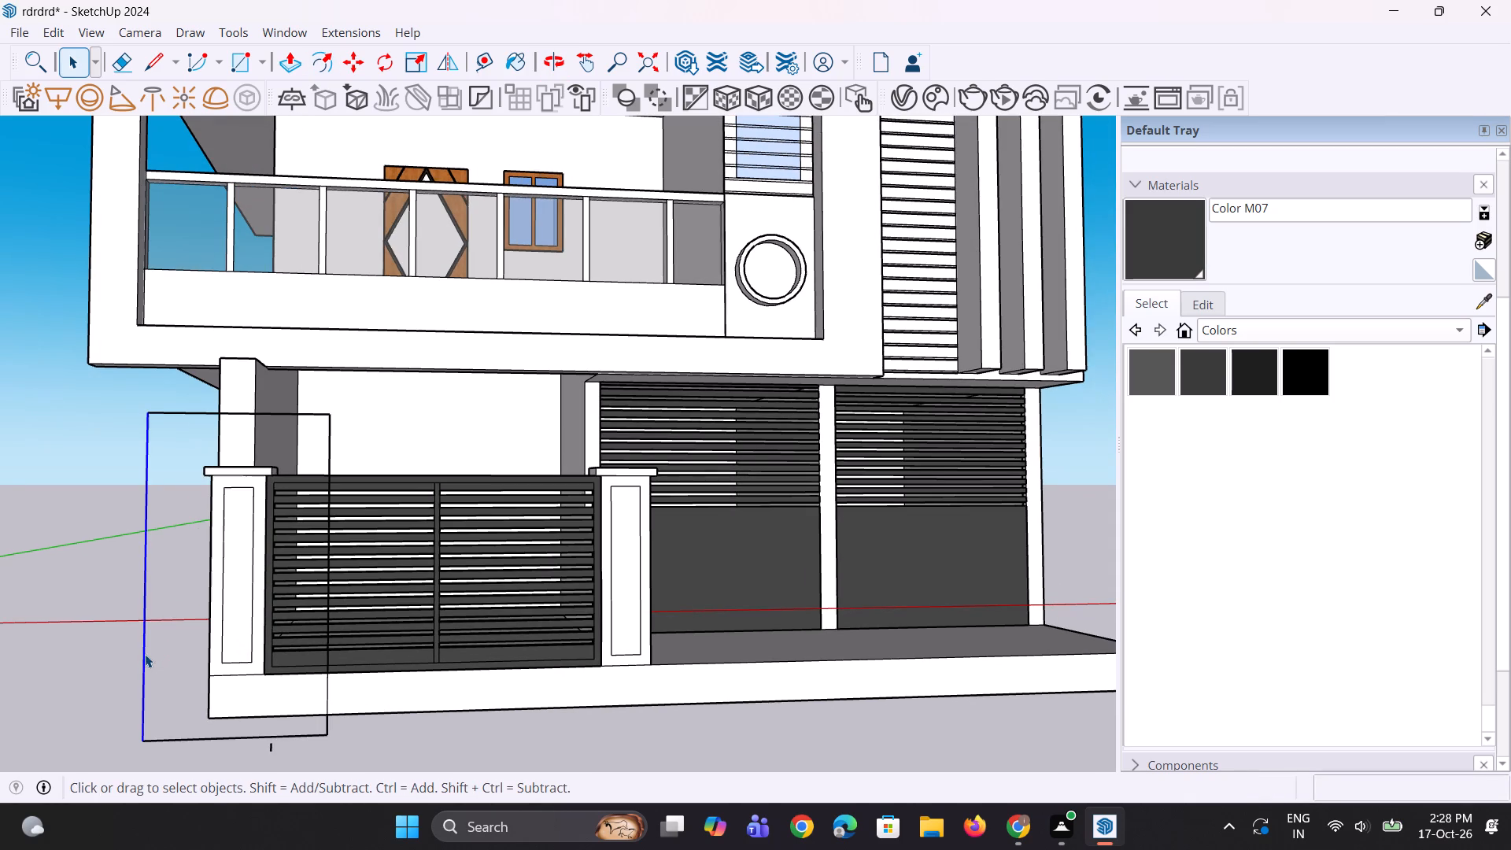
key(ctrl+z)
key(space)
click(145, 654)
Push the inner panel of the outer gate pillar 6 3/8" inward as a recess.
scroll(251, 590, up, 2)
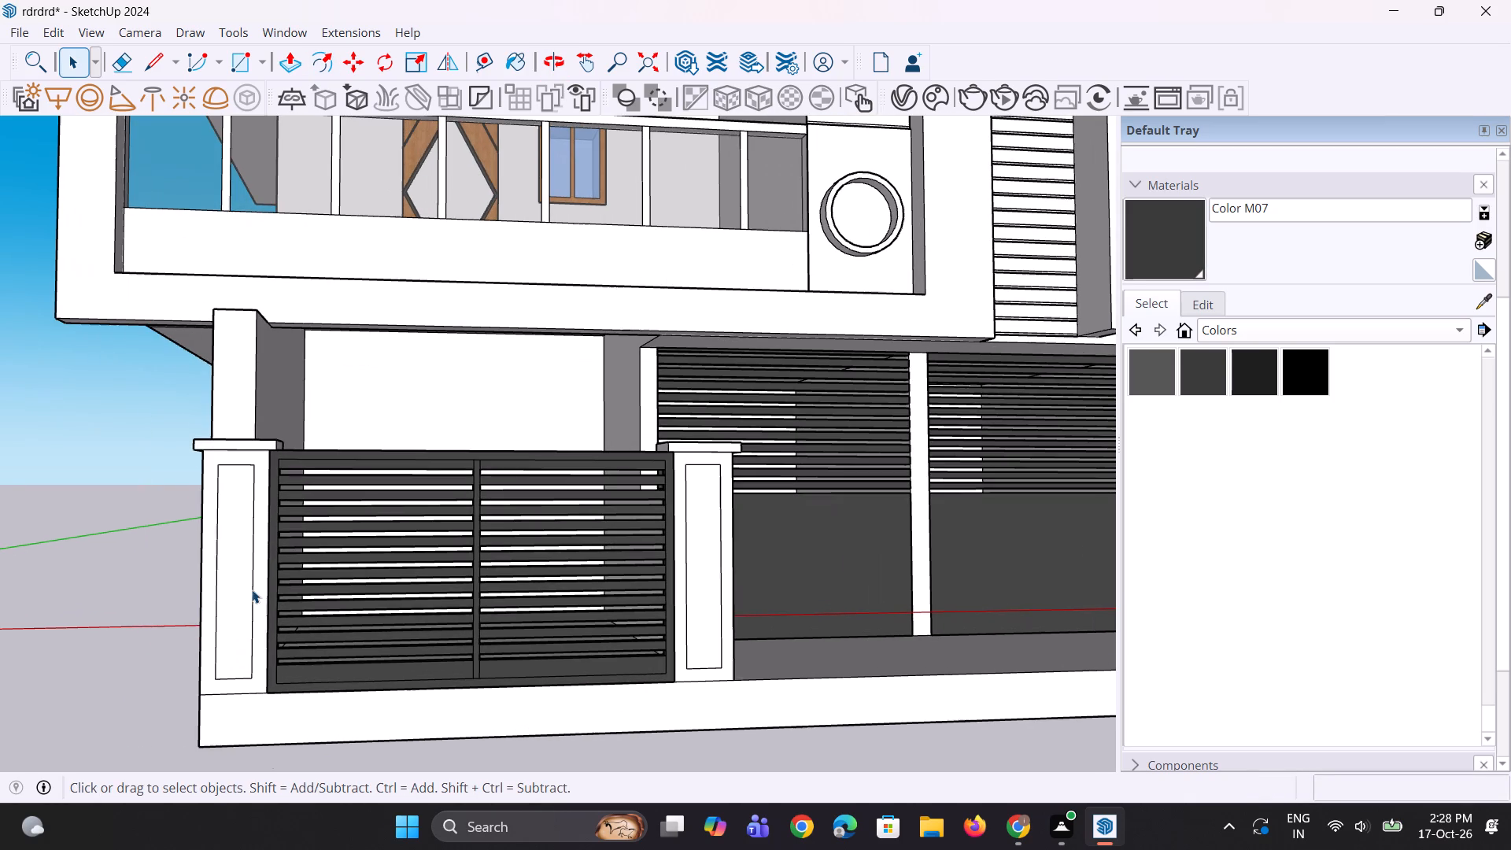
click(244, 575)
key(p)
click(244, 575)
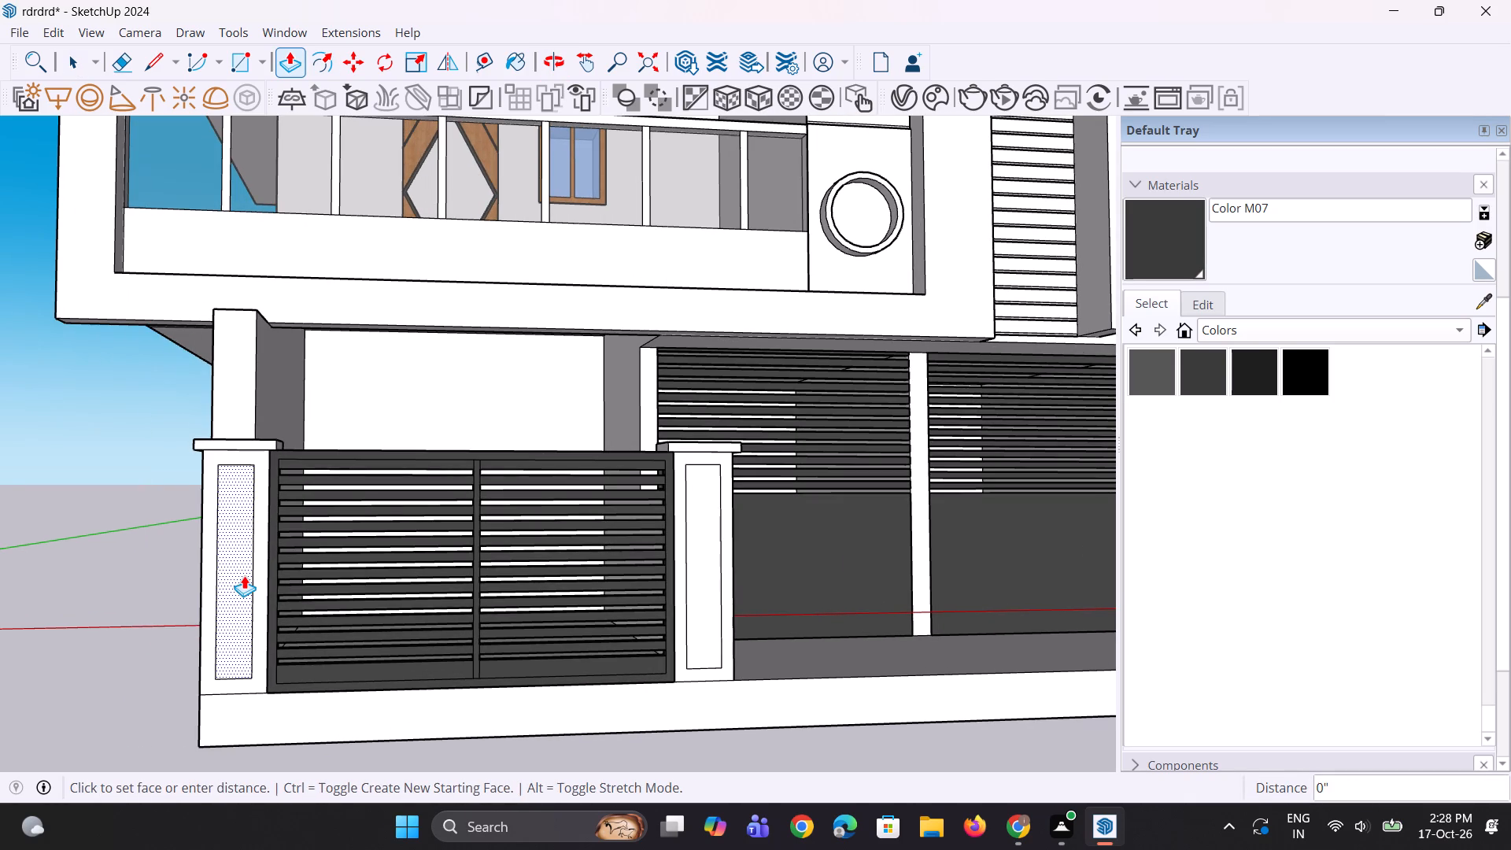
click(243, 564)
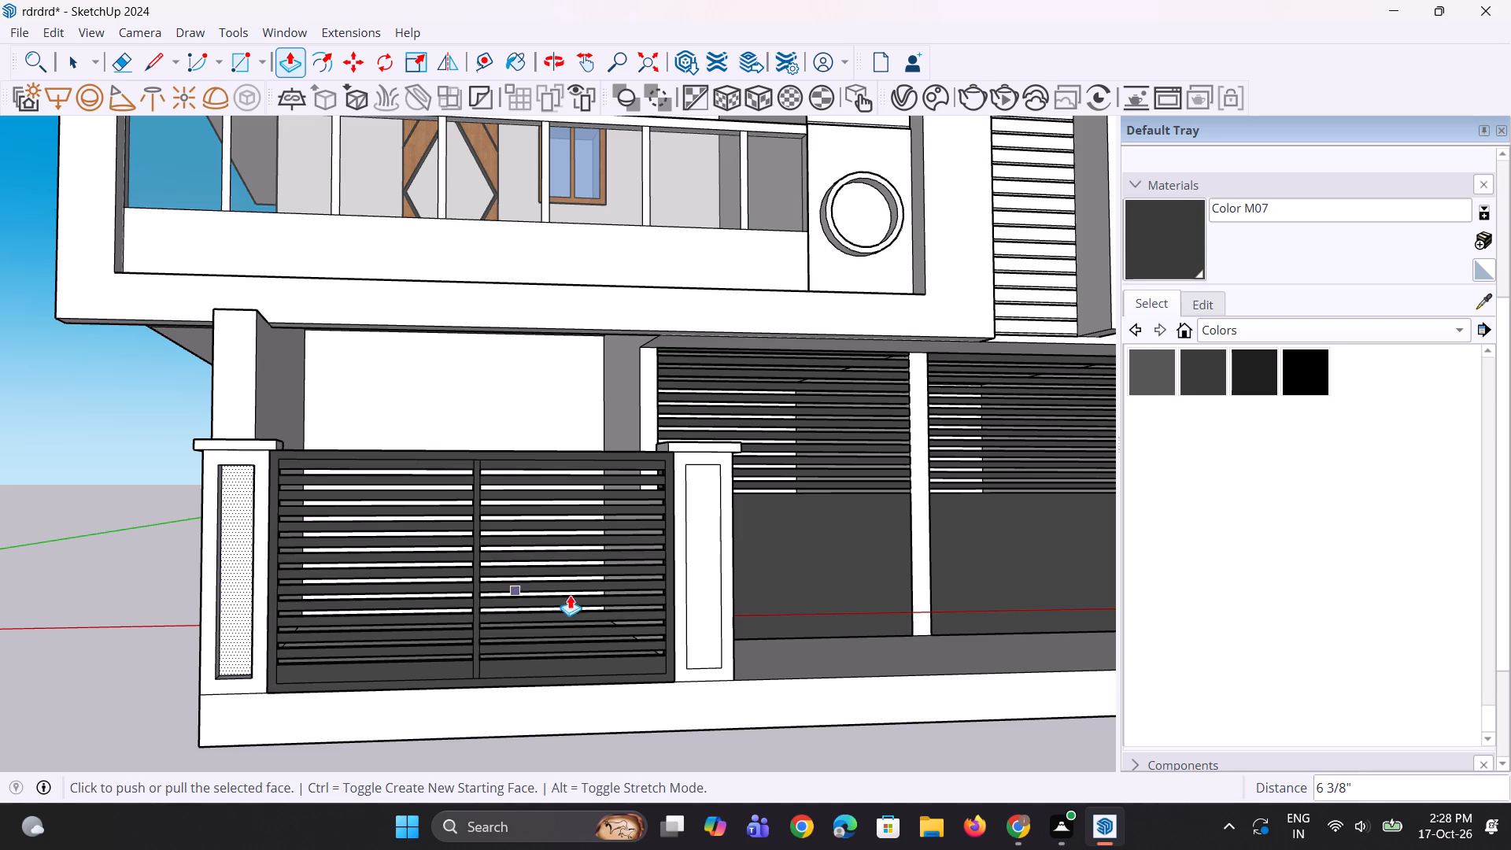
Recess the inner panel of the gate pillar beside the shutters by the same 6 3/8".
key(space)
click(705, 614)
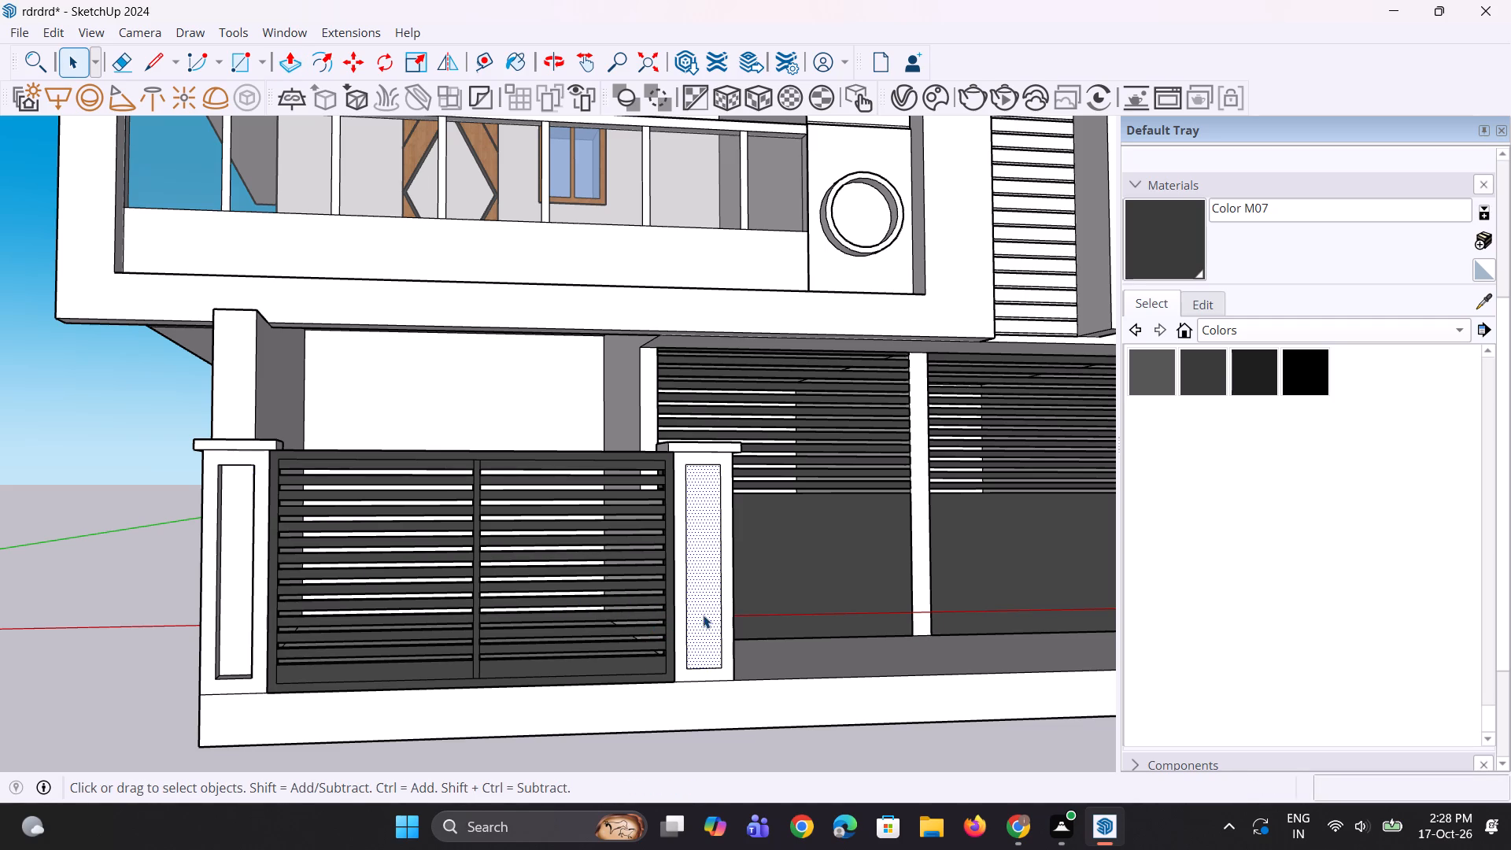
key(p)
double_click(702, 615)
middle_drag(639, 642, 611, 660)
scroll(620, 637, down, 5)
middle_drag(620, 637, 598, 626)
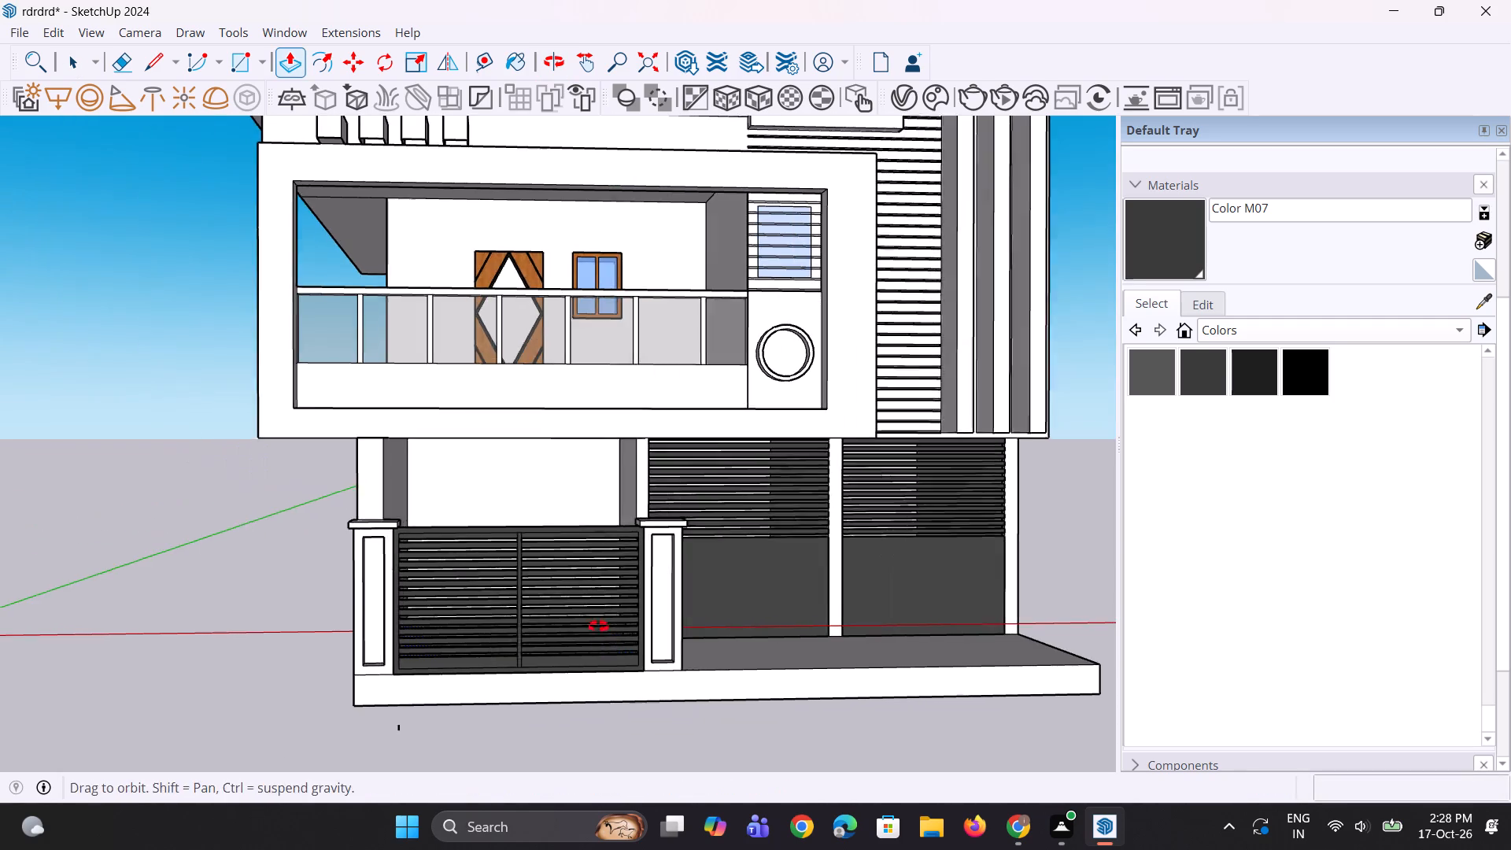
middle_drag(598, 626, 590, 617)
key(space)
key(space)
click(215, 711)
Examine the whole front elevation of the house with the recessed gate pillars.
scroll(212, 704, down, 5)
middle_drag(233, 705, 319, 692)
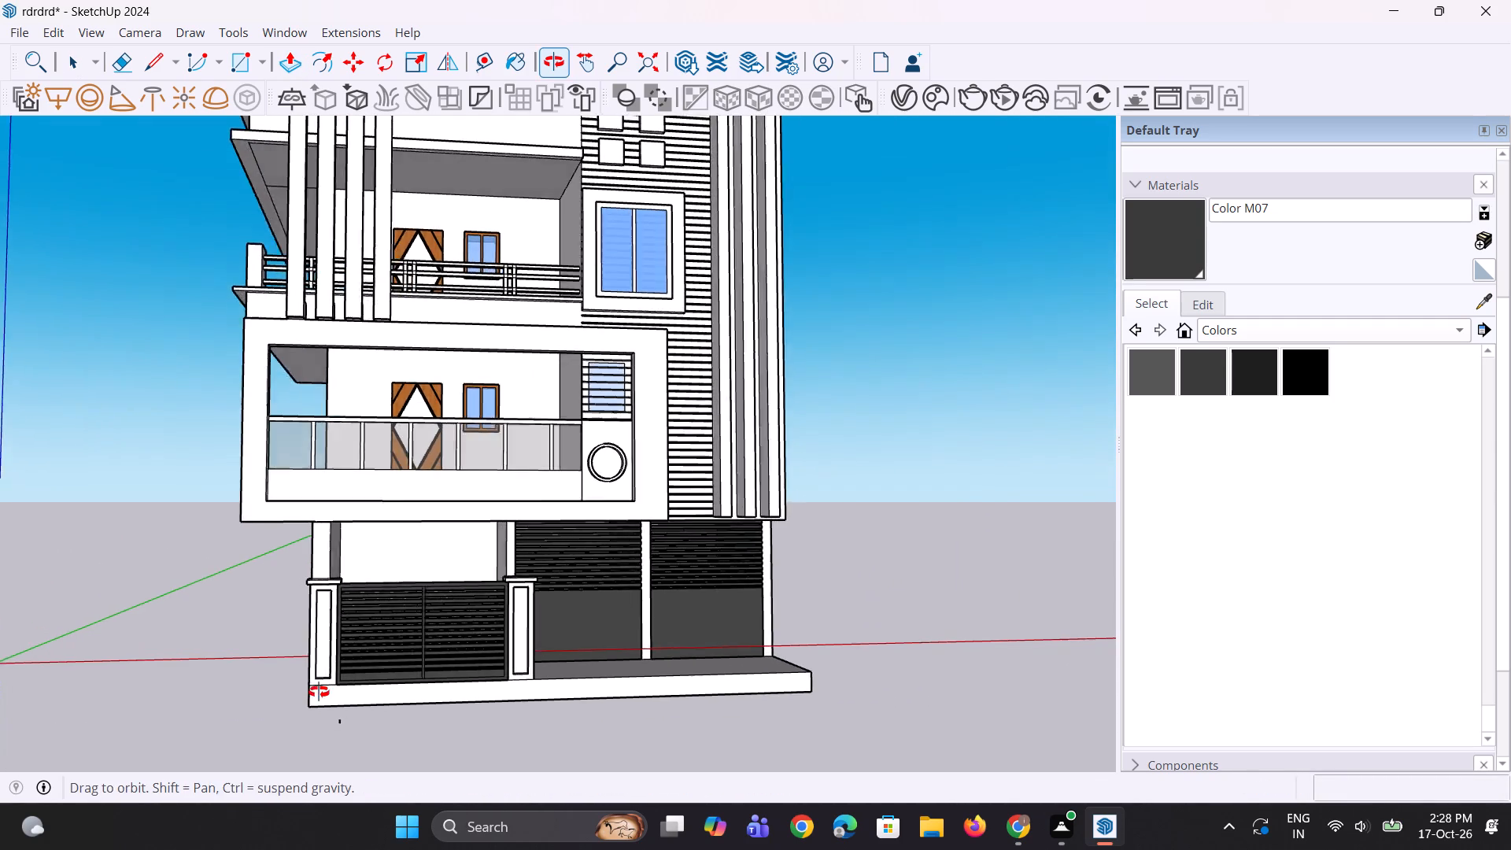
middle_drag(319, 692, 320, 692)
scroll(320, 695, down, 4)
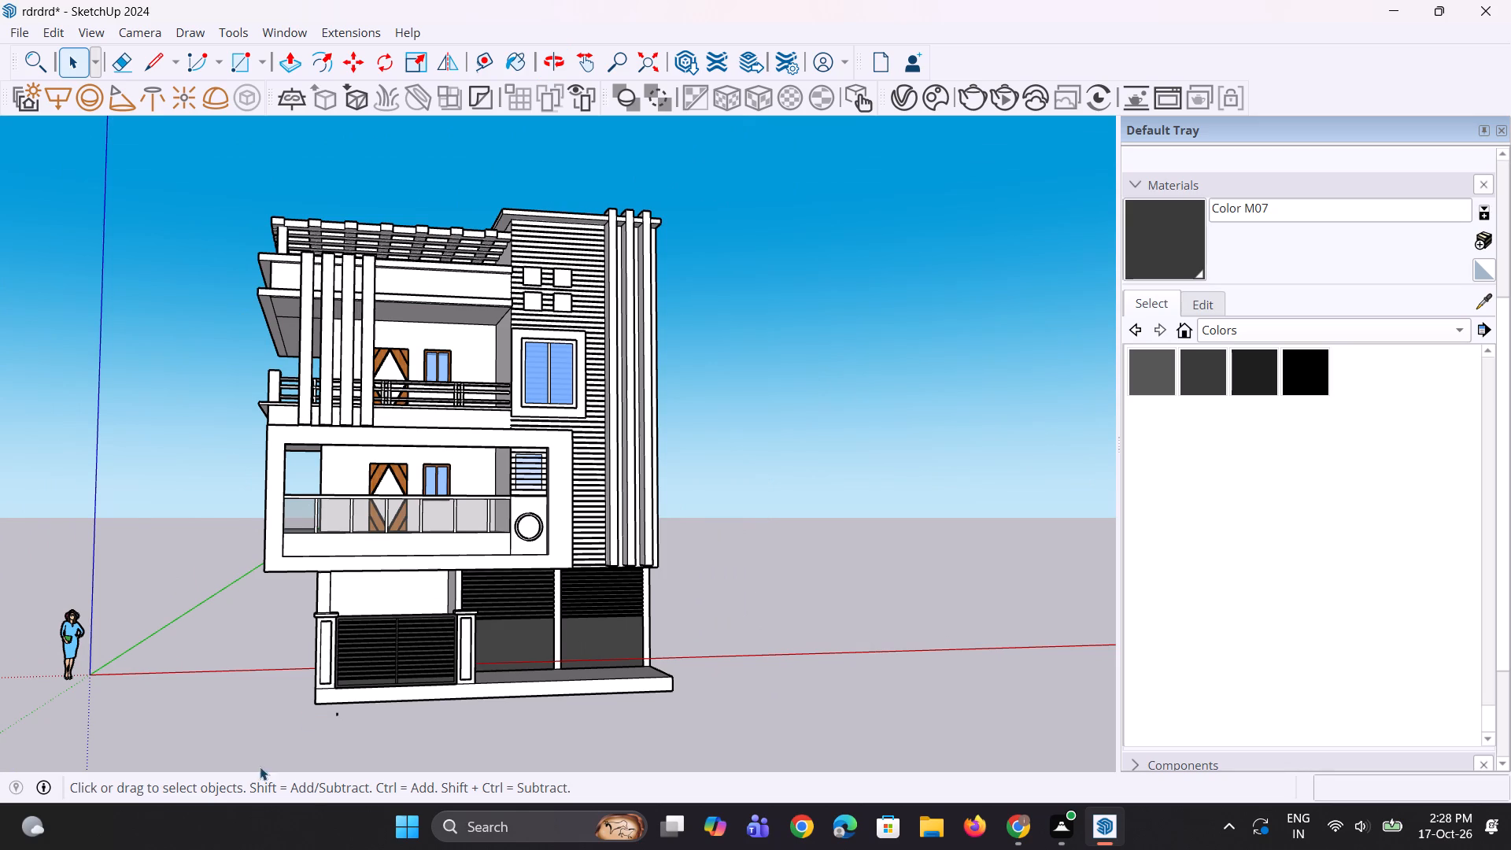
scroll(257, 767, down, 4)
middle_click(292, 667)
scroll(279, 665, down, 3)
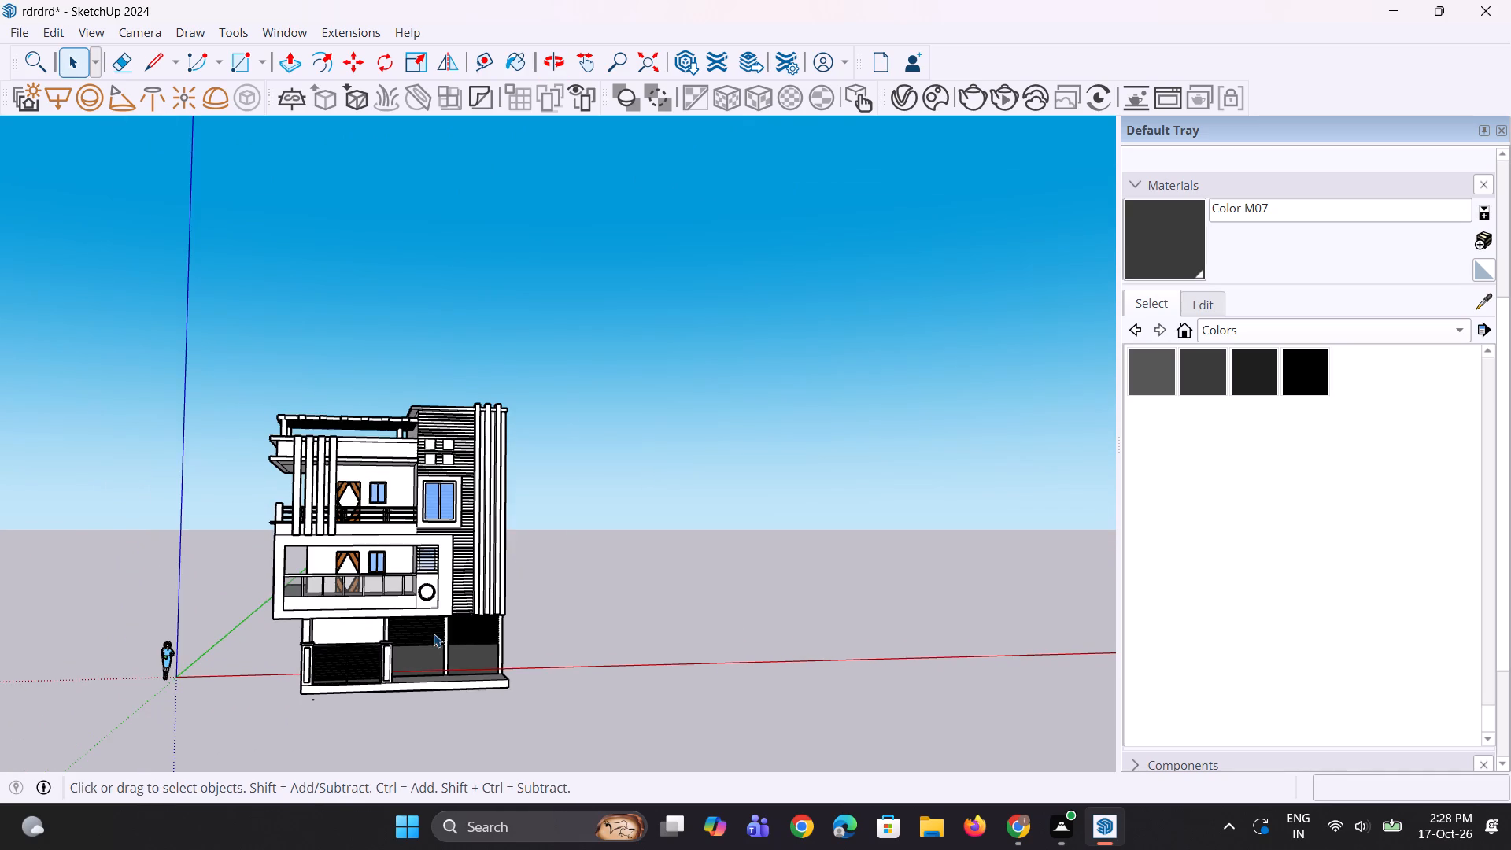
Draw a circle of about 7 3/16" radius on the front face of the roof parapet, above the upper door.
scroll(471, 446, up, 5)
scroll(283, 460, up, 9)
middle_drag(322, 457, 352, 478)
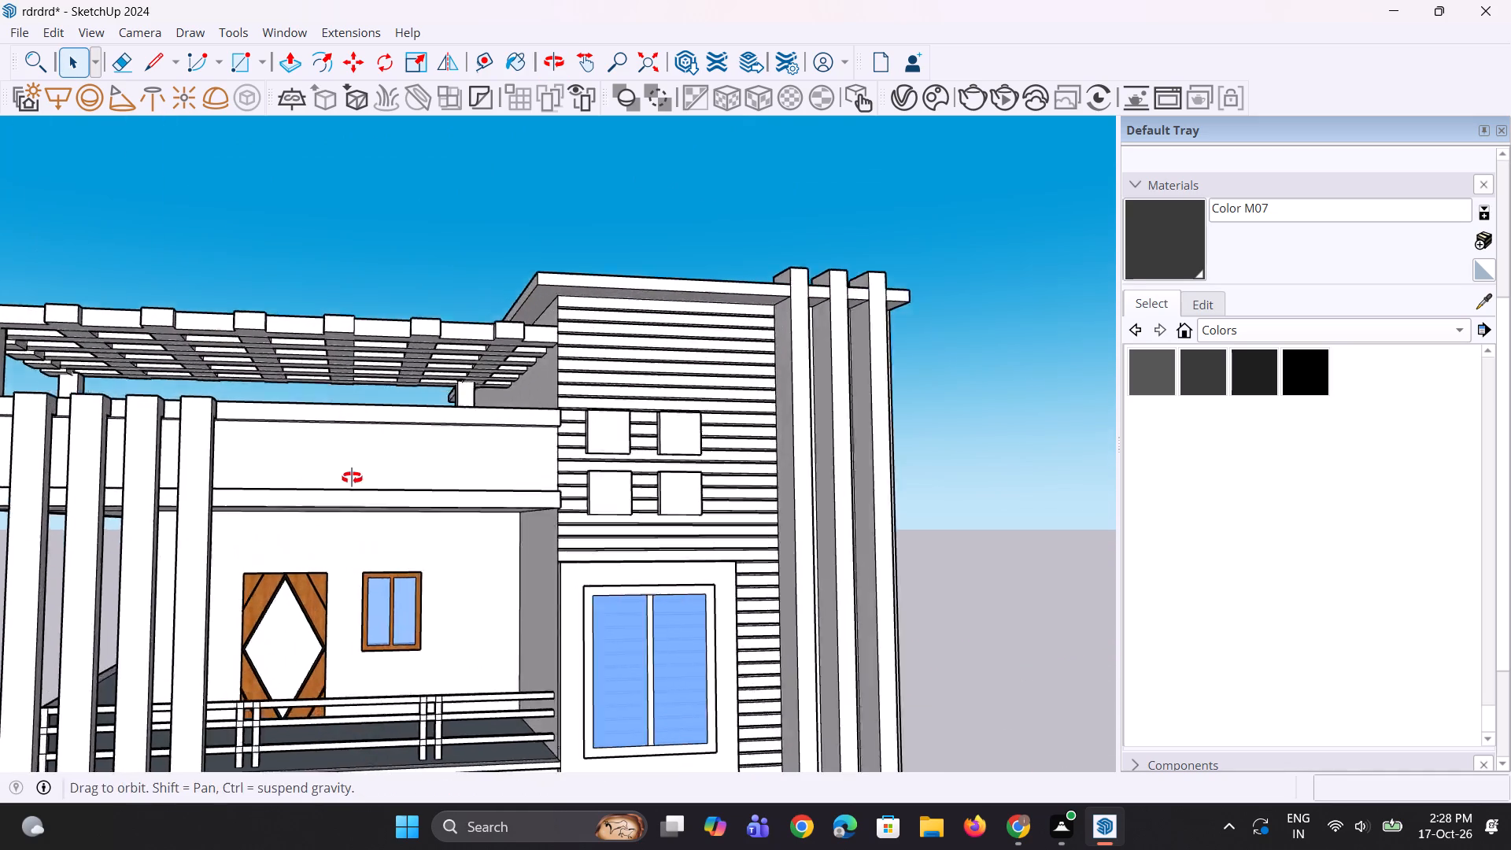
middle_drag(352, 478, 354, 479)
scroll(368, 478, up, 2)
key(c)
scroll(395, 471, up, 2)
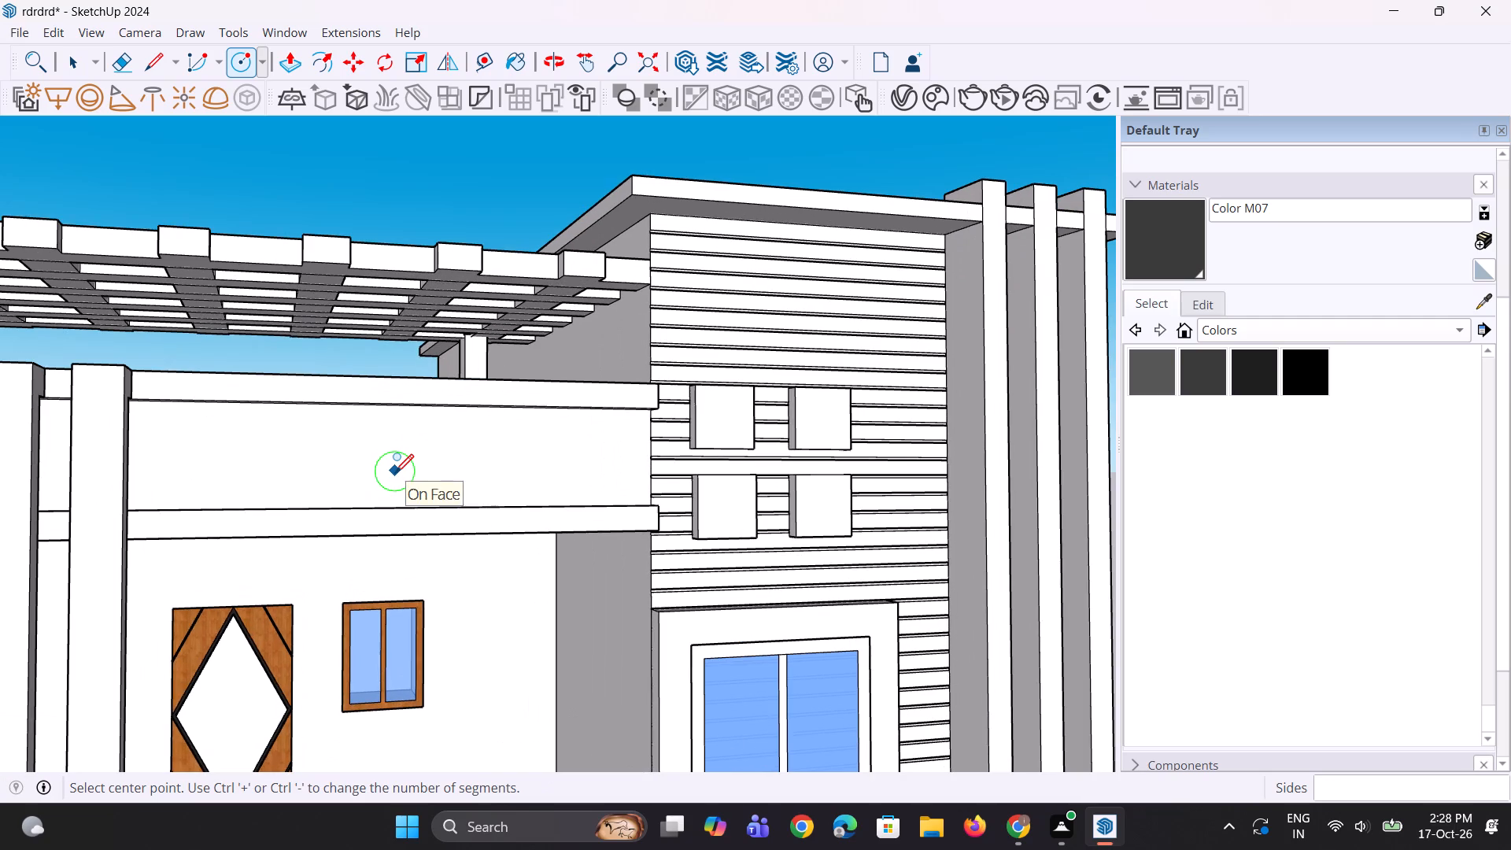
scroll(399, 468, down, 2)
scroll(393, 453, up, 2)
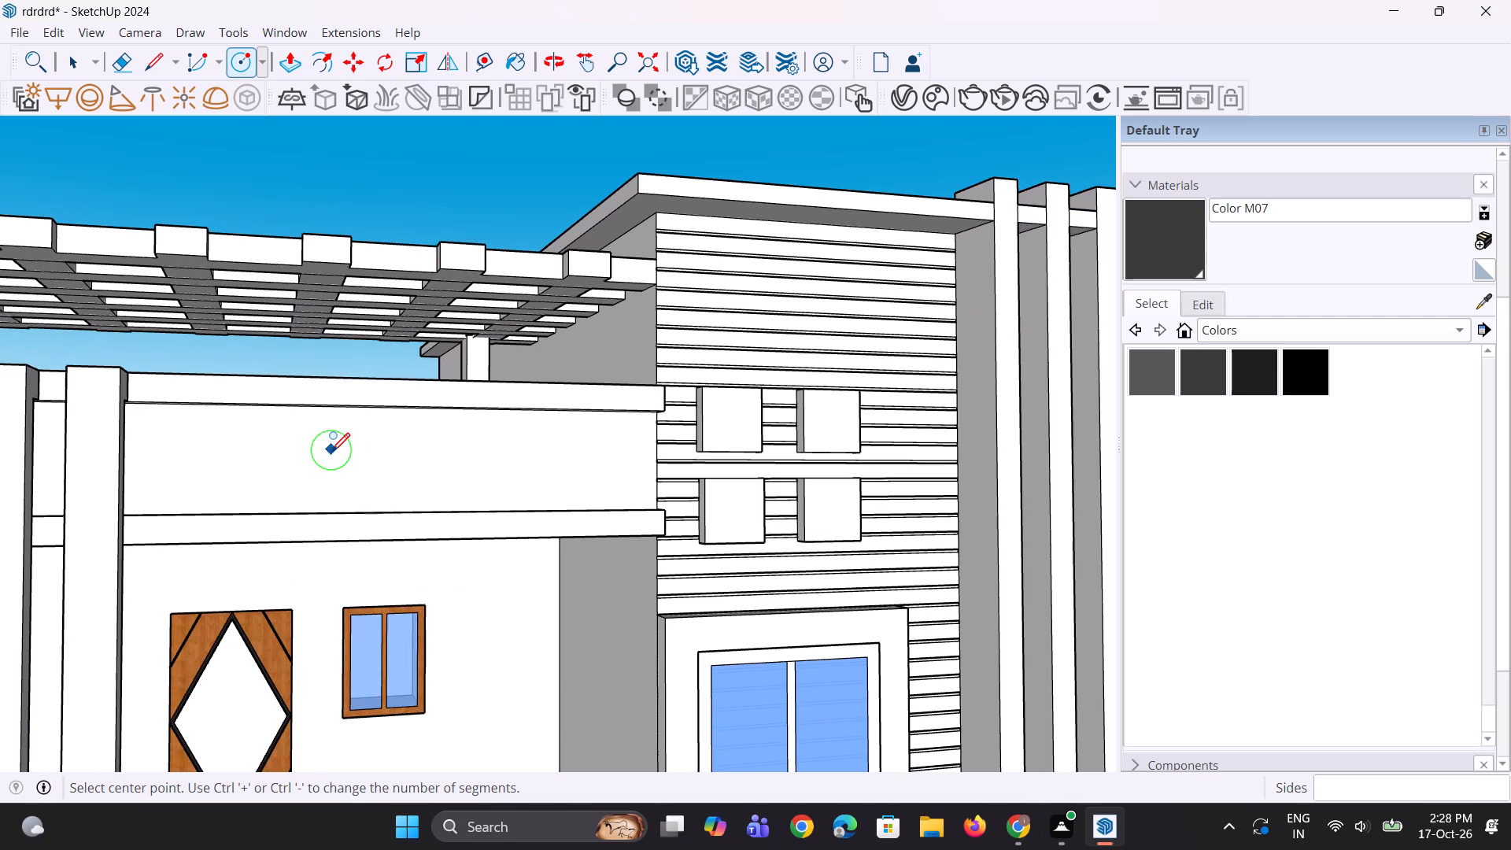
click(331, 450)
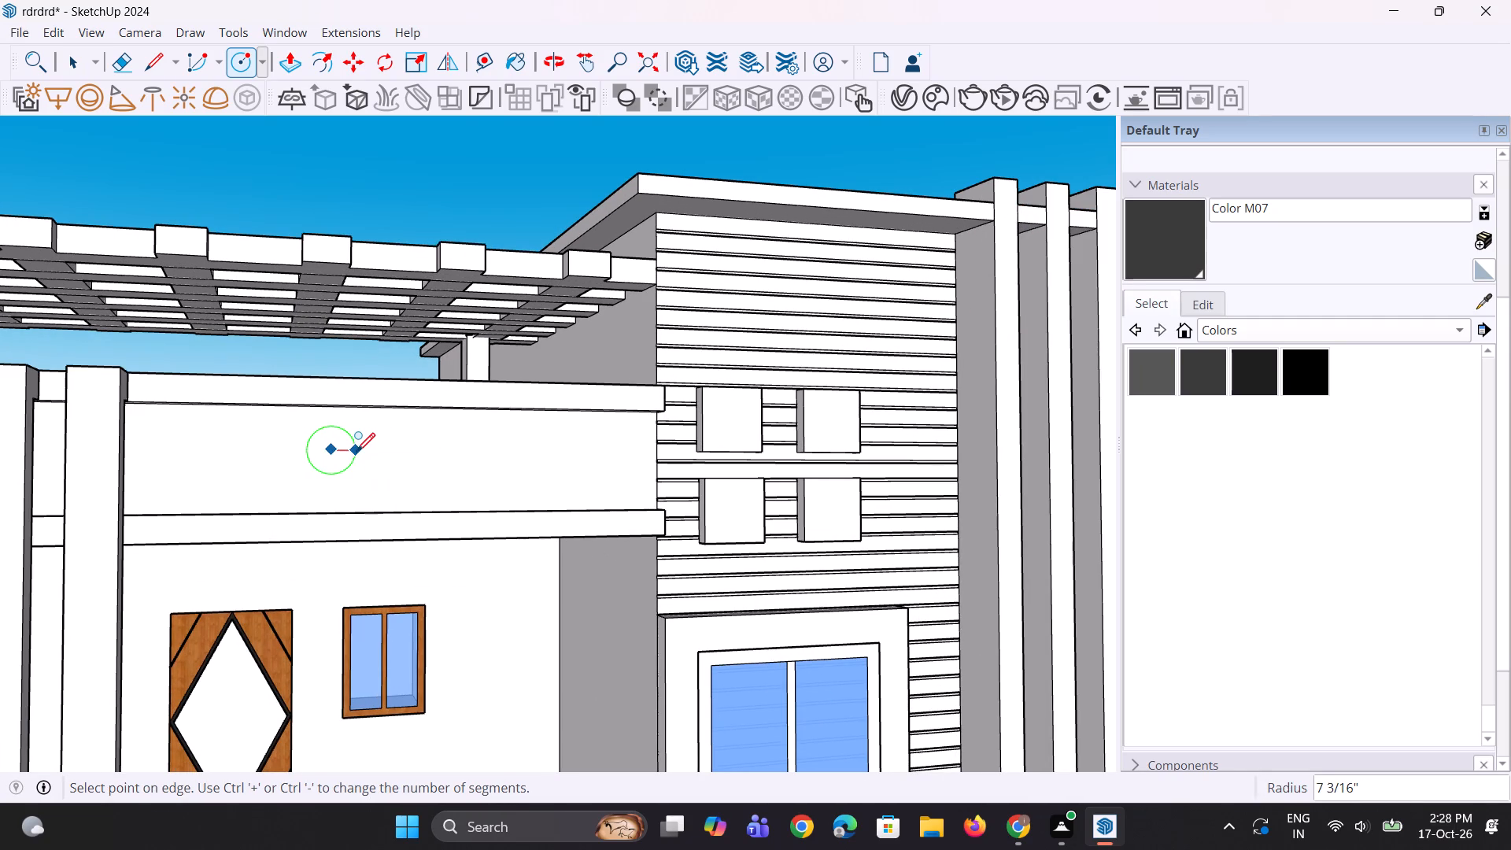
click(357, 450)
Move the parapet circle about 2" down.
middle_drag(357, 484, 320, 484)
key(space)
click(316, 462)
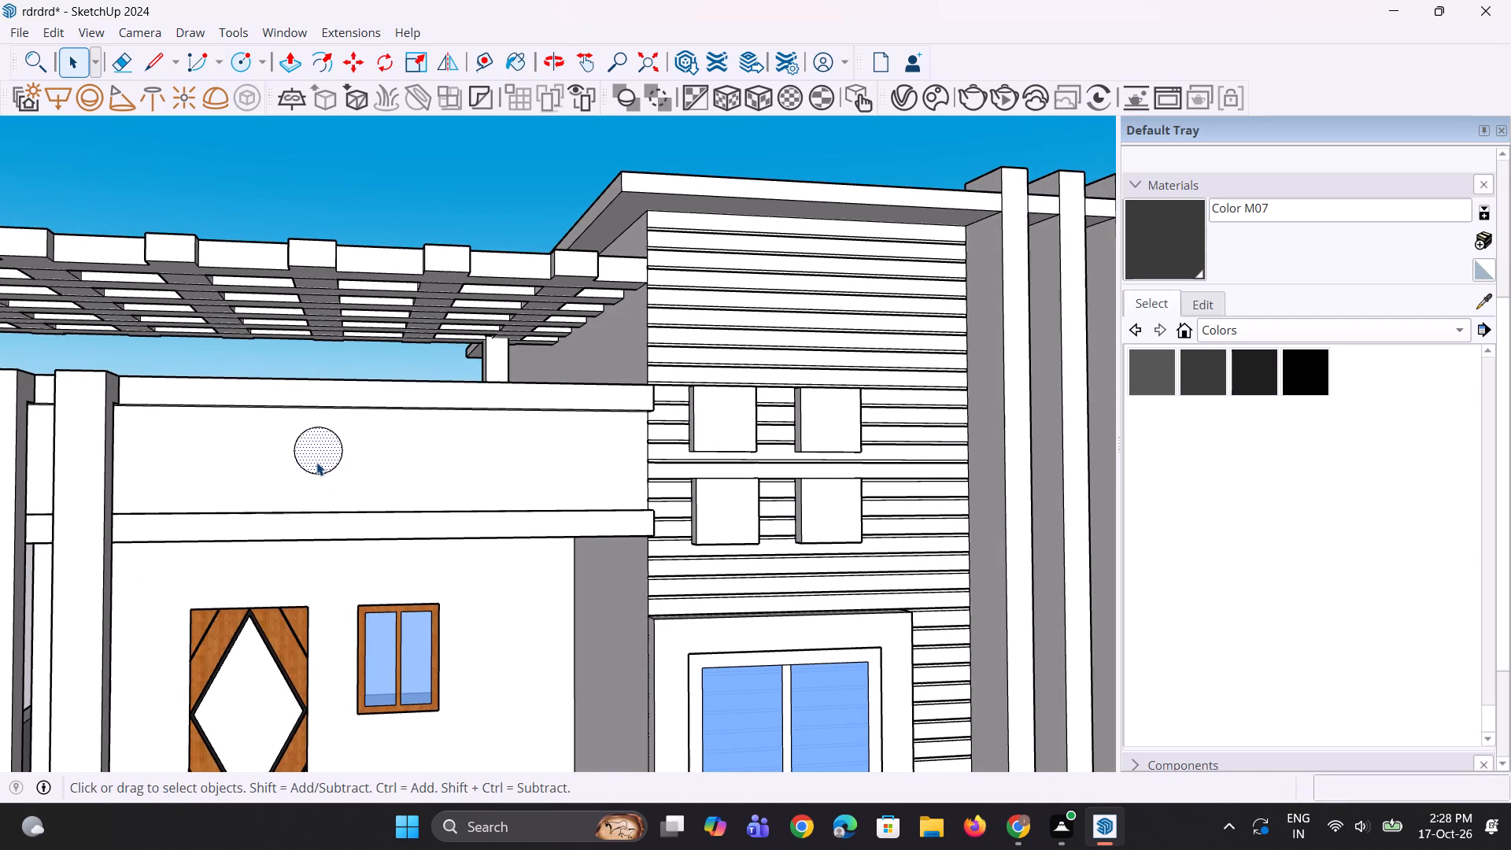
key(m)
click(316, 463)
click(317, 478)
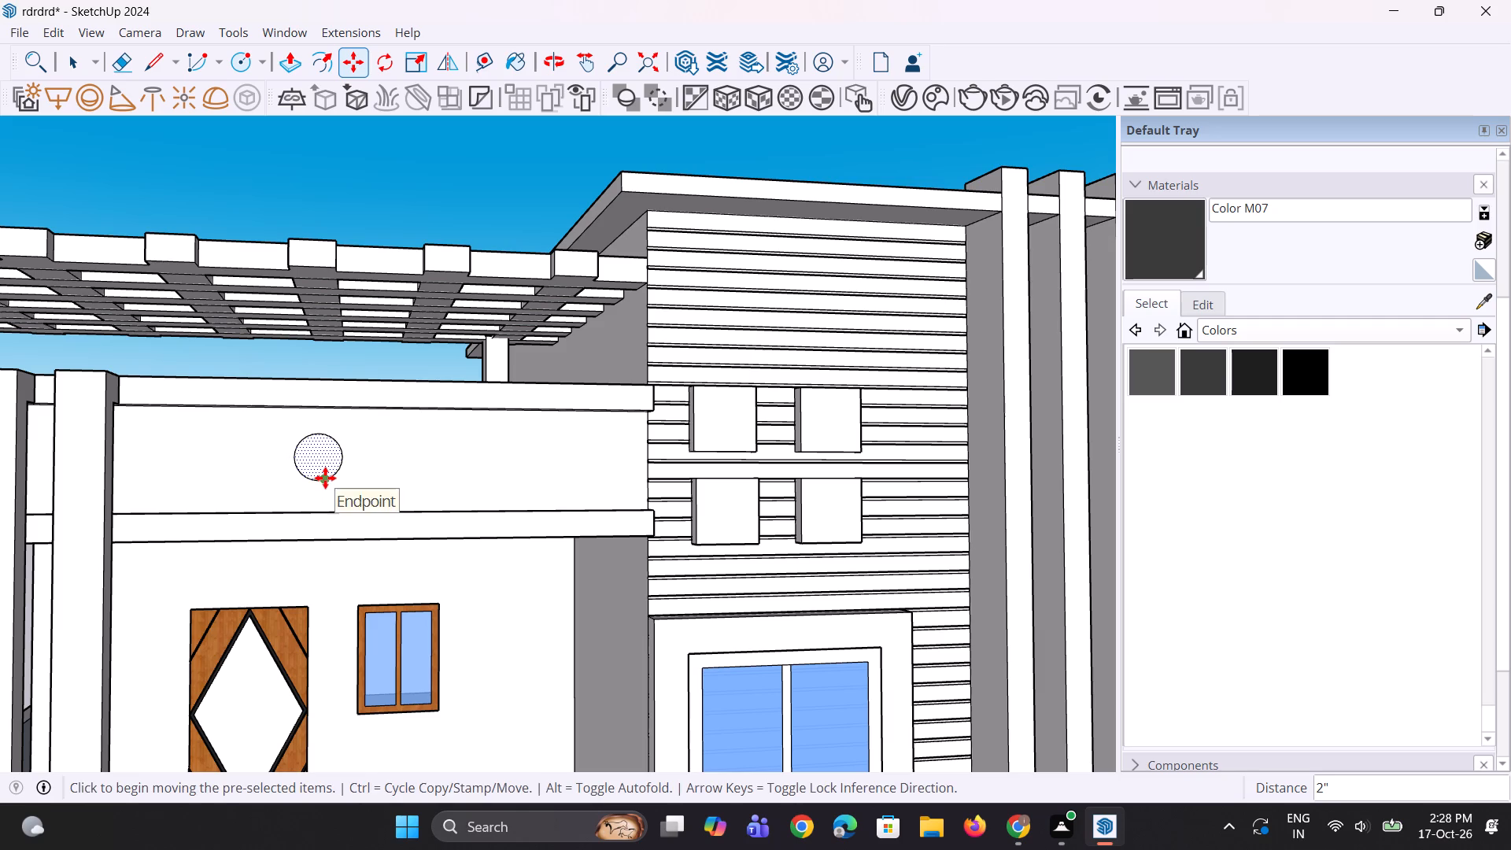
Copy the parapet circle about 1' 11 1/4" sideways toward the louvered wall.
key(m)
click(325, 469)
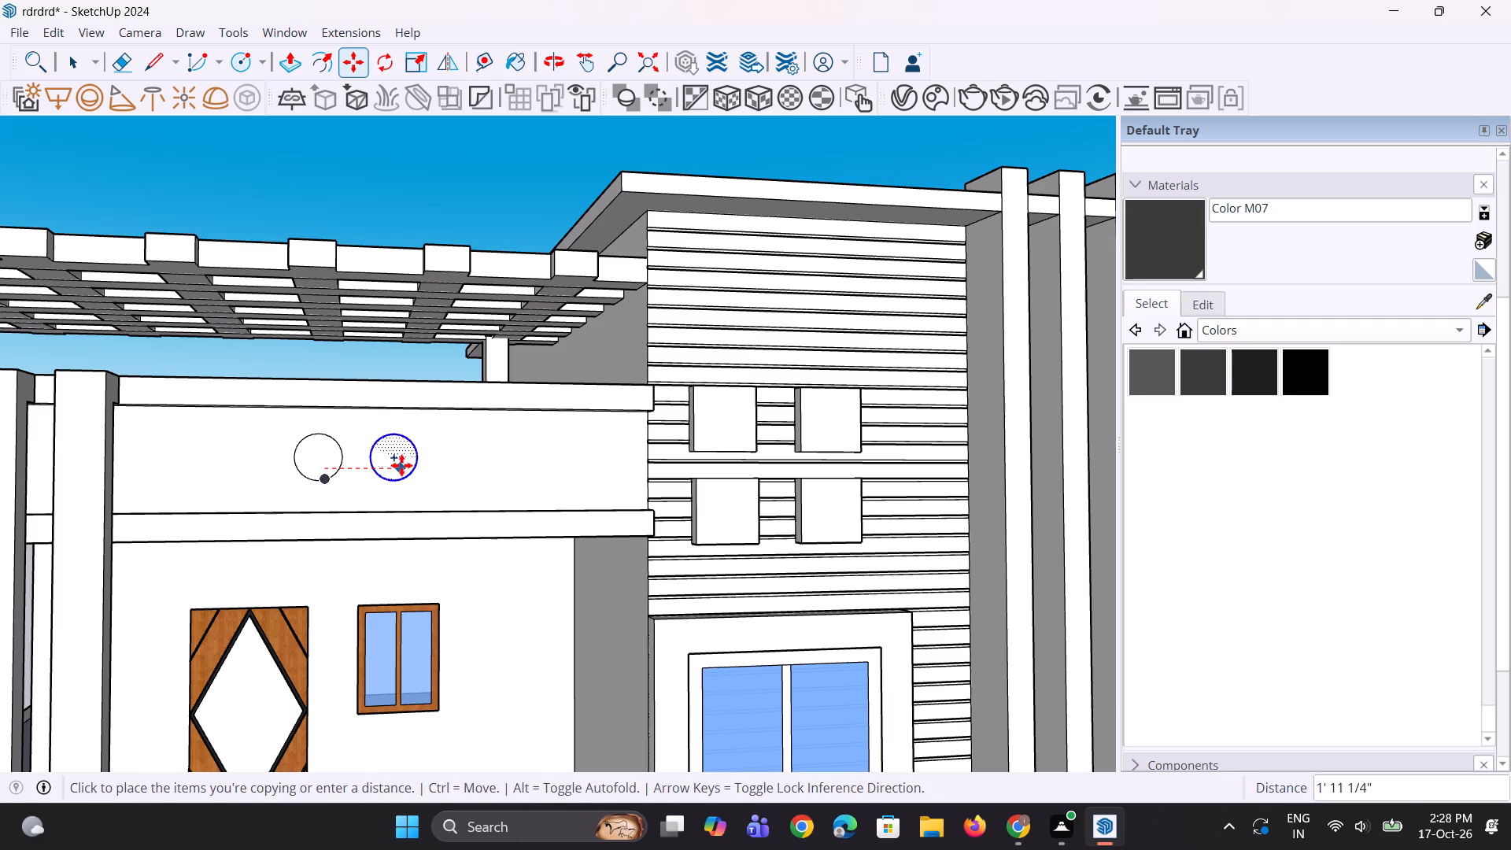
click(401, 465)
key(space)
key(space)
Copy both parapet circles sideways along the parapet as a second pair close to the louvered wall.
middle_drag(320, 480, 217, 477)
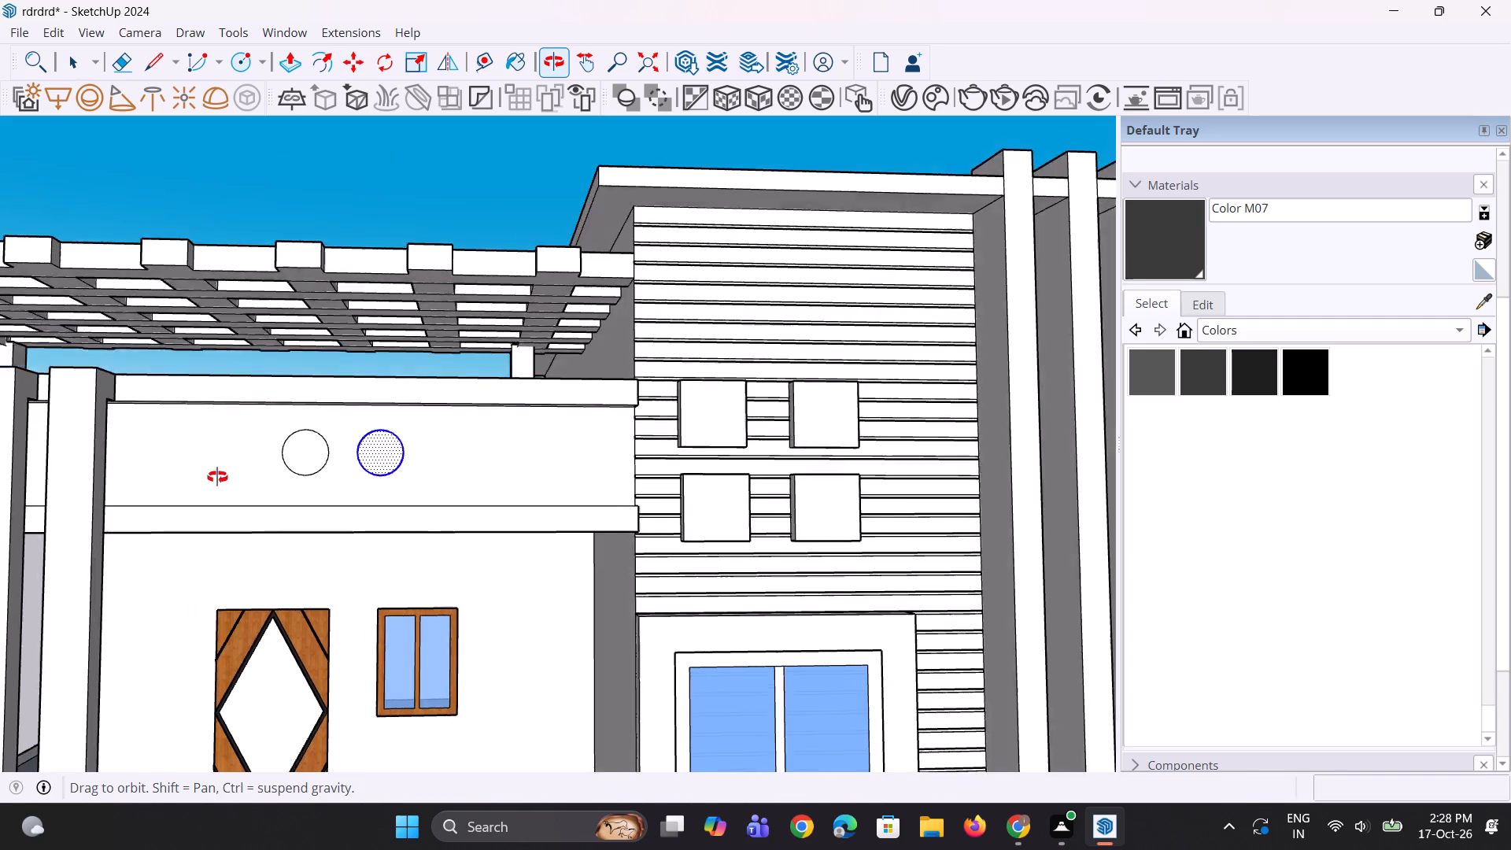
middle_drag(217, 477, 227, 504)
ctrl+click(306, 474)
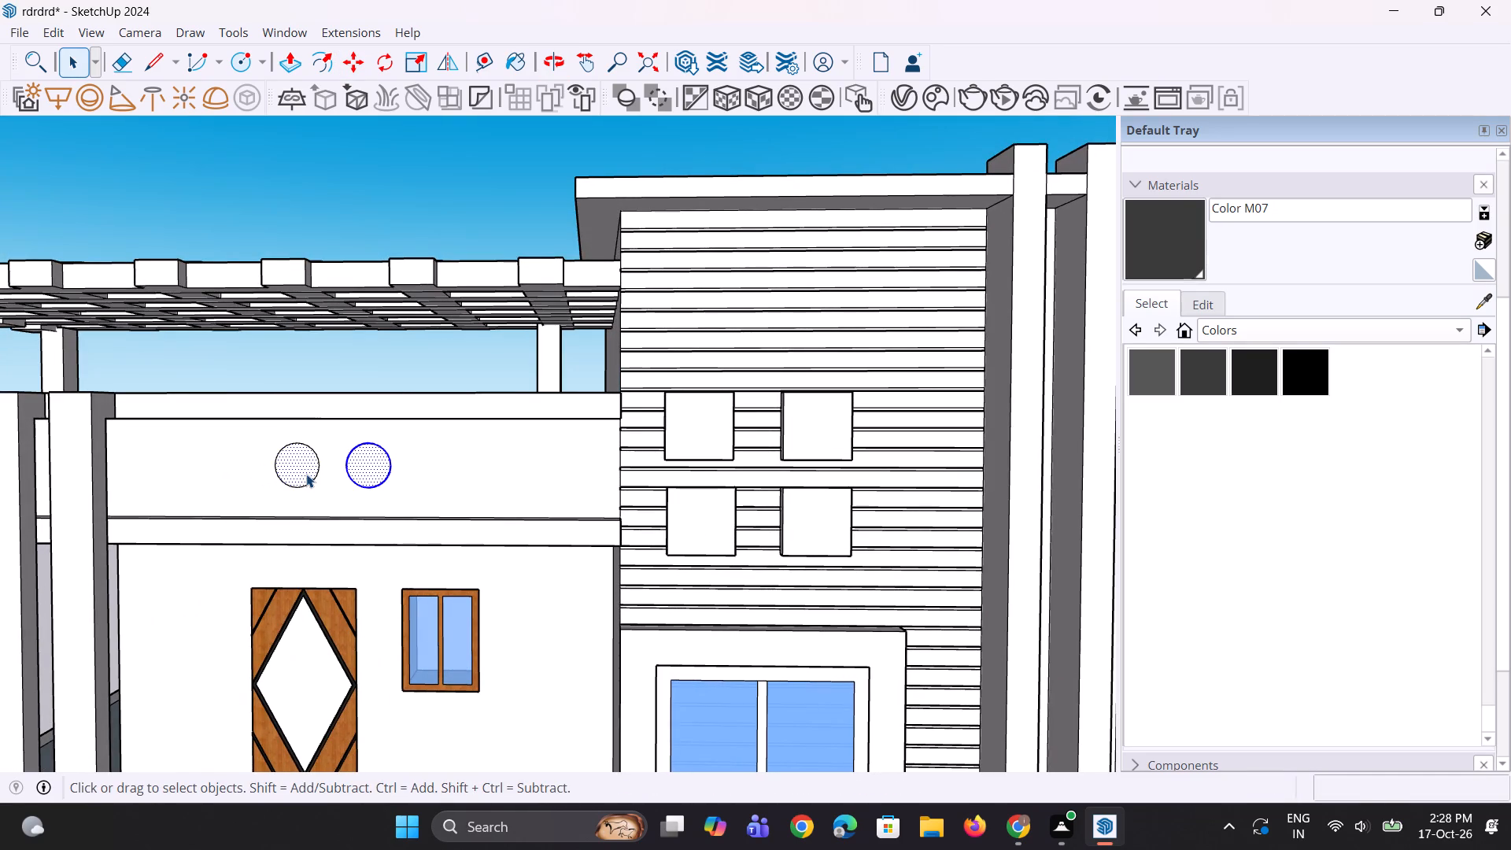
key(m)
click(342, 471)
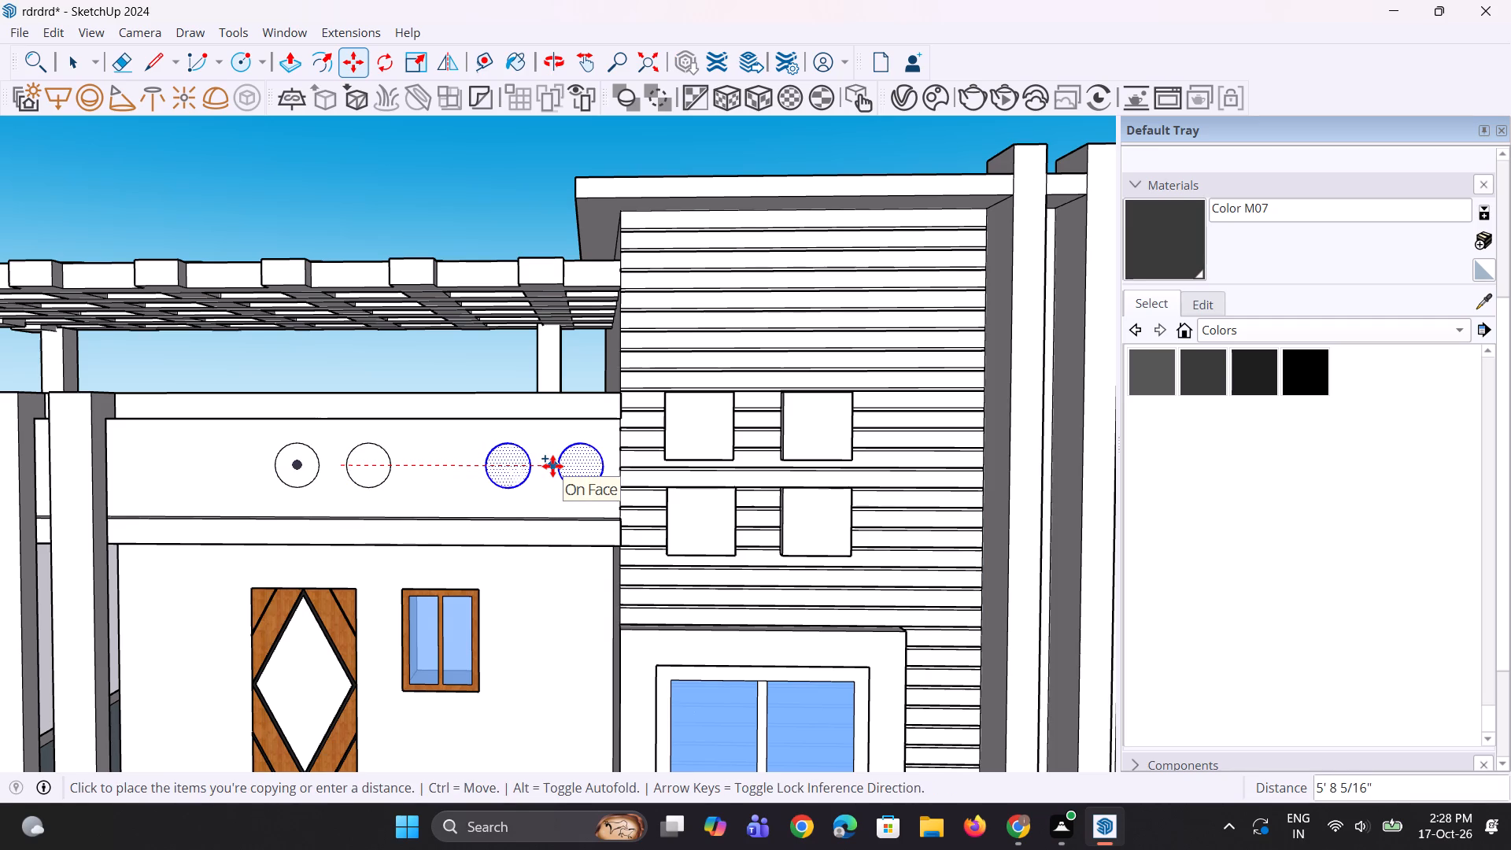
click(540, 468)
scroll(478, 477, down, 2)
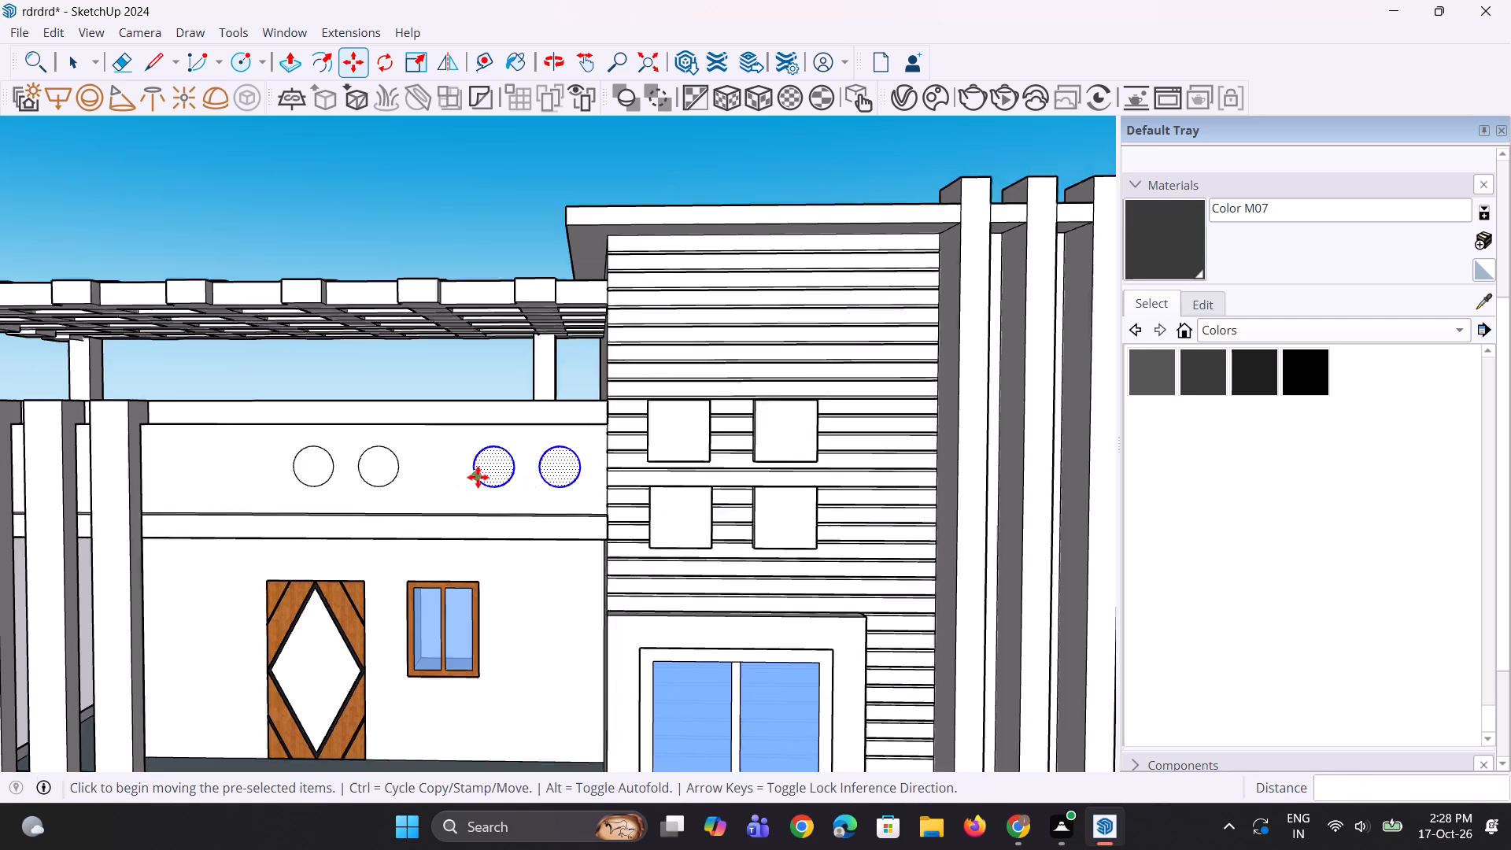
scroll(478, 477, down, 1)
key(space)
key(space)
click(452, 253)
Move the second parapet circle about 2" closer to the first one.
scroll(442, 412, down, 5)
middle_click(419, 459)
scroll(419, 459, up, 1)
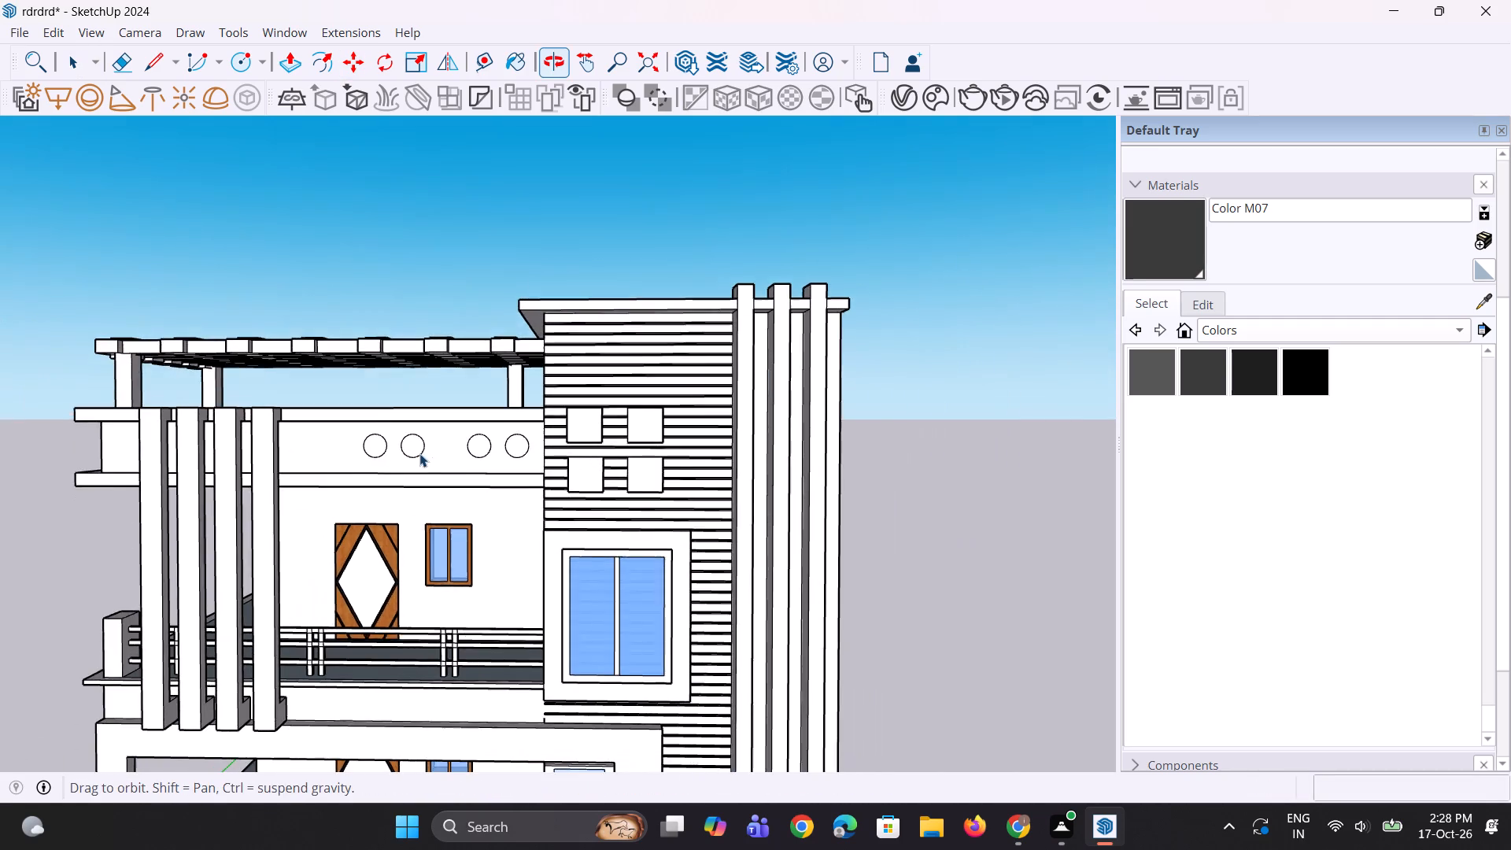
scroll(419, 449, up, 3)
click(416, 448)
scroll(403, 450, up, 5)
key(m)
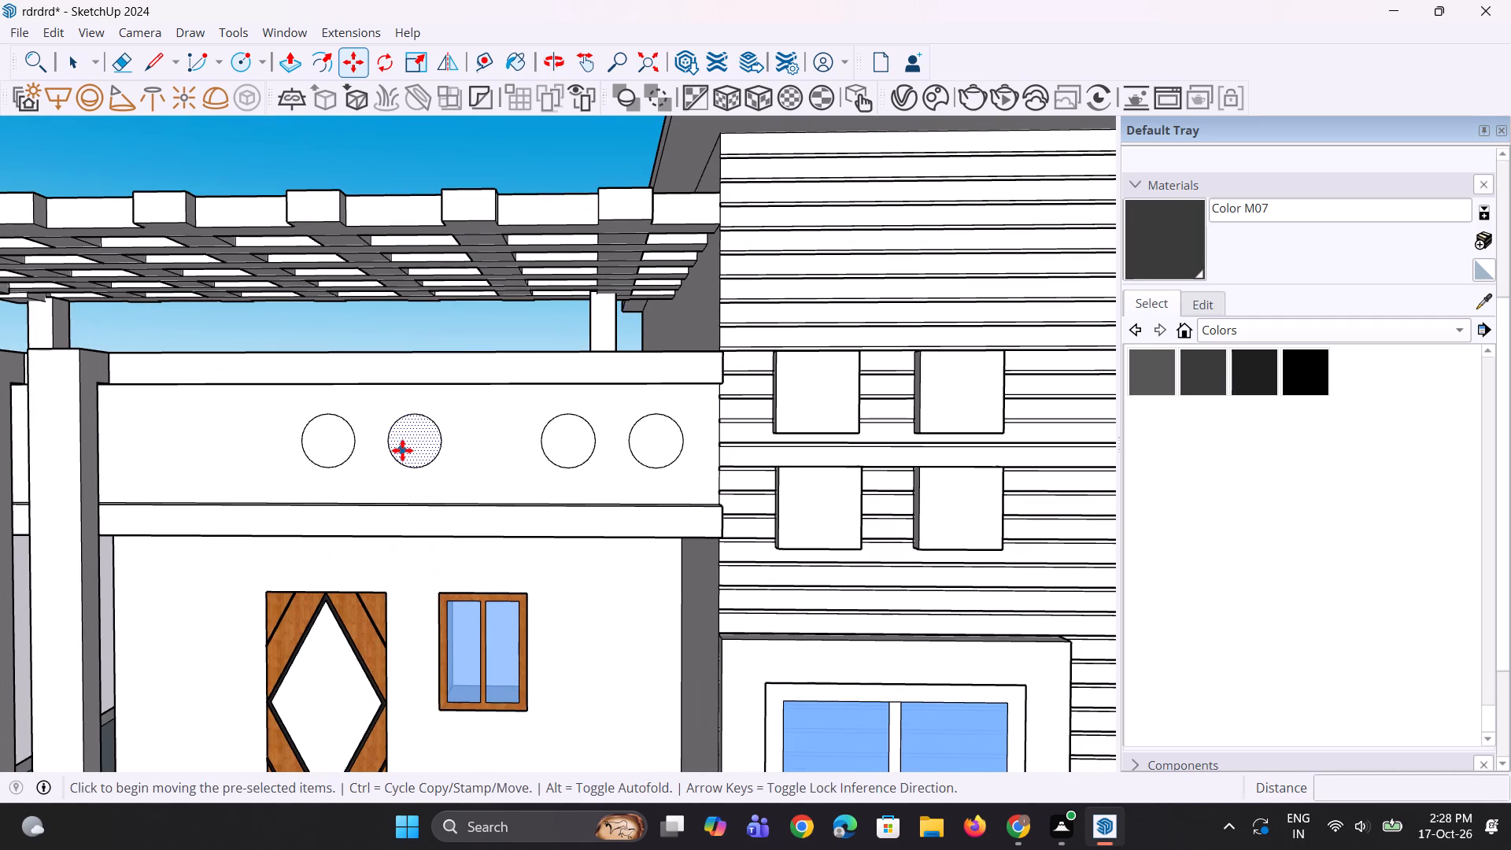
click(402, 450)
click(386, 451)
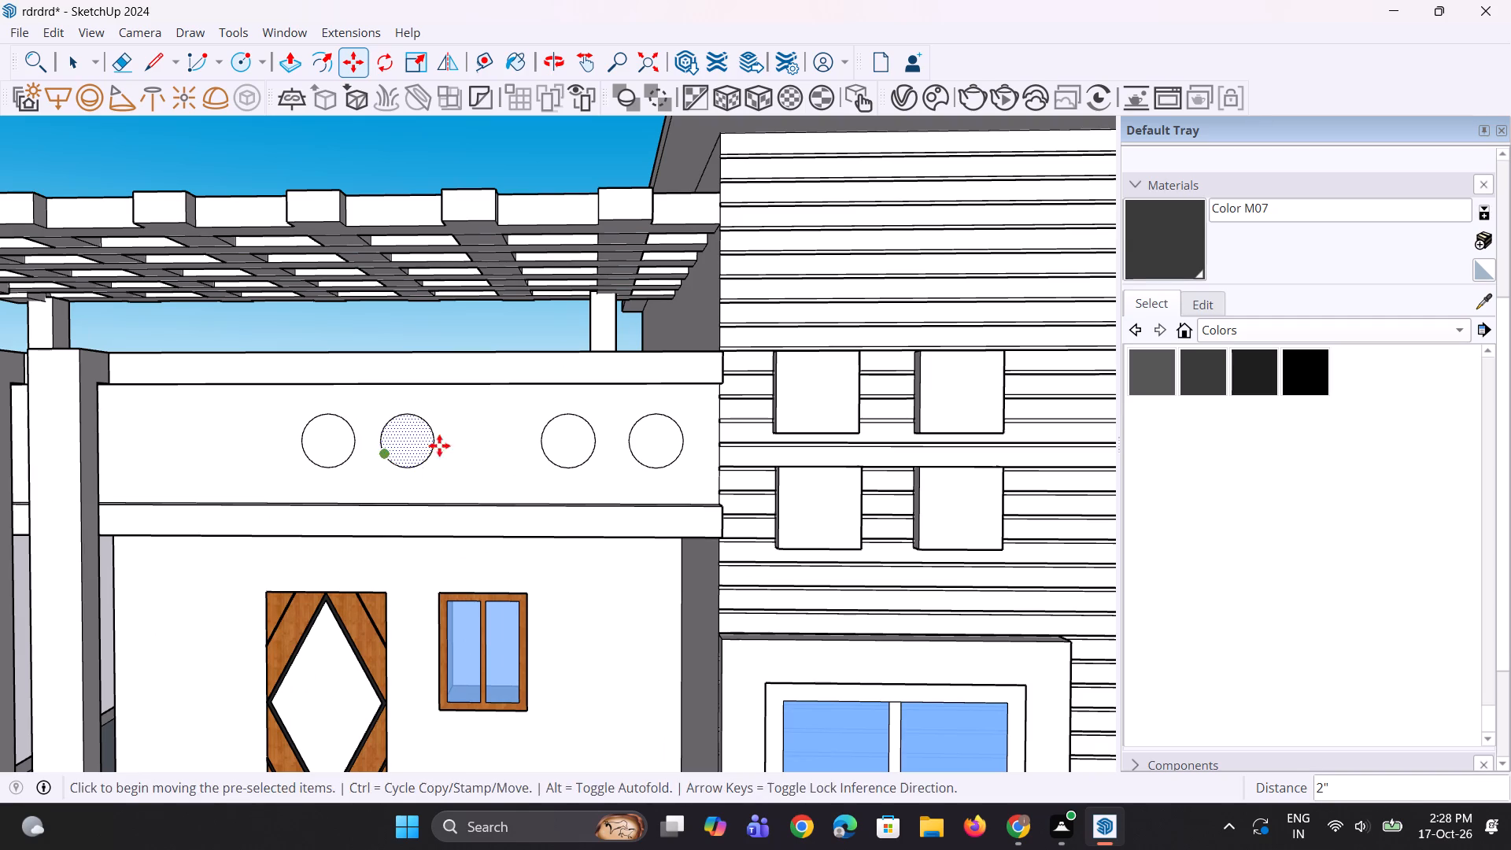
key(space)
key(space)
Move the fourth parapet circle, beside the louvered wall, slightly closer to the third one.
click(631, 443)
click(651, 450)
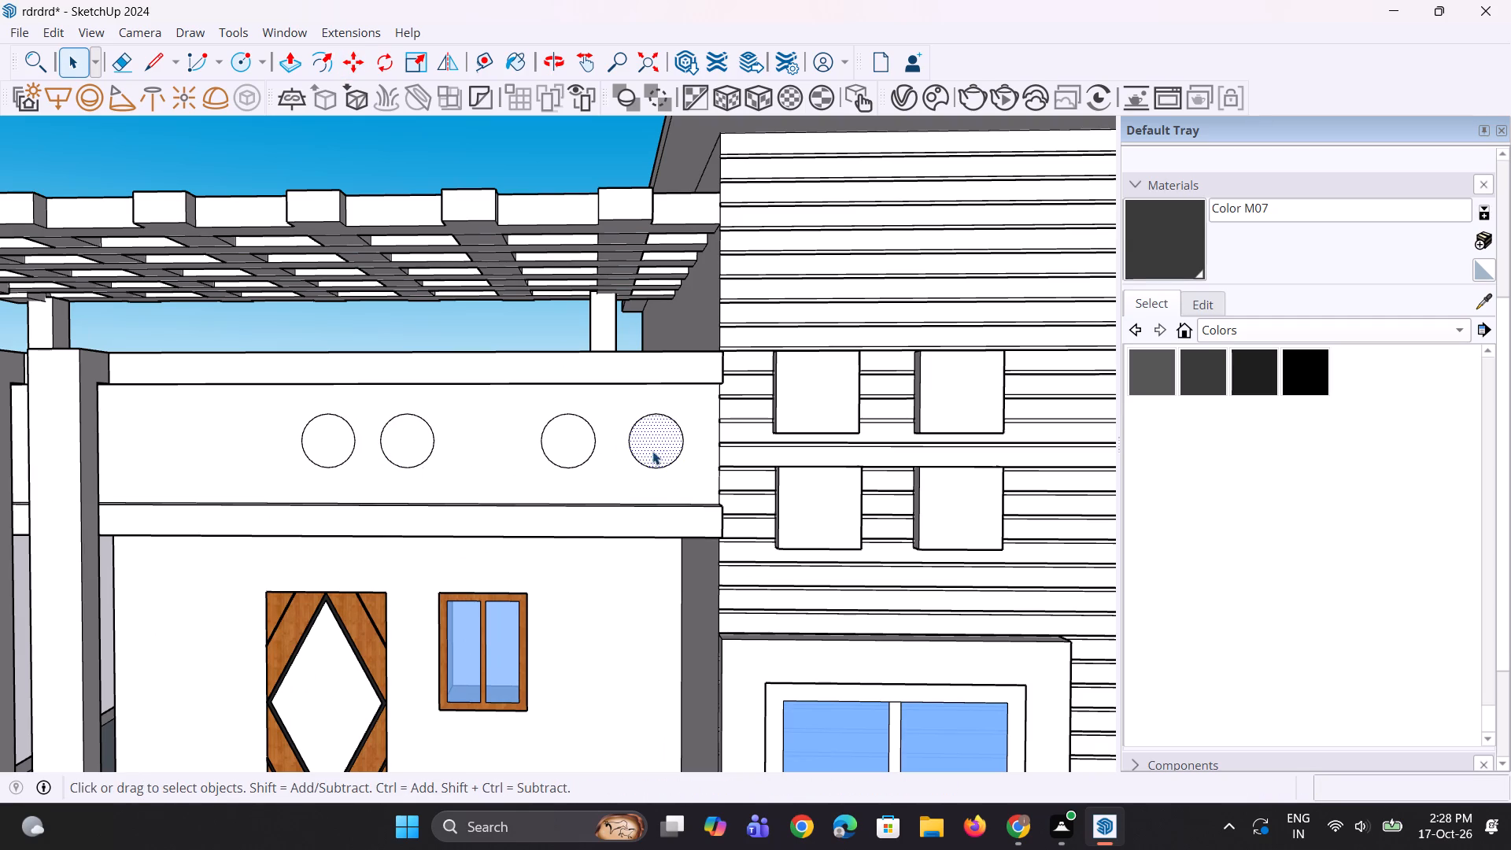
key(m)
click(658, 451)
click(647, 449)
scroll(597, 452, down, 4)
key(space)
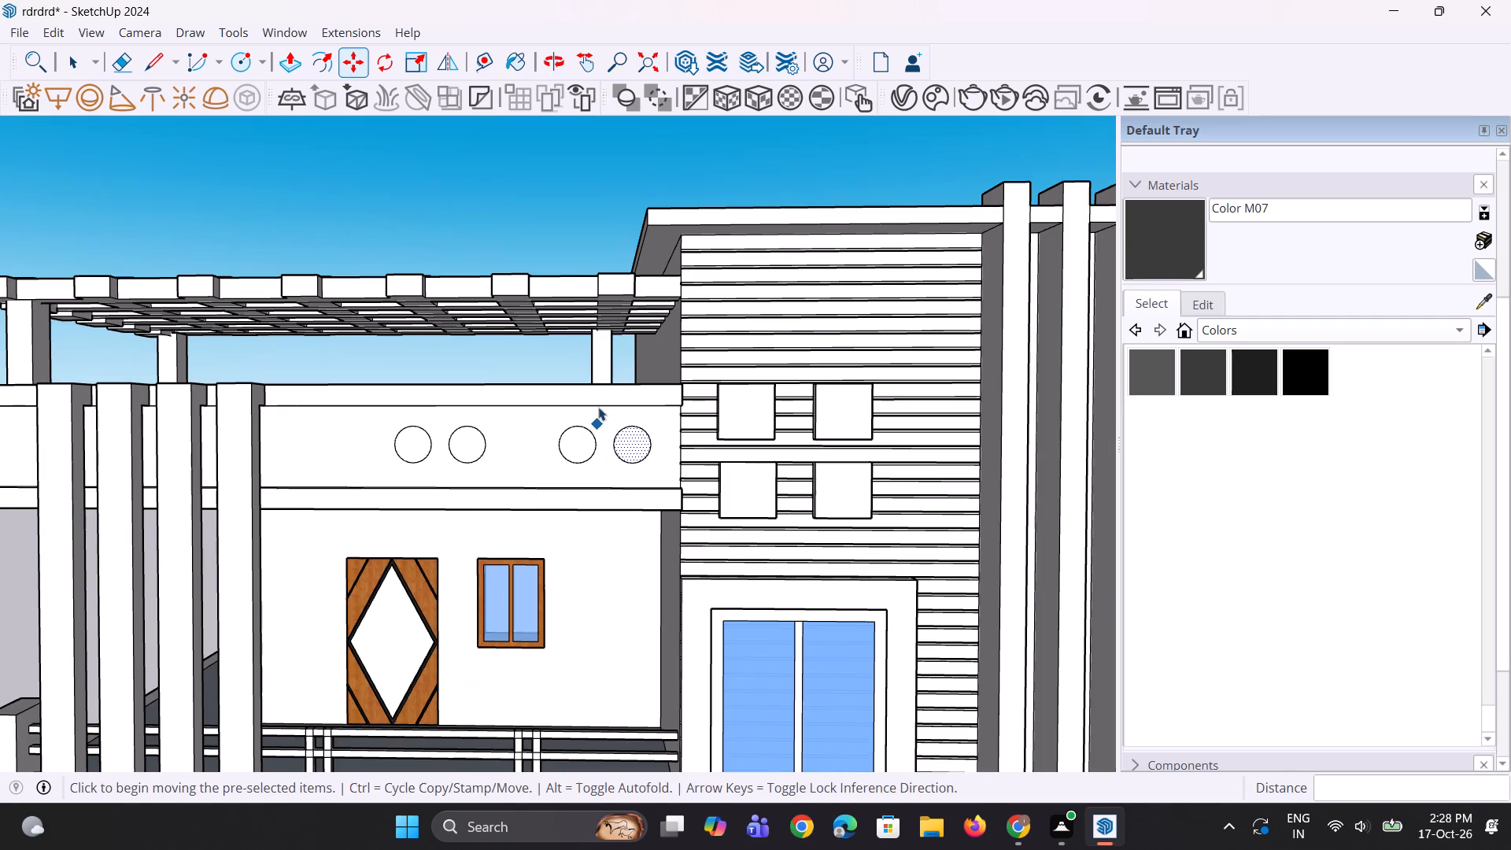
key(space)
click(567, 242)
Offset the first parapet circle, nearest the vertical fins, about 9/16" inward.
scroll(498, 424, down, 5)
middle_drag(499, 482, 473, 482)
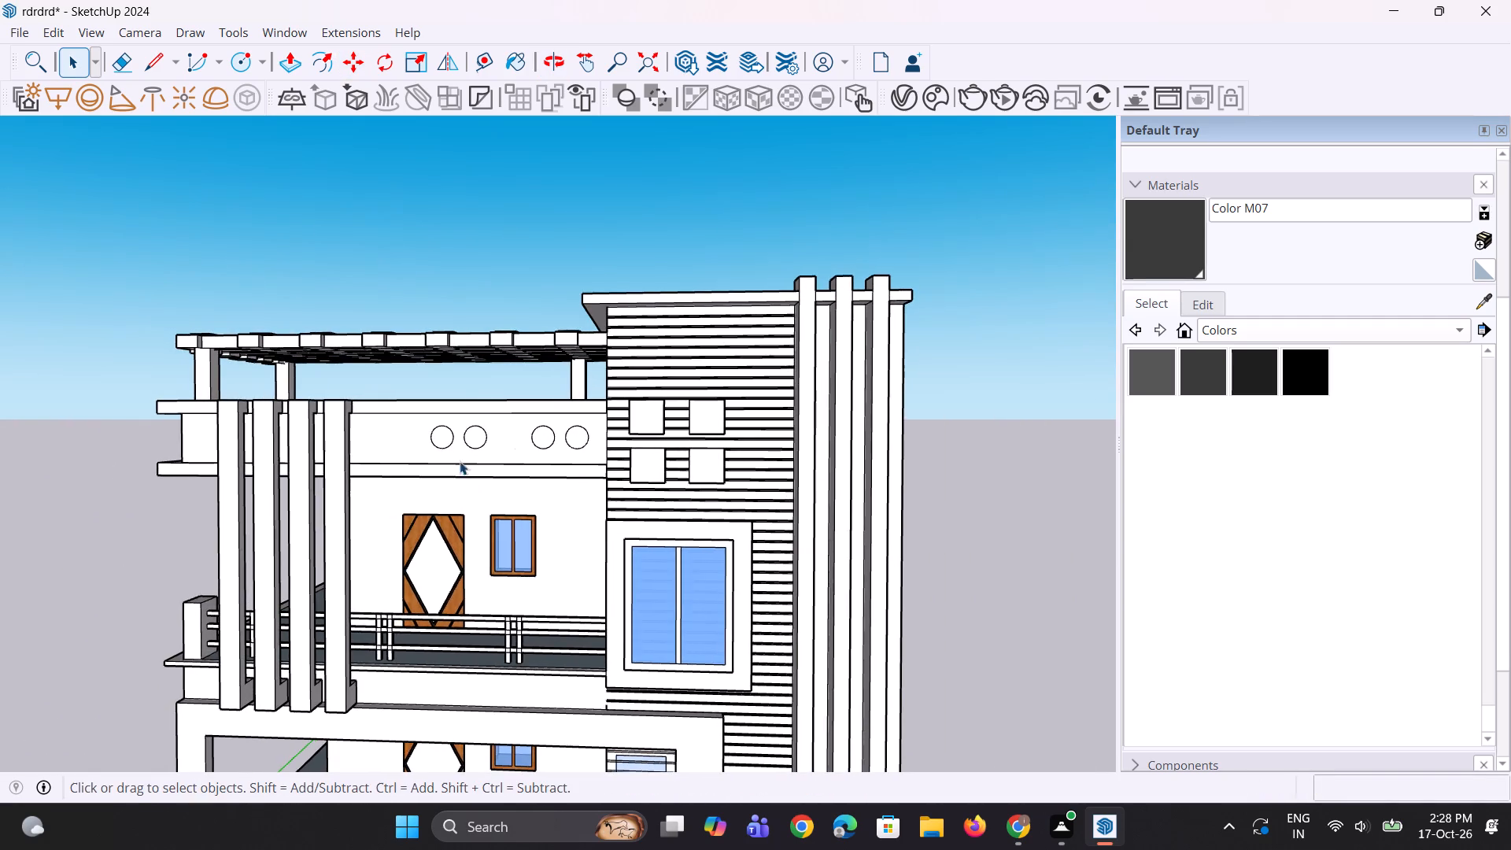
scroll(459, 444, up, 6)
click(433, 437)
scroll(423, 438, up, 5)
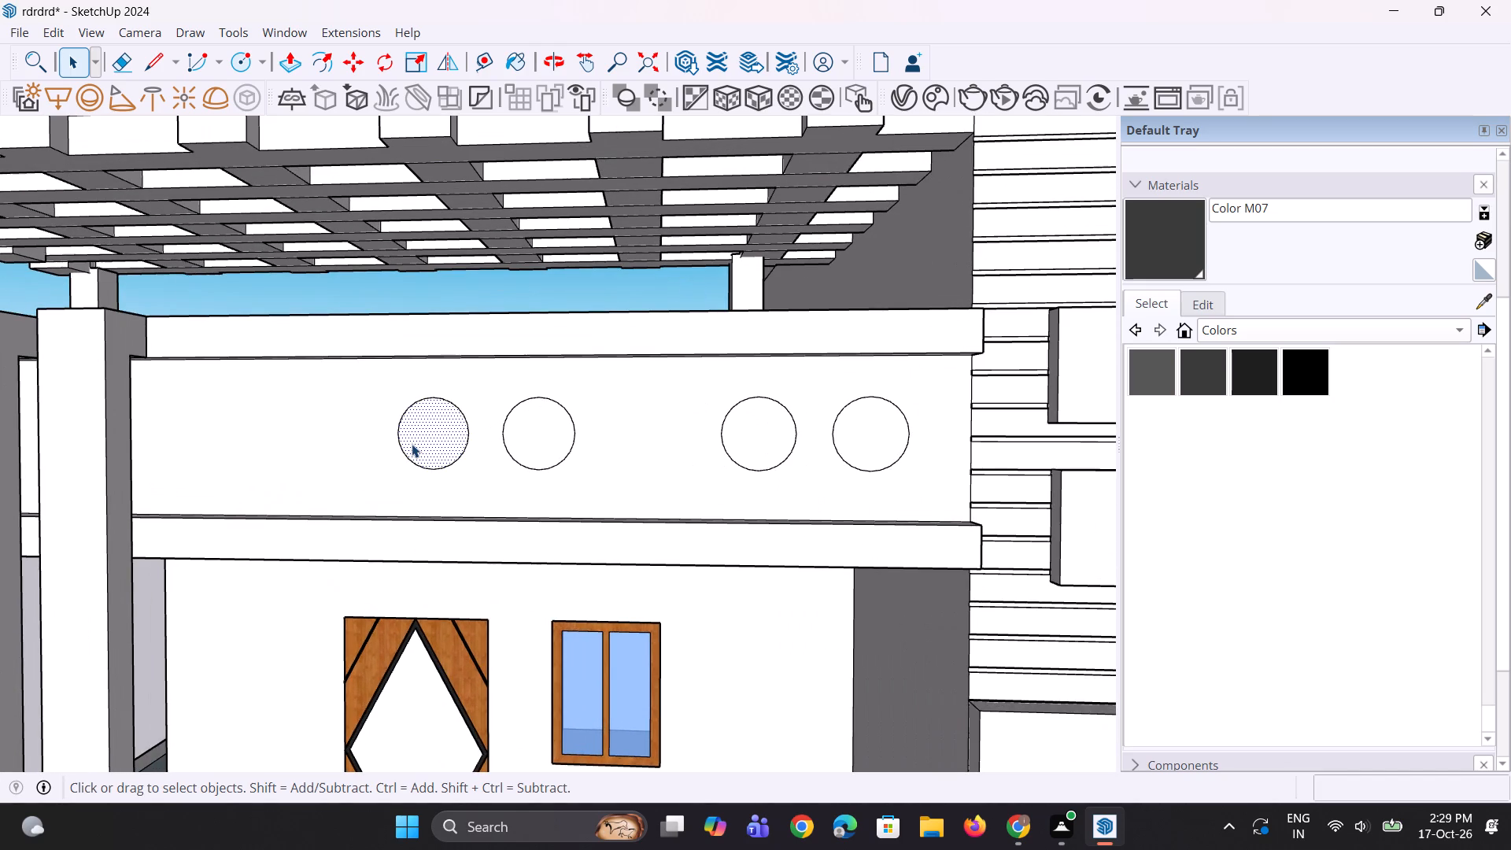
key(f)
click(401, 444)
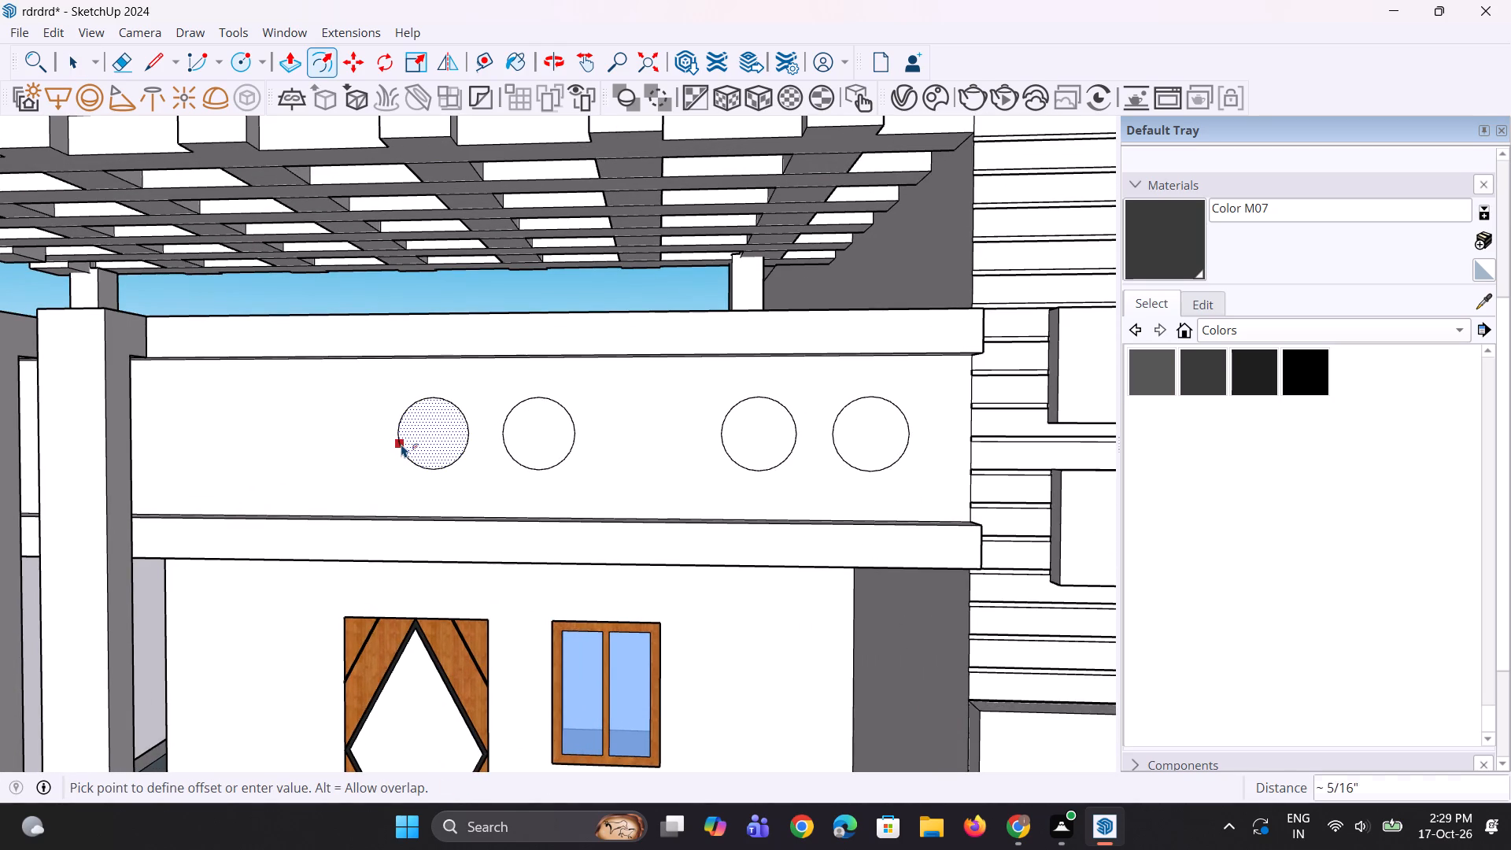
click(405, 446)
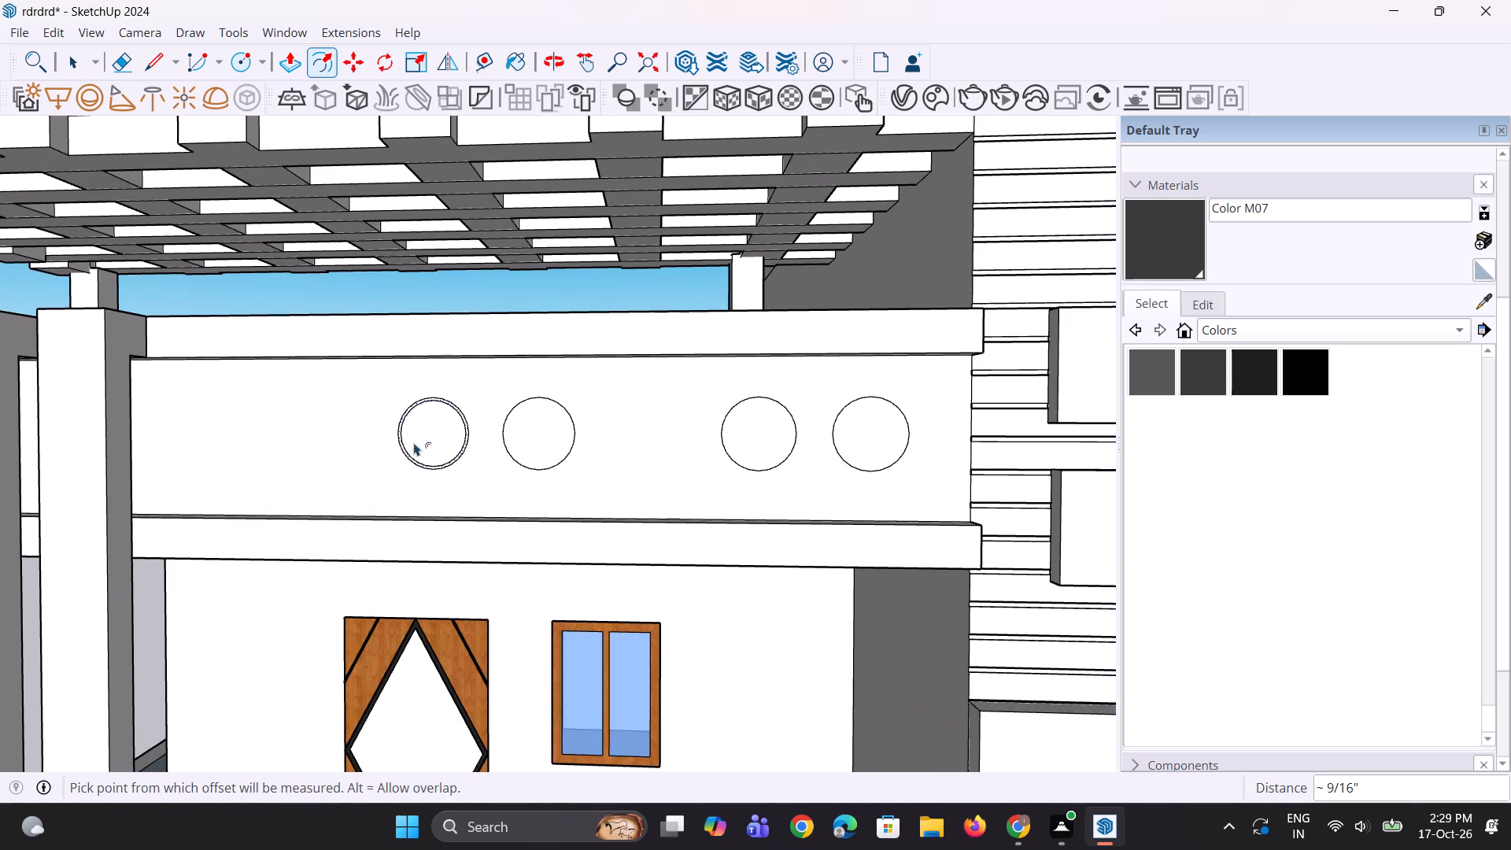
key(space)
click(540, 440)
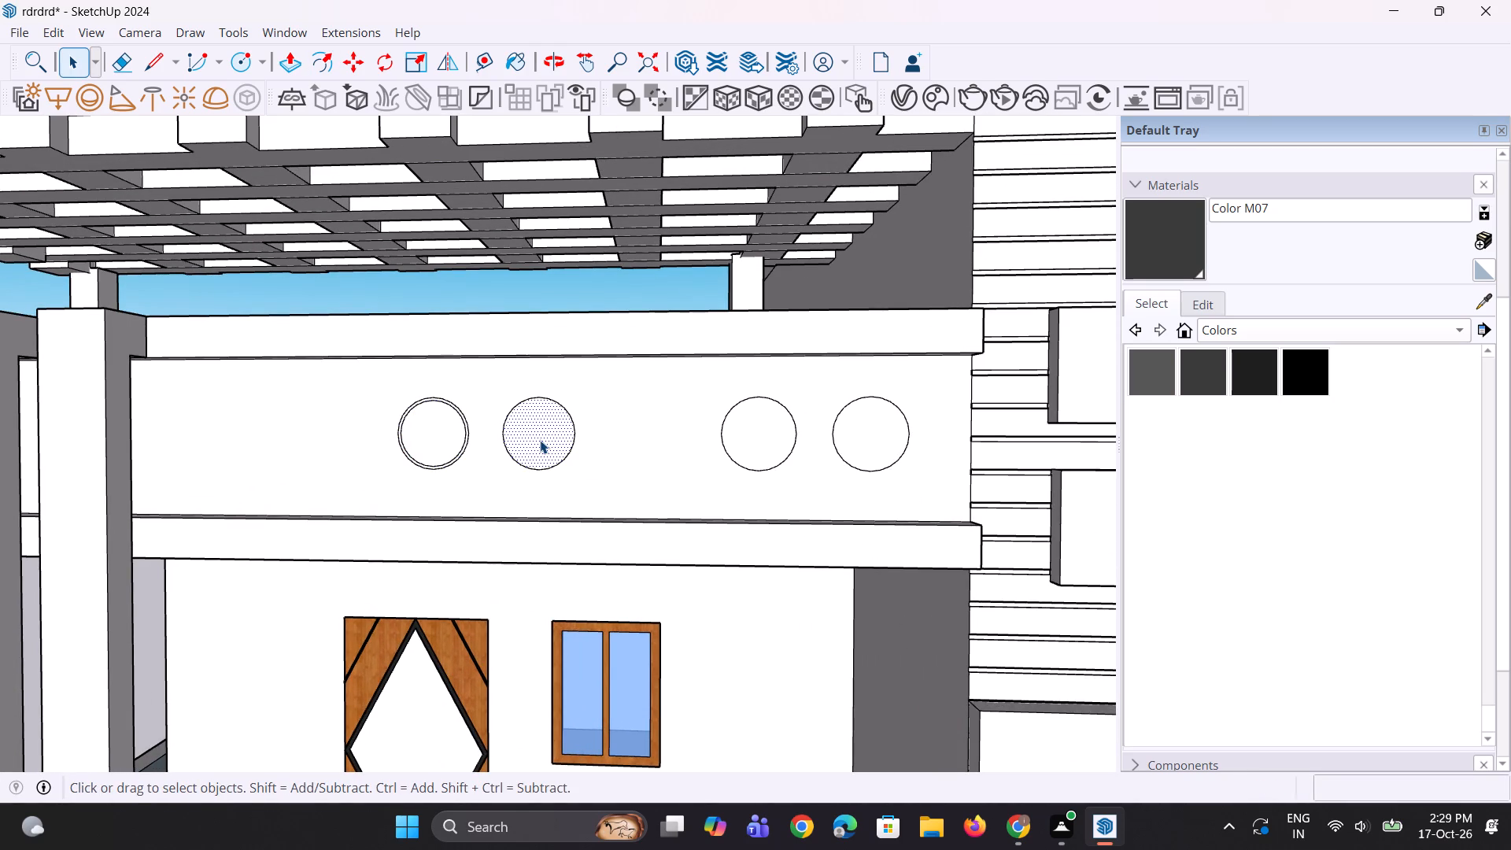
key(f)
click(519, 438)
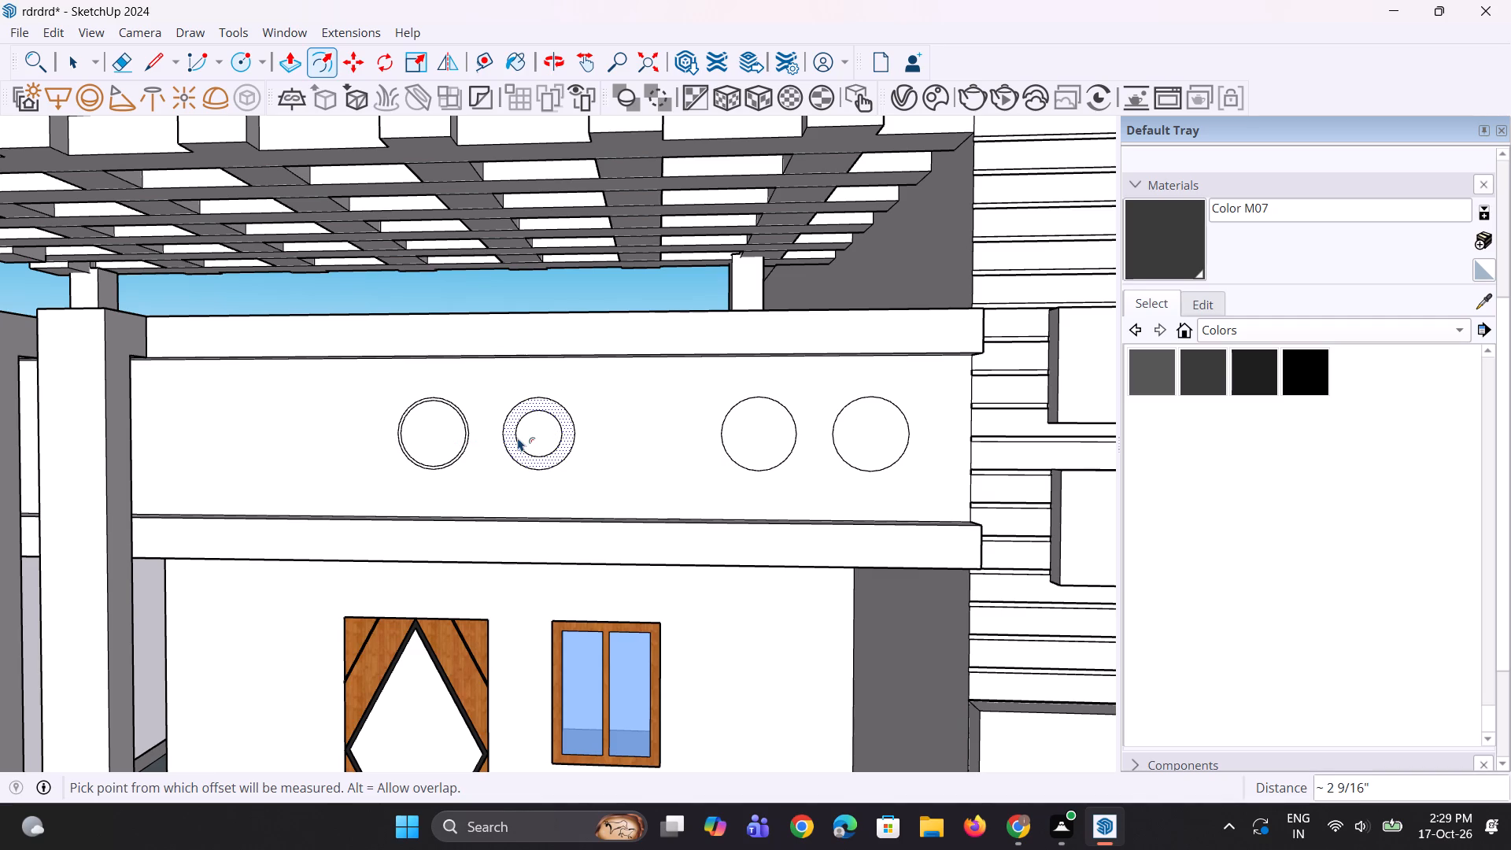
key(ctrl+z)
Offset the second parapet circle about 1" inward to outline a thin ring.
key(f)
click(512, 438)
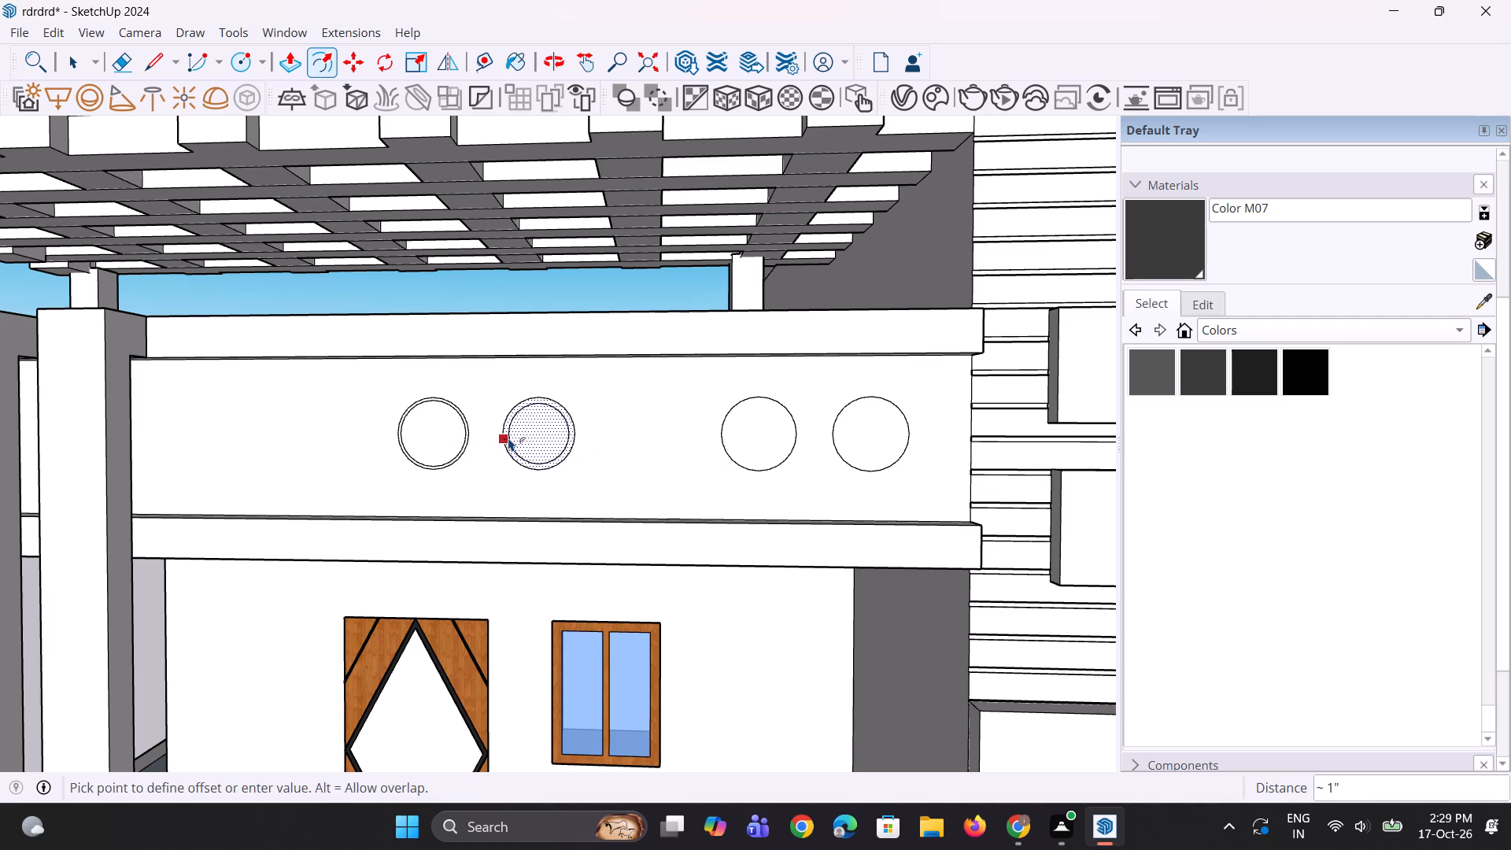
click(508, 437)
key(space)
key(space)
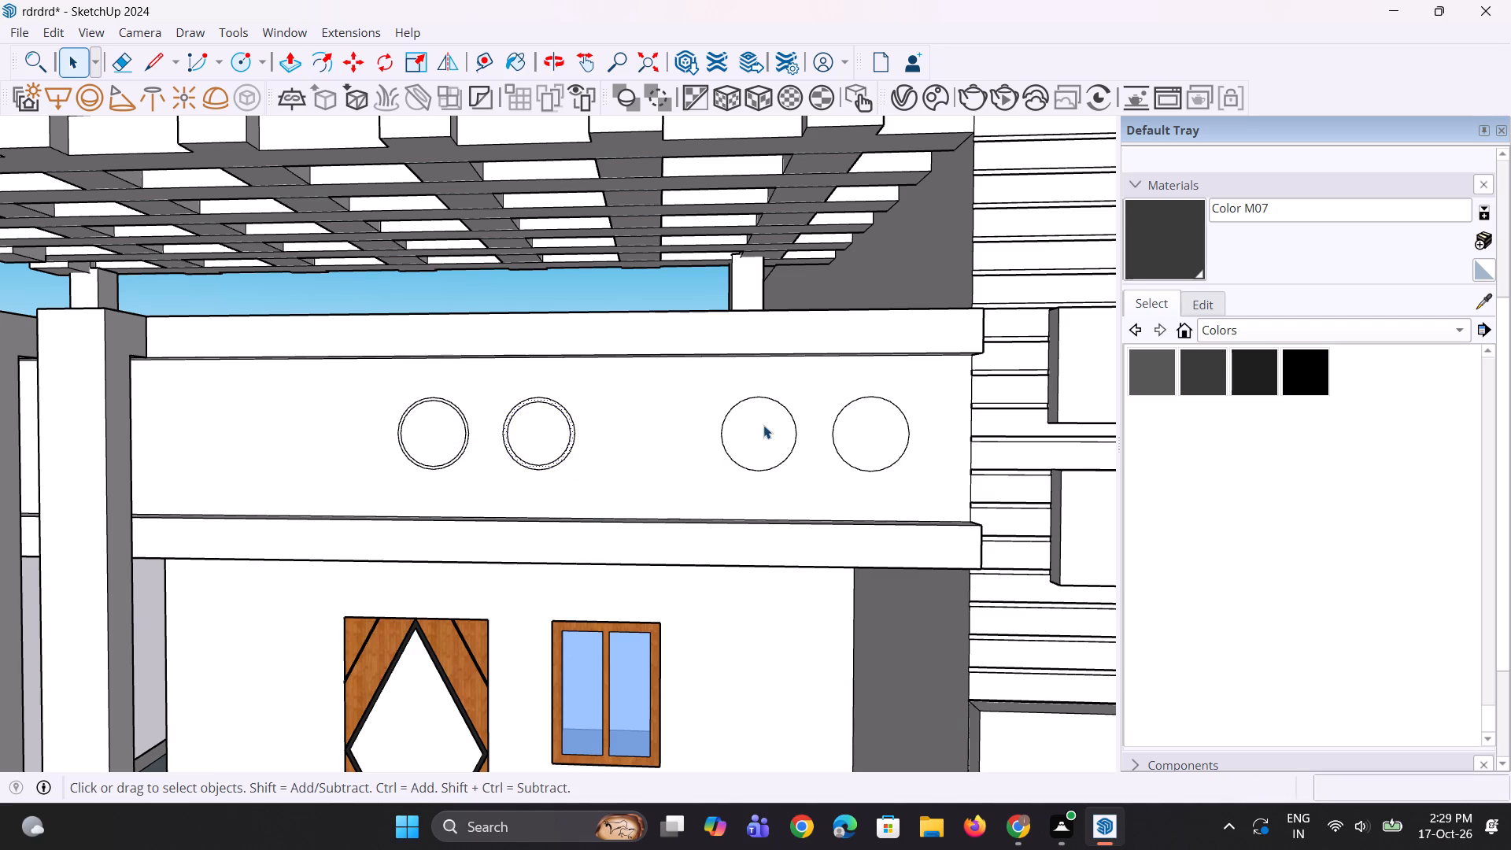
Offset the third parapet circle about 7/8" inward to outline a thin ring.
click(767, 428)
key(f)
click(727, 437)
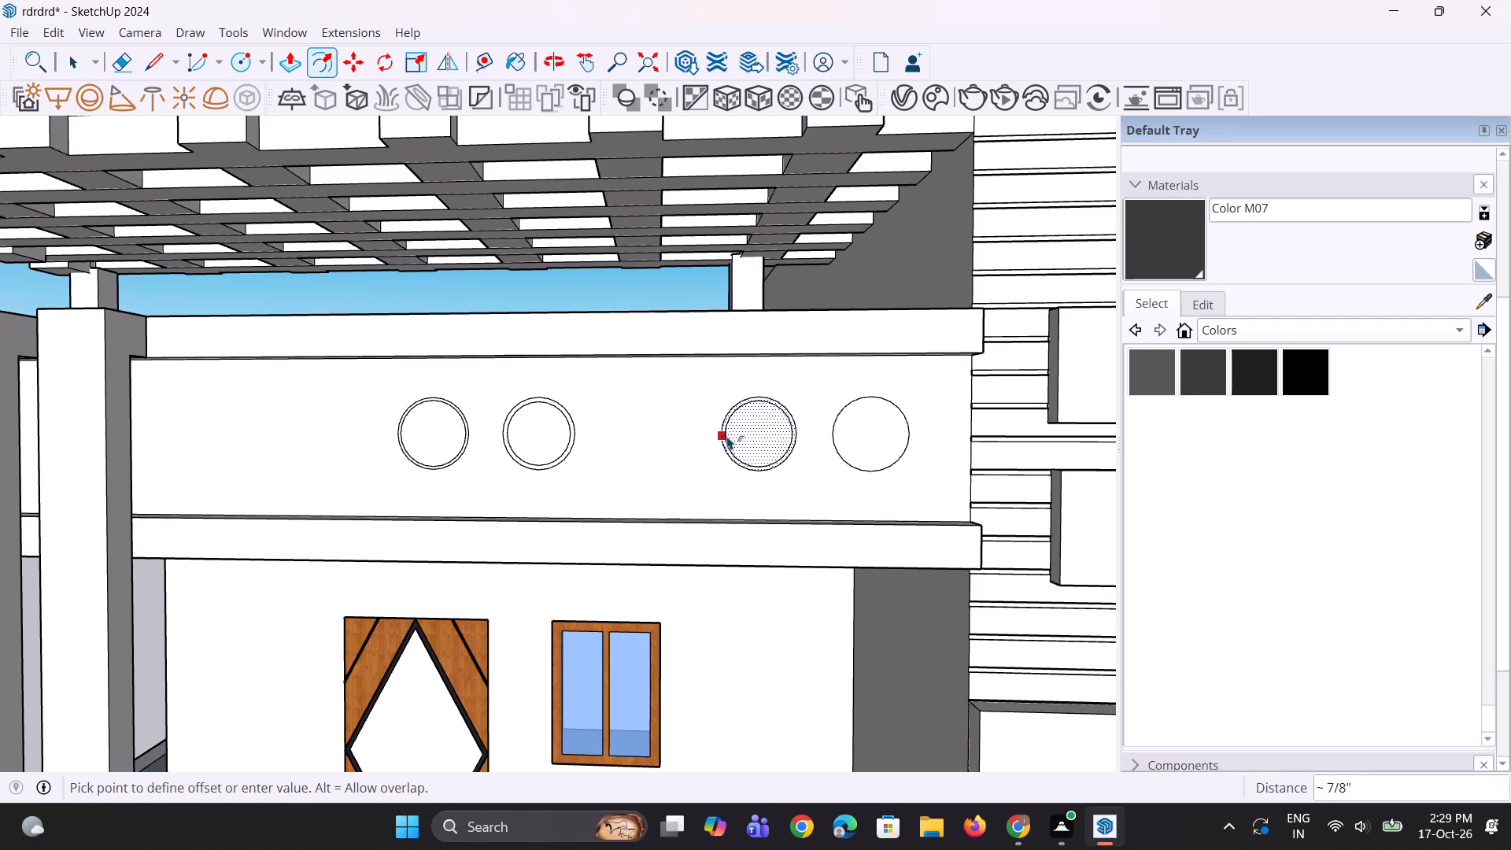
click(727, 436)
key(space)
key(space)
Offset the fourth parapet circle, beside the louvered wall, about 13/16" inward to outline a thin ring.
click(886, 437)
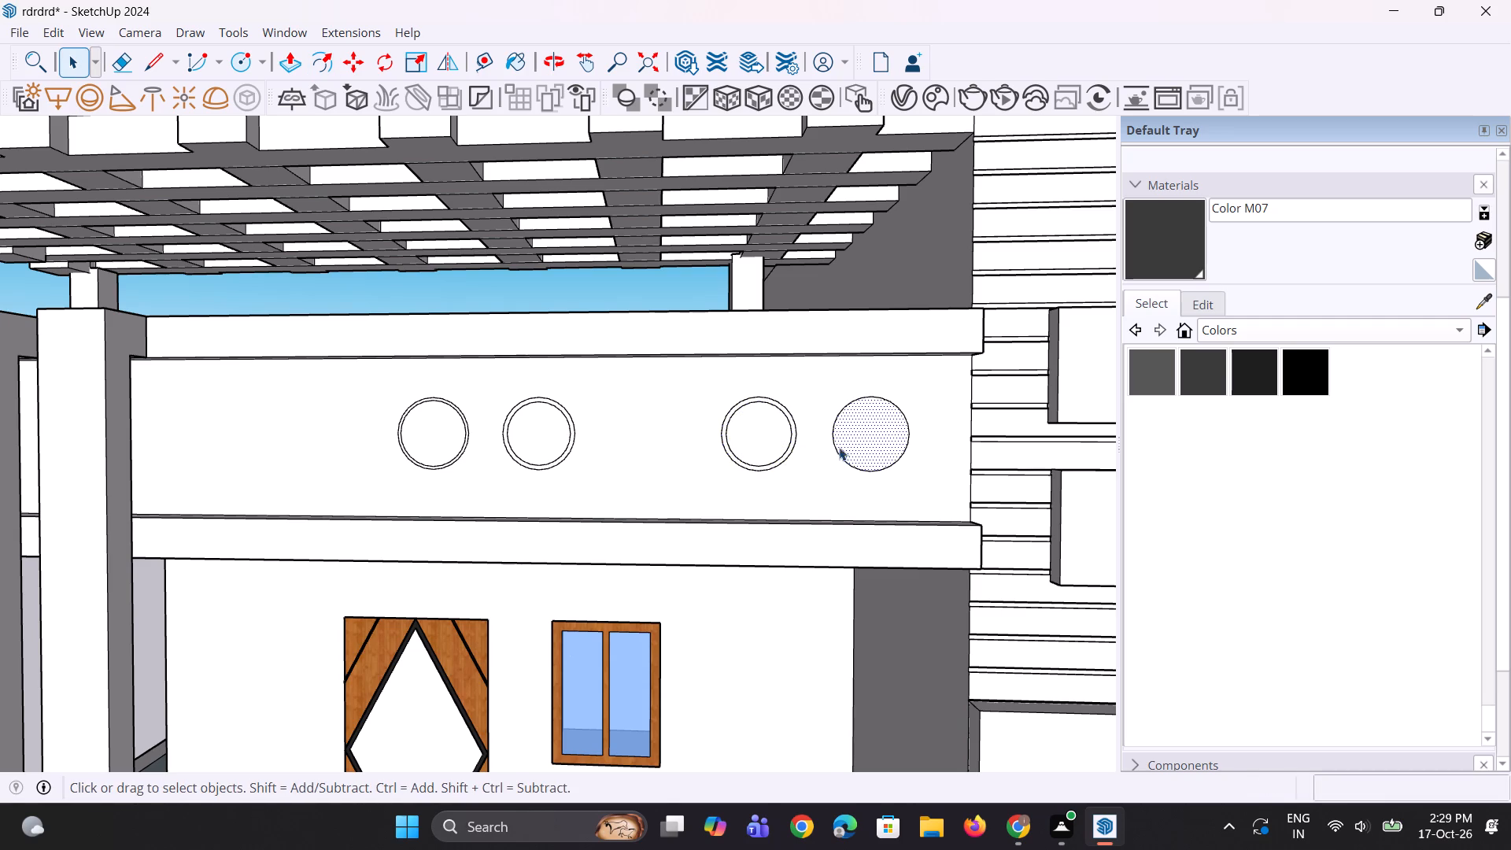
scroll(834, 447, up, 2)
key(f)
click(829, 447)
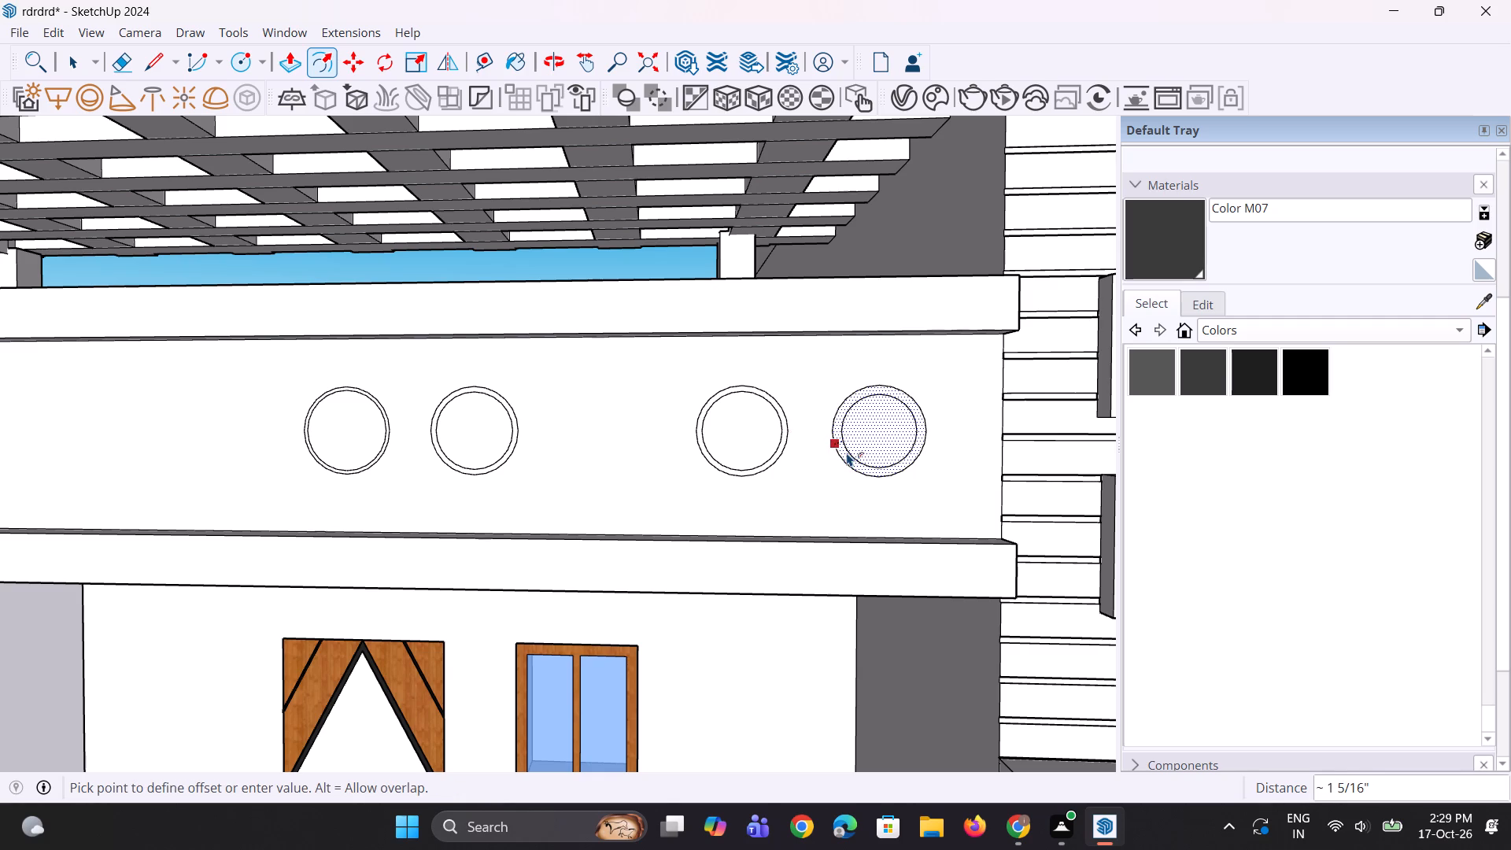
click(844, 453)
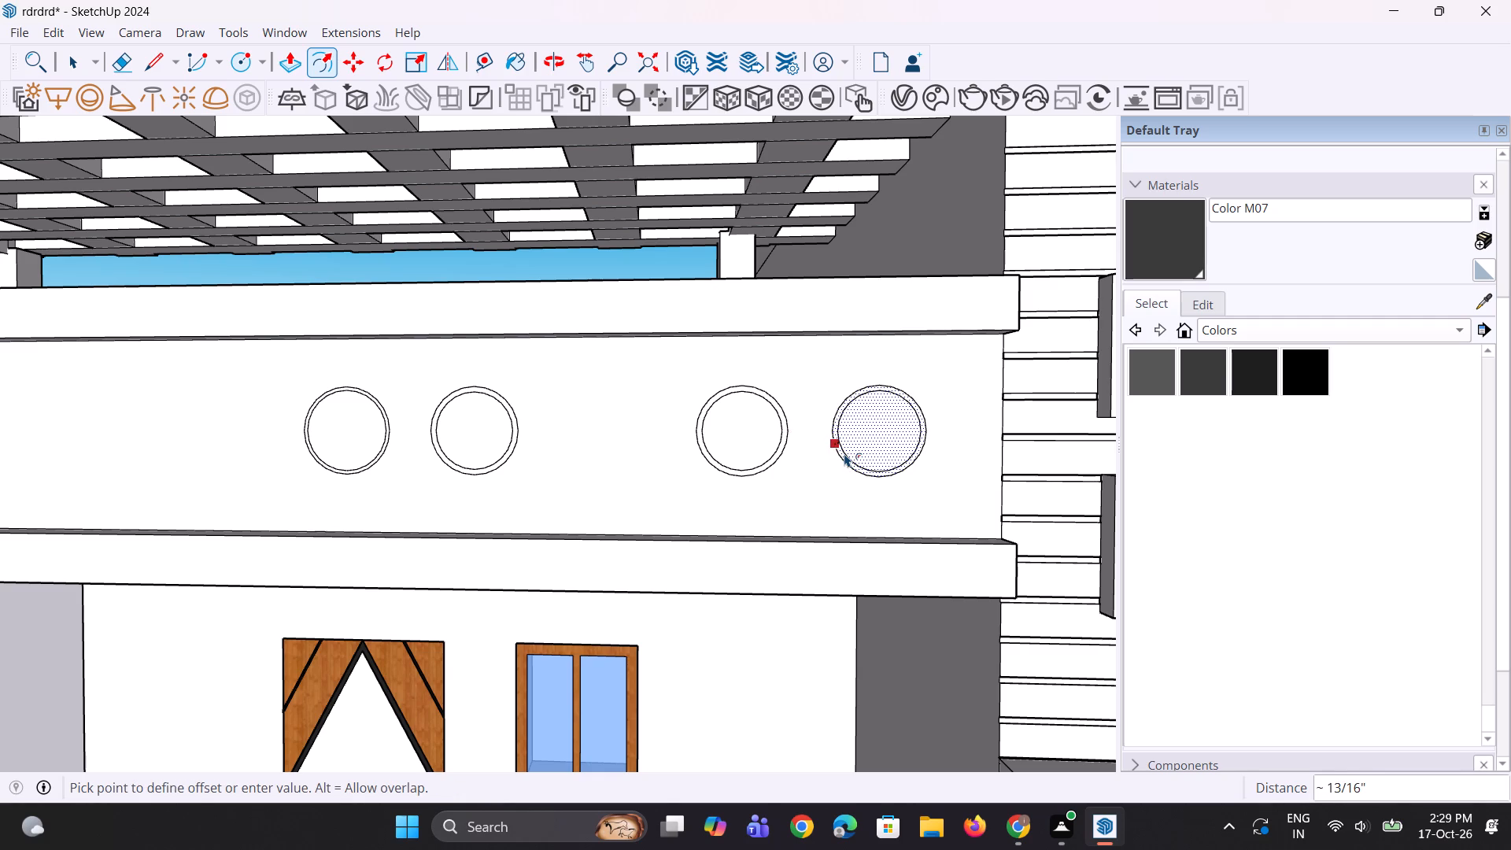
key(space)
key(space)
key(space)
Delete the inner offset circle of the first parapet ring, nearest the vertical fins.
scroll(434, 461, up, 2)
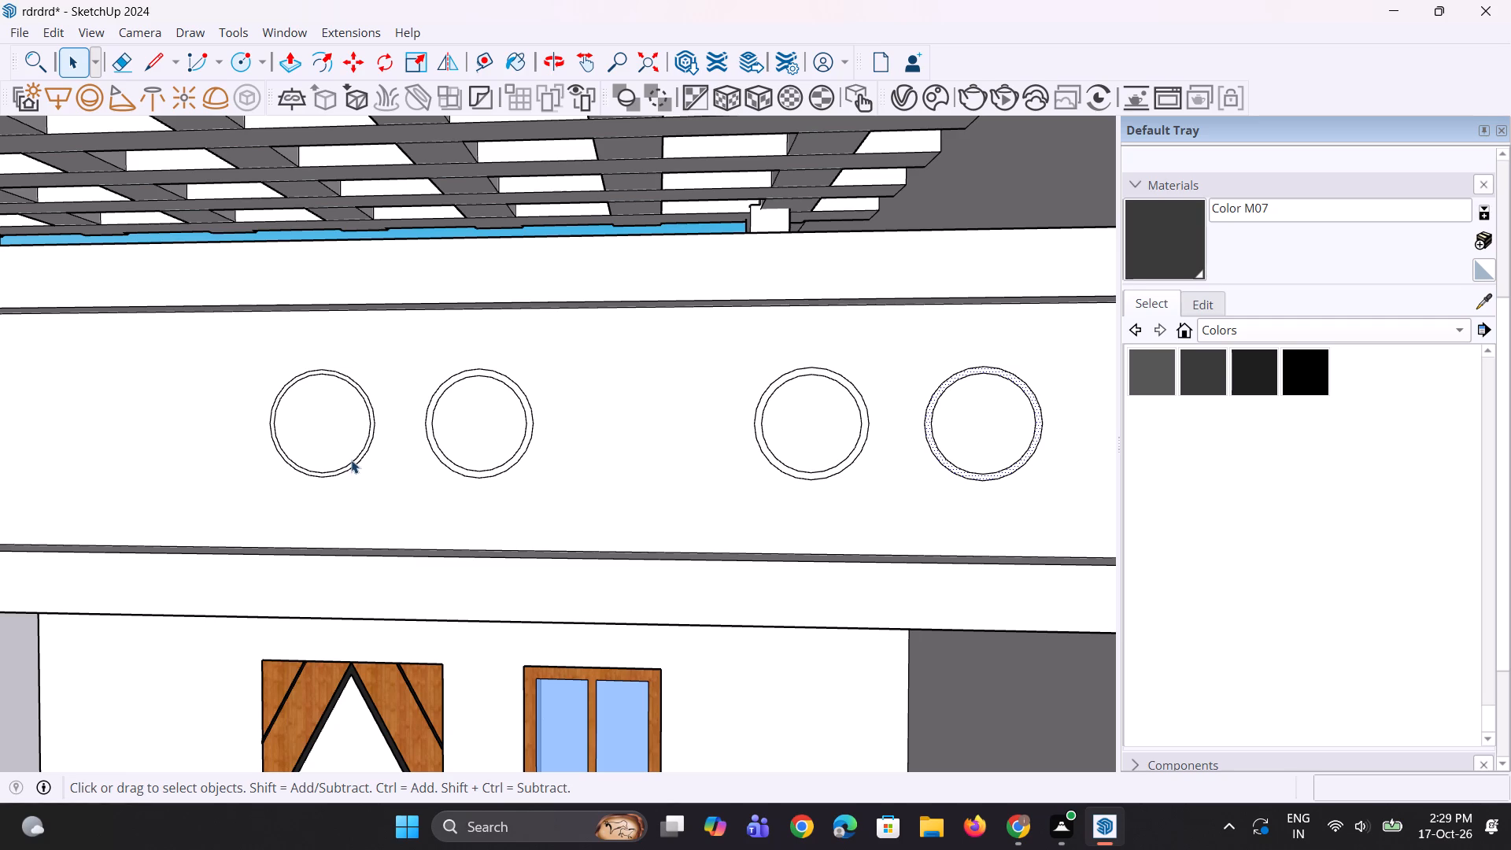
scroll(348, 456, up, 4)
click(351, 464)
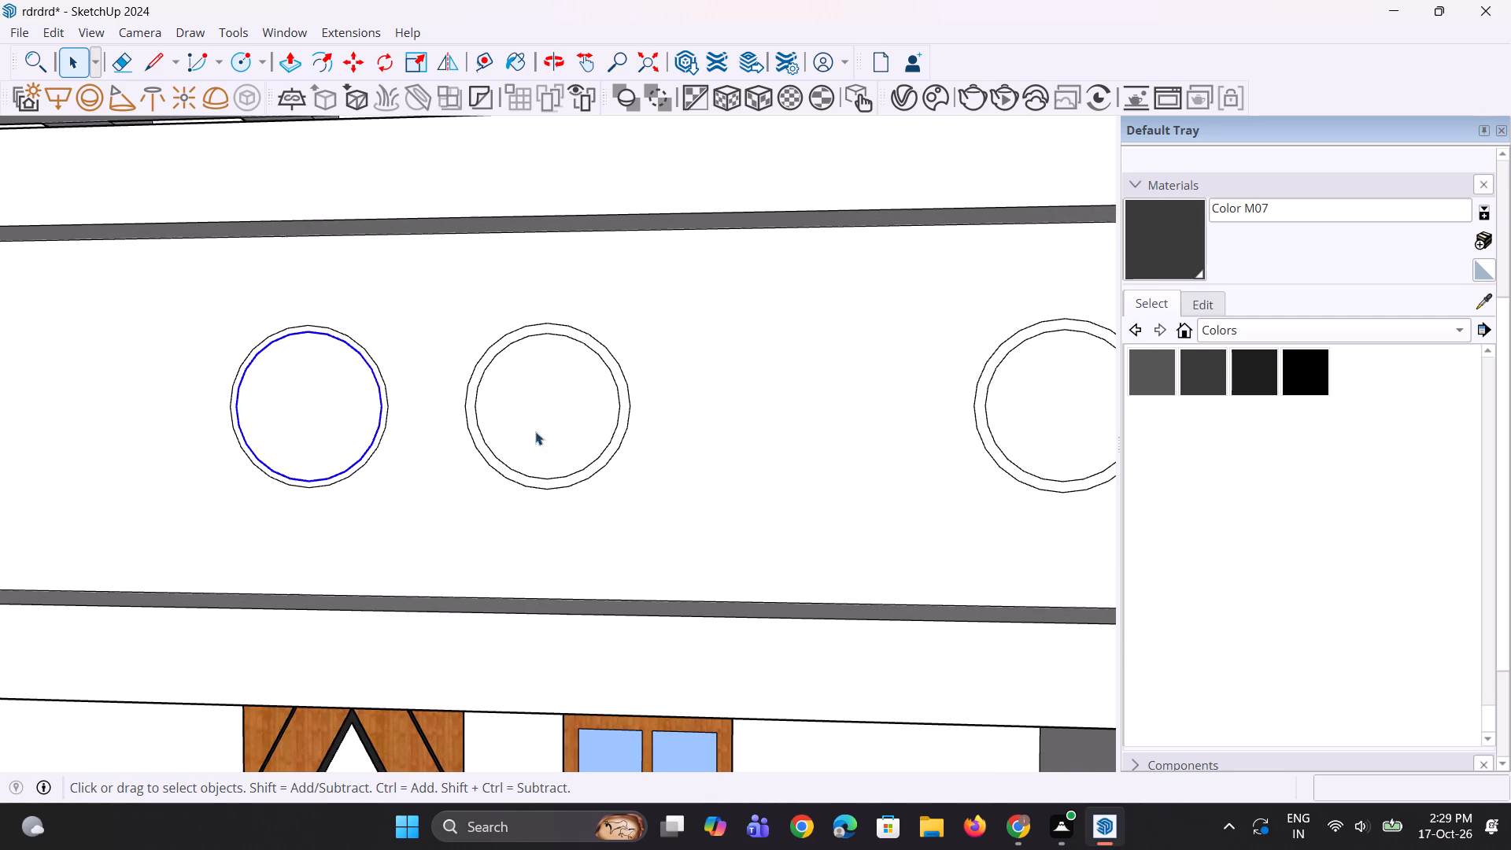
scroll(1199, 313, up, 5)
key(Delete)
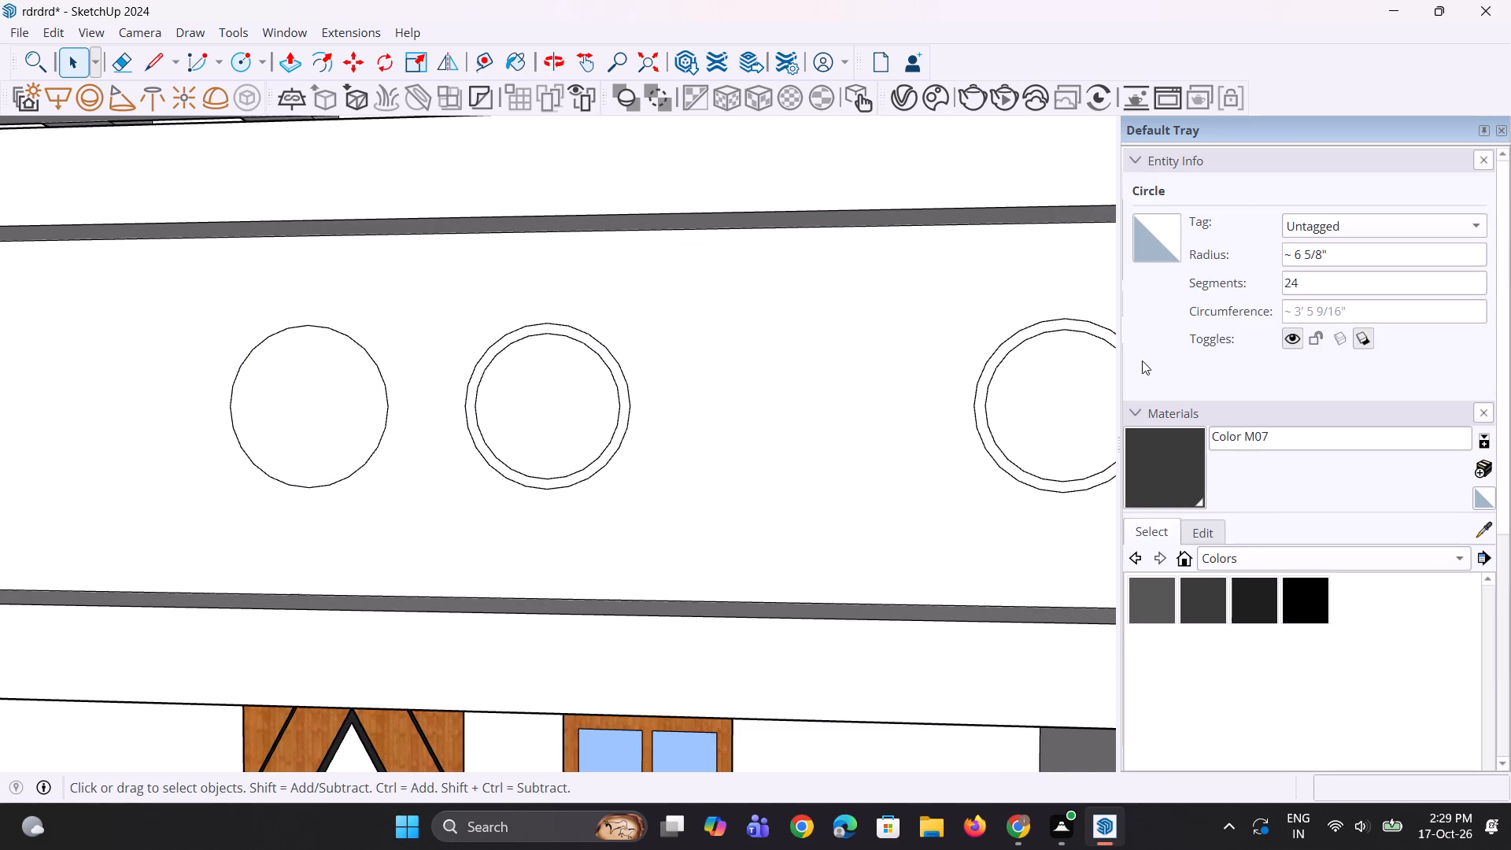
Set the remaining first parapet circle to 54 segments to smooth its outline.
click(280, 481)
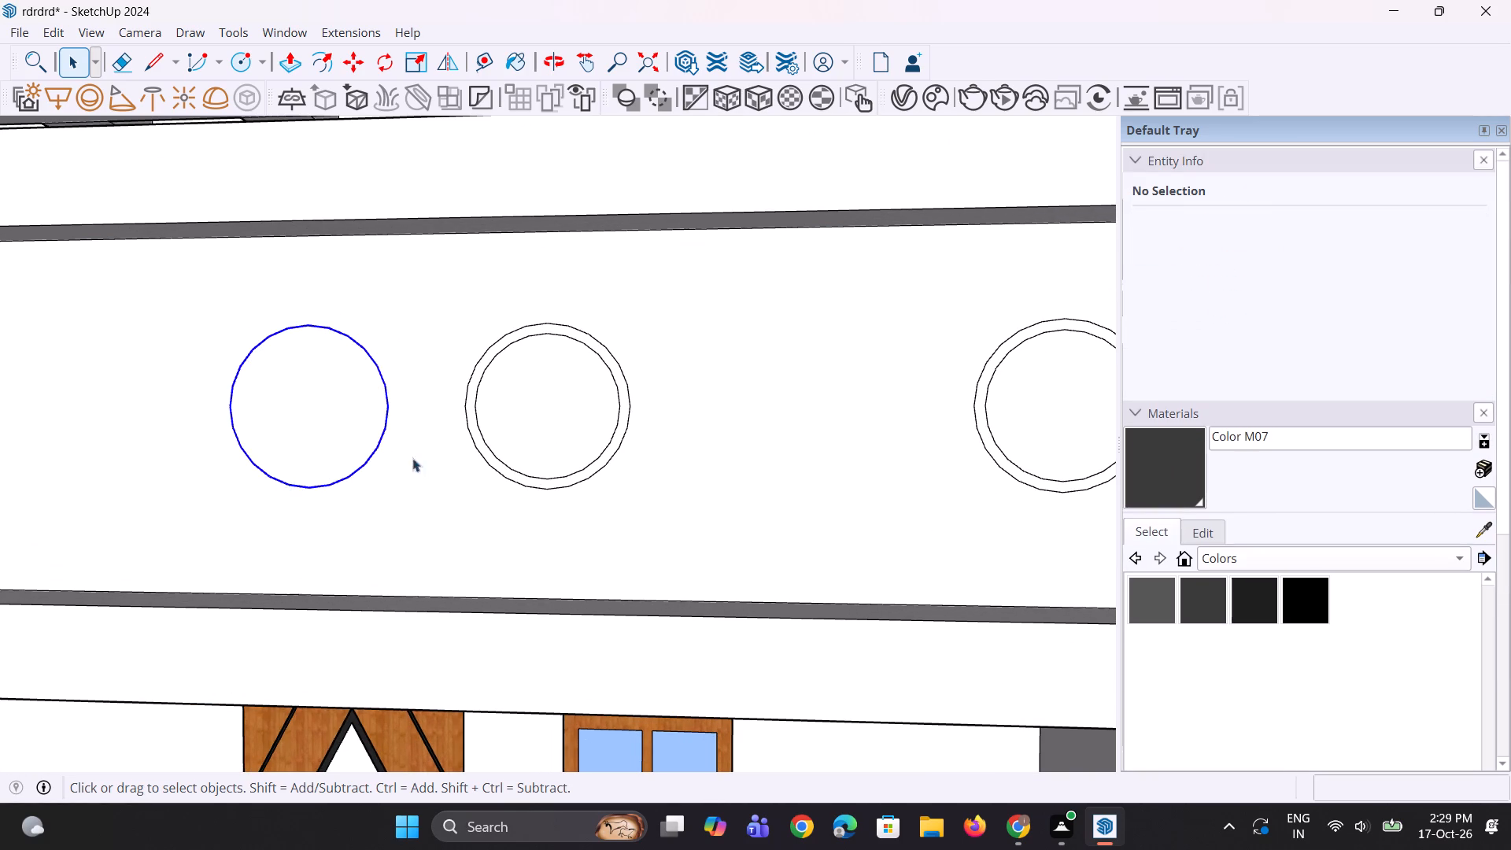
scroll(1110, 334, up, 3)
click(1325, 296)
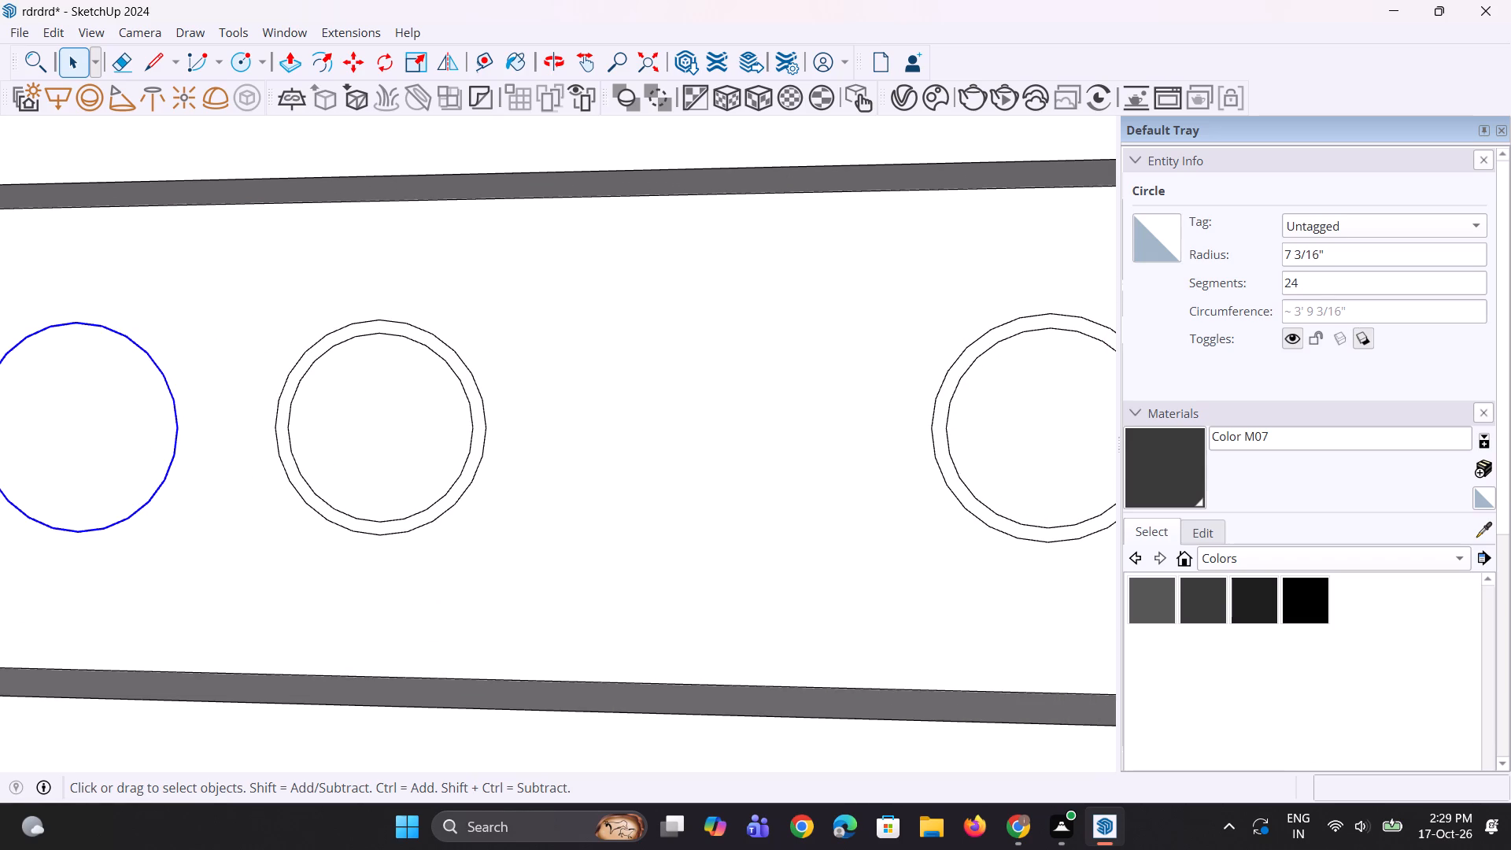
click(1291, 283)
key(BackSpace)
key(5)
key(Return)
scroll(603, 370, down, 3)
scroll(569, 375, up, 1)
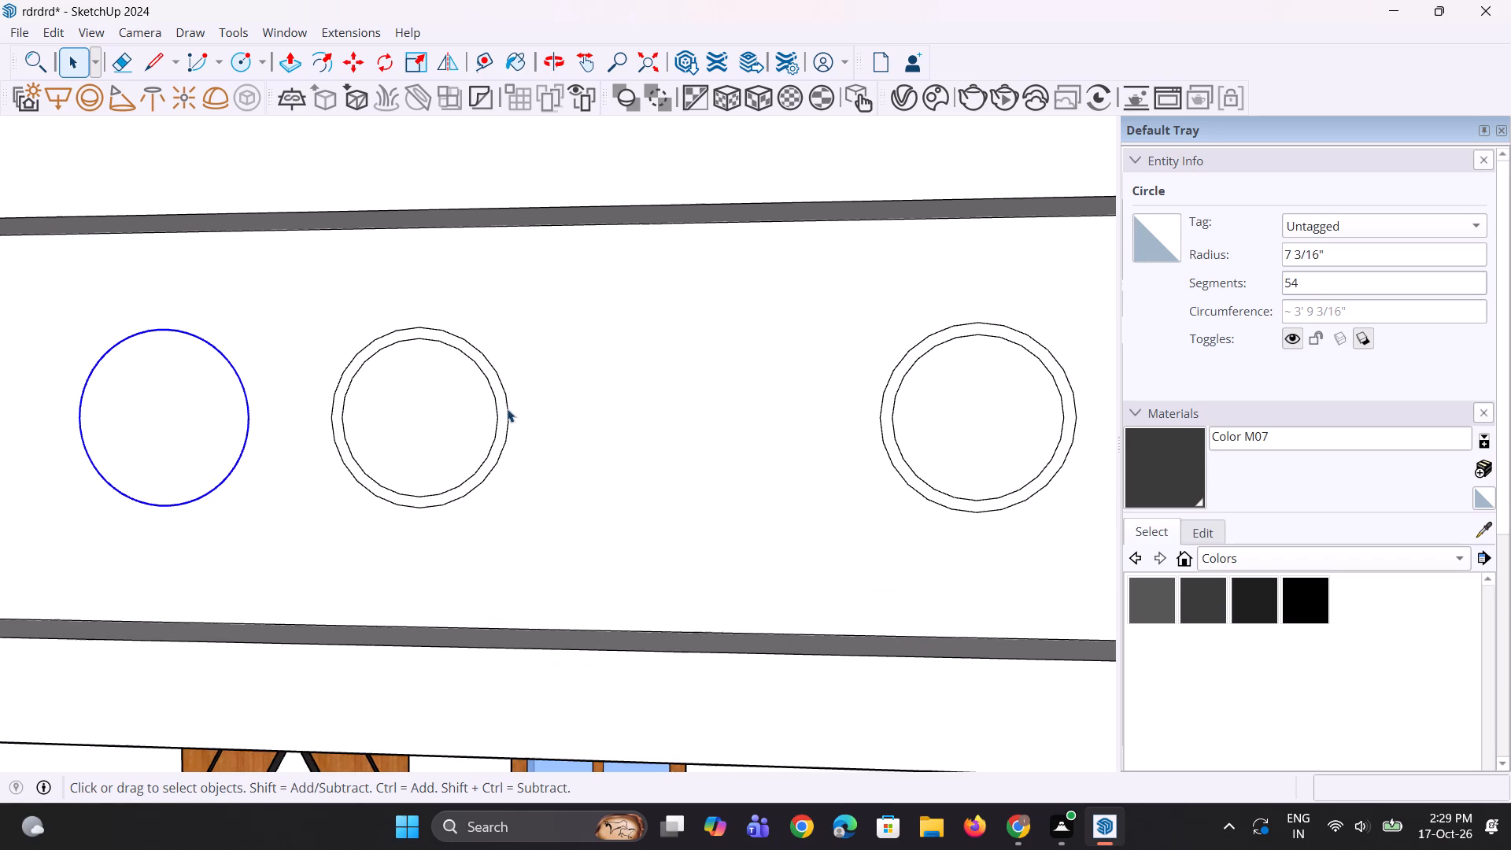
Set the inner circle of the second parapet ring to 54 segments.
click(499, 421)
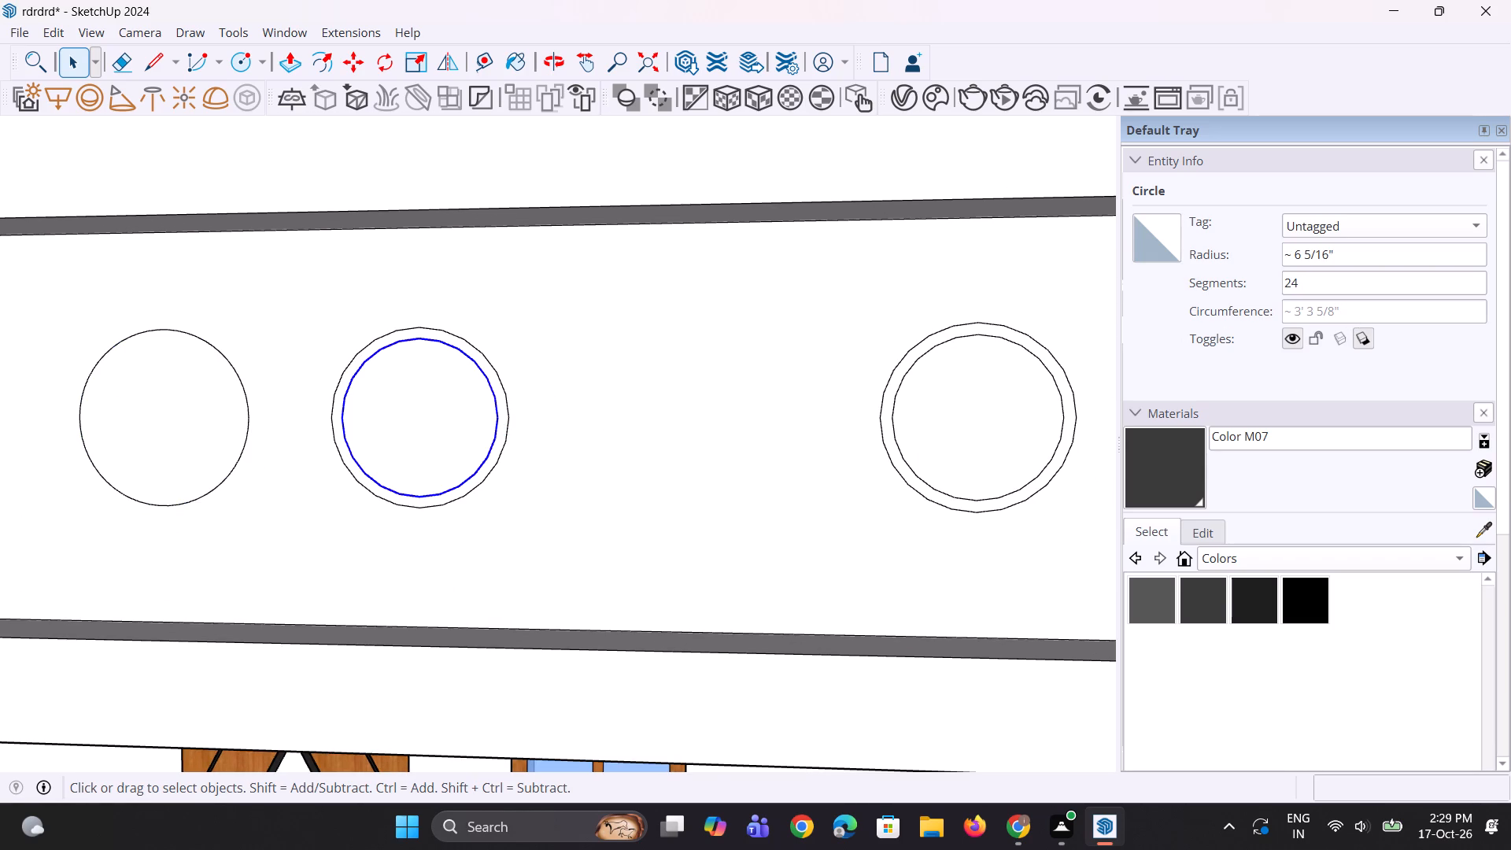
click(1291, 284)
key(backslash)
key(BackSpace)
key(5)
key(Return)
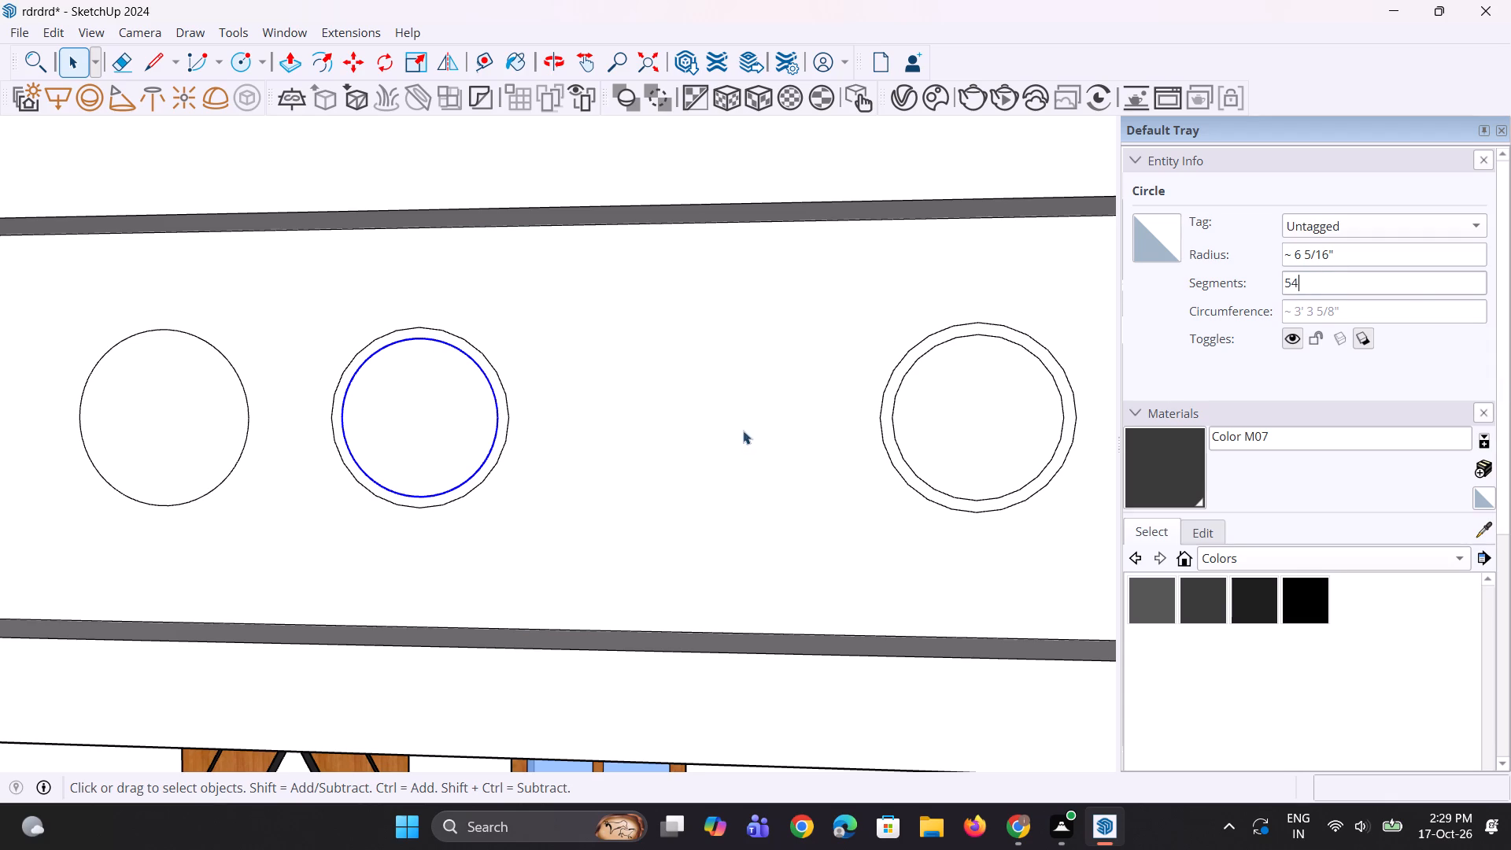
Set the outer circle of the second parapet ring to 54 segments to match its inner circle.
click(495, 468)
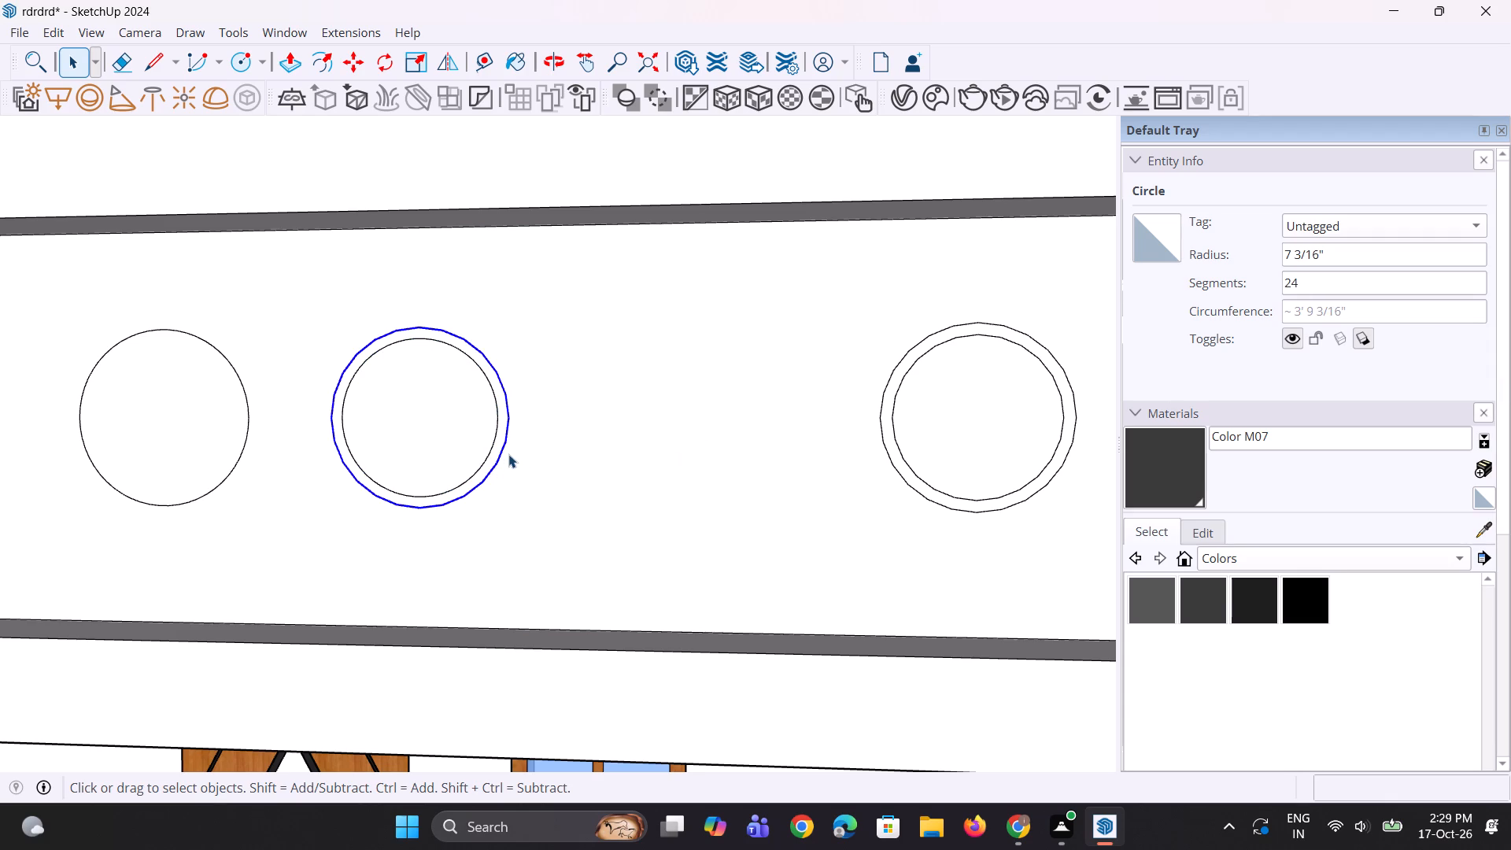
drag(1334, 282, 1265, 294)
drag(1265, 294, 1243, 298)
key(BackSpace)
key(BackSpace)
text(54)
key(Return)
Set the inner circle of the third parapet ring to 54 segments.
scroll(869, 351, down, 3)
scroll(889, 406, up, 1)
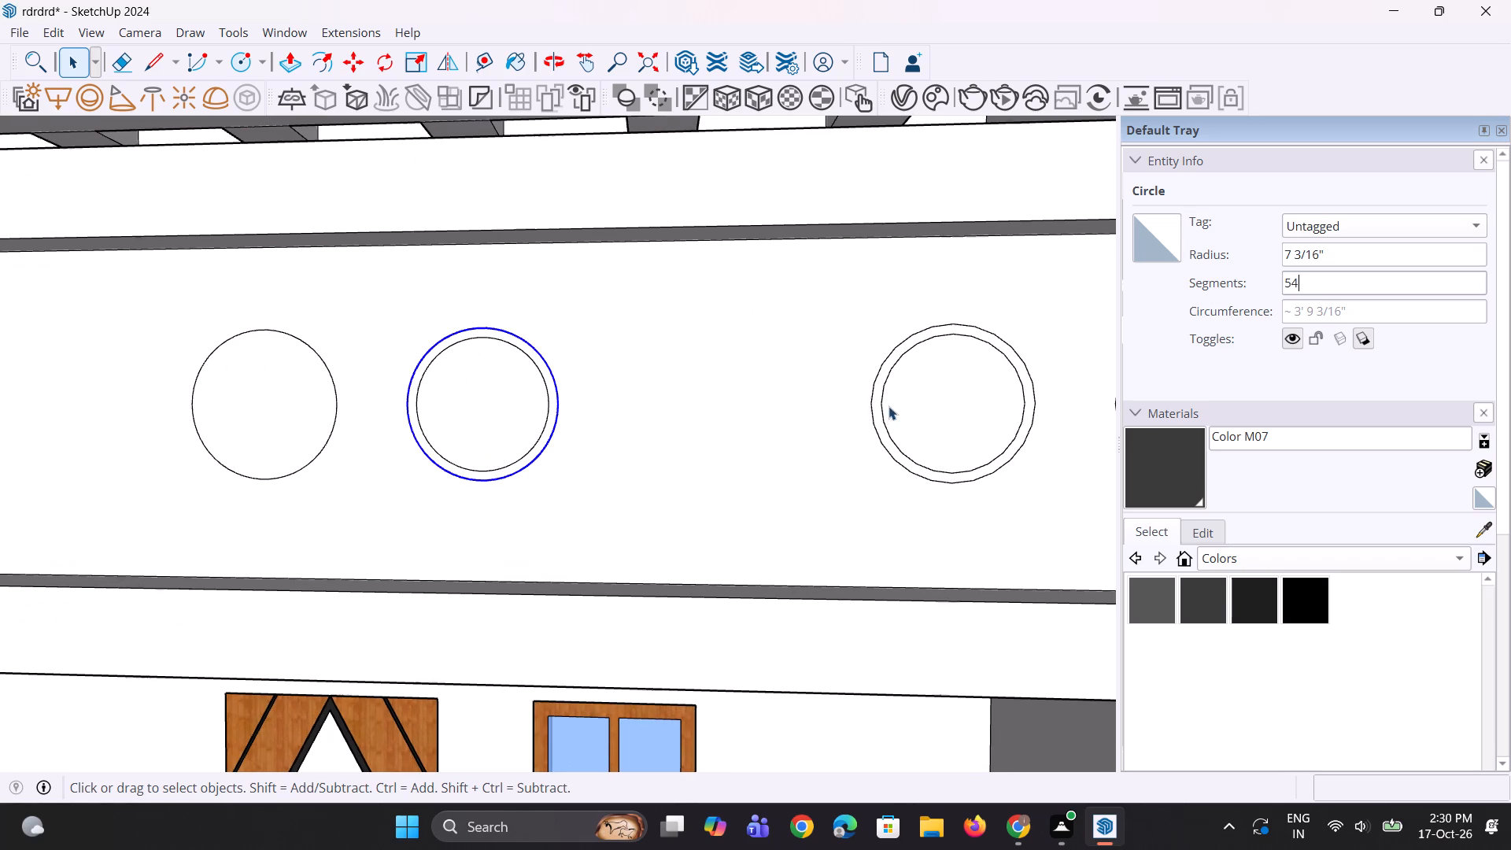
click(885, 411)
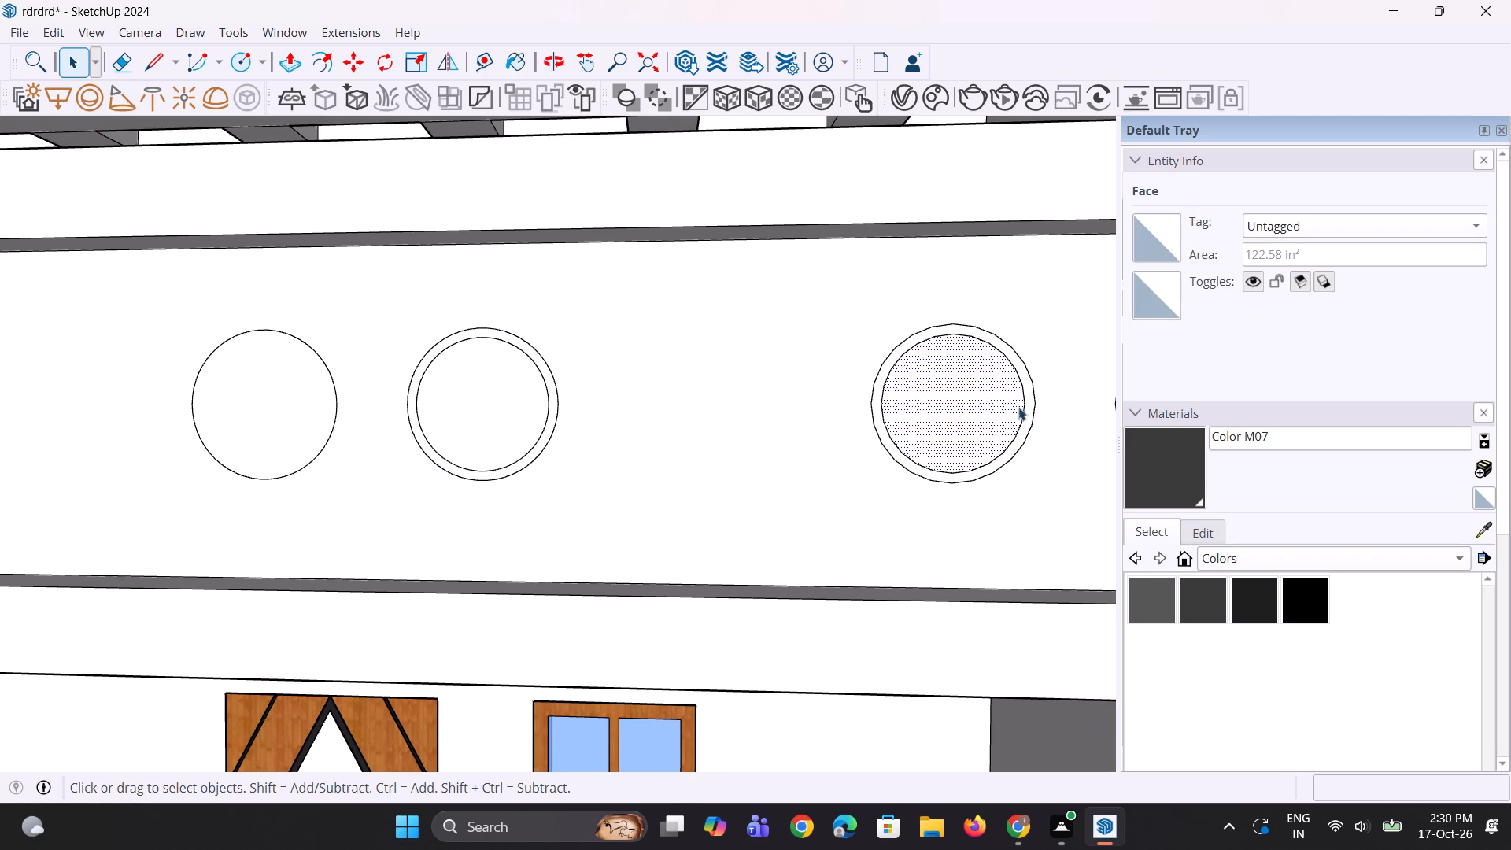
click(1022, 412)
scroll(1273, 290, up, 1)
drag(1306, 271, 1262, 289)
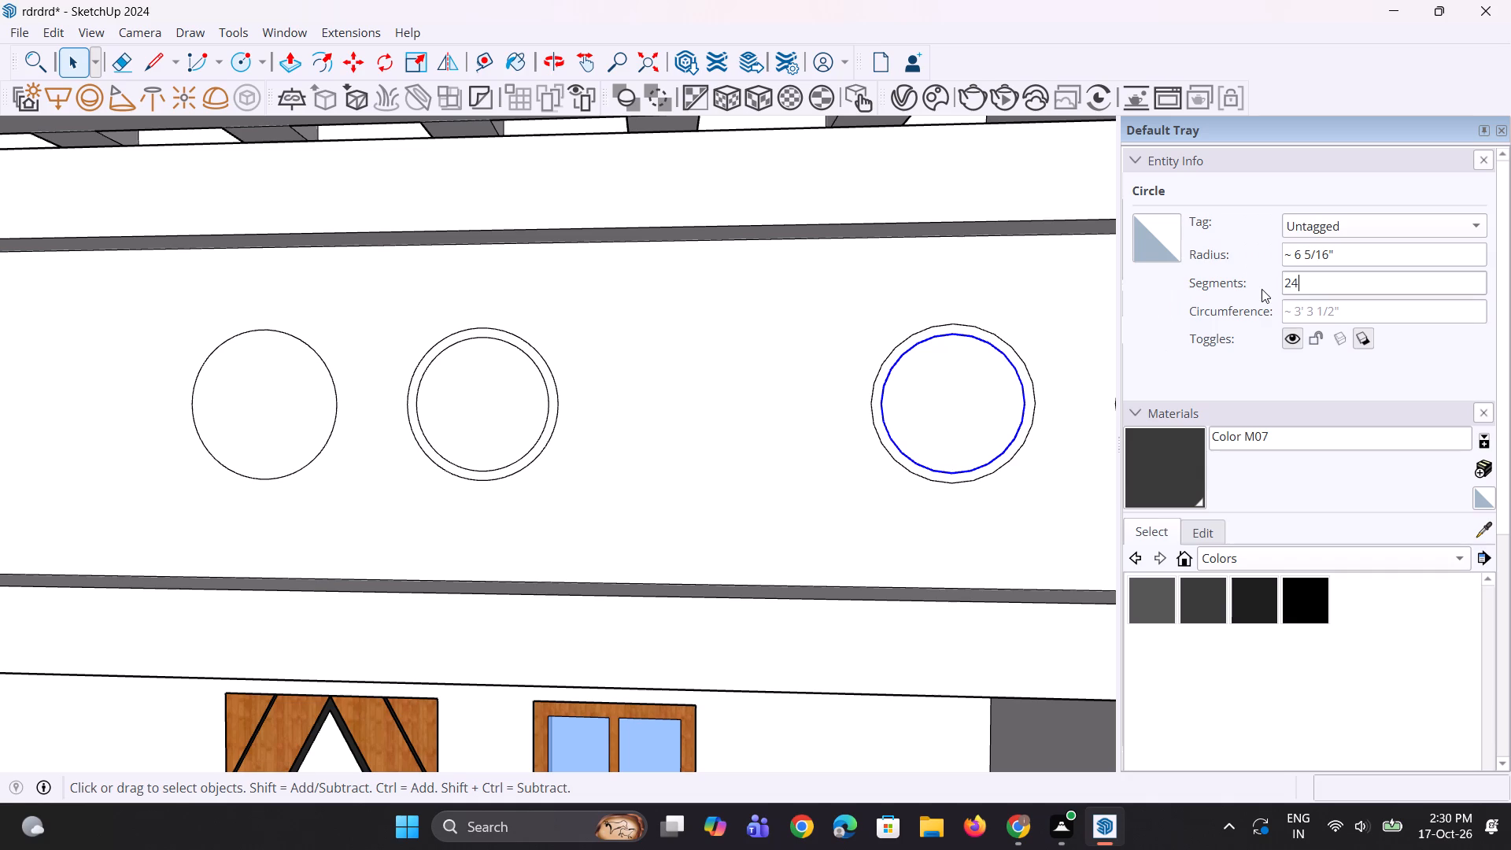
key(BackSpace)
key(BackSpace)
text(54)
key(Return)
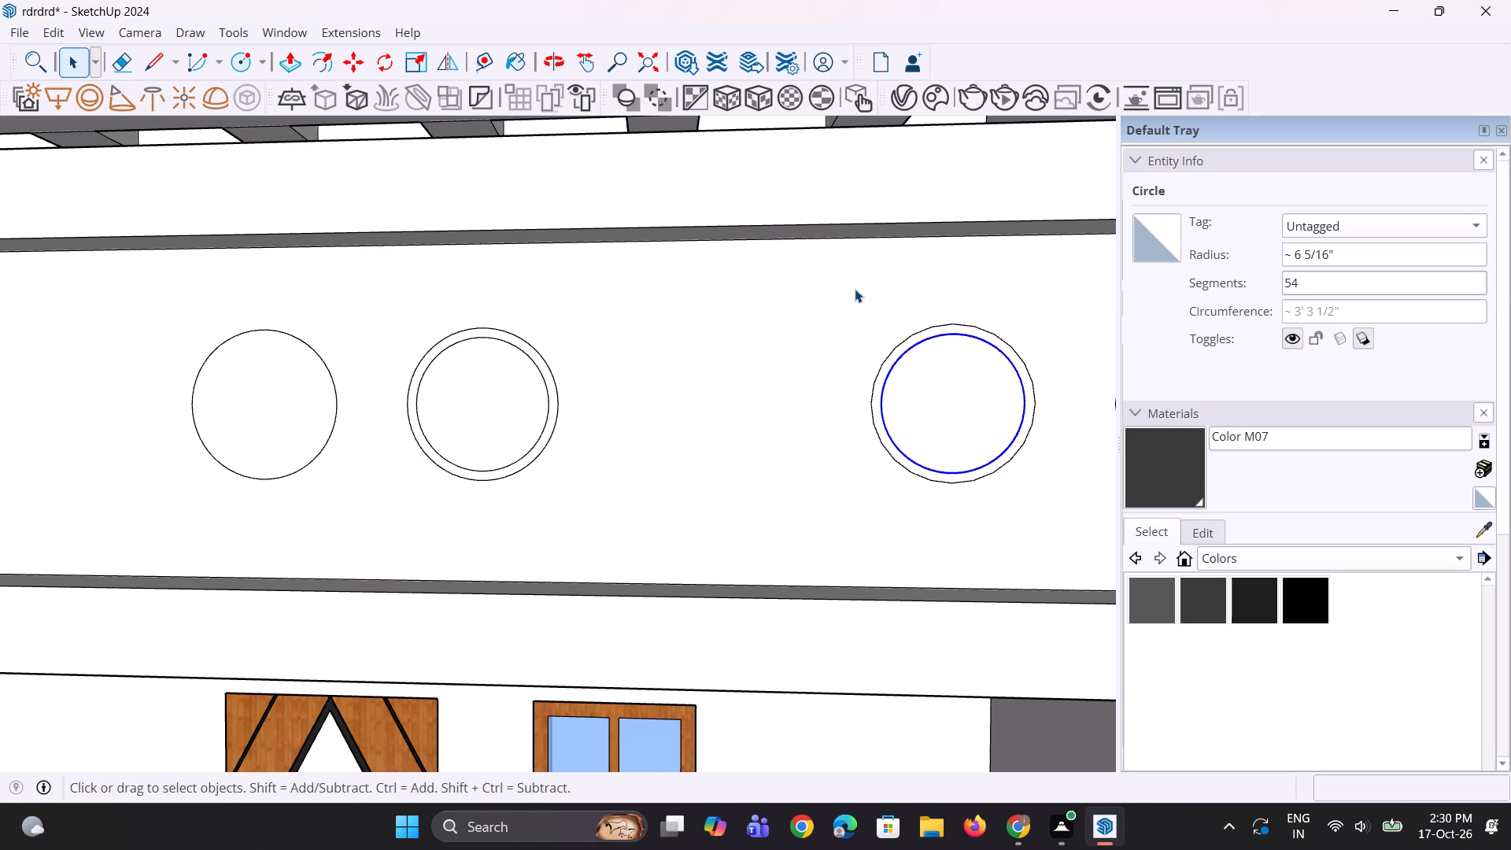
Set the outer circle of the third parapet ring to 54 segments to match its inner circle.
scroll(846, 290, down, 4)
scroll(759, 484, up, 2)
click(913, 425)
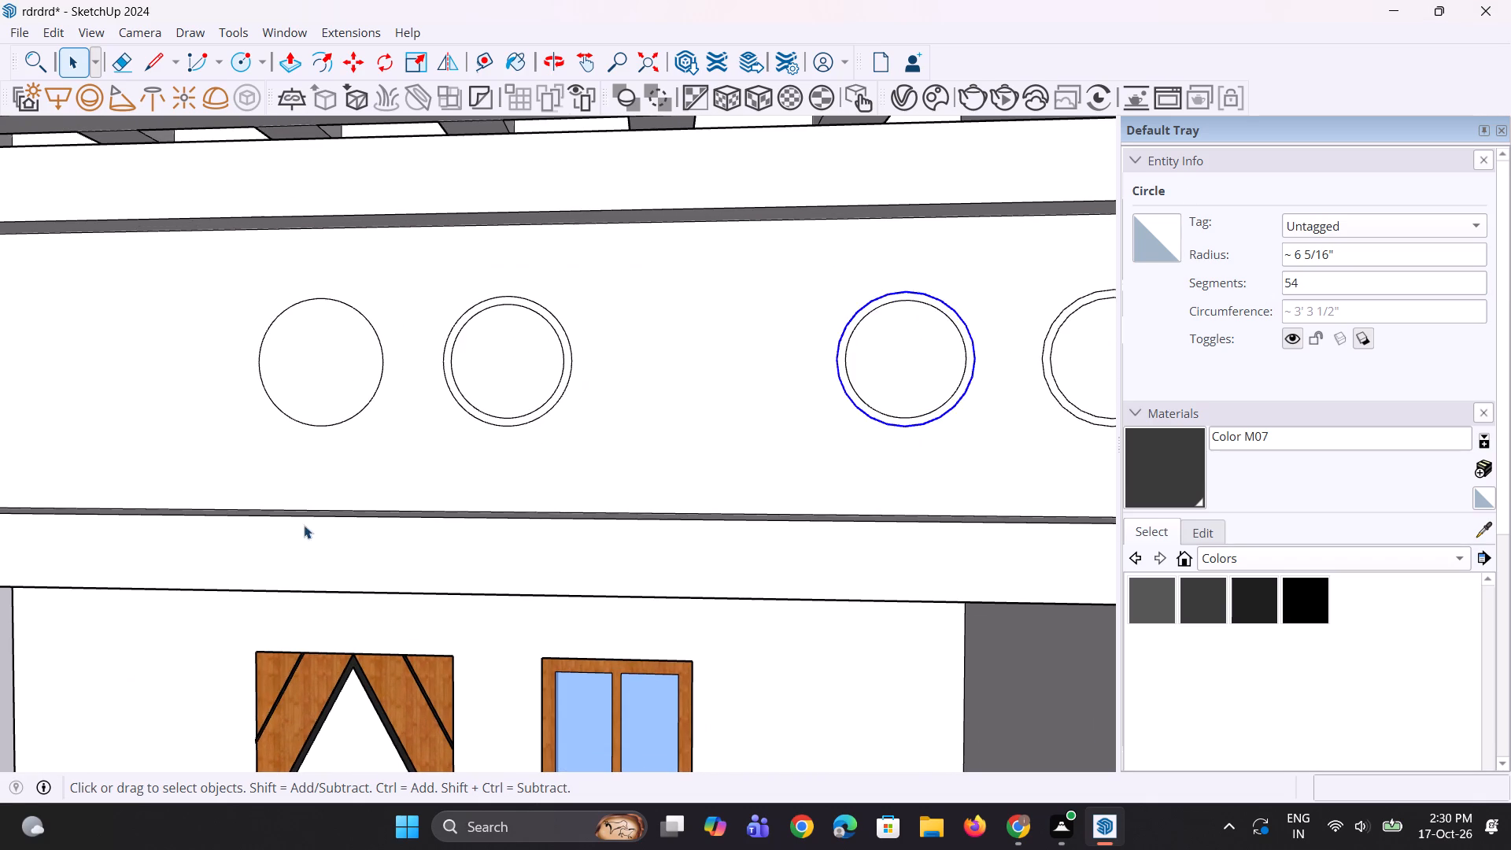
scroll(304, 525, down, 5)
drag(1310, 287, 1233, 283)
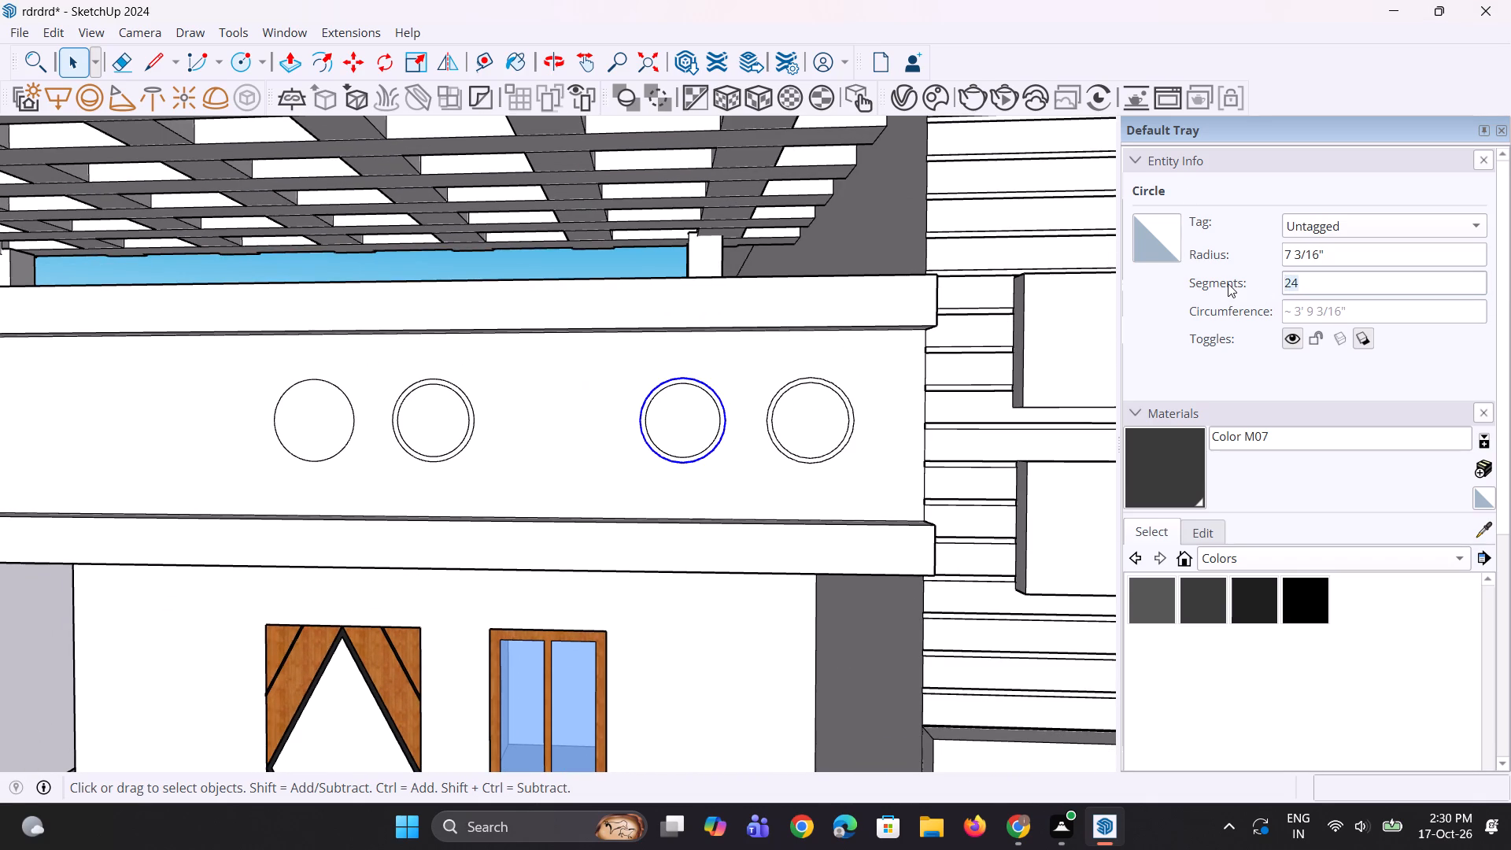
key(Right)
key(BackSpace)
key(5)
key(Return)
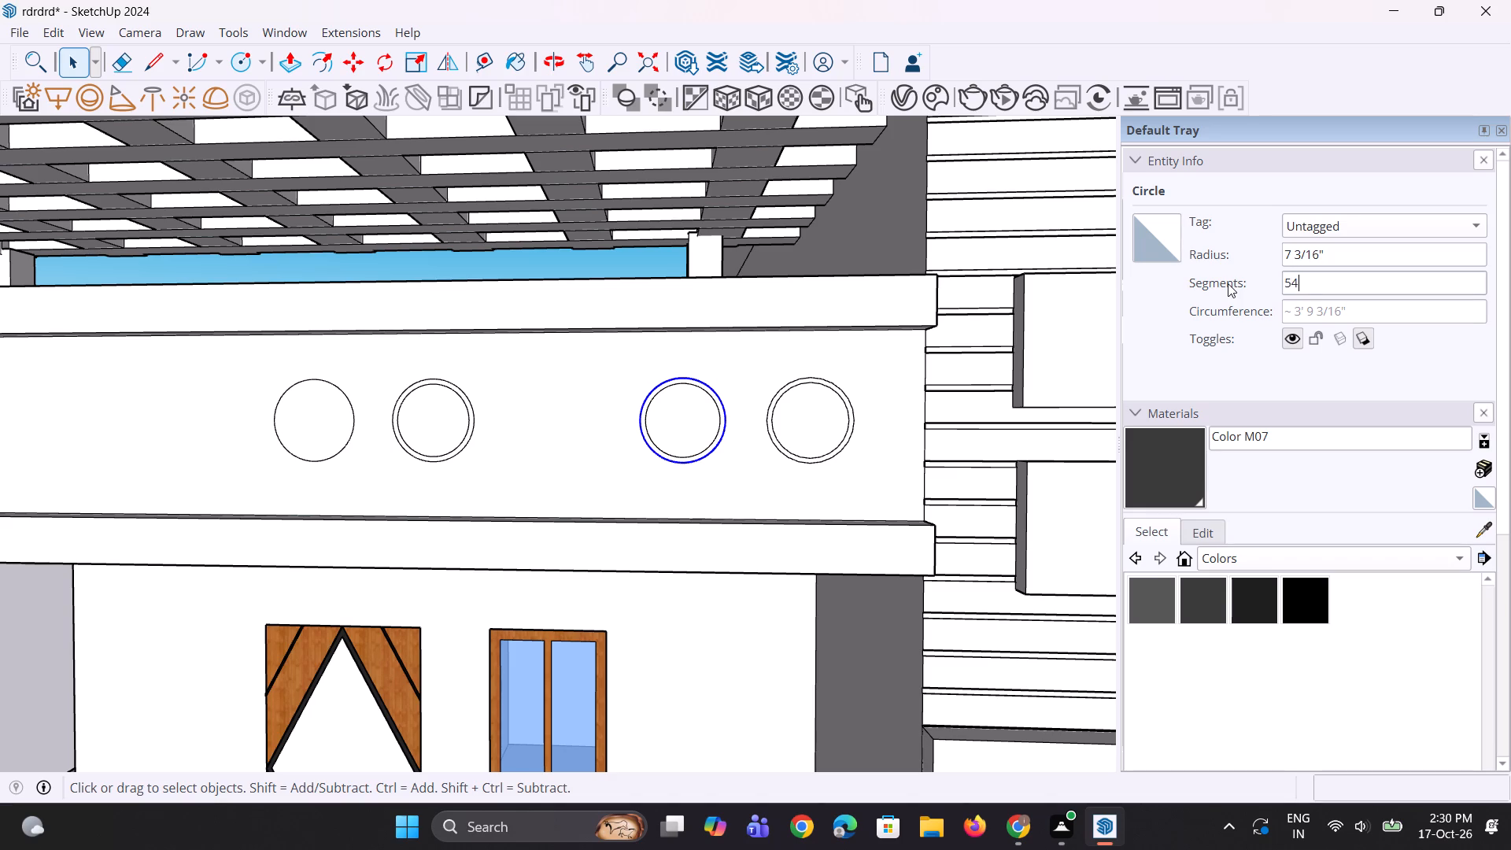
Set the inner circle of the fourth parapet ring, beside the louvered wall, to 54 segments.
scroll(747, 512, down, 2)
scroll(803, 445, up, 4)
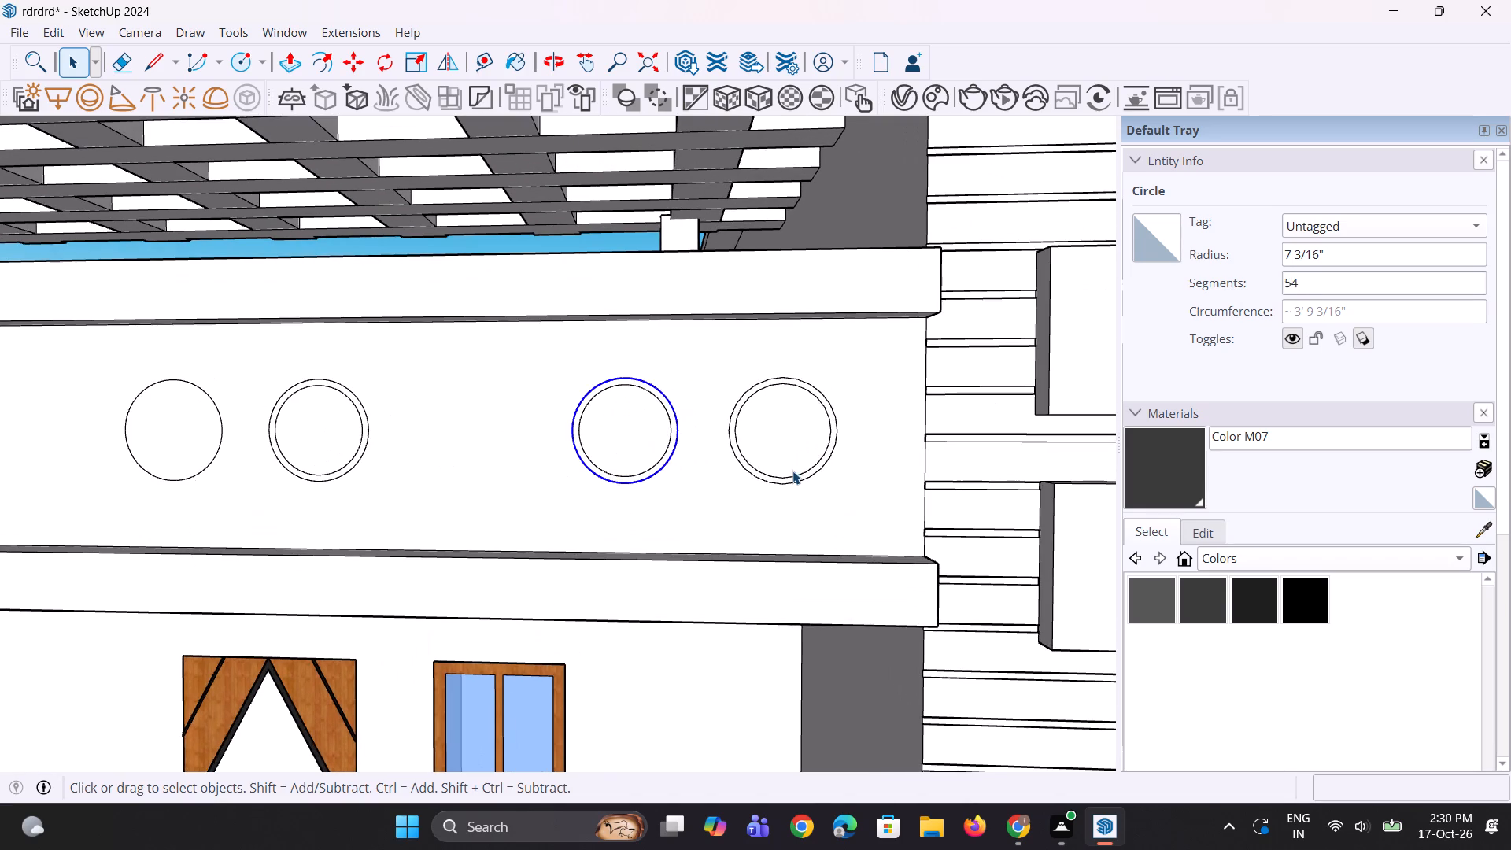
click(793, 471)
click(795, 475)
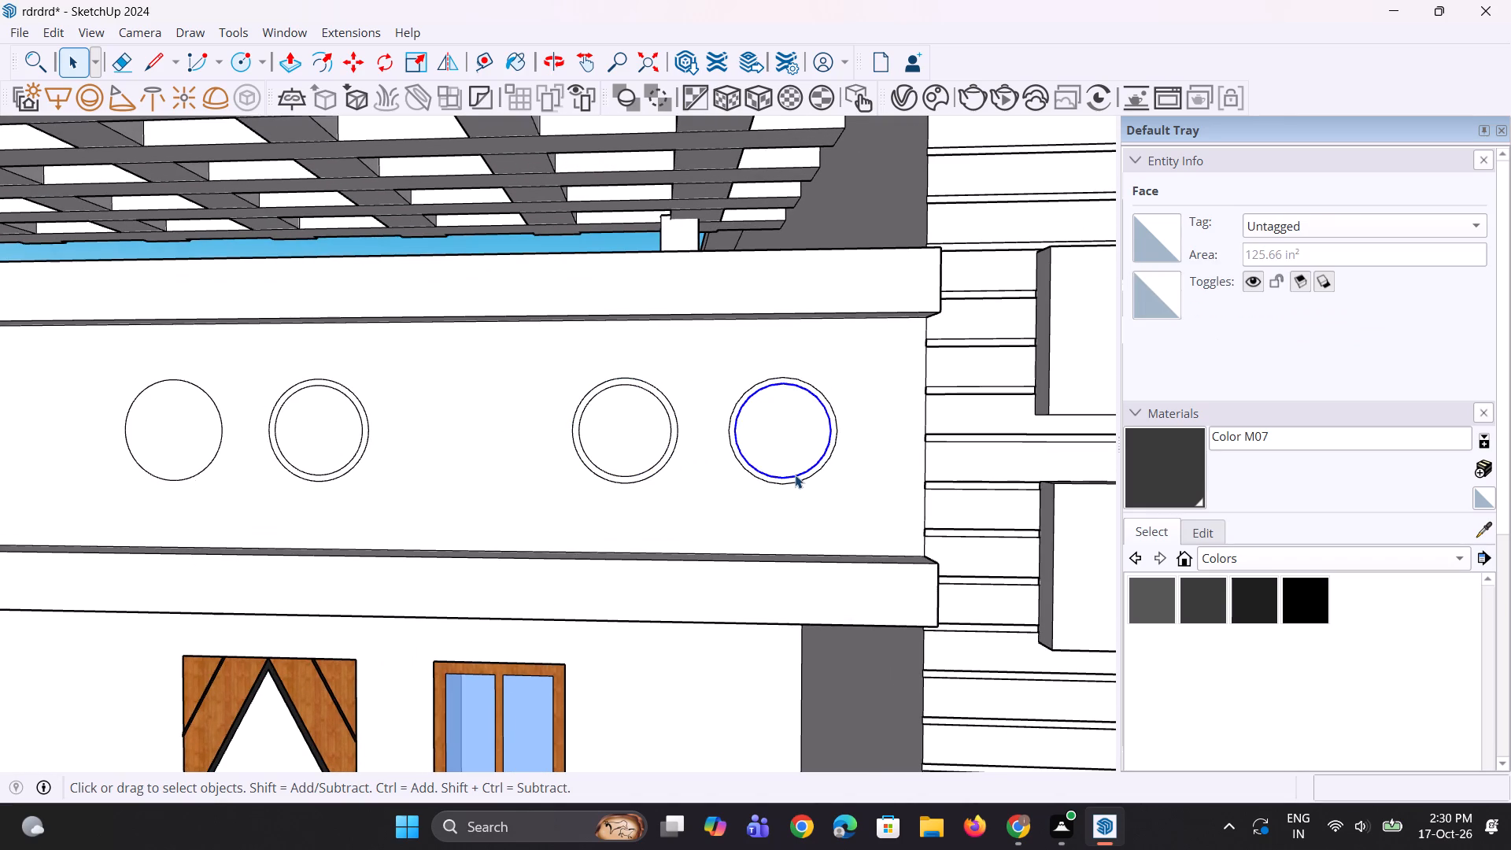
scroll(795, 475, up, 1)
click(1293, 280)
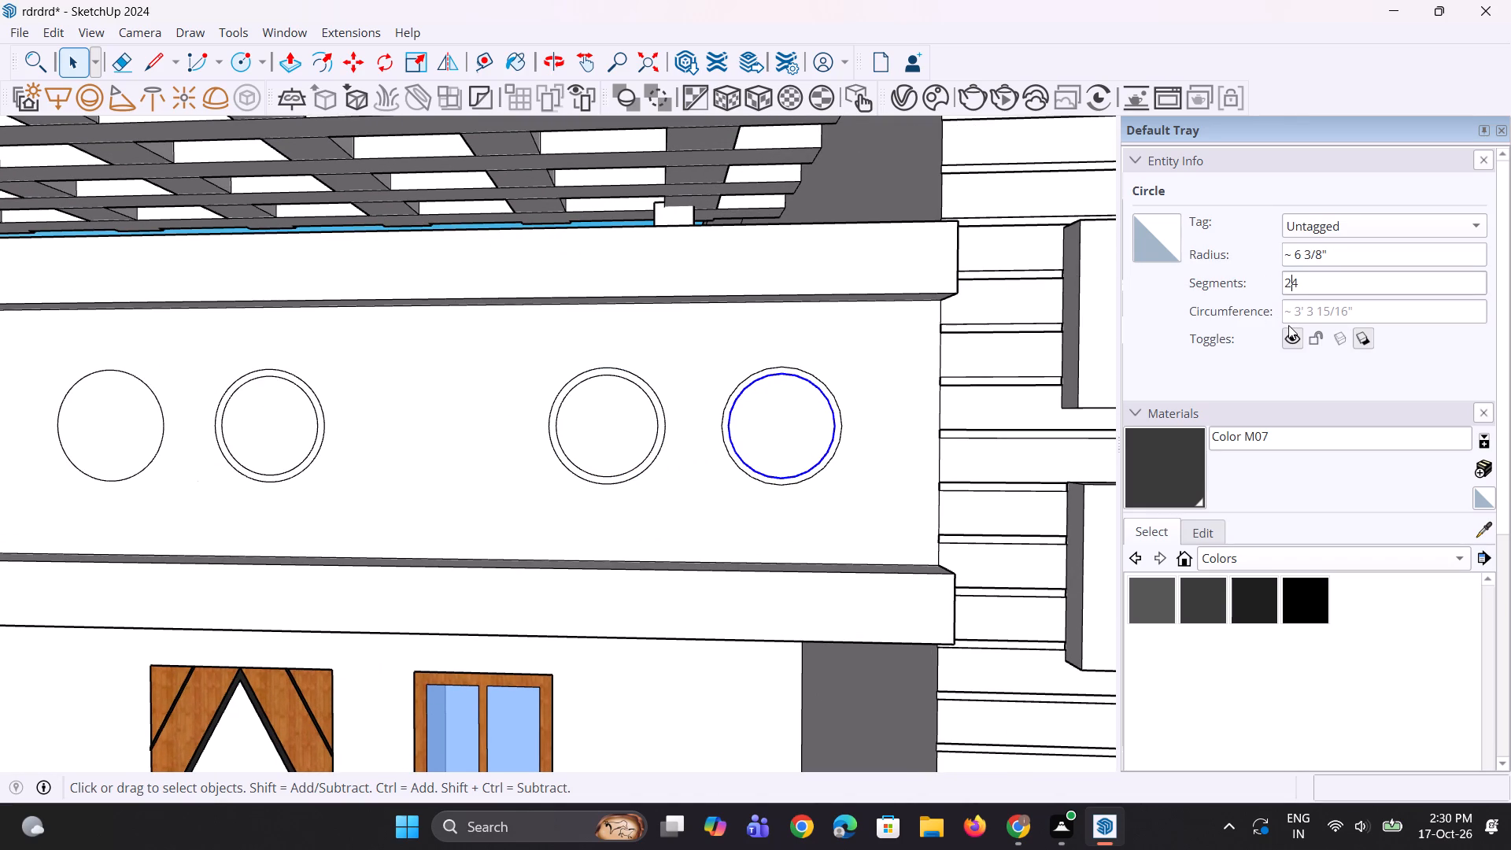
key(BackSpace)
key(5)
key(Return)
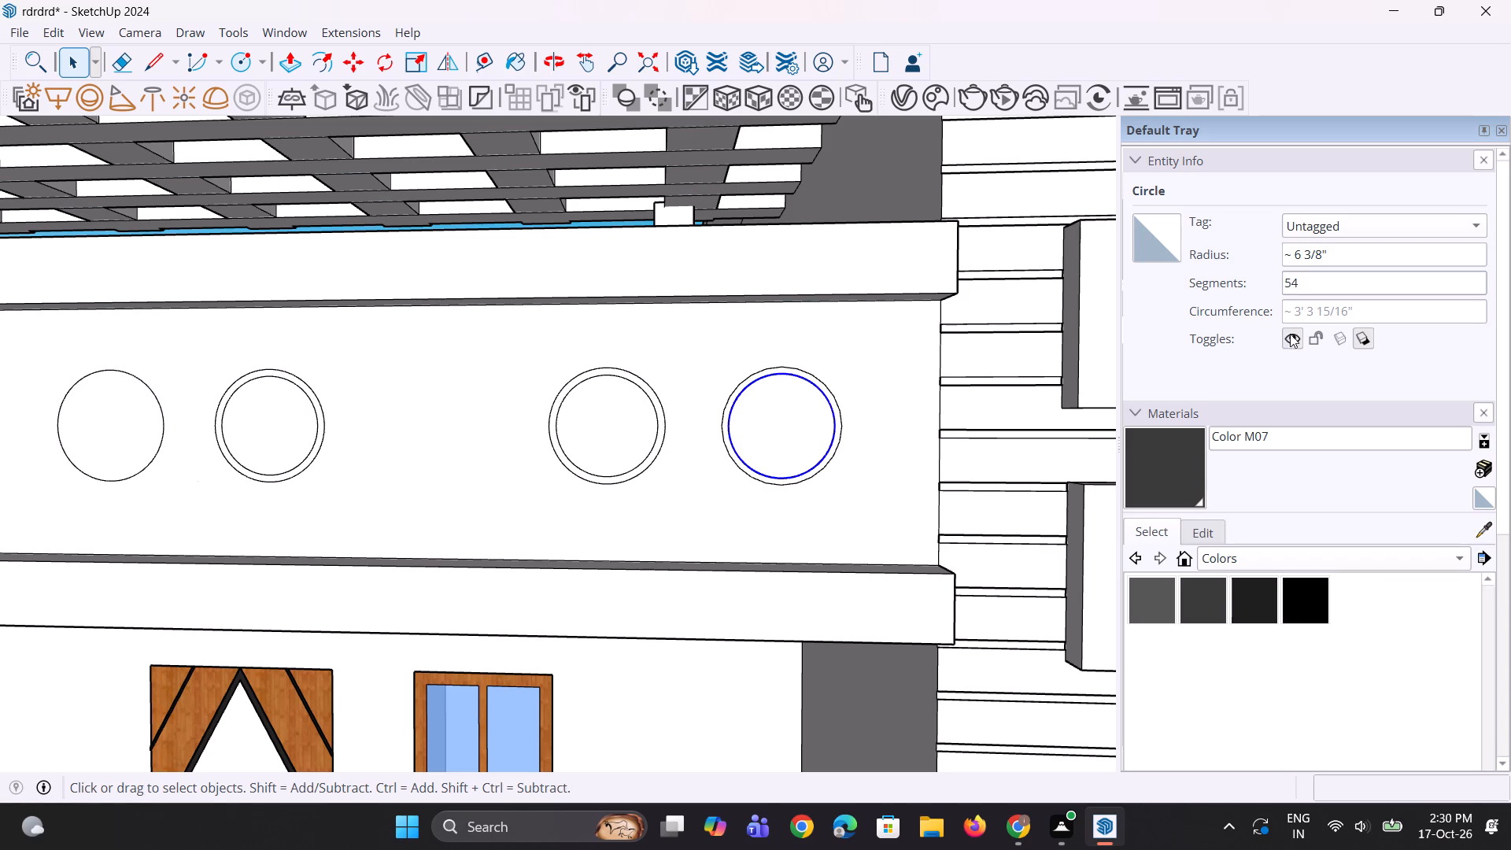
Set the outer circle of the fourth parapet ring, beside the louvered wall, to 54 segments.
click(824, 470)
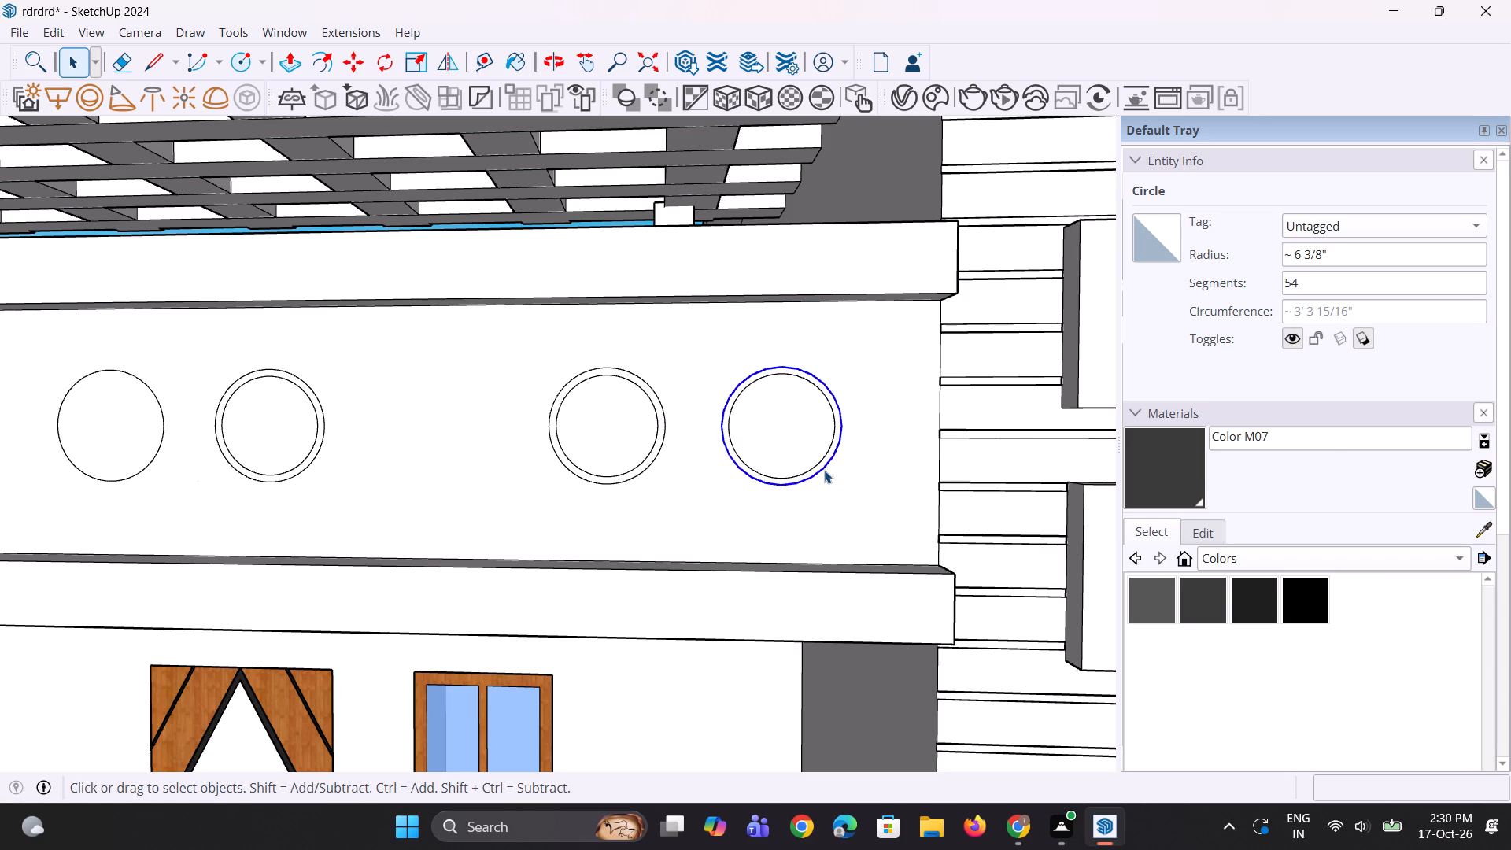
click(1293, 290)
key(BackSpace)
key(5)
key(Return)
Delete the fourth parapet ring, the first circle and the second ring, keeping only the third ring.
scroll(458, 390, down, 5)
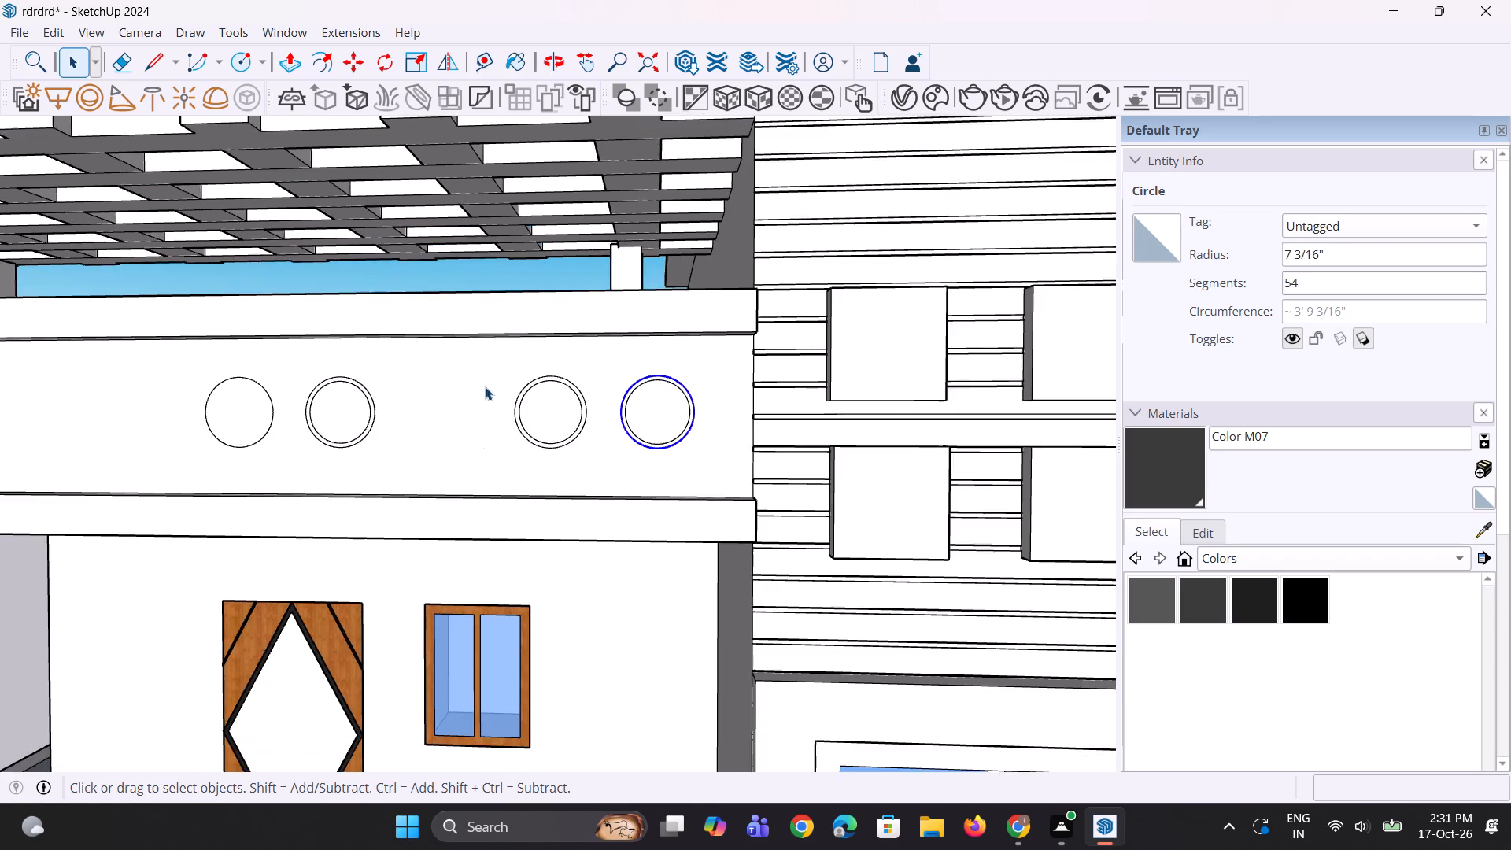
middle_drag(485, 386, 541, 288)
scroll(492, 371, down, 5)
middle_drag(479, 405, 481, 471)
scroll(619, 401, up, 3)
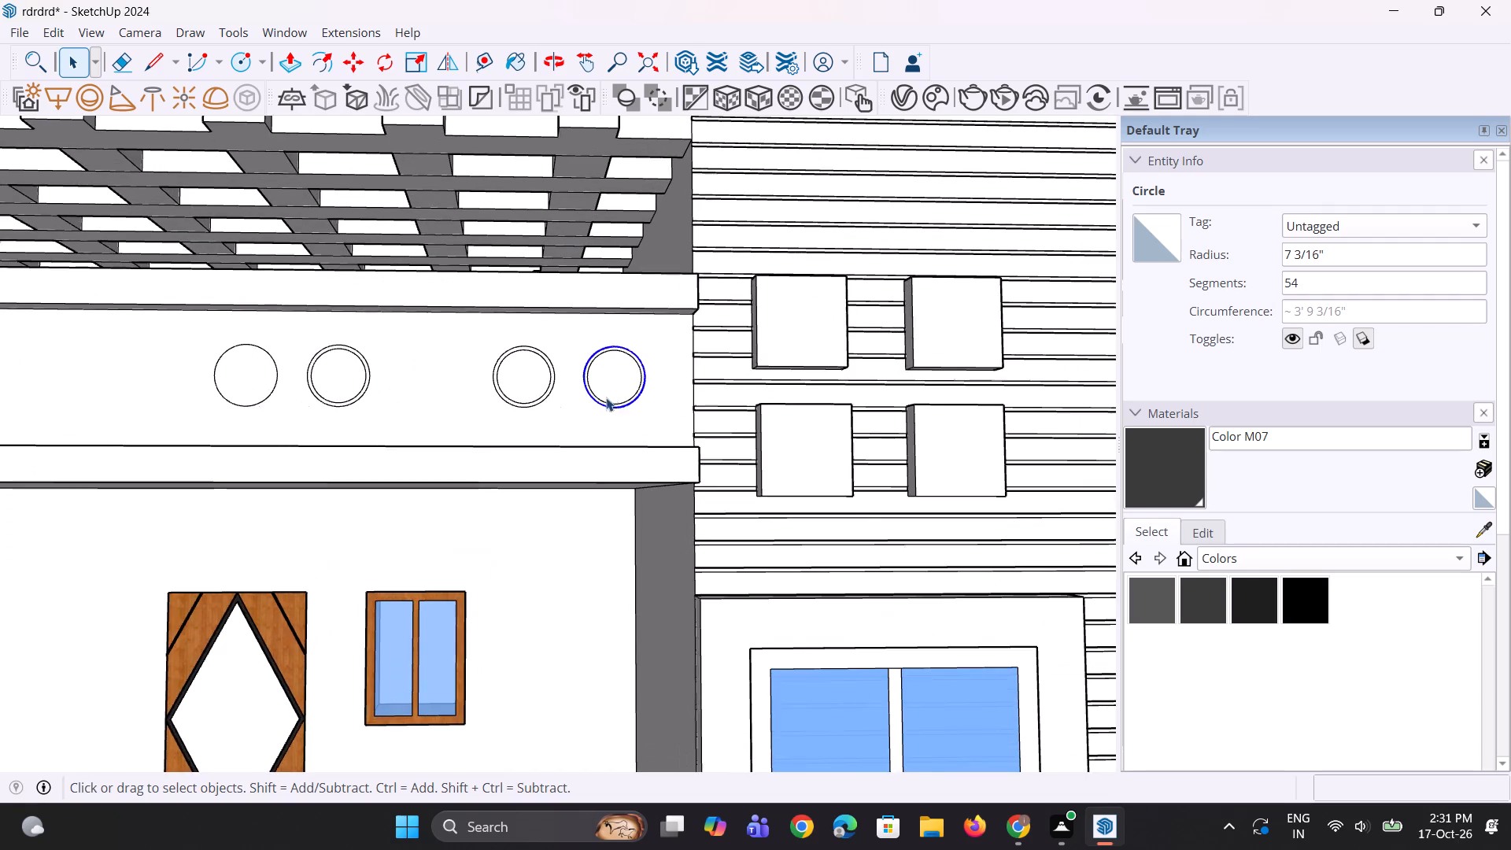
scroll(601, 396, up, 2)
drag(568, 334, 672, 436)
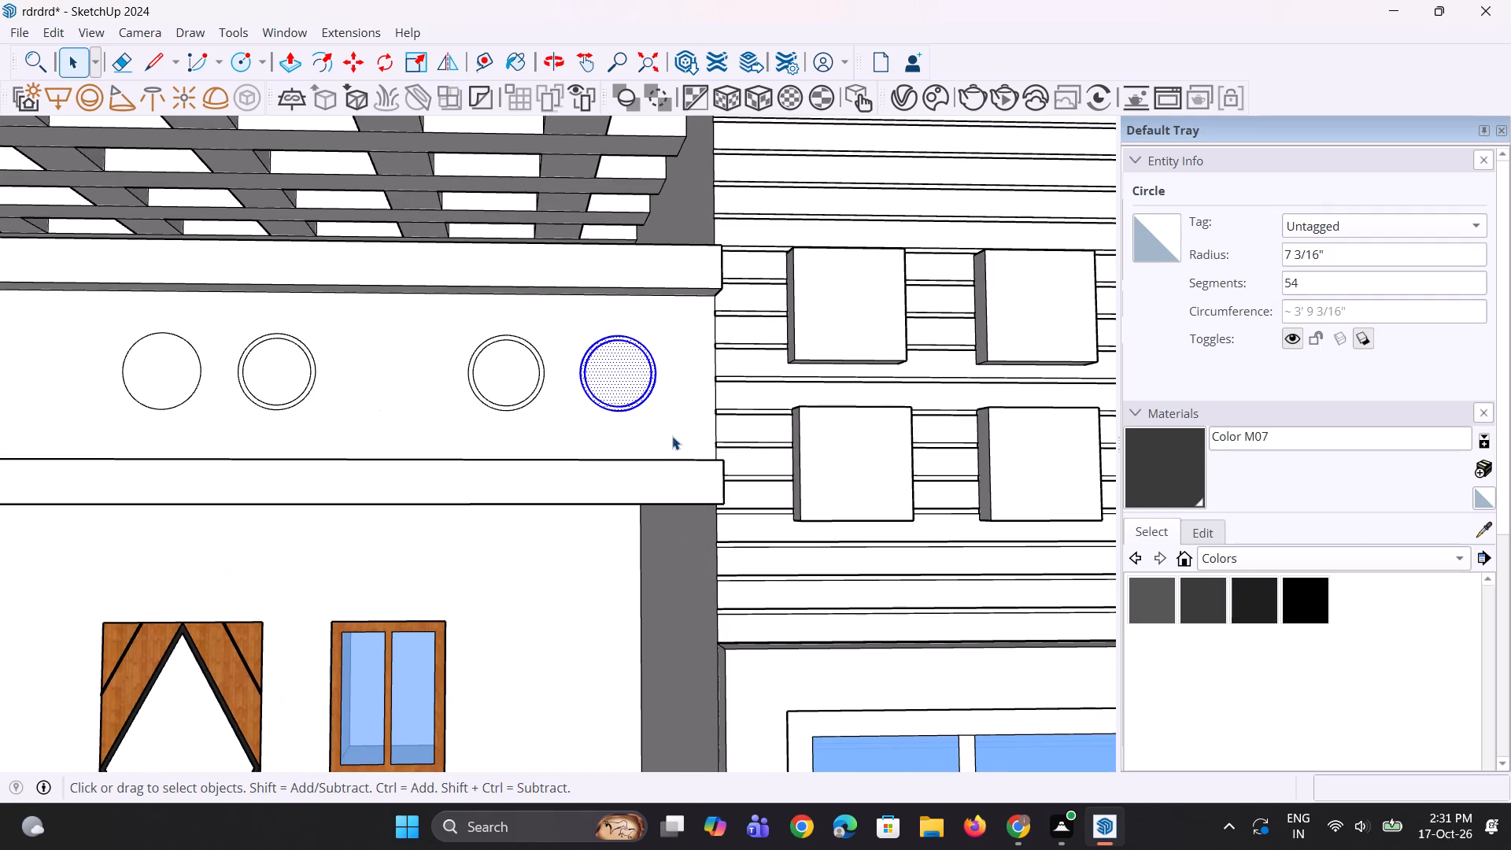
key(Delete)
drag(90, 317, 319, 394)
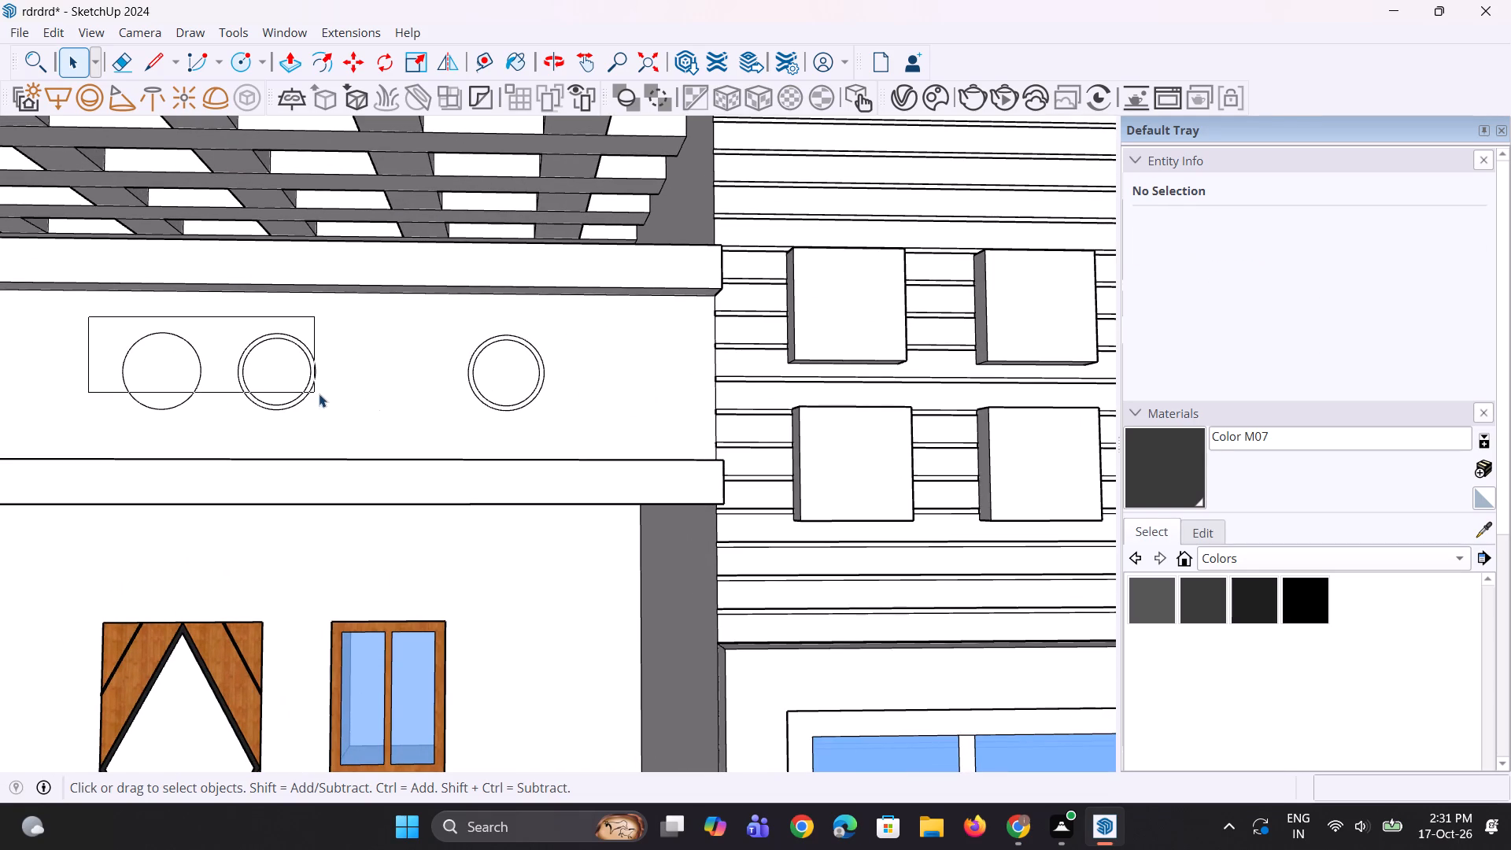
drag(319, 394, 333, 423)
key(Delete)
Copy the remaining parapet ring about 1' 5" horizontally toward the louvered wall to make a pair.
click(505, 365)
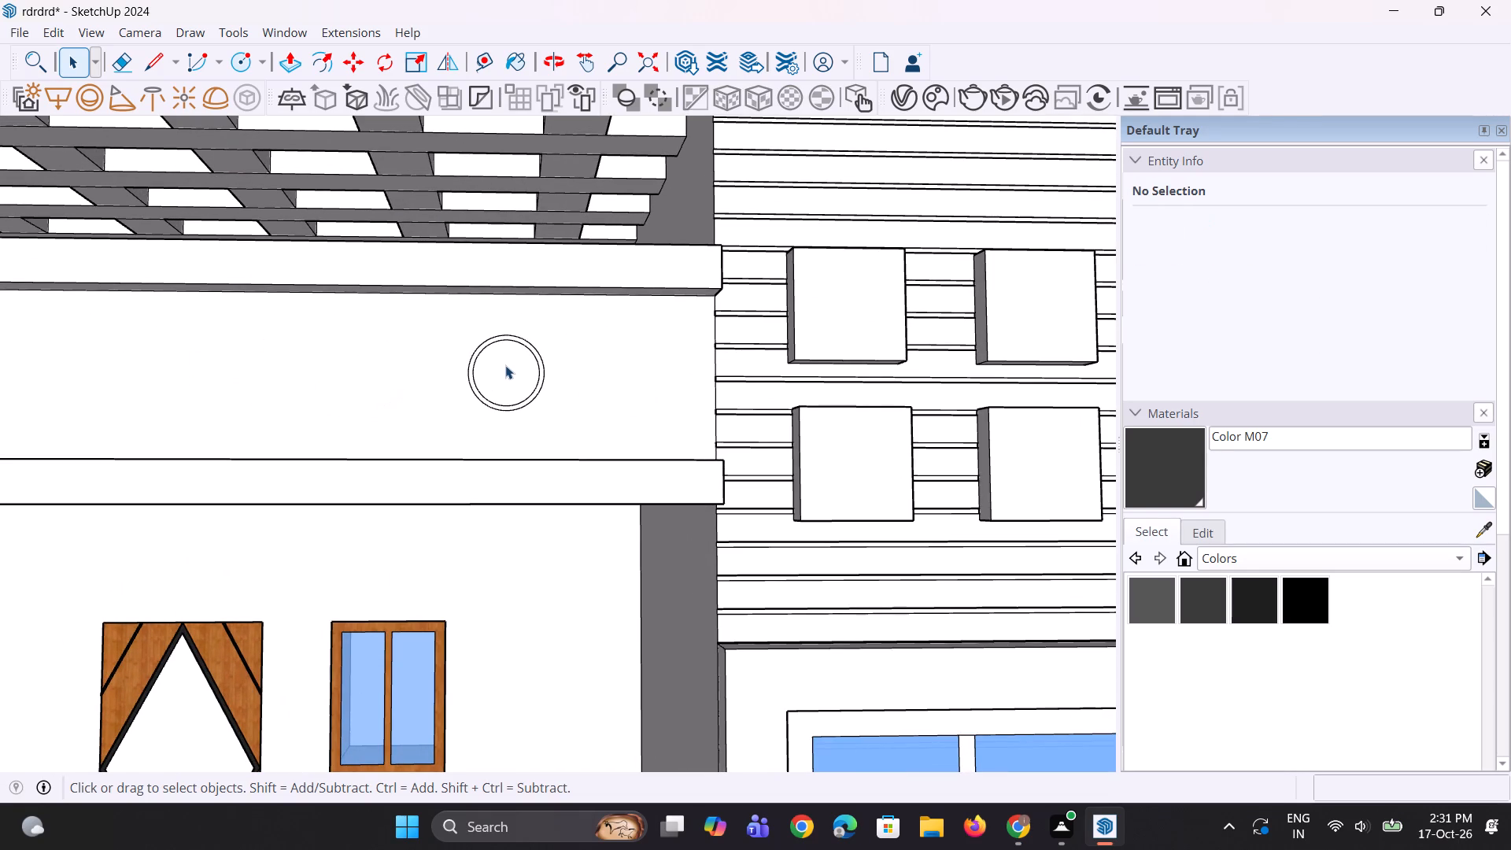
scroll(518, 373, up, 8)
ctrl+click(554, 386)
scroll(483, 382, down, 5)
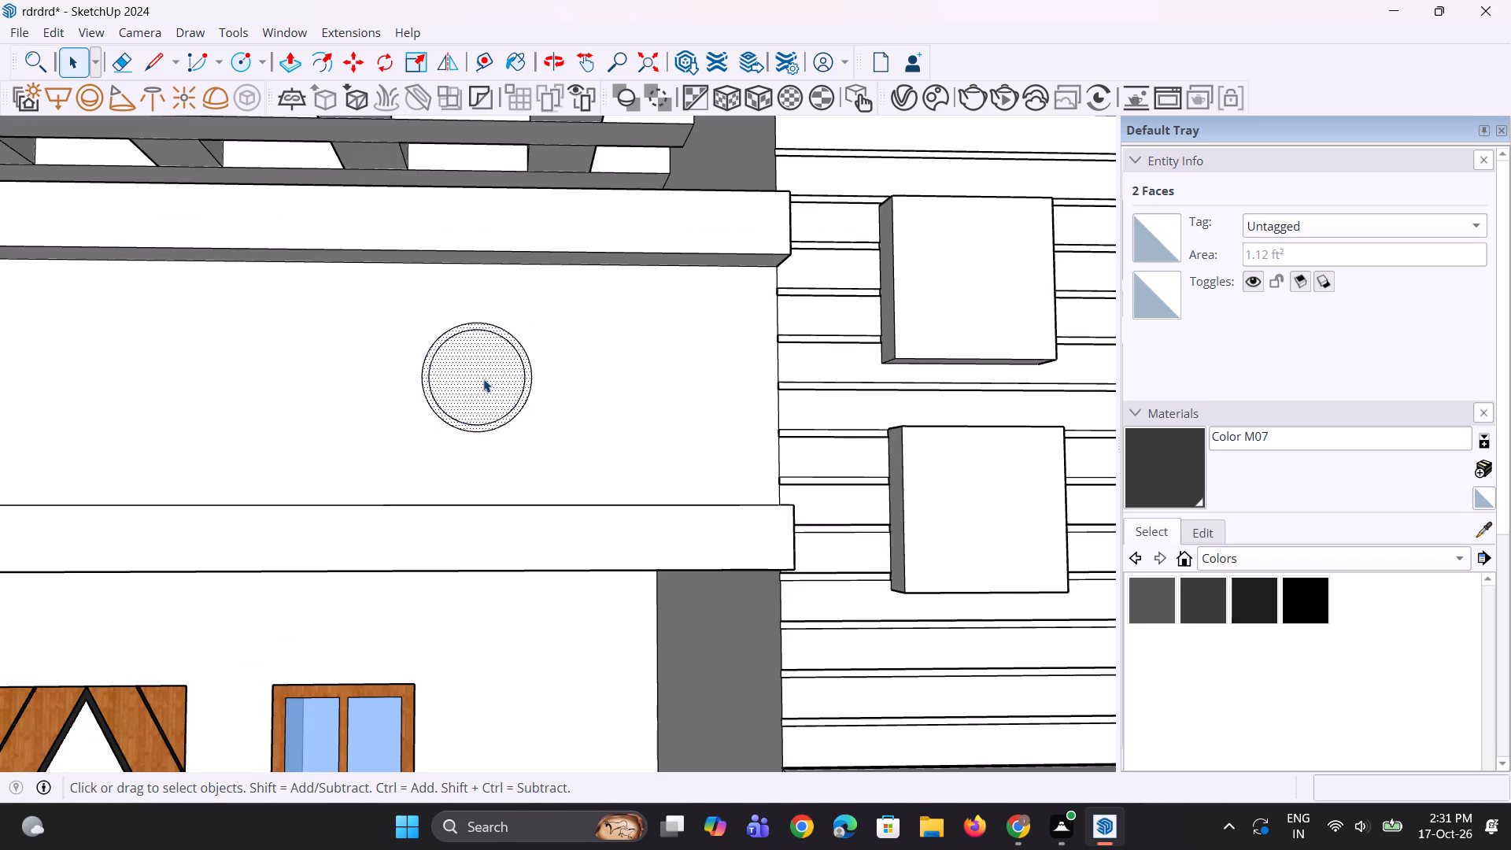
scroll(482, 376, down, 4)
key(m)
click(482, 376)
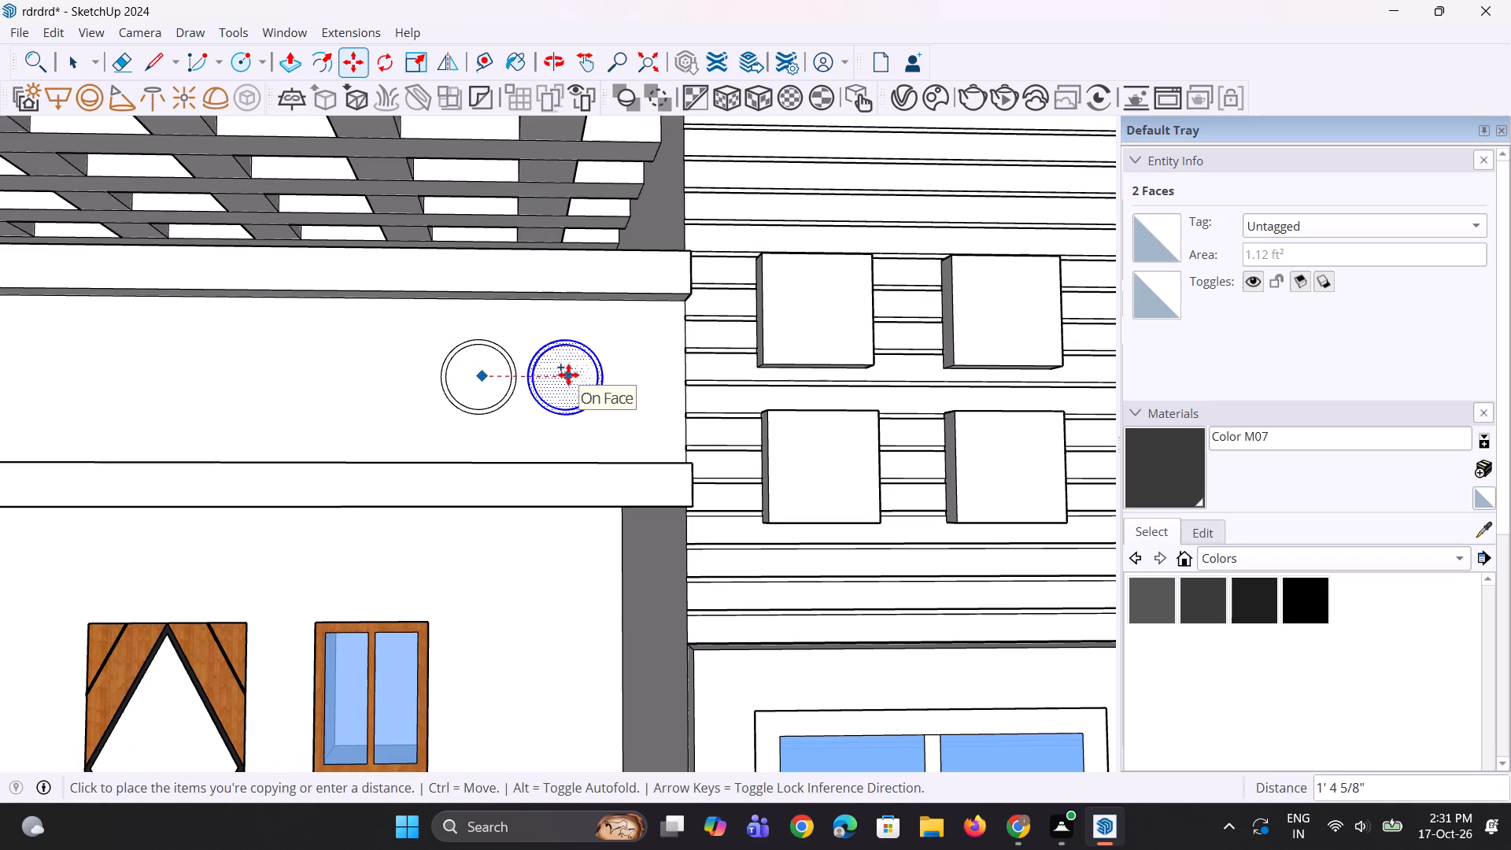
click(572, 375)
scroll(552, 416, down, 5)
key(space)
key(space)
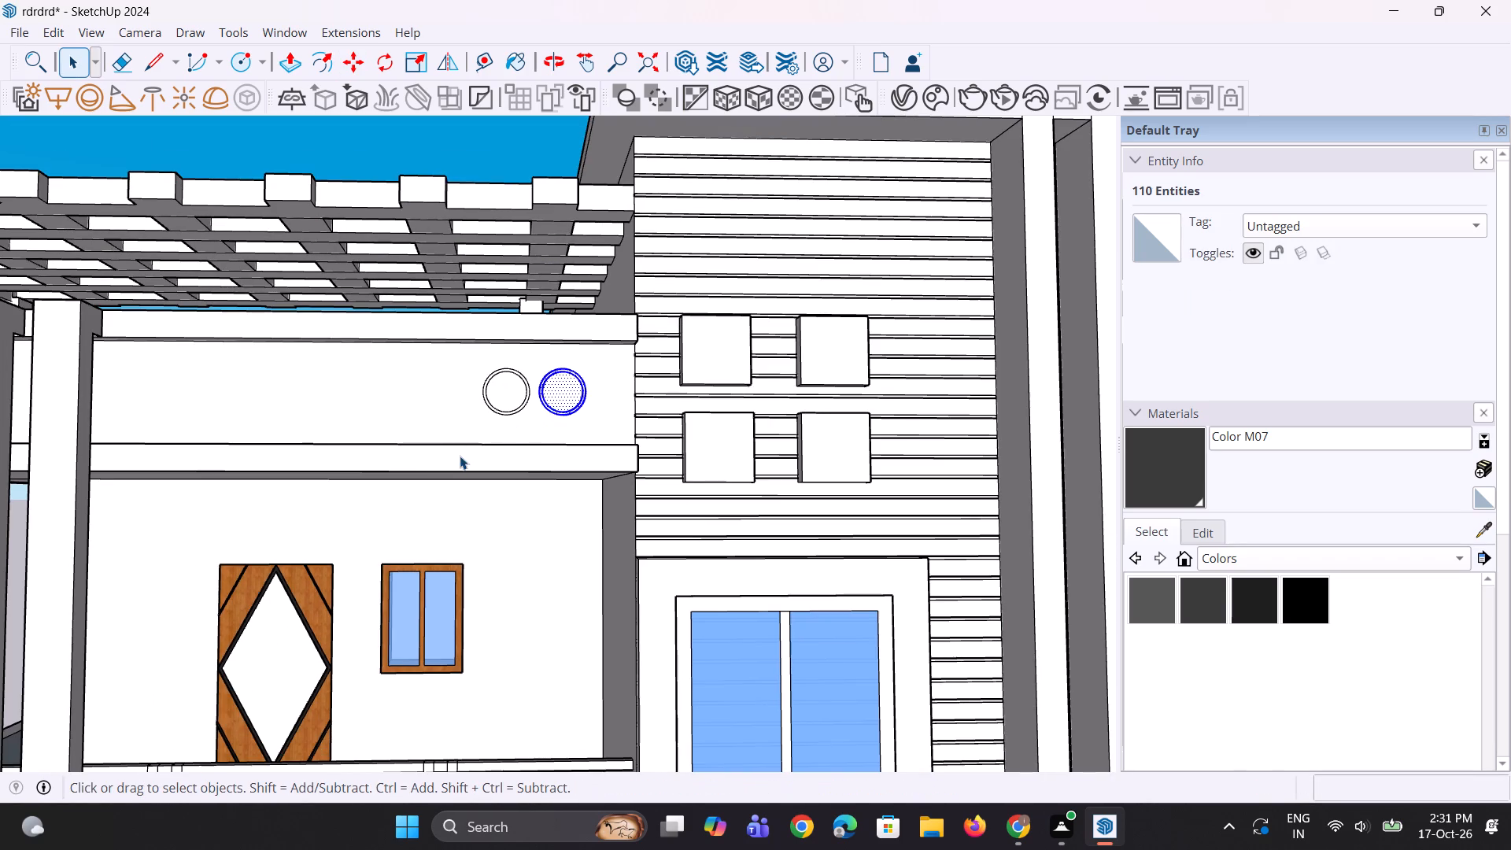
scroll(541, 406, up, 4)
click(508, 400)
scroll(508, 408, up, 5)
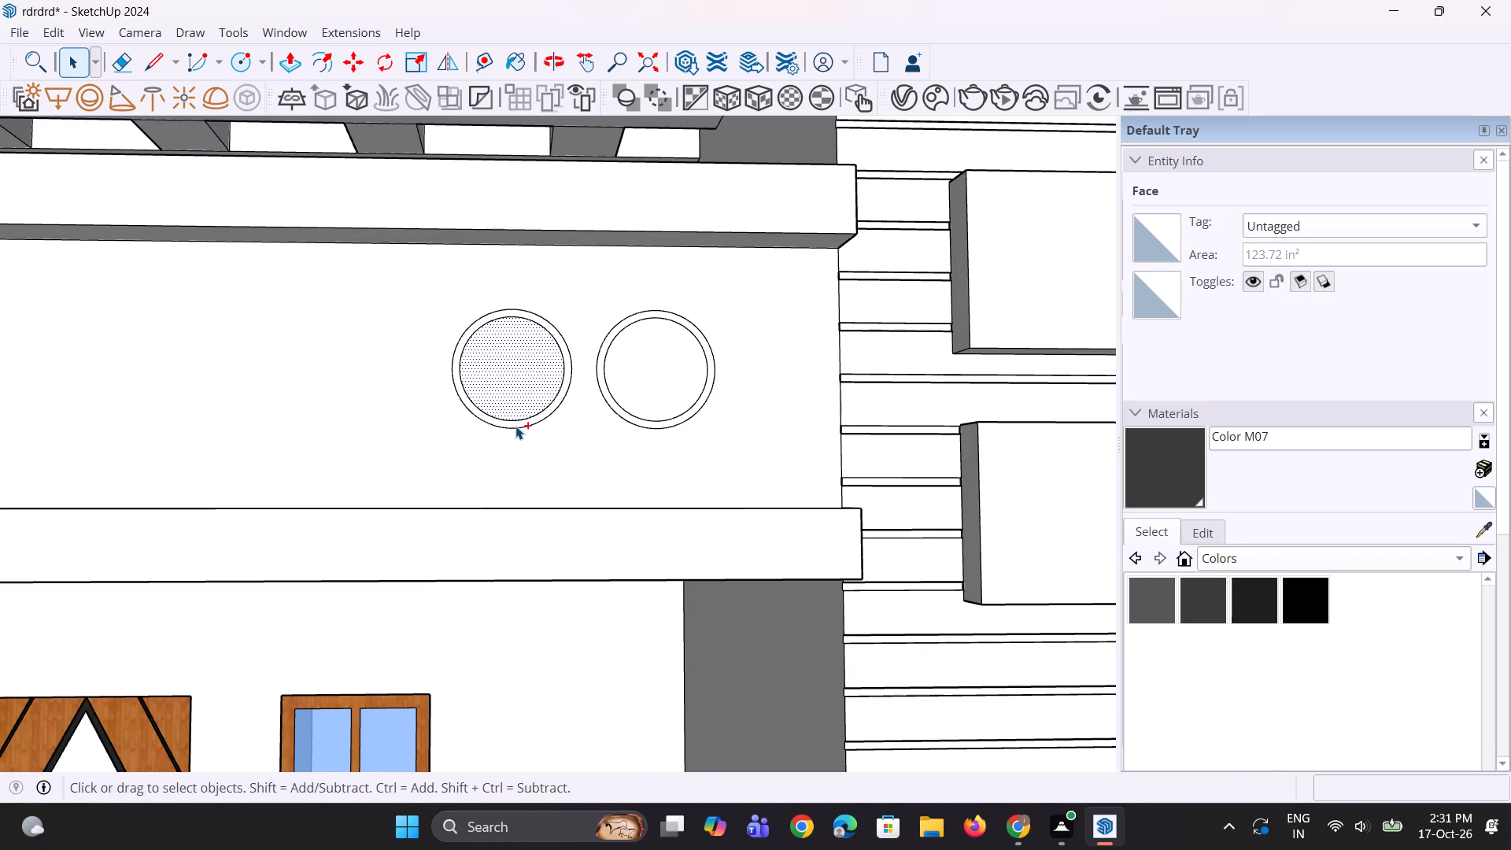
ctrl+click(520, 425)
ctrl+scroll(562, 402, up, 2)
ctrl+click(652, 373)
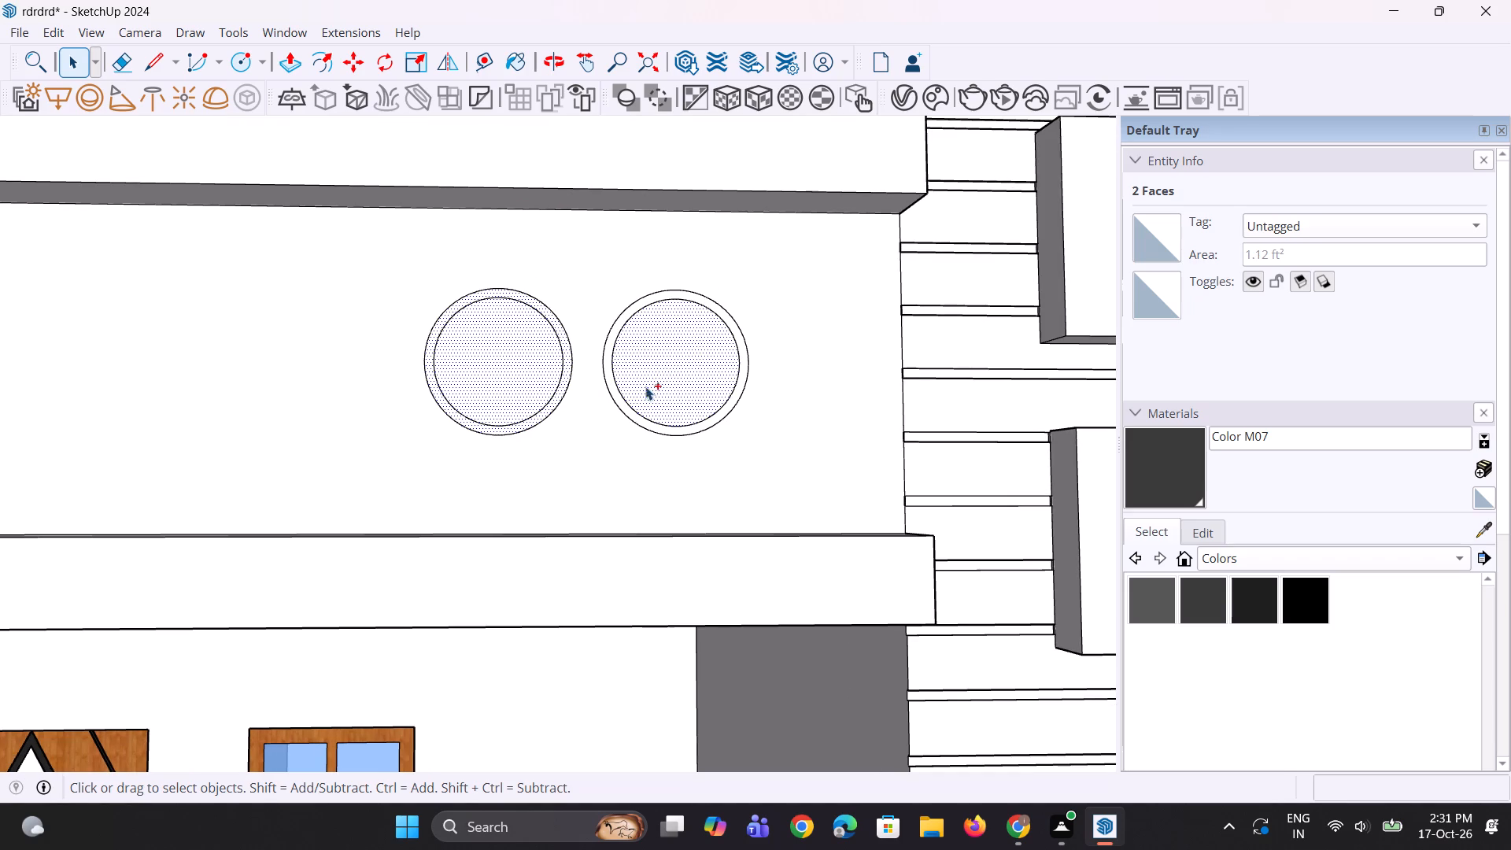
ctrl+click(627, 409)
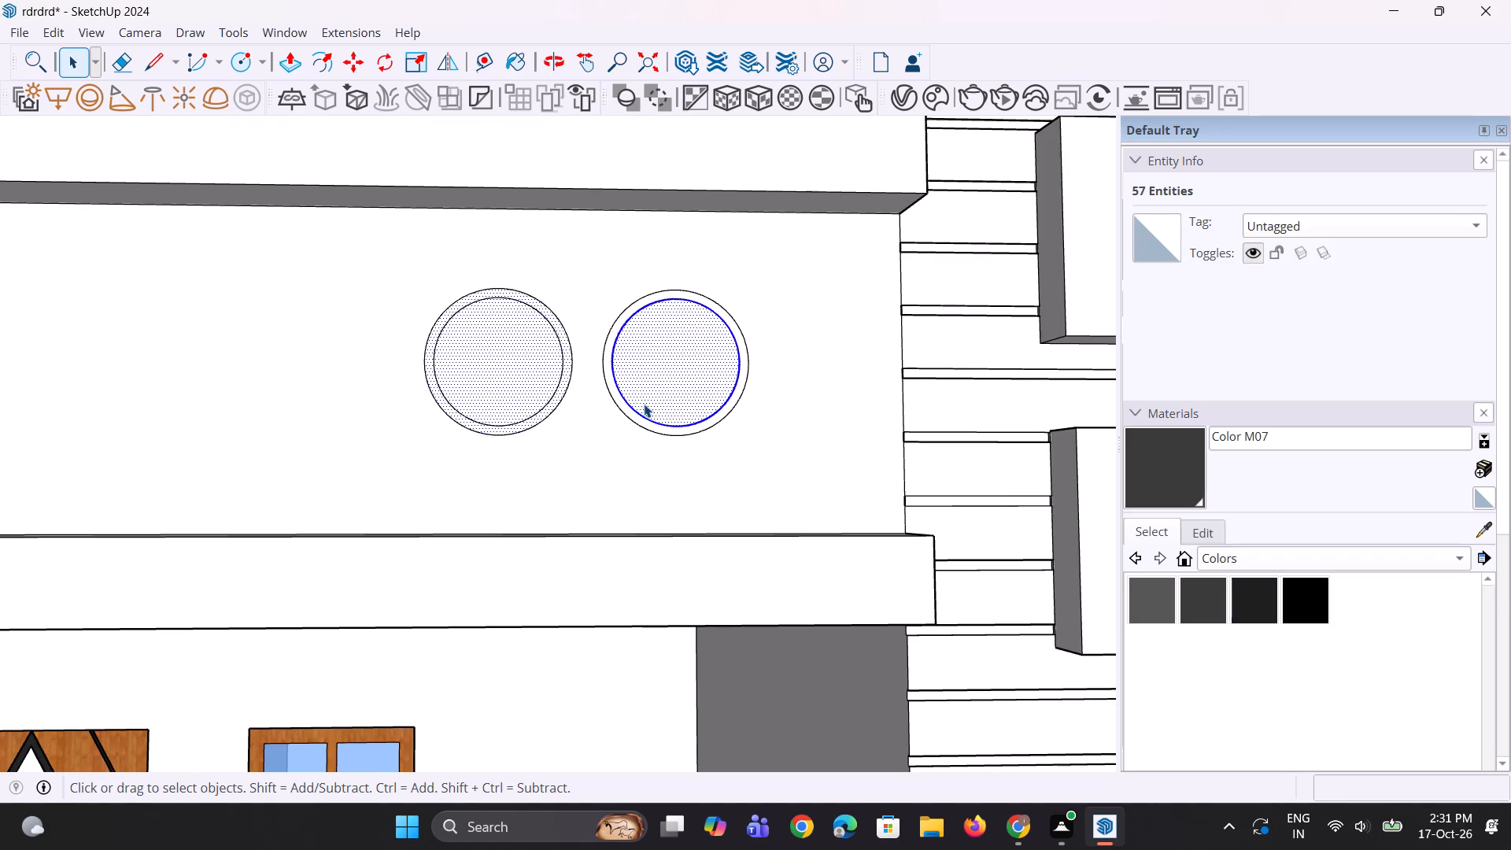
Copy the pair of parapet rings about 4' along the parapet, away from the louvered wall, to make a second pair.
click(485, 387)
scroll(500, 424, up, 3)
ctrl+click(502, 431)
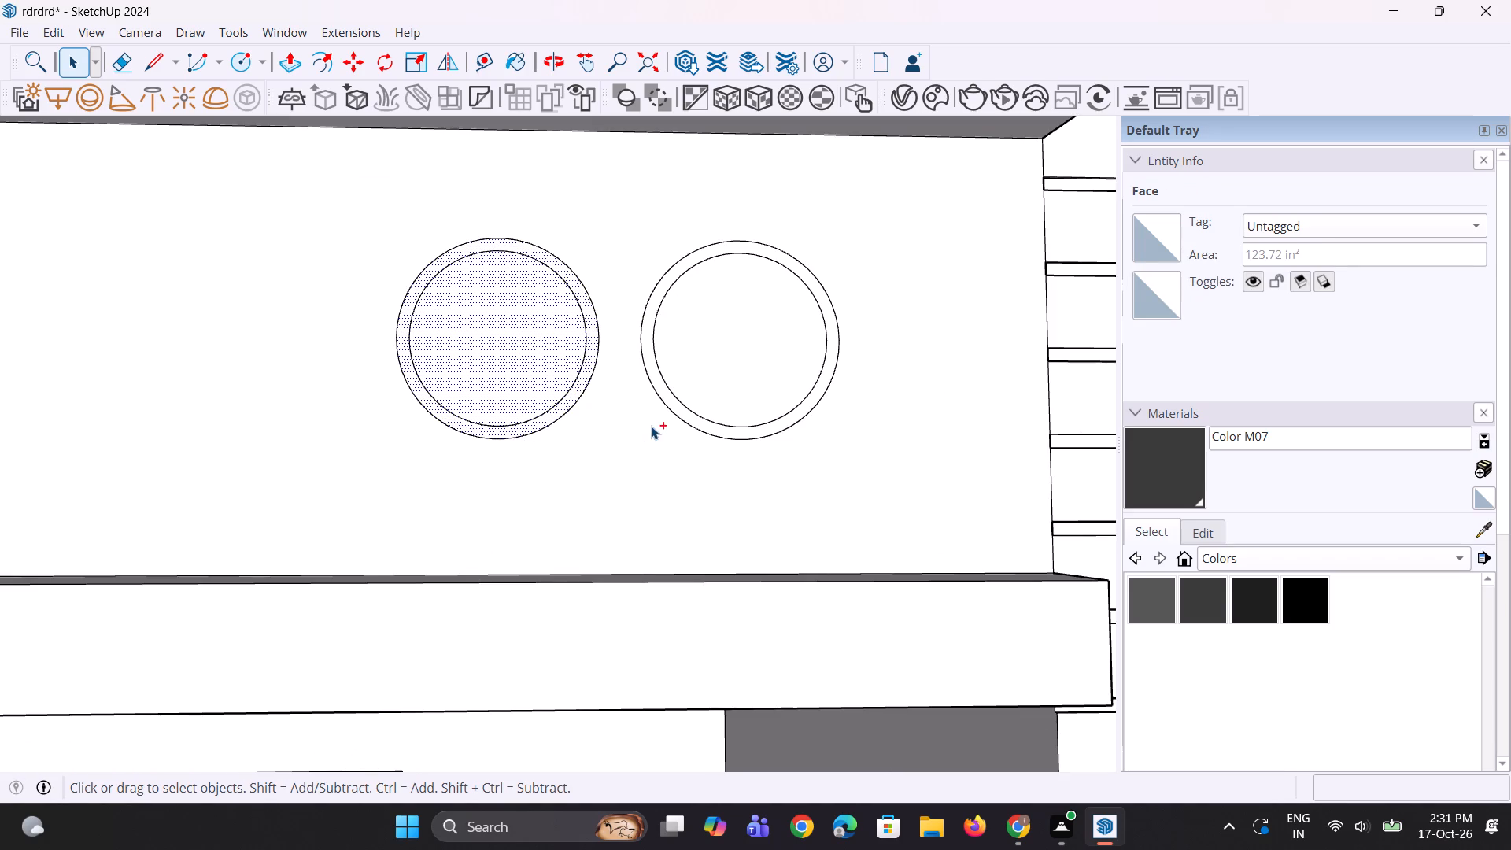
ctrl+scroll(663, 423, up, 1)
ctrl+click(684, 413)
ctrl+click(712, 387)
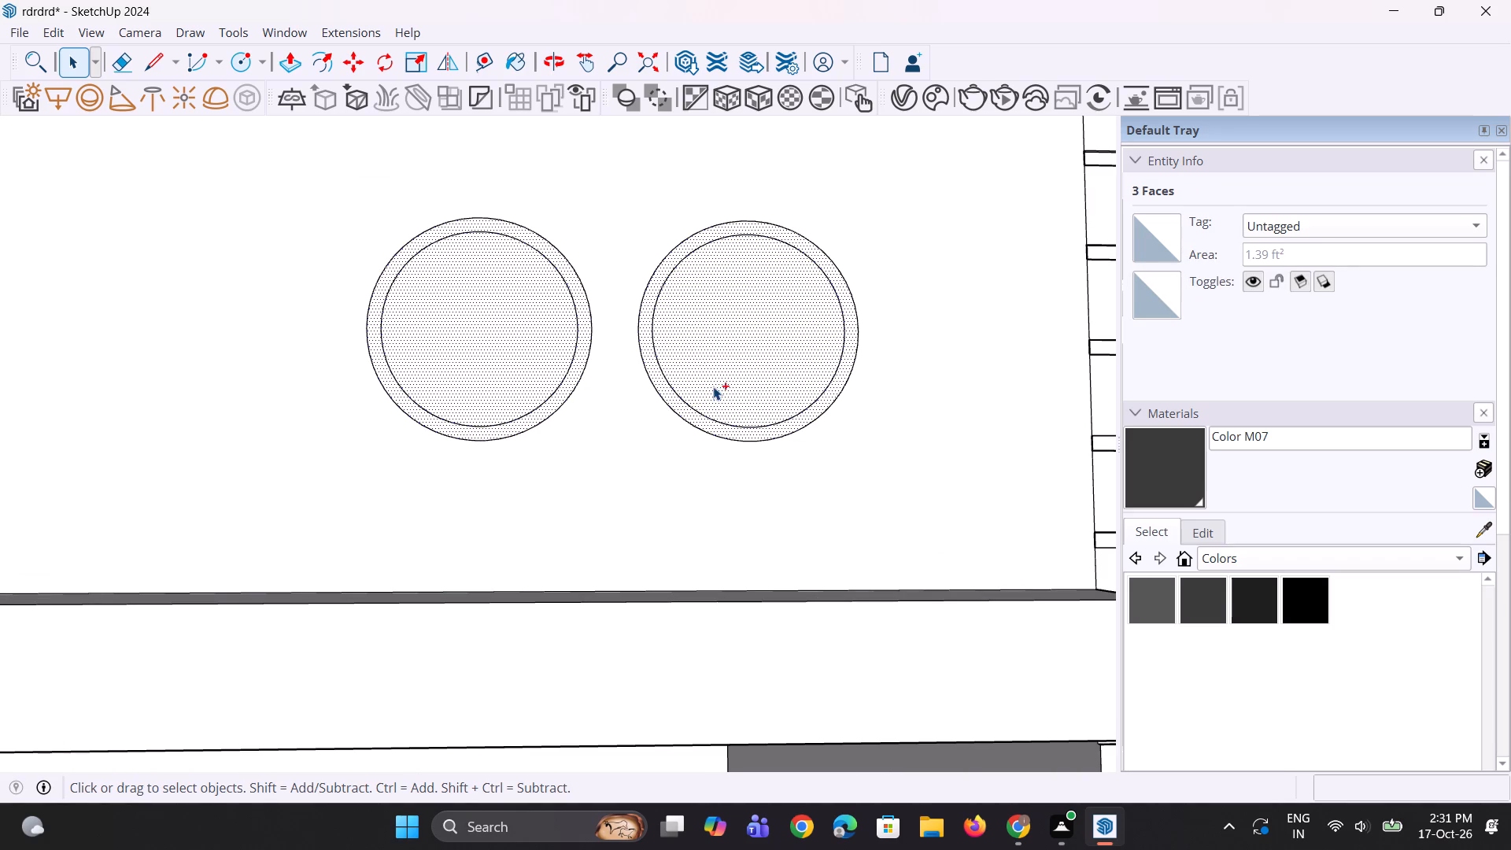
scroll(689, 397, down, 14)
middle_drag(463, 423, 485, 471)
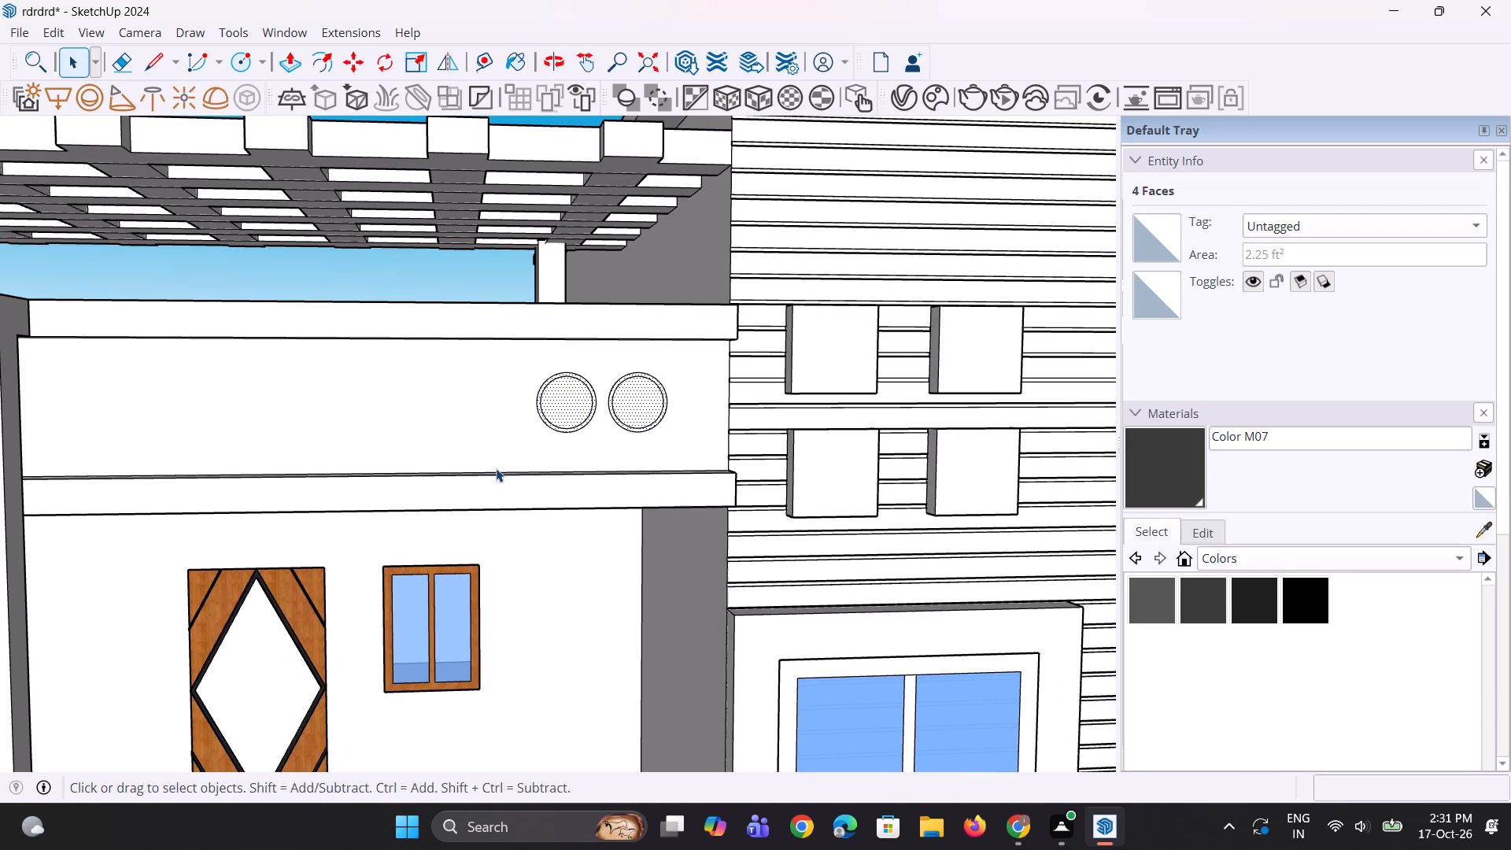
key(m)
click(578, 409)
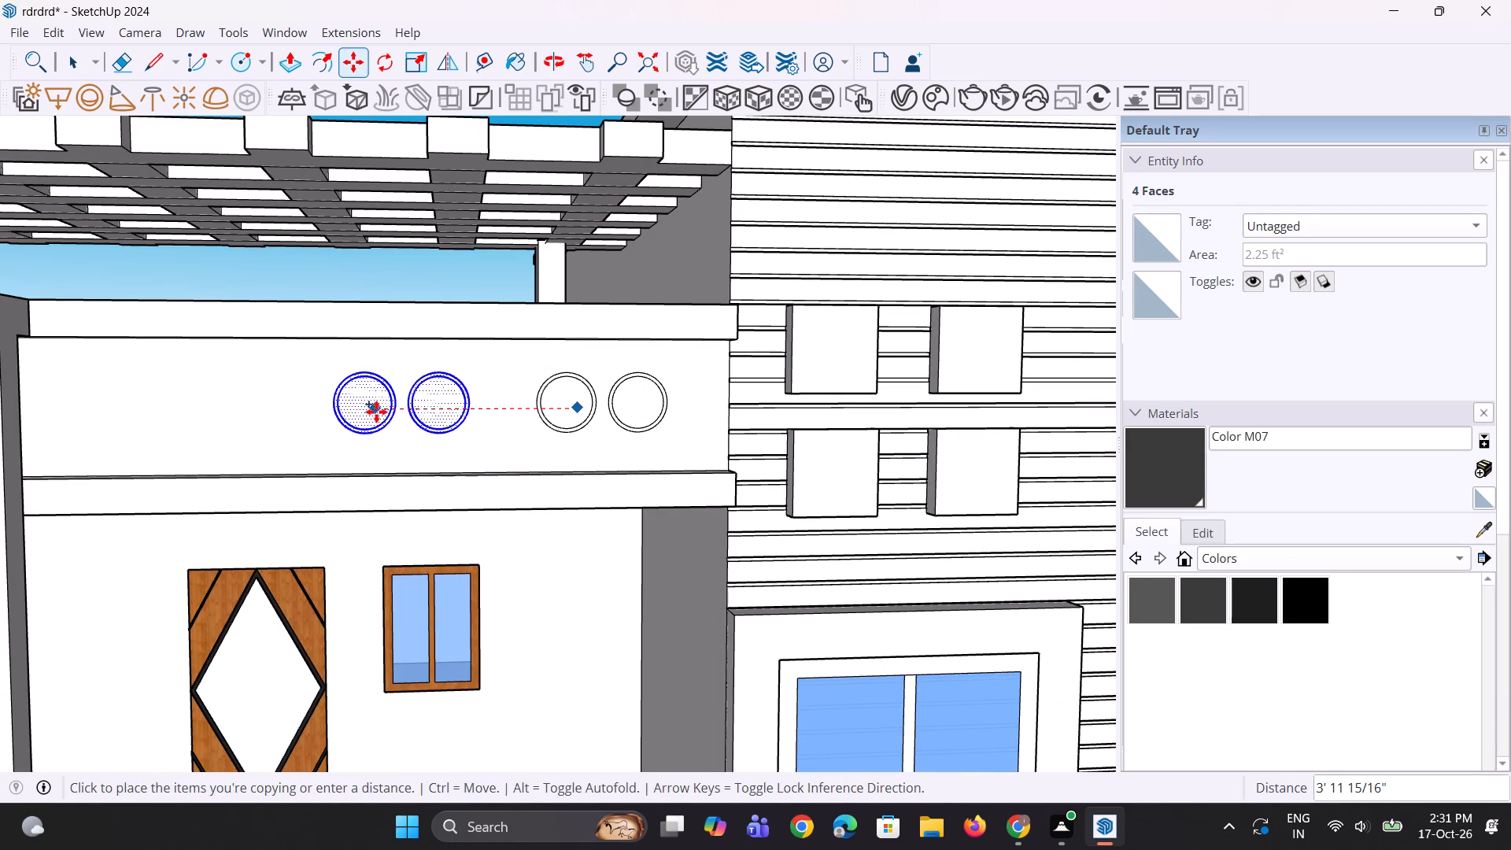
click(376, 412)
scroll(433, 483, down, 5)
middle_drag(423, 466, 423, 438)
key(space)
key(space)
click(464, 183)
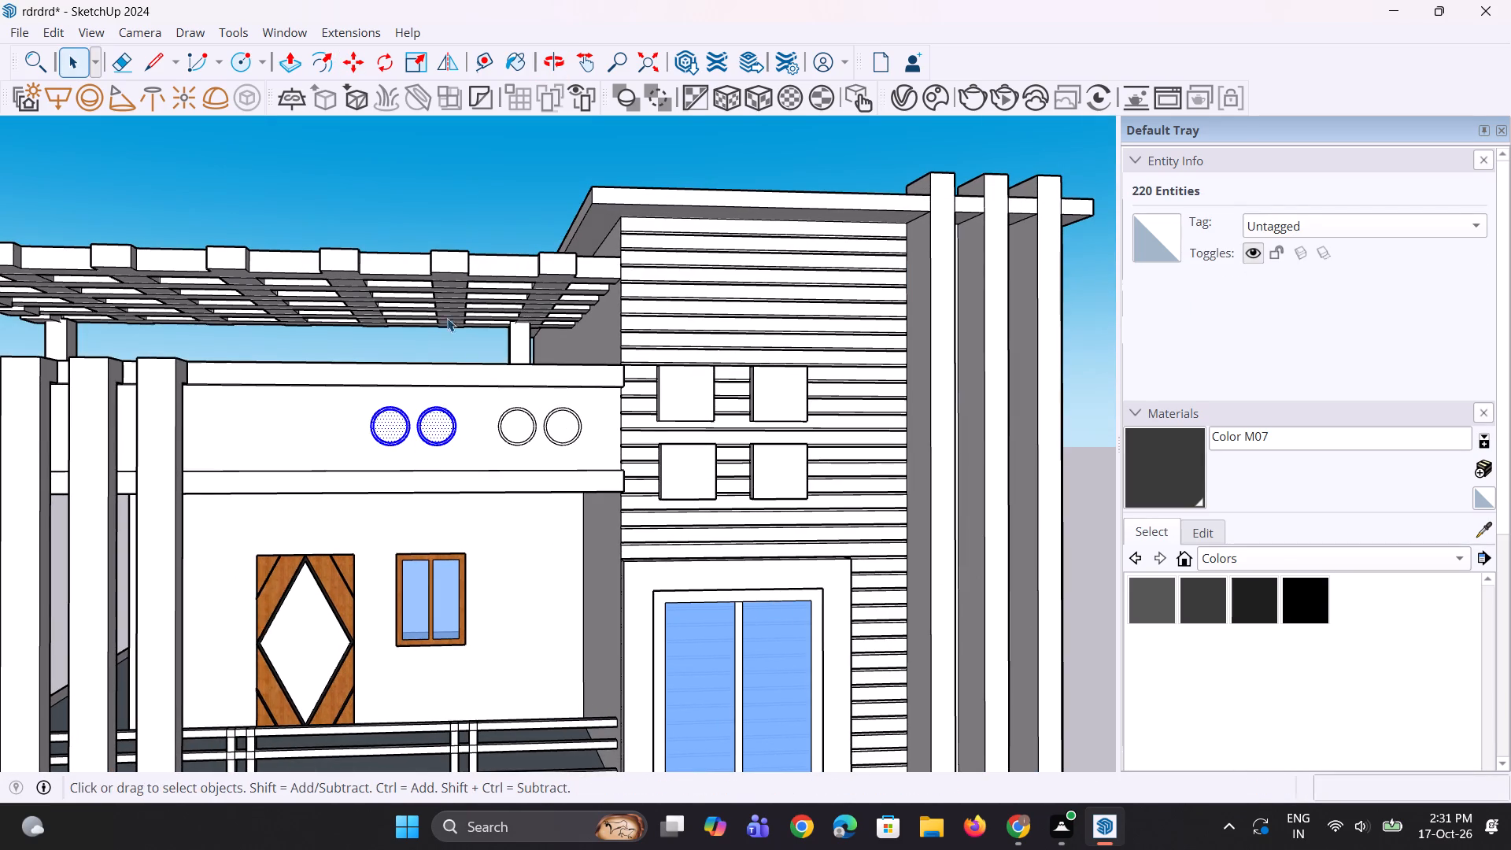
Push the inner circles of all four parapet rings about 8 9/16" into the wall with Push/Pull.
middle_drag(434, 390, 353, 471)
scroll(336, 475, up, 4)
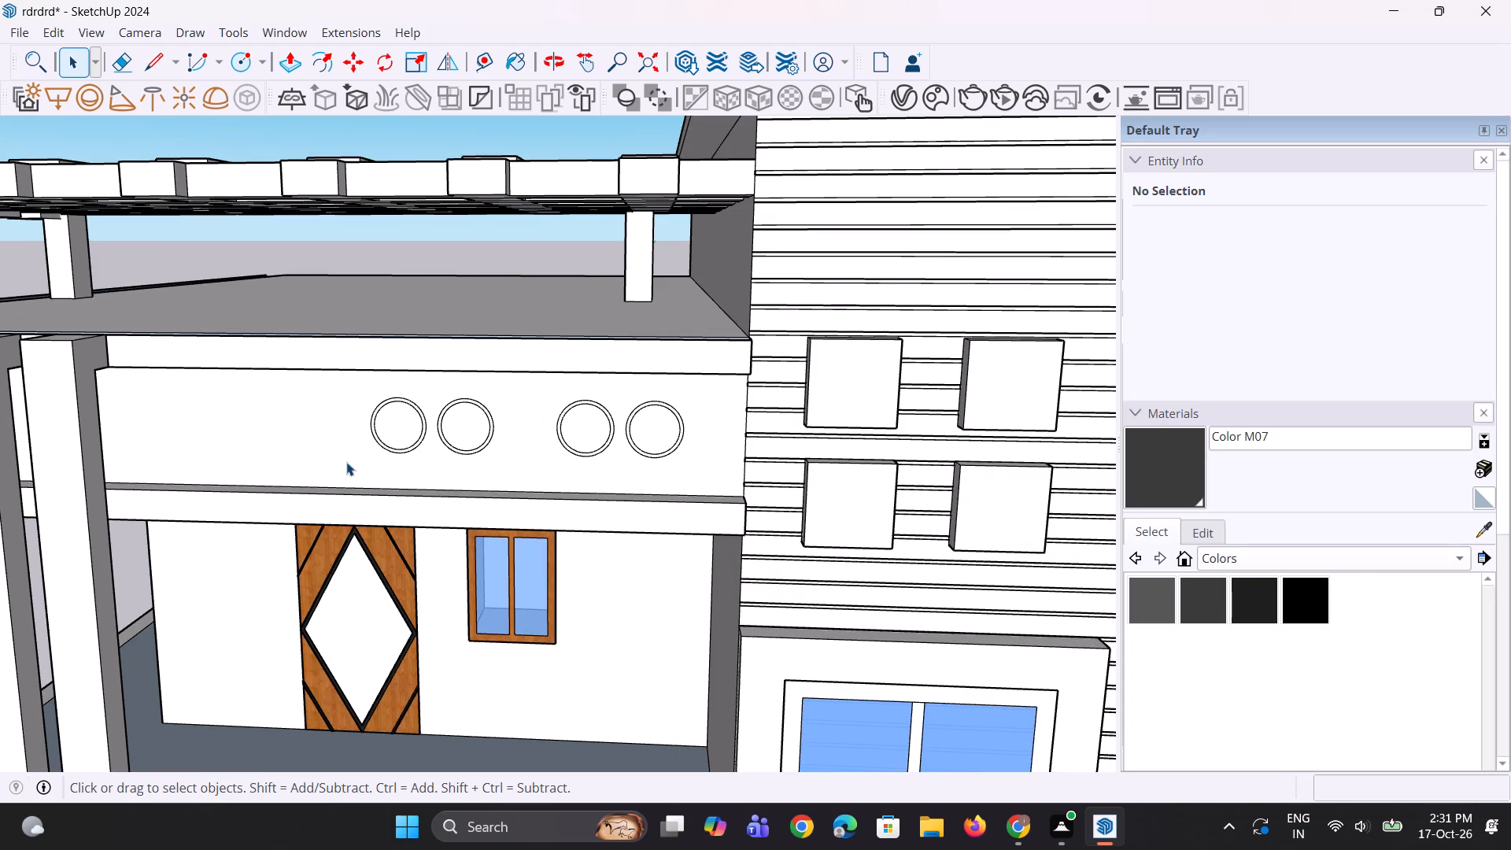
key(p)
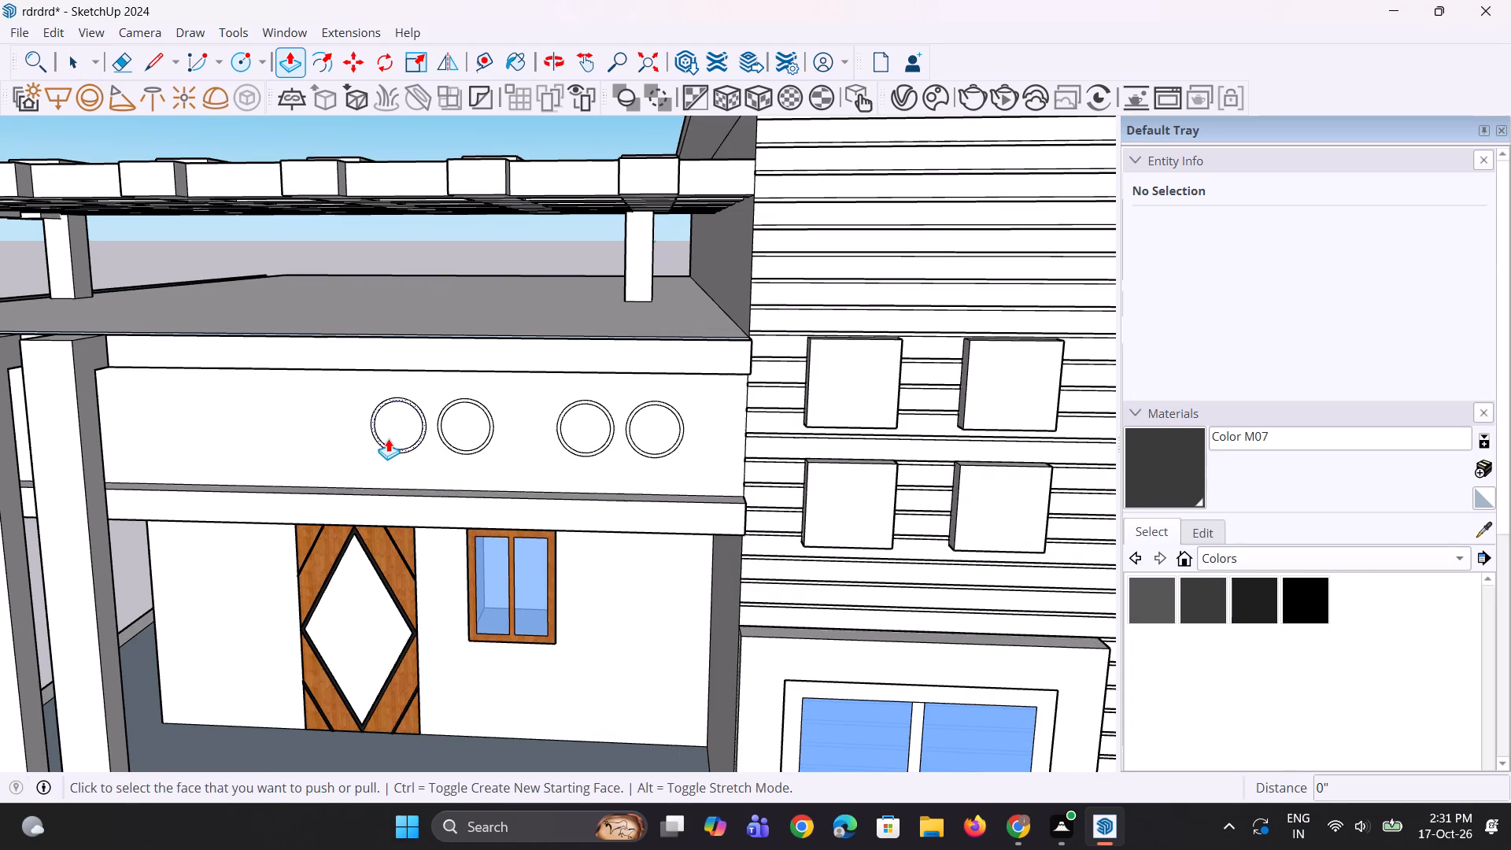
click(389, 438)
click(397, 432)
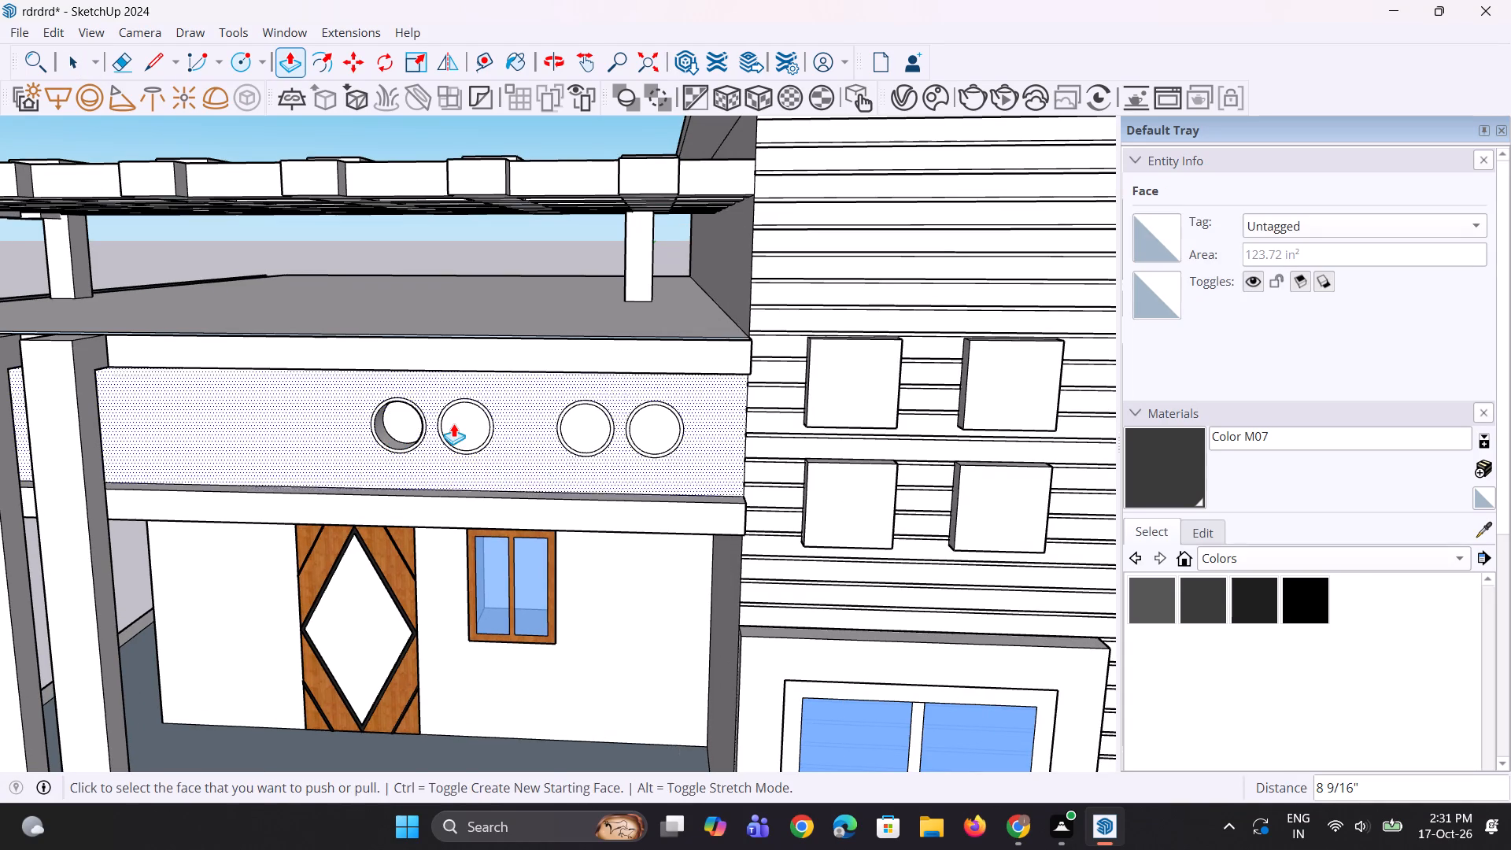
double_click(453, 423)
double_click(572, 435)
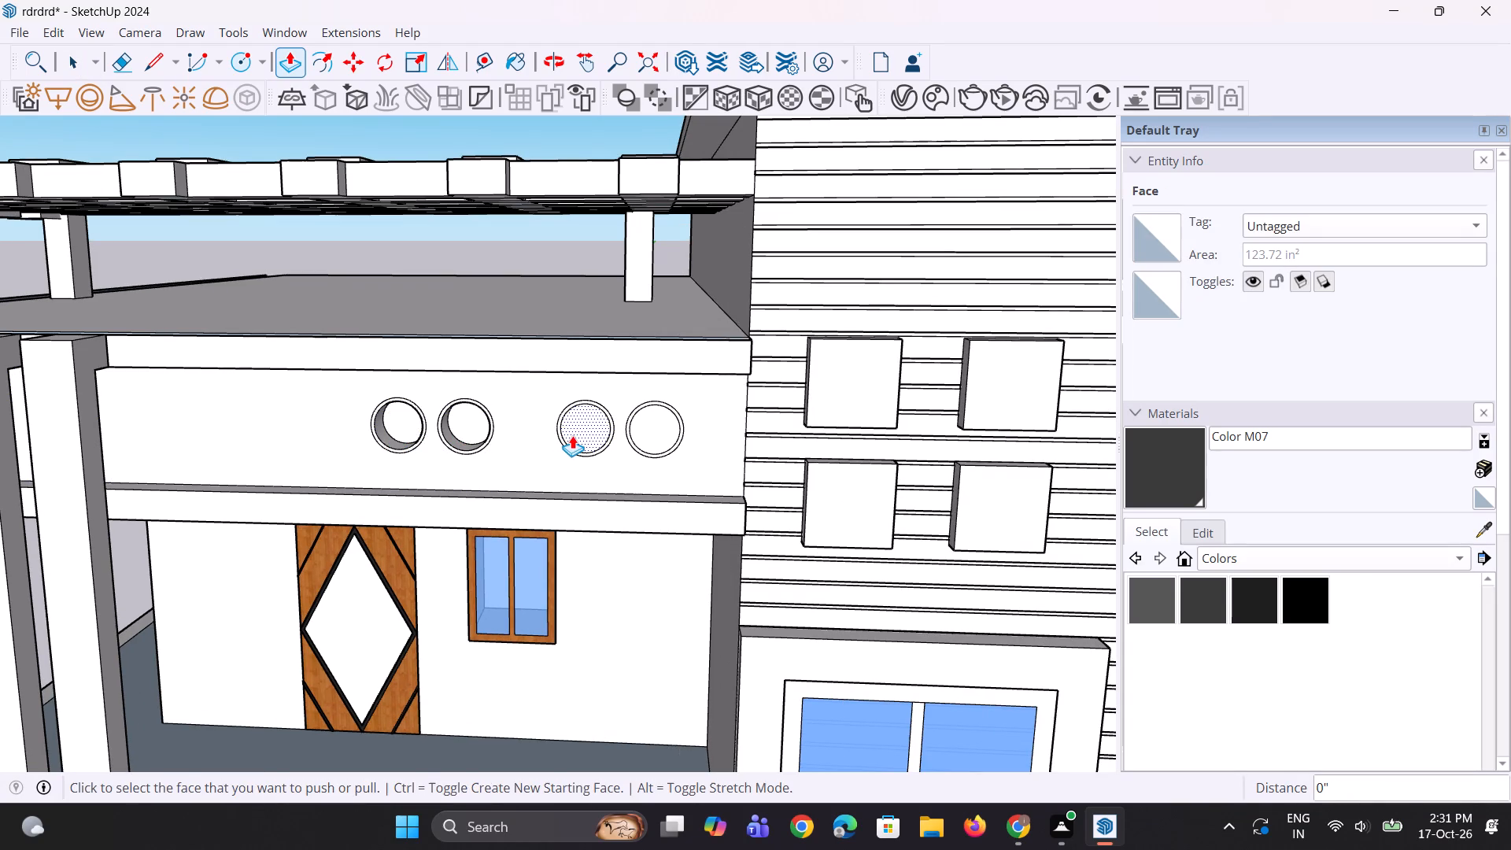
double_click(641, 433)
middle_drag(590, 459, 619, 429)
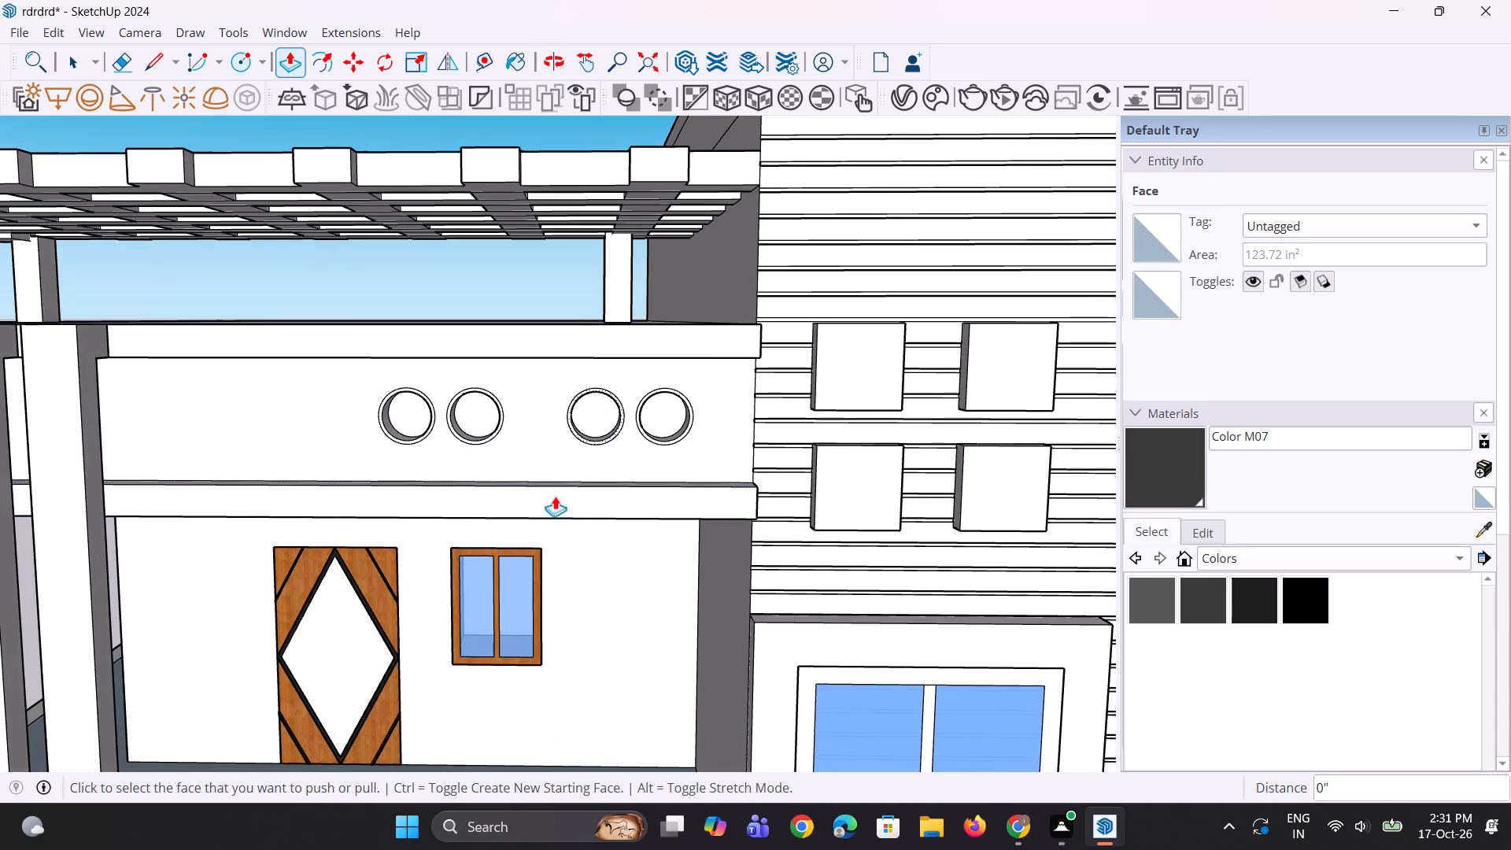
scroll(546, 513, down, 4)
key(space)
key(space)
click(564, 208)
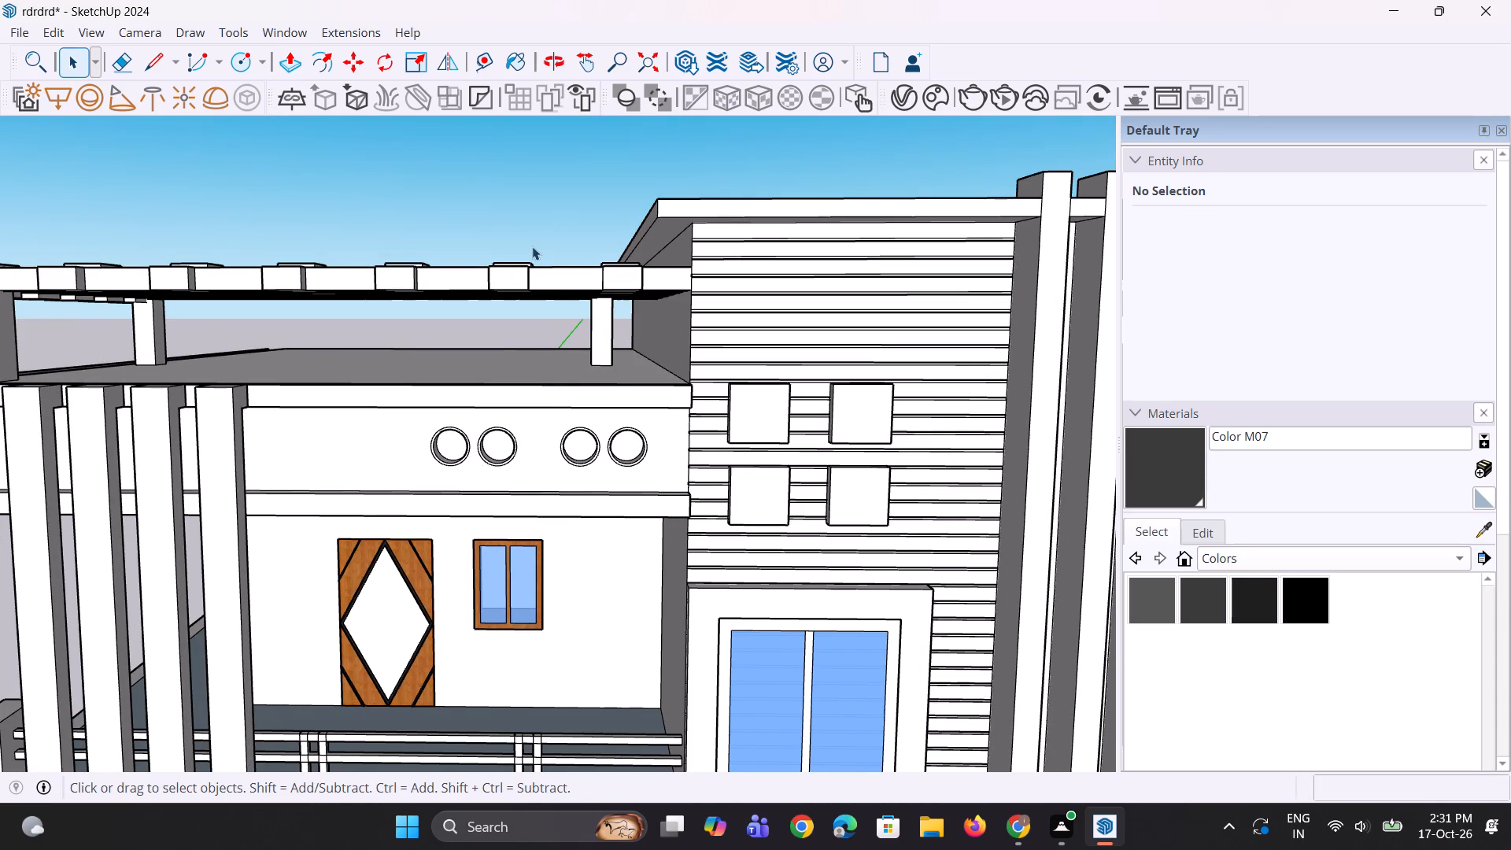
Examine the whole front elevation of the house from a distance and at an angle.
scroll(421, 263, down, 9)
middle_drag(393, 452, 409, 401)
scroll(419, 377, down, 4)
scroll(496, 468, up, 1)
middle_drag(501, 474, 523, 471)
scroll(523, 463, down, 7)
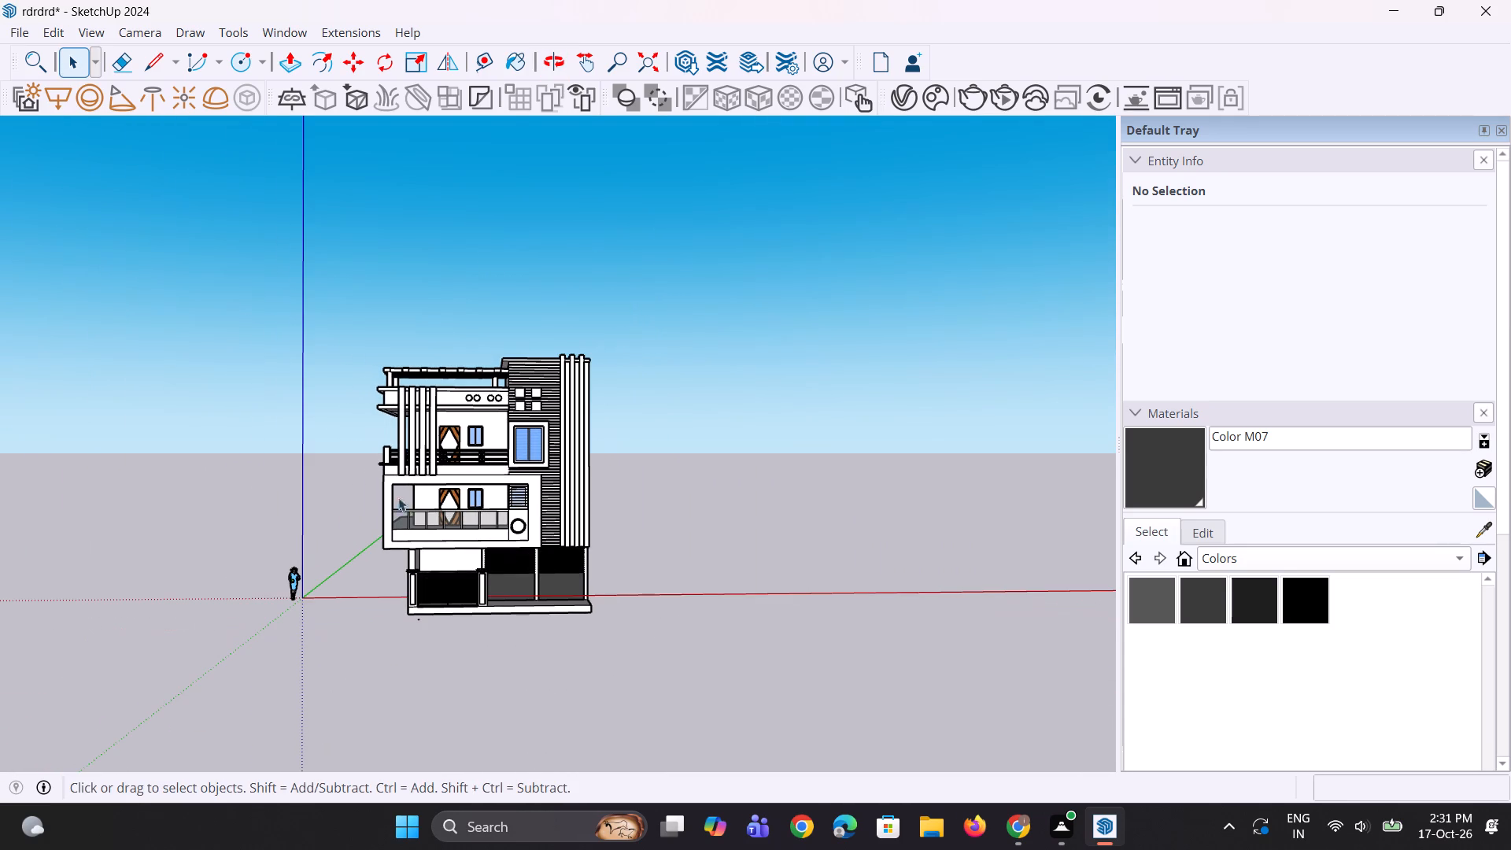
scroll(416, 487, up, 3)
scroll(333, 462, up, 2)
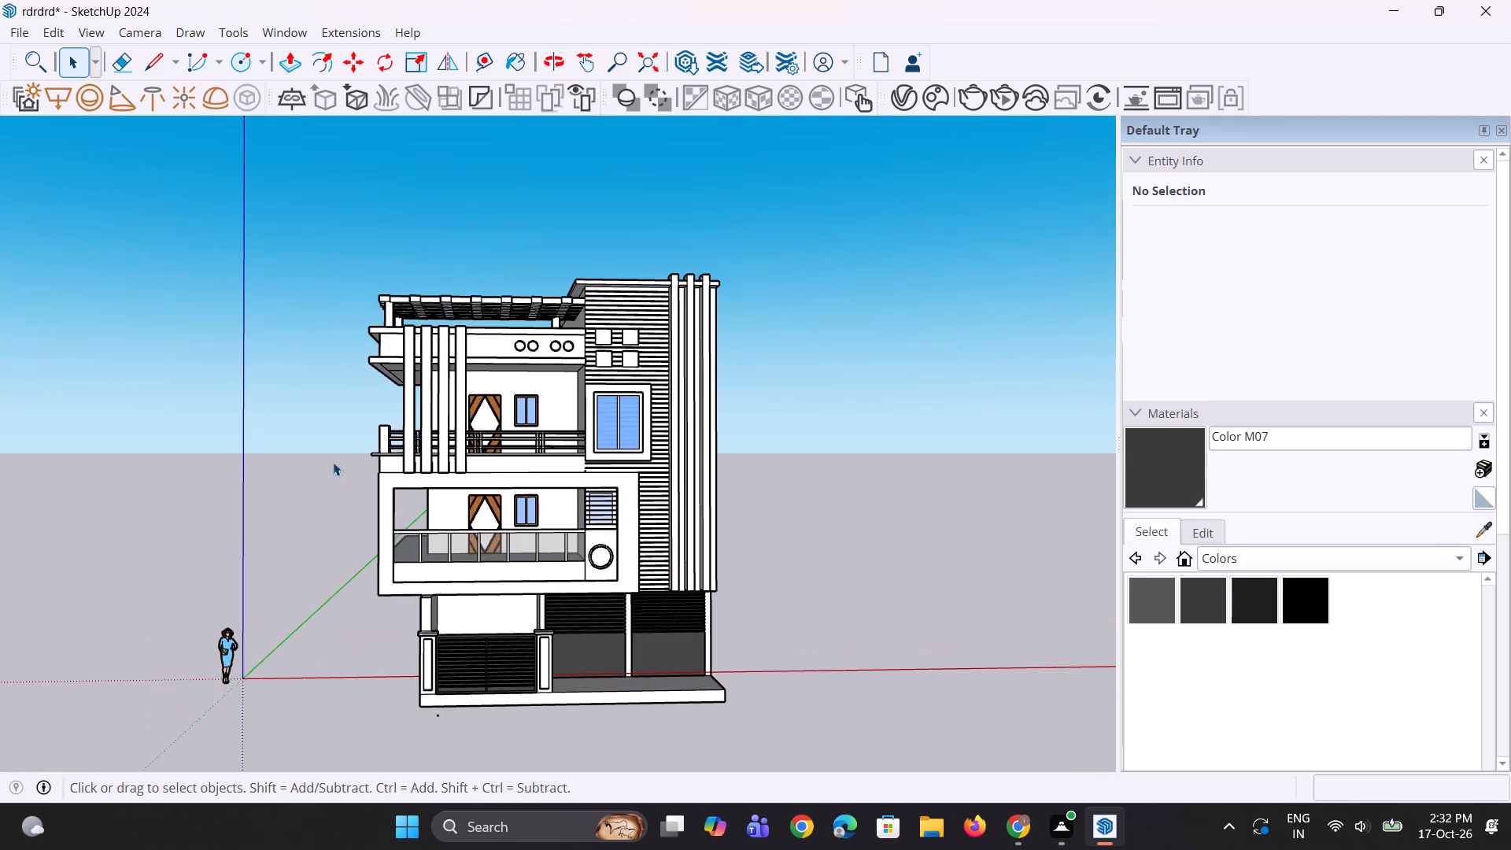
scroll(333, 462, up, 2)
scroll(400, 466, up, 3)
middle_drag(385, 460, 419, 490)
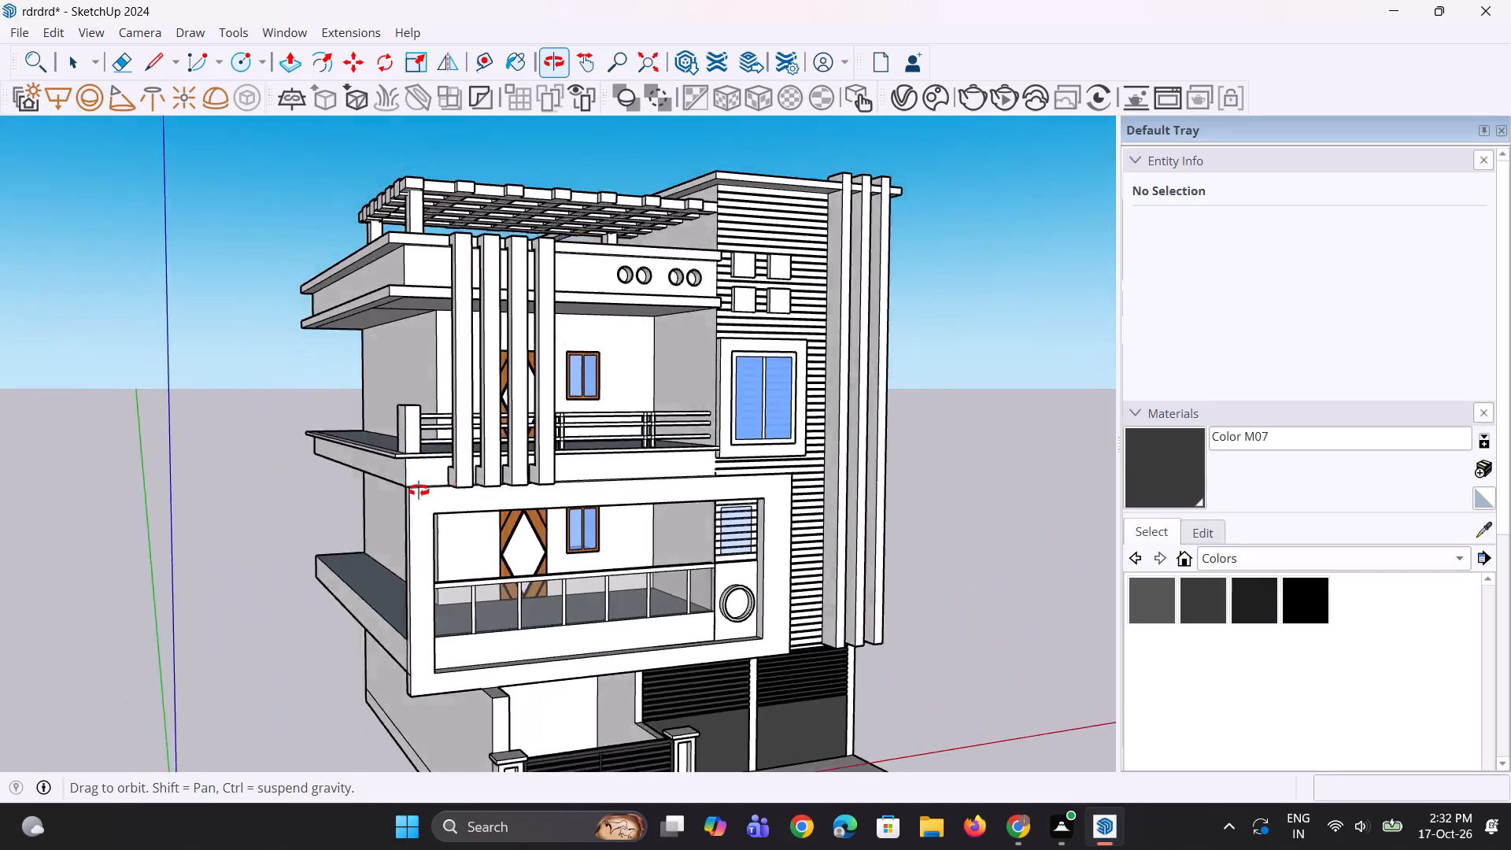
middle_drag(419, 490, 412, 490)
scroll(406, 490, down, 4)
Push/Pull the upper balcony's corner post face about 34' 11" along the side slab to its rear end, forming a side parapet.
middle_drag(343, 464, 941, 511)
middle_drag(272, 501, 657, 512)
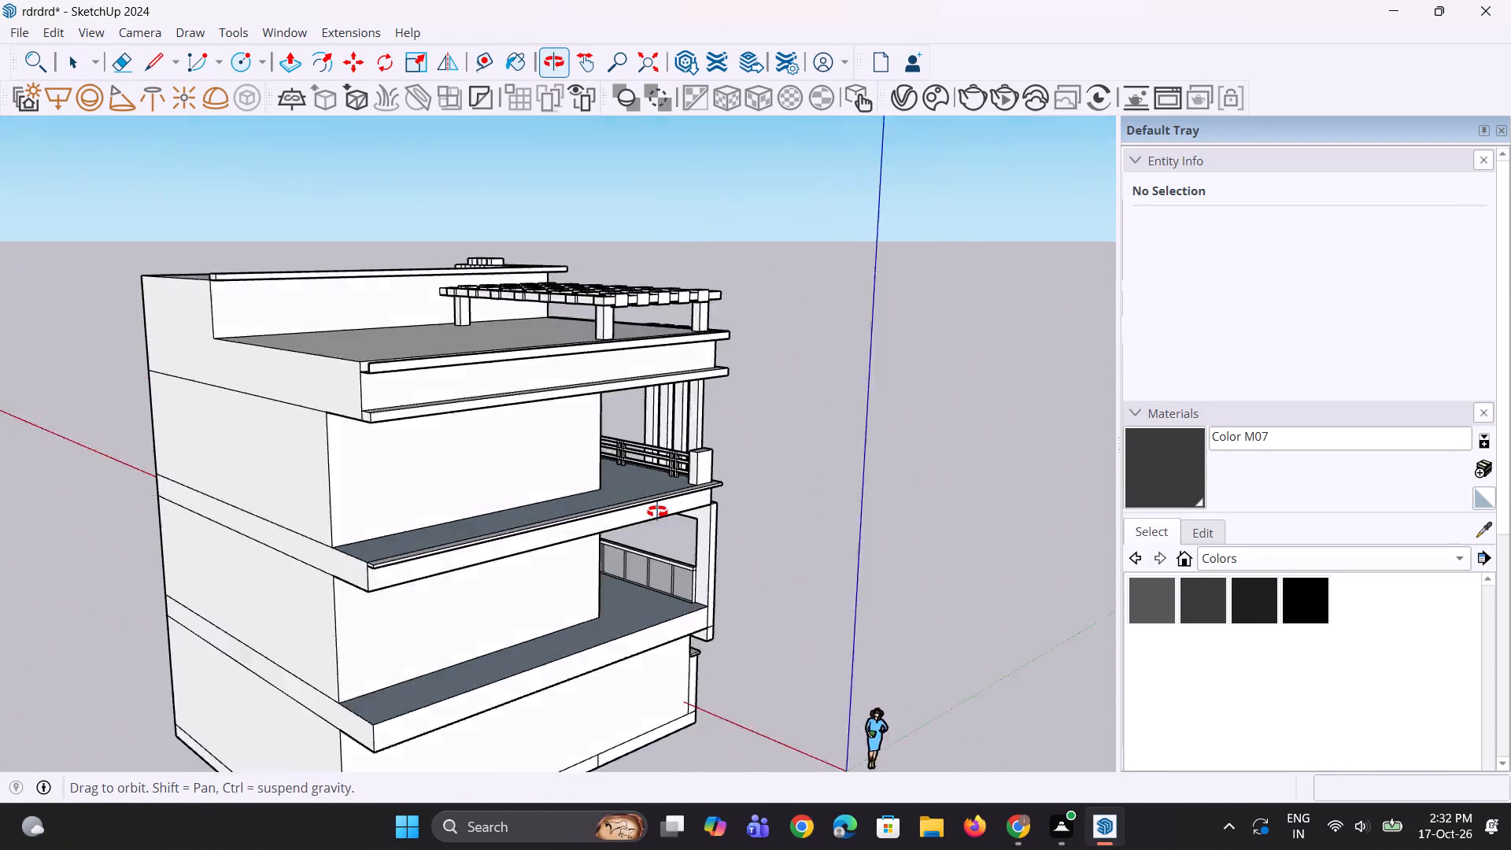
middle_drag(657, 512, 677, 502)
scroll(625, 452, up, 3)
scroll(752, 480, up, 4)
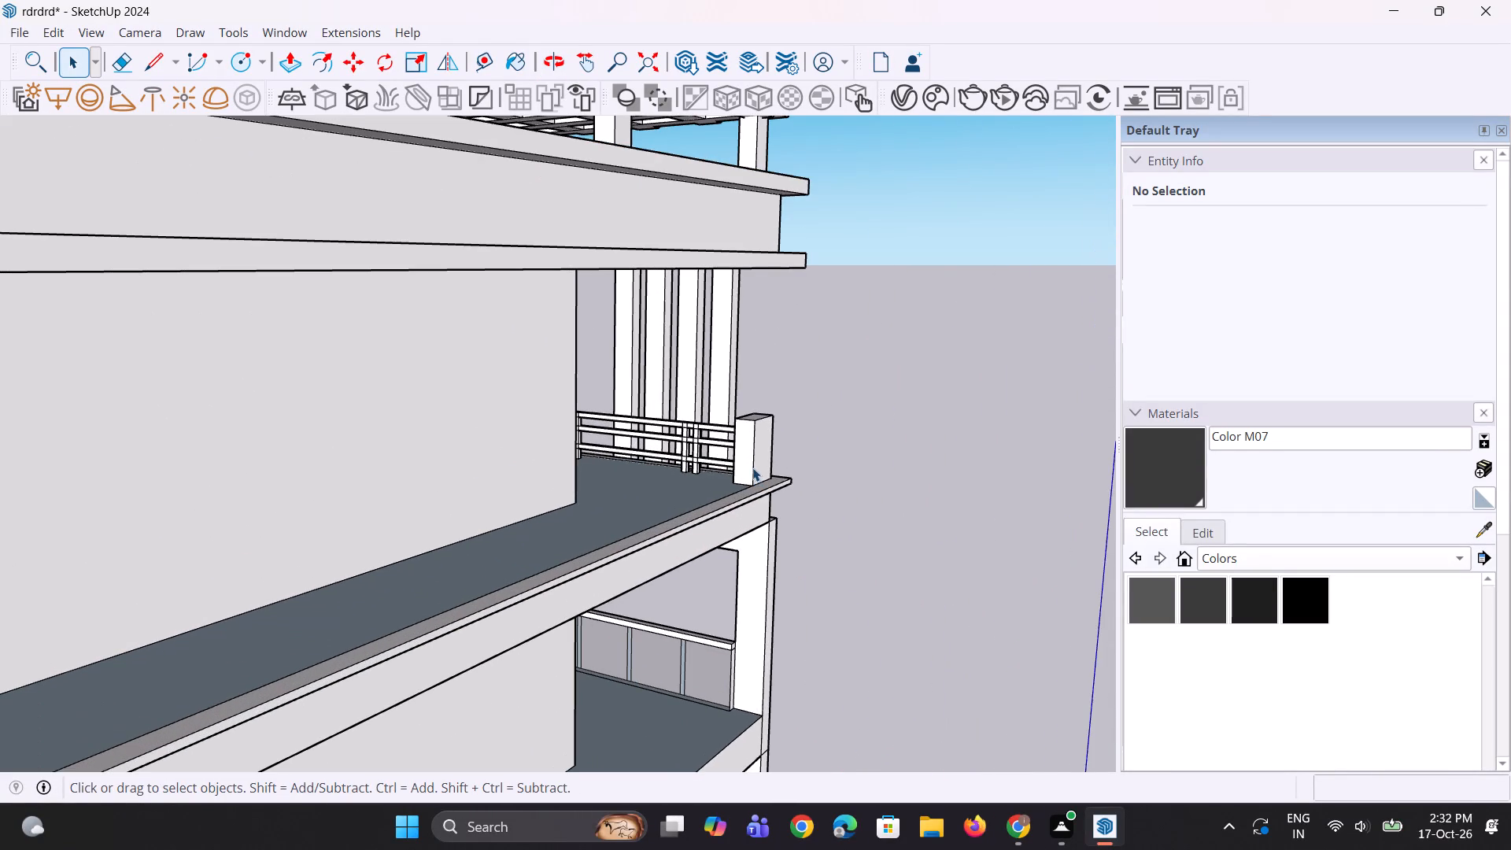
click(752, 468)
scroll(750, 494, up, 5)
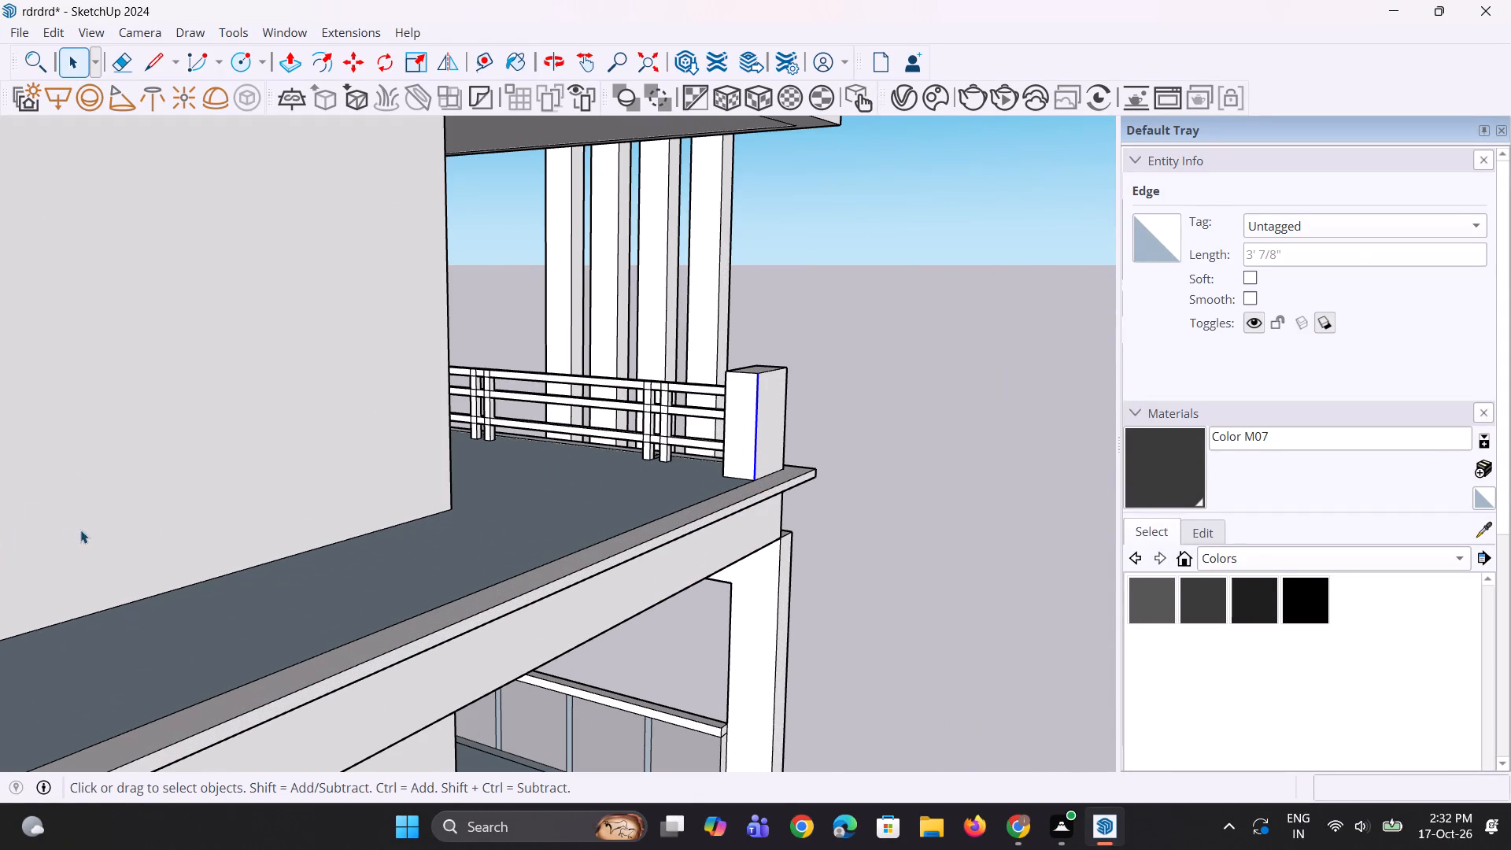
key(p)
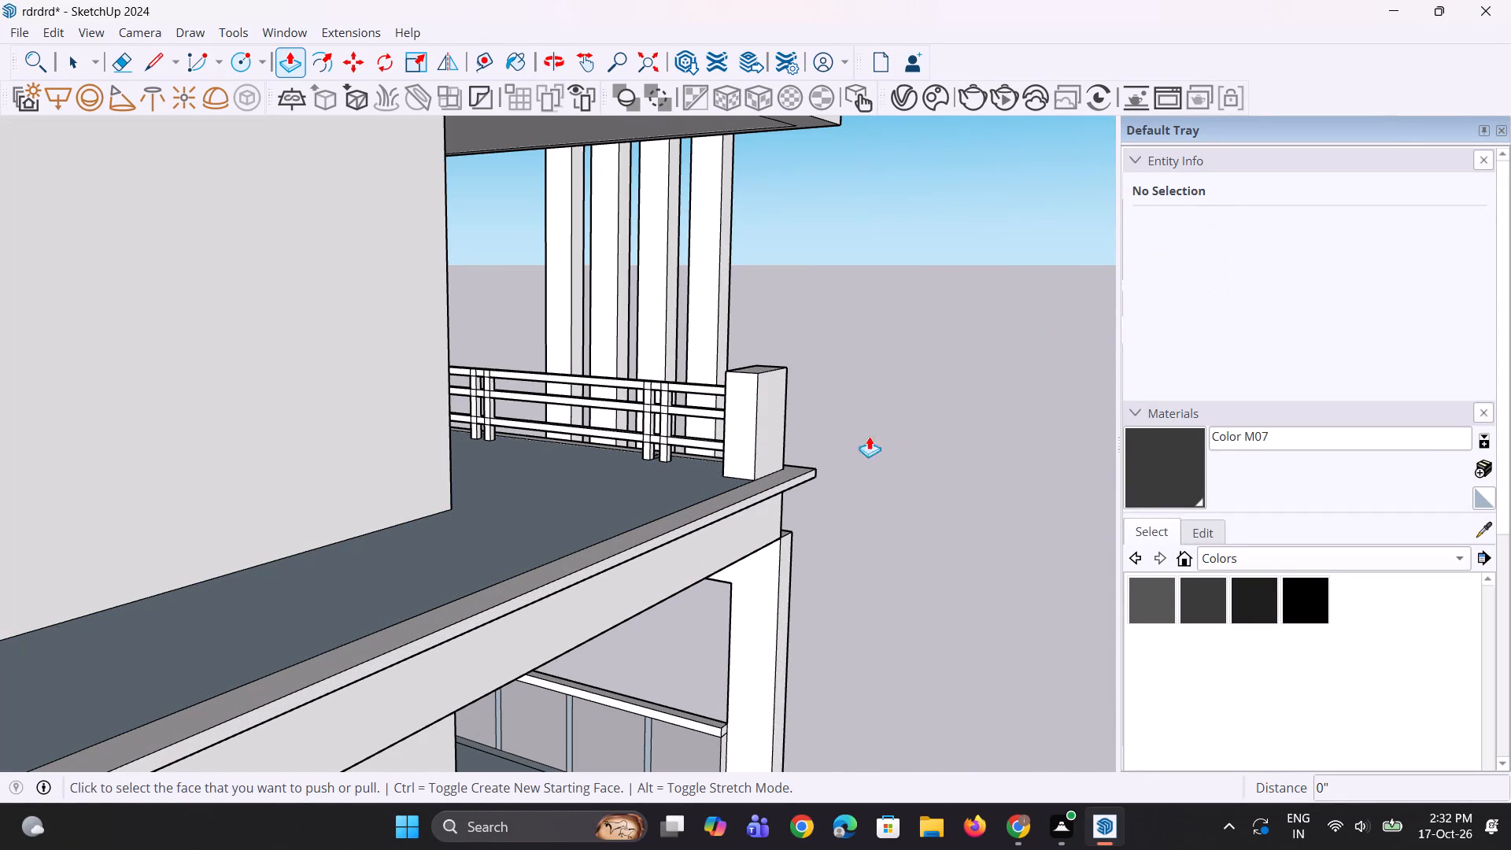
click(752, 436)
scroll(665, 483, down, 13)
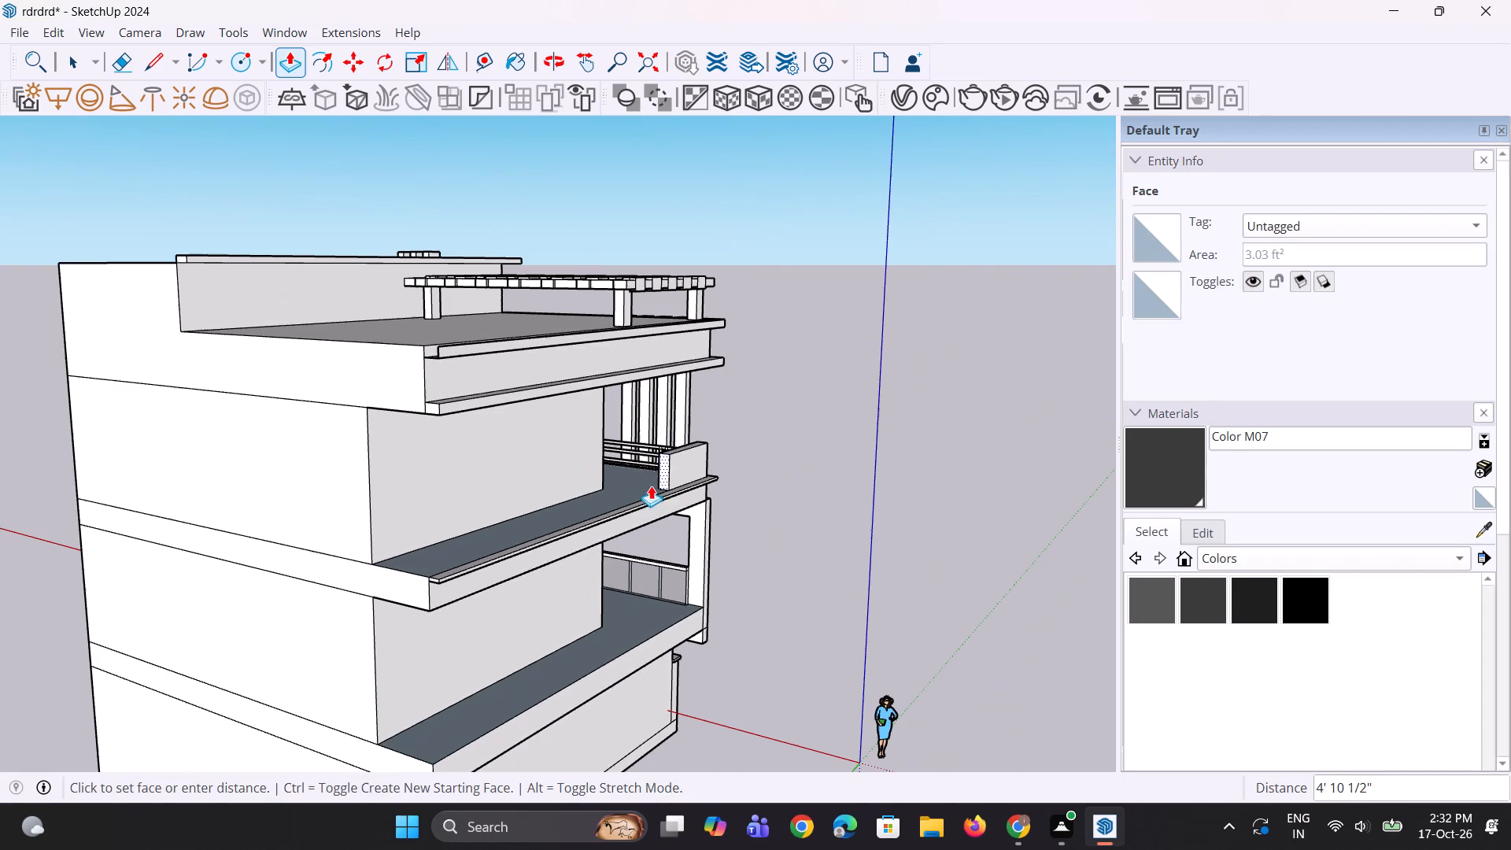
click(433, 594)
Copy the outer vertical edge of the lower balcony frame's inner-side face inward by about 9 1/2".
scroll(710, 474, down, 4)
scroll(686, 567, up, 10)
scroll(689, 538, down, 1)
middle_drag(706, 536, 742, 530)
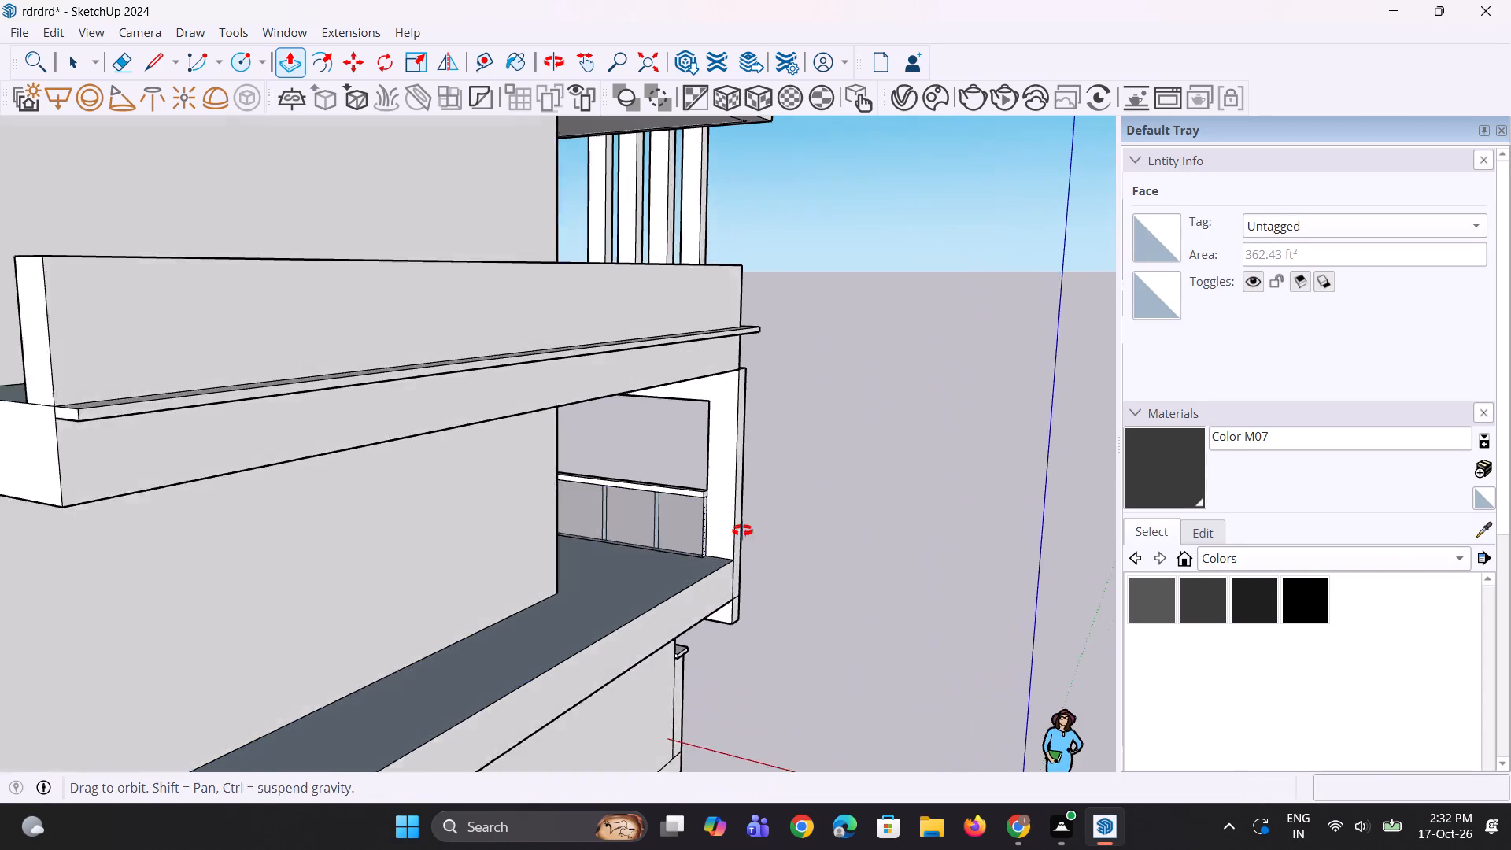
middle_drag(742, 530, 757, 526)
key(space)
key(space)
click(746, 532)
scroll(741, 562, up, 2)
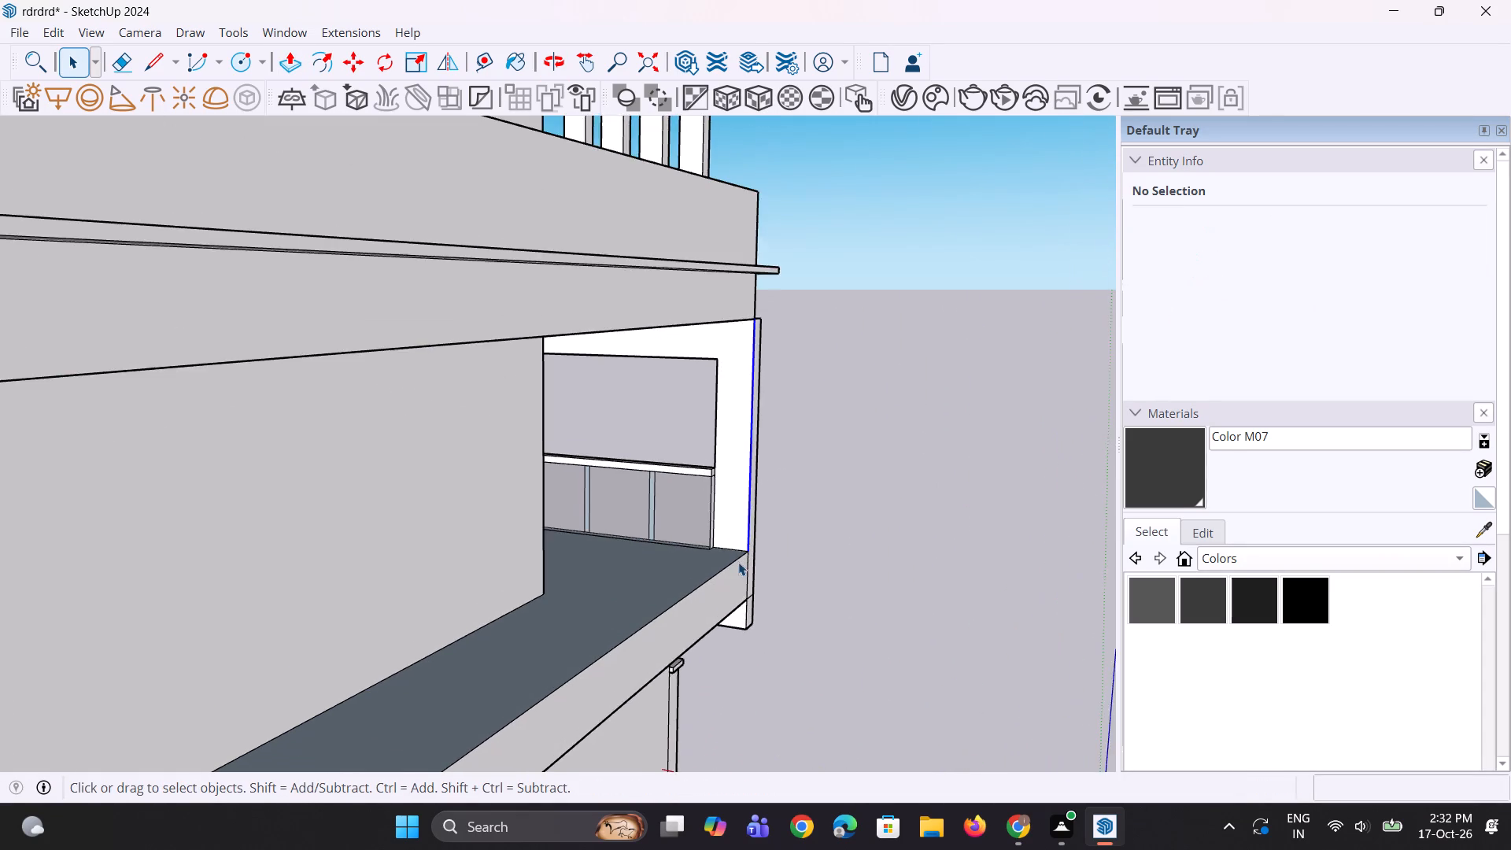
scroll(738, 562, up, 2)
key(m)
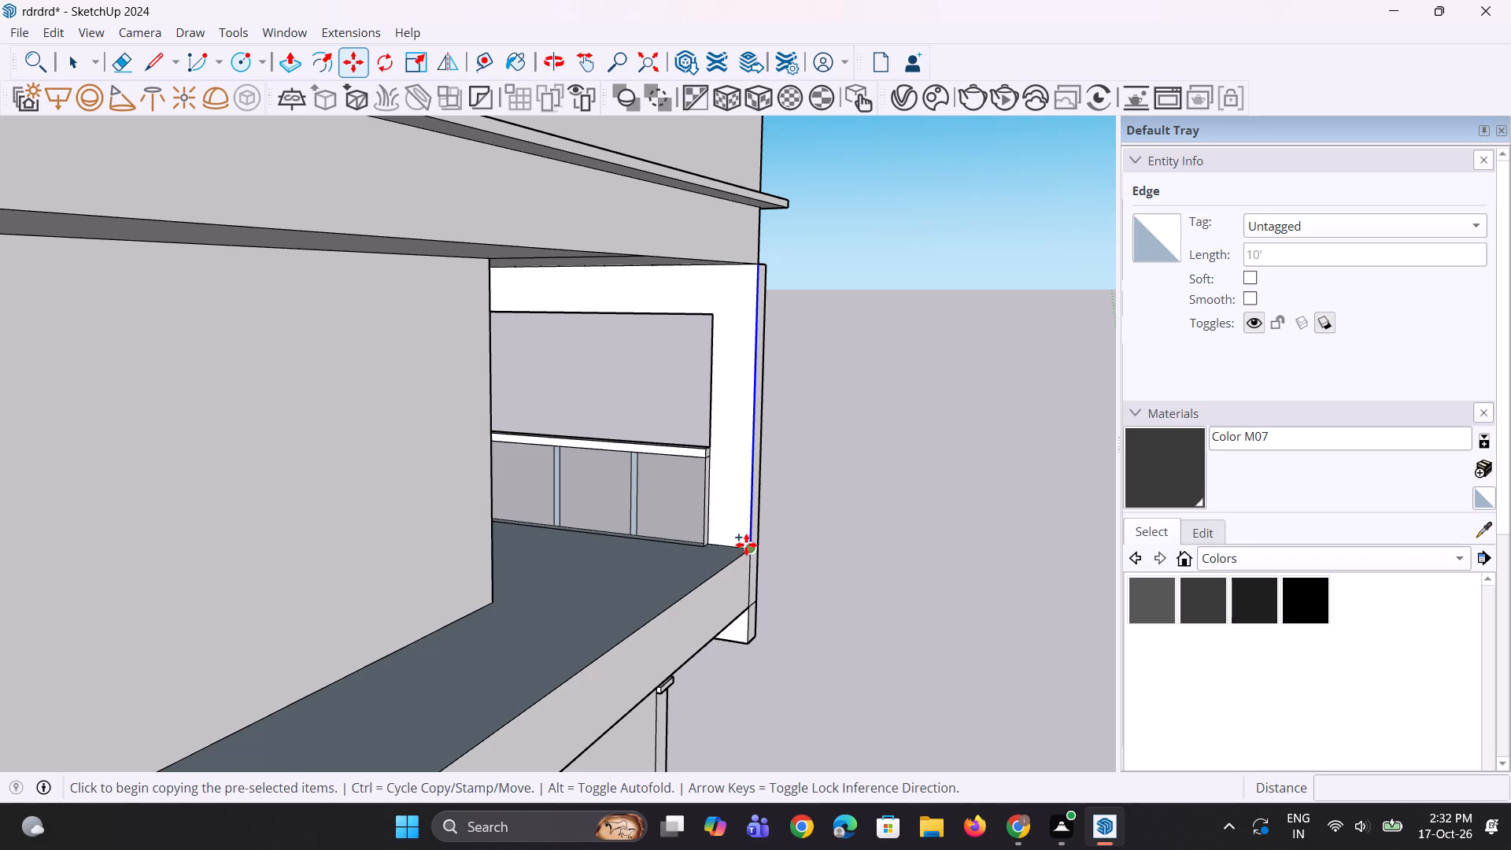
click(746, 545)
click(732, 543)
scroll(746, 497, up, 4)
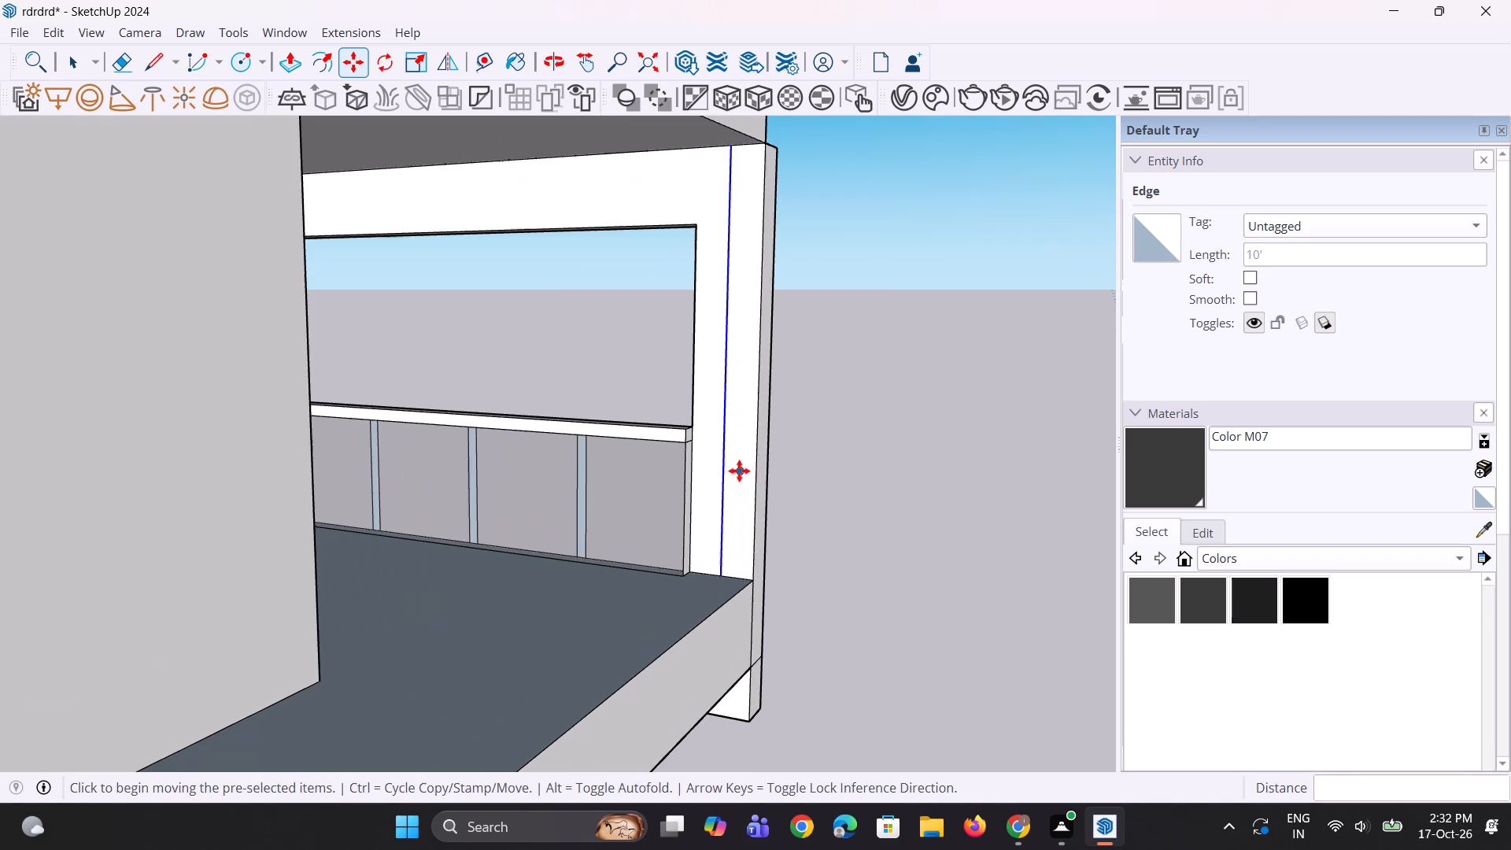
Draw a line about 9 9/16" long across the strip near railing height and erase the copied edge above it.
key(l)
scroll(728, 445, up, 1)
click(722, 427)
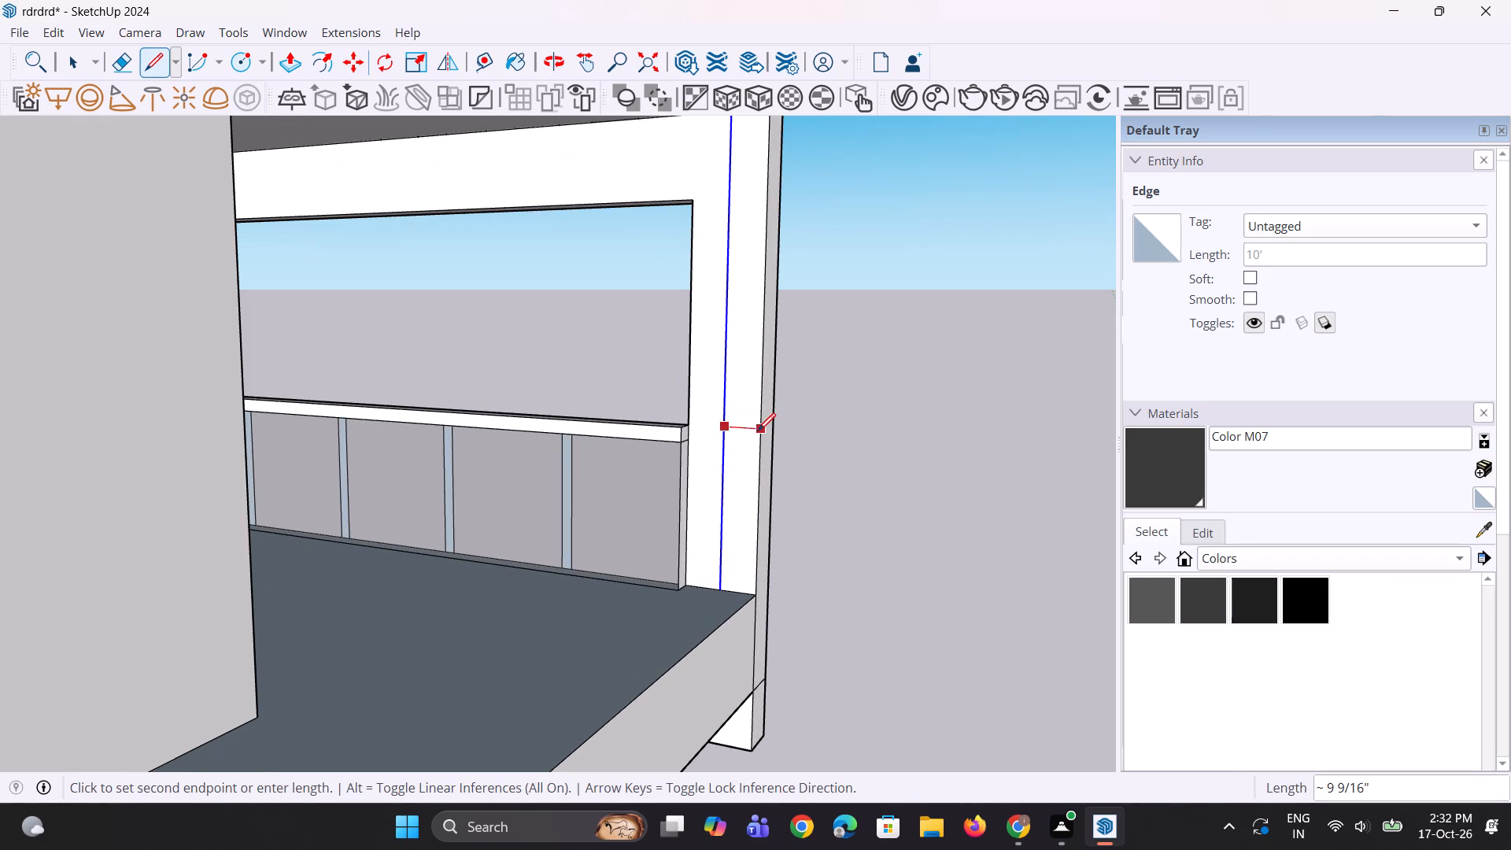
click(758, 431)
key(e)
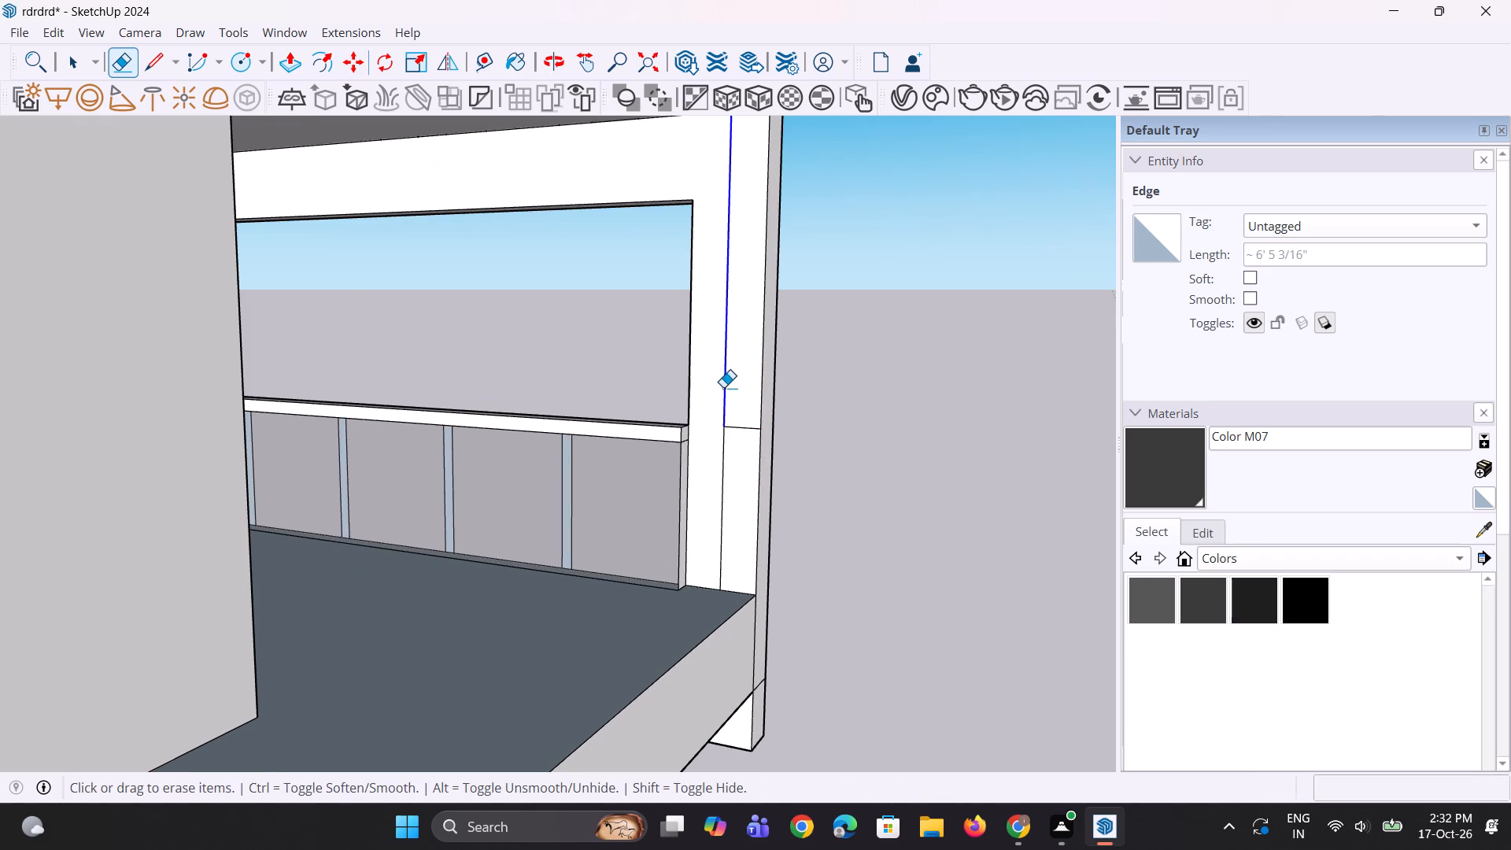
click(726, 387)
scroll(719, 411, down, 4)
Push/Pull the narrow face on the lower balcony frame 37' along the side slab to form a parapet wall.
key(p)
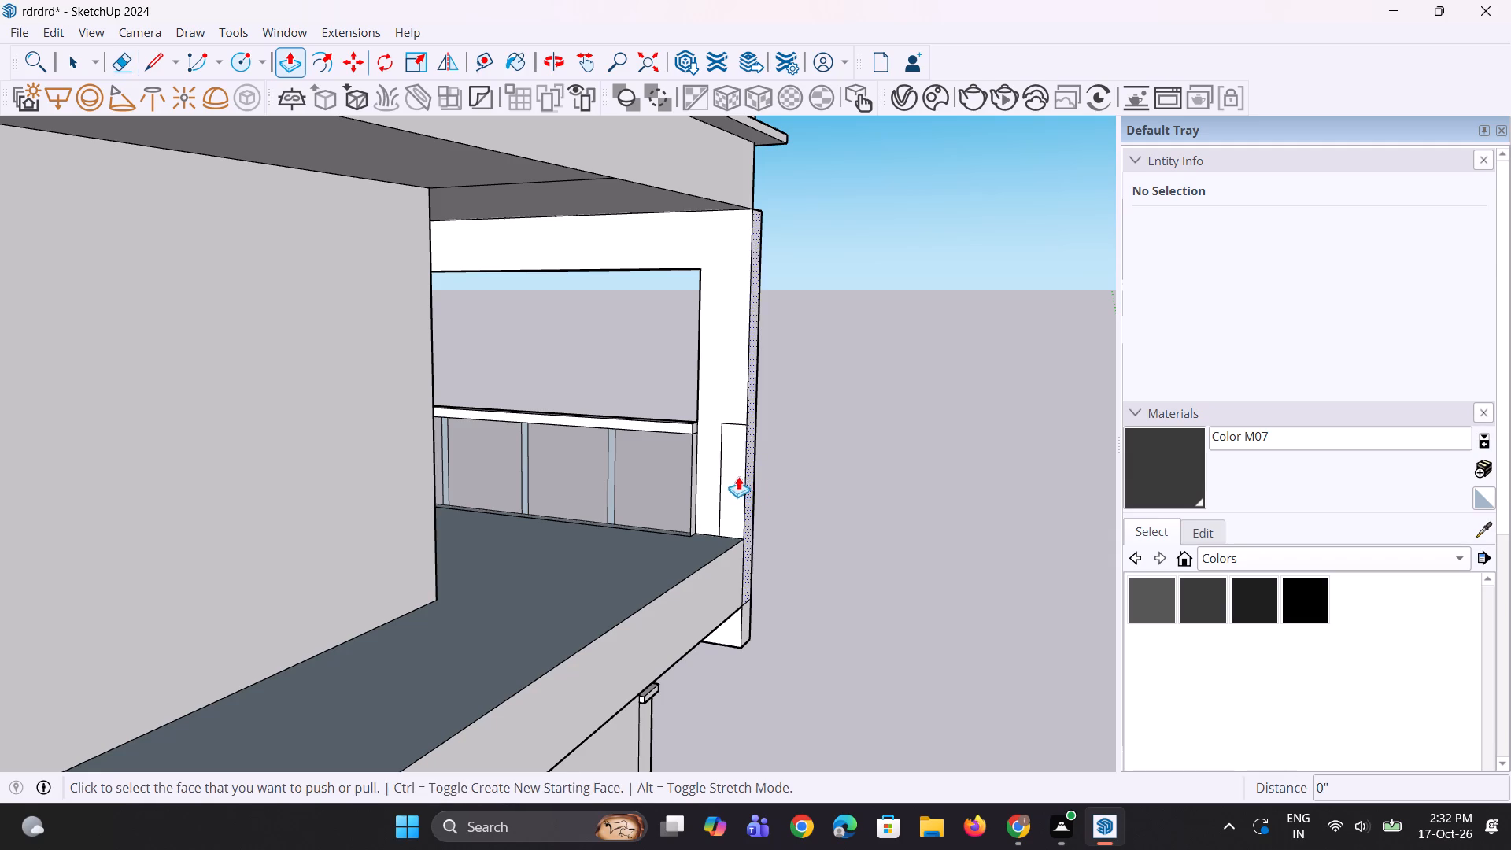
click(737, 475)
scroll(681, 545, down, 9)
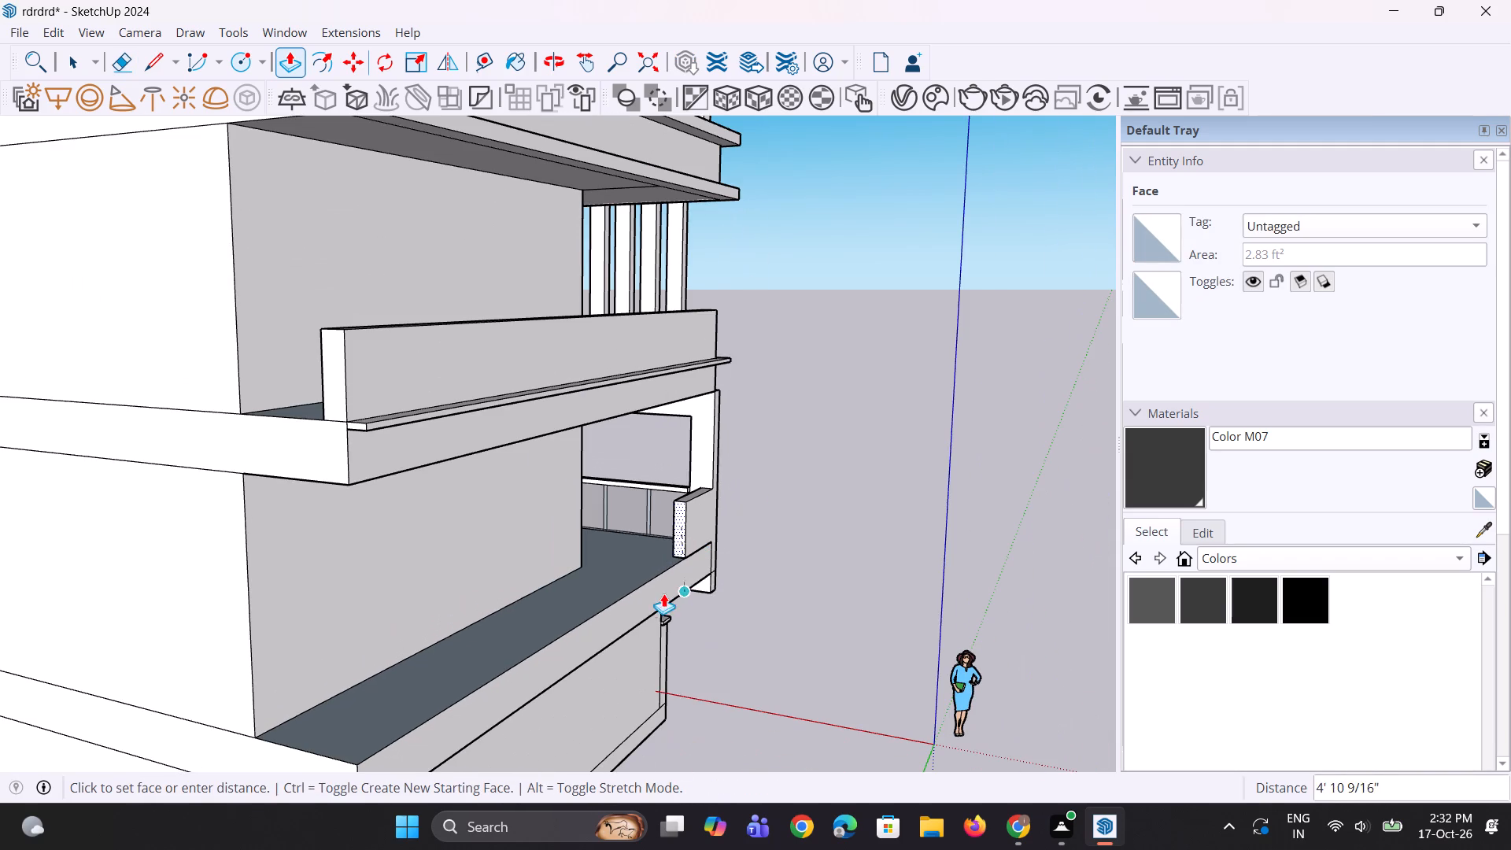
scroll(704, 551, down, 3)
scroll(780, 516, down, 4)
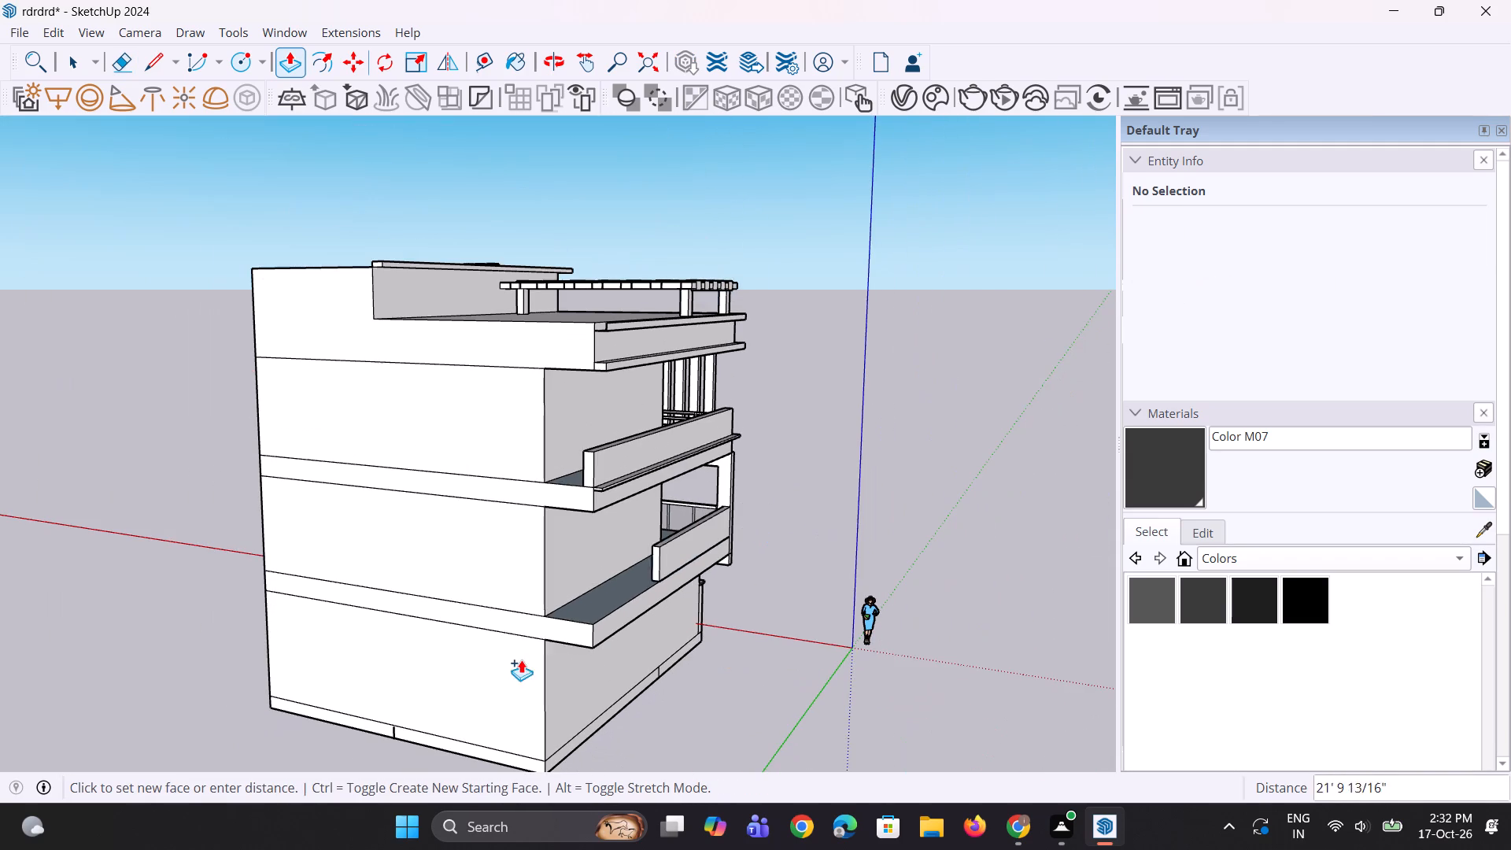
click(590, 627)
Examine the house's side elevation with both balcony parapets and the rooftop pergola from above.
scroll(693, 606, down, 5)
middle_drag(730, 630, 545, 657)
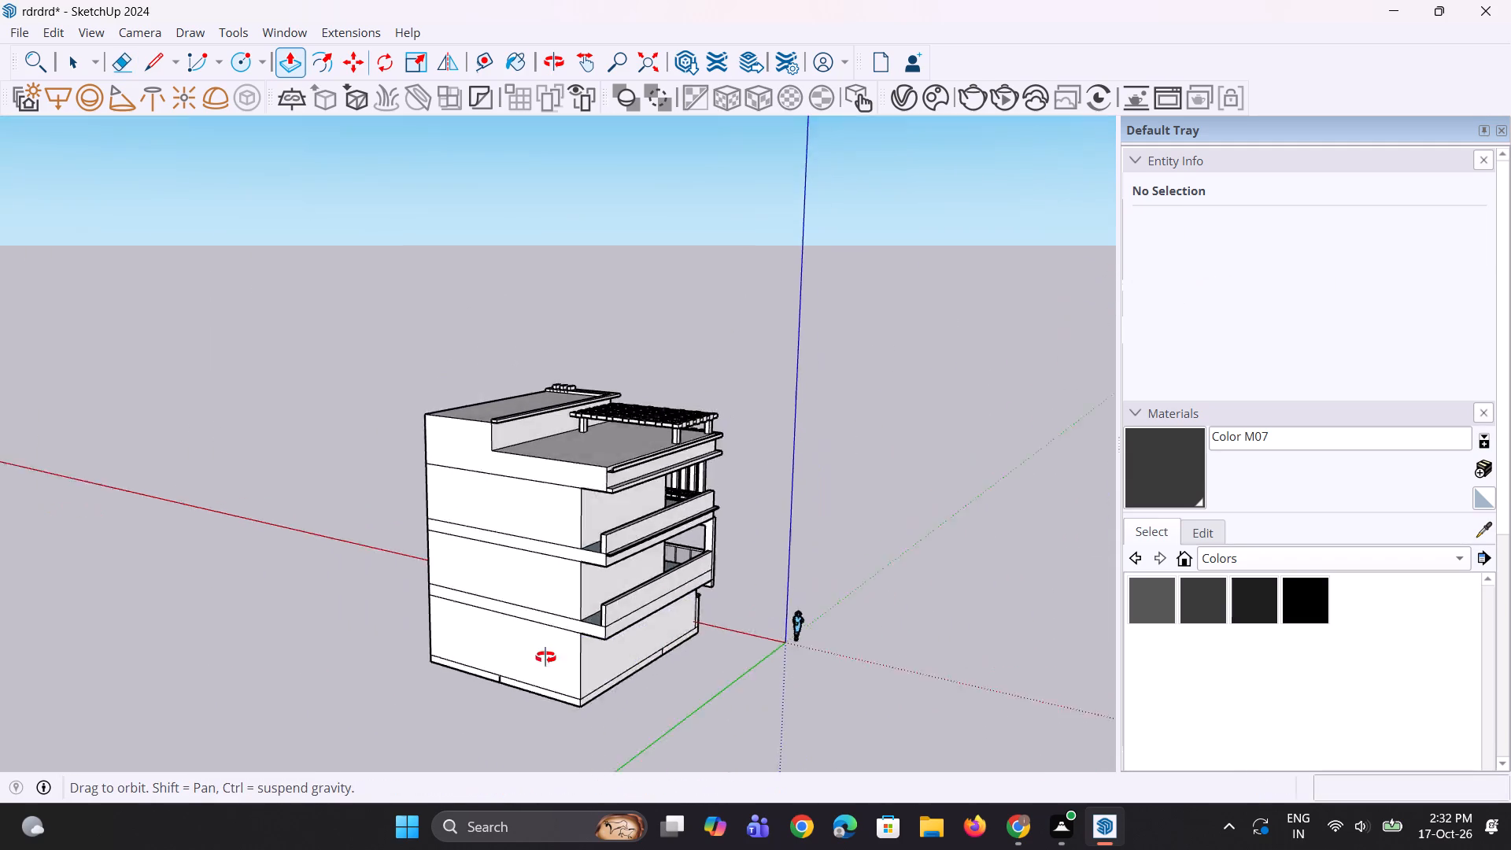
middle_drag(545, 657, 447, 657)
scroll(481, 635, down, 4)
middle_drag(632, 663, 427, 674)
scroll(459, 639, down, 4)
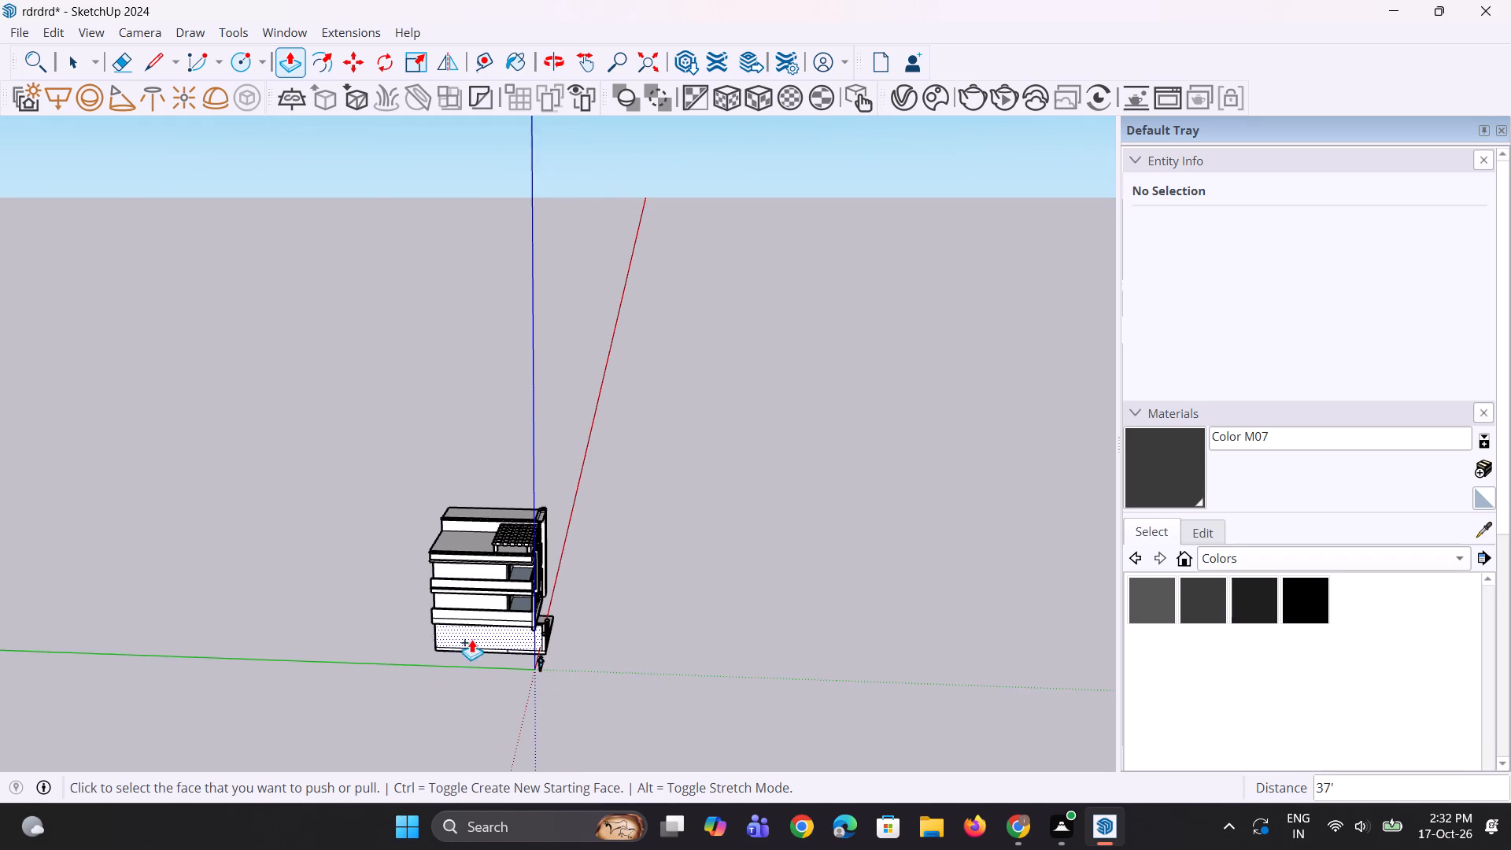
middle_click(430, 664)
scroll(749, 424, down, 6)
middle_drag(915, 482, 1092, 463)
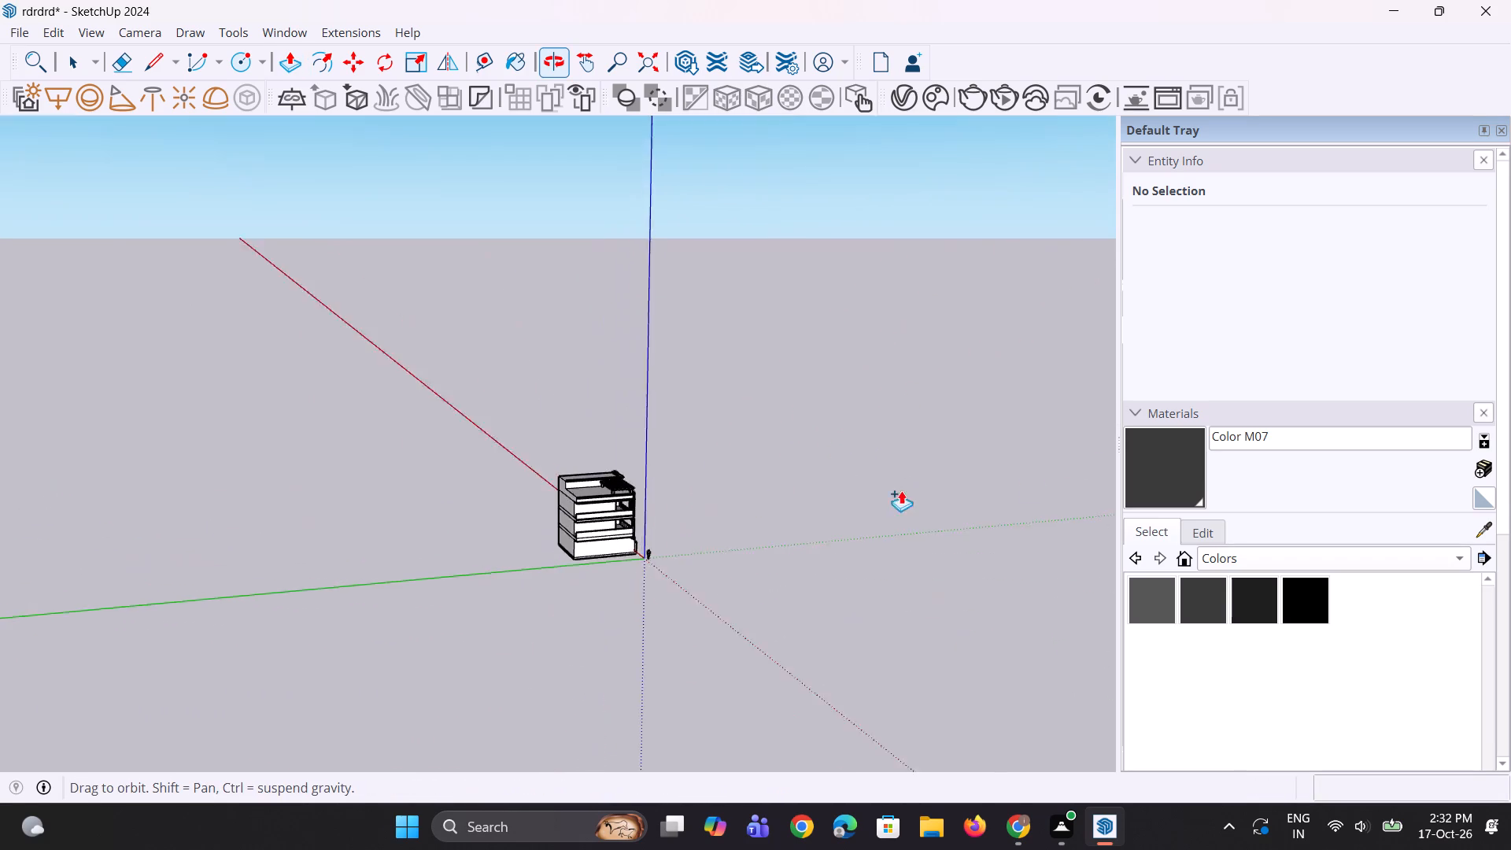
scroll(685, 489, up, 4)
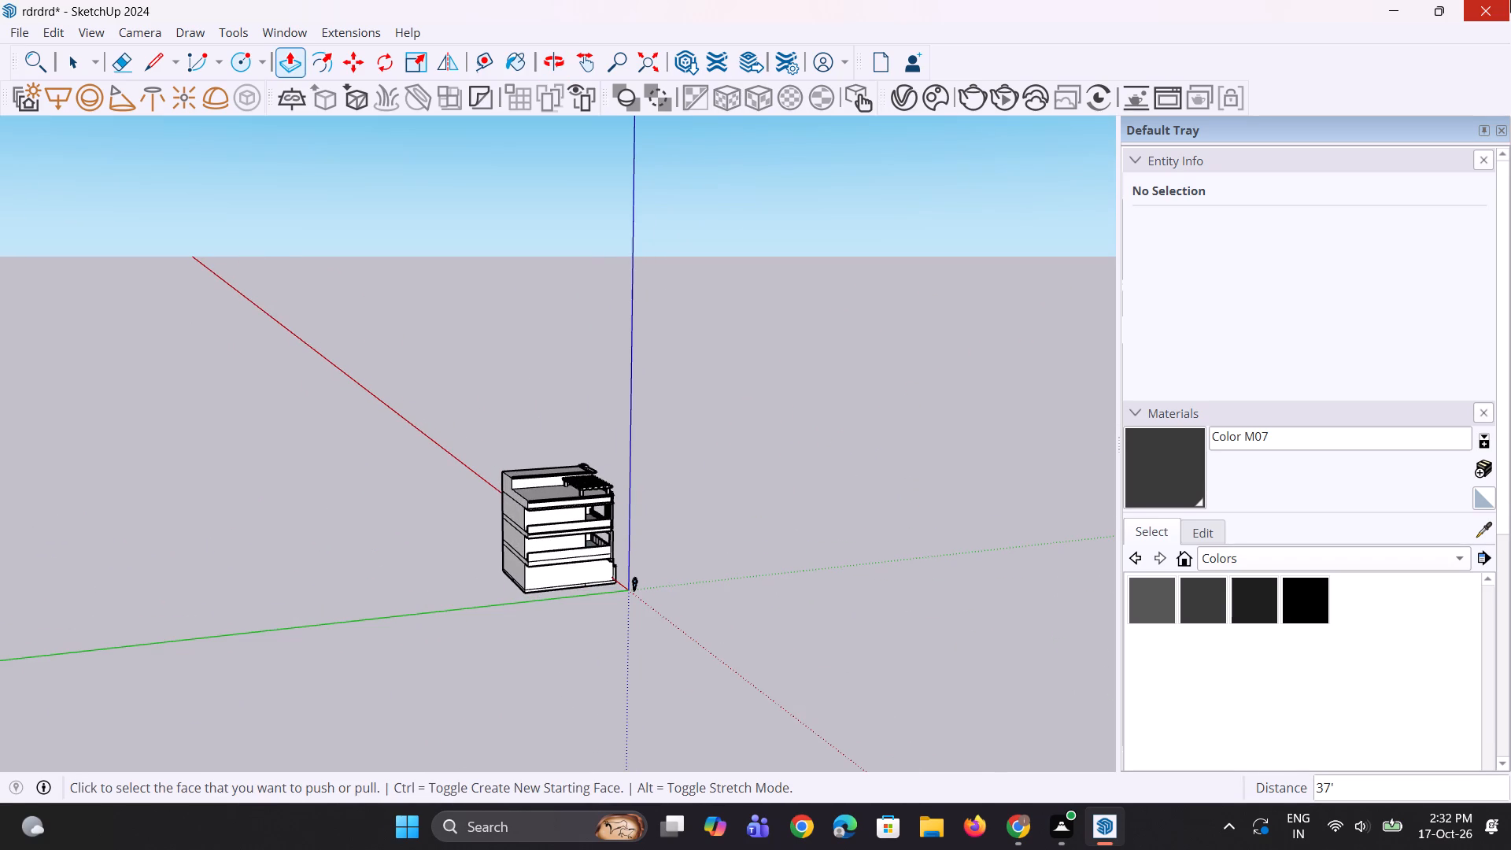
scroll(451, 529, up, 12)
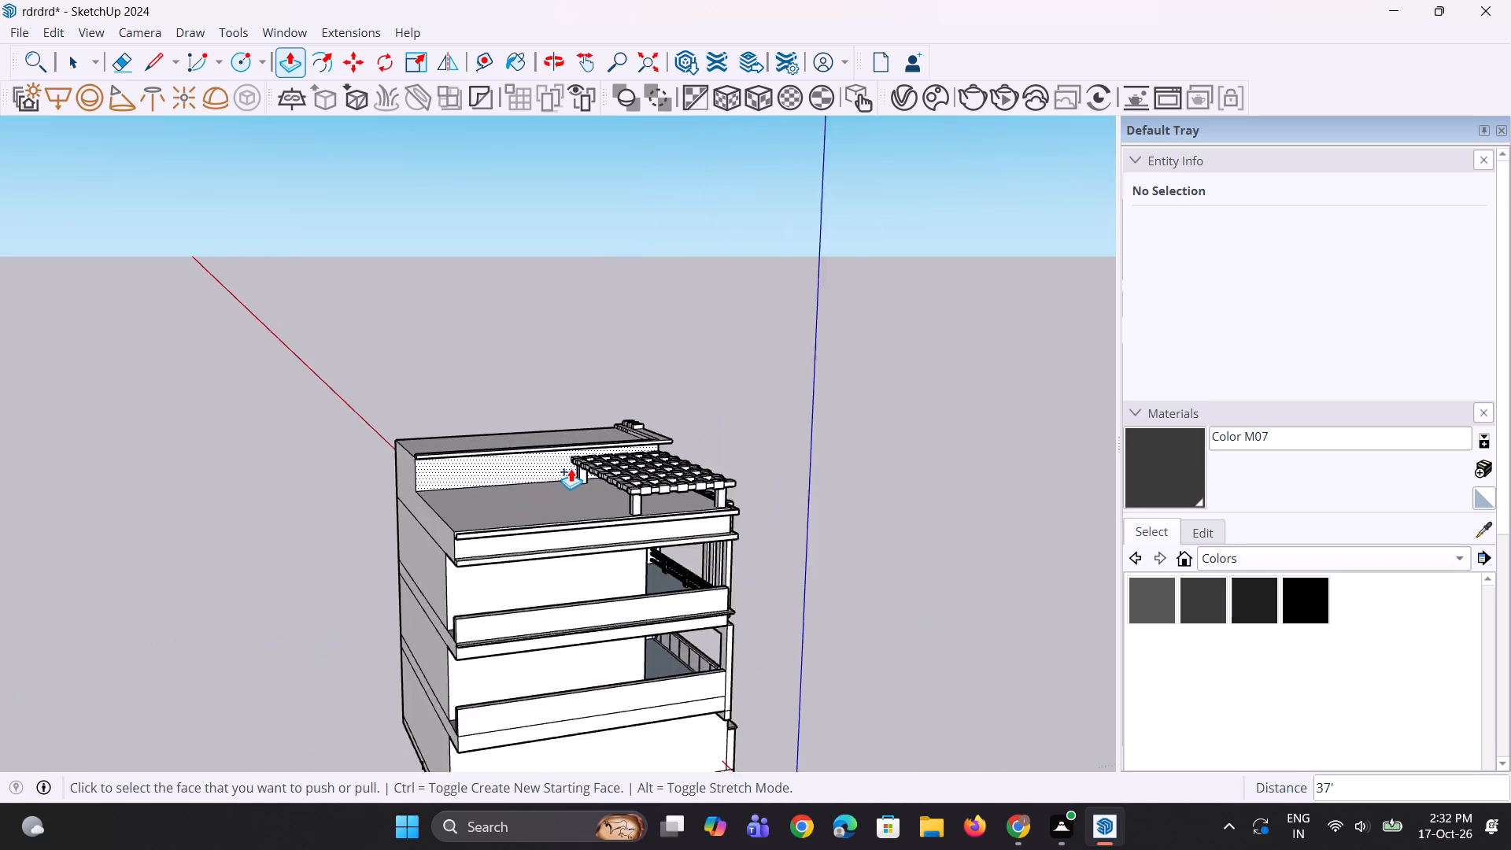
middle_drag(560, 486, 555, 641)
scroll(682, 589, up, 11)
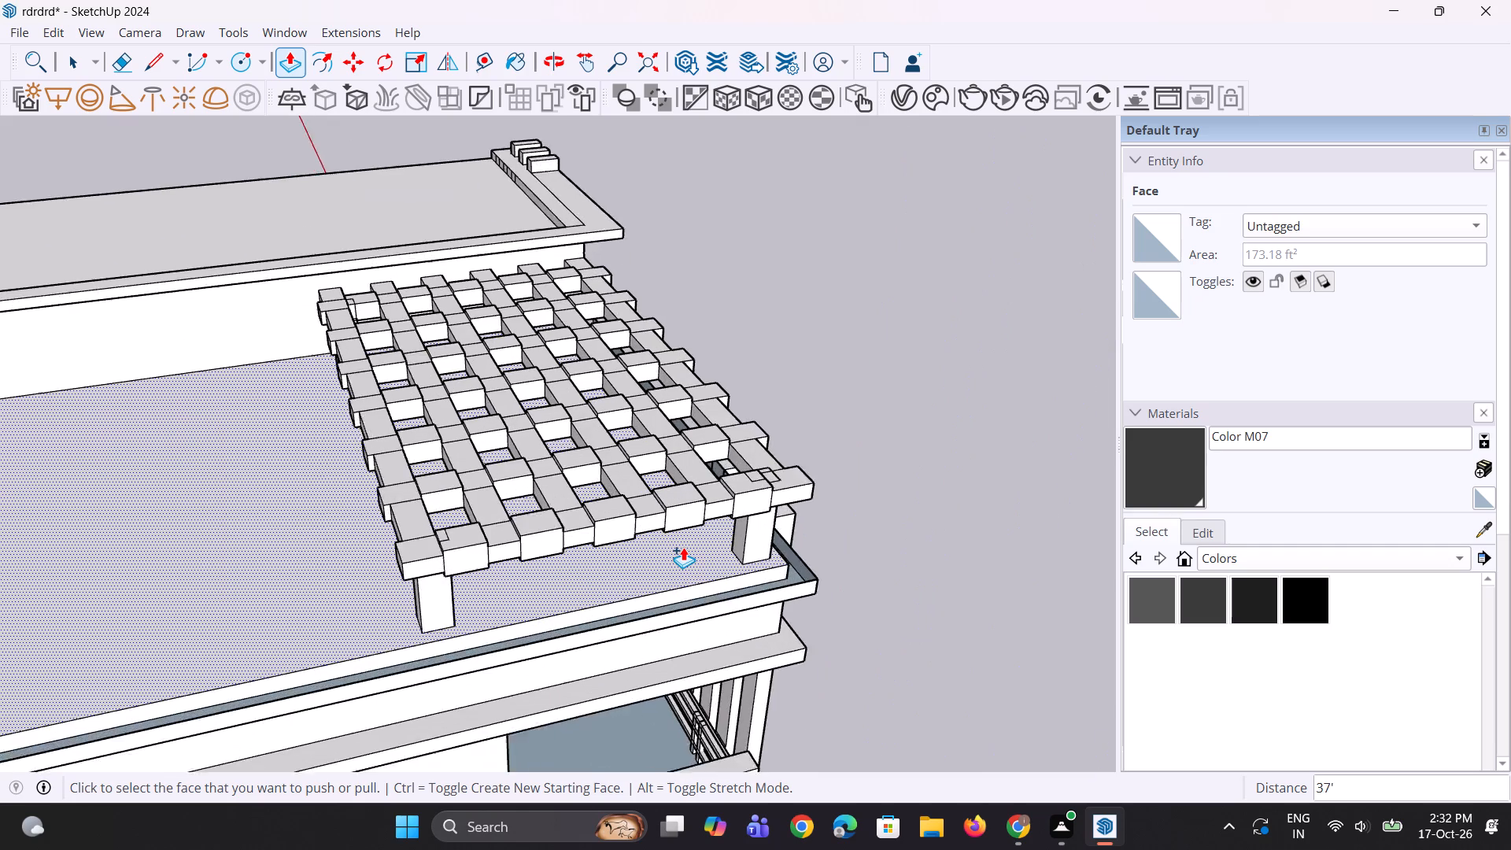
scroll(683, 547, up, 4)
scroll(684, 546, down, 3)
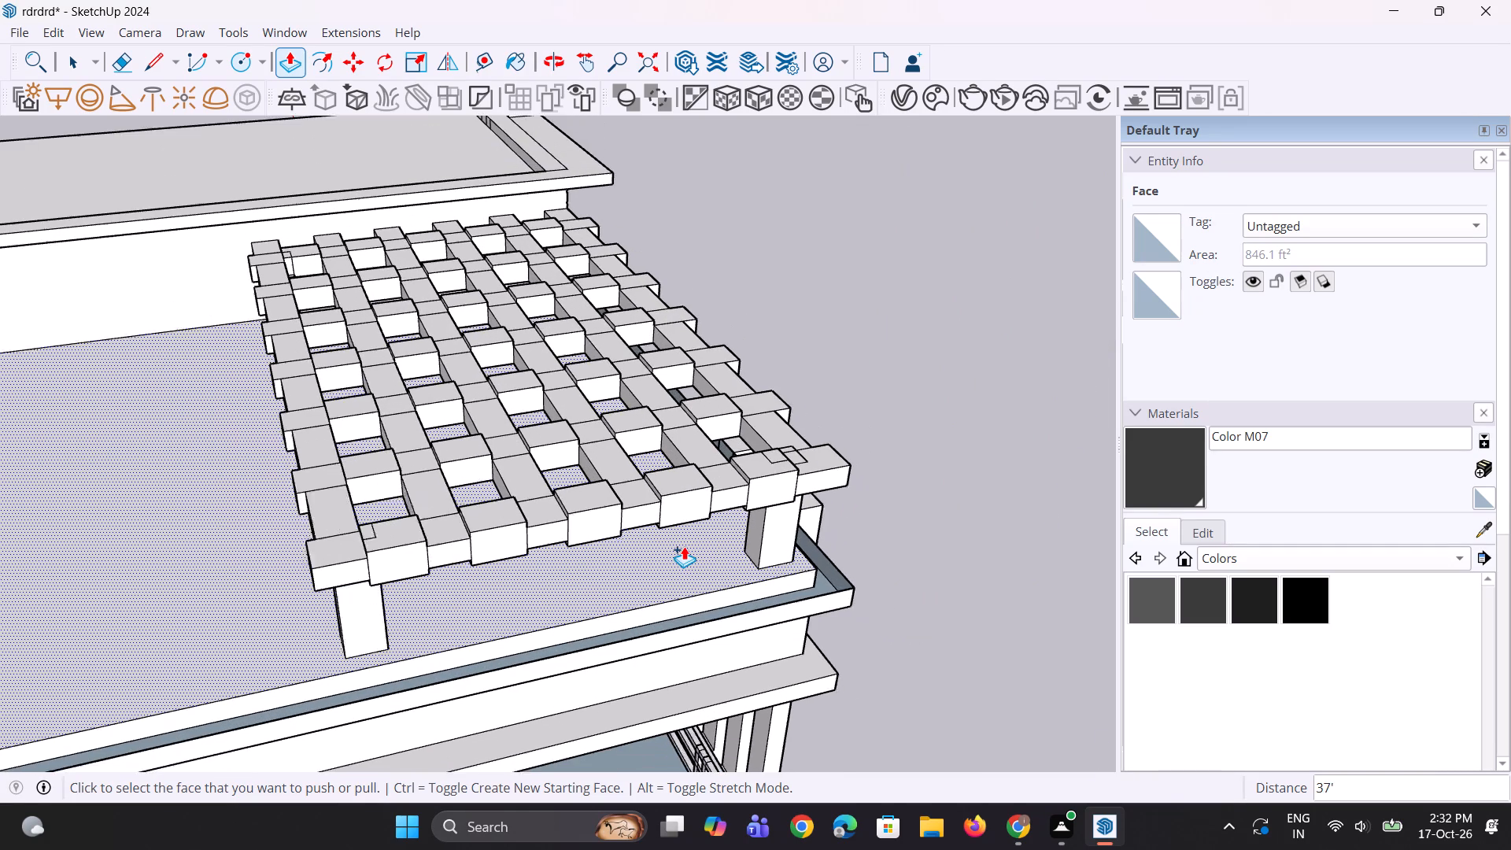
Copy the outer vertical edge of the wall rising behind the roof terrace a short way inward, marking off a narrow strip.
scroll(736, 372, down, 5)
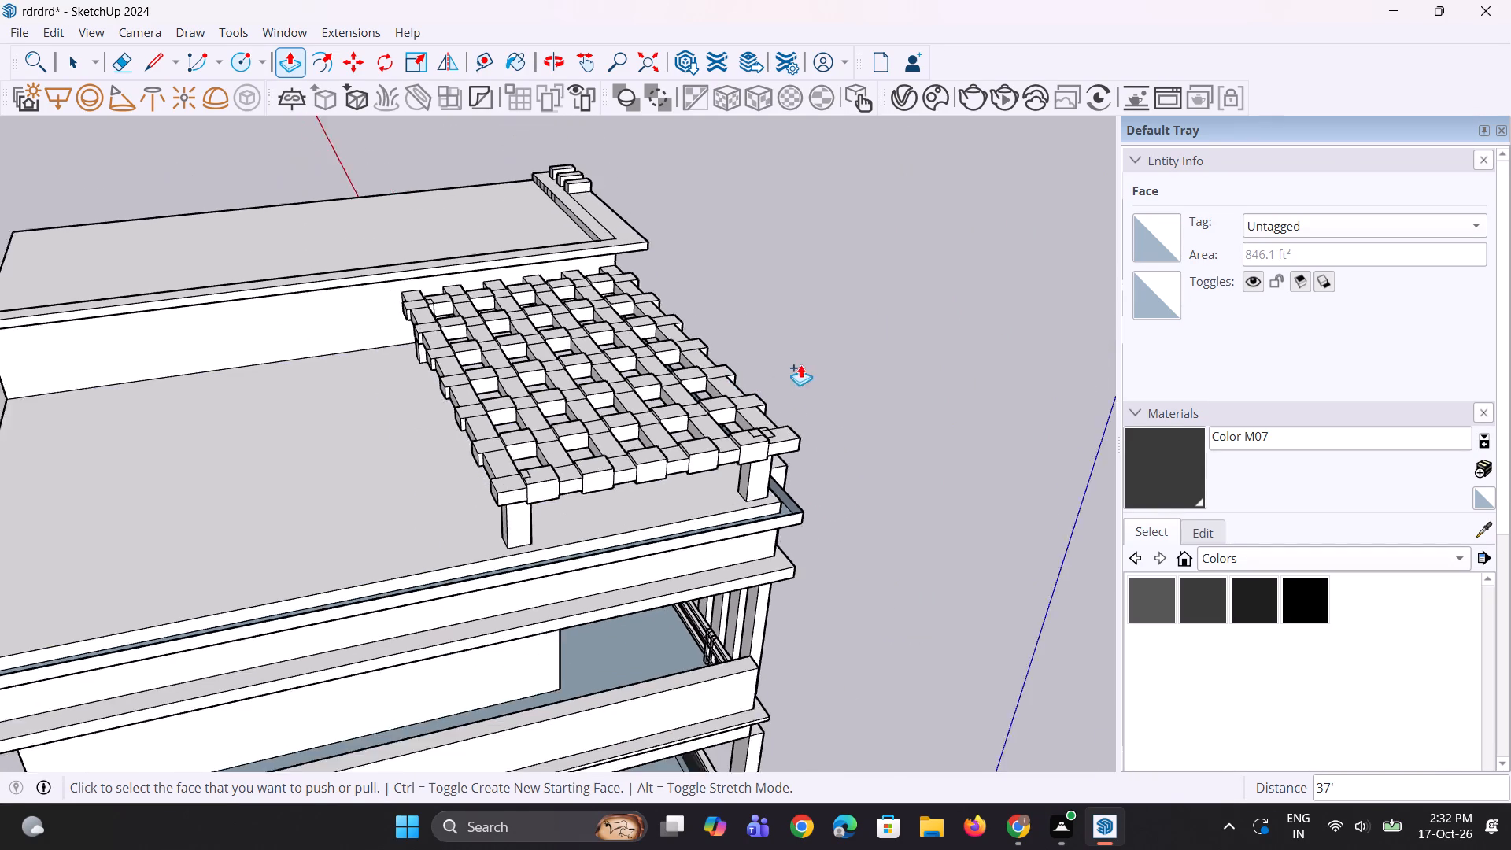
scroll(800, 364, down, 3)
scroll(279, 404, up, 2)
key(space)
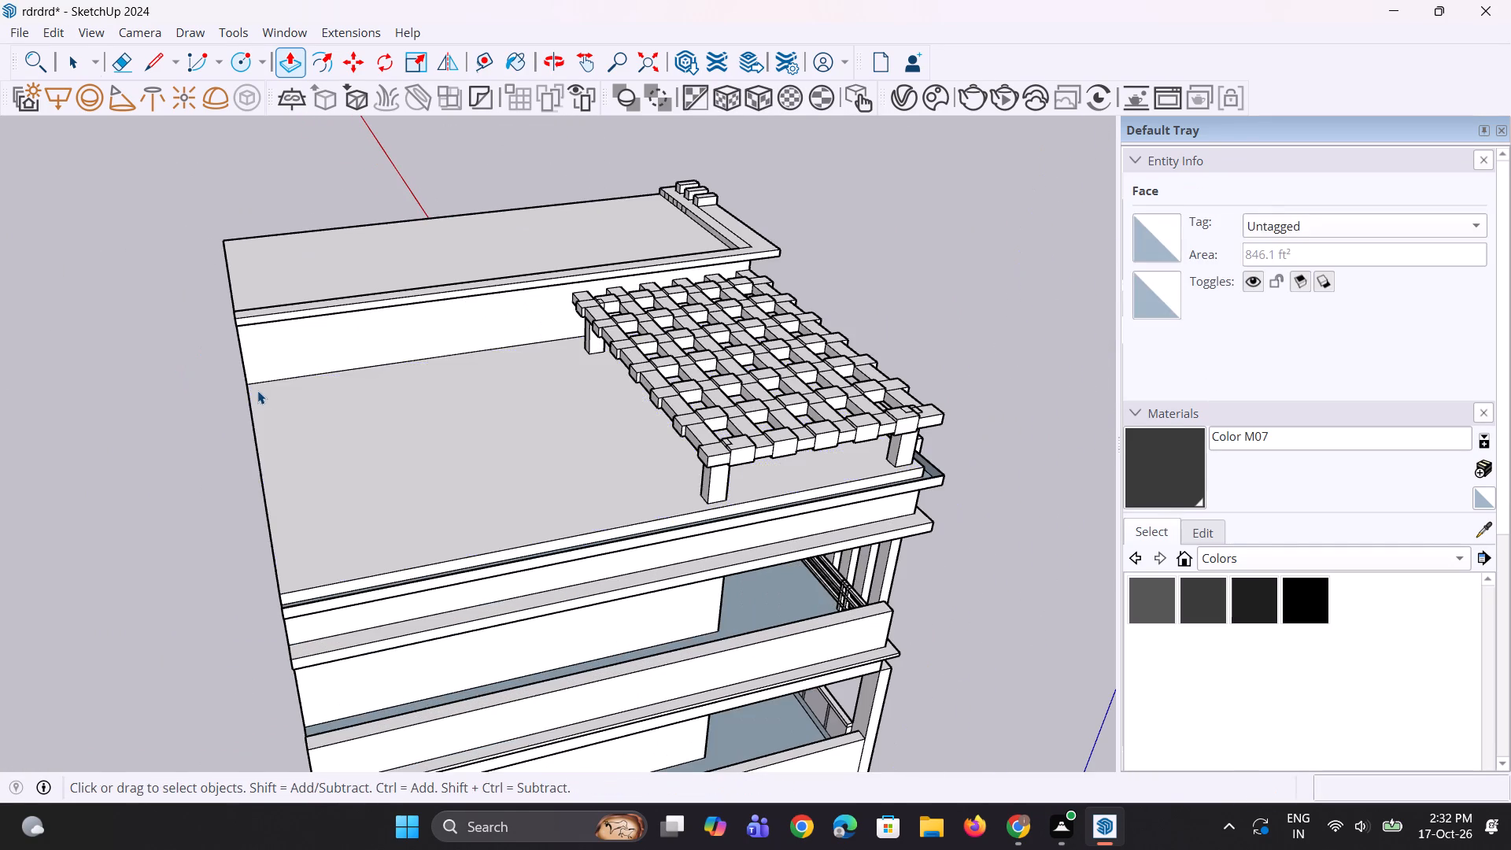
middle_drag(256, 366, 256, 304)
click(247, 340)
scroll(264, 368, up, 2)
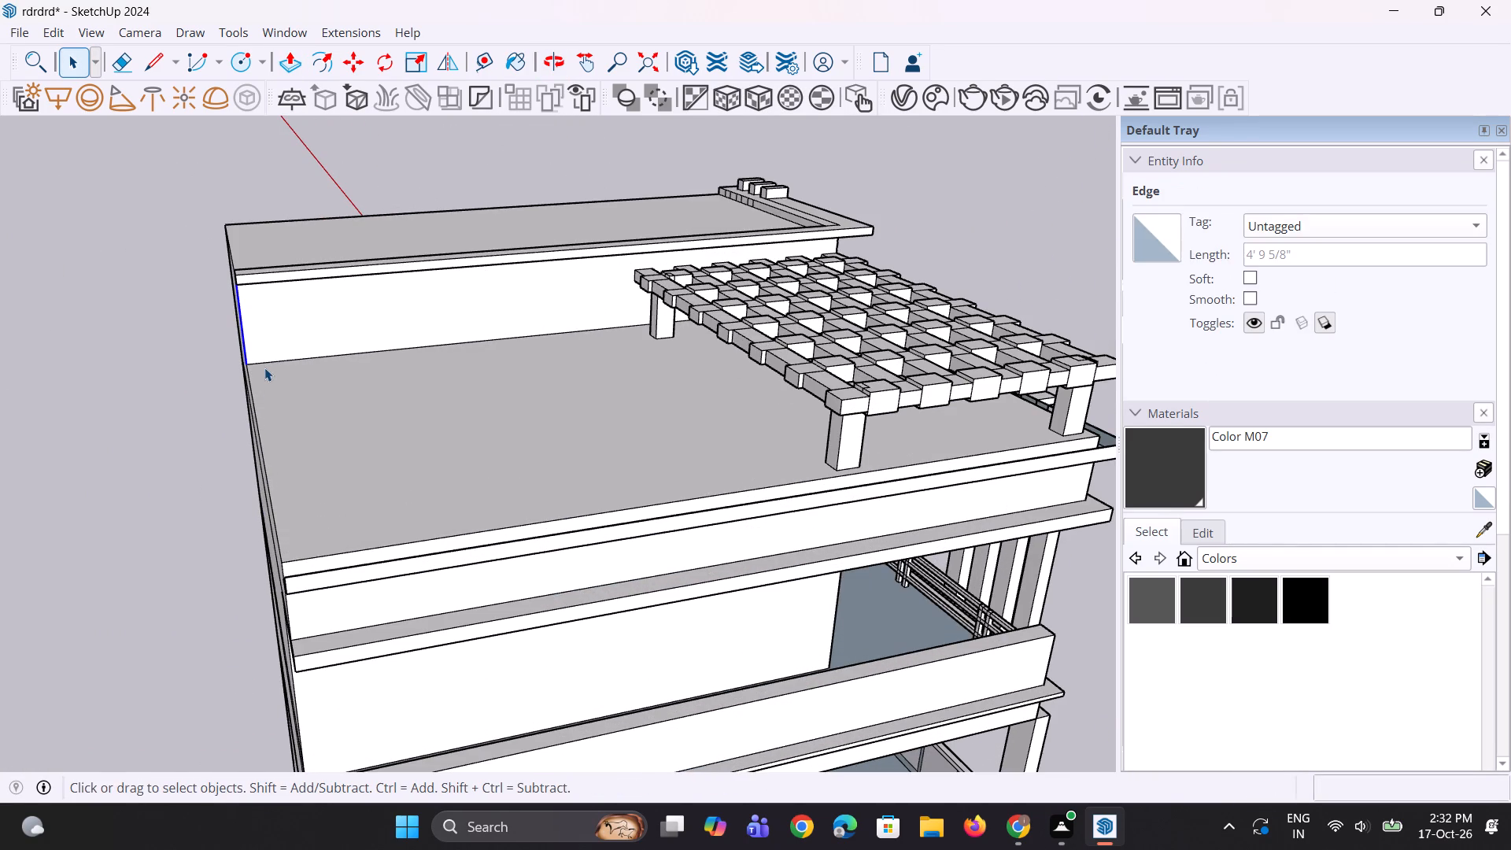
key(m)
click(253, 364)
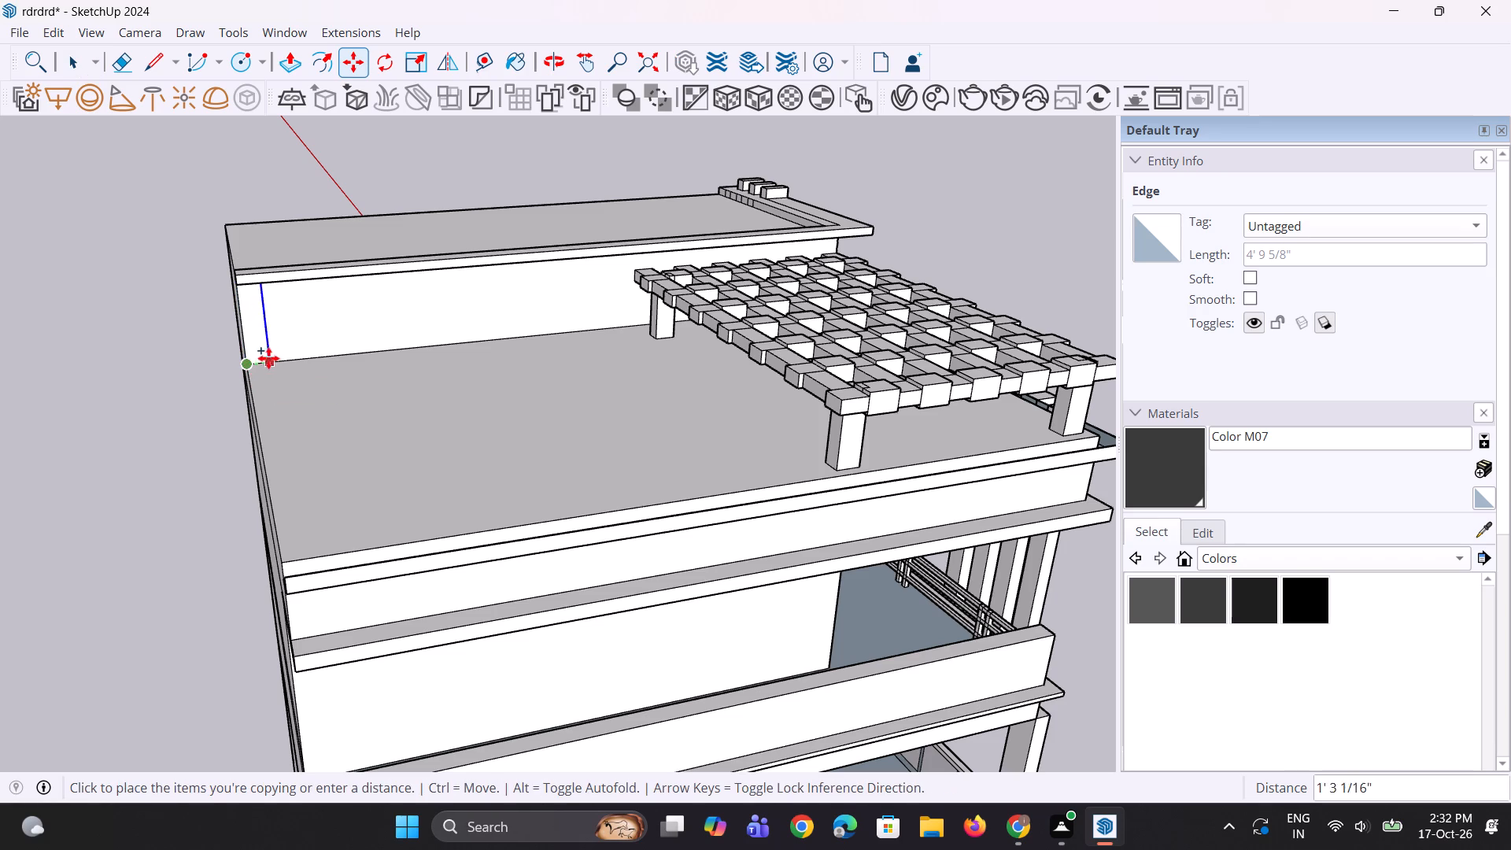
click(264, 358)
Push/Pull the narrow strip about 21' 9" along the open side edge of the roof terrace to form a parapet wall.
key(p)
click(250, 346)
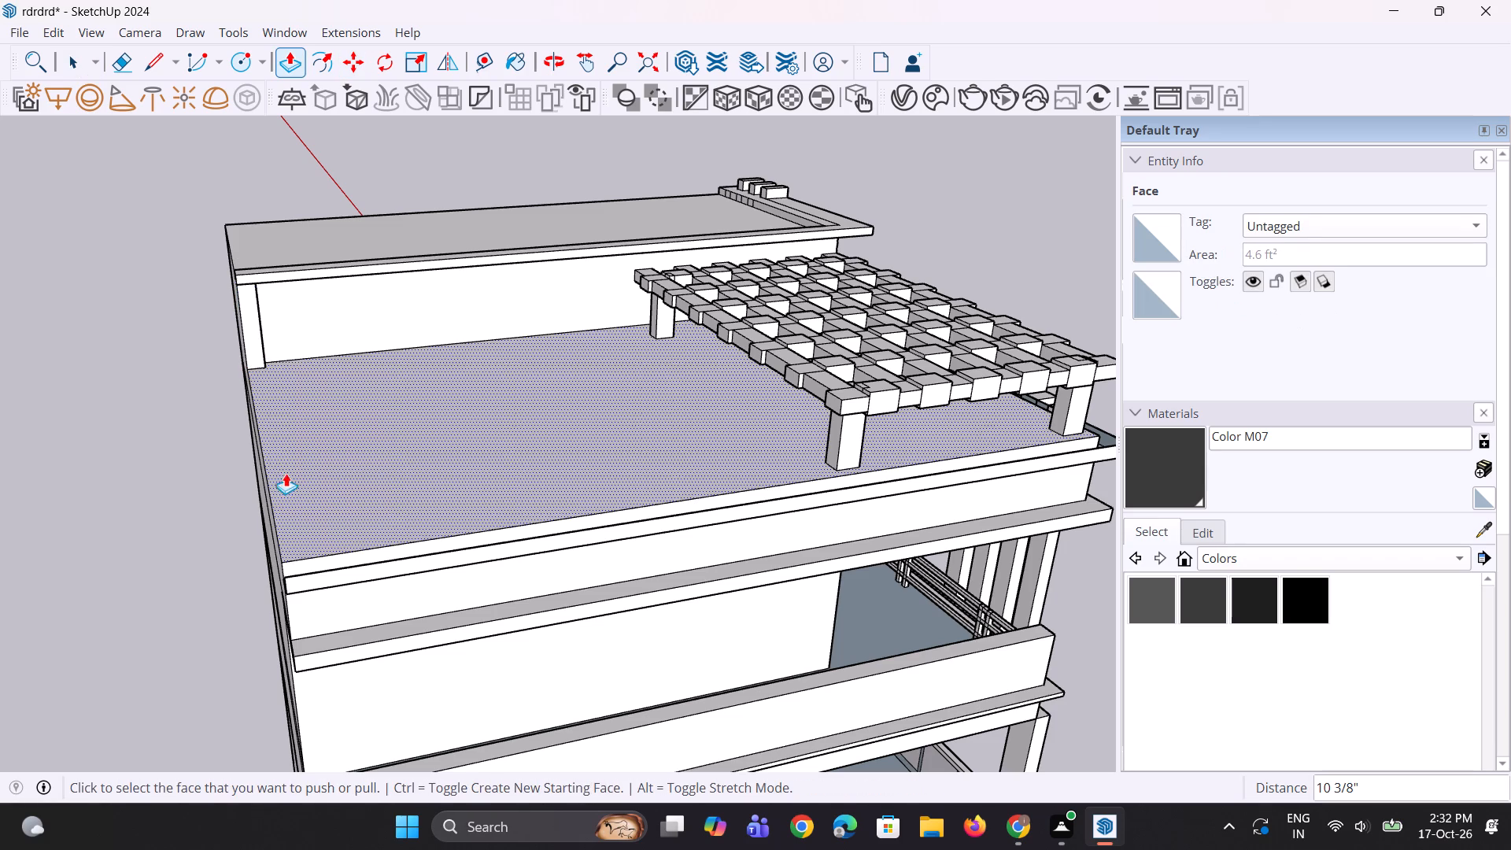
click(253, 347)
click(253, 347)
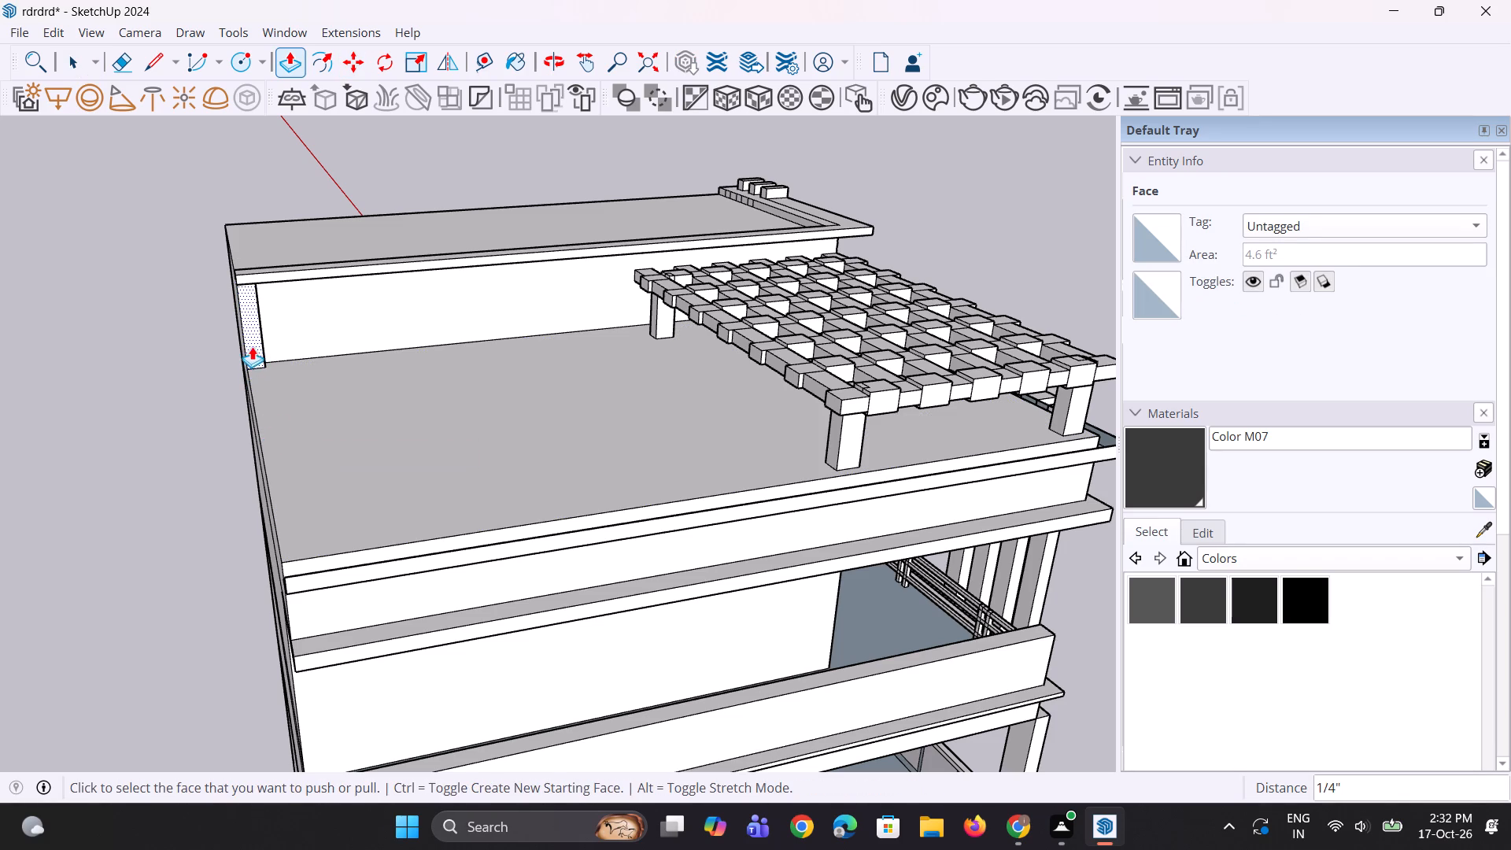
middle_drag(294, 403, 218, 424)
scroll(553, 306, down, 9)
scroll(956, 276, up, 1)
middle_drag(834, 358, 360, 418)
scroll(434, 293, up, 9)
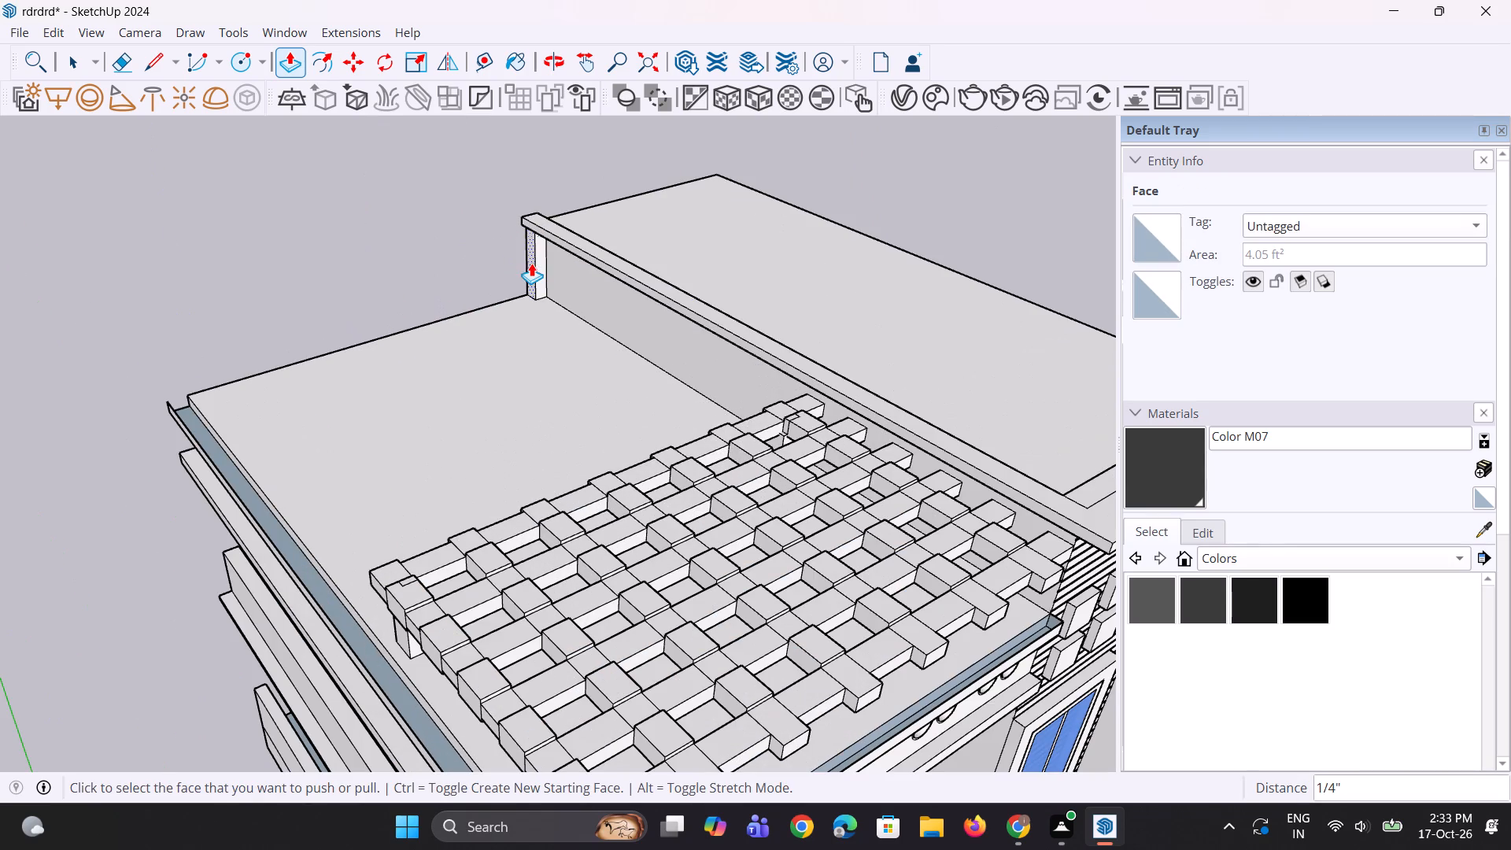
click(530, 262)
click(398, 336)
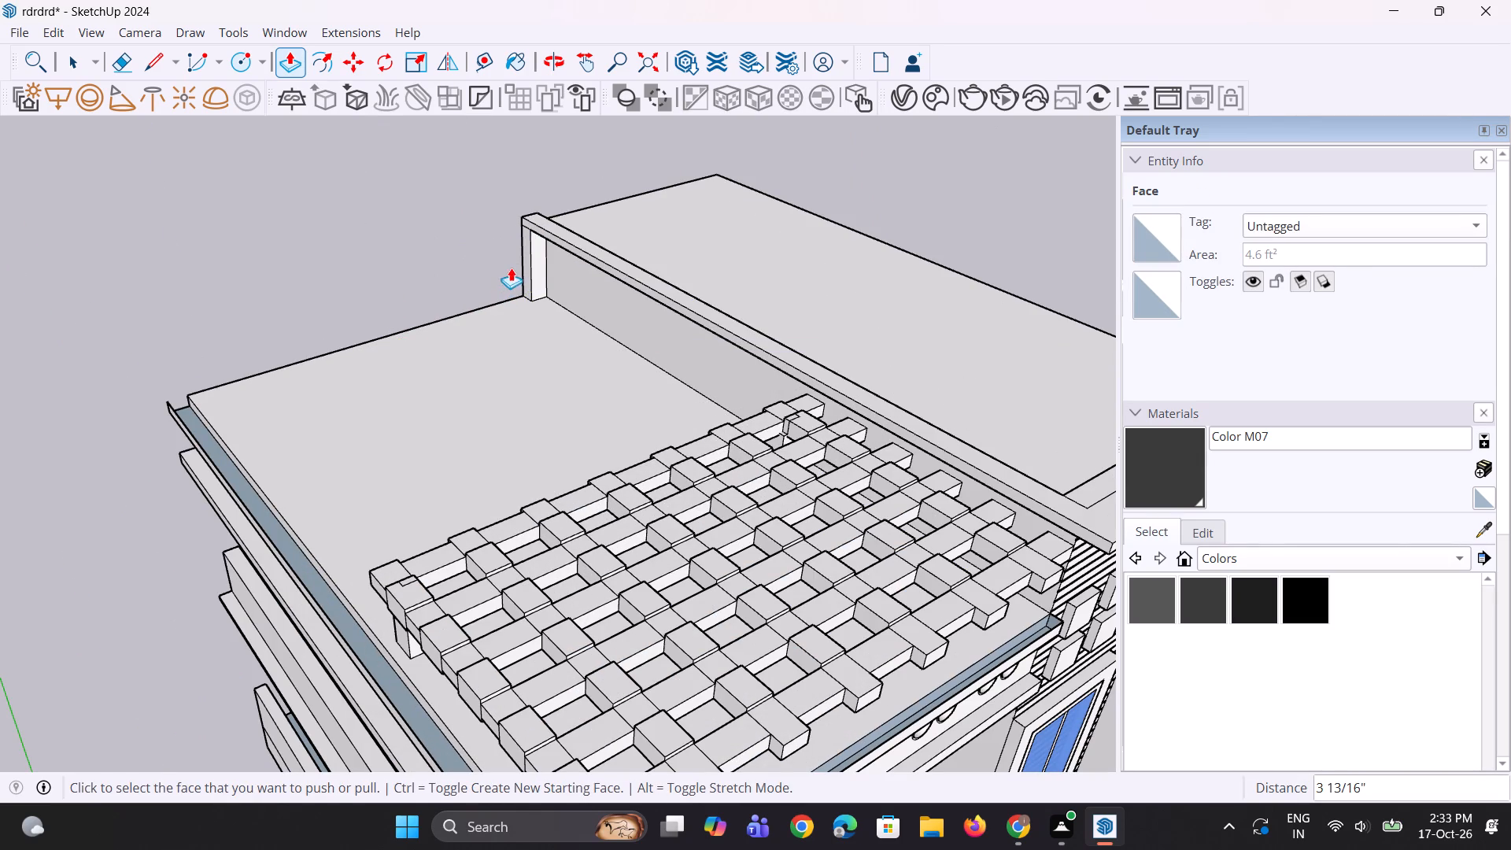
click(526, 261)
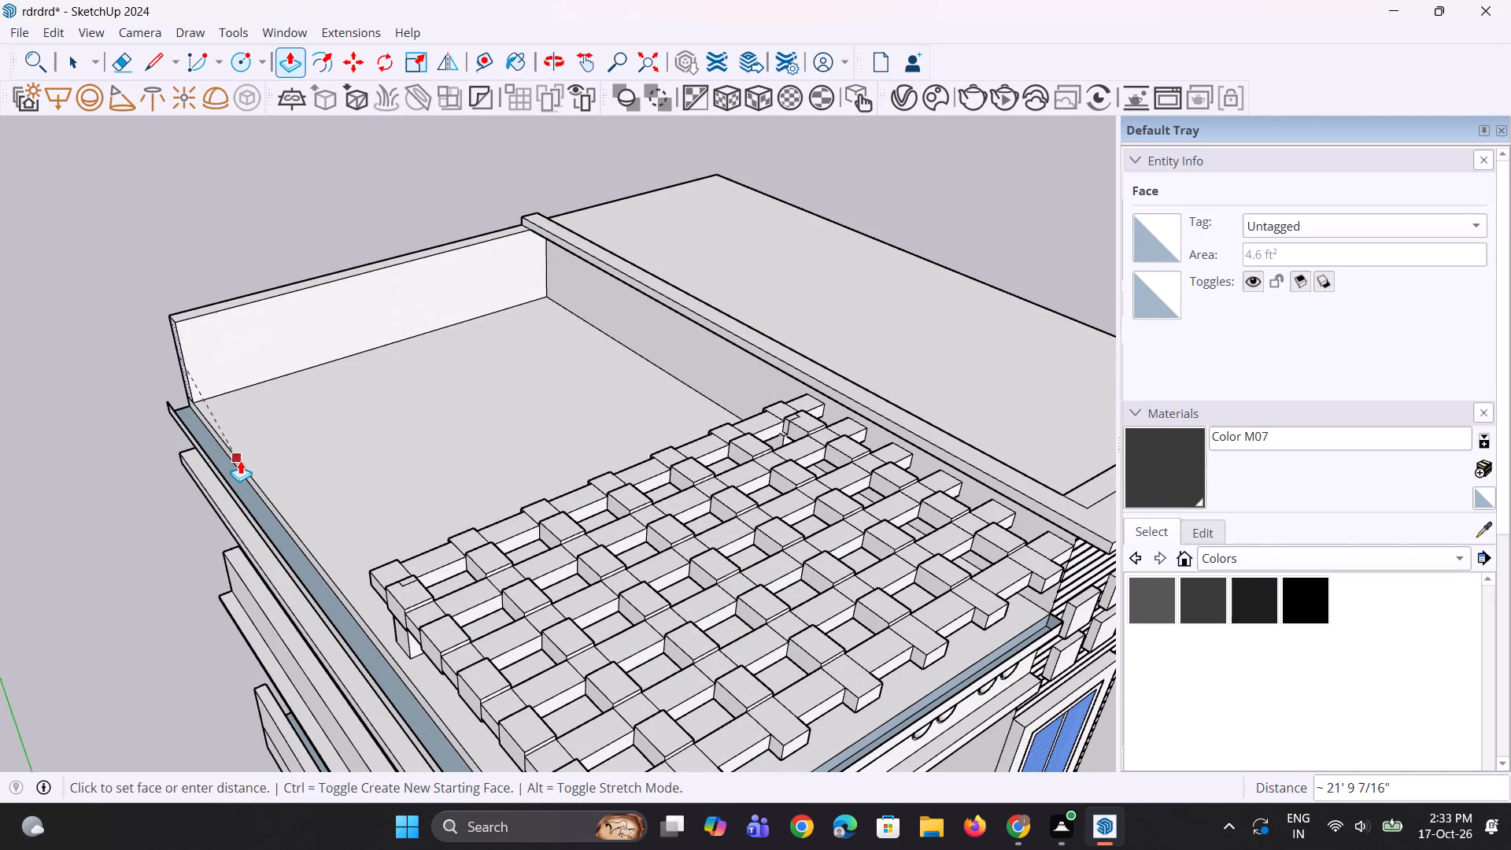
click(240, 460)
Push/Pull the sunken strip around the roof terrace's perimeter up 8 1/8", flush with the terrace surface.
middle_drag(354, 401, 1200, 286)
scroll(929, 342, down, 3)
middle_drag(833, 568, 408, 625)
middle_drag(516, 532, 387, 582)
scroll(485, 595, up, 14)
click(499, 654)
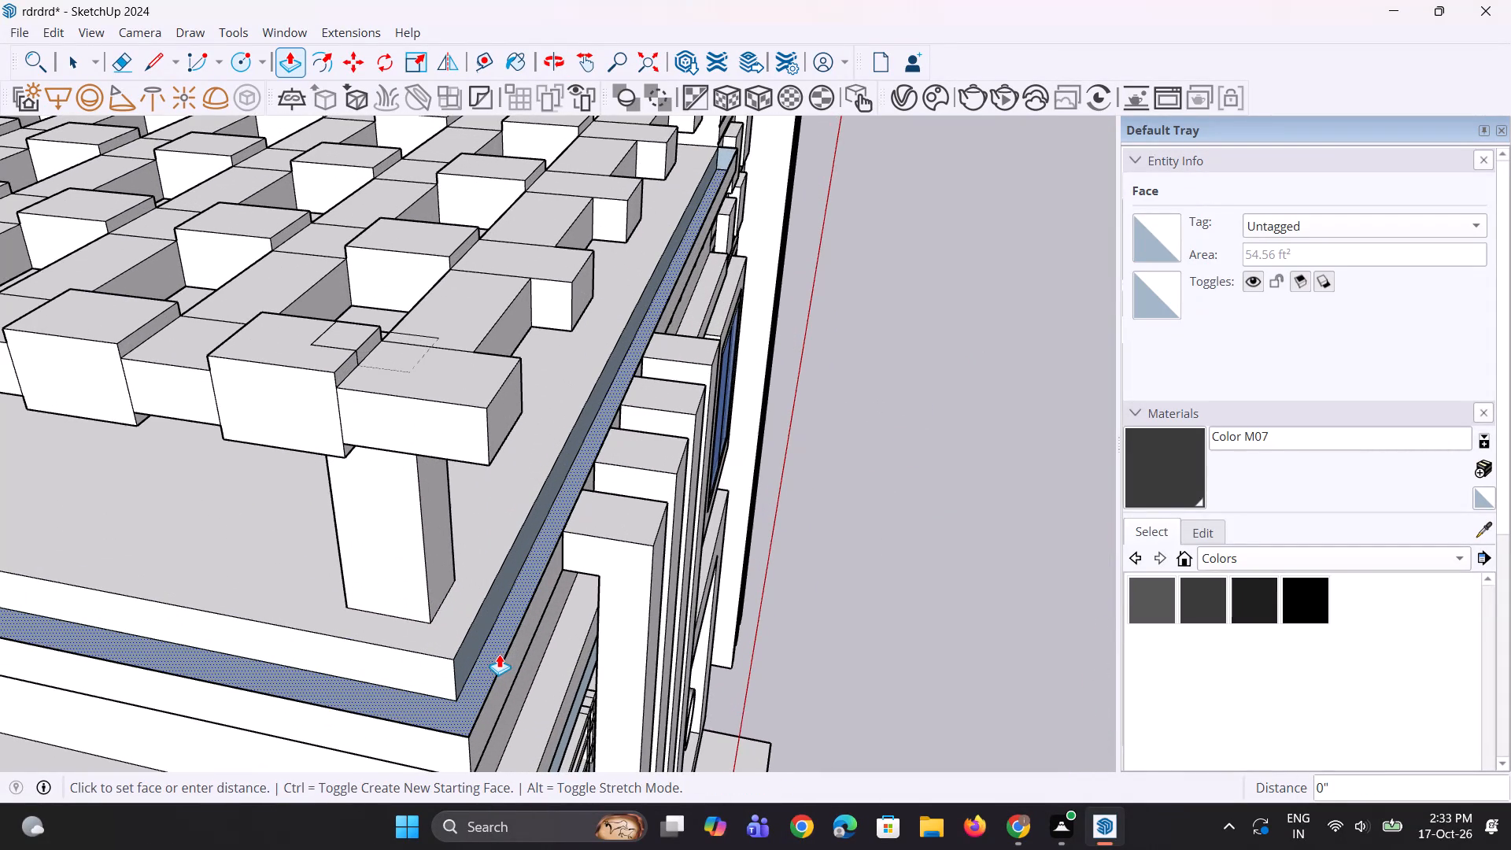
click(478, 609)
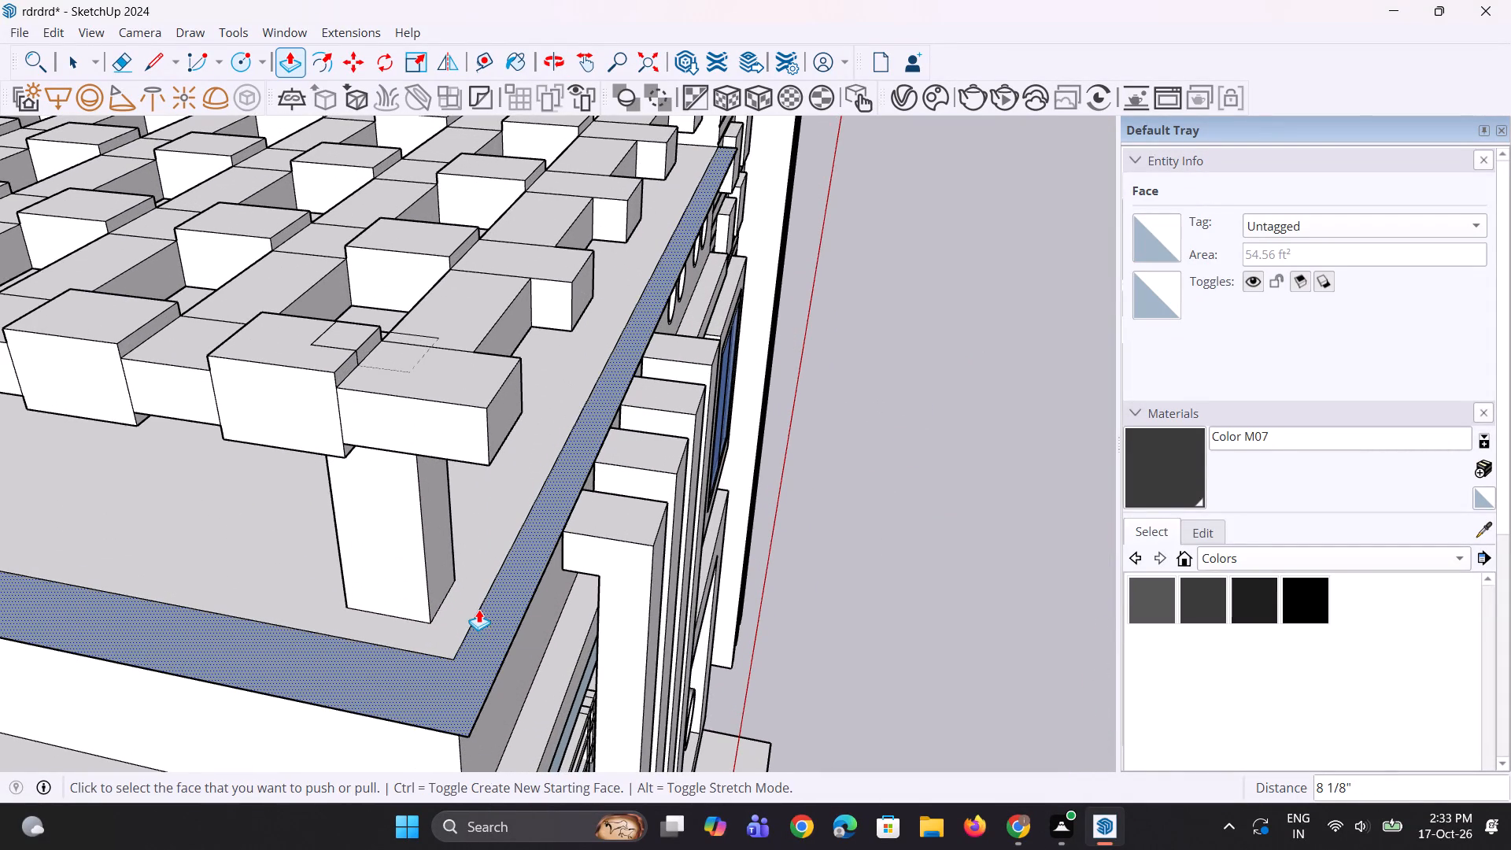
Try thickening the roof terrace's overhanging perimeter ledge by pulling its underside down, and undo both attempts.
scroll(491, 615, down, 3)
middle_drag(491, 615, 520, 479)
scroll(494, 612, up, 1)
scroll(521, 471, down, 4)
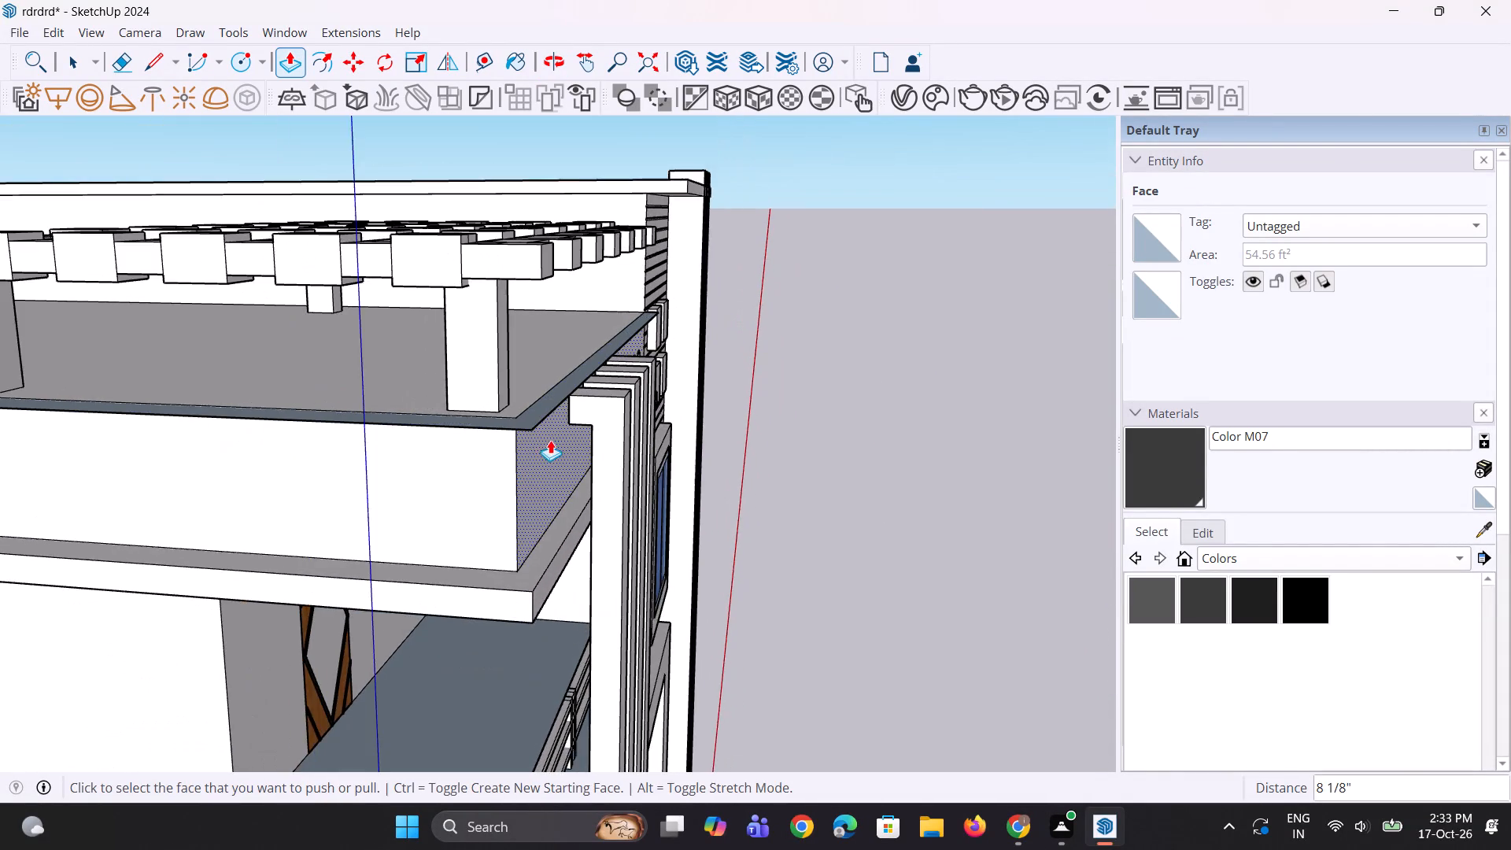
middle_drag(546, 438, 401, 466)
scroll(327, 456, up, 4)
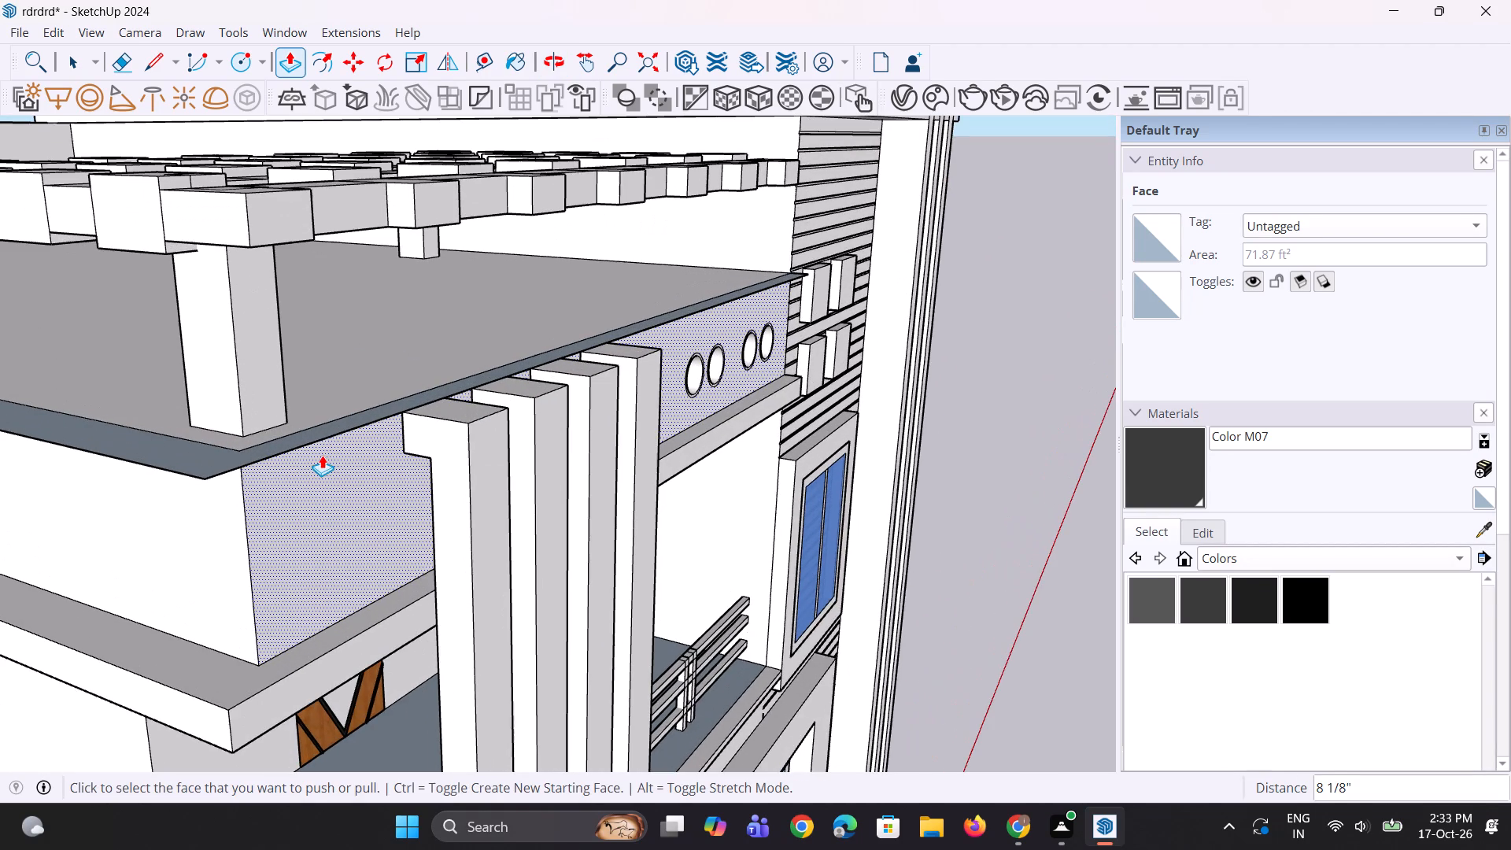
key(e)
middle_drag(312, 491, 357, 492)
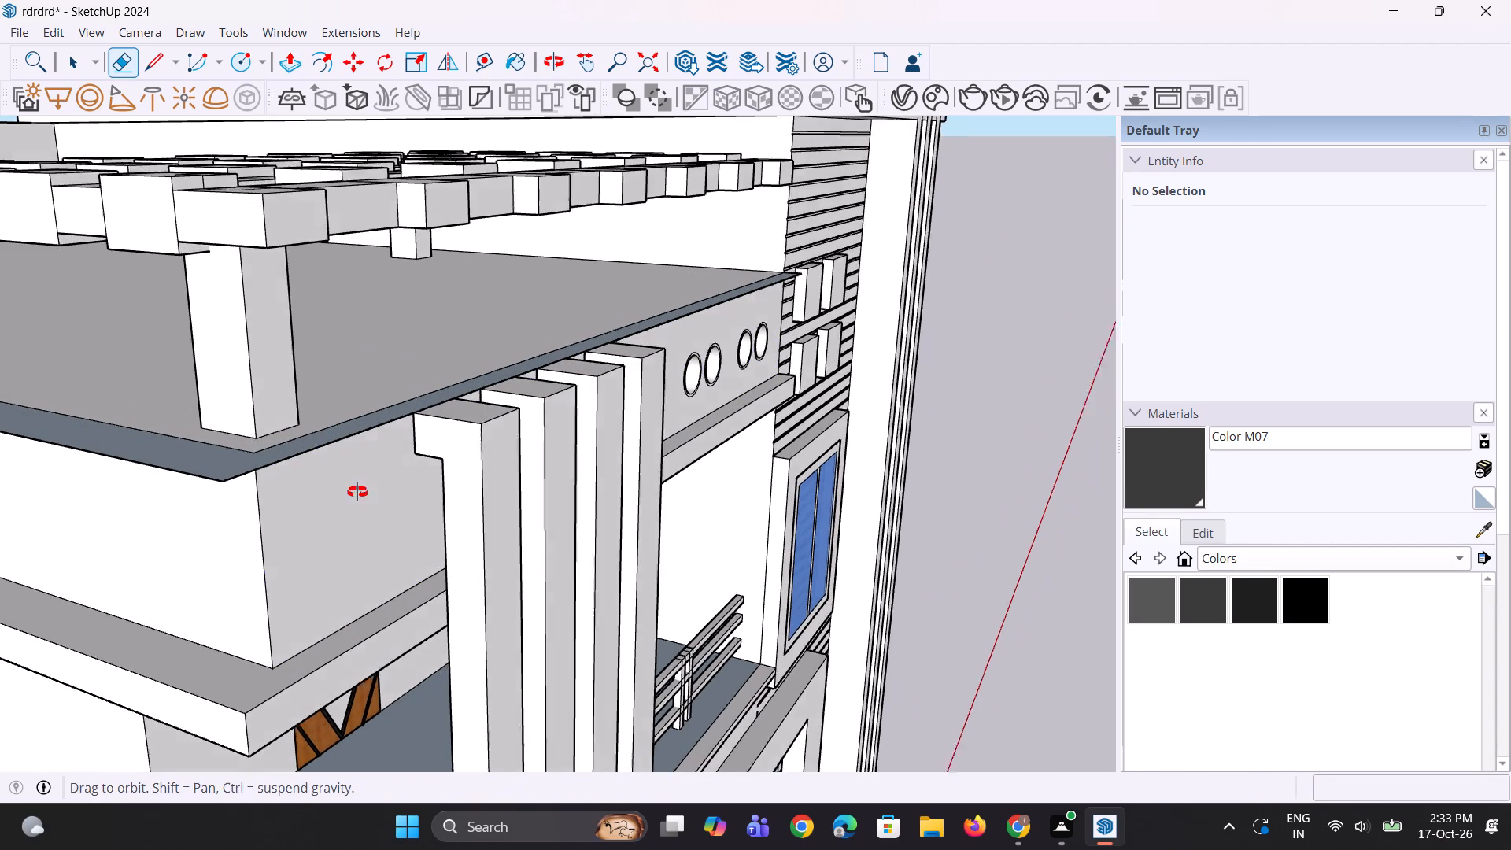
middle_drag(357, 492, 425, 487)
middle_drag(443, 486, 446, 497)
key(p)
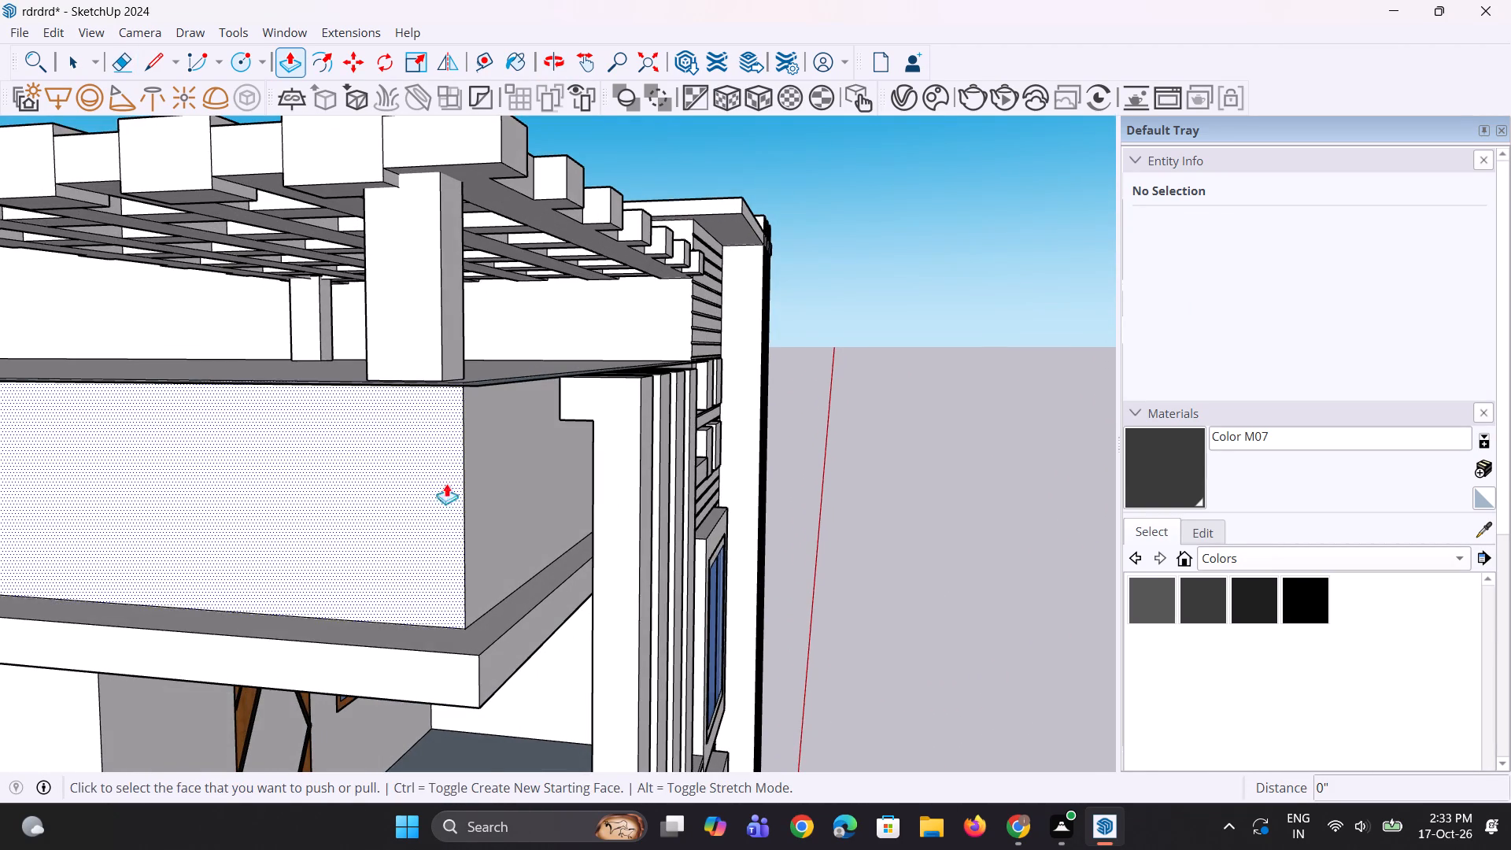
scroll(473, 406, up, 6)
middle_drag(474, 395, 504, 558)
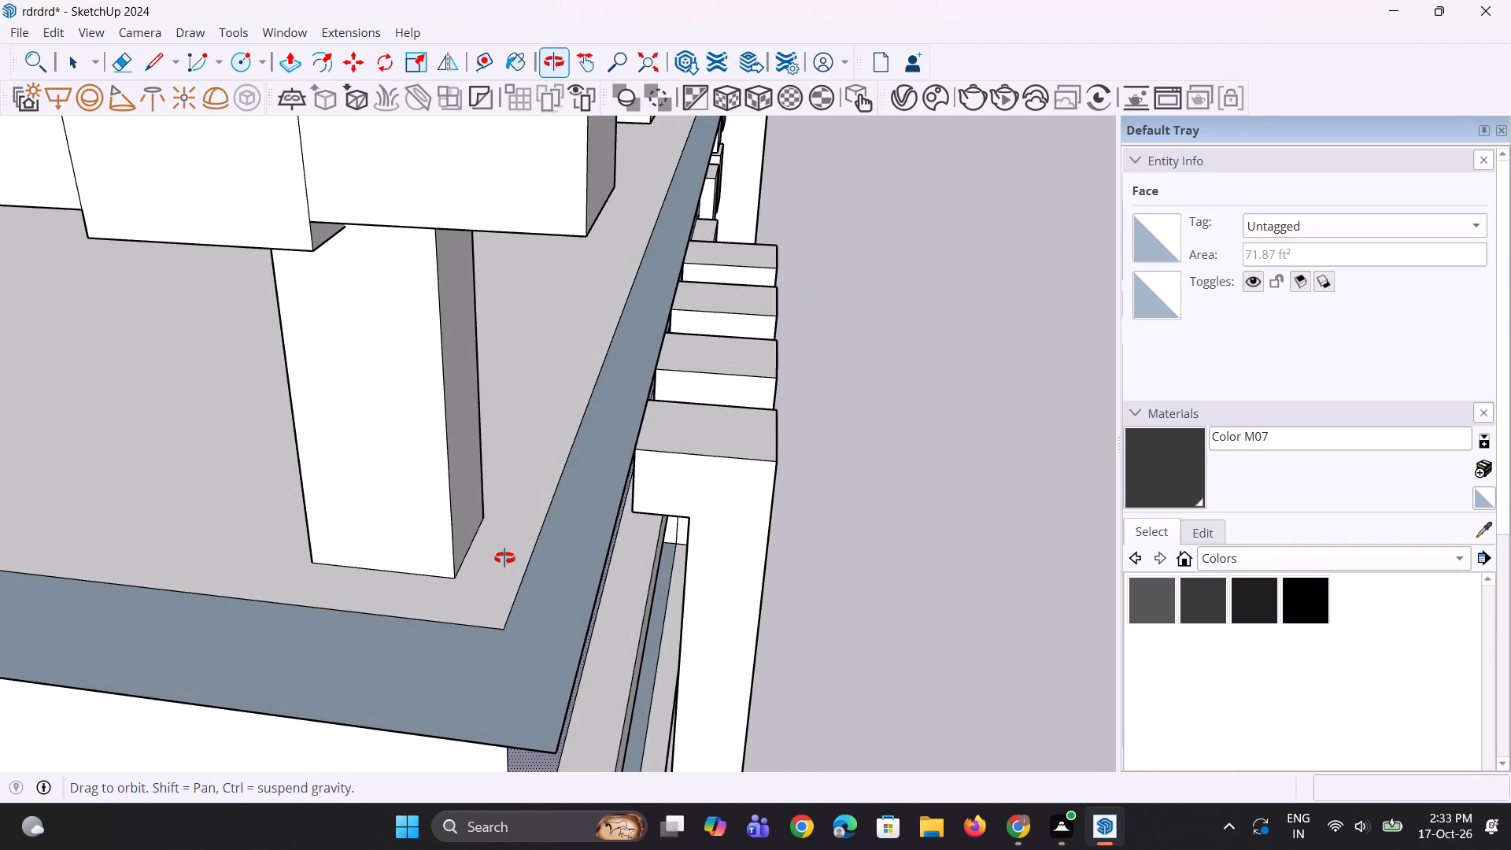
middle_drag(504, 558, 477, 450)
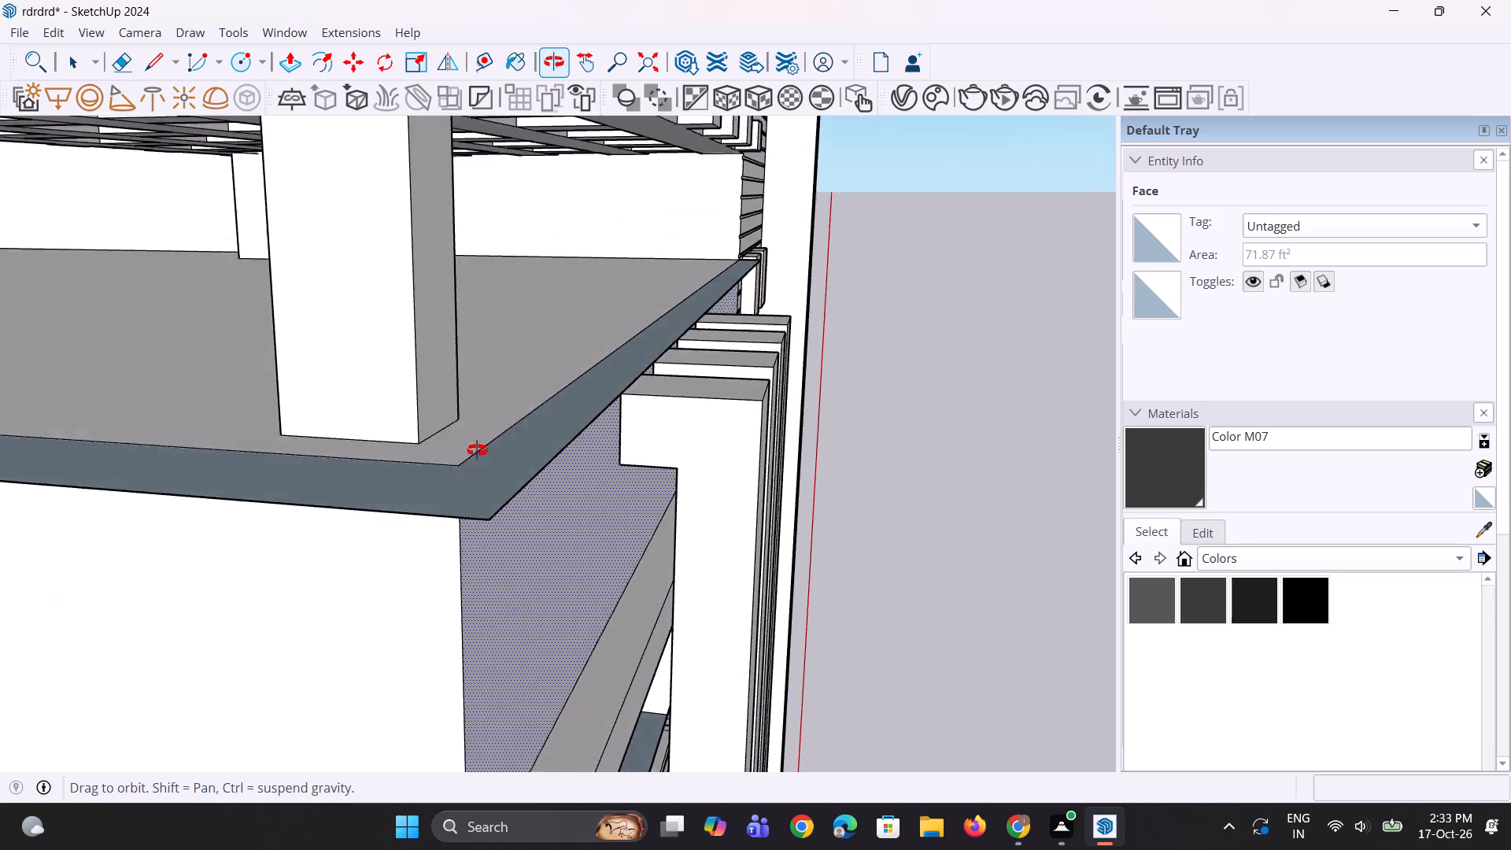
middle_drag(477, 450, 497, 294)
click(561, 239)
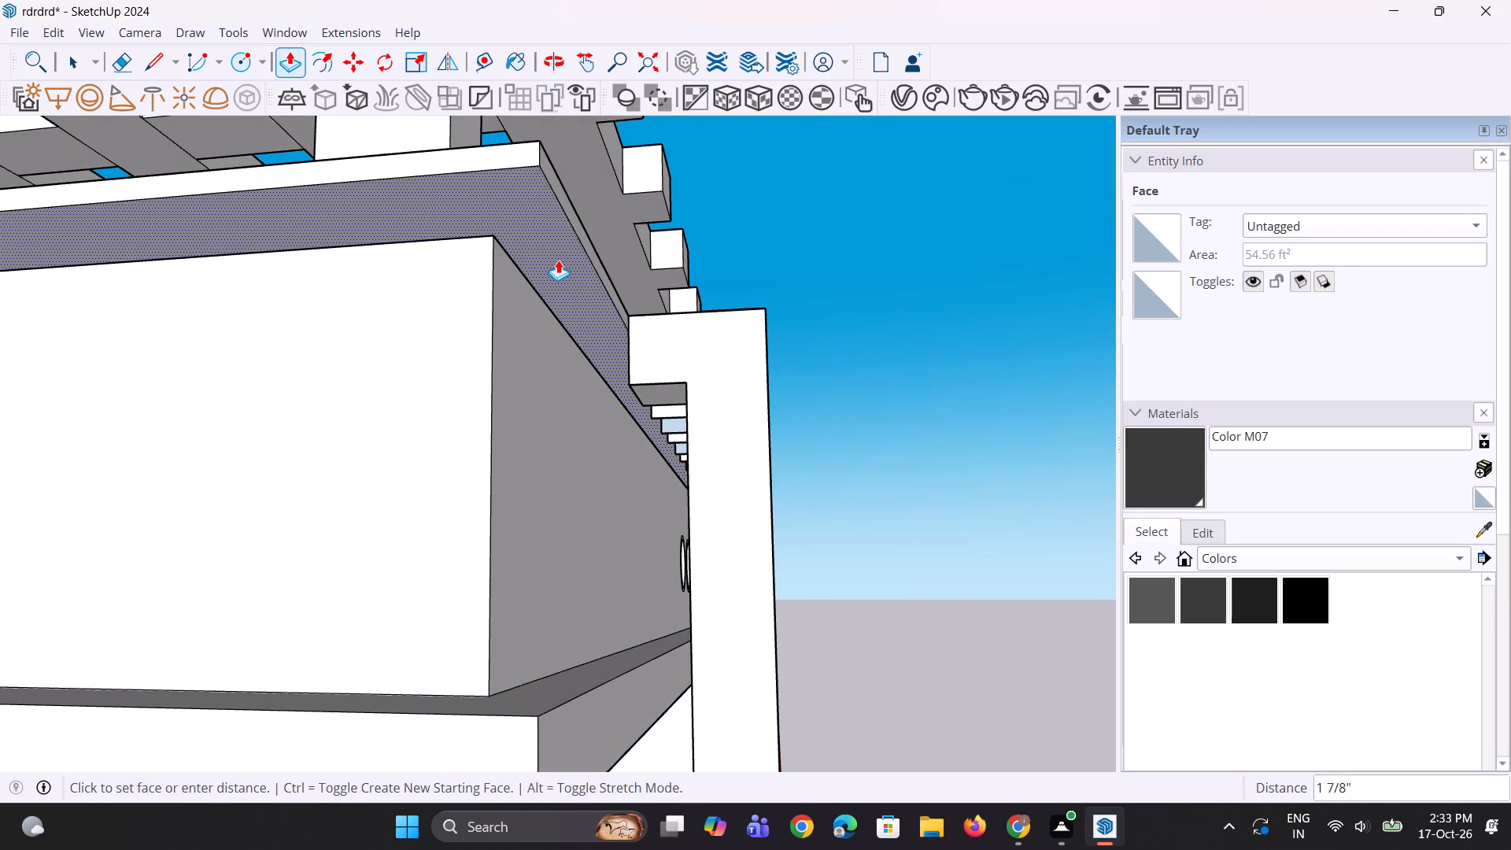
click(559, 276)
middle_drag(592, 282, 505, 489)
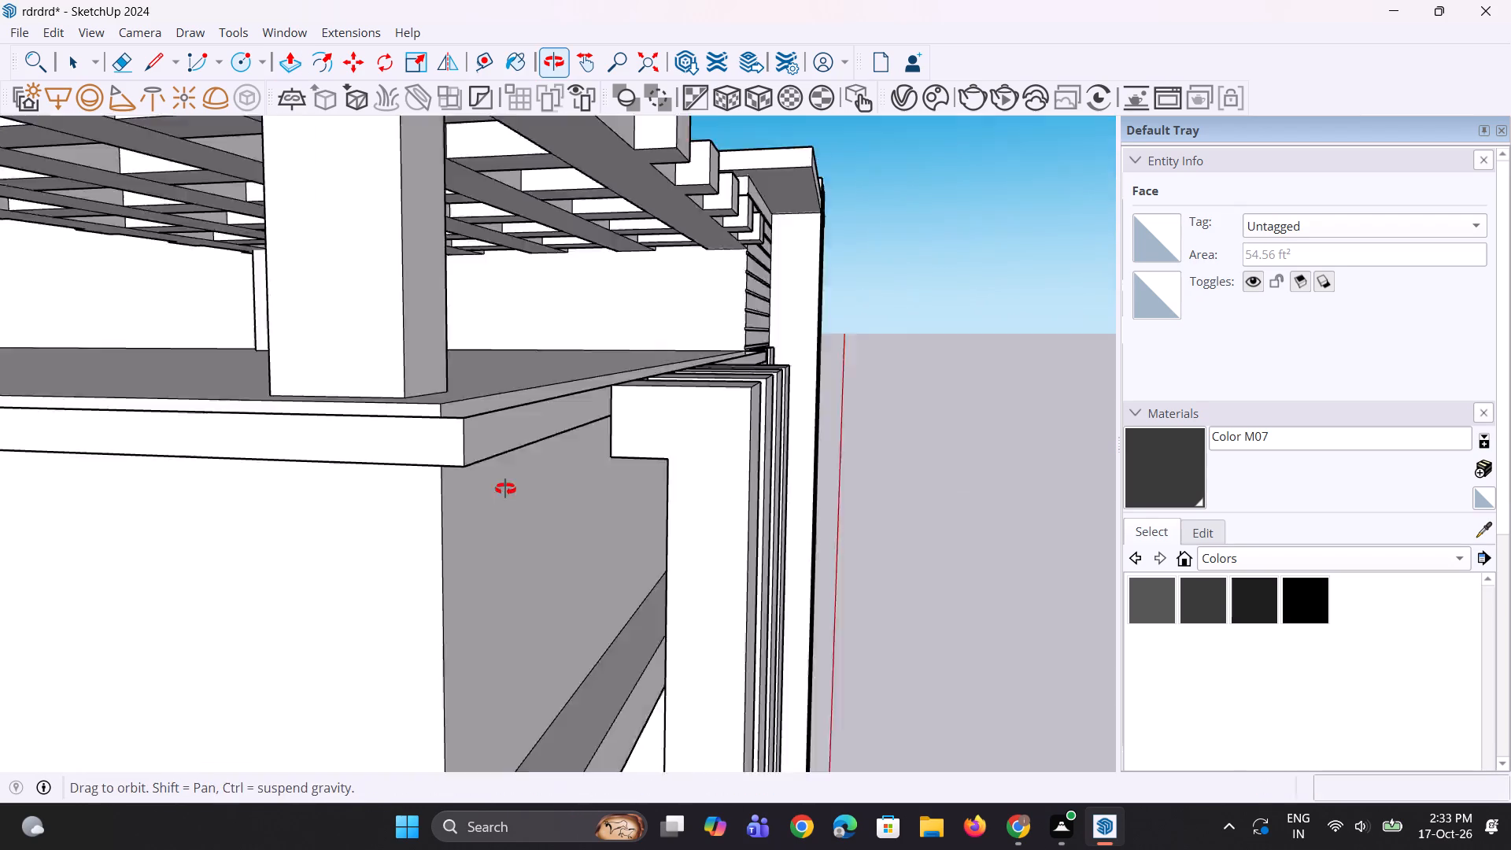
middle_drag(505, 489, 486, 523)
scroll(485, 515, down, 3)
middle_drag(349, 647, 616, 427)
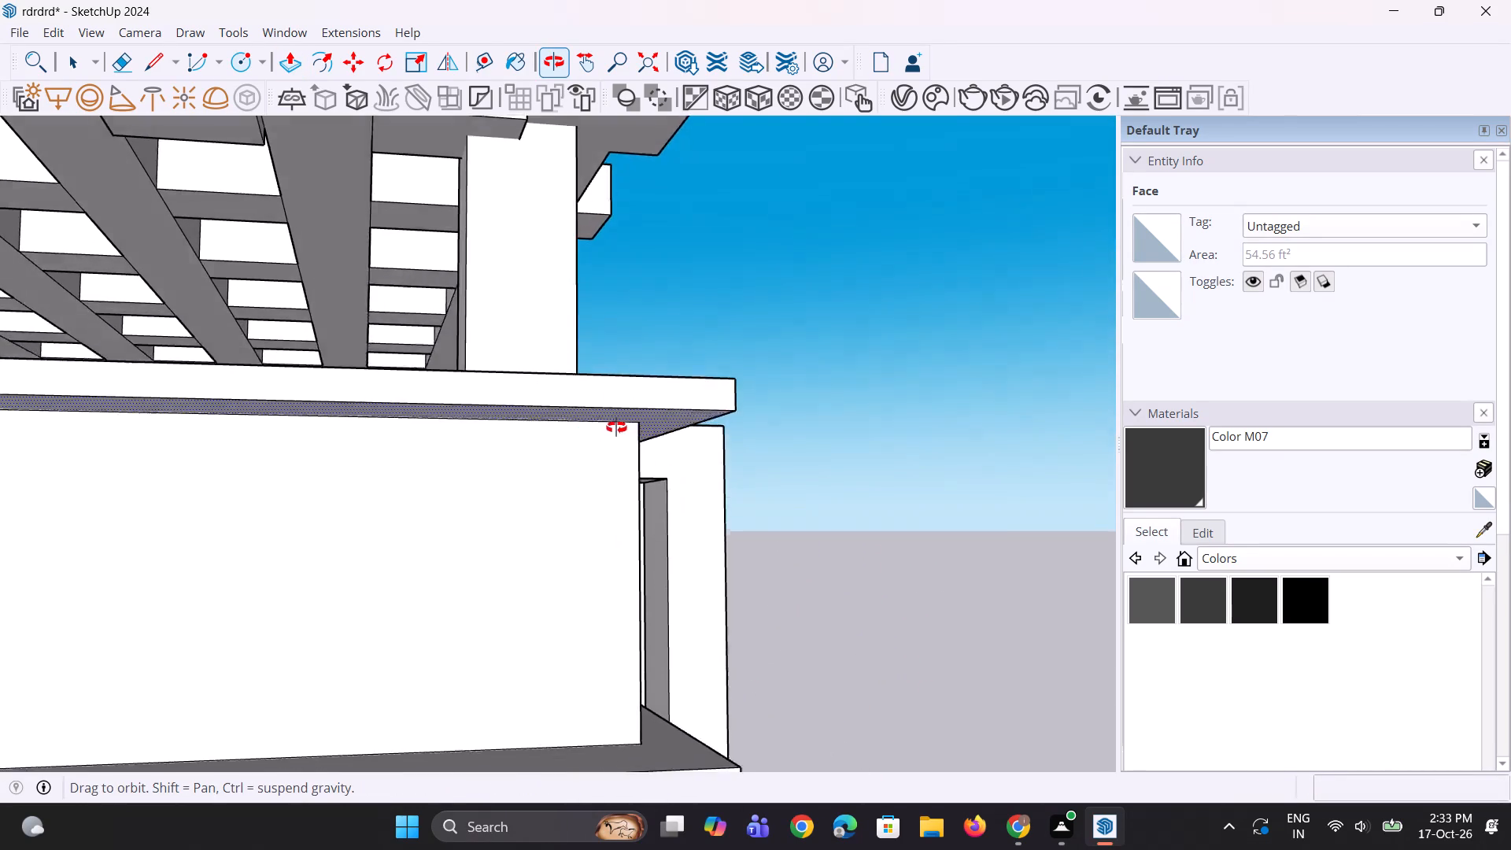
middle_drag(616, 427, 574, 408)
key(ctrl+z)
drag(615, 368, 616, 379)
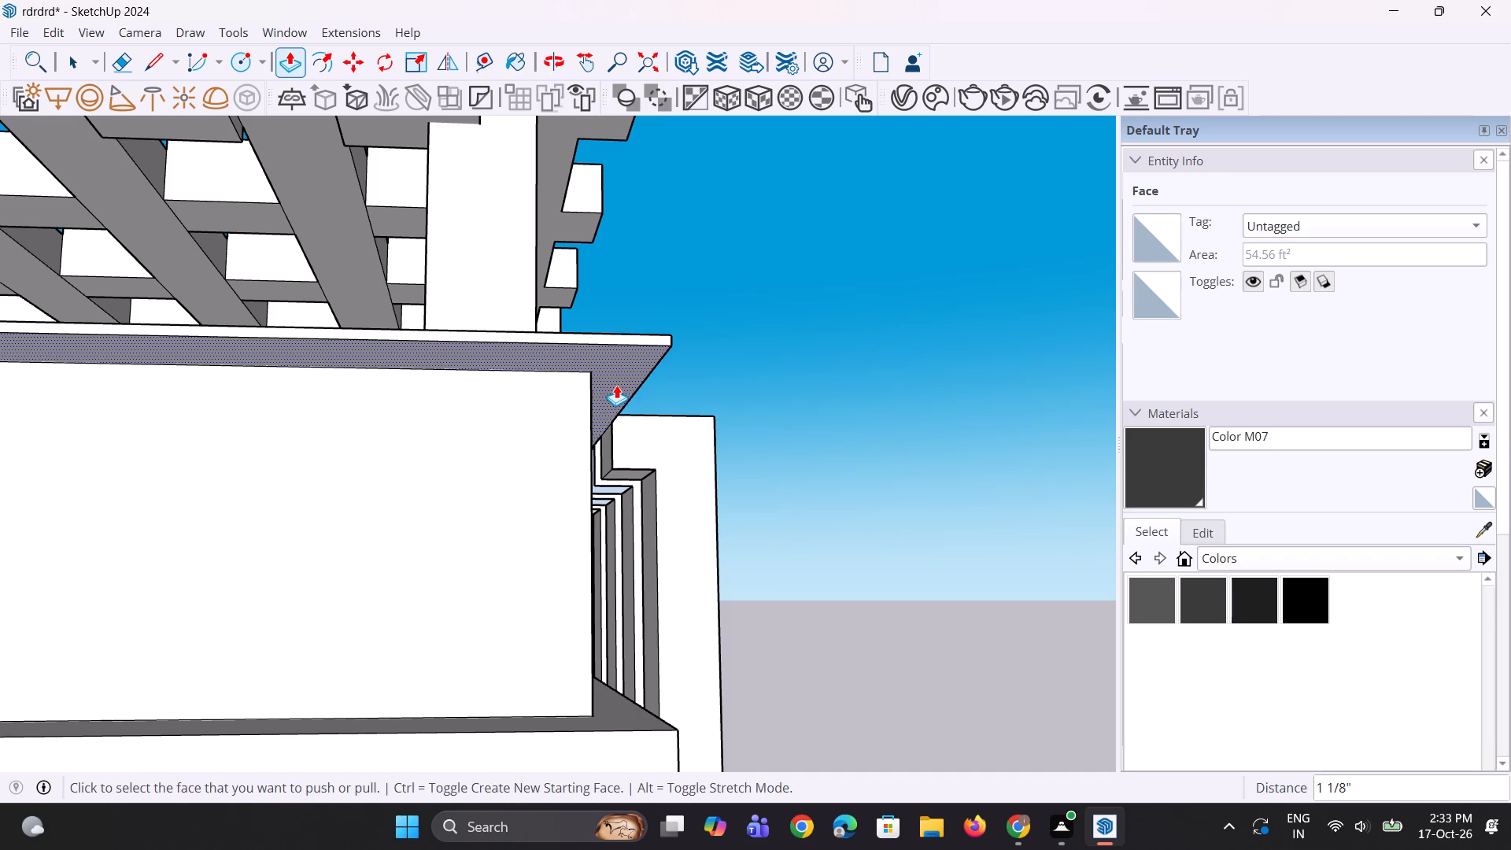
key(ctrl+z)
Push/Pull the underside of the roof terrace's perimeter ledge down 5 1/2".
click(603, 379)
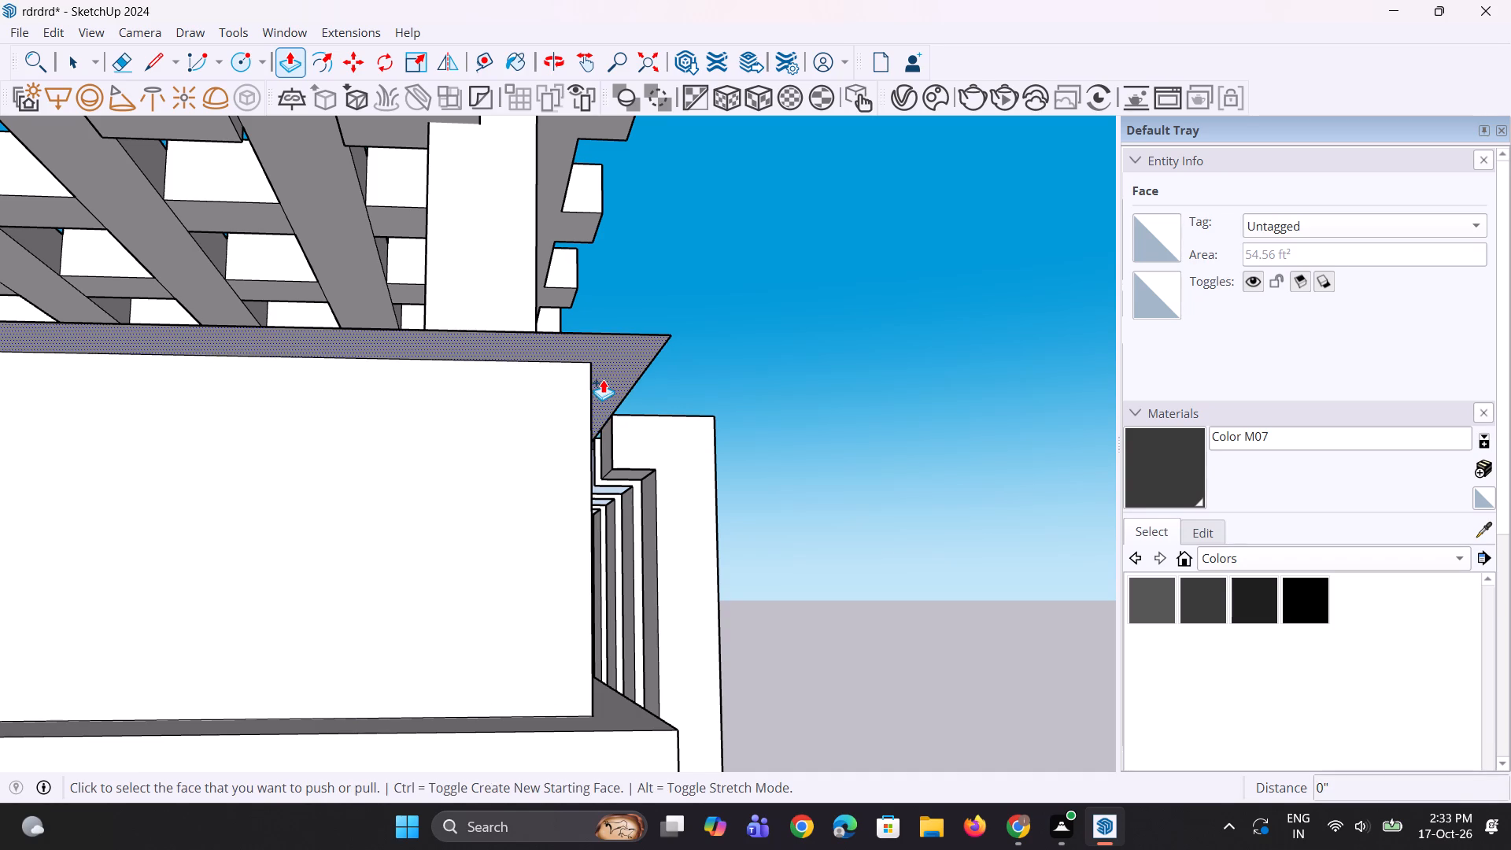
click(597, 423)
middle_drag(599, 427, 560, 634)
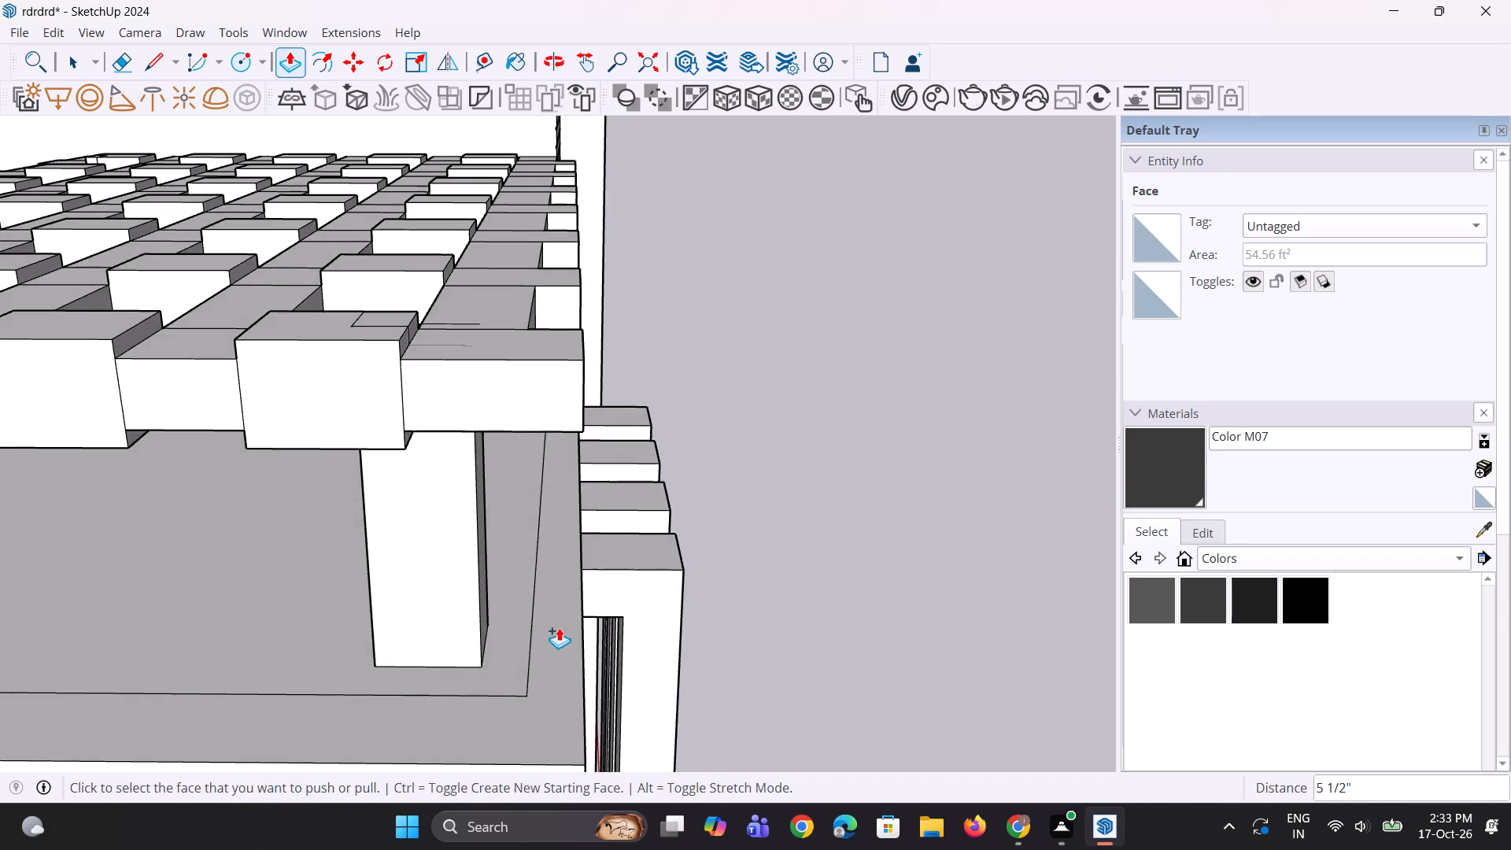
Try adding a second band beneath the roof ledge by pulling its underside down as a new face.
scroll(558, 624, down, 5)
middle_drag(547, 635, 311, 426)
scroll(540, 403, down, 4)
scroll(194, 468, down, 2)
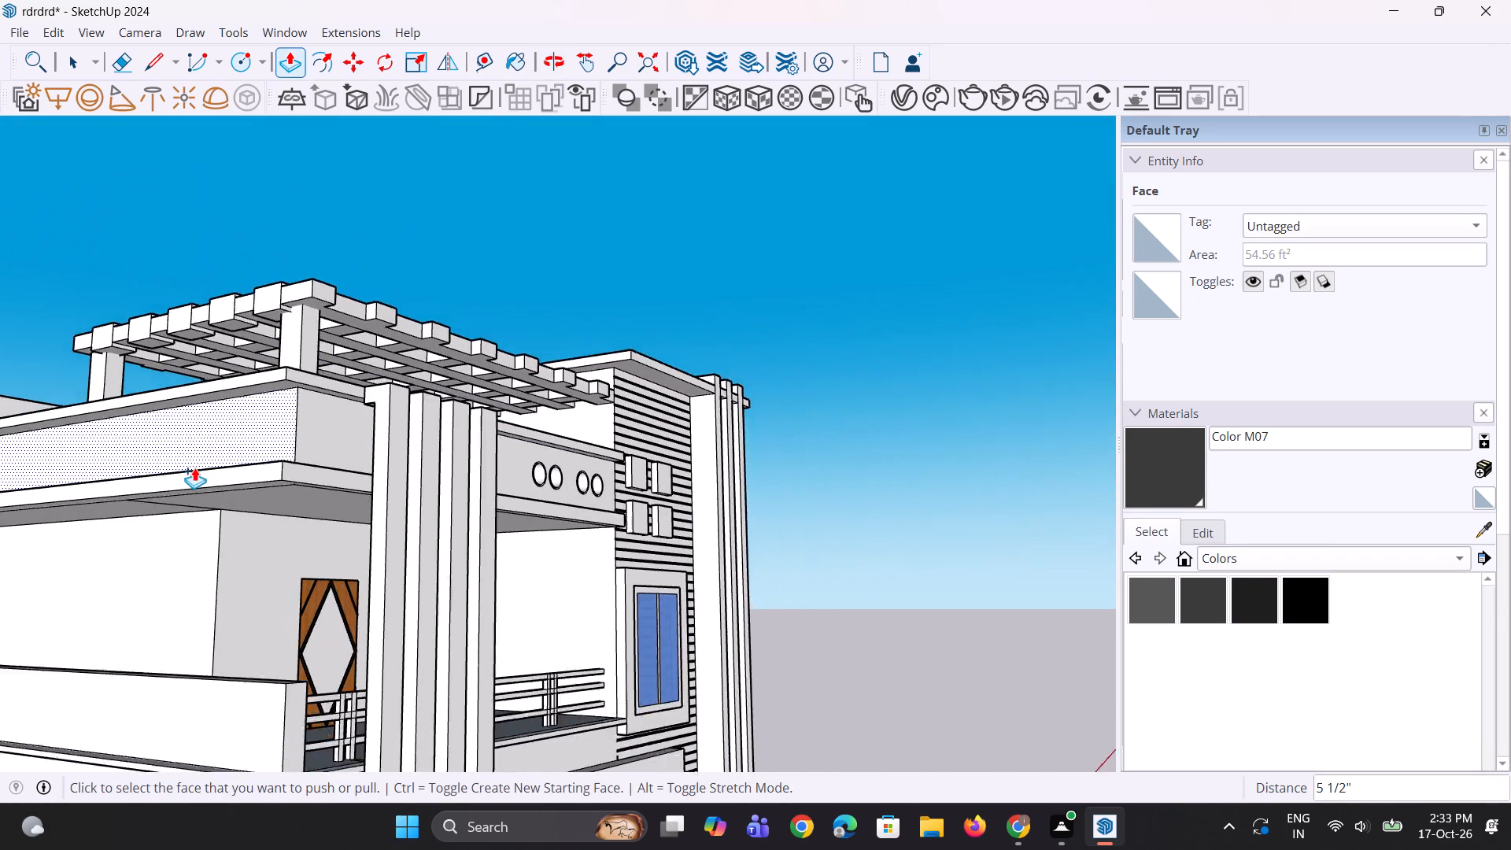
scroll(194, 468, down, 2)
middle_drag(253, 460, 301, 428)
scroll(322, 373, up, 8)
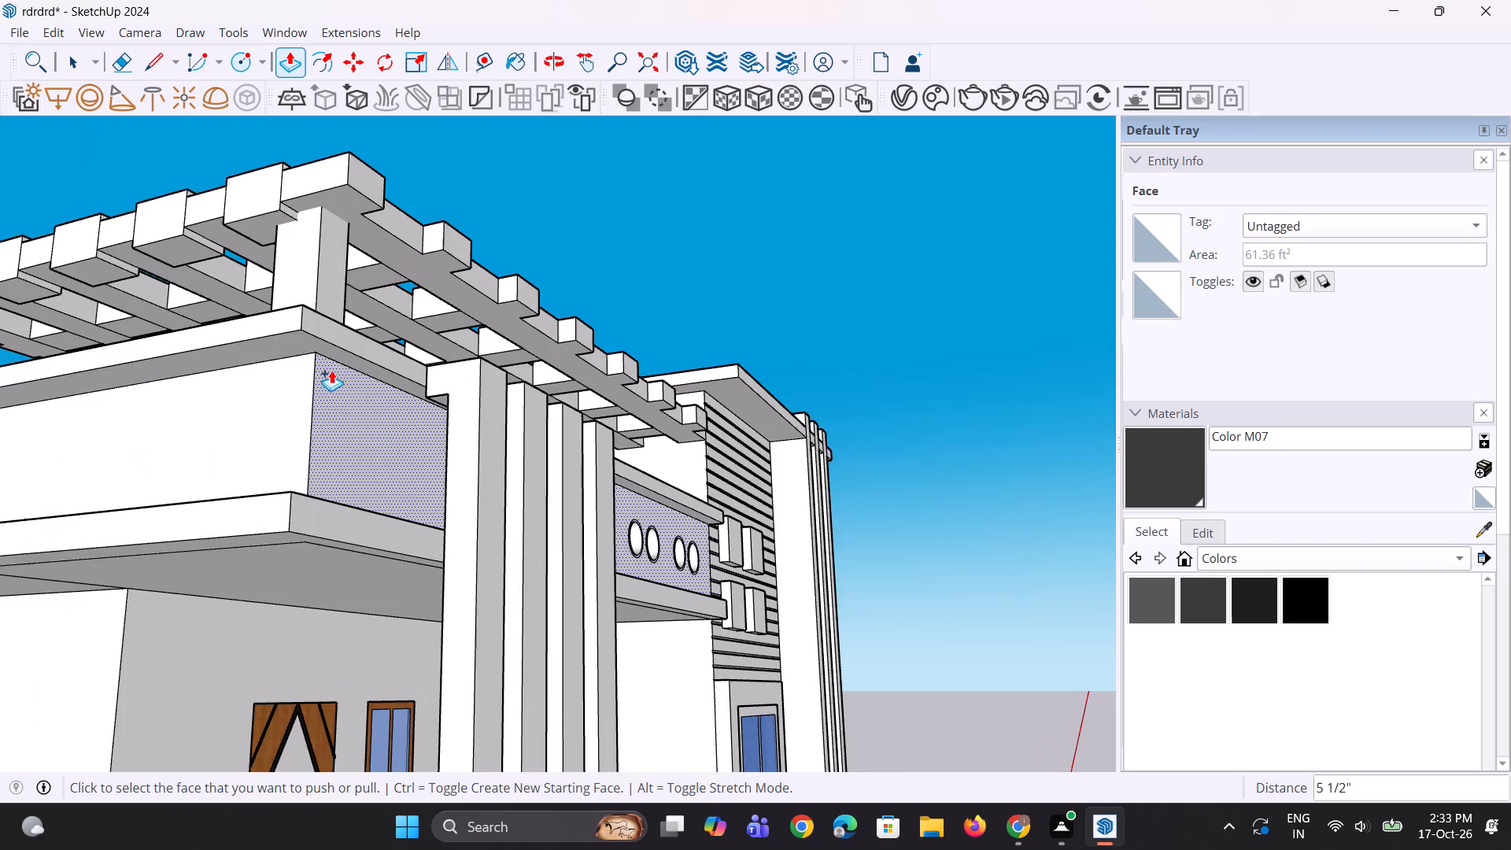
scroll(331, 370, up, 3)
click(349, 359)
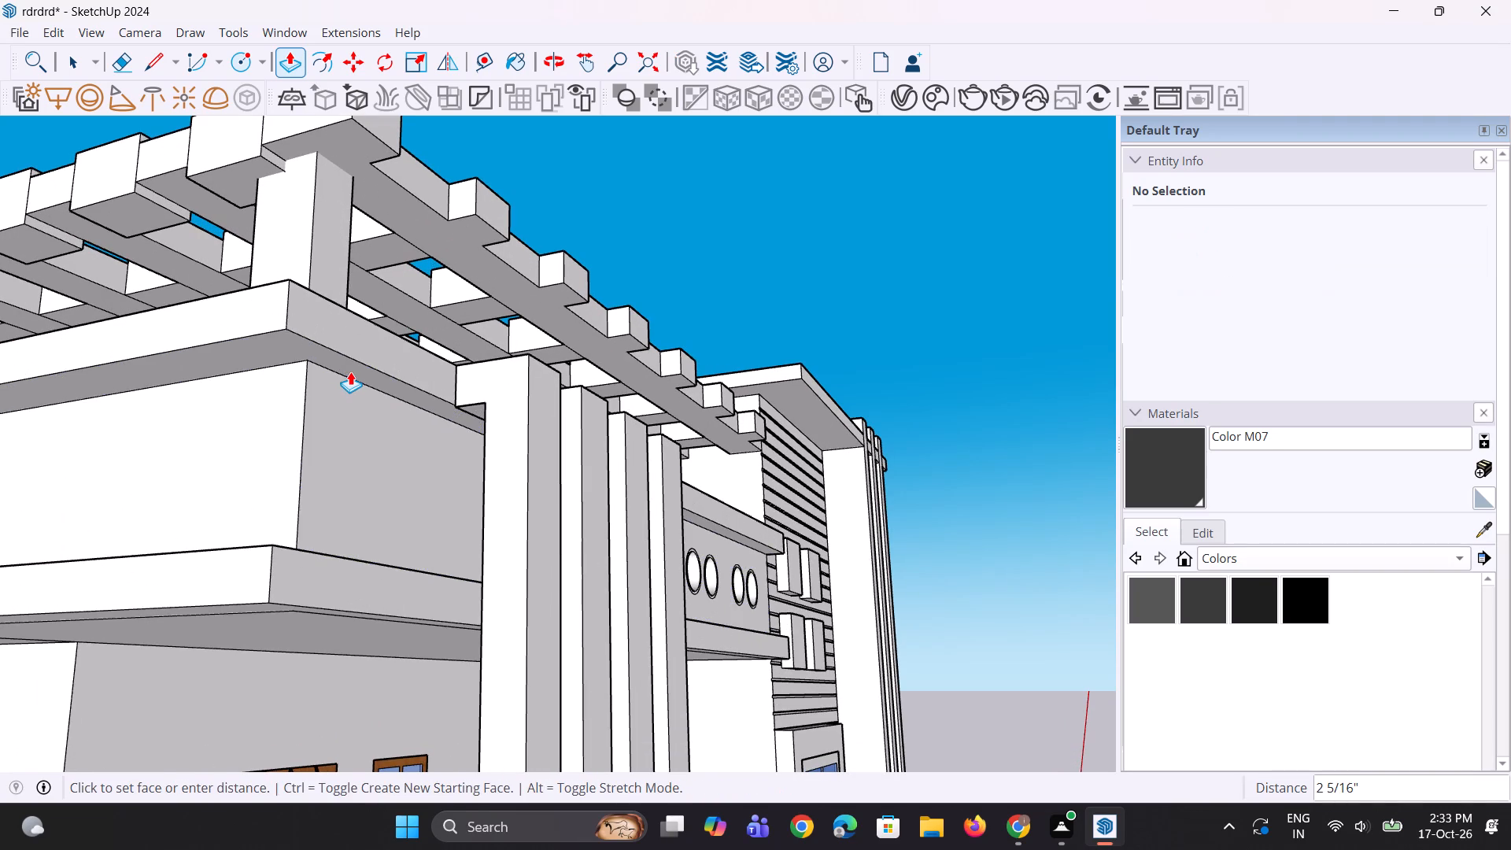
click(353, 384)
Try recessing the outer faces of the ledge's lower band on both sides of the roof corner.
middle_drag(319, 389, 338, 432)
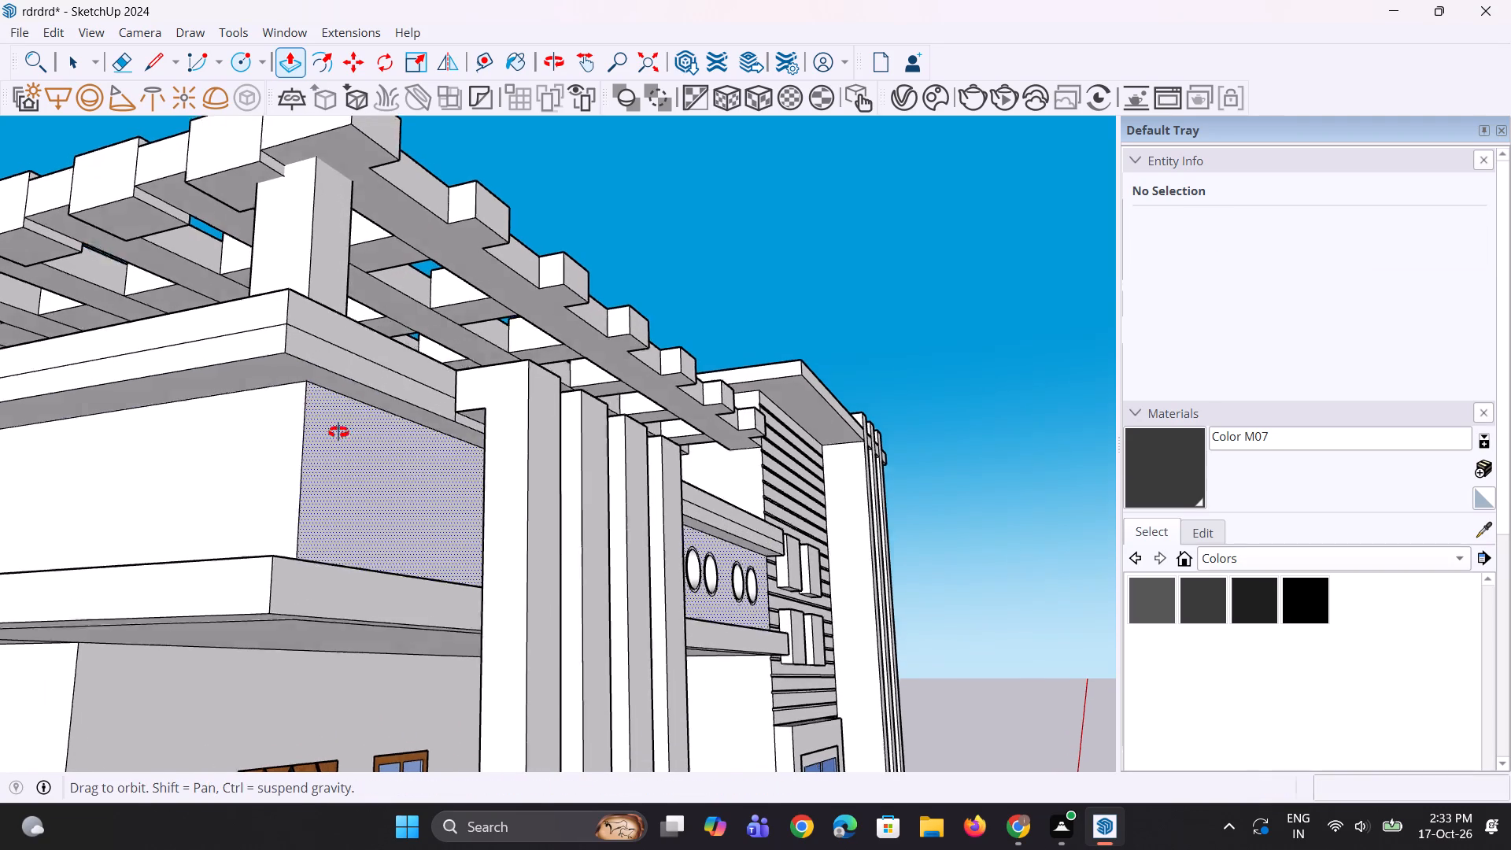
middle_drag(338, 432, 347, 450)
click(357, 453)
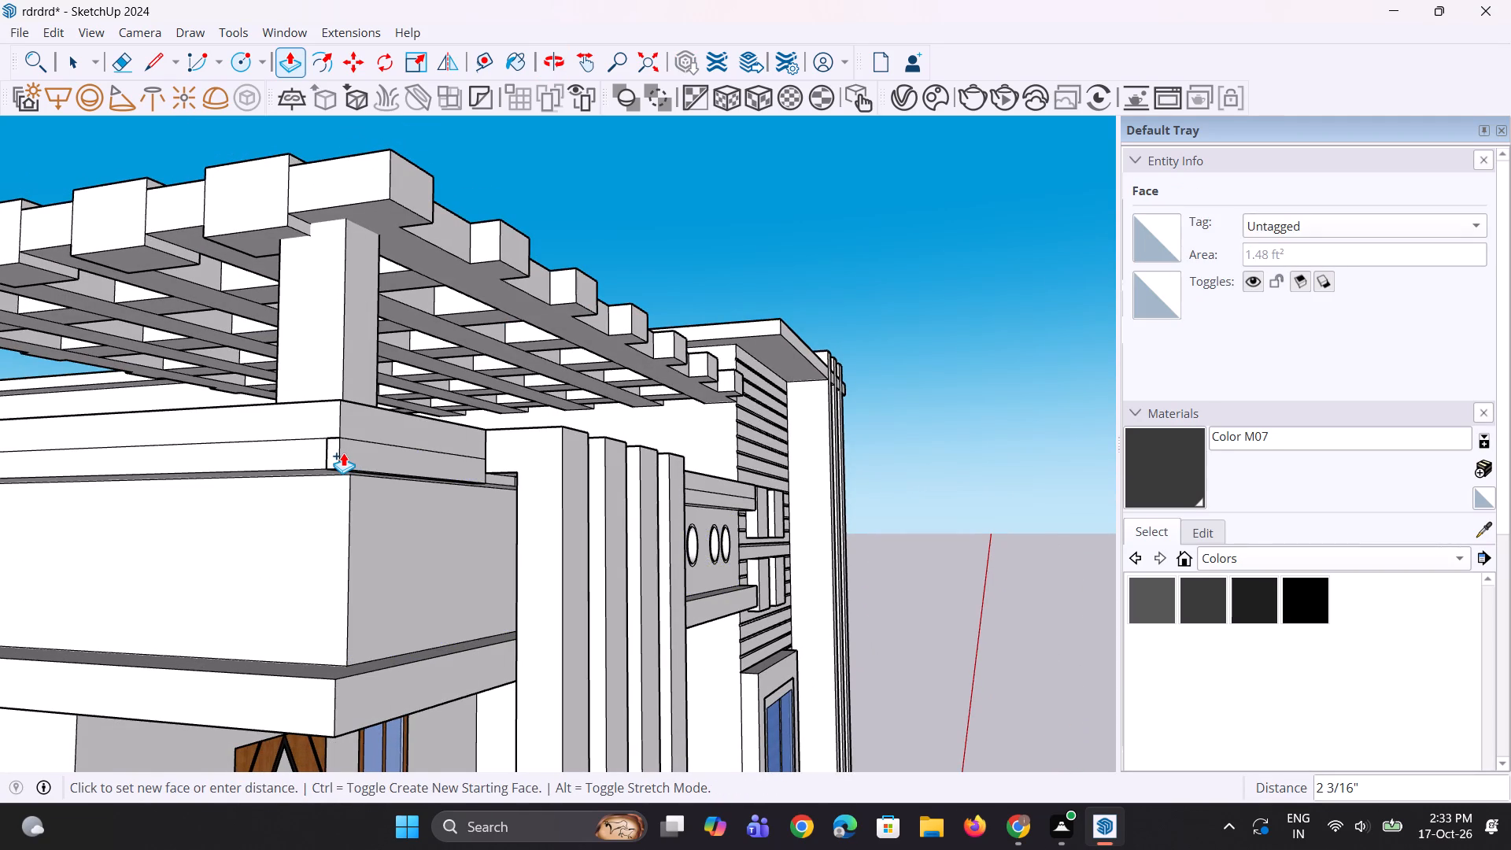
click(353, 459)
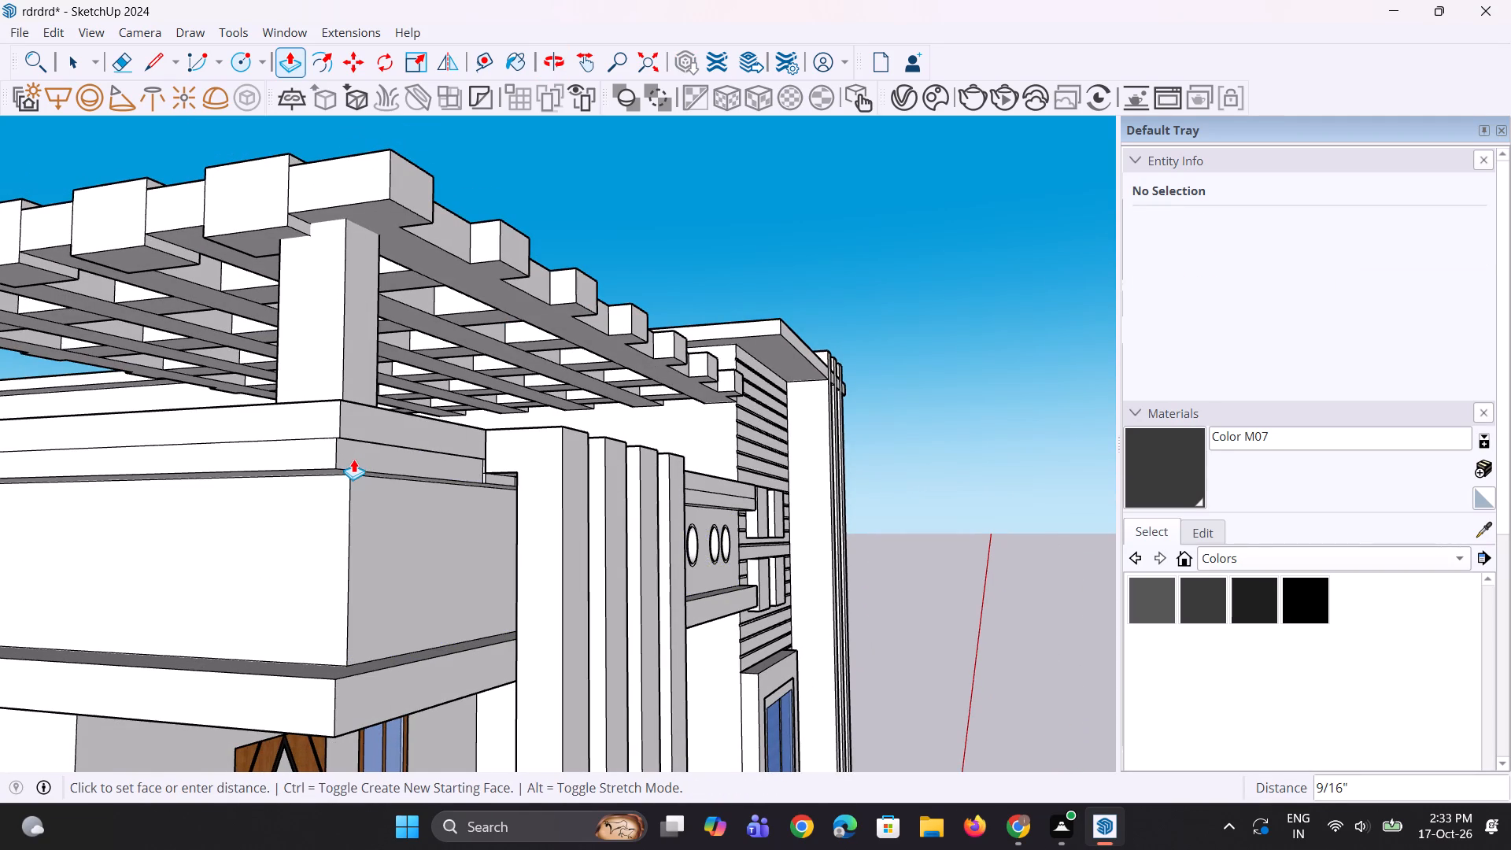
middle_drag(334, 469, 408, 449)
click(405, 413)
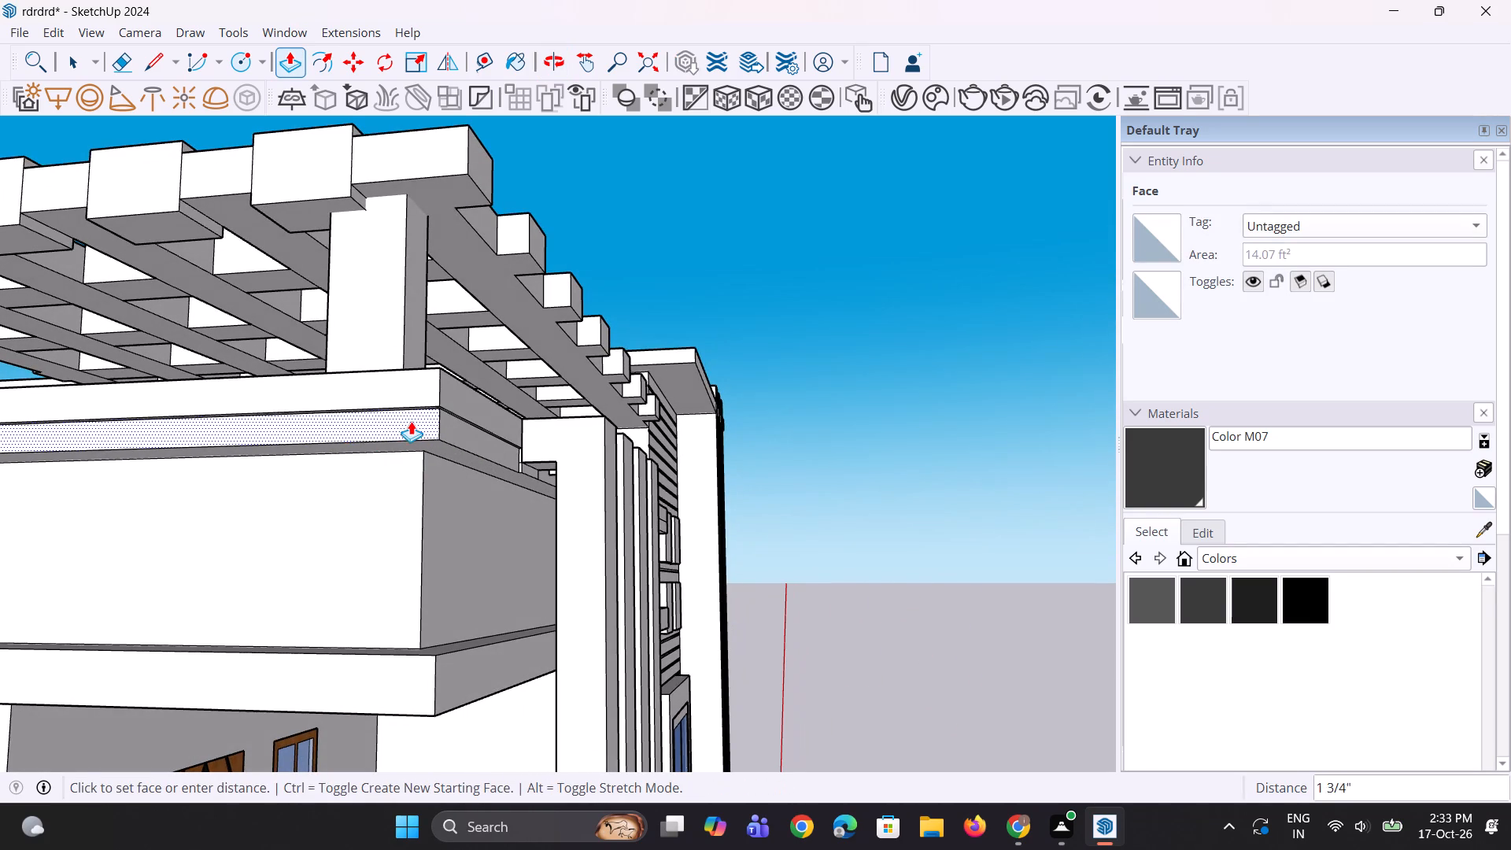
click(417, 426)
Examine the ledge bands along the front parapet above the ring pairs, up to the slatted wall.
middle_drag(434, 439, 179, 492)
scroll(227, 480, down, 3)
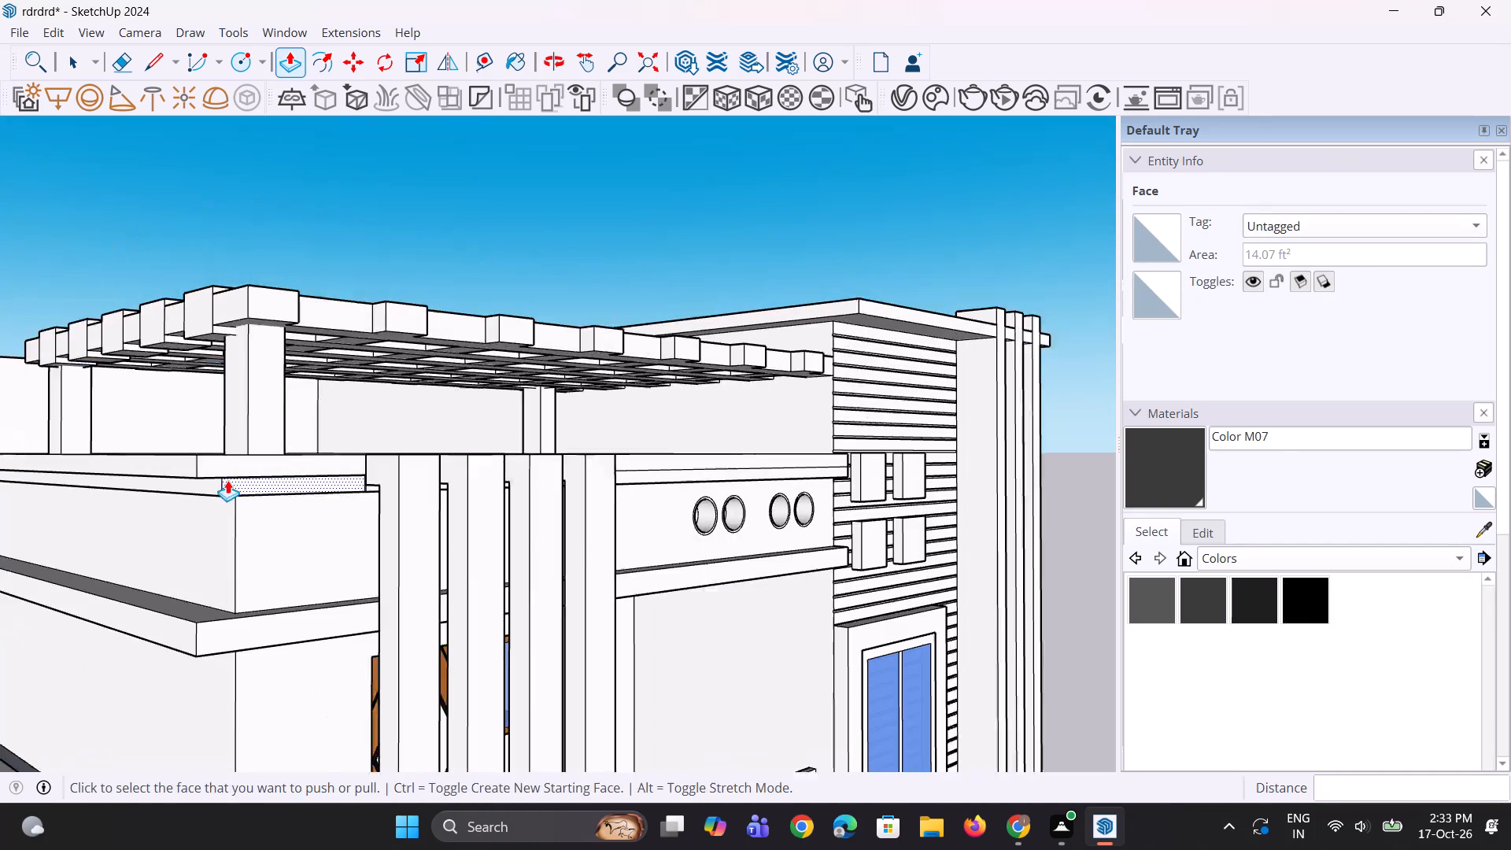
scroll(227, 480, down, 2)
middle_drag(457, 504, 132, 531)
scroll(593, 485, up, 2)
scroll(774, 476, up, 3)
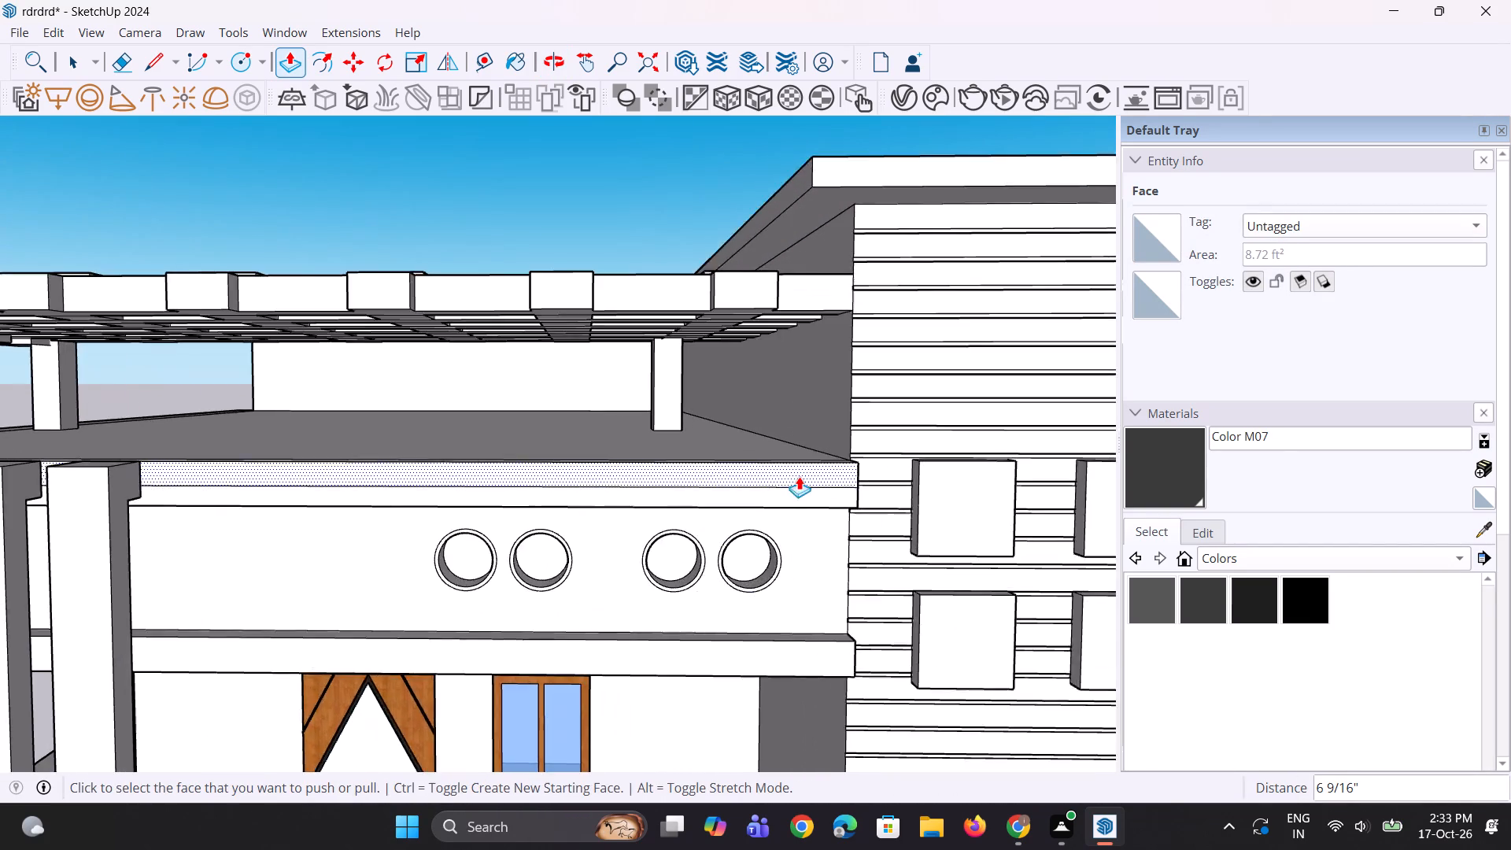
scroll(799, 476, up, 3)
scroll(717, 494, down, 4)
middle_drag(798, 515, 719, 516)
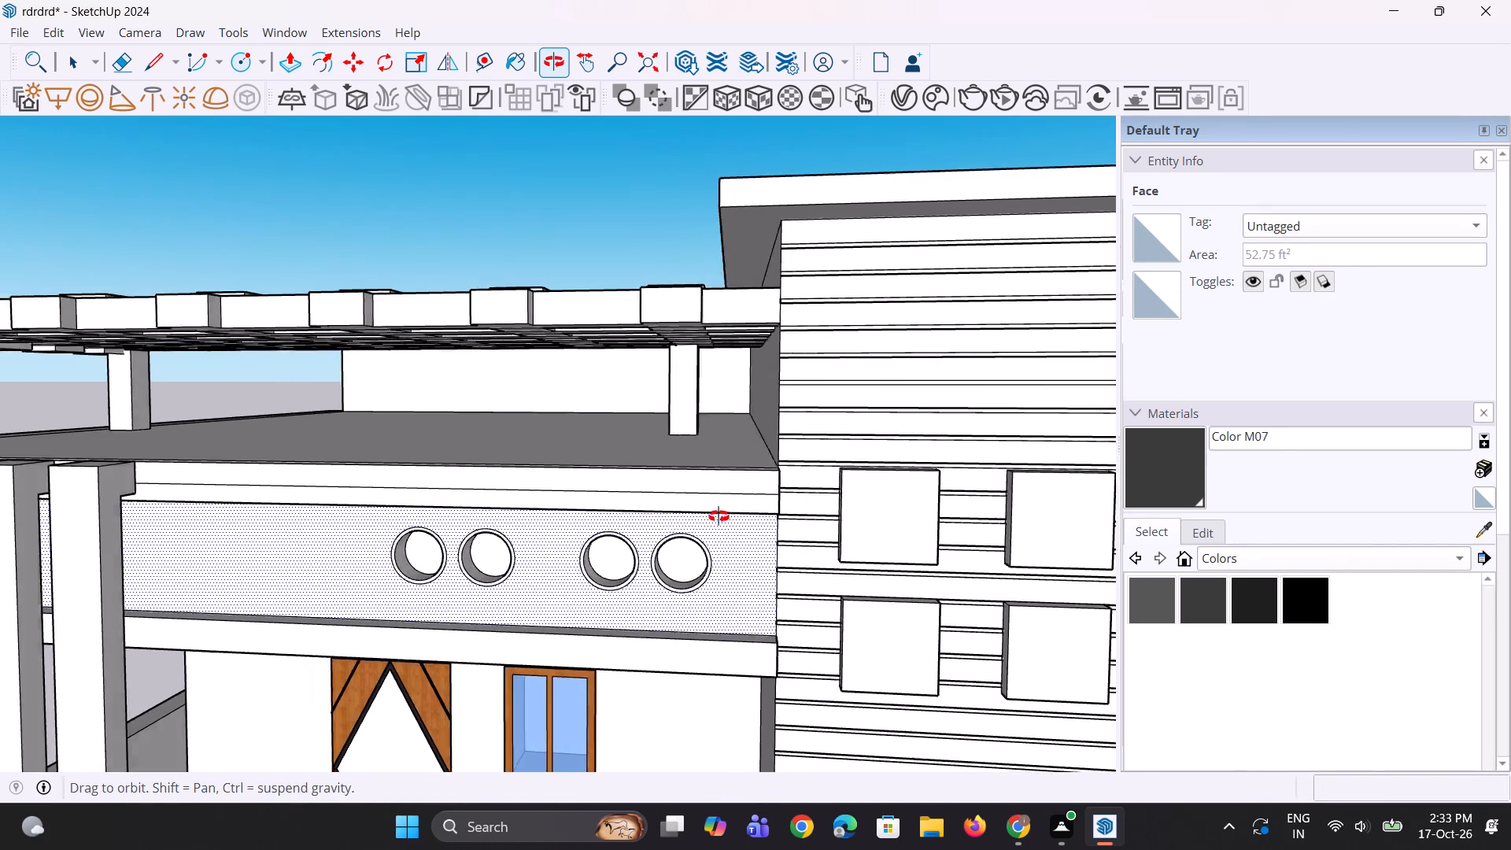
middle_drag(719, 516, 600, 548)
scroll(561, 540, up, 4)
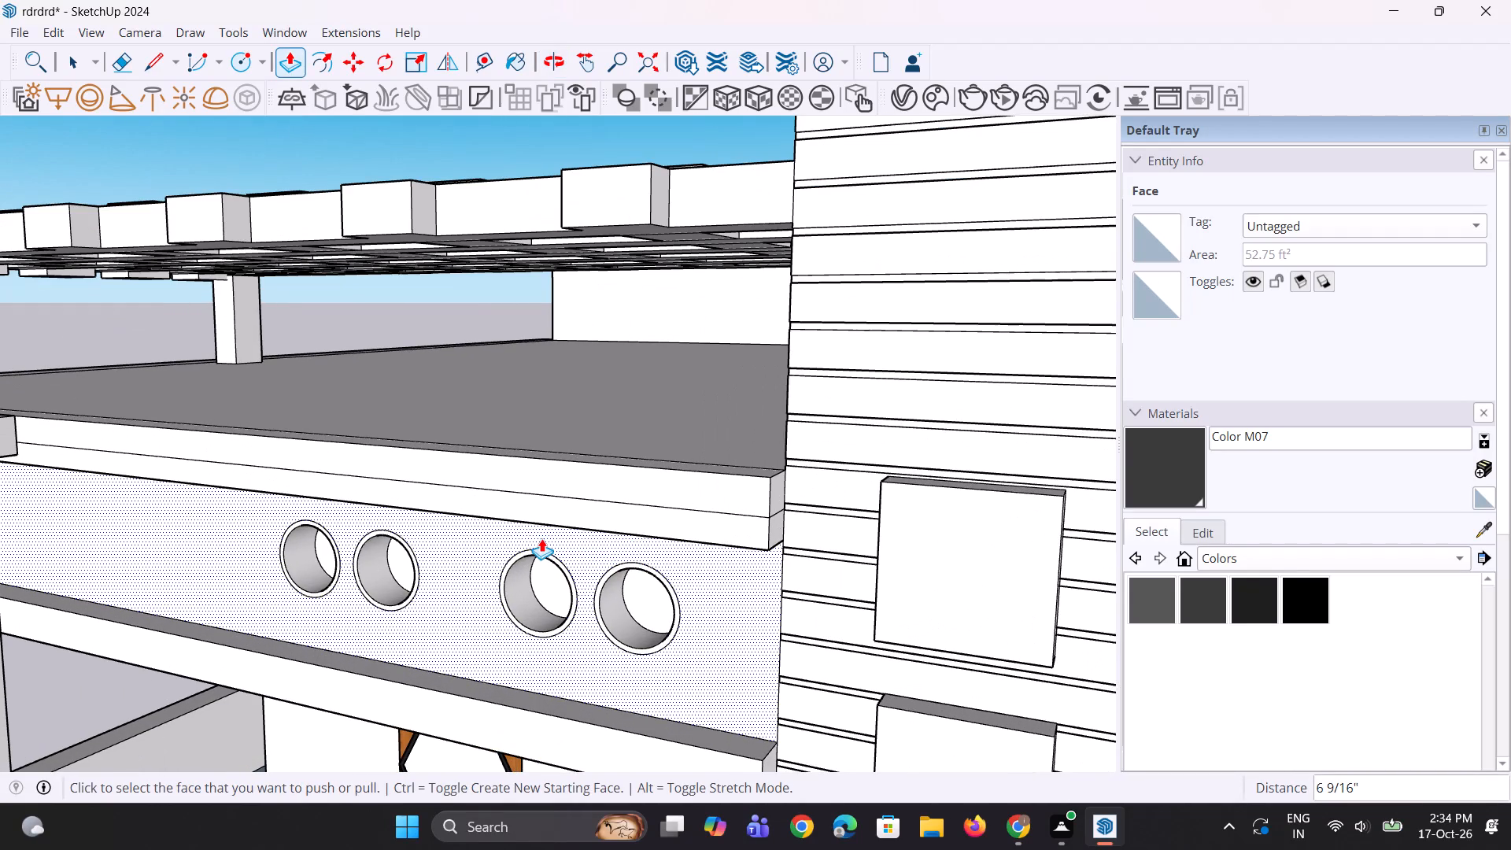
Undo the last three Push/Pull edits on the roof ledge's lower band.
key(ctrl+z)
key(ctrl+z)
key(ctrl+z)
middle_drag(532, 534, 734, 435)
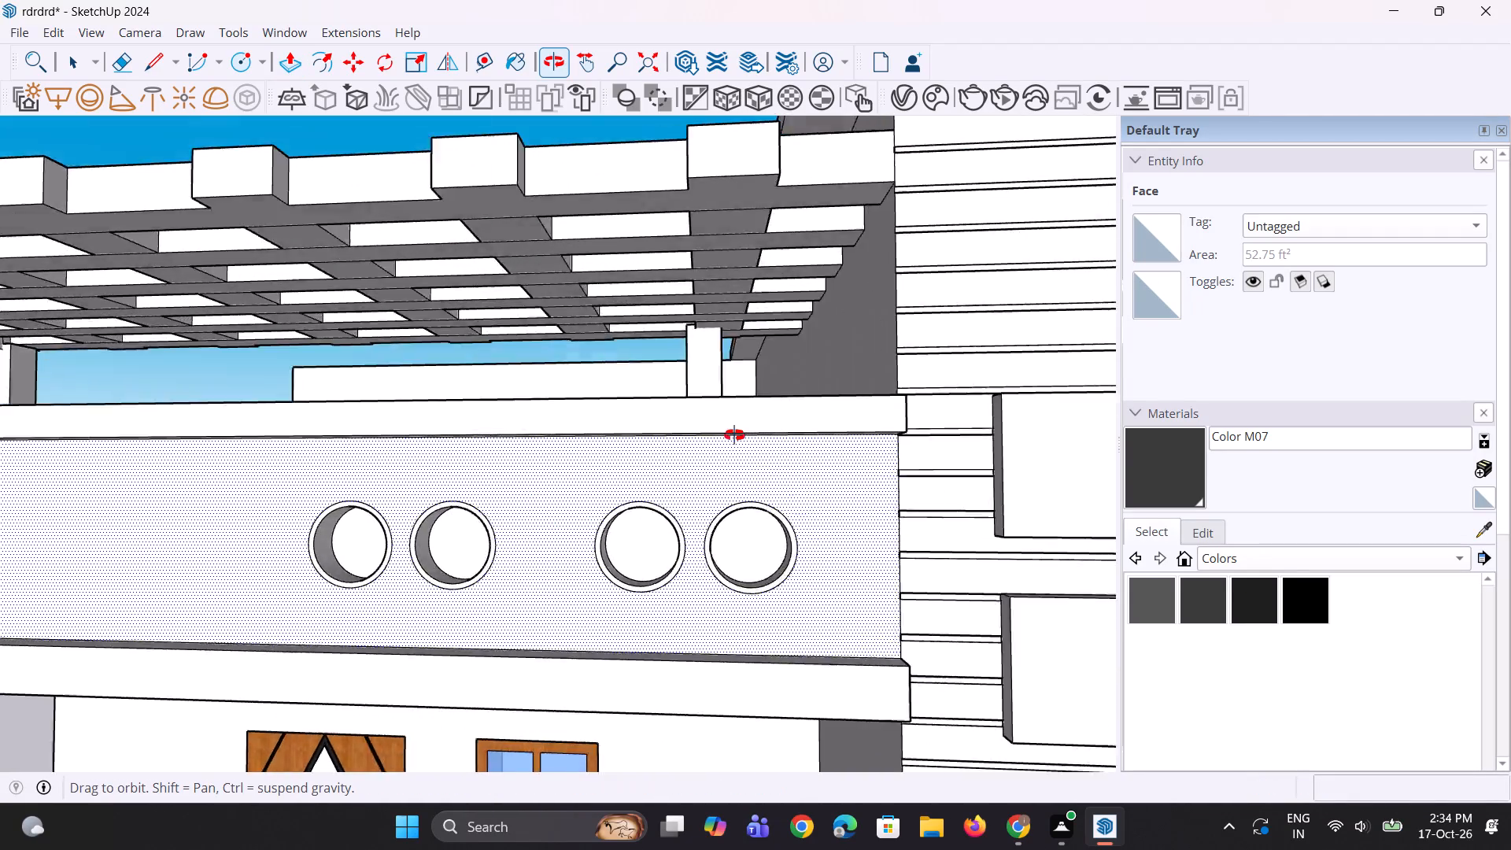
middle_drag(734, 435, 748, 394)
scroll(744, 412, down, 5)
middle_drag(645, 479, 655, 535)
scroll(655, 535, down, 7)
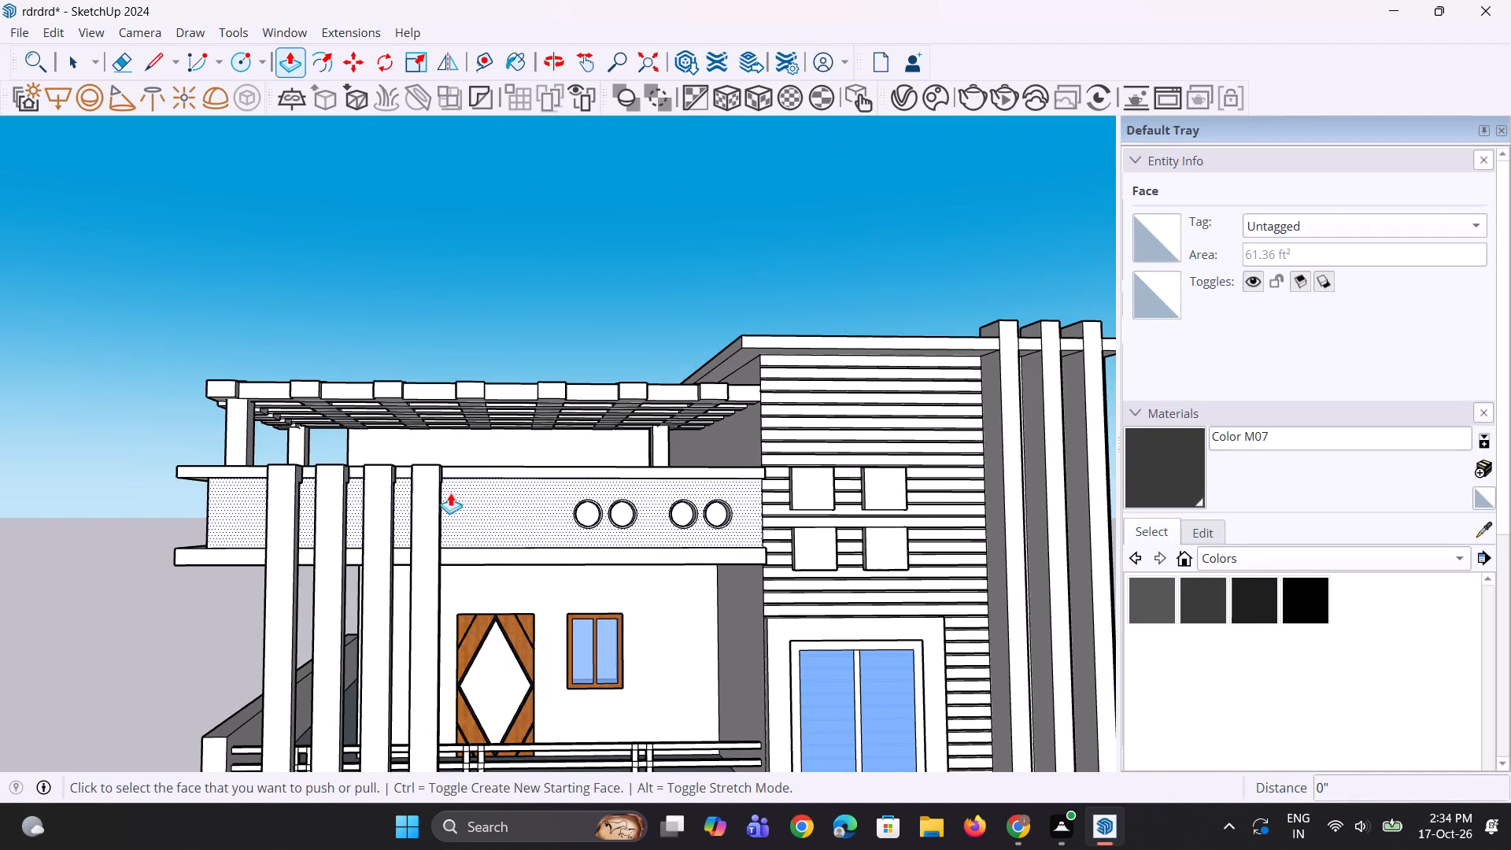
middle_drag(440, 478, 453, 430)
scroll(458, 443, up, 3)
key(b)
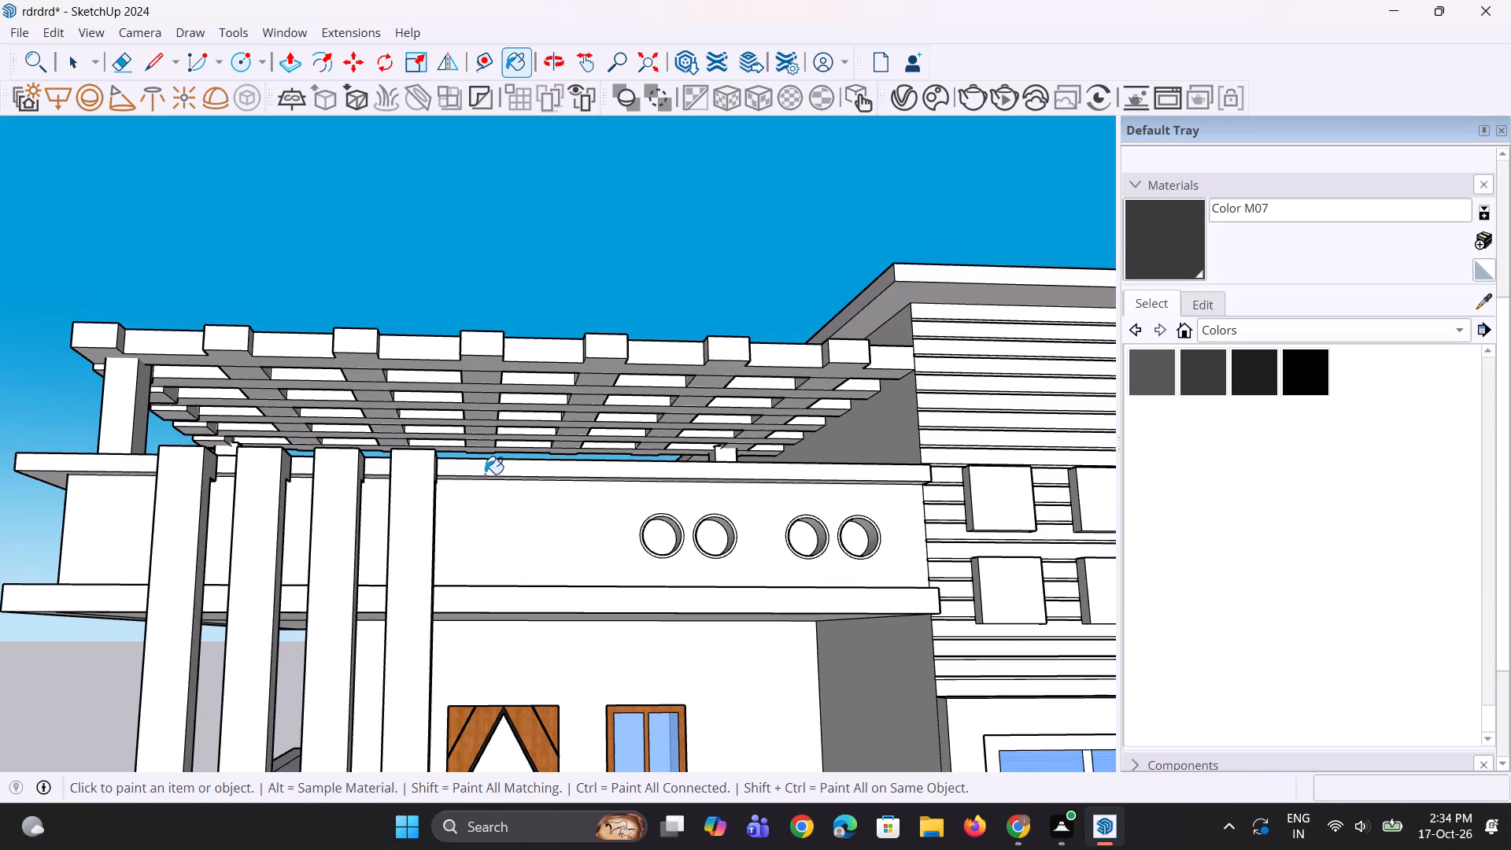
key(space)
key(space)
Select the roof parapet ledge's outer, underside and top faces on both sides of the corner and make them a group.
middle_drag(481, 501, 467, 488)
scroll(464, 497, up, 2)
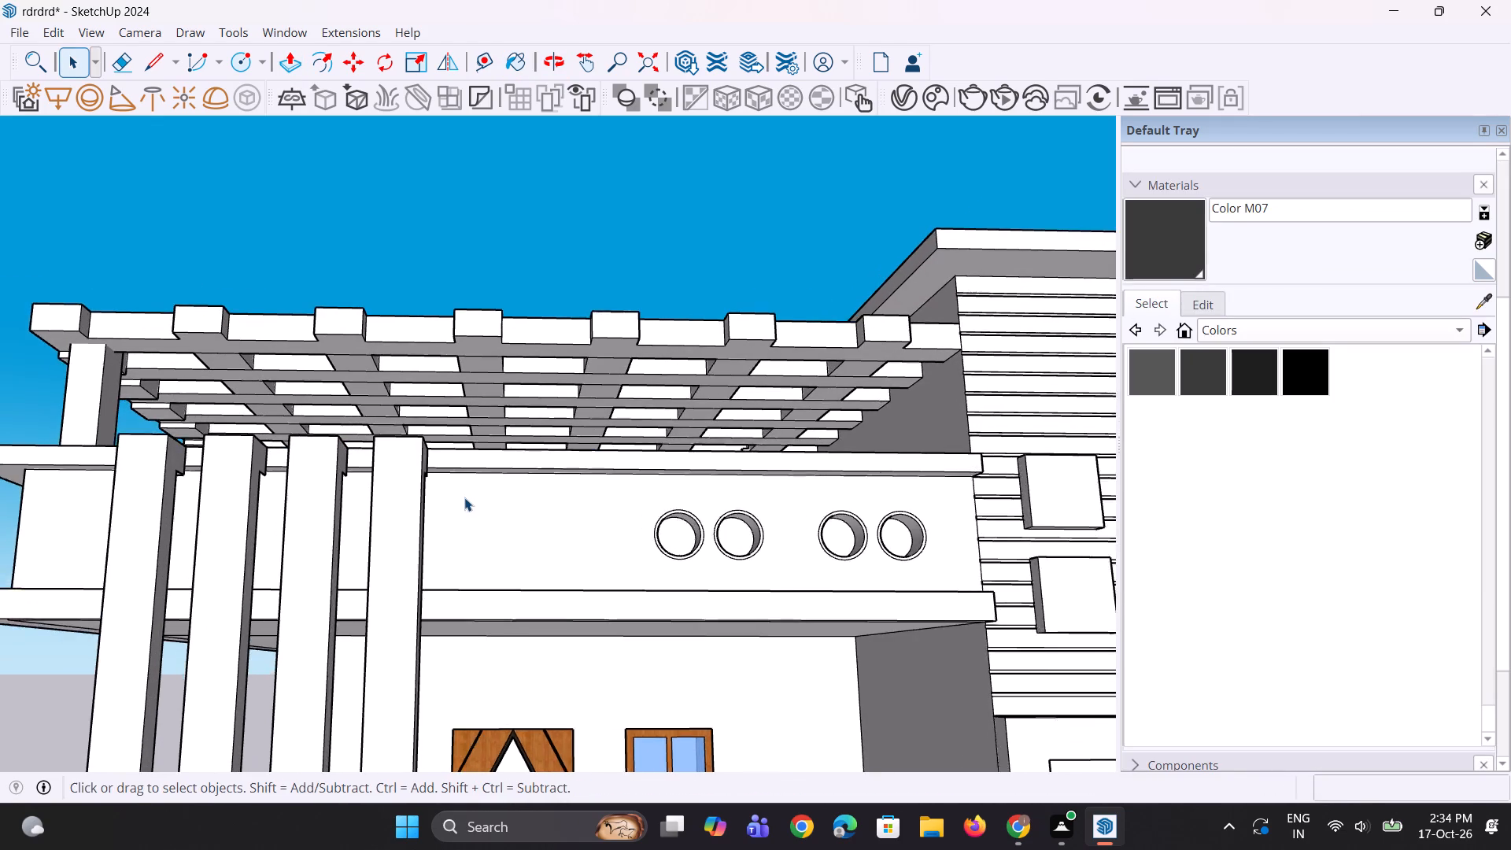
click(493, 449)
scroll(478, 475, up, 1)
middle_drag(478, 470, 501, 411)
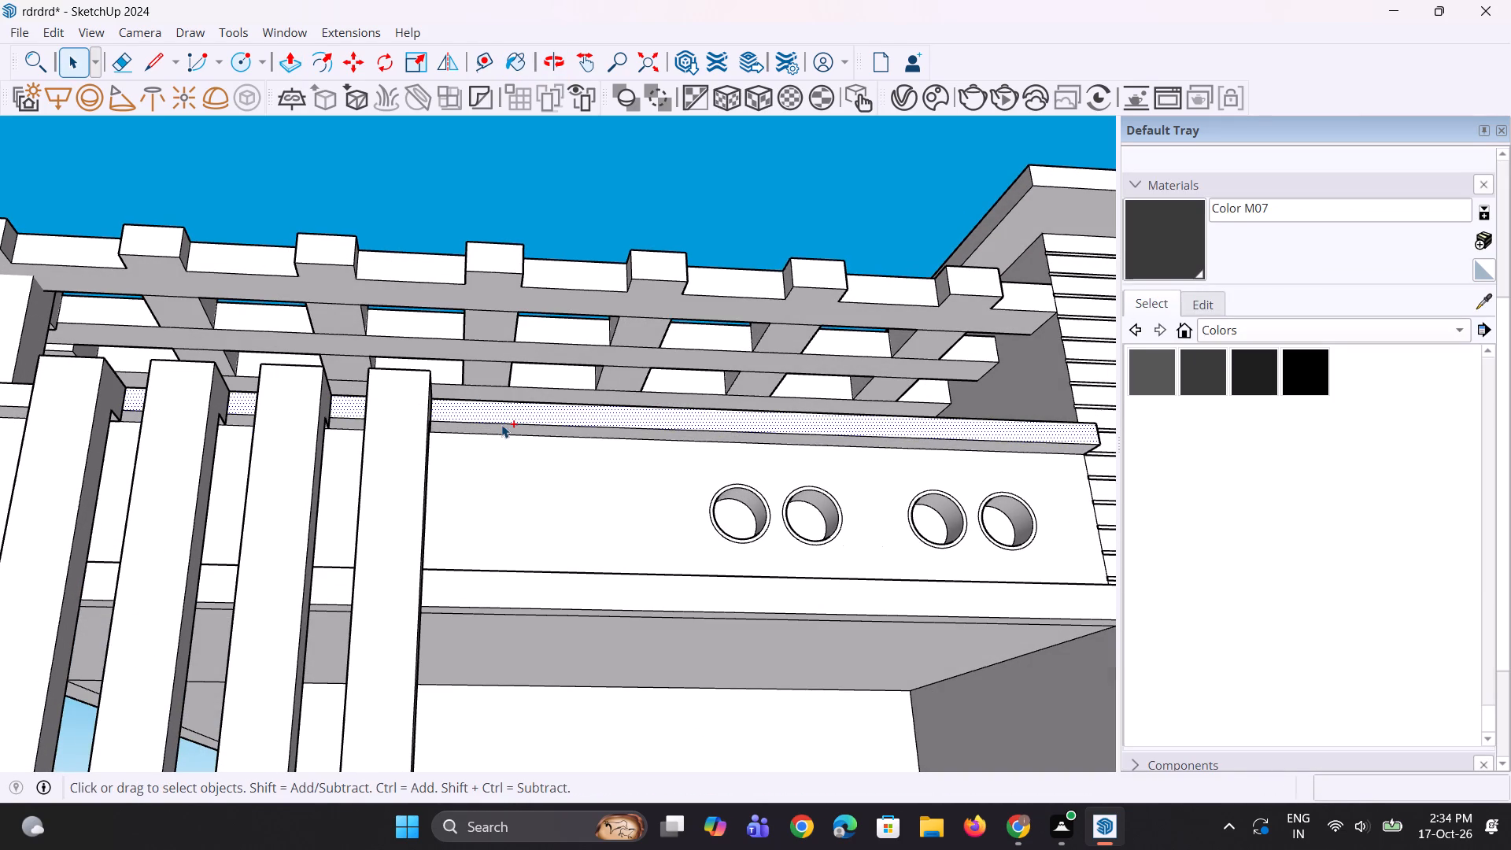
ctrl+click(501, 425)
click(515, 424)
click(516, 431)
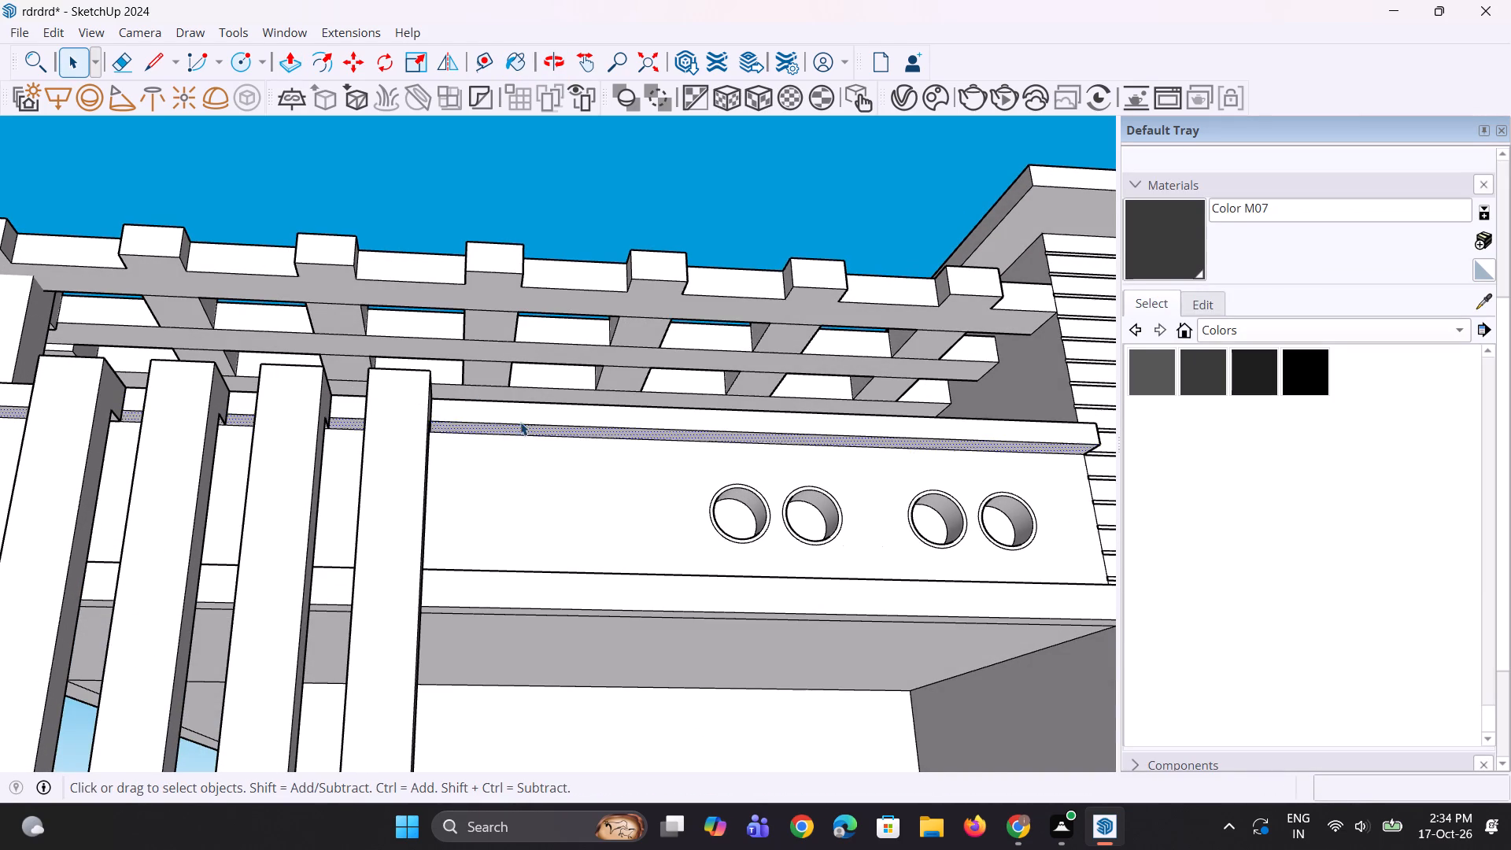
scroll(523, 413, up, 3)
ctrl+click(523, 413)
scroll(531, 456, down, 10)
middle_drag(488, 418, 498, 489)
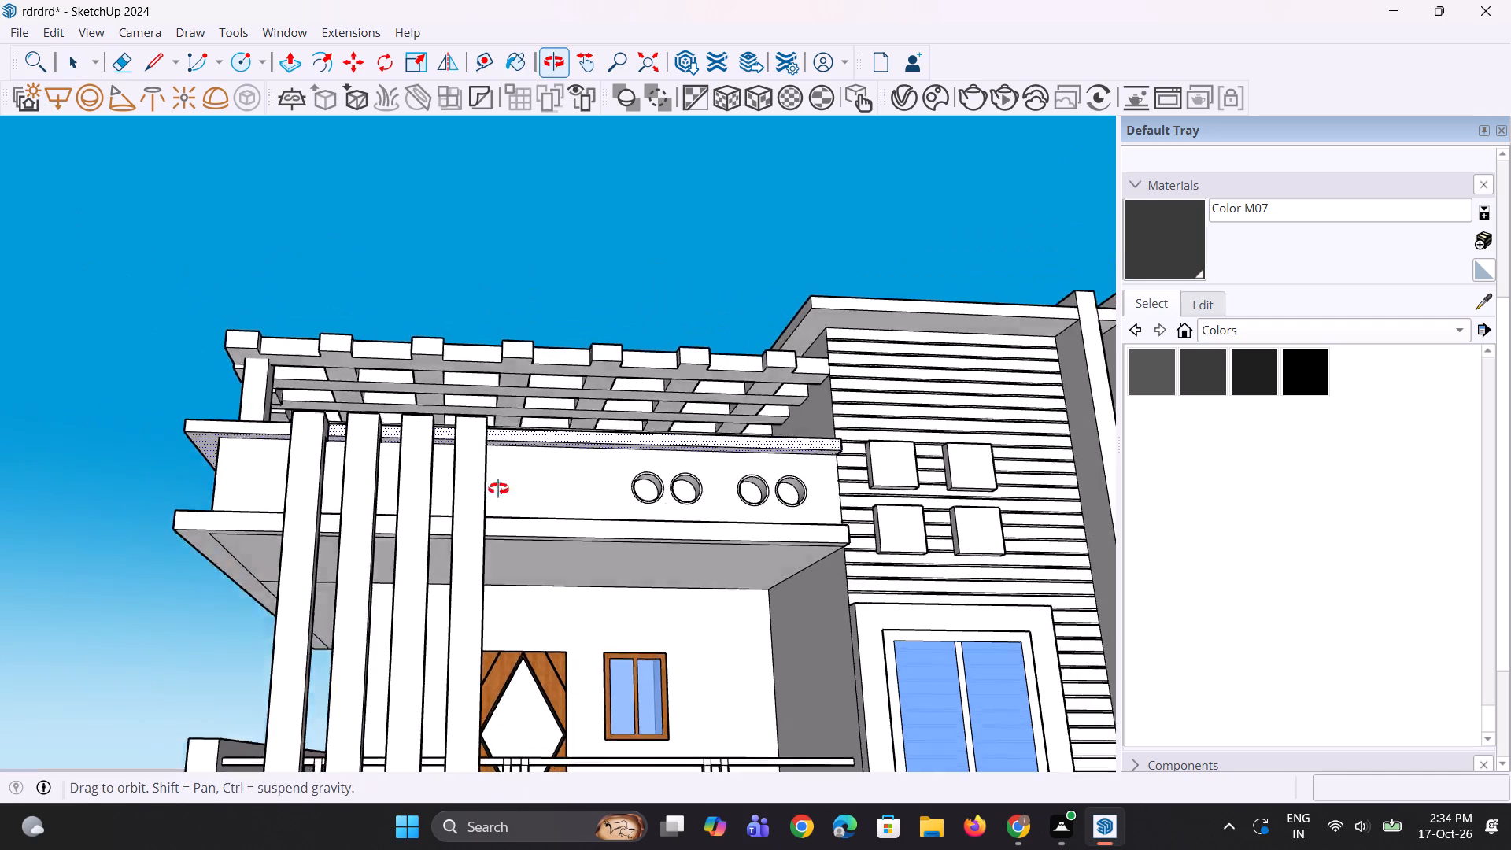
middle_drag(498, 489, 537, 544)
scroll(198, 442, up, 5)
ctrl+click(294, 461)
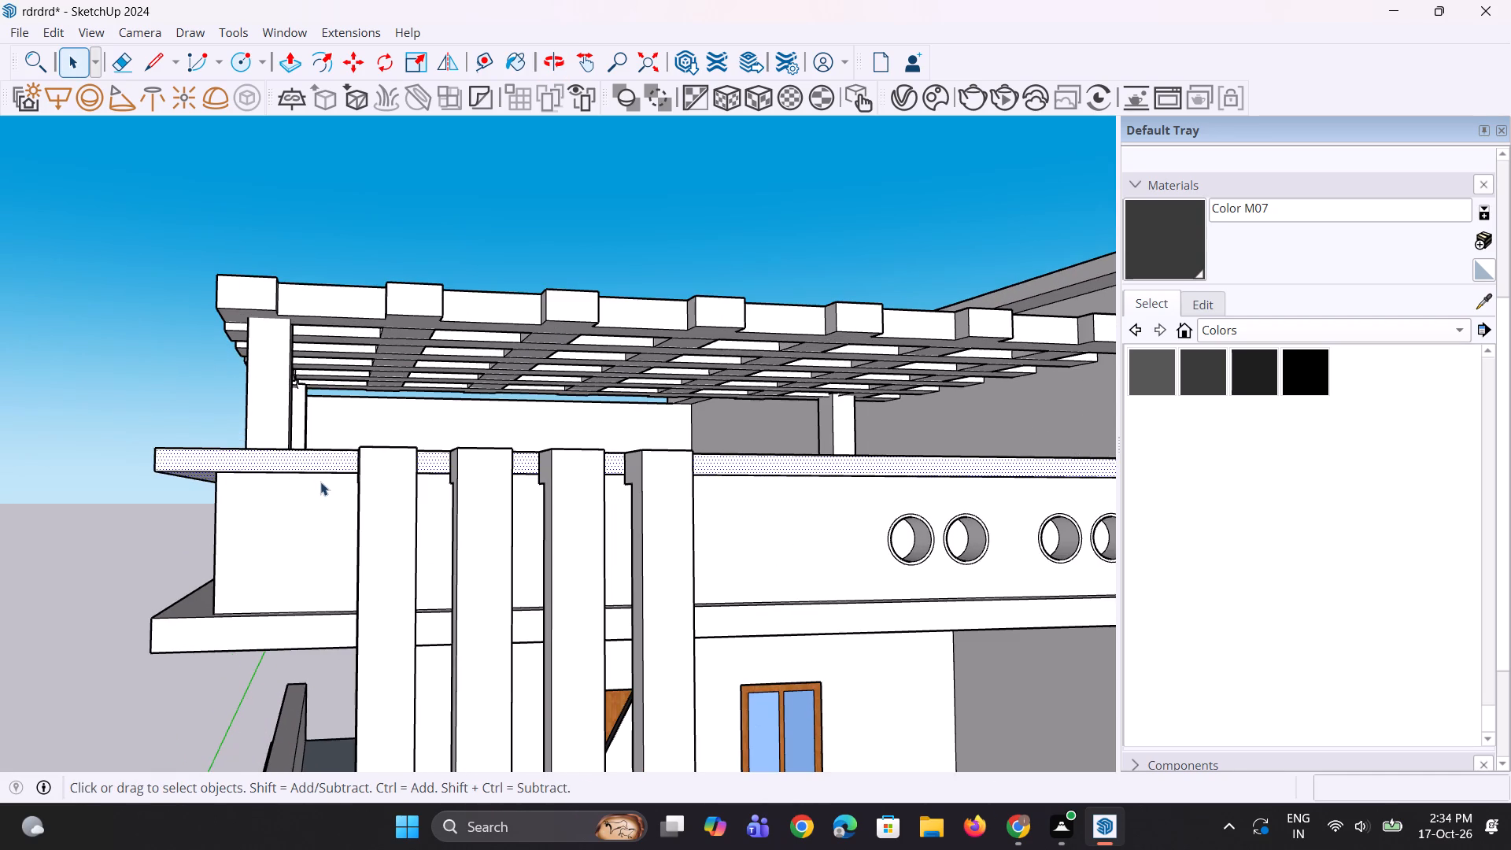
scroll(337, 483, down, 5)
middle_drag(203, 482, 475, 527)
ctrl+click(407, 513)
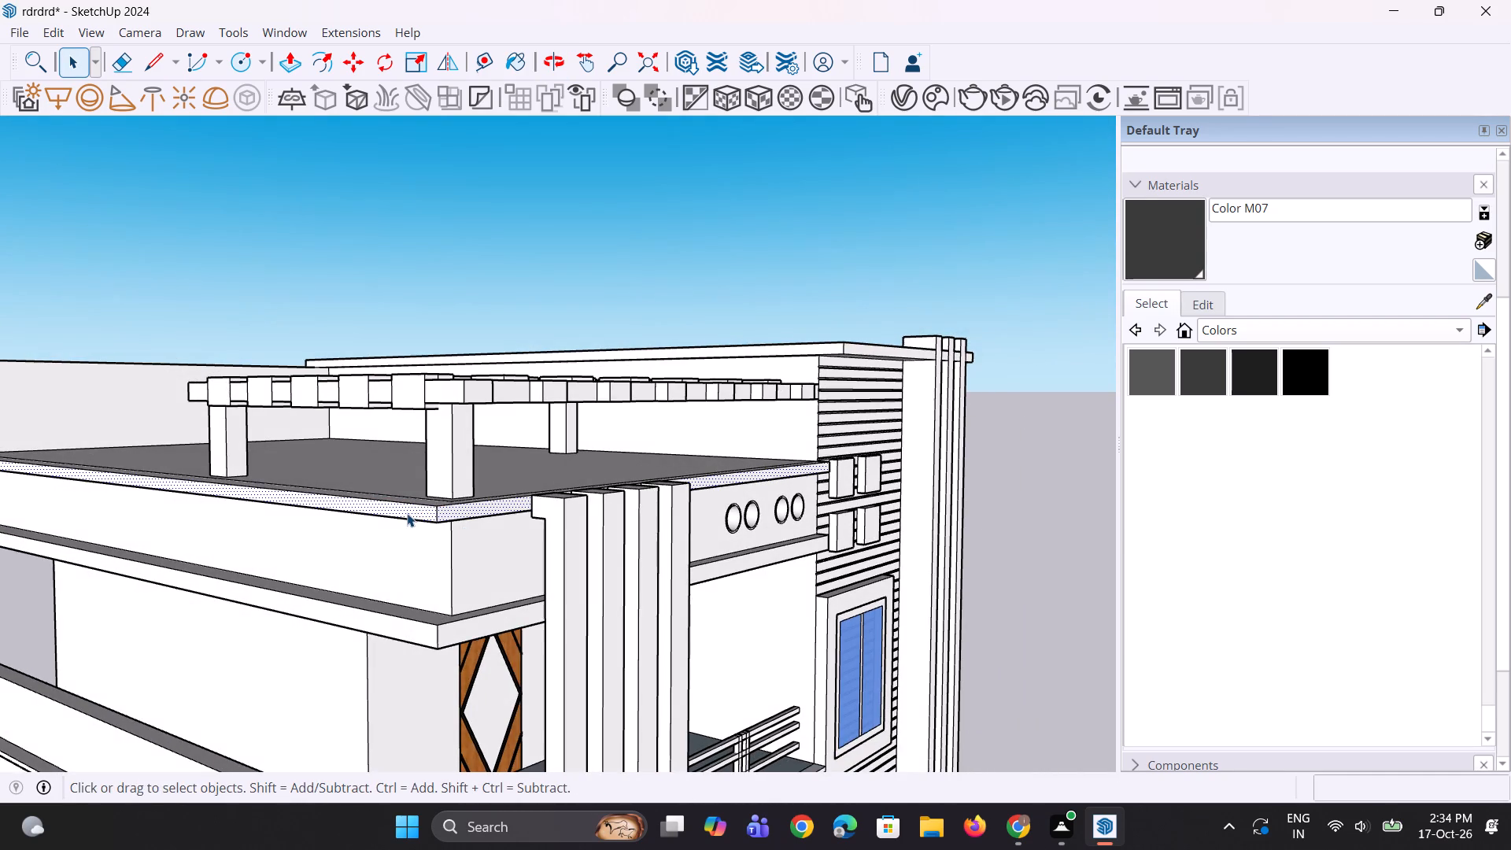
scroll(406, 512, up, 2)
middle_drag(406, 512, 437, 406)
scroll(450, 386, down, 4)
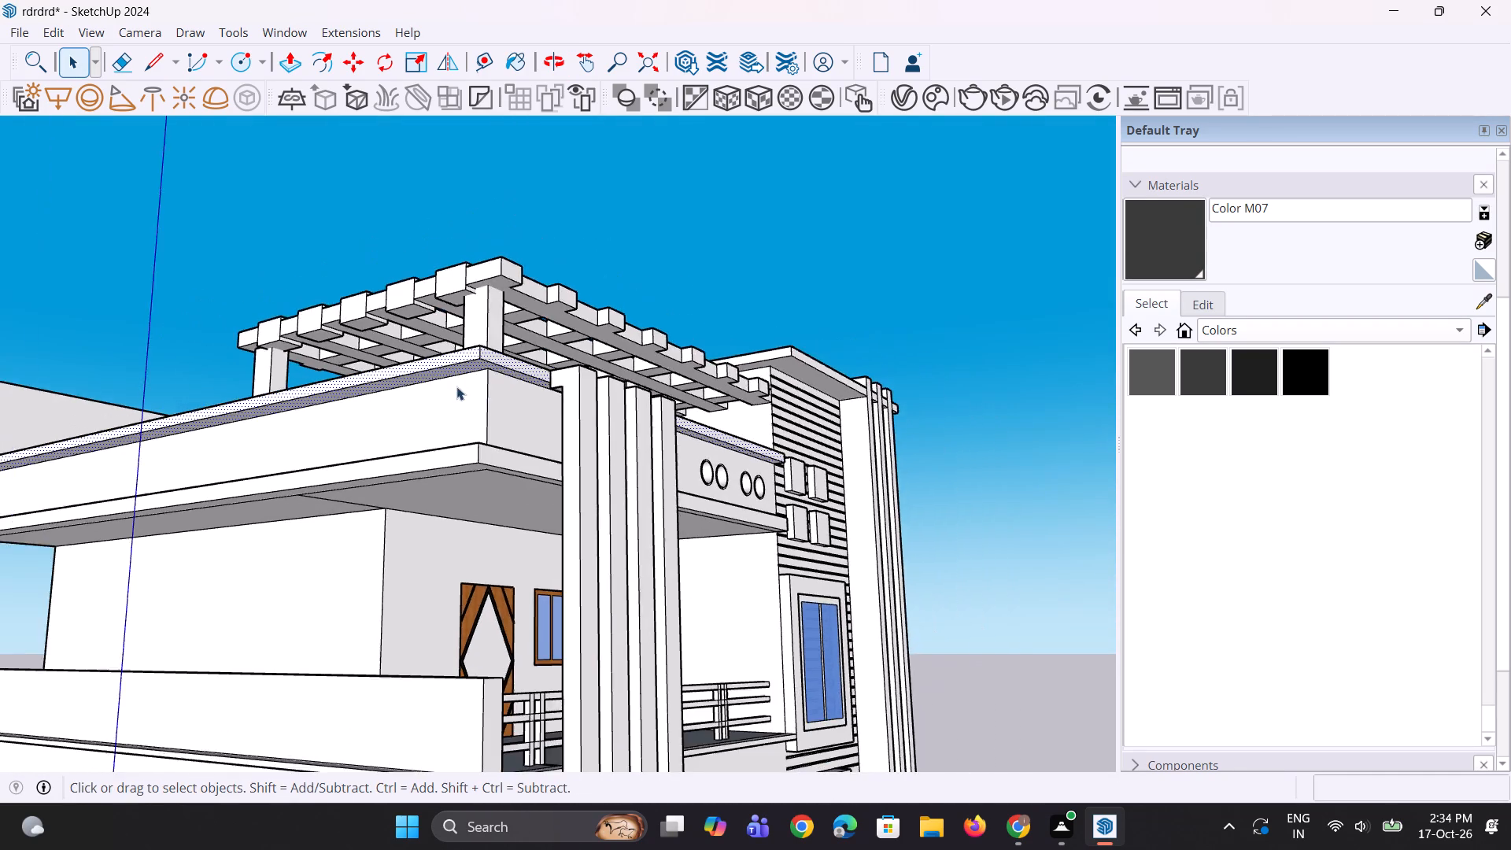
middle_drag(490, 398, 494, 655)
scroll(495, 654, up, 4)
ctrl+click(492, 626)
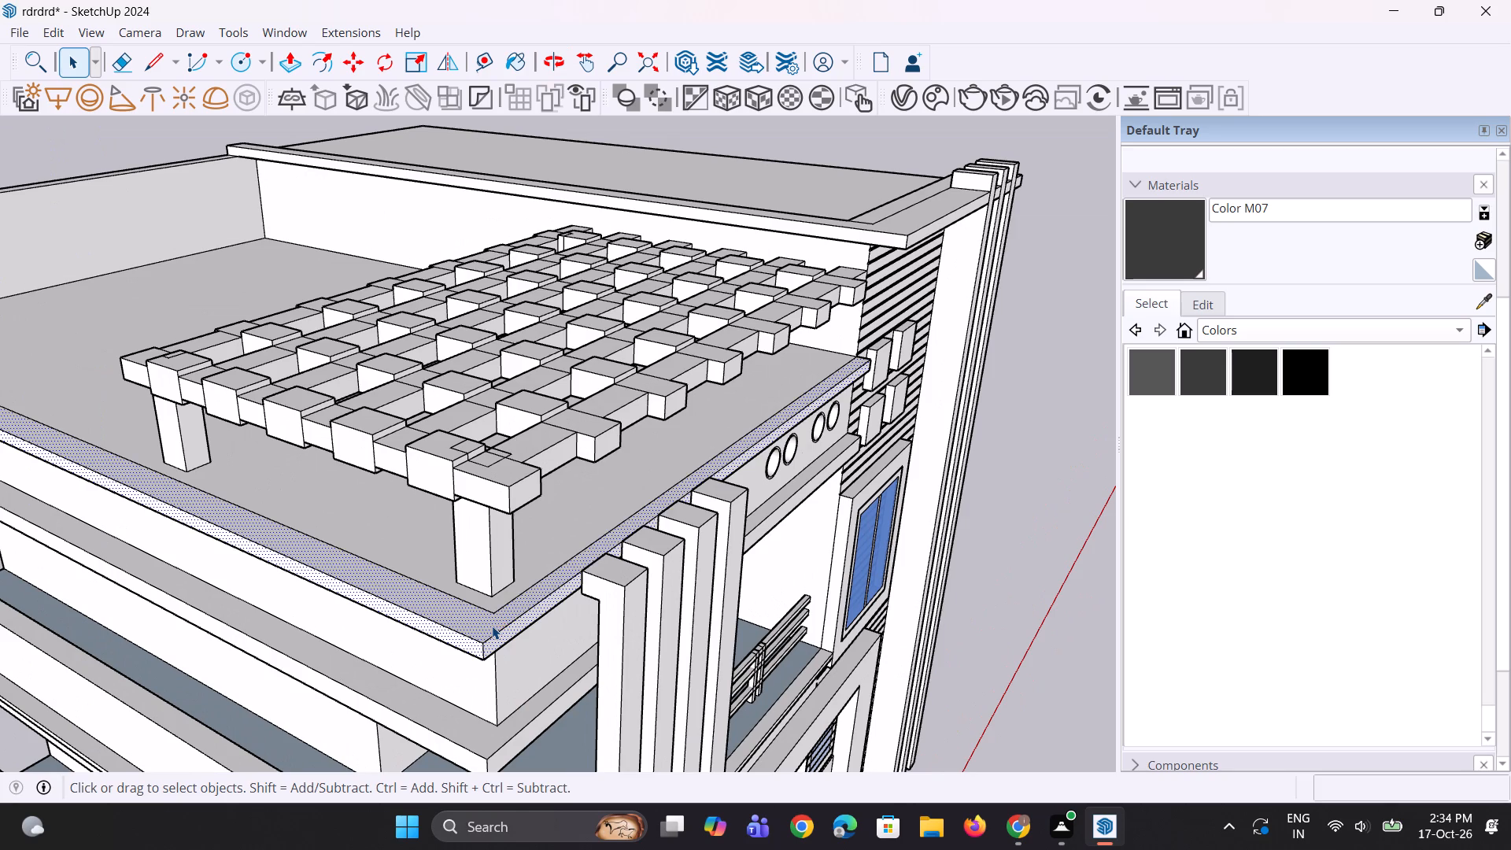
right_click(492, 626)
click(561, 442)
Copy the ledge group straight down about 9 3/16" to form a second band beneath the roof ledge.
scroll(489, 799, up, 1)
middle_drag(471, 756, 439, 608)
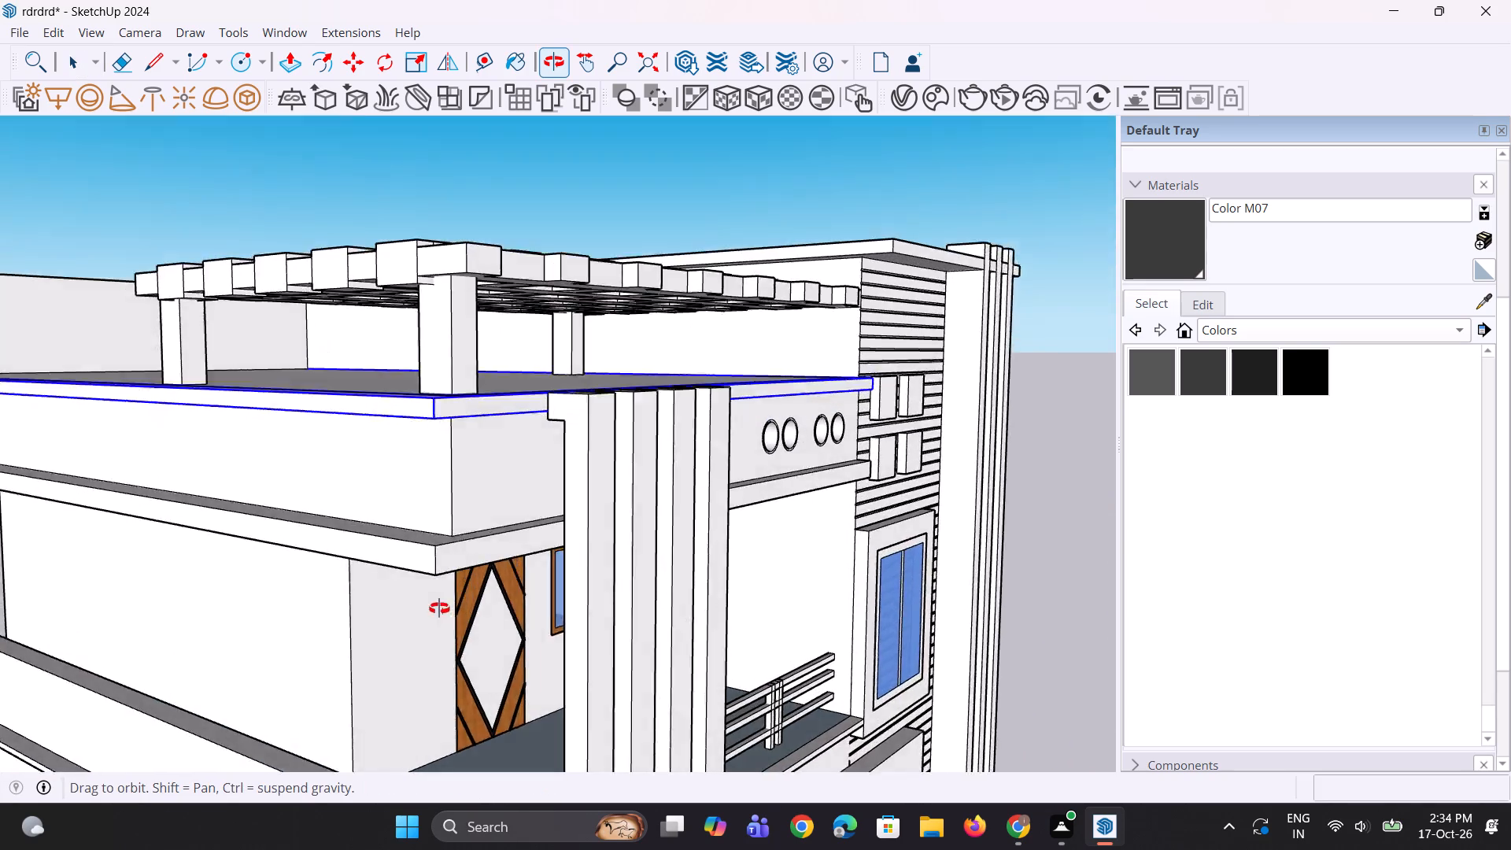
middle_drag(439, 608, 334, 586)
scroll(738, 455, up, 1)
scroll(856, 422, up, 2)
middle_drag(922, 416, 810, 308)
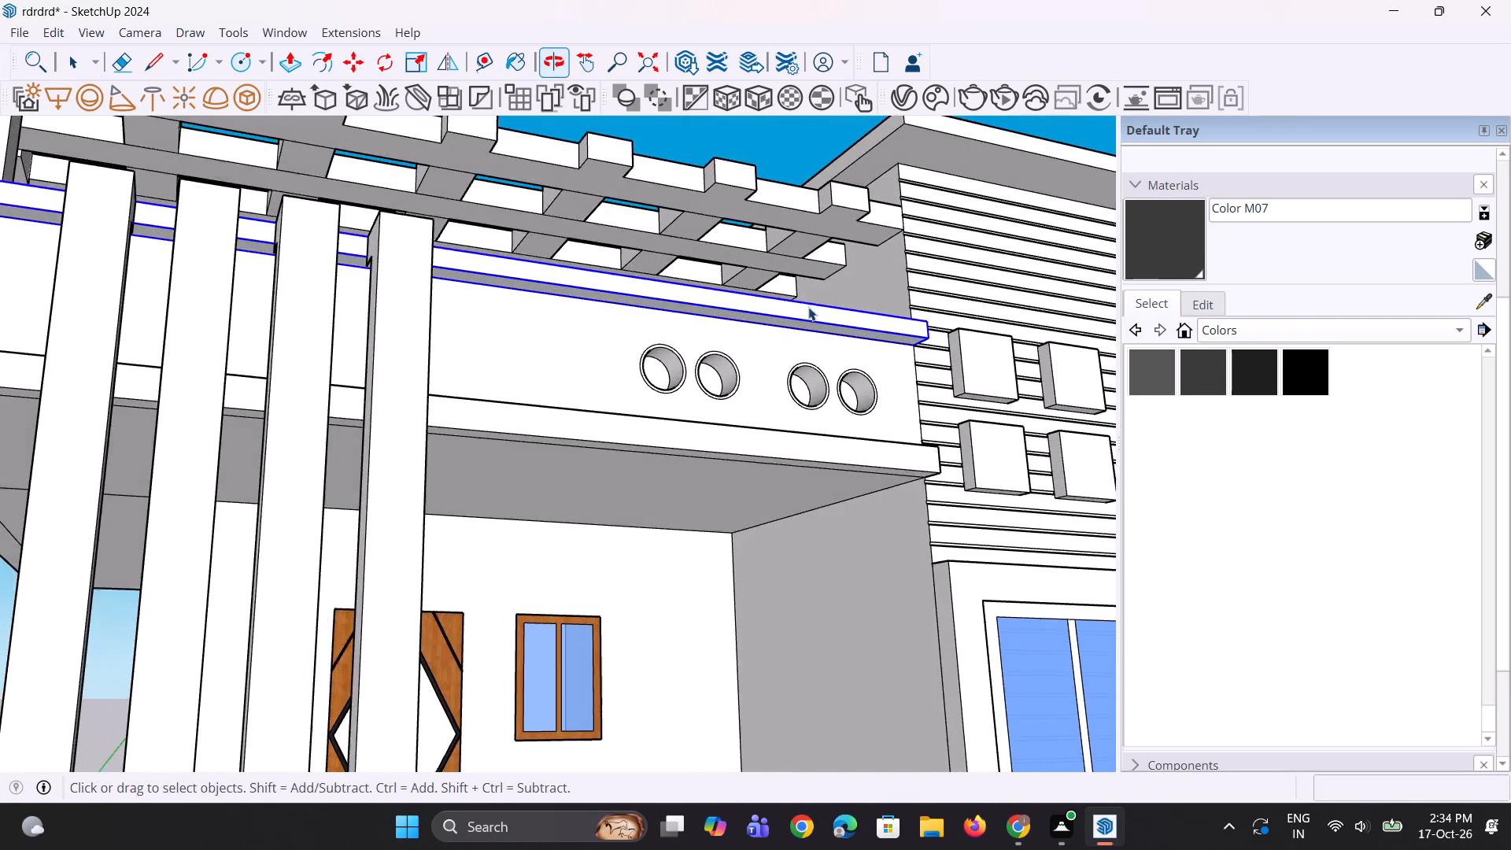
scroll(870, 330, up, 4)
key(m)
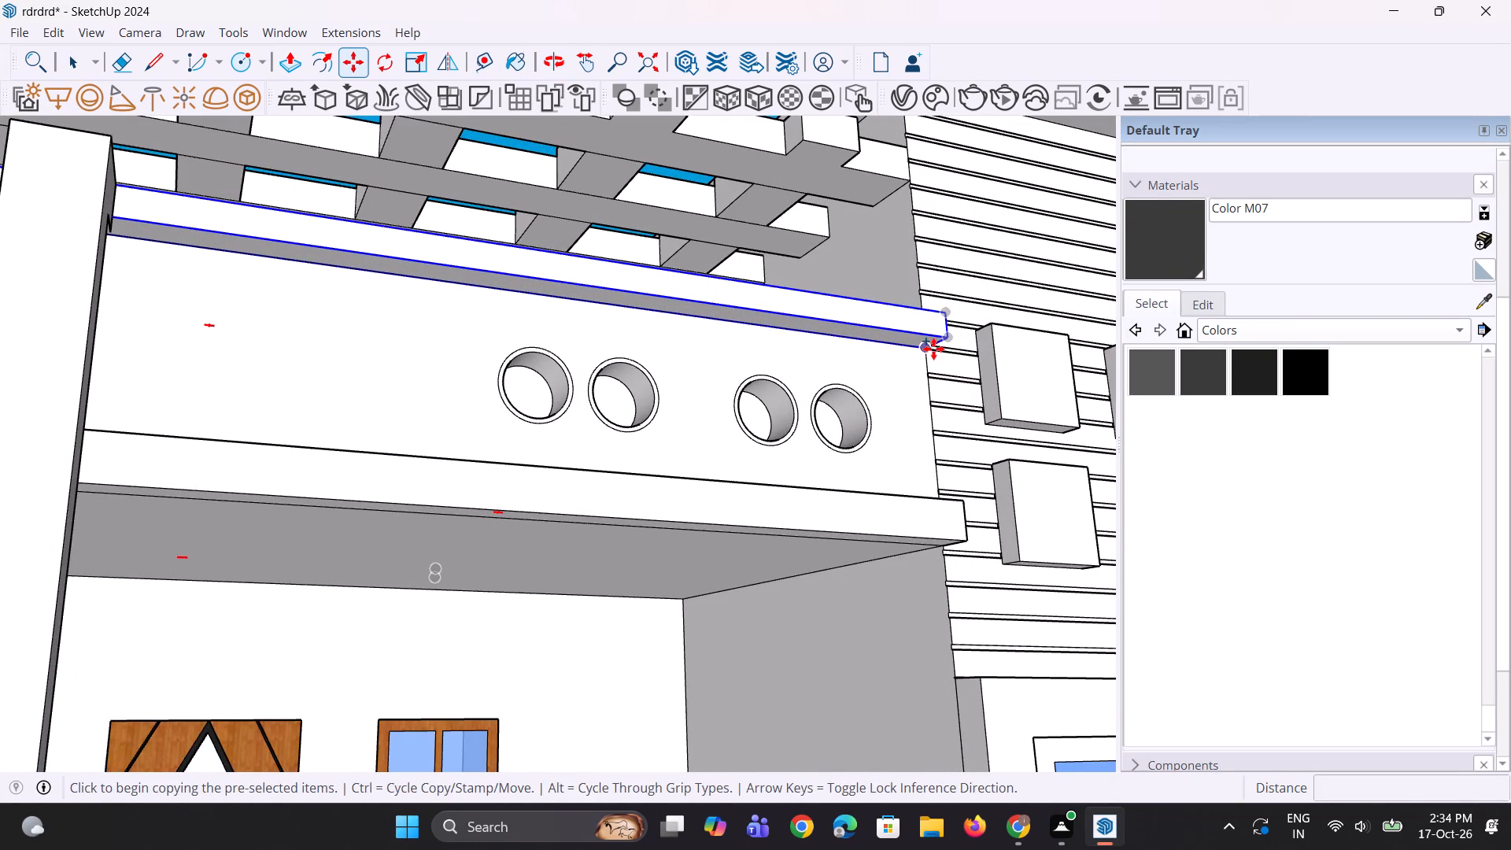
click(933, 349)
scroll(933, 369, up, 1)
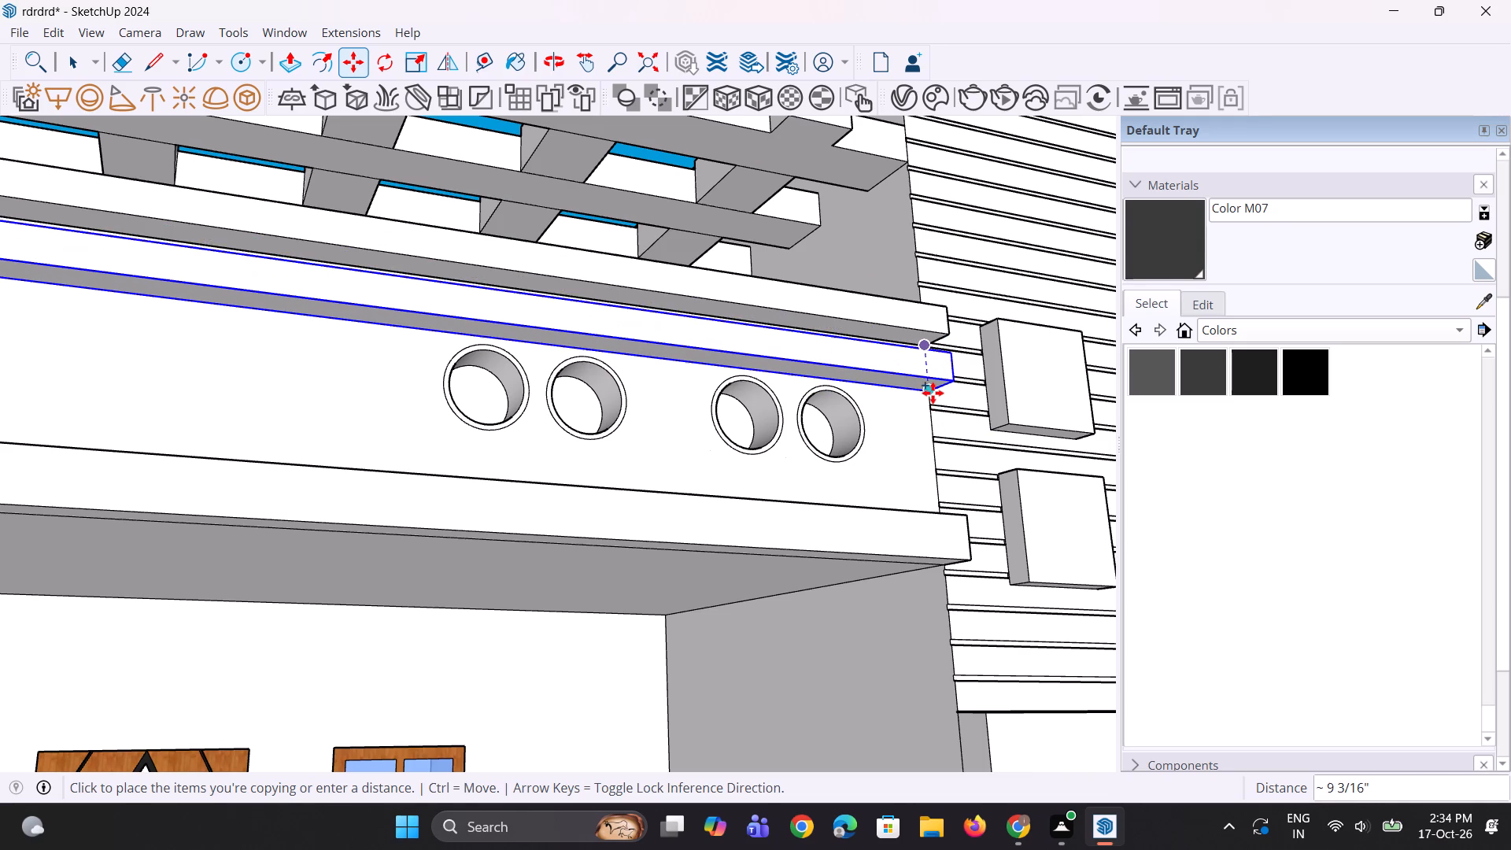
click(933, 393)
Explode the copied lower band group and clear the selection.
scroll(827, 353, down, 4)
middle_drag(824, 342, 830, 565)
right_click(811, 430)
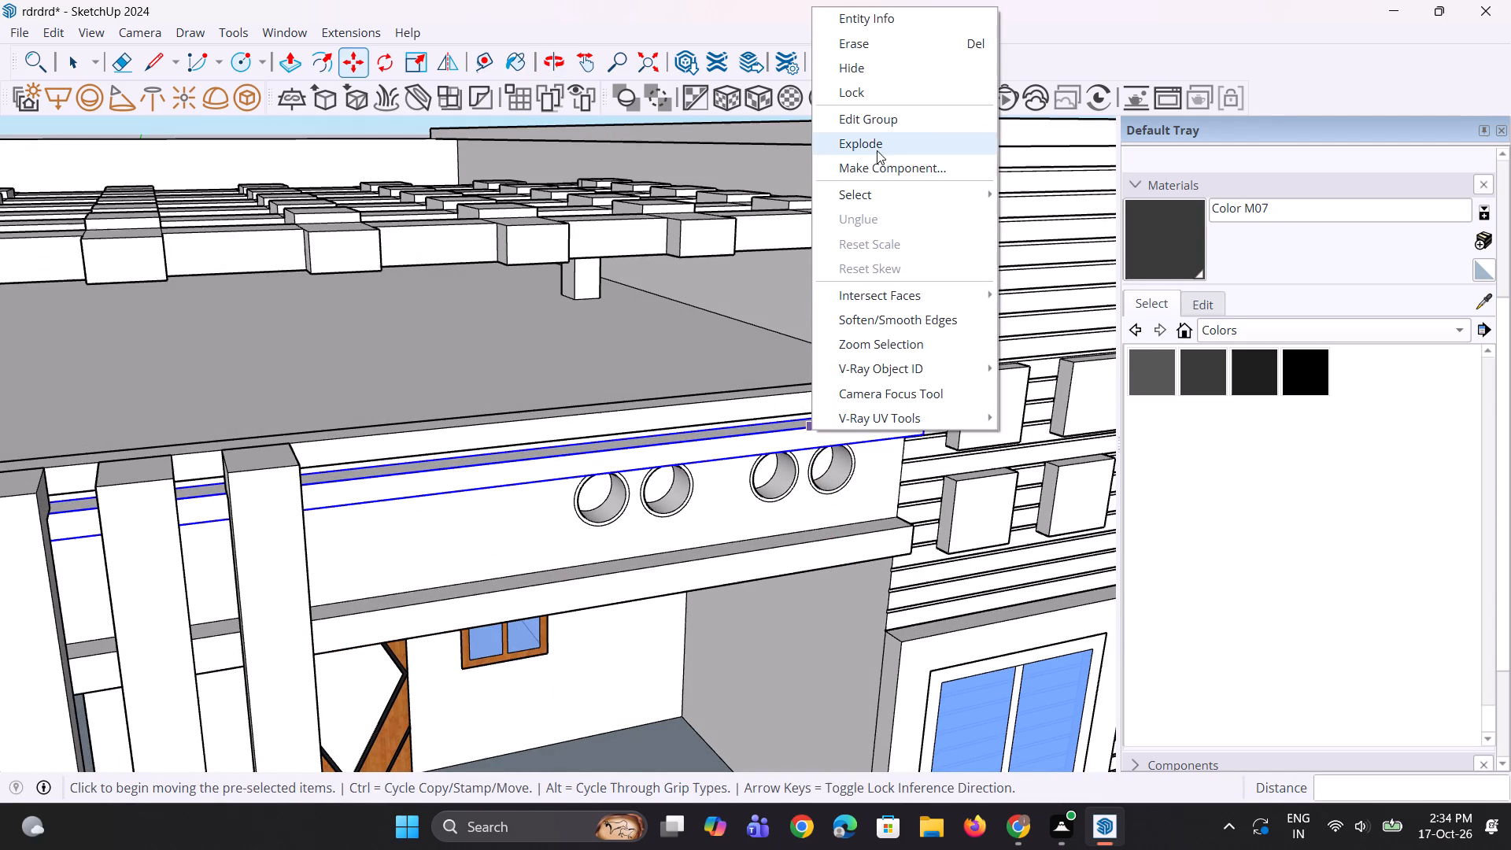
click(877, 146)
scroll(792, 409, down, 5)
middle_drag(790, 420, 790, 357)
key(space)
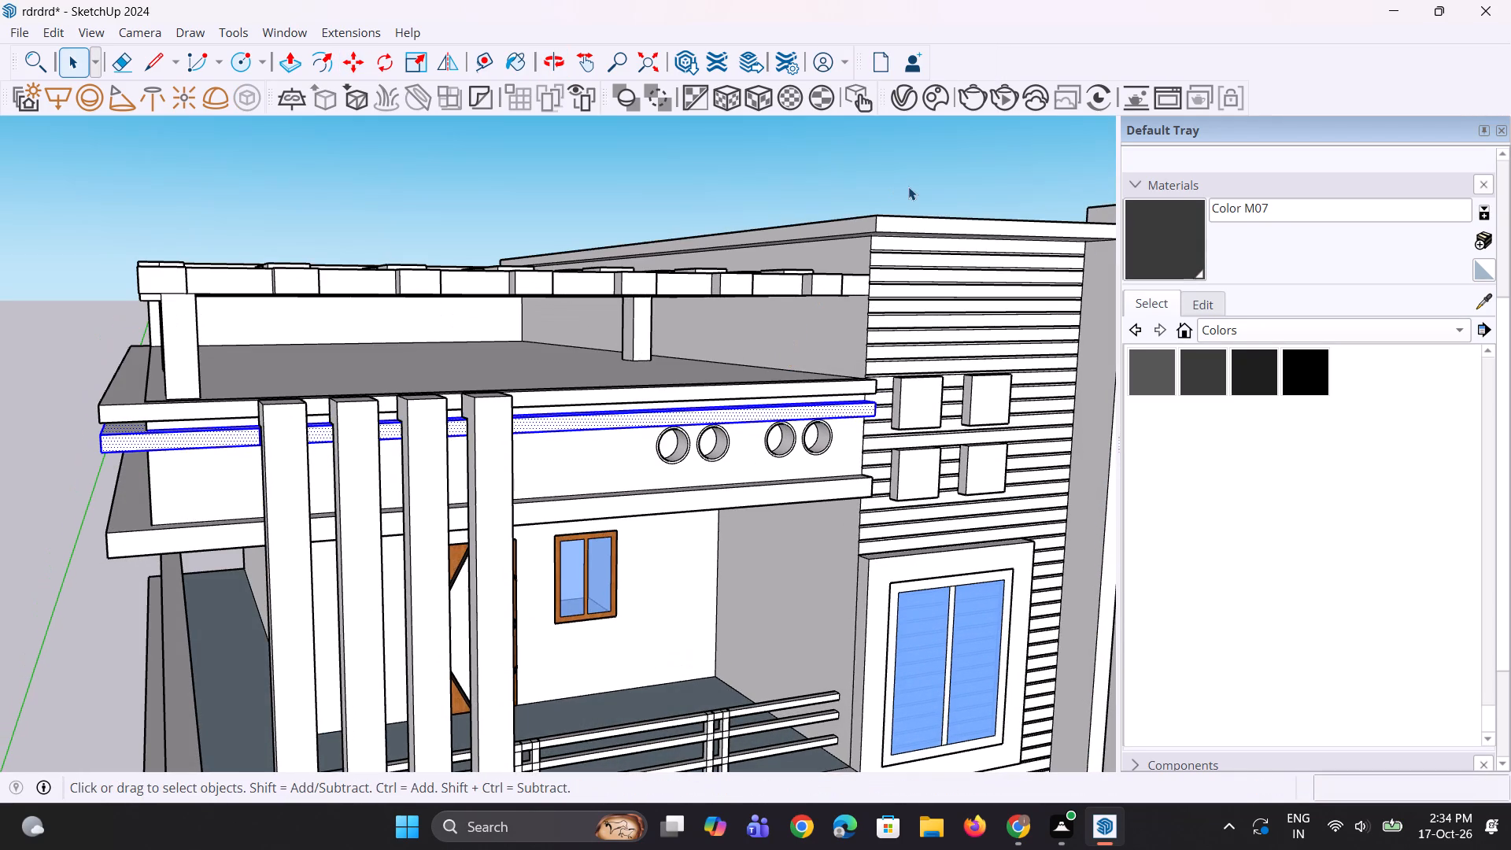
click(908, 187)
Push the lower band's front face inward 1" above the ring pairs.
scroll(822, 393, up, 12)
middle_drag(815, 415, 826, 438)
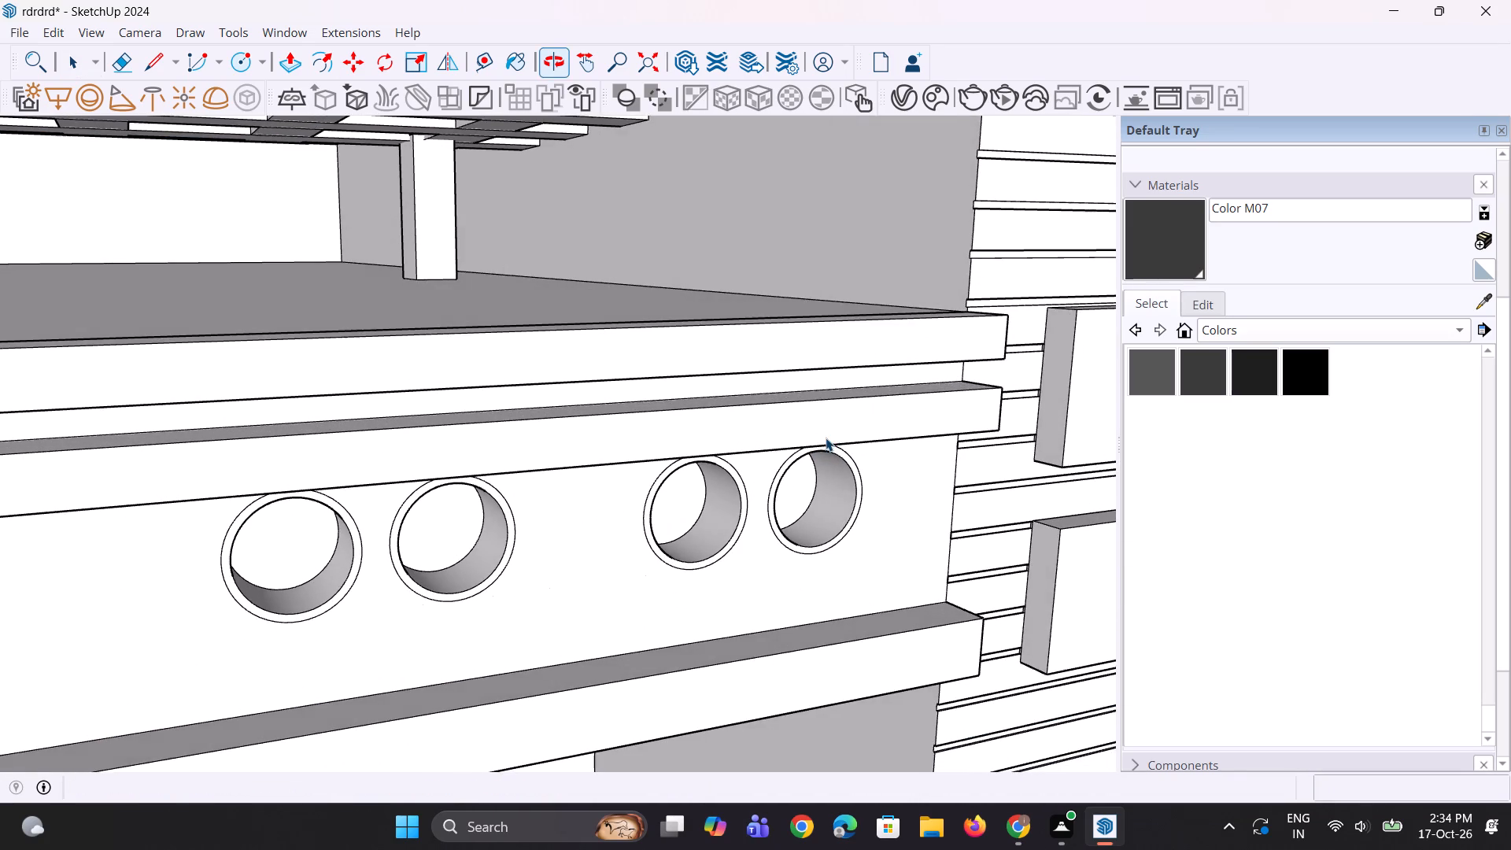
key(p)
scroll(826, 438, up, 1)
click(833, 420)
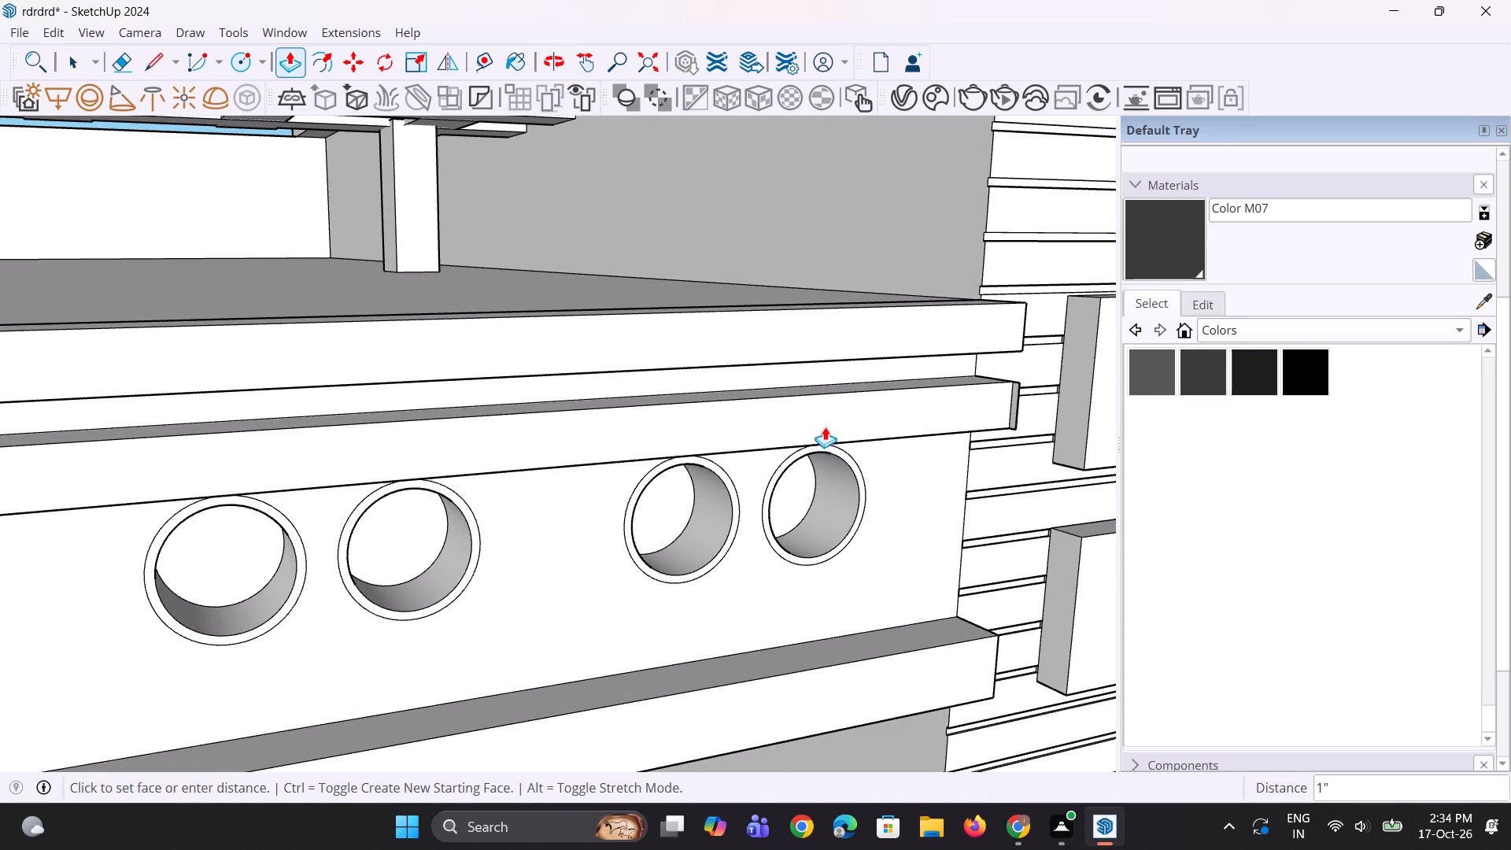
click(821, 415)
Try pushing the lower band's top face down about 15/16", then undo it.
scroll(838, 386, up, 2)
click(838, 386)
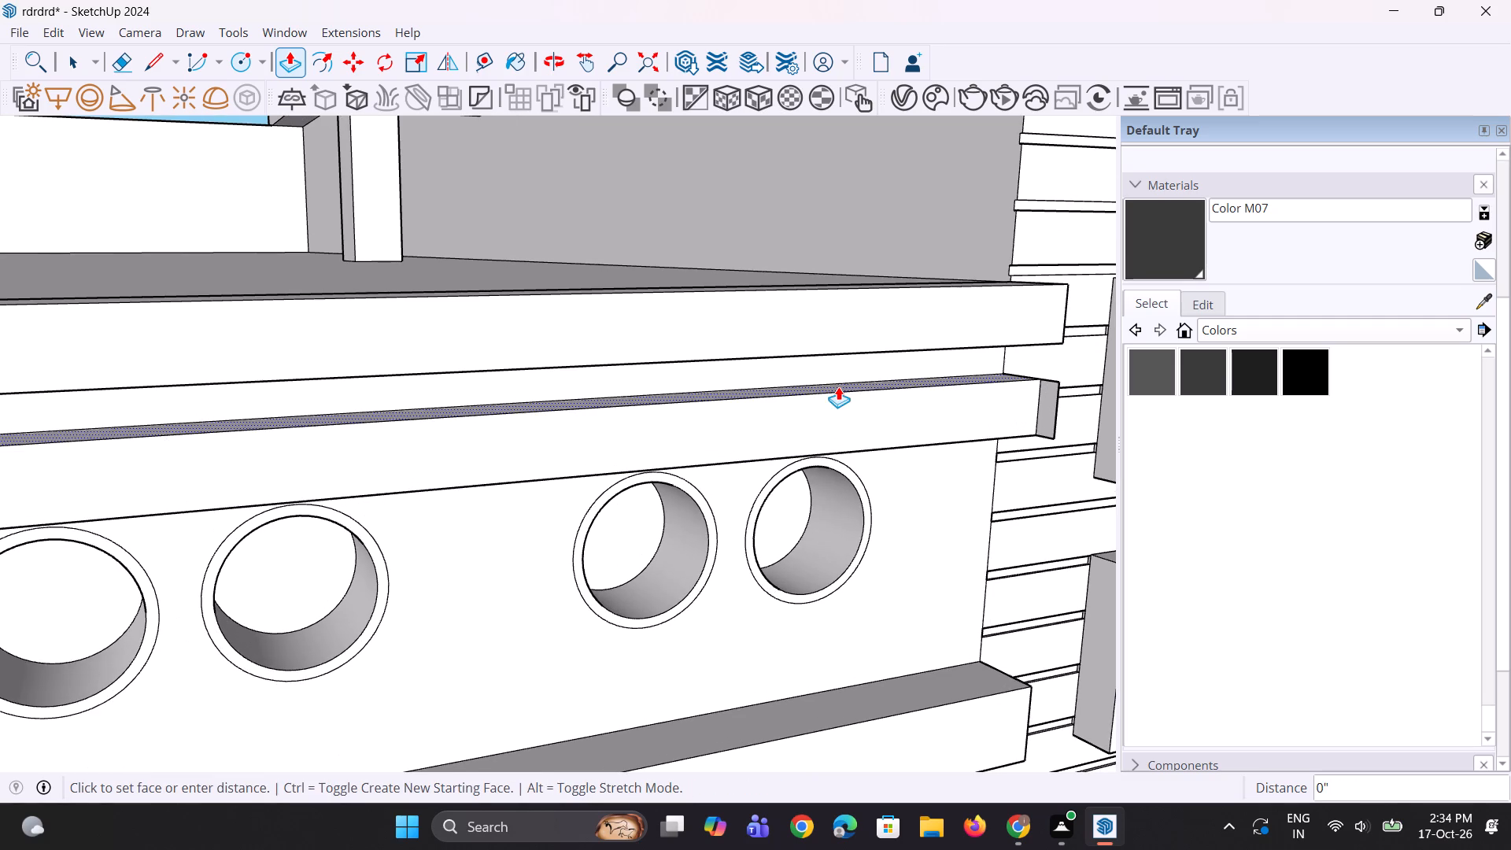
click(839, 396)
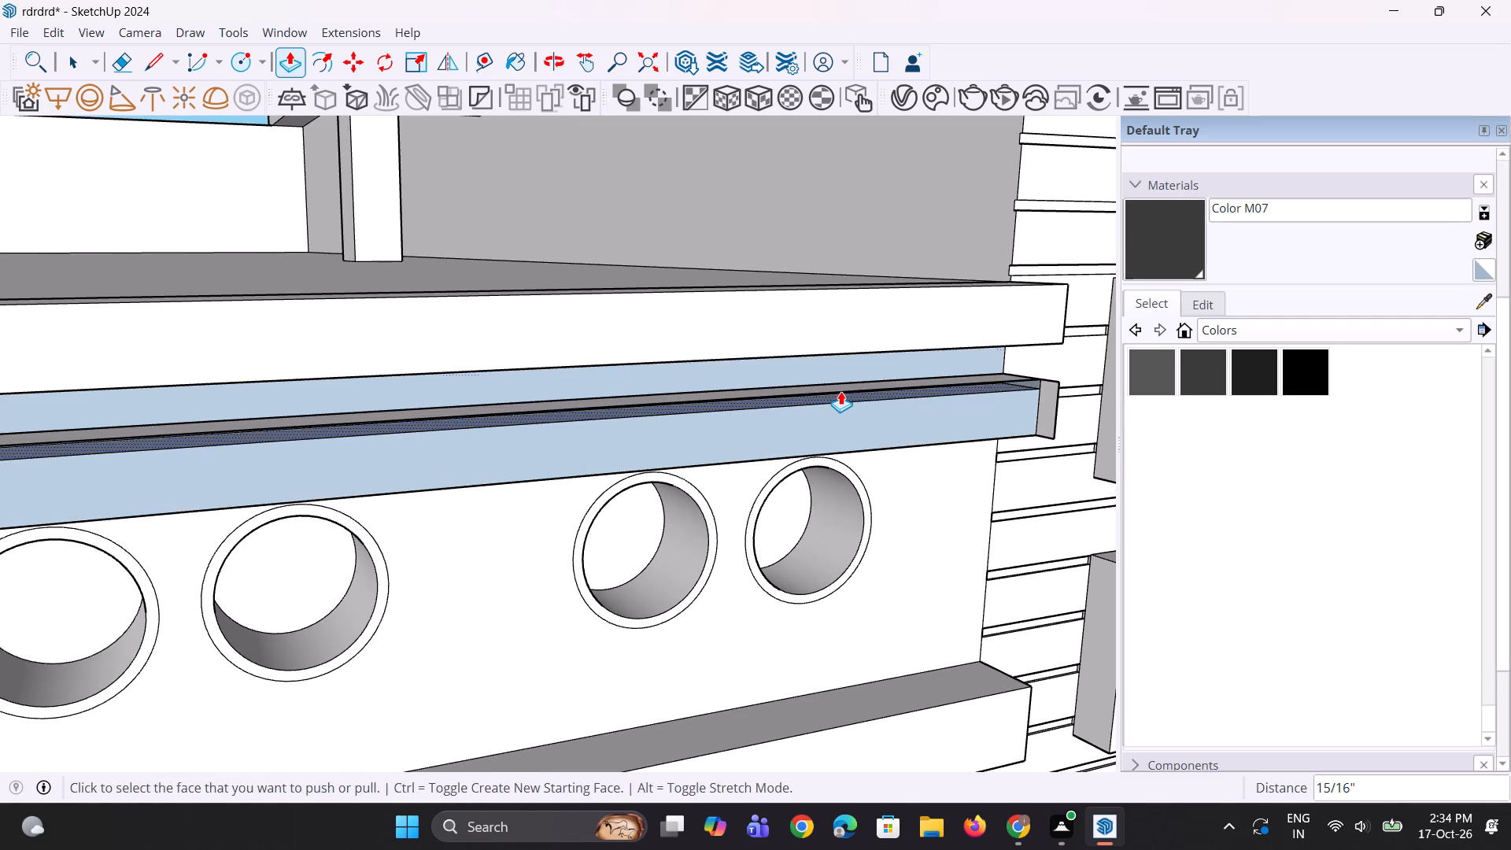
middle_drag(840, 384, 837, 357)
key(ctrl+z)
Push the lower band's underside face up about 1 5/16" along the front parapet.
scroll(837, 355, up, 1)
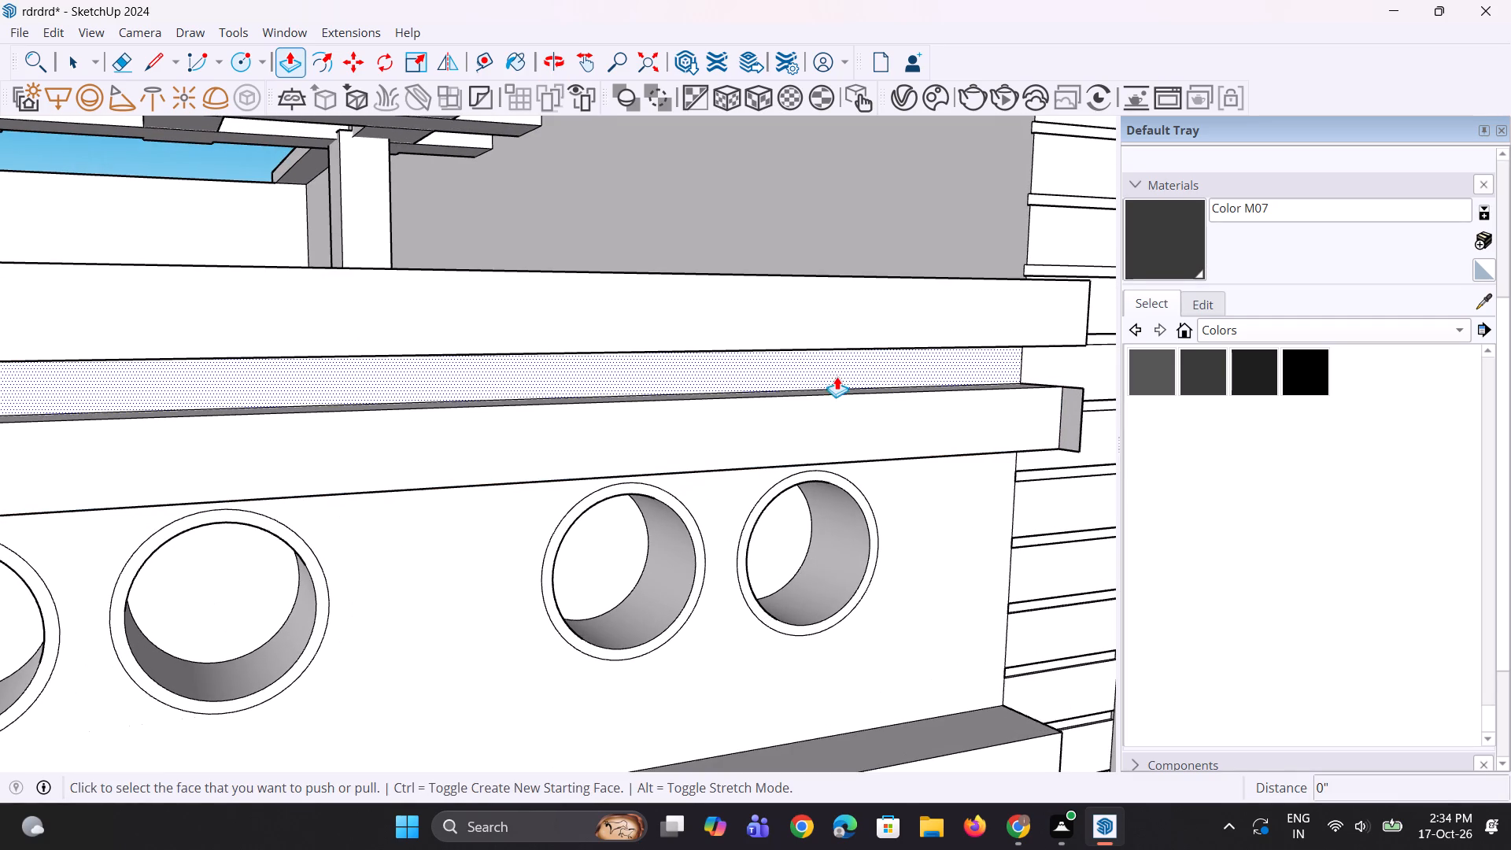
middle_drag(835, 388, 837, 497)
scroll(837, 483, up, 1)
middle_drag(837, 463, 834, 212)
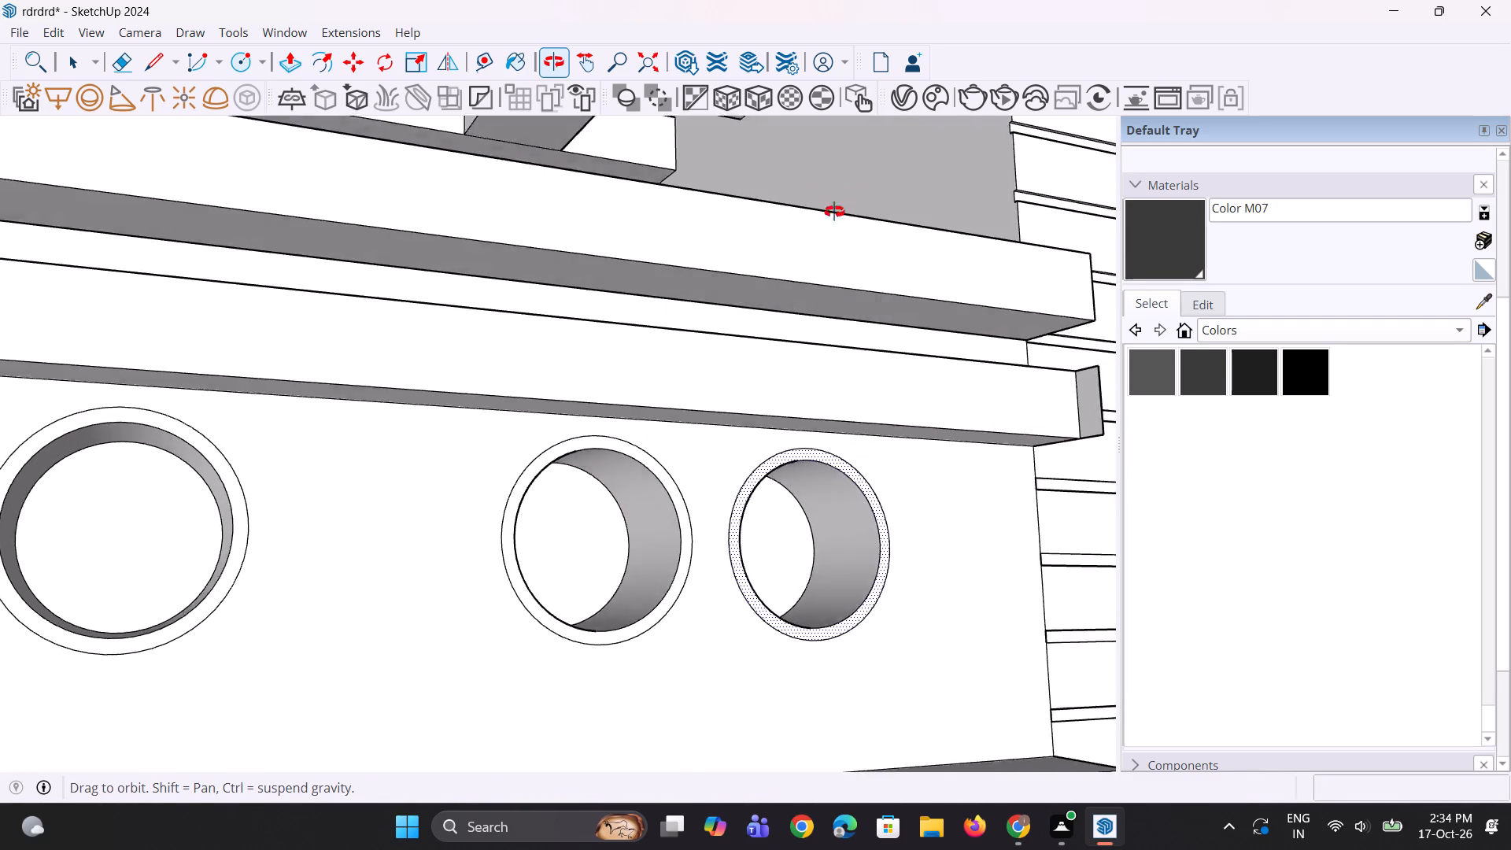
middle_drag(834, 212, 836, 173)
click(805, 418)
click(807, 400)
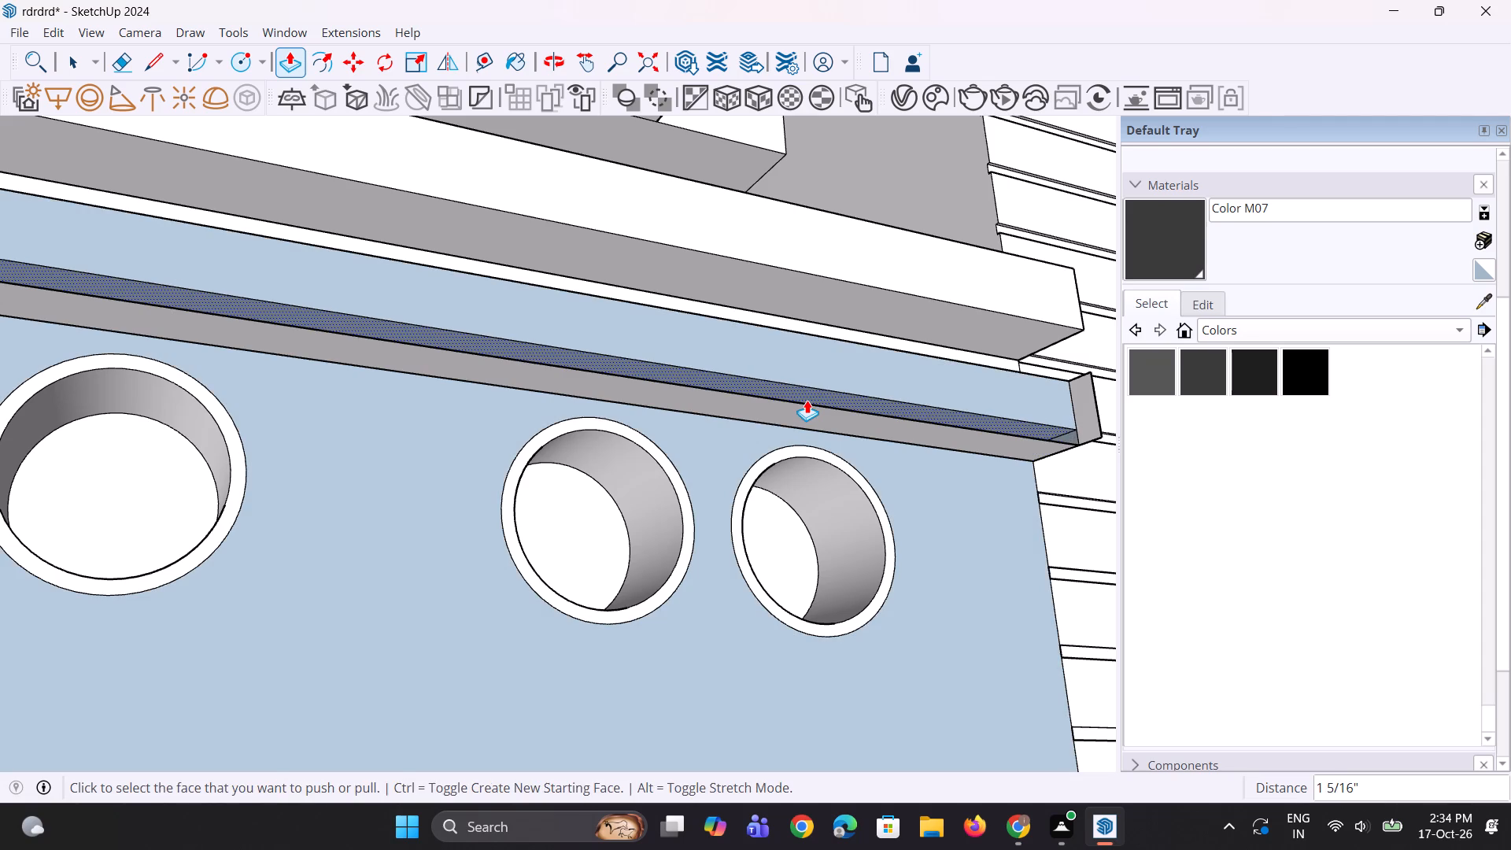
Push the lower band's top face down about 3/8" along the front parapet.
middle_drag(811, 420, 780, 586)
scroll(768, 376, down, 4)
middle_drag(767, 394, 756, 519)
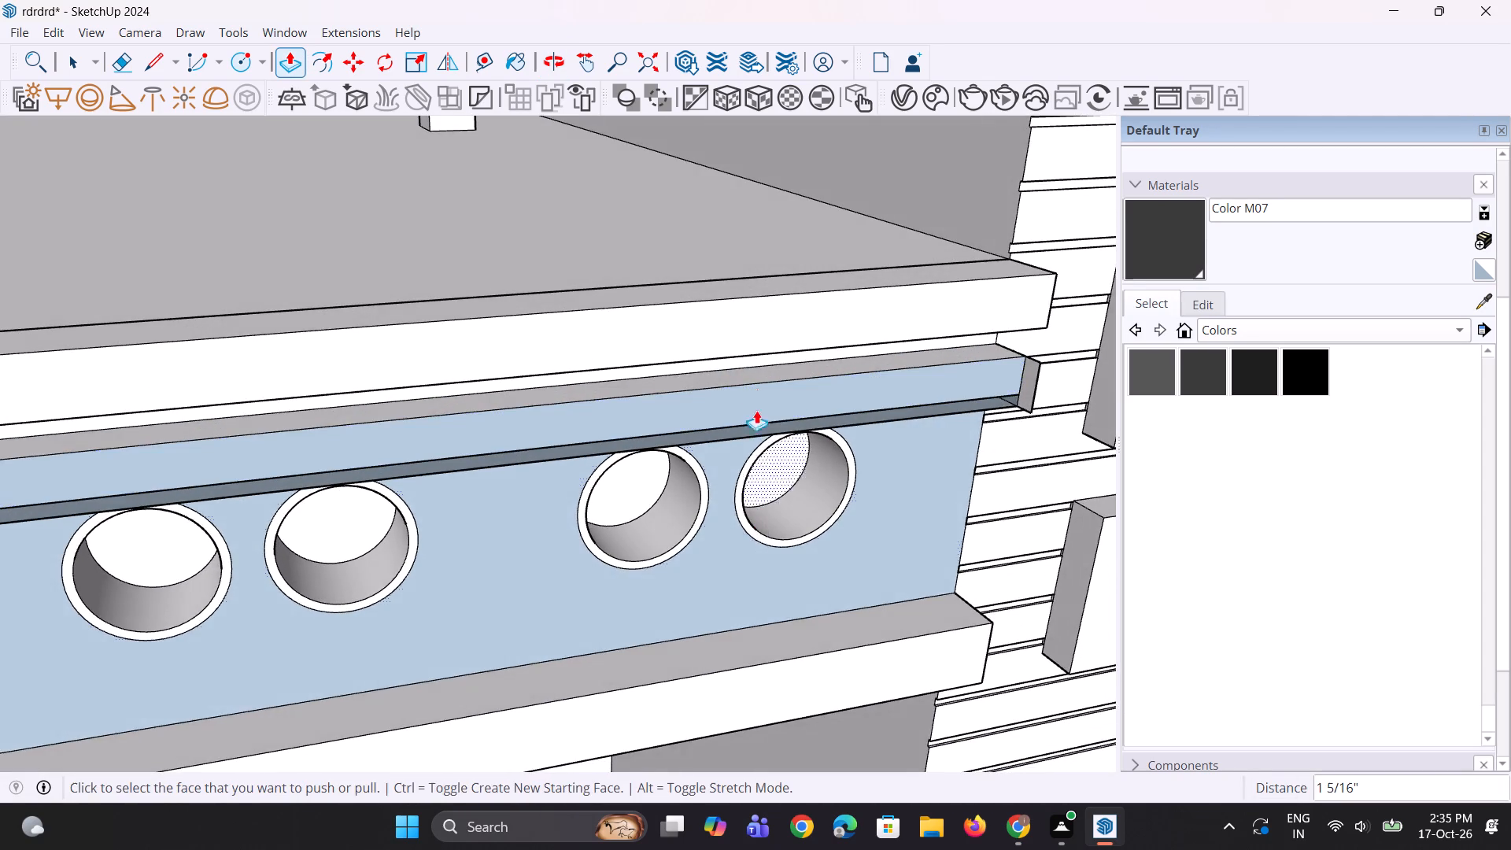
scroll(755, 347, up, 2)
click(747, 374)
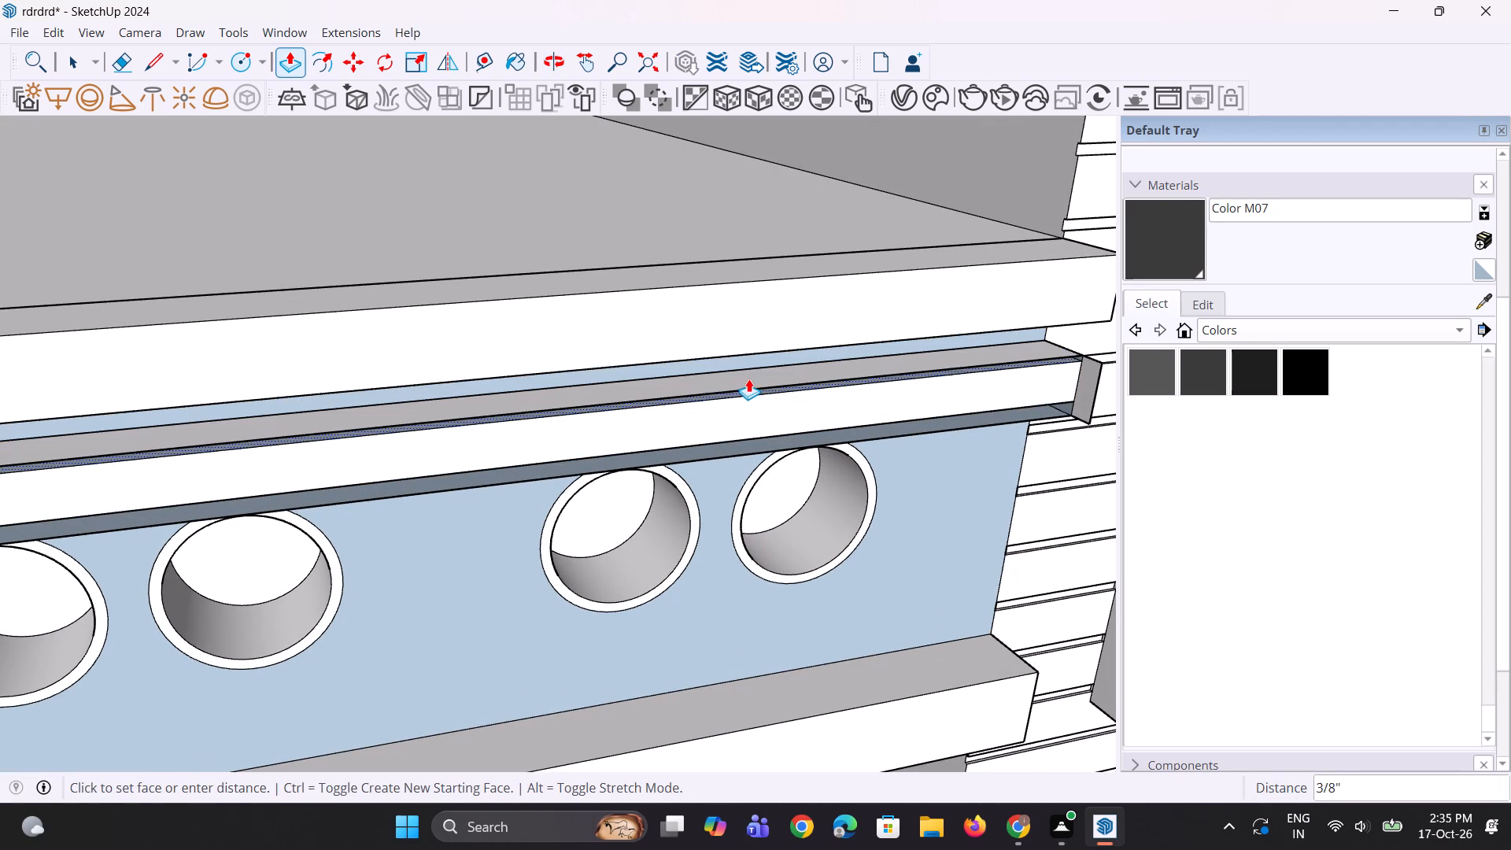
click(748, 379)
Erase the leftover long edges protruding along the top and underside of the lower band's front.
middle_drag(749, 400, 801, 412)
scroll(801, 411, up, 1)
key(e)
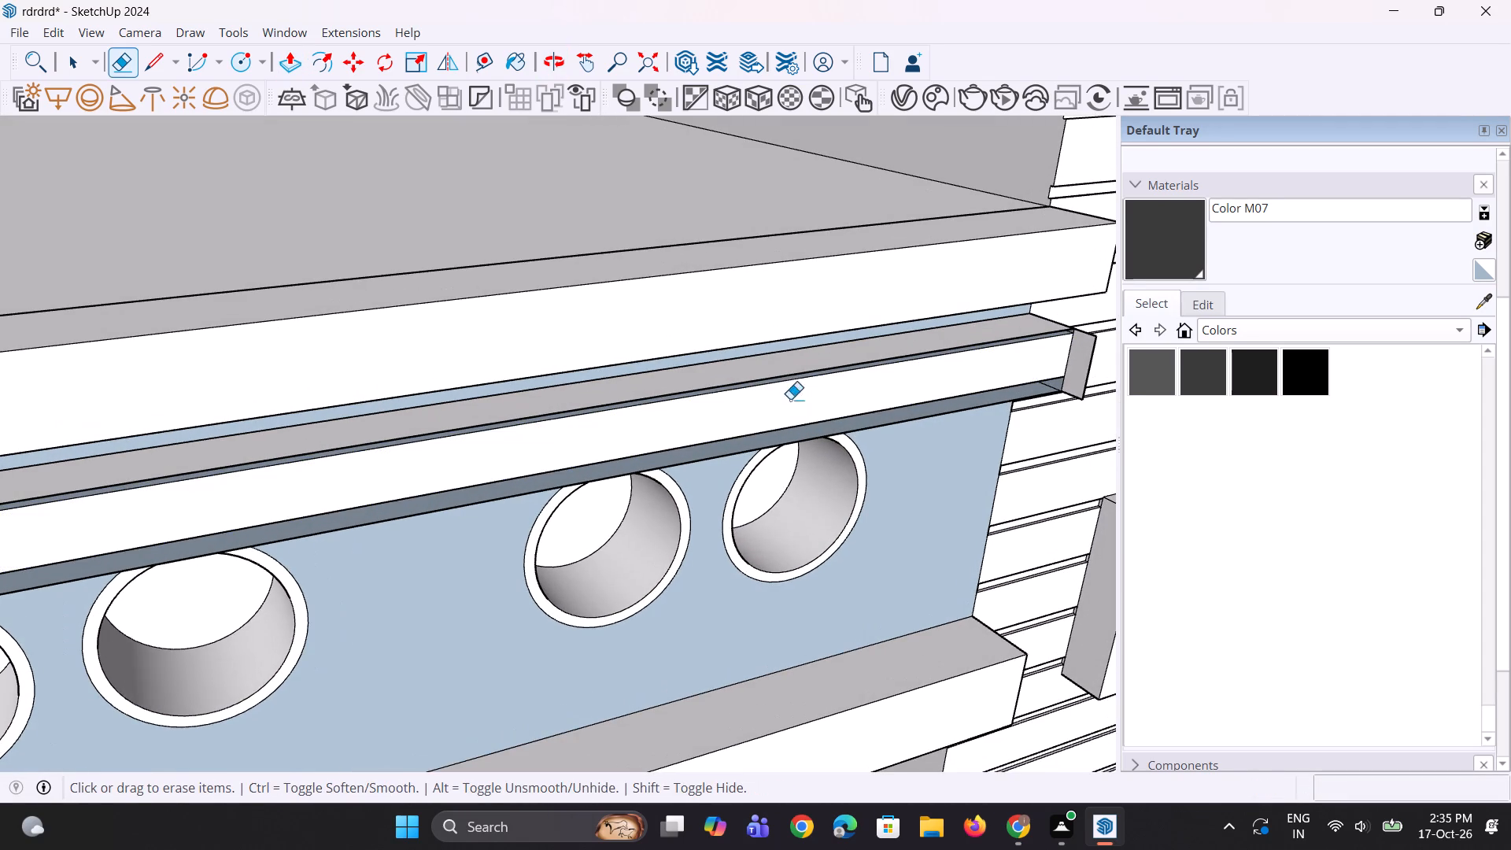
click(792, 375)
middle_drag(800, 423, 778, 298)
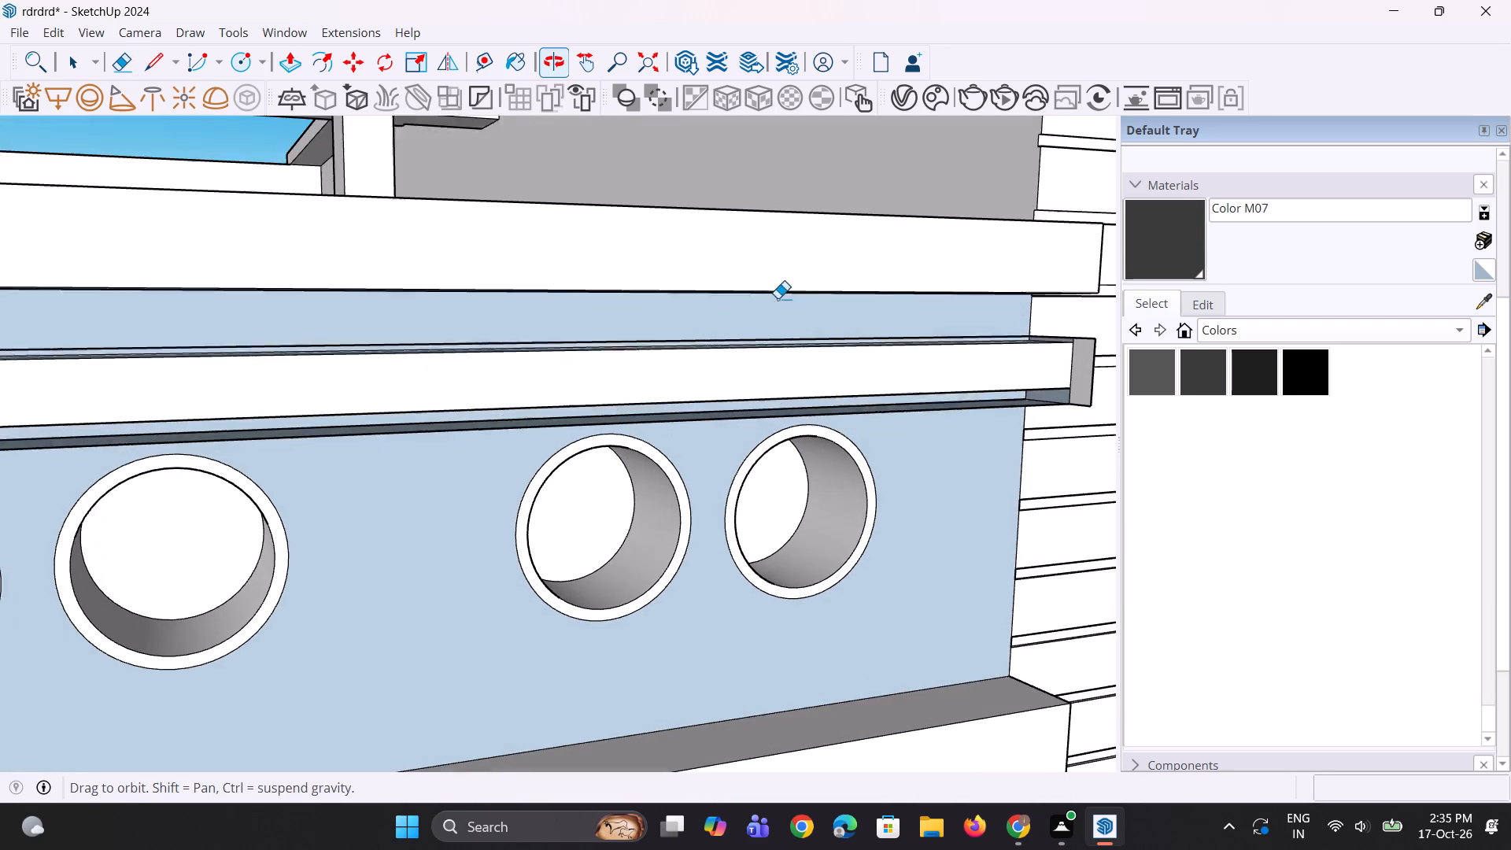
click(803, 416)
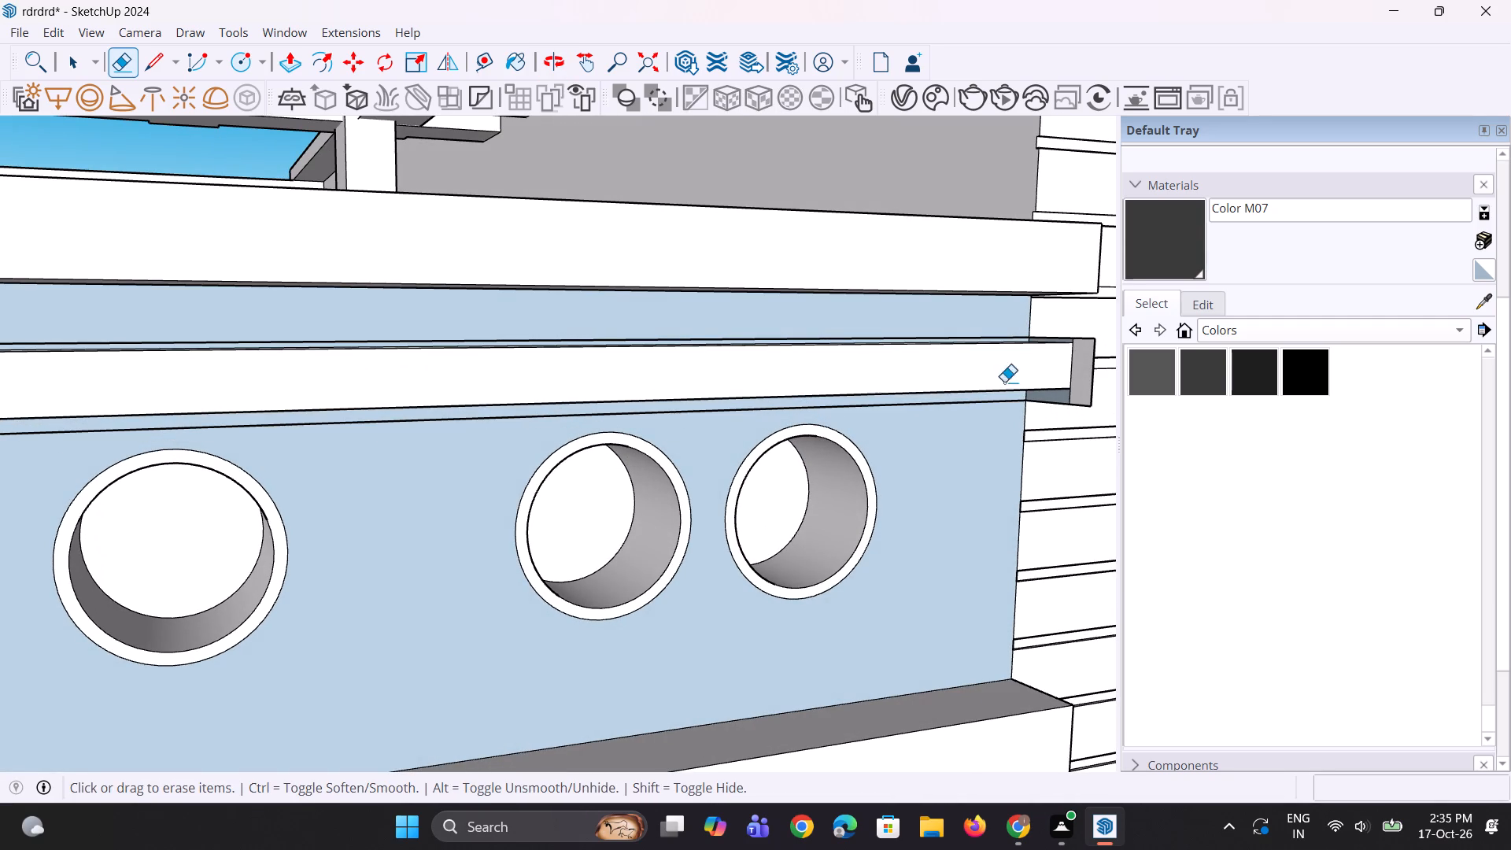
Erase the leftover end fin and stray edges where the lower band meets the slatted wall.
click(1092, 394)
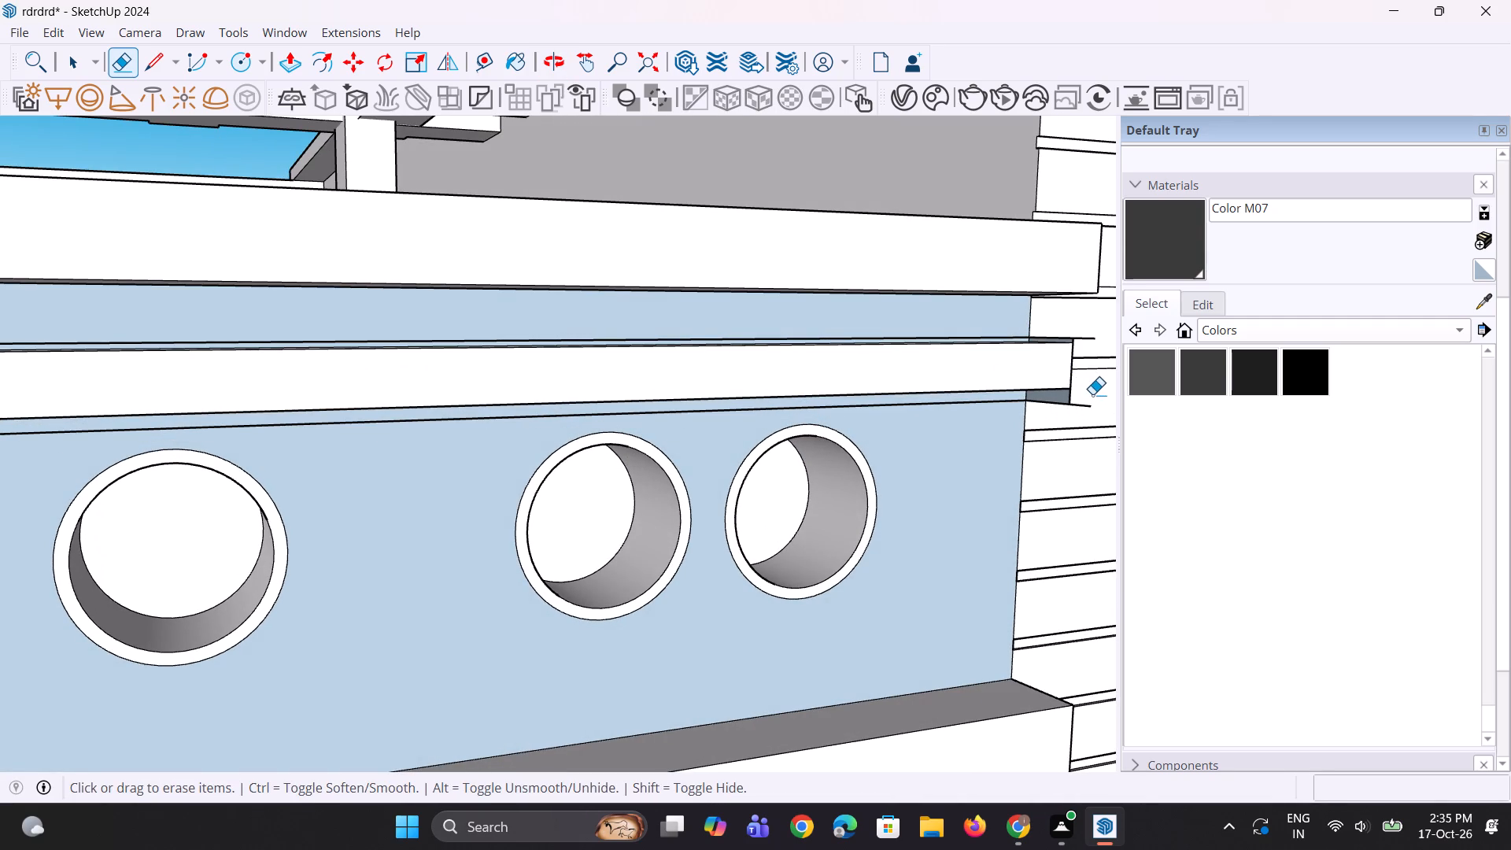
click(1090, 340)
click(1077, 408)
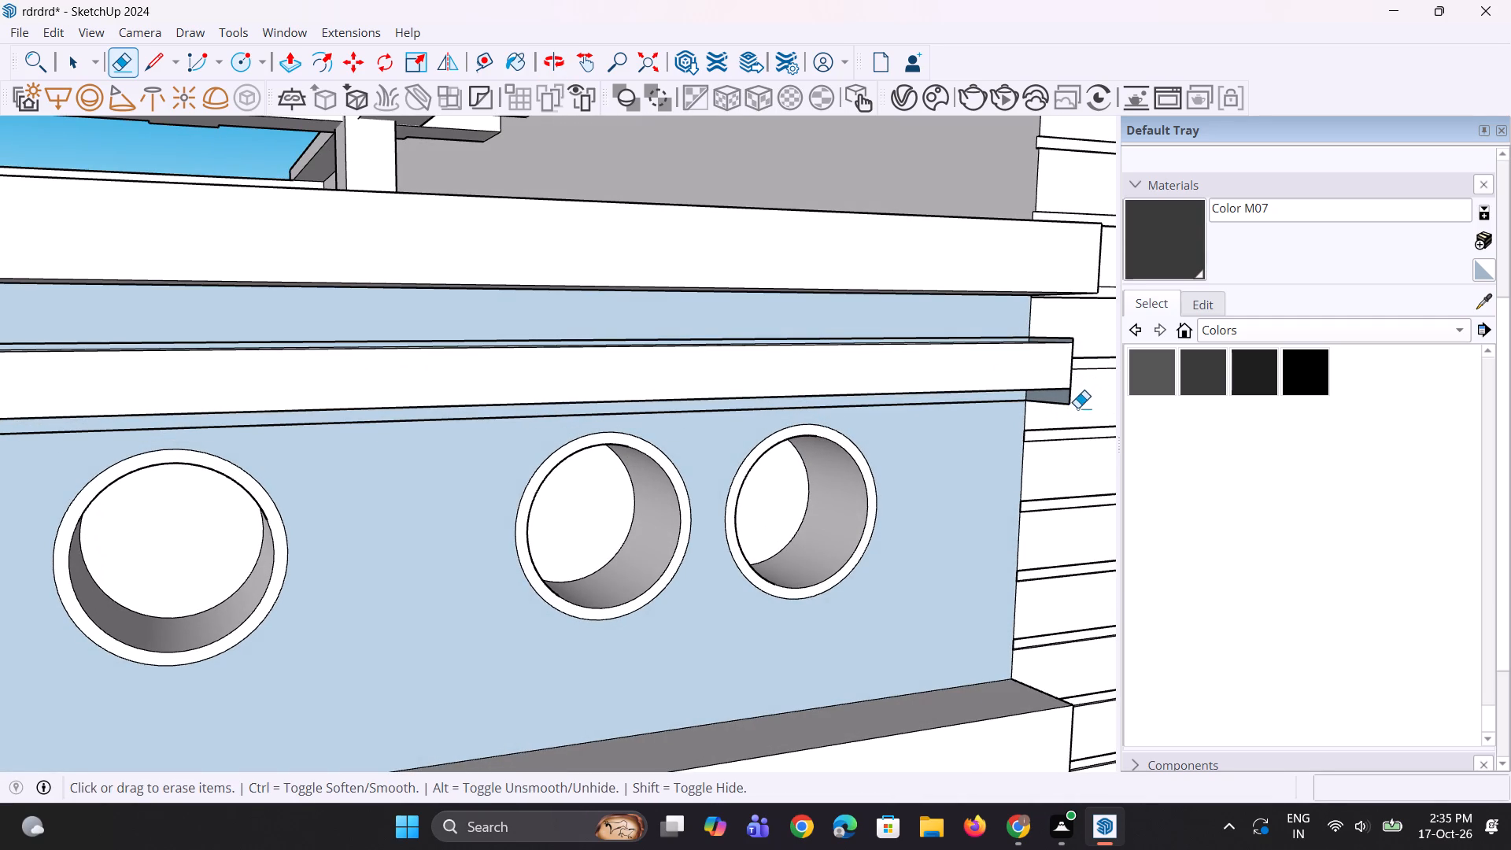
click(1071, 405)
click(1018, 405)
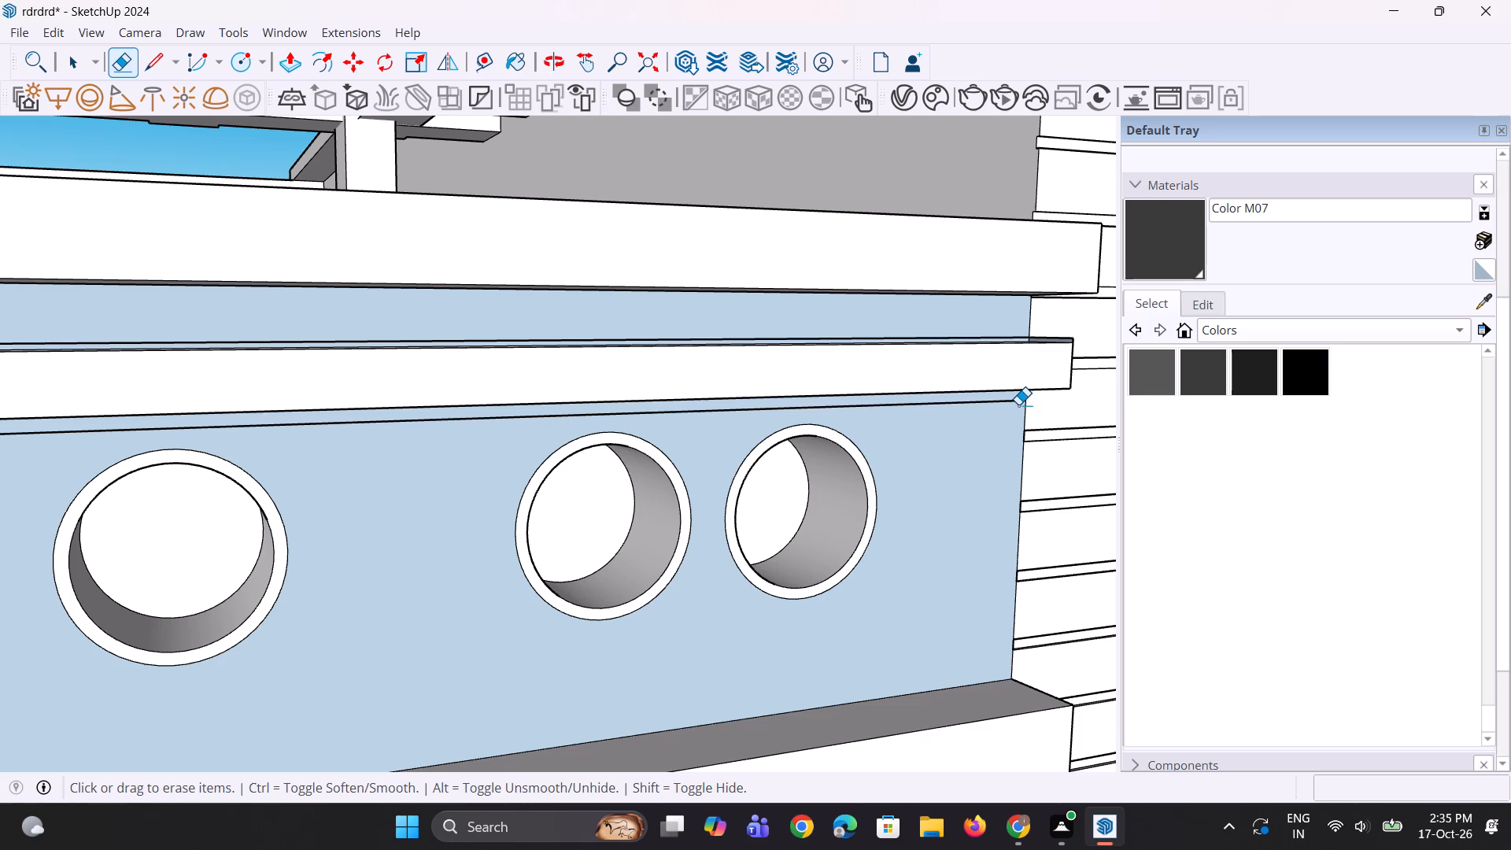
click(1013, 401)
Erase the remaining stray edges along the back and end of the lower band's top beside the slatted wall.
middle_drag(994, 422, 997, 523)
scroll(1004, 290, up, 2)
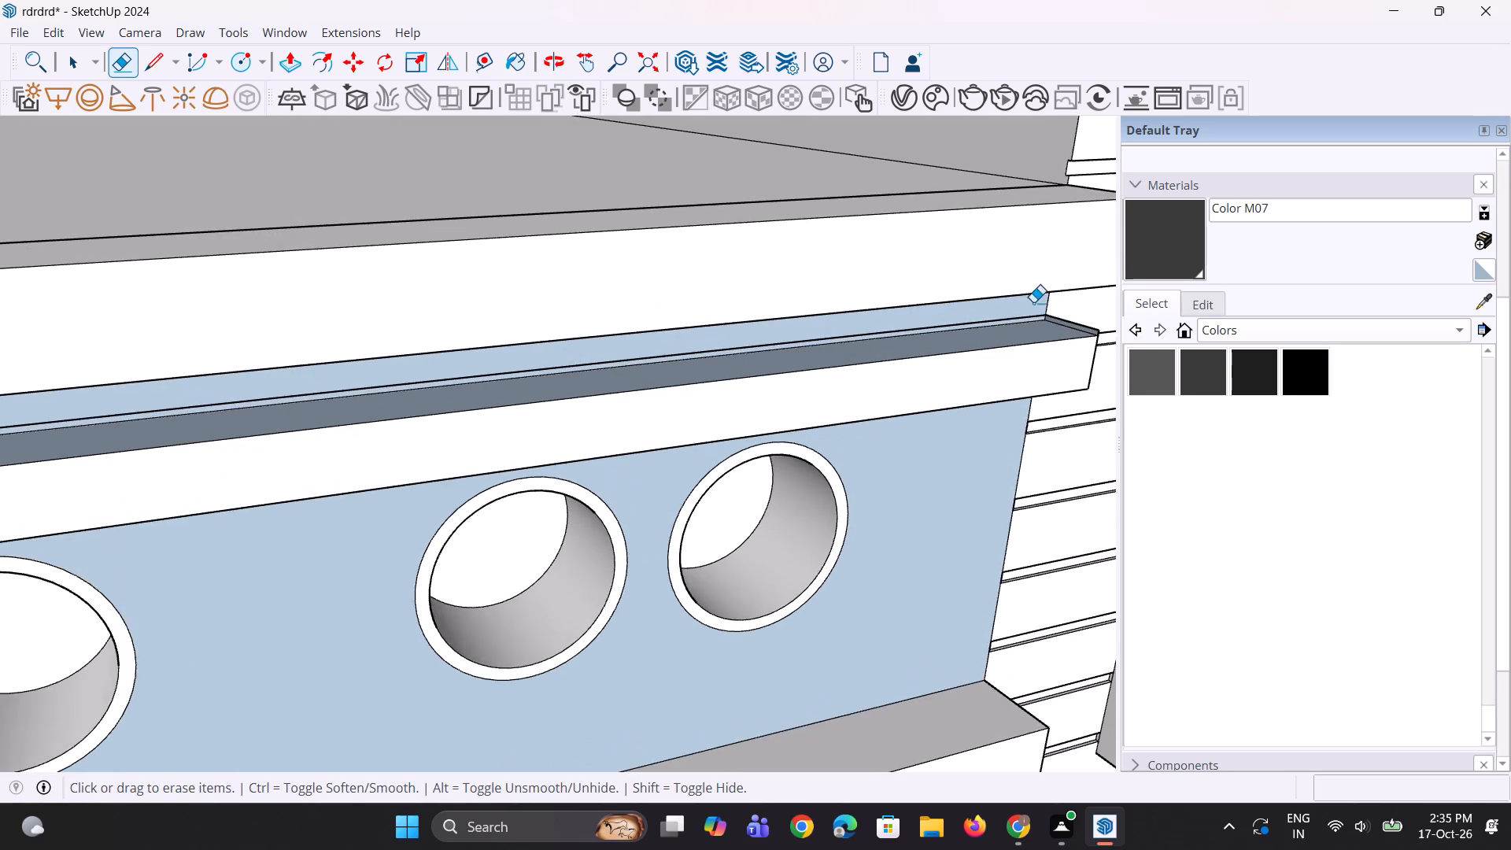
scroll(1033, 302, up, 4)
click(1100, 334)
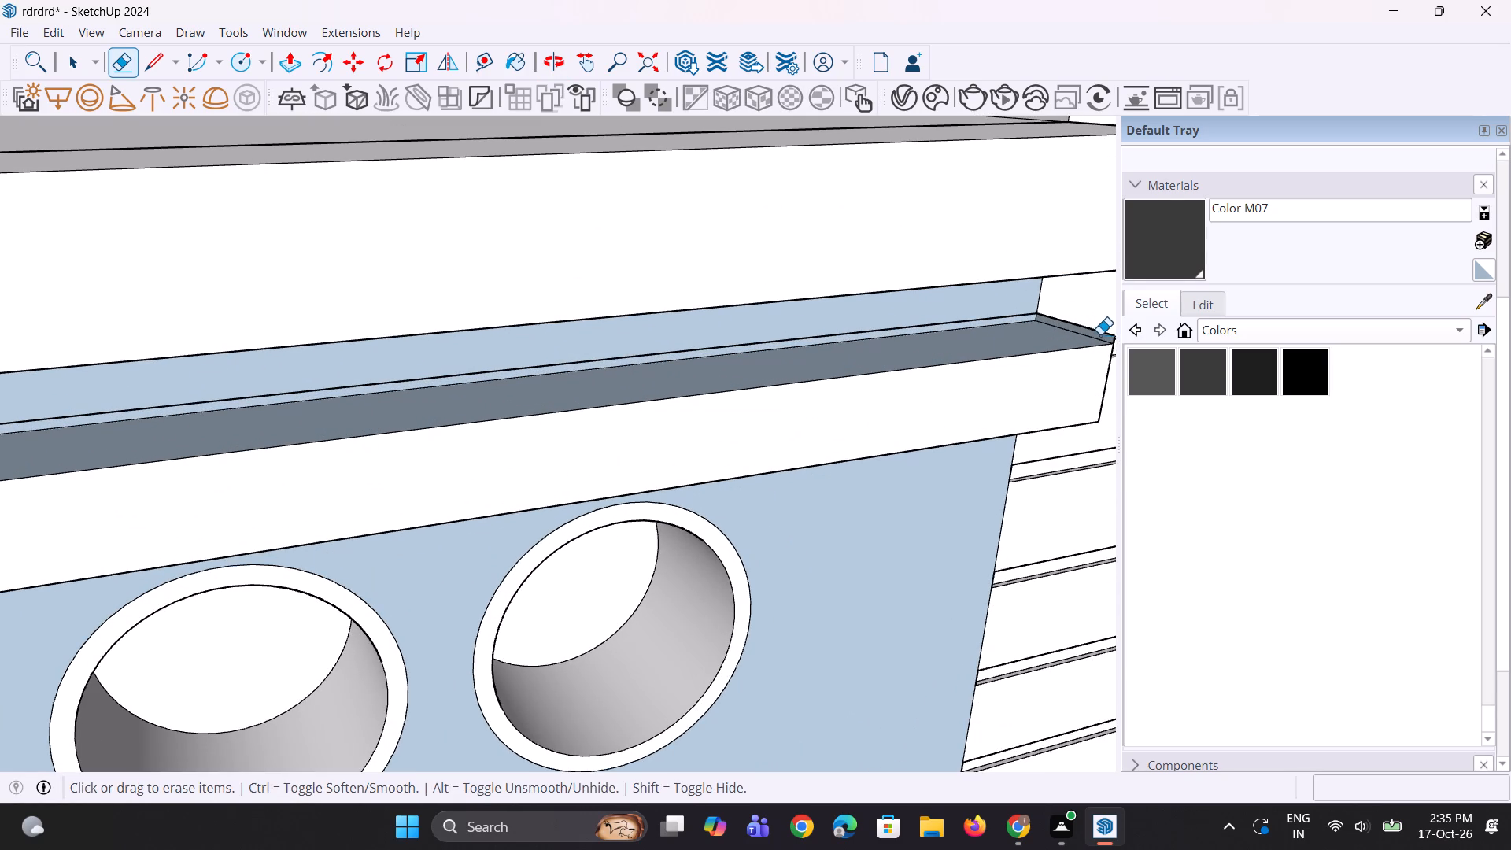
click(1028, 316)
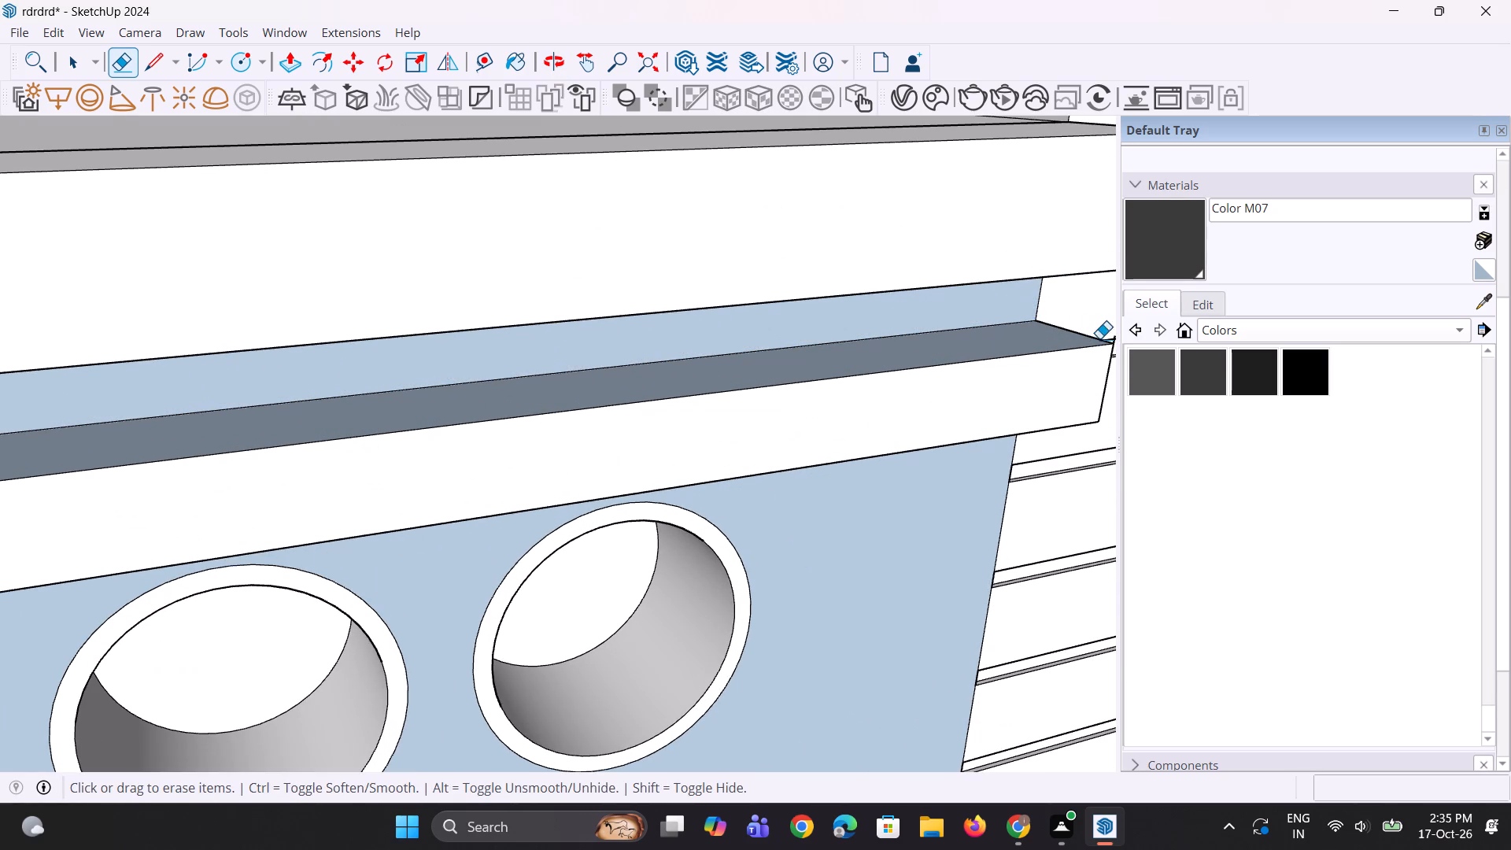
click(1114, 338)
scroll(892, 396, down, 4)
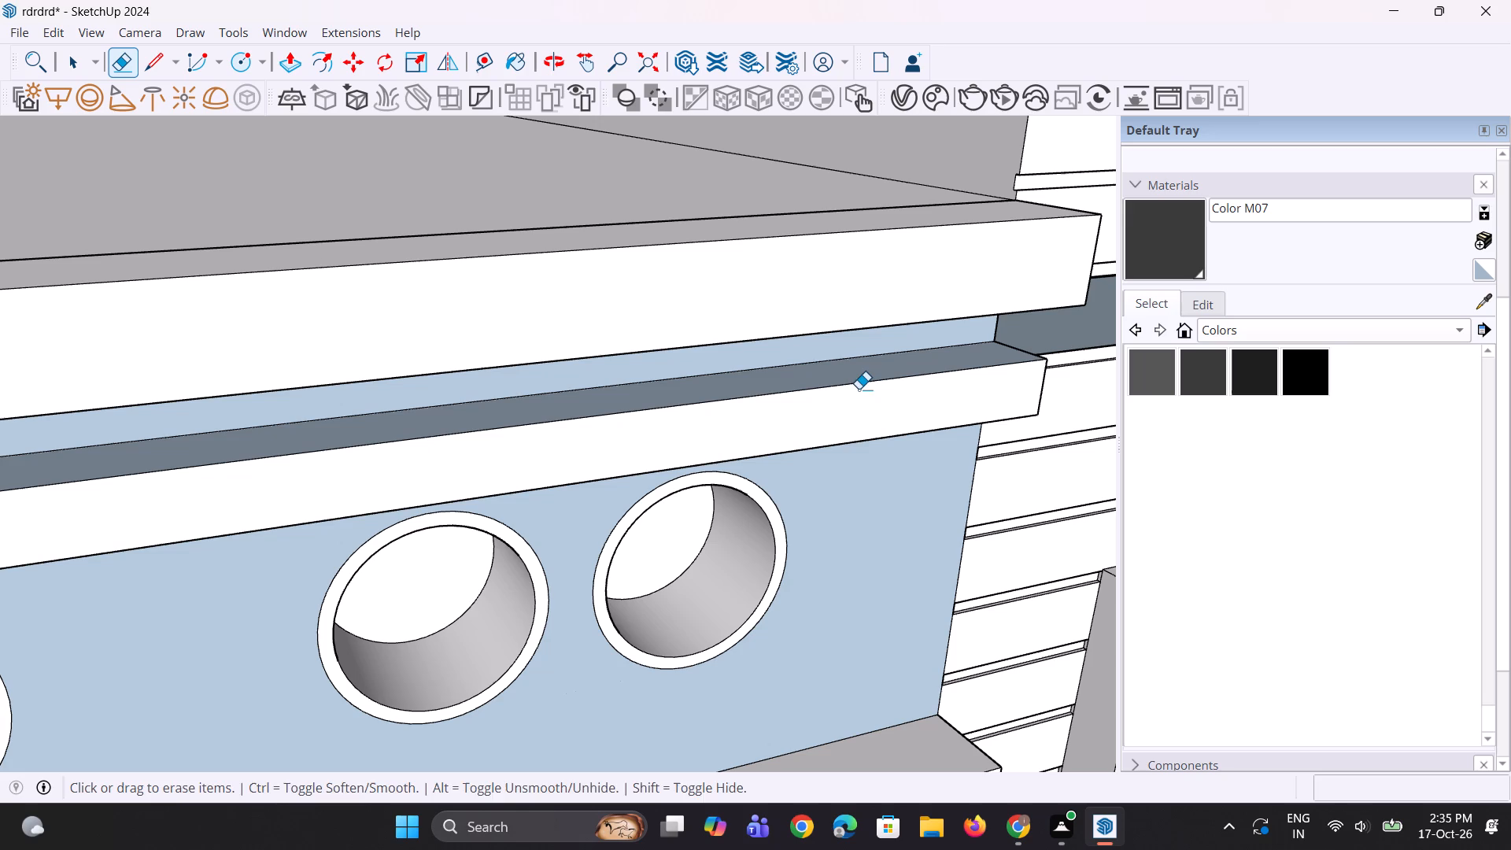
Save the model.
key(ctrl+s)
Undo the last erasure and erase the short vertical stub at the lower band's end corner beside the slatted wall.
scroll(1054, 386, up, 7)
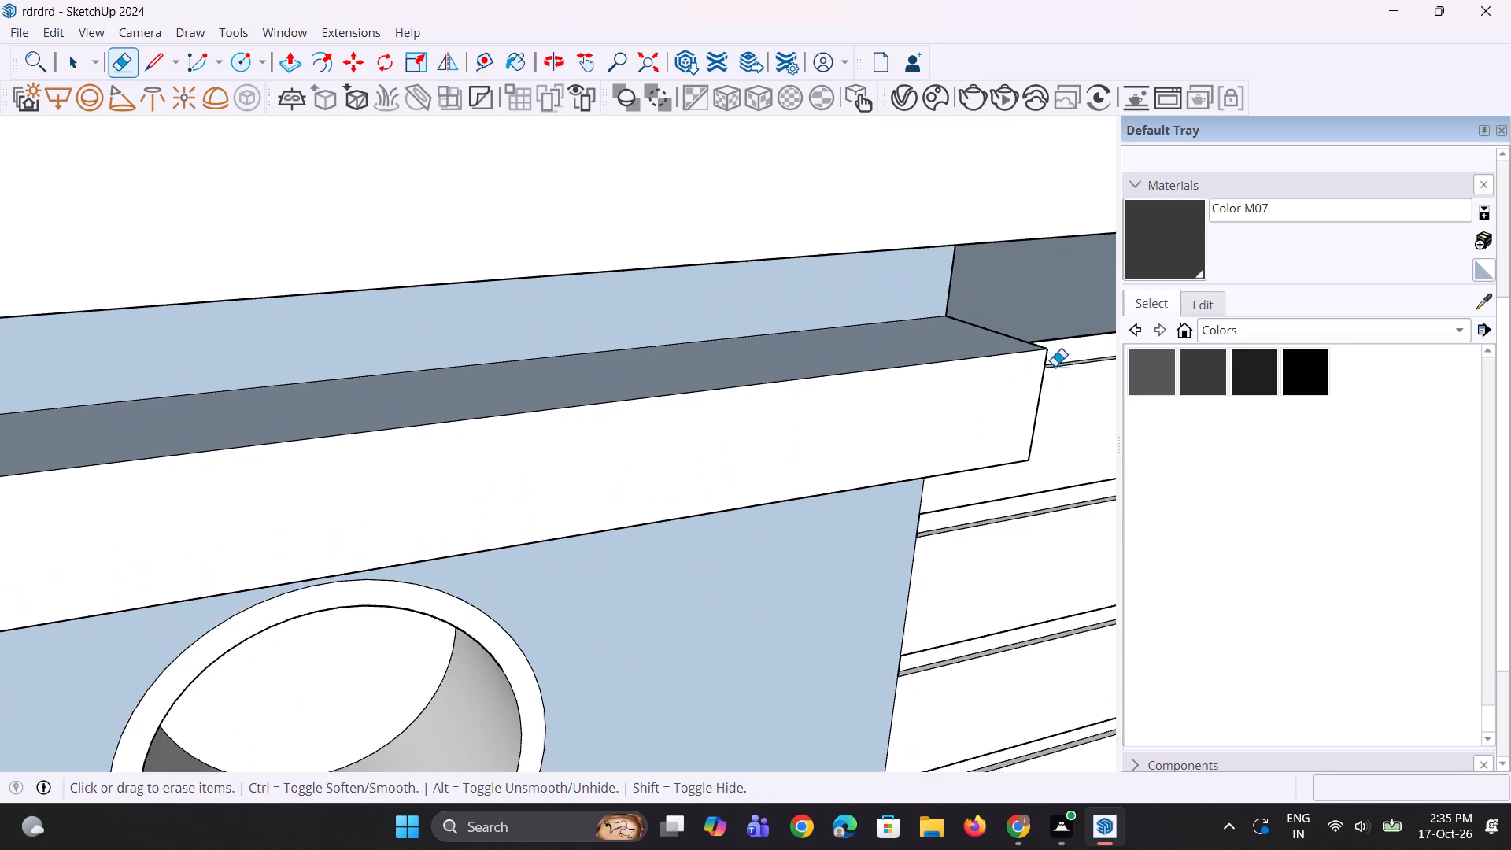
scroll(1055, 366, up, 3)
middle_drag(1039, 371, 948, 362)
key(ctrl+z)
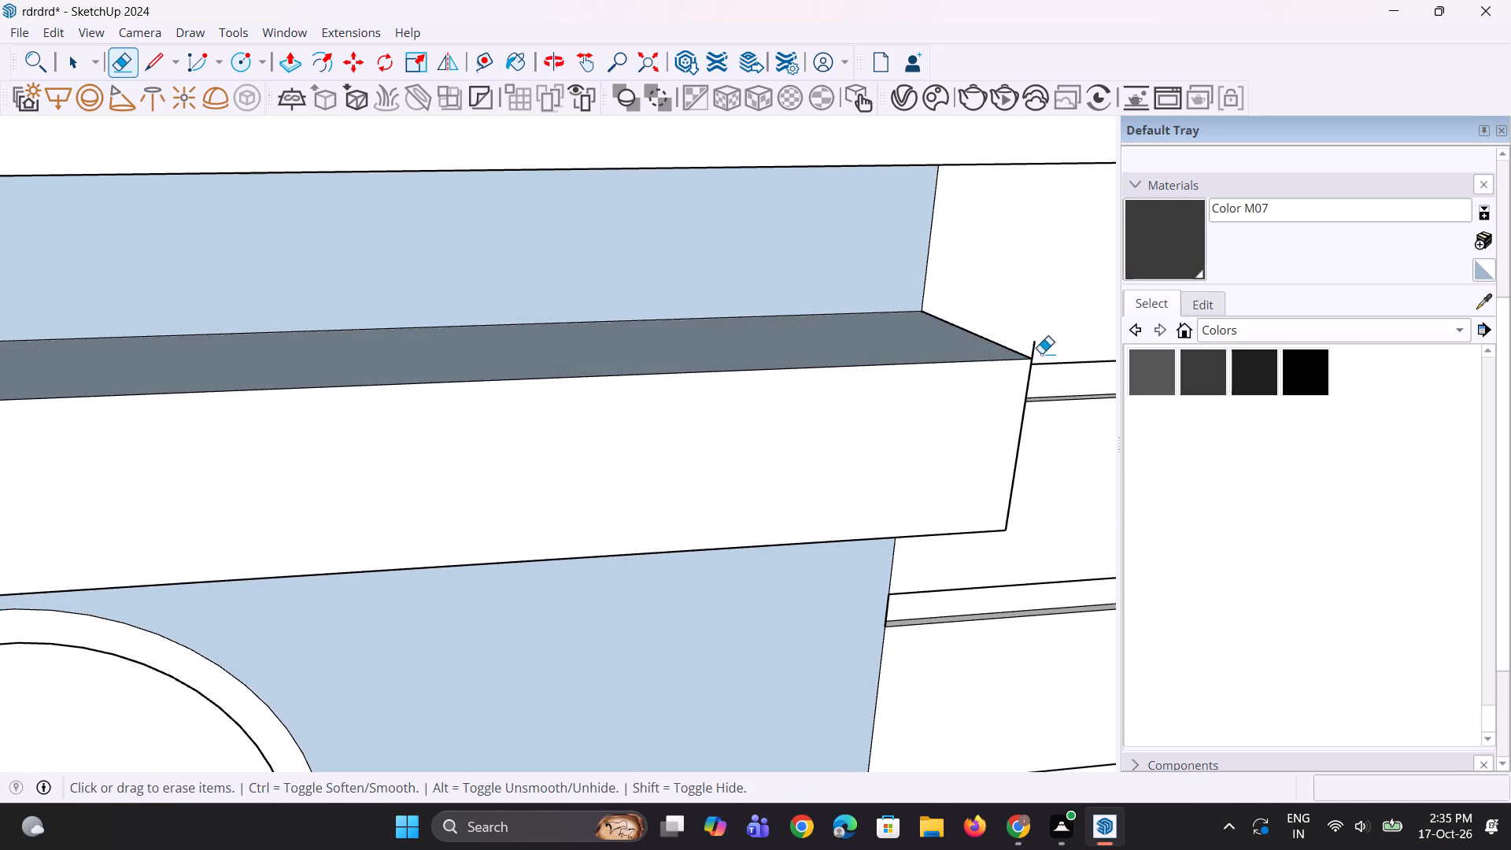
scroll(1078, 354, up, 4)
click(1032, 352)
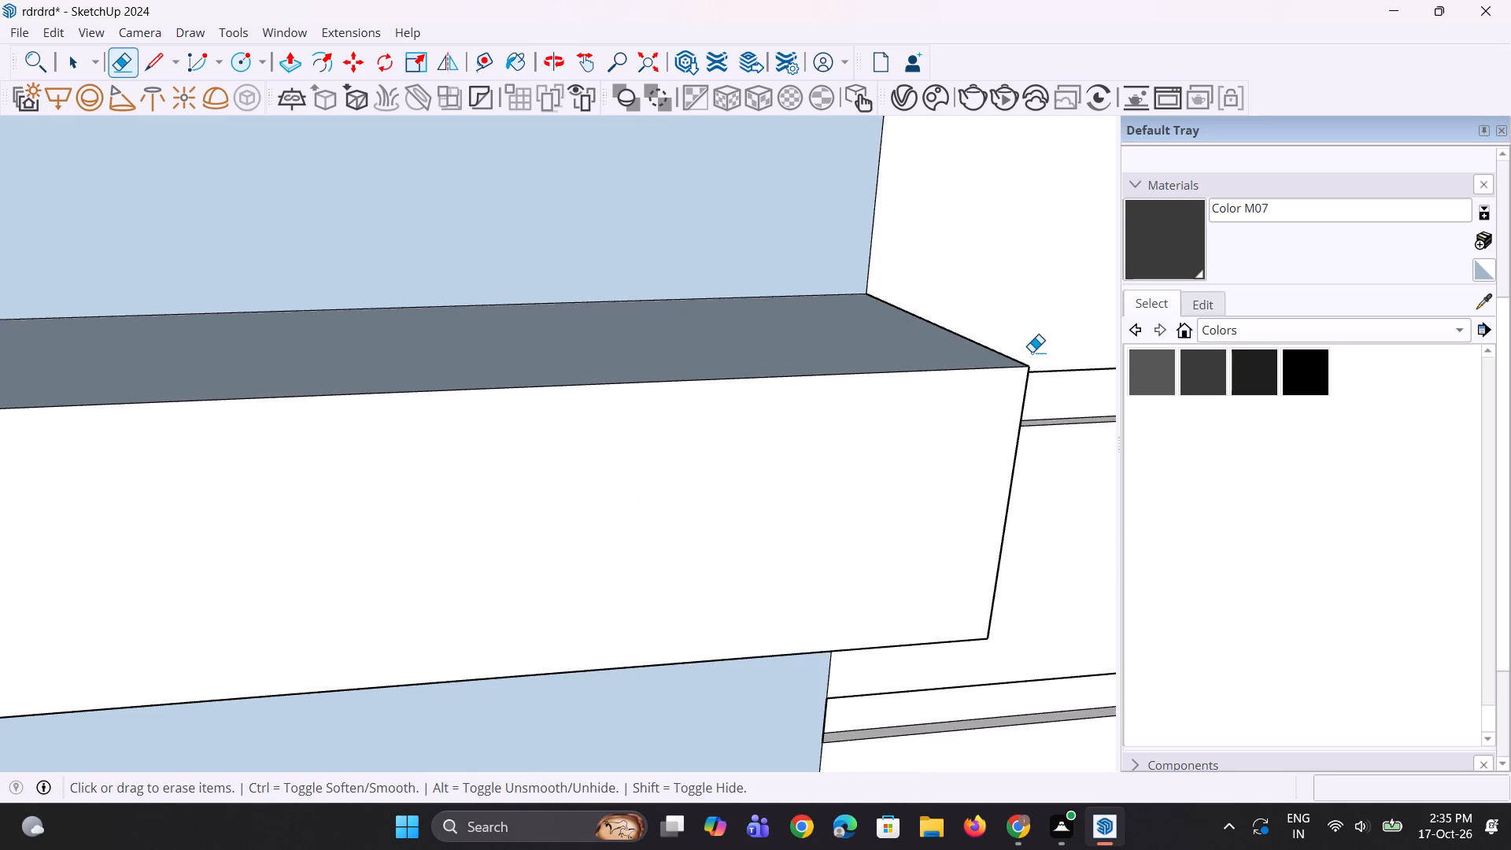
Erase the leftover long edge beneath the lower band's front between the building corner and the first tall column.
scroll(1032, 352, down, 20)
scroll(1032, 352, down, 9)
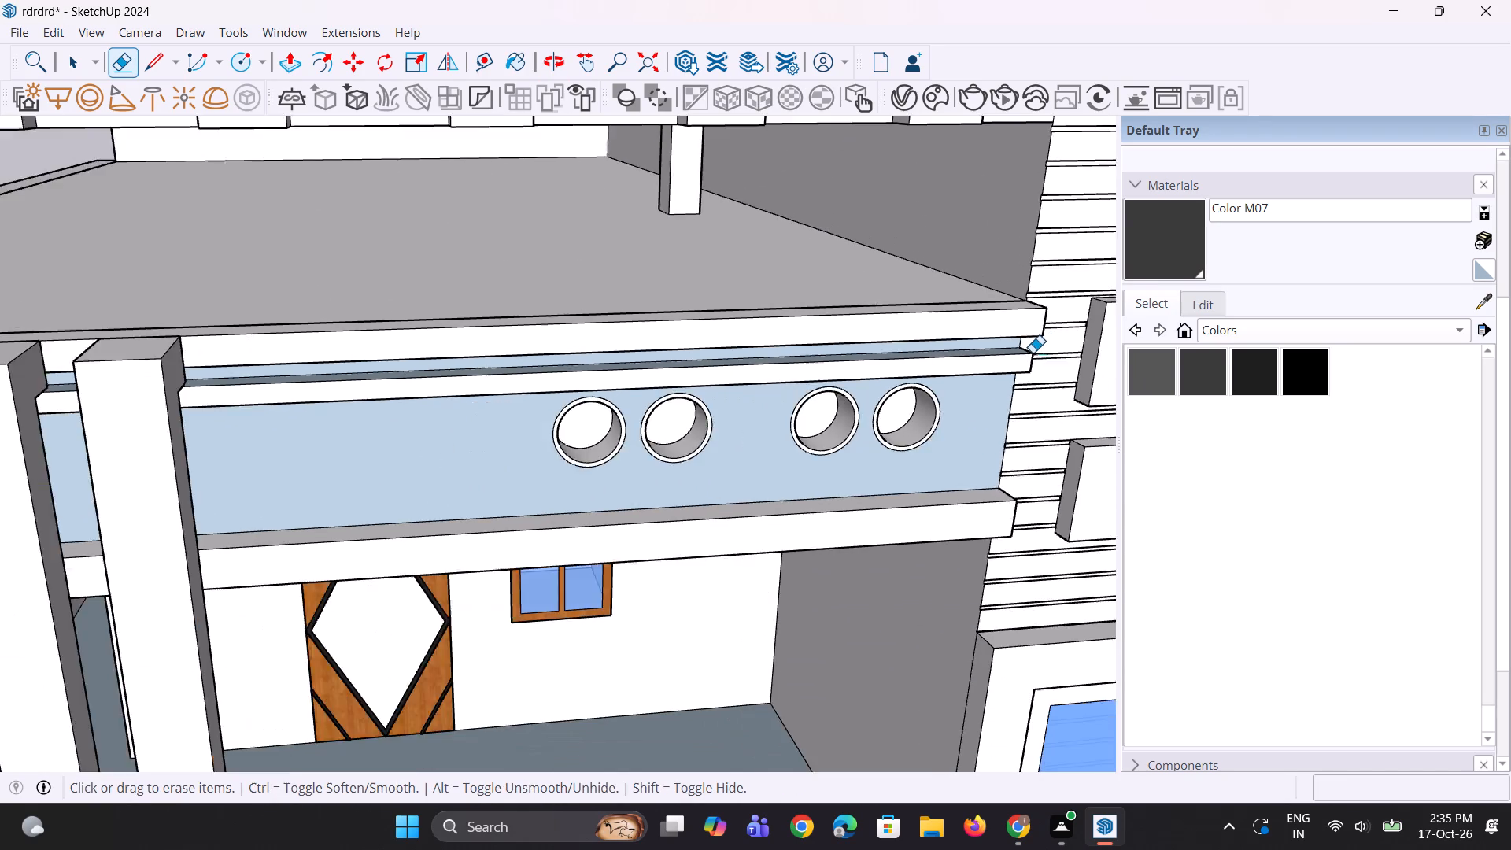
scroll(1033, 353, down, 4)
scroll(695, 415, down, 5)
scroll(301, 444, up, 8)
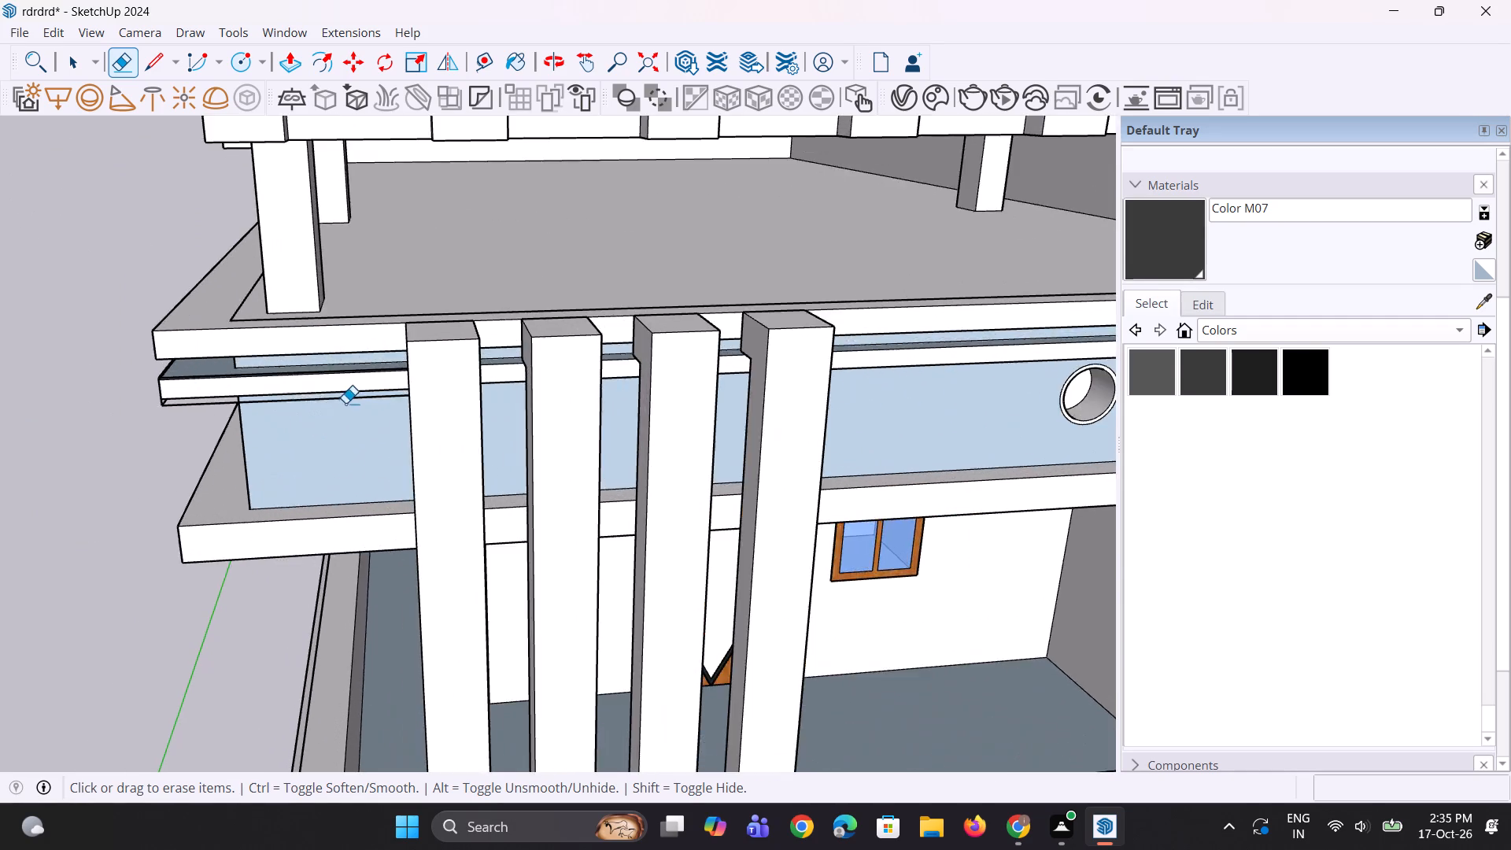
scroll(345, 403, up, 6)
click(353, 398)
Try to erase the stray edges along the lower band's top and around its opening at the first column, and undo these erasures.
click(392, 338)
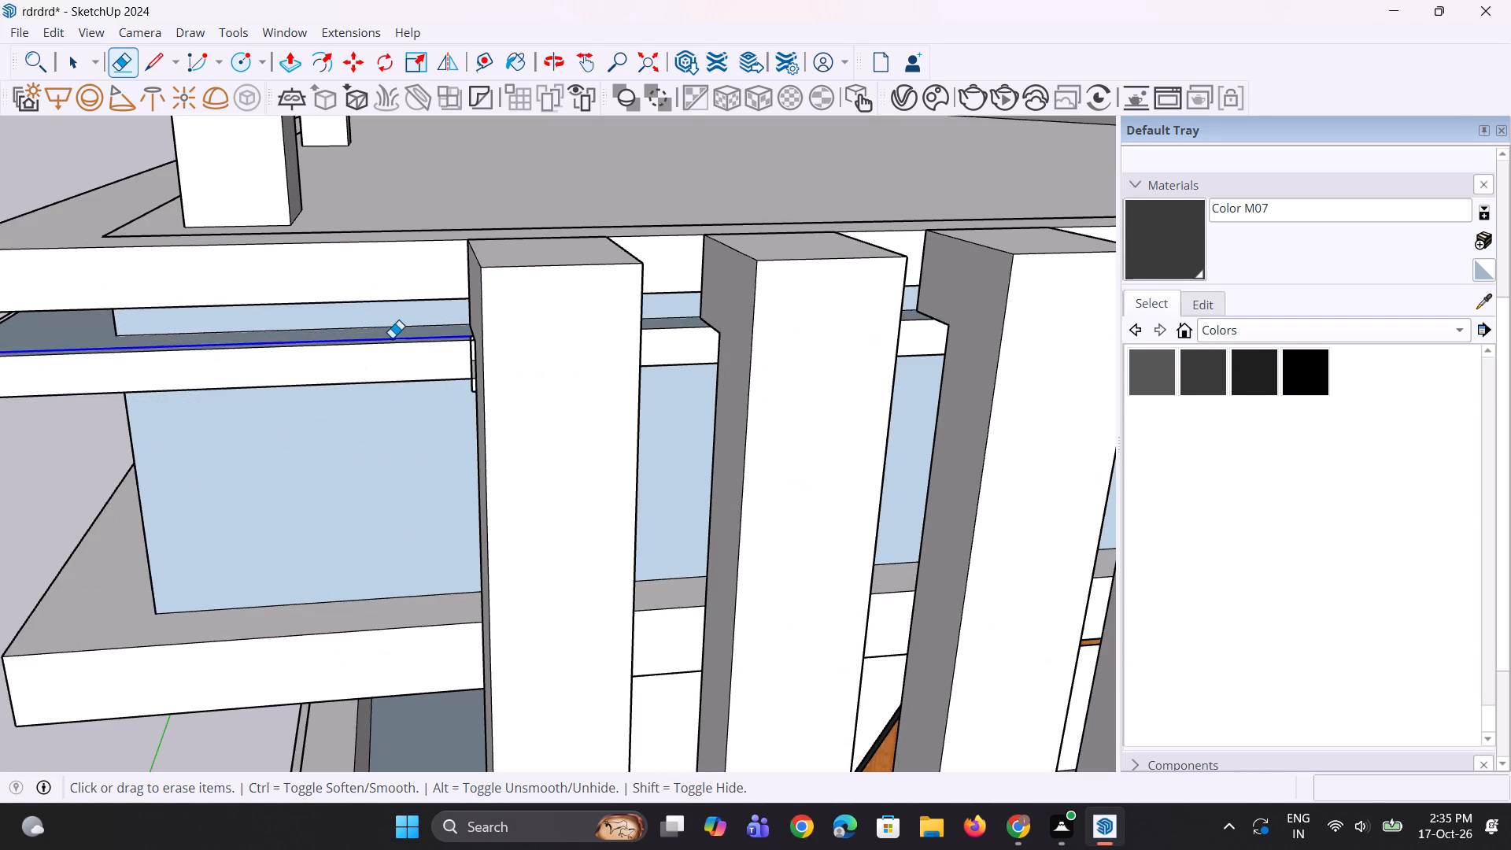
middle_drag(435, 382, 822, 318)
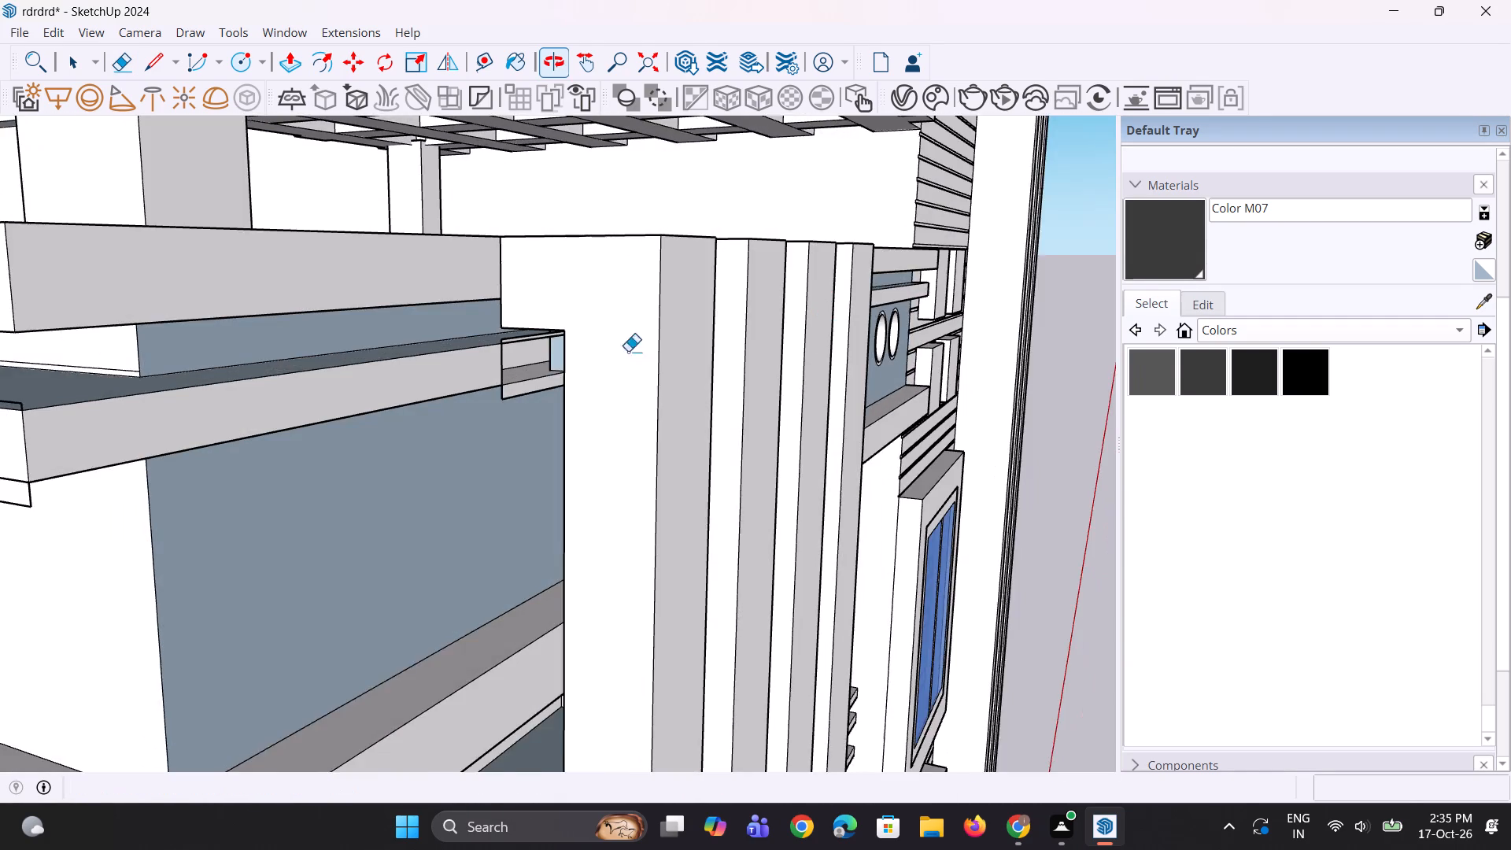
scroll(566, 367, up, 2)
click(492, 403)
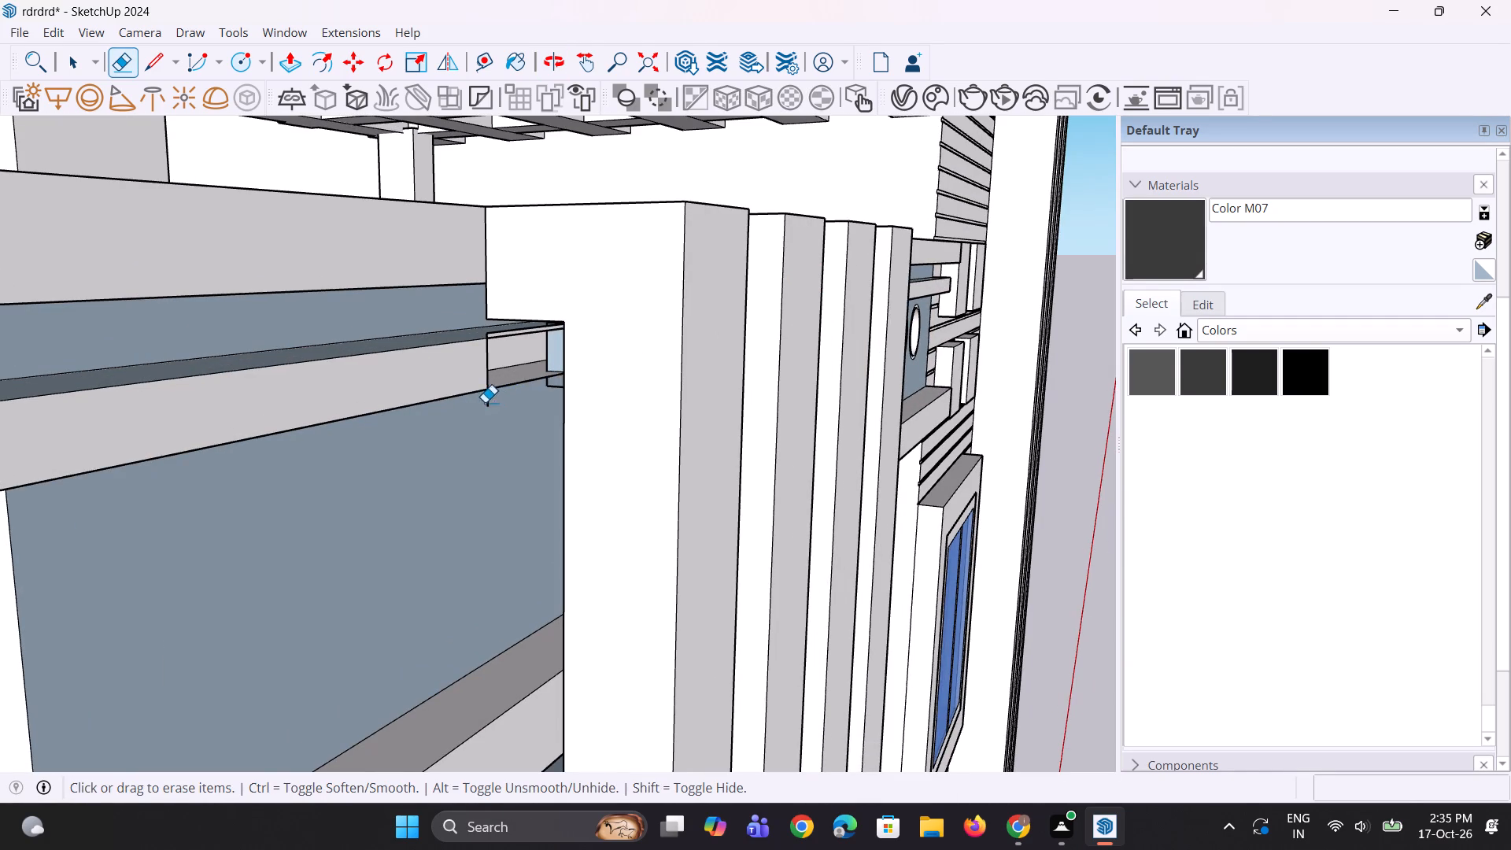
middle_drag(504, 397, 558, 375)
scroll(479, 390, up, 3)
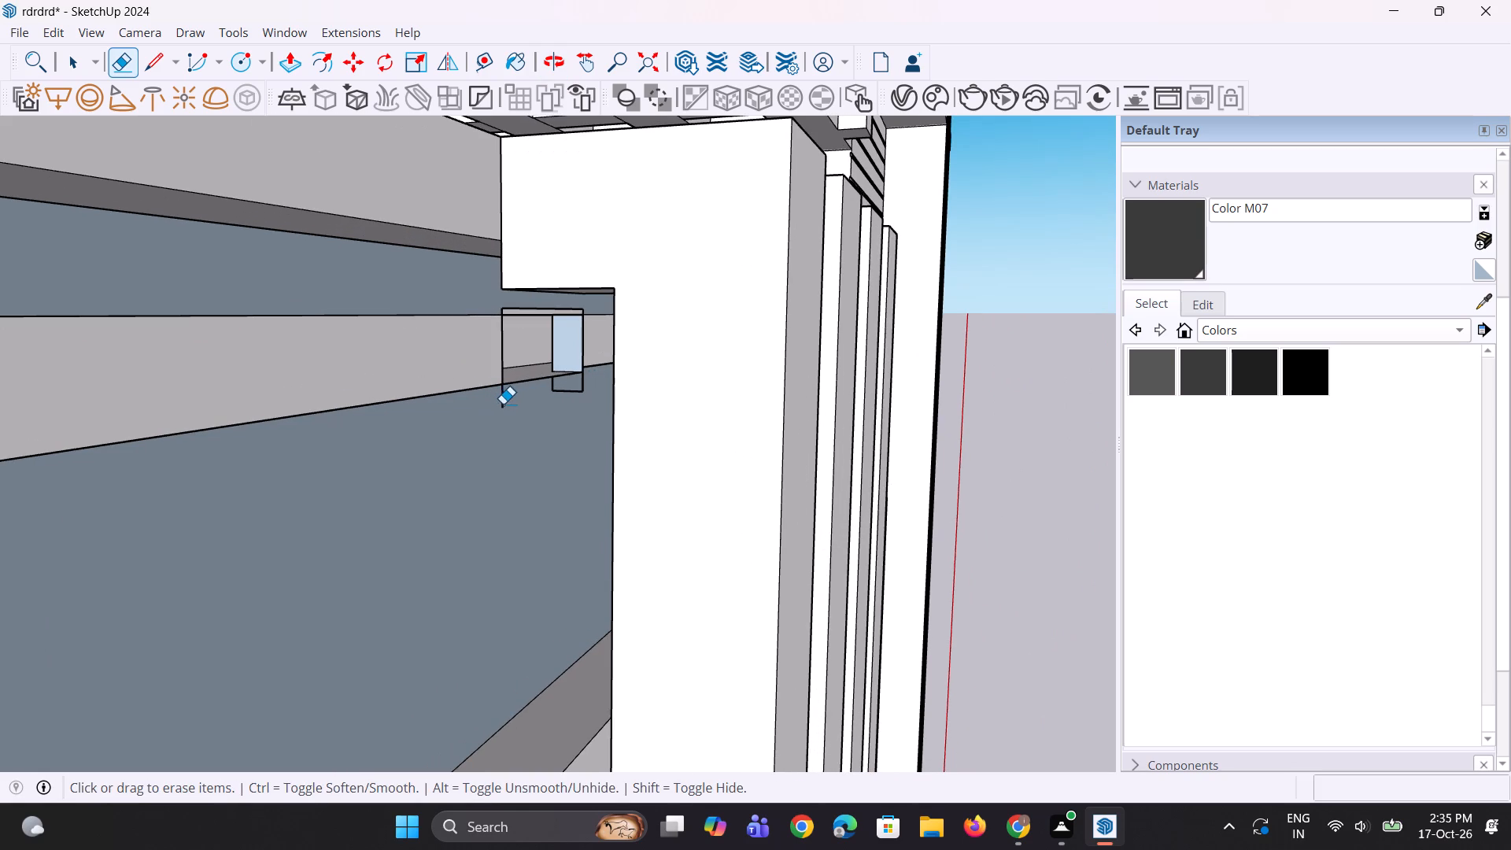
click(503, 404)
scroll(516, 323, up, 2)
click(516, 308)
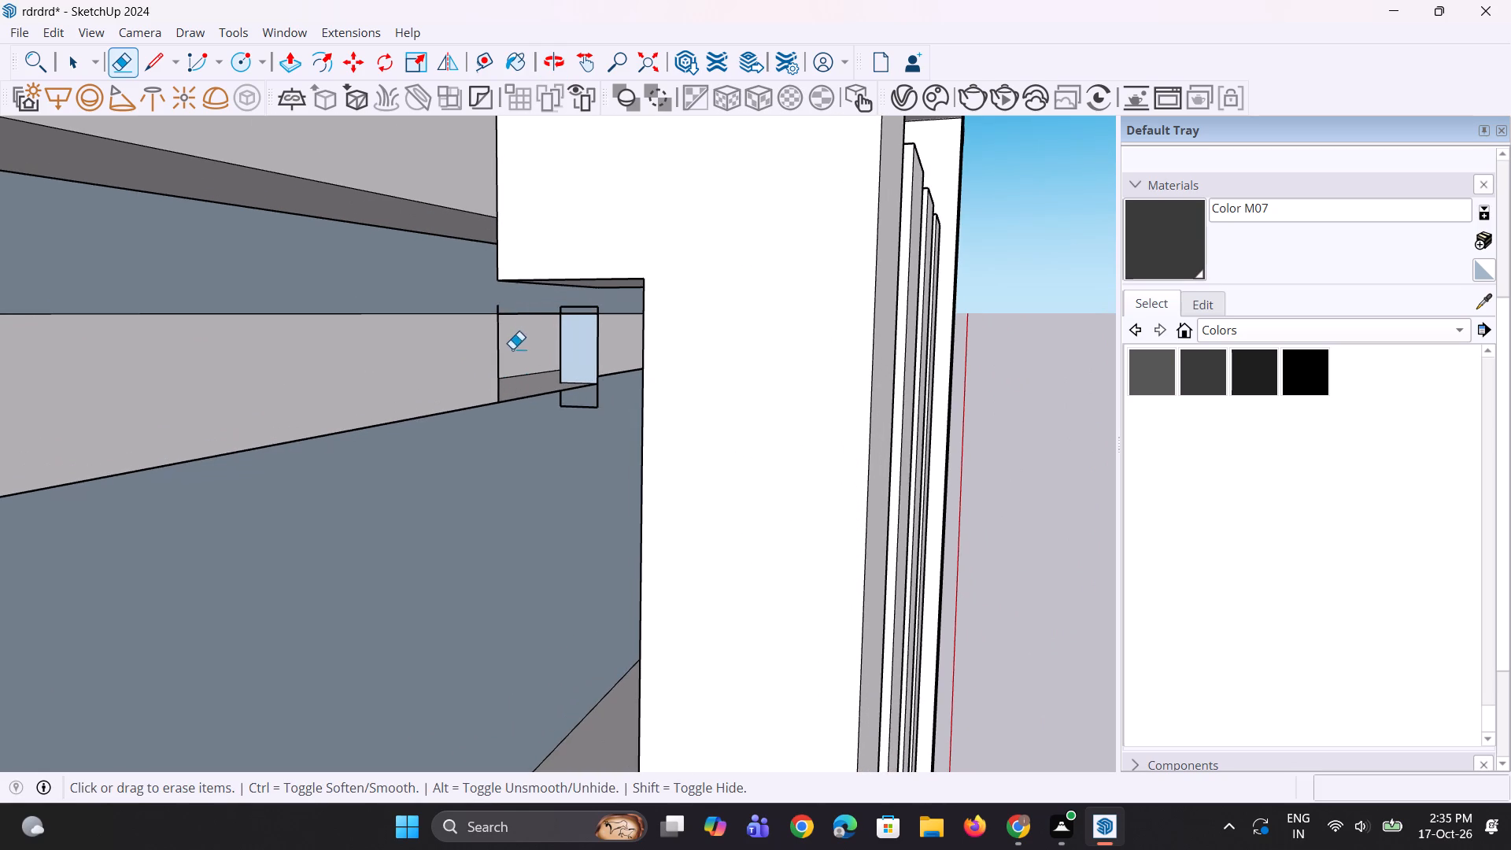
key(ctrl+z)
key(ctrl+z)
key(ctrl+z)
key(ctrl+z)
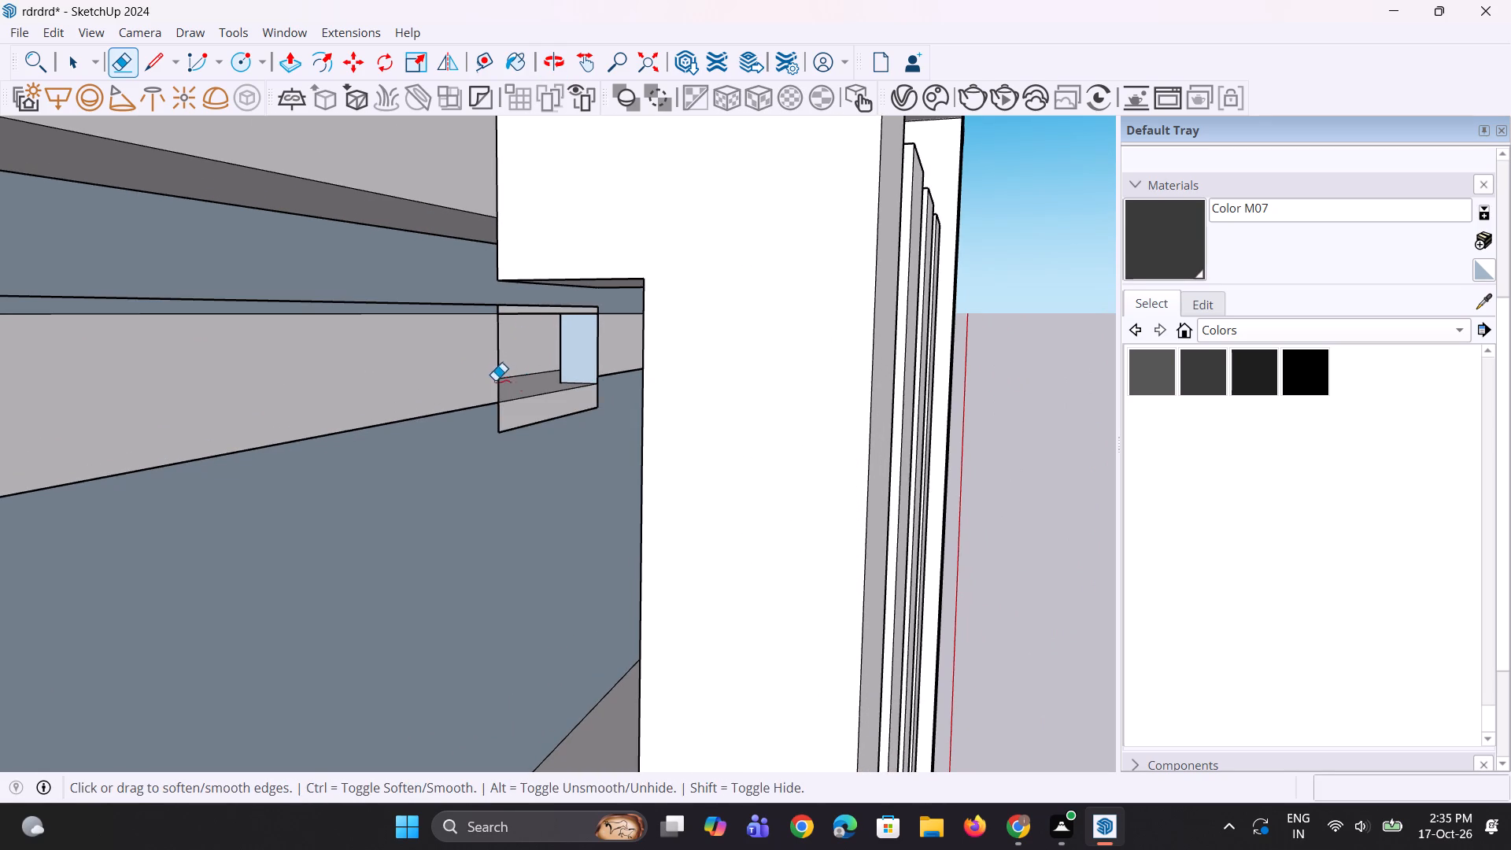
Erase the long edge protruding above the lower band and the stray top edges and stubs around its opening beside the first column.
click(464, 302)
scroll(509, 303, up, 2)
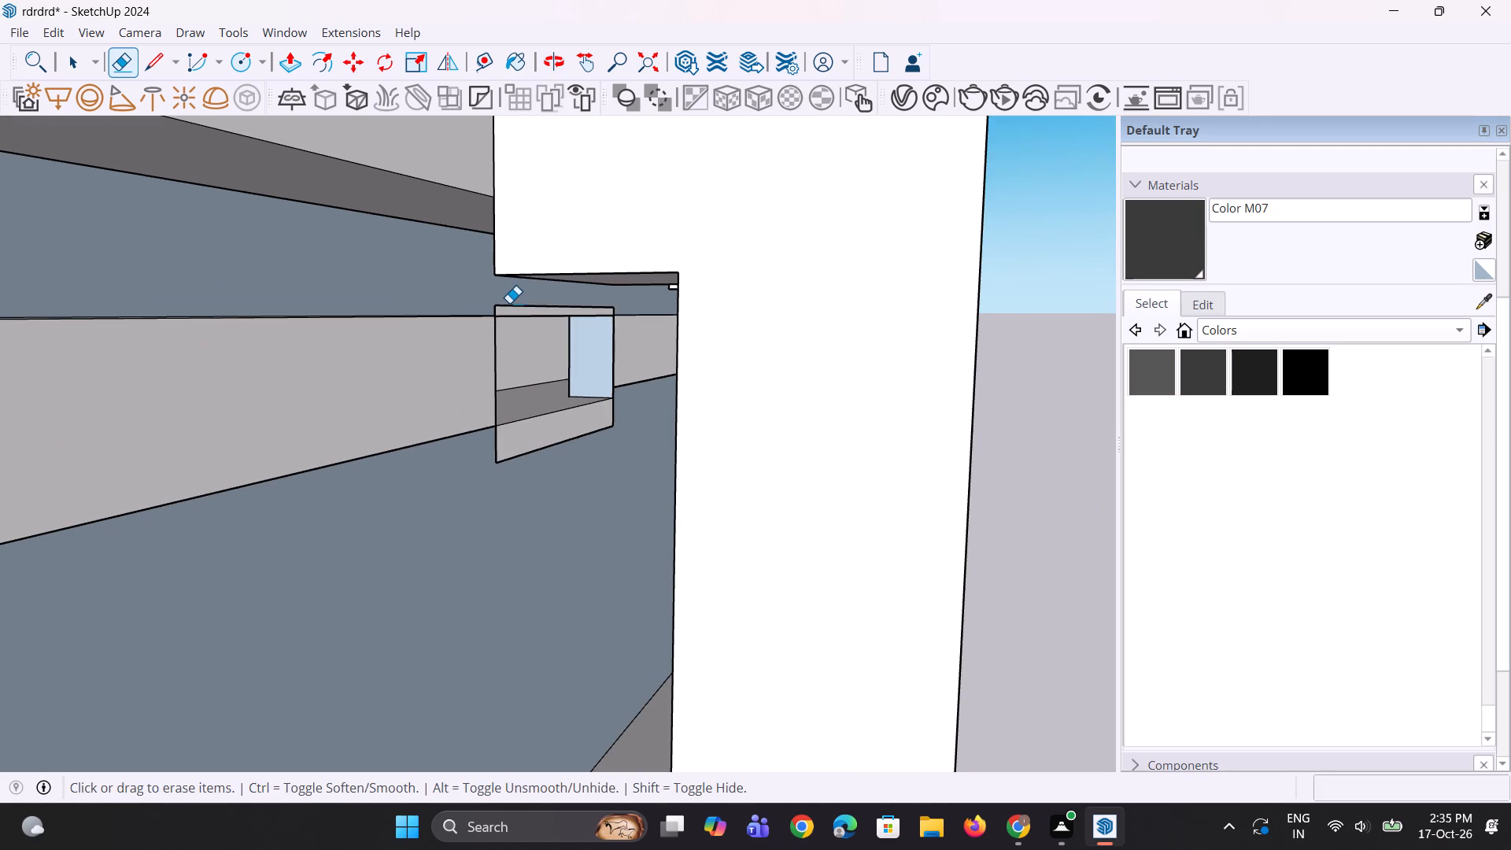
click(511, 307)
scroll(592, 308, up, 1)
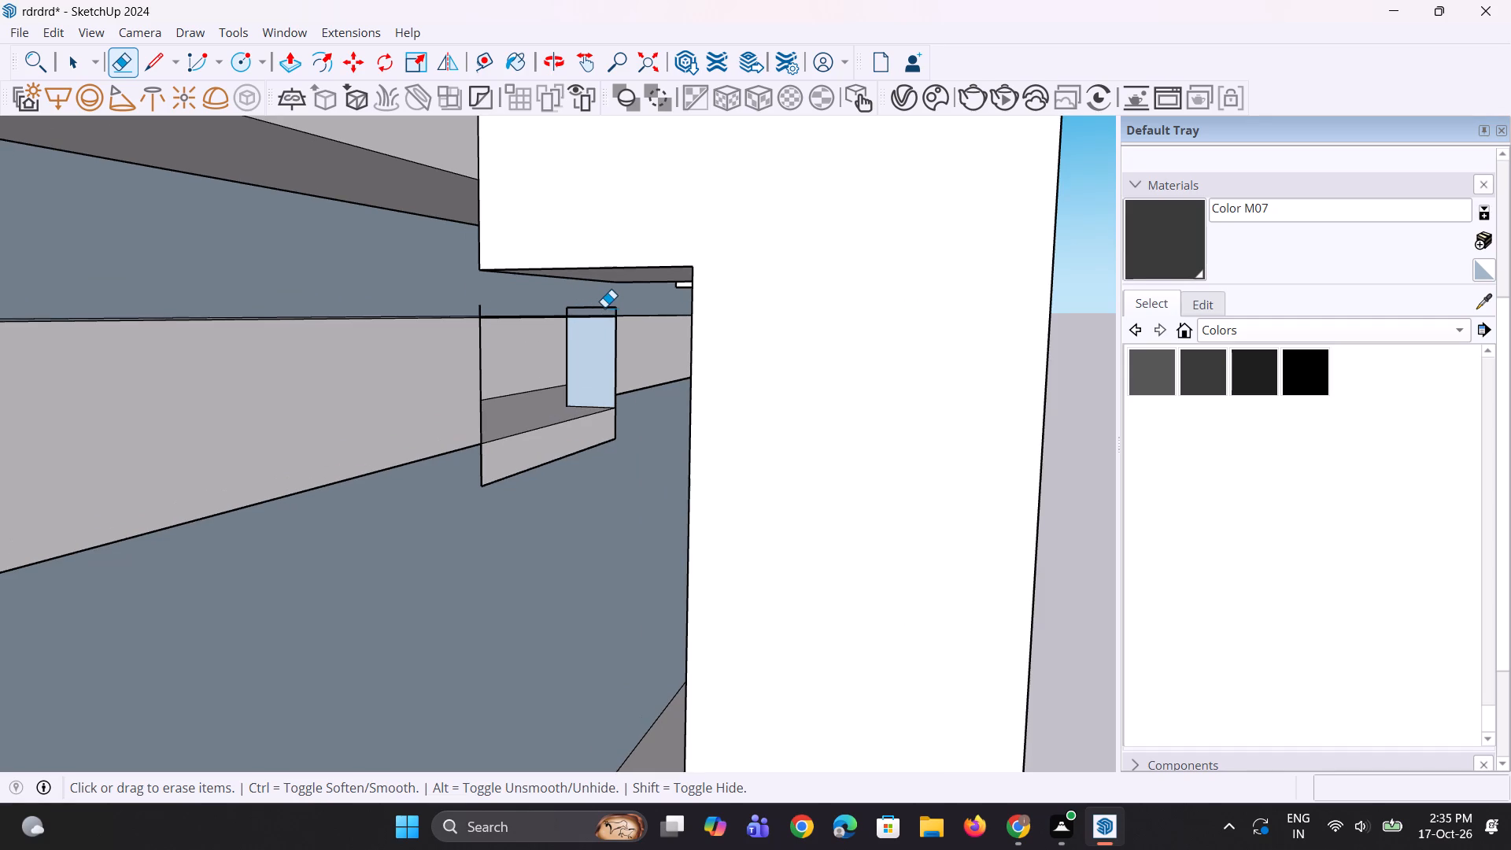
click(604, 307)
middle_drag(610, 324, 614, 332)
scroll(614, 327, up, 5)
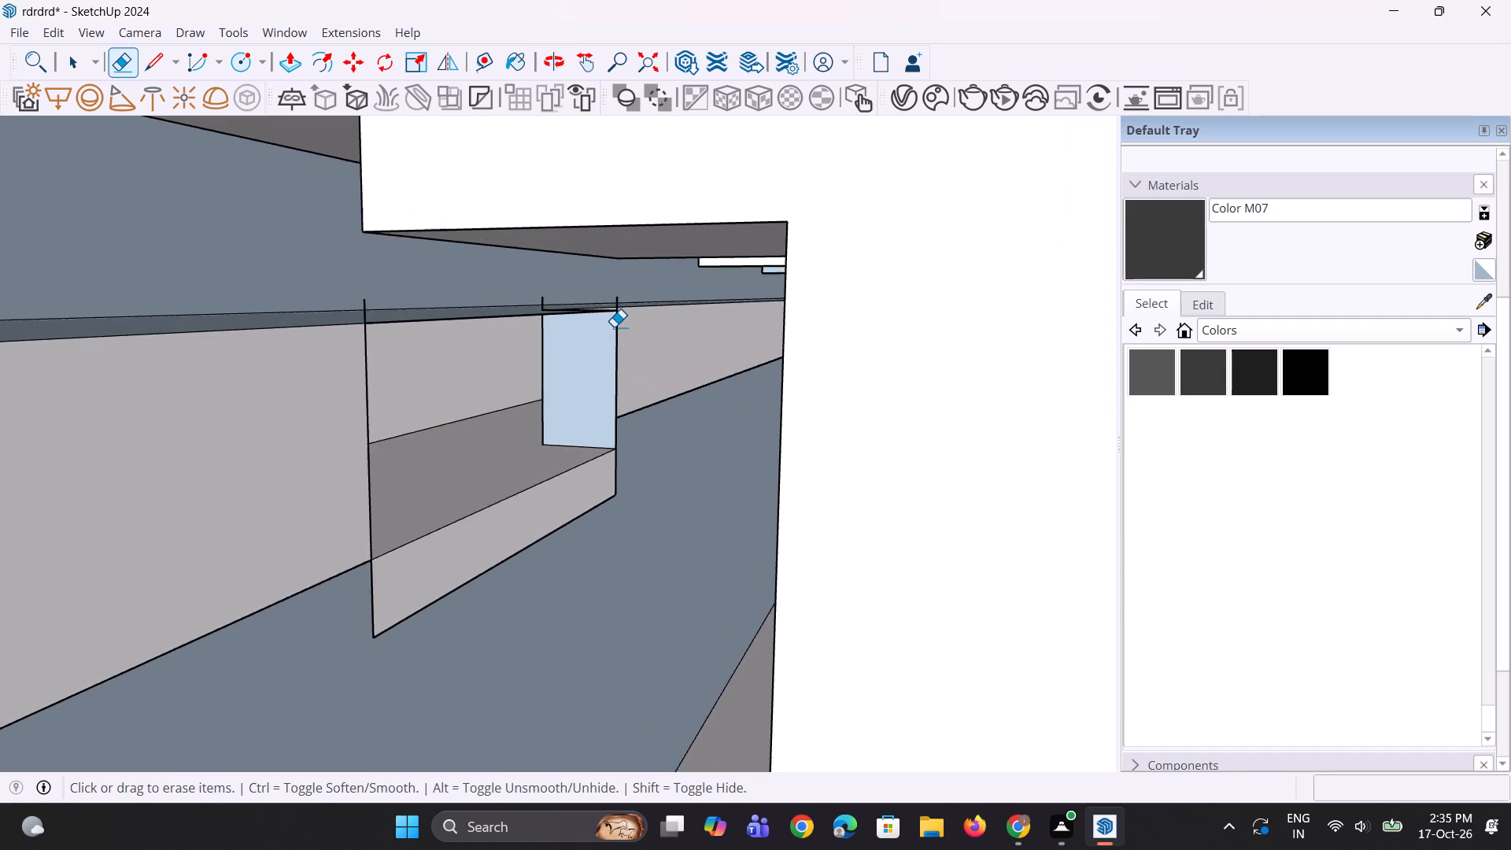
middle_drag(614, 327, 592, 356)
scroll(613, 307, up, 1)
click(626, 294)
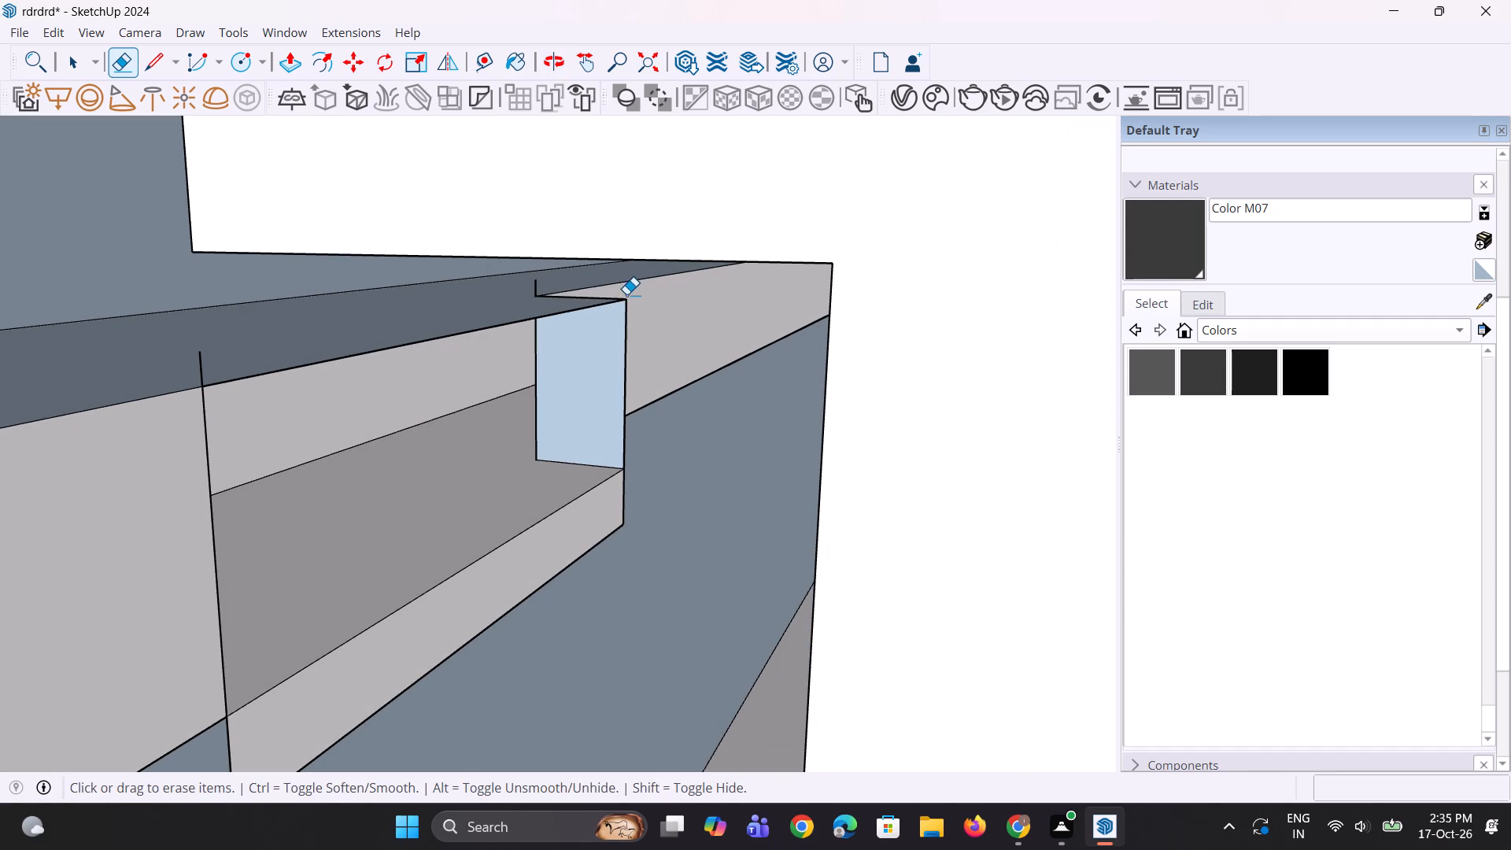
click(538, 286)
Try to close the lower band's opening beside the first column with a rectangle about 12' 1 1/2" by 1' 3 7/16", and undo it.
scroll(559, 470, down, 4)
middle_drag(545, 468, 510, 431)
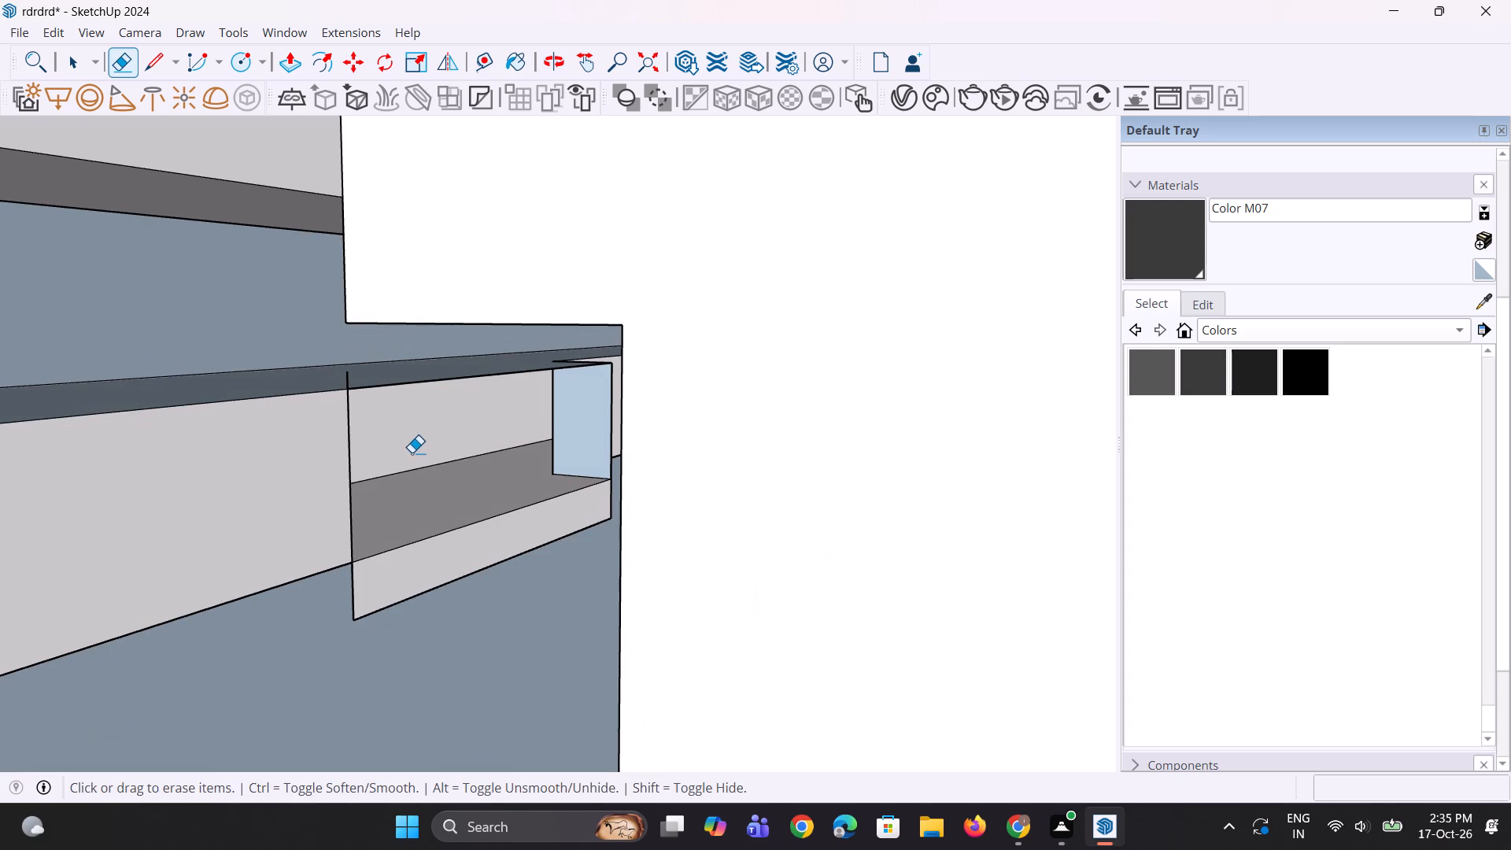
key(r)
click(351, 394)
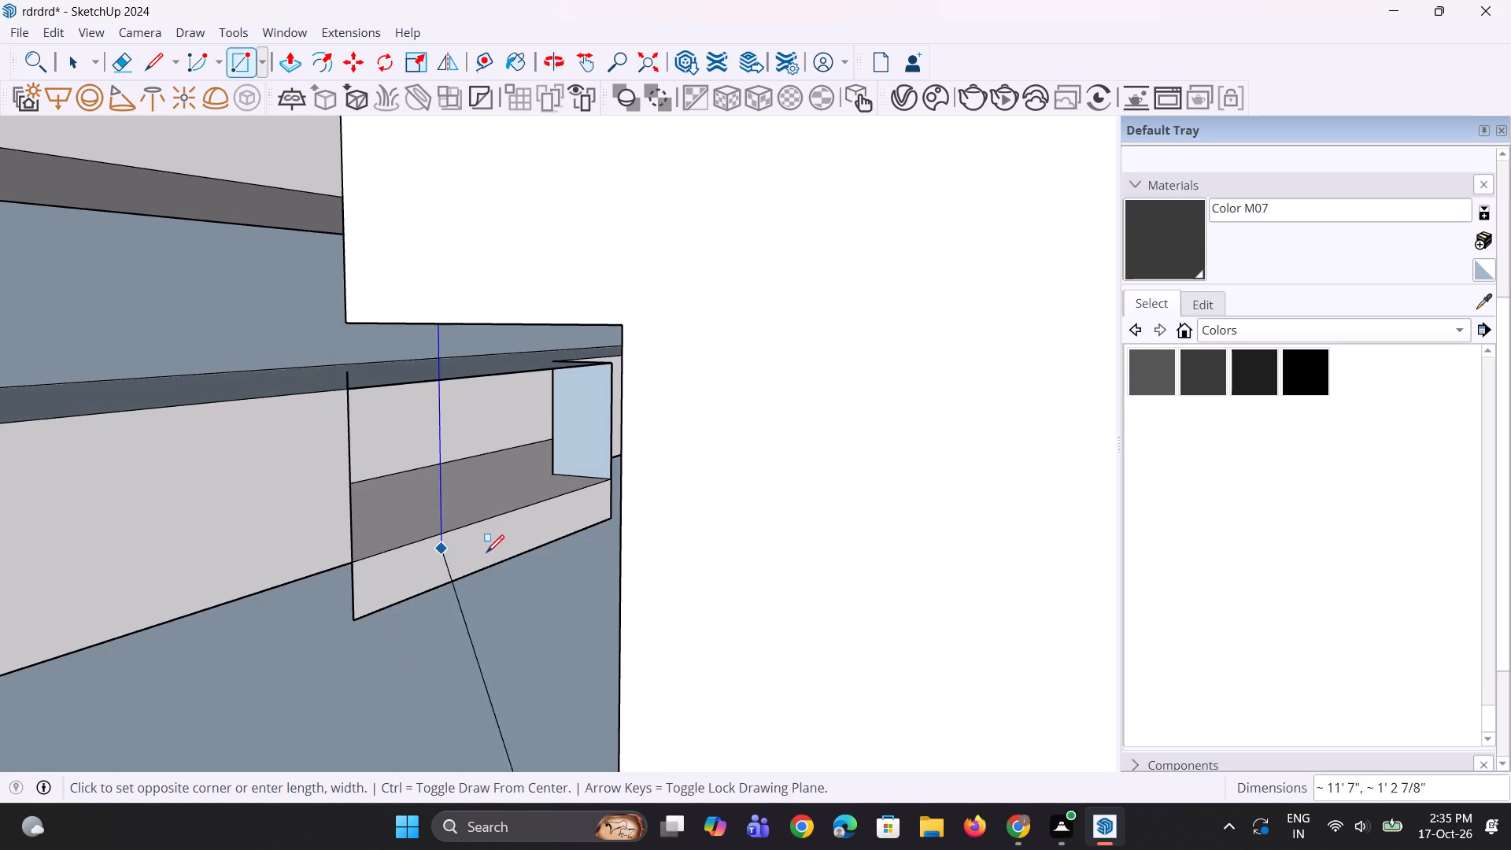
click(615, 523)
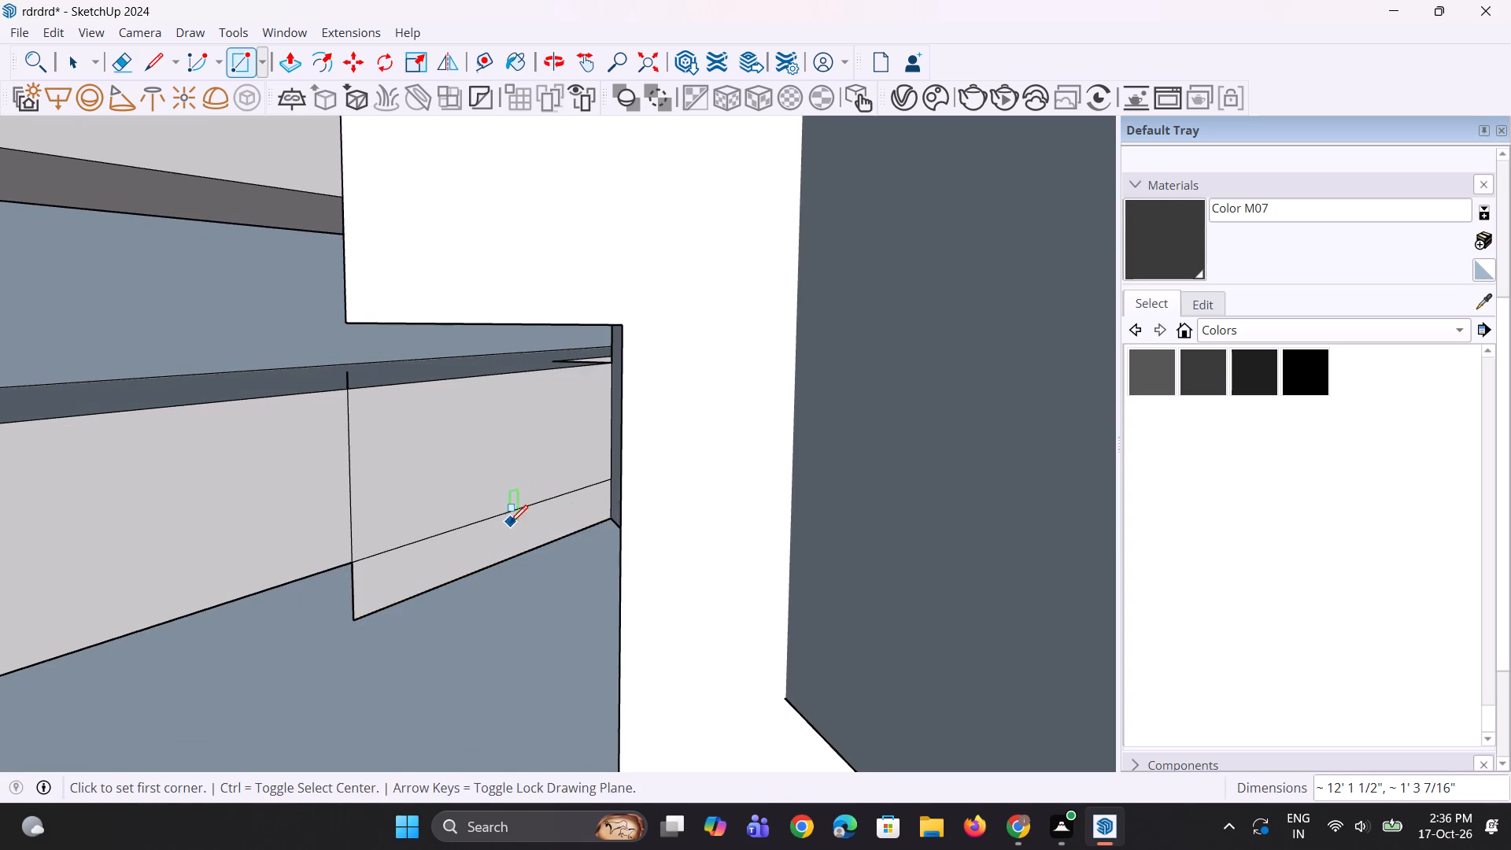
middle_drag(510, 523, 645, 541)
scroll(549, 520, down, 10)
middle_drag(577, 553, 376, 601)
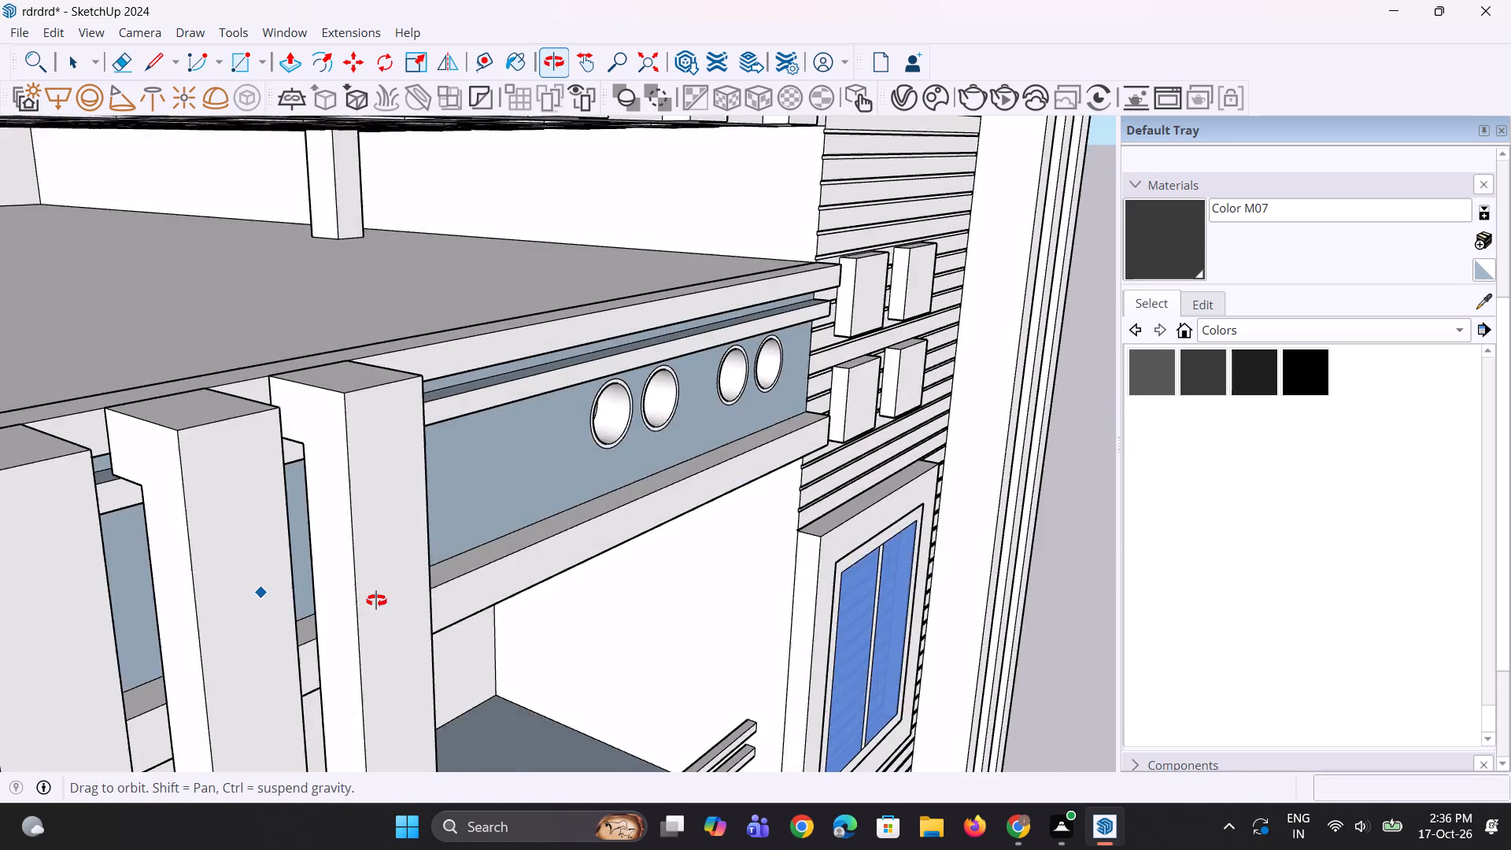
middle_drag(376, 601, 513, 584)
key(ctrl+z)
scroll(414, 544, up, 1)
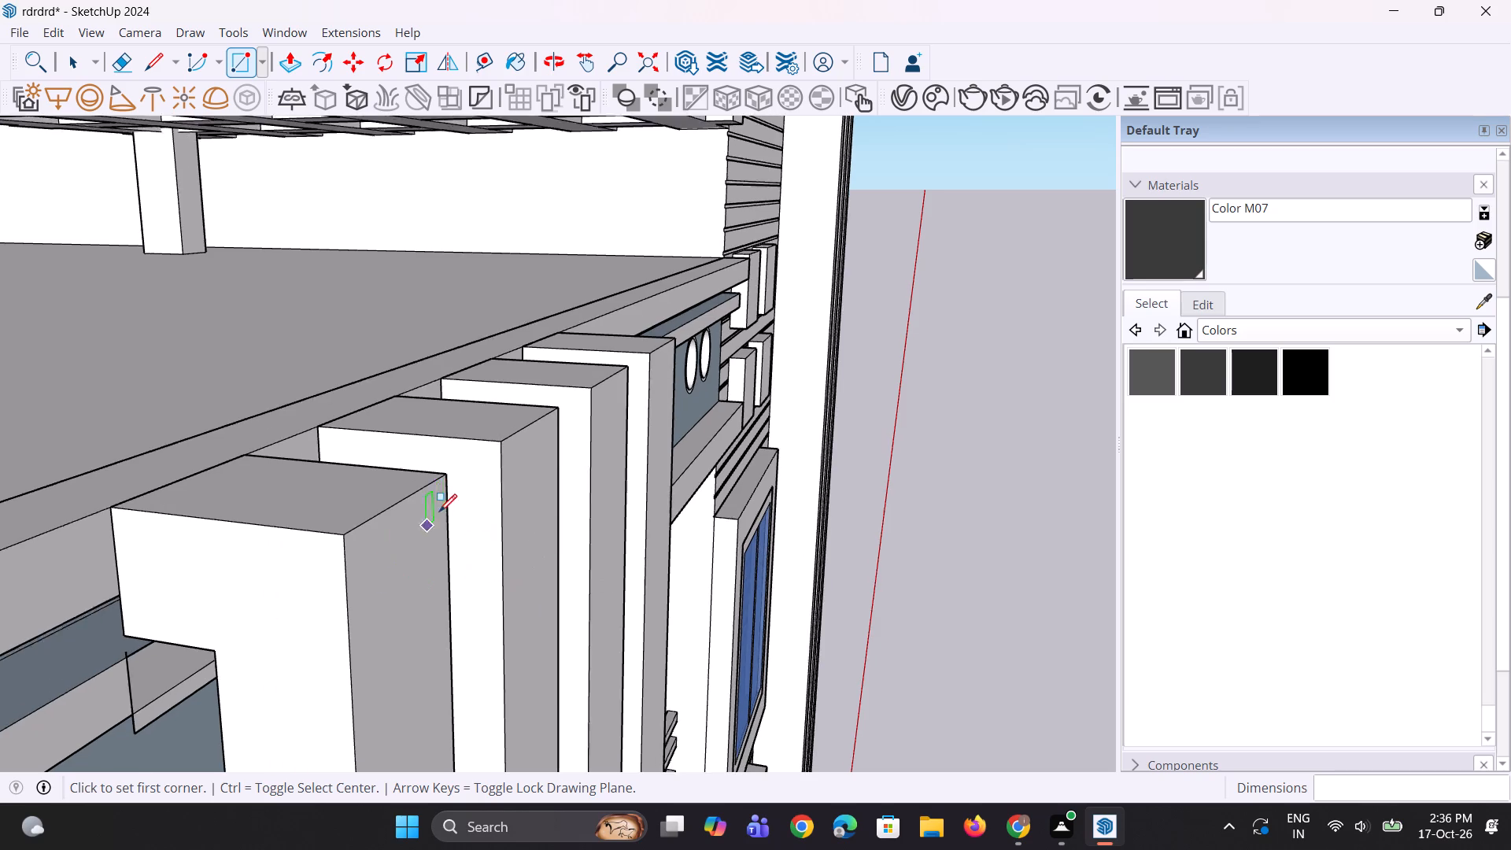
Erase the leftover strip and stray edges hanging below the lower band's opening beside the first column.
scroll(439, 512, down, 4)
middle_drag(160, 715, 235, 602)
scroll(294, 575, up, 5)
key(e)
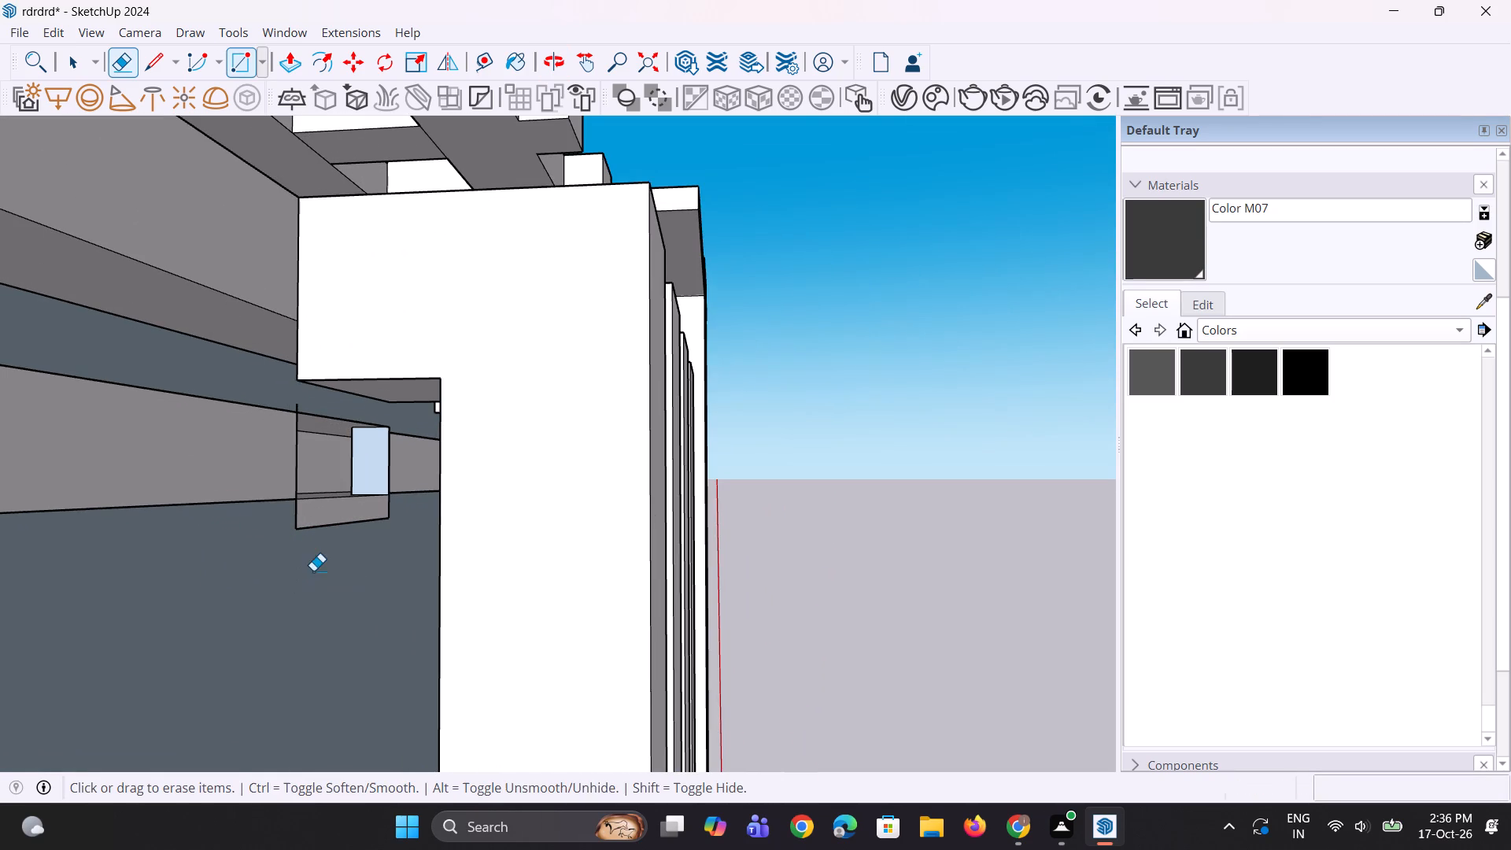
click(311, 530)
click(298, 523)
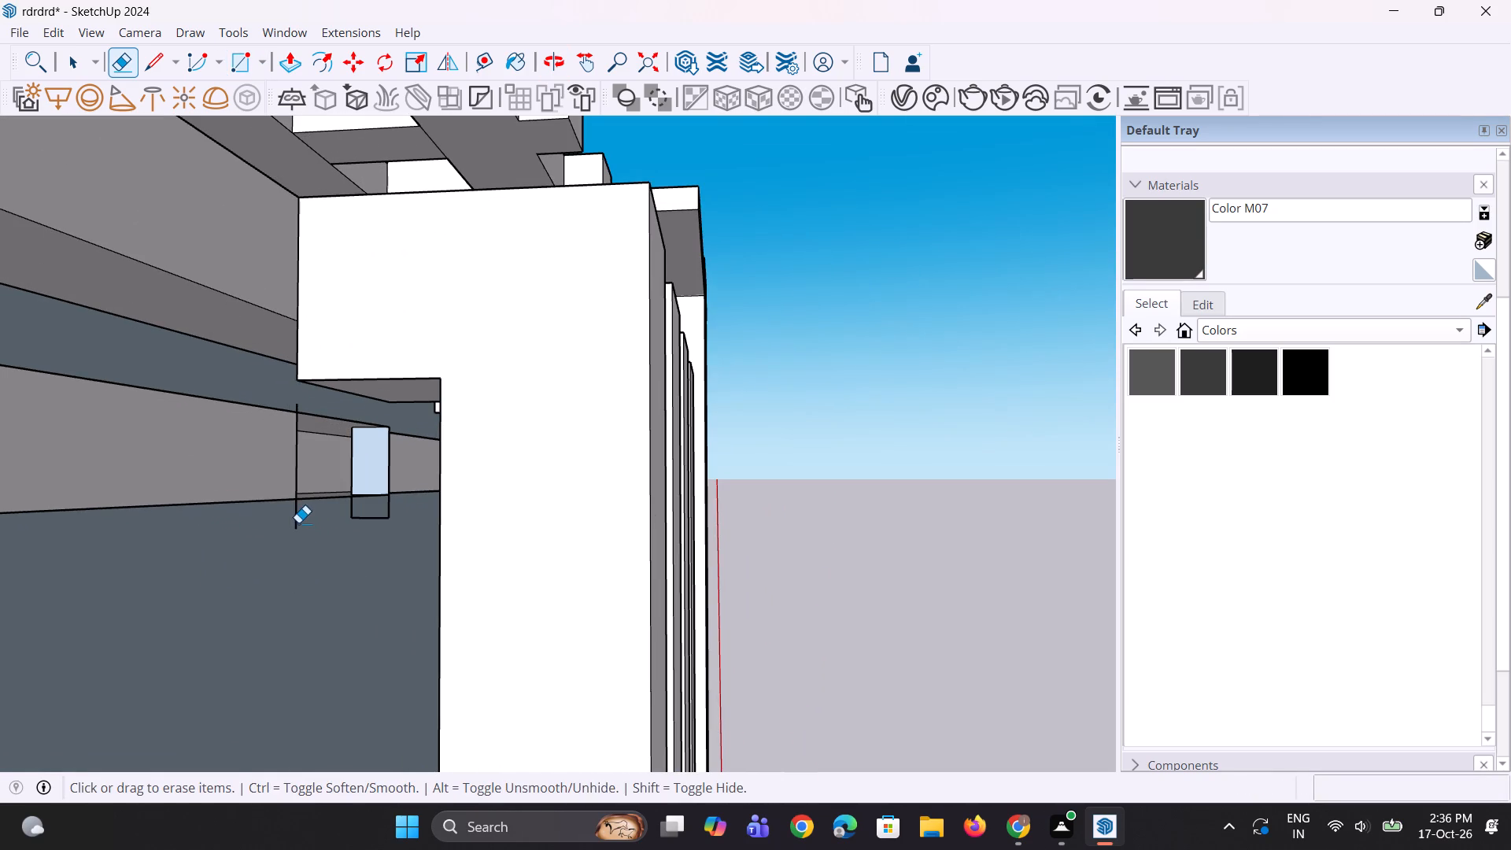
click(388, 510)
click(369, 522)
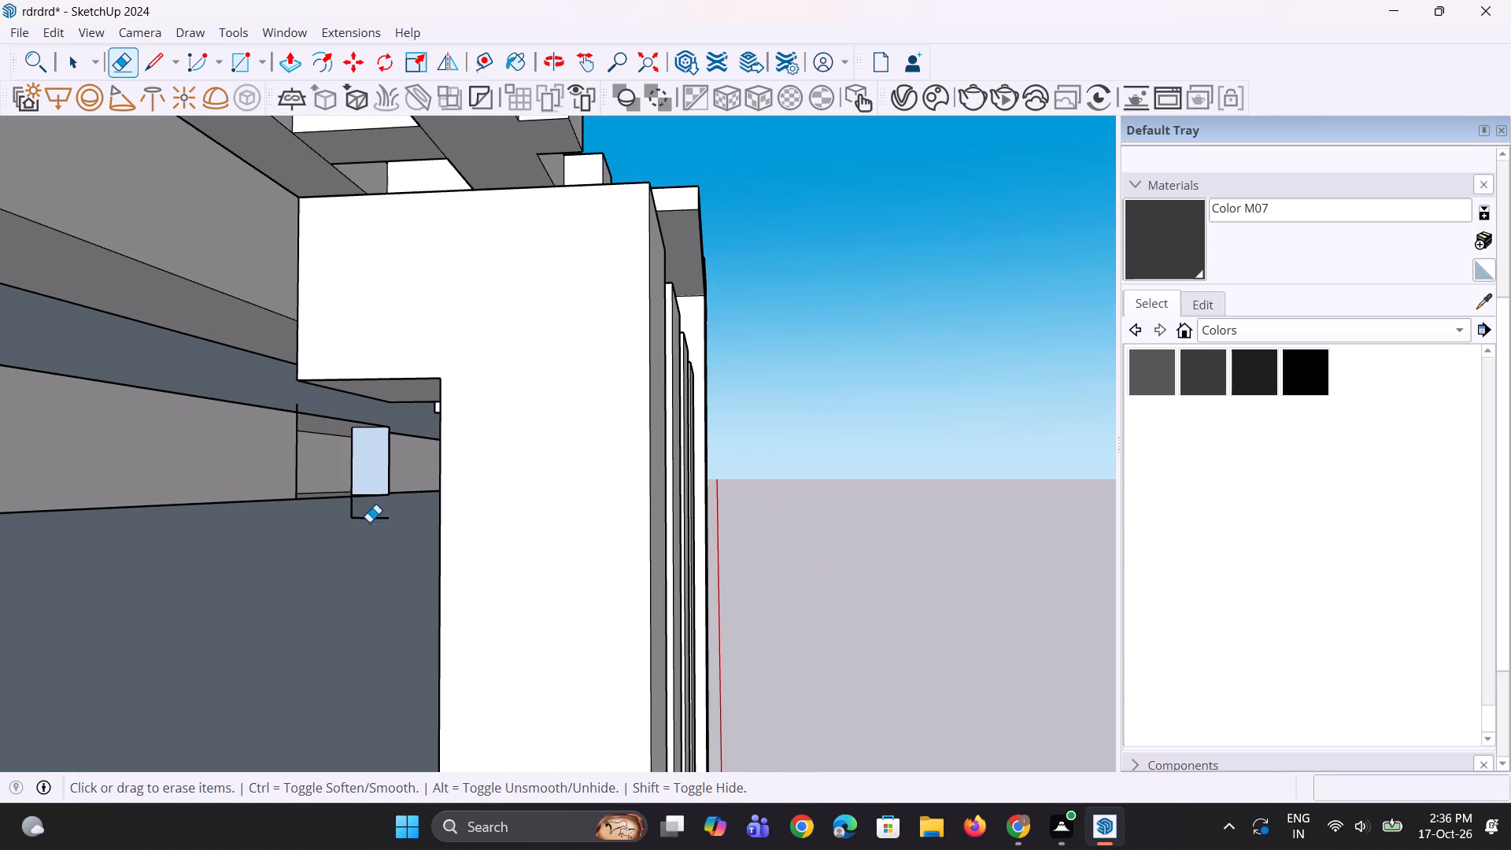
click(353, 515)
click(352, 518)
Erase the vertical front edge of the small return face on the far side of the lower band's opening.
middle_drag(390, 482, 0, 555)
middle_drag(645, 548, 313, 536)
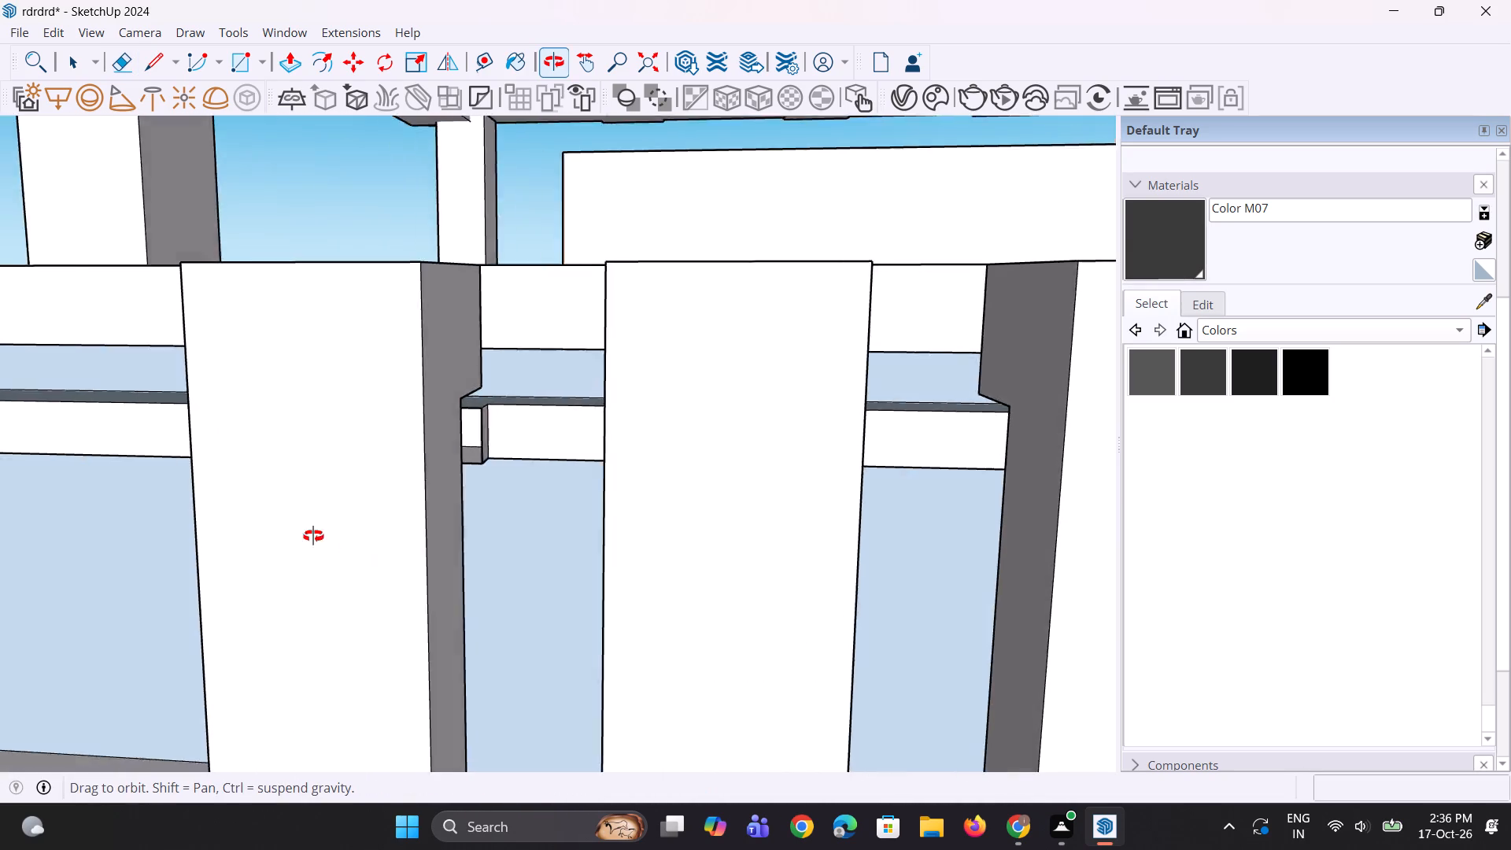
middle_drag(313, 536, 268, 501)
scroll(458, 436, up, 6)
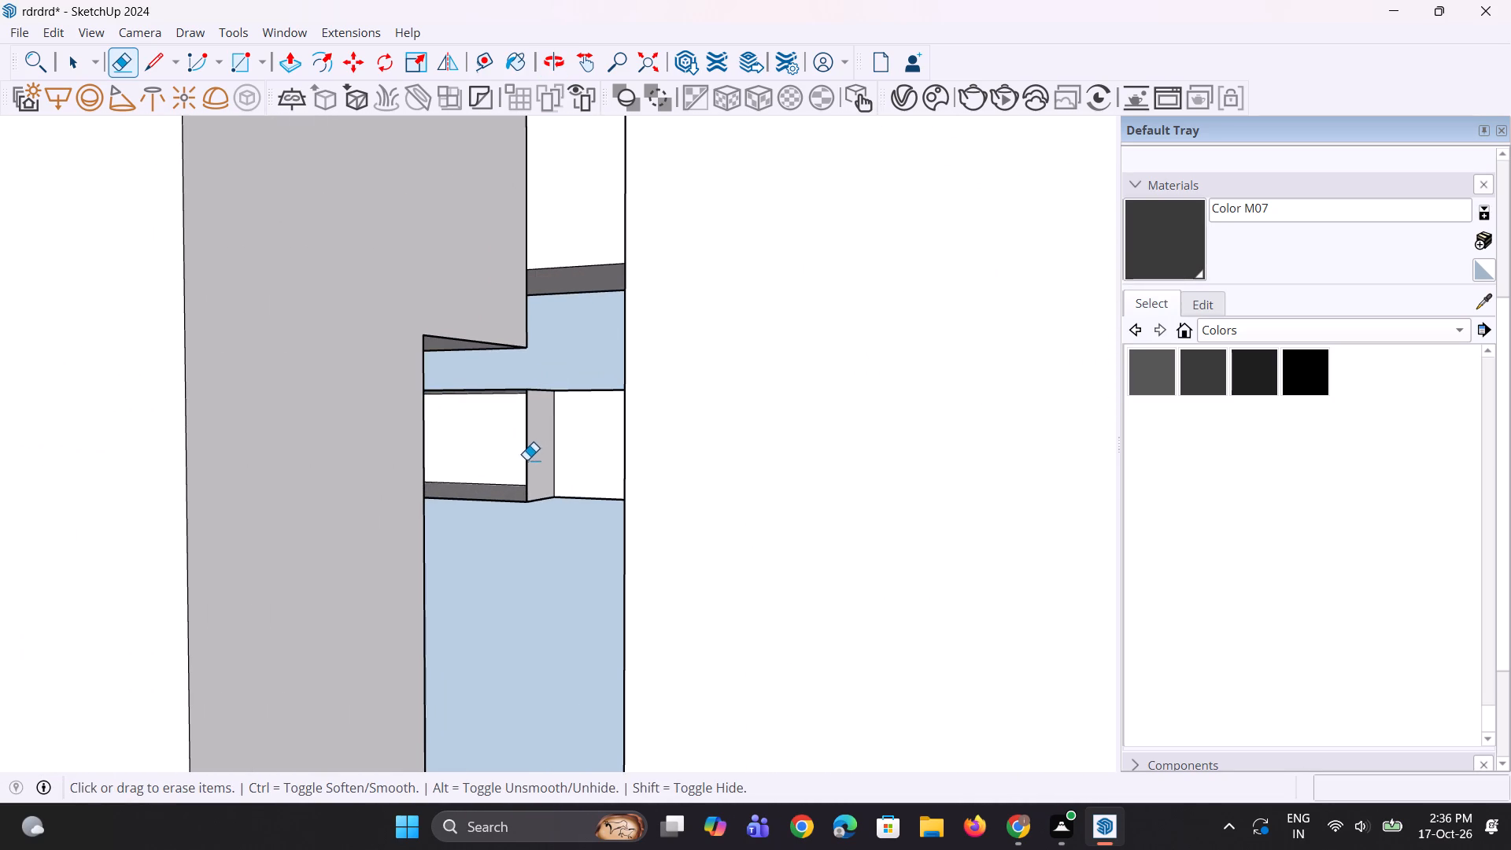
click(526, 460)
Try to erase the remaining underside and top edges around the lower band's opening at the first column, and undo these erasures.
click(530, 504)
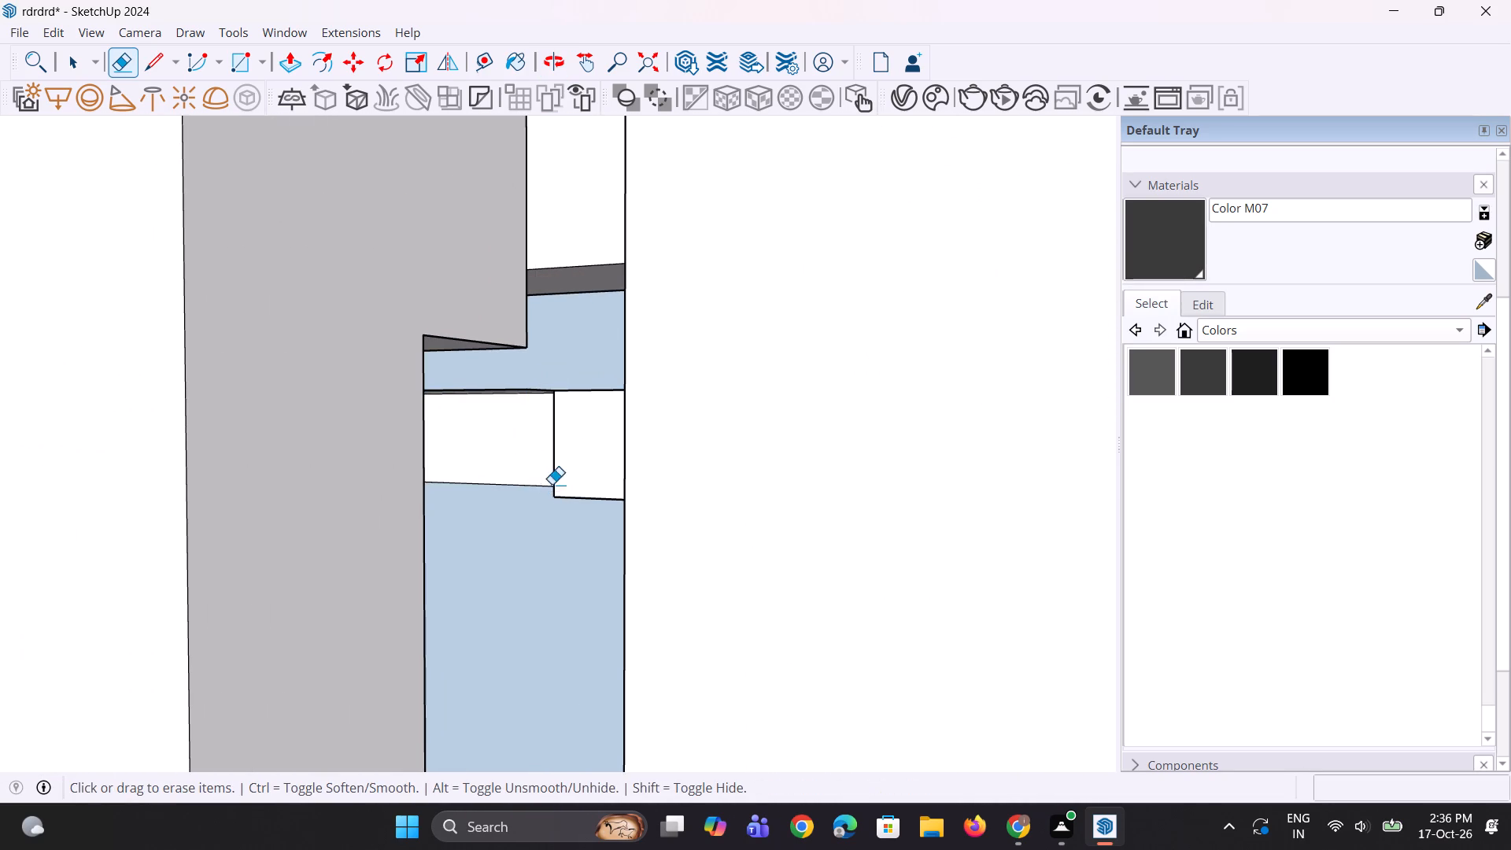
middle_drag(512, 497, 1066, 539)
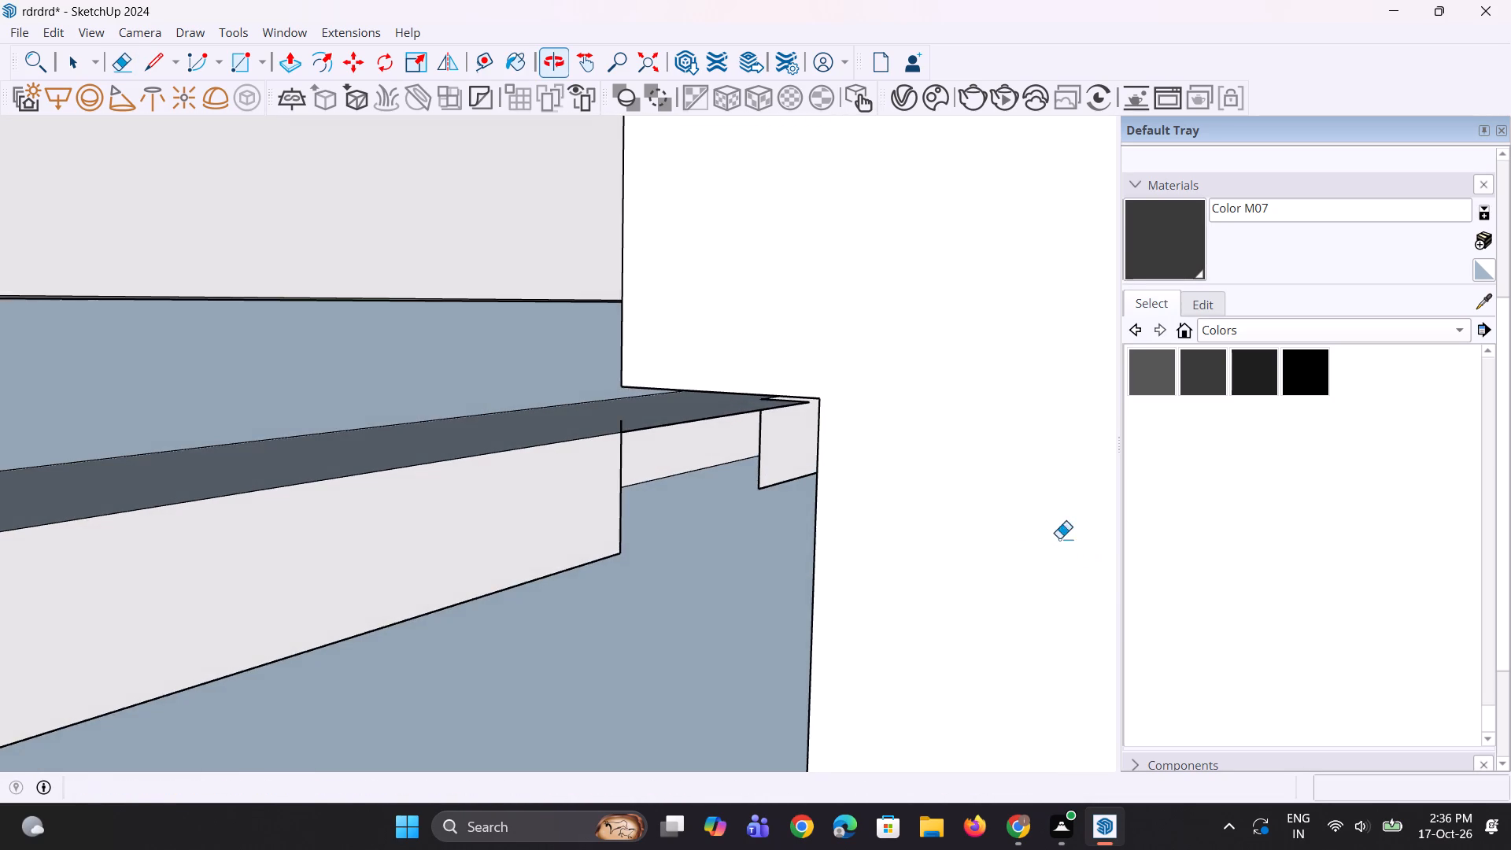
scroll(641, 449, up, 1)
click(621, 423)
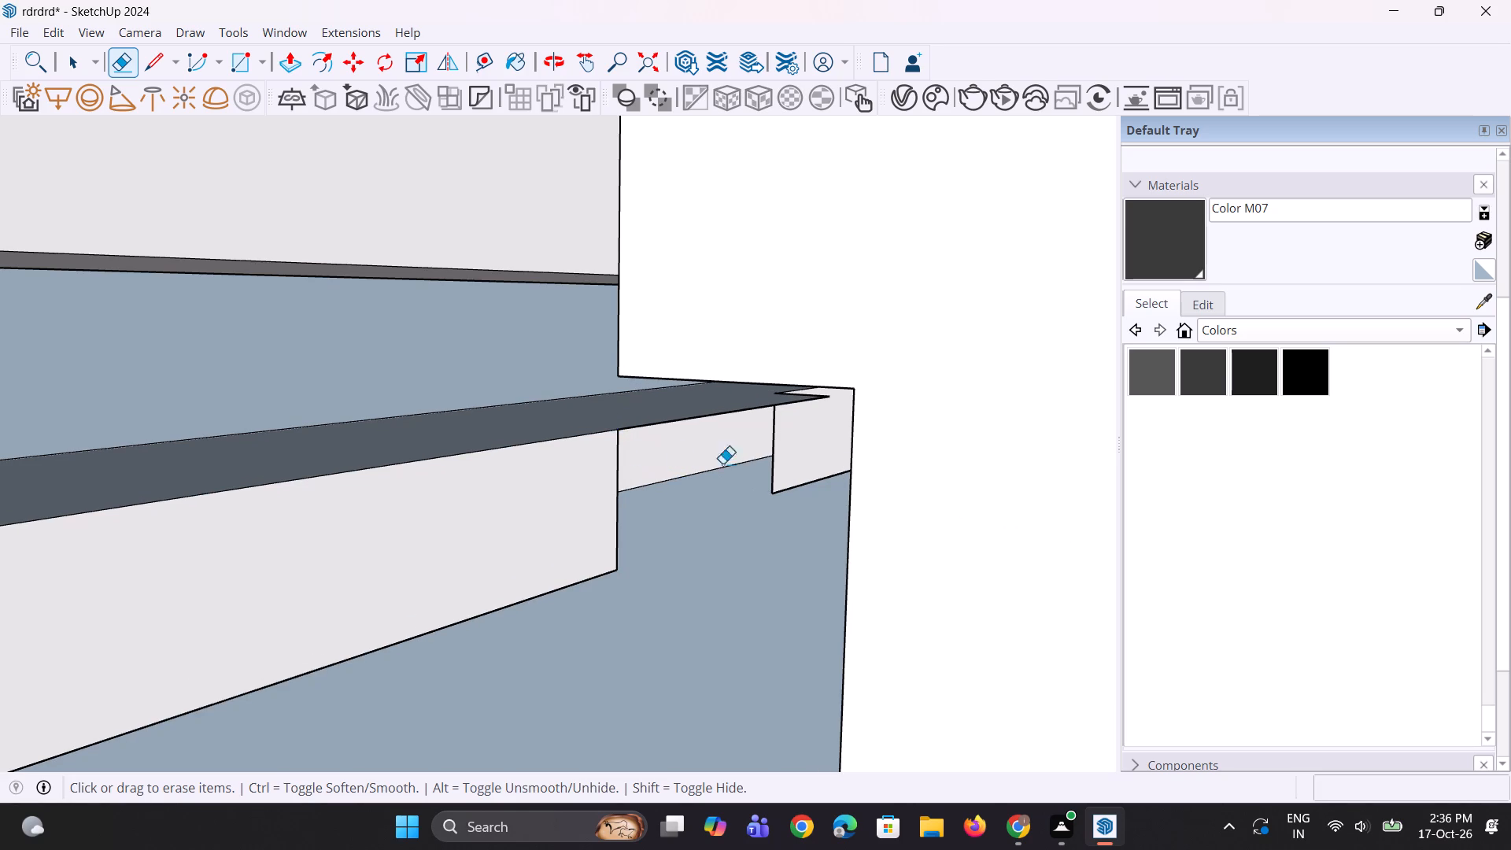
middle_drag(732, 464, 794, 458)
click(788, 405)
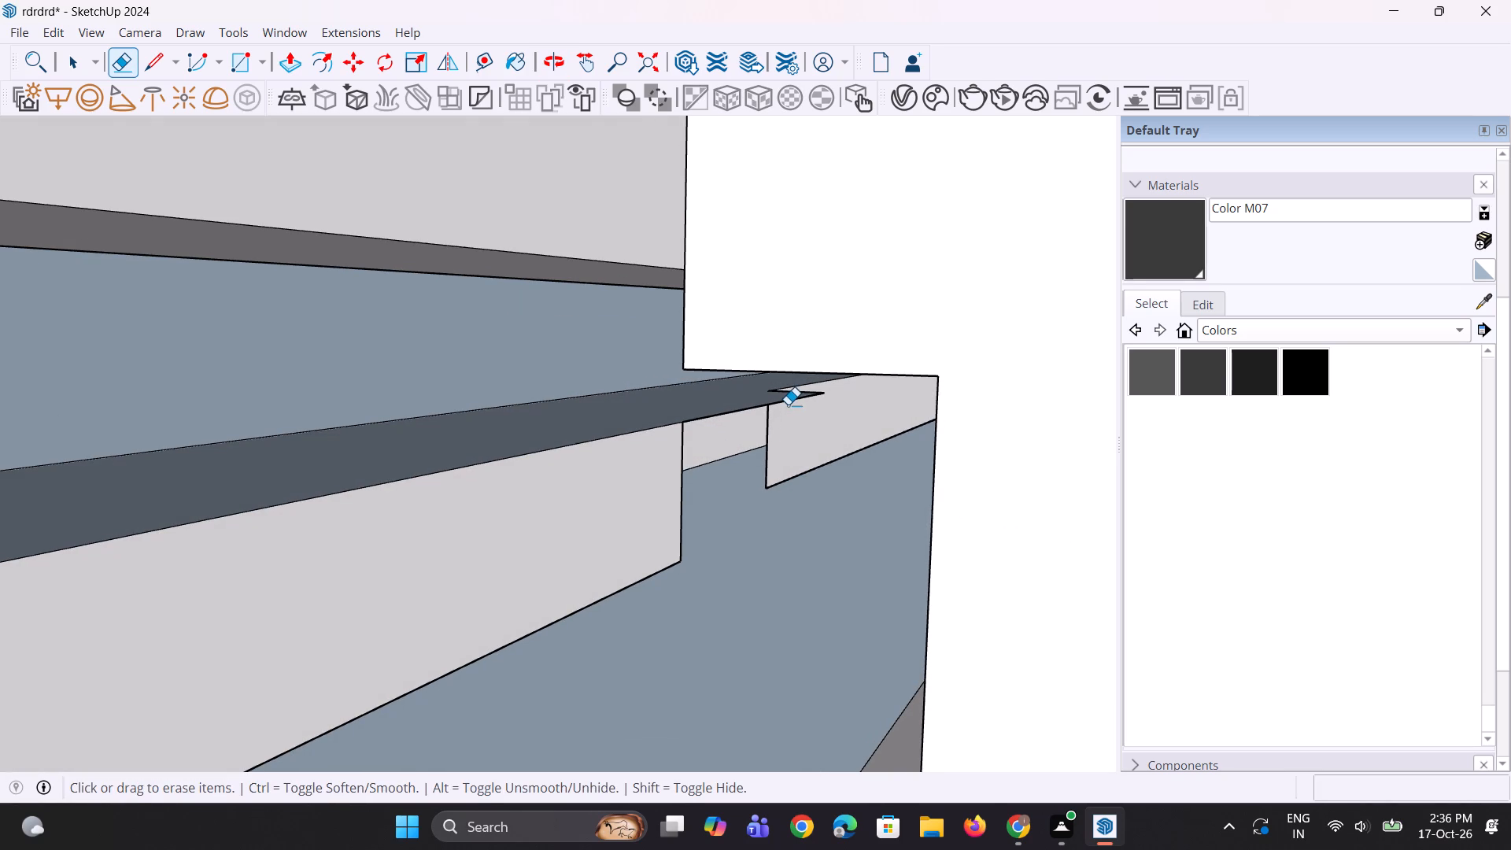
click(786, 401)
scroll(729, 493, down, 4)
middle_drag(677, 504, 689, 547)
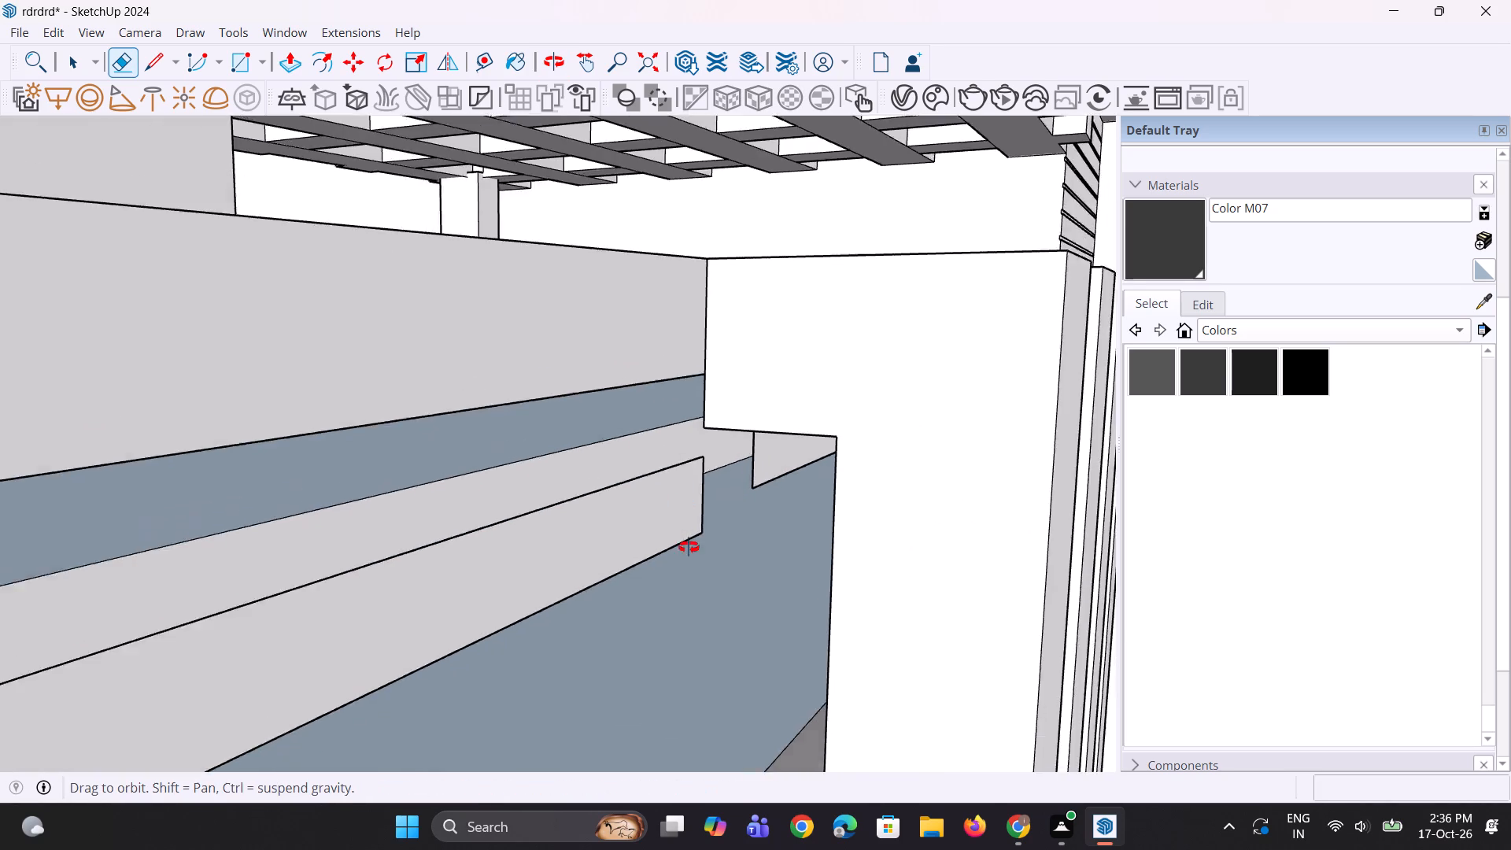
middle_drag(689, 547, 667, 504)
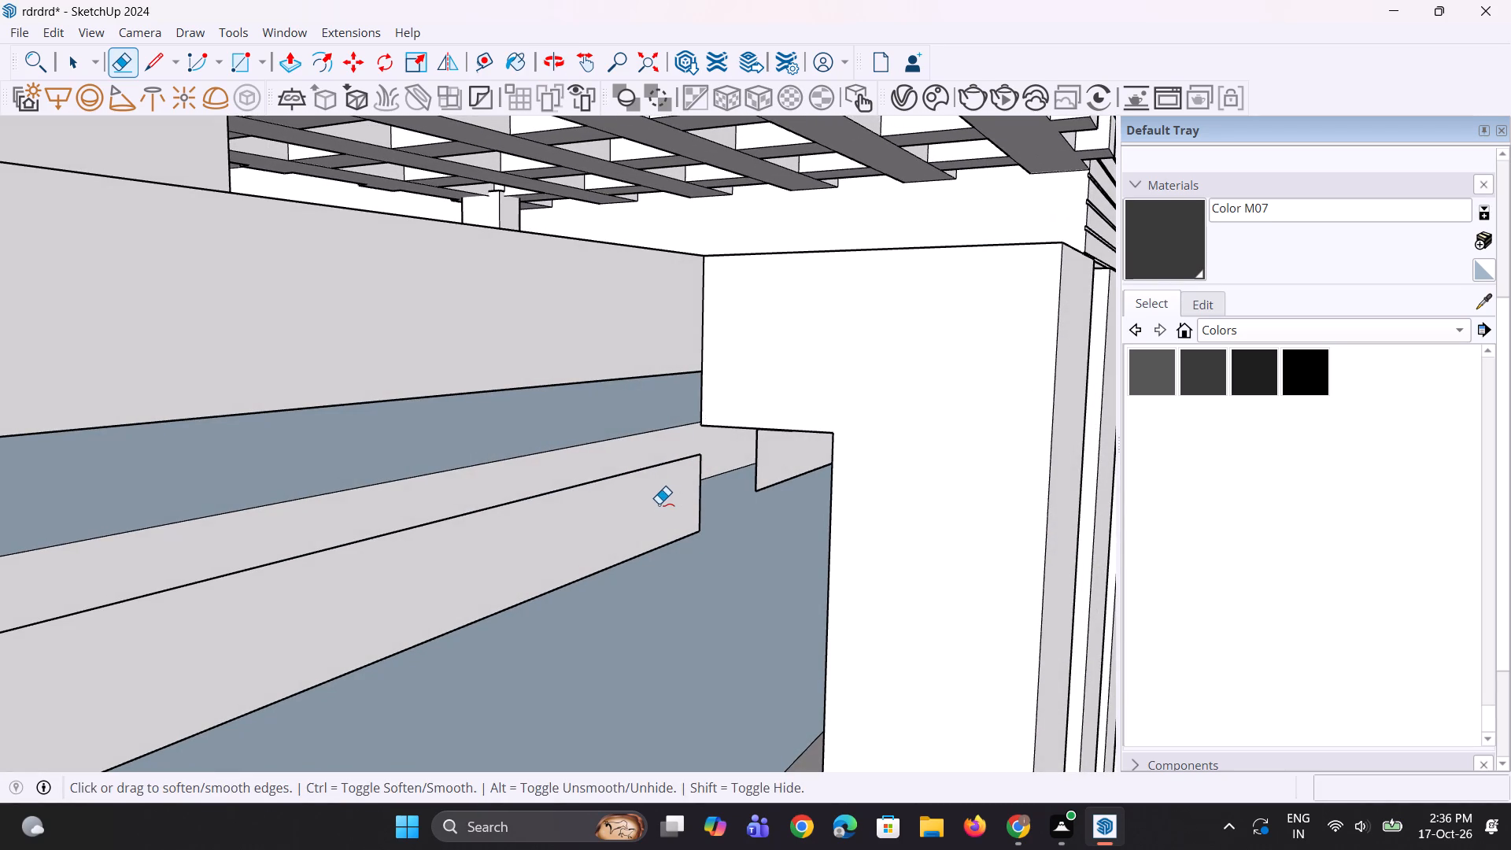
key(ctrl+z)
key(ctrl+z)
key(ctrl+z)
Erase the short stray edges sticking out from the bottom and top corners of the small return face beside the opening.
scroll(707, 515, up, 1)
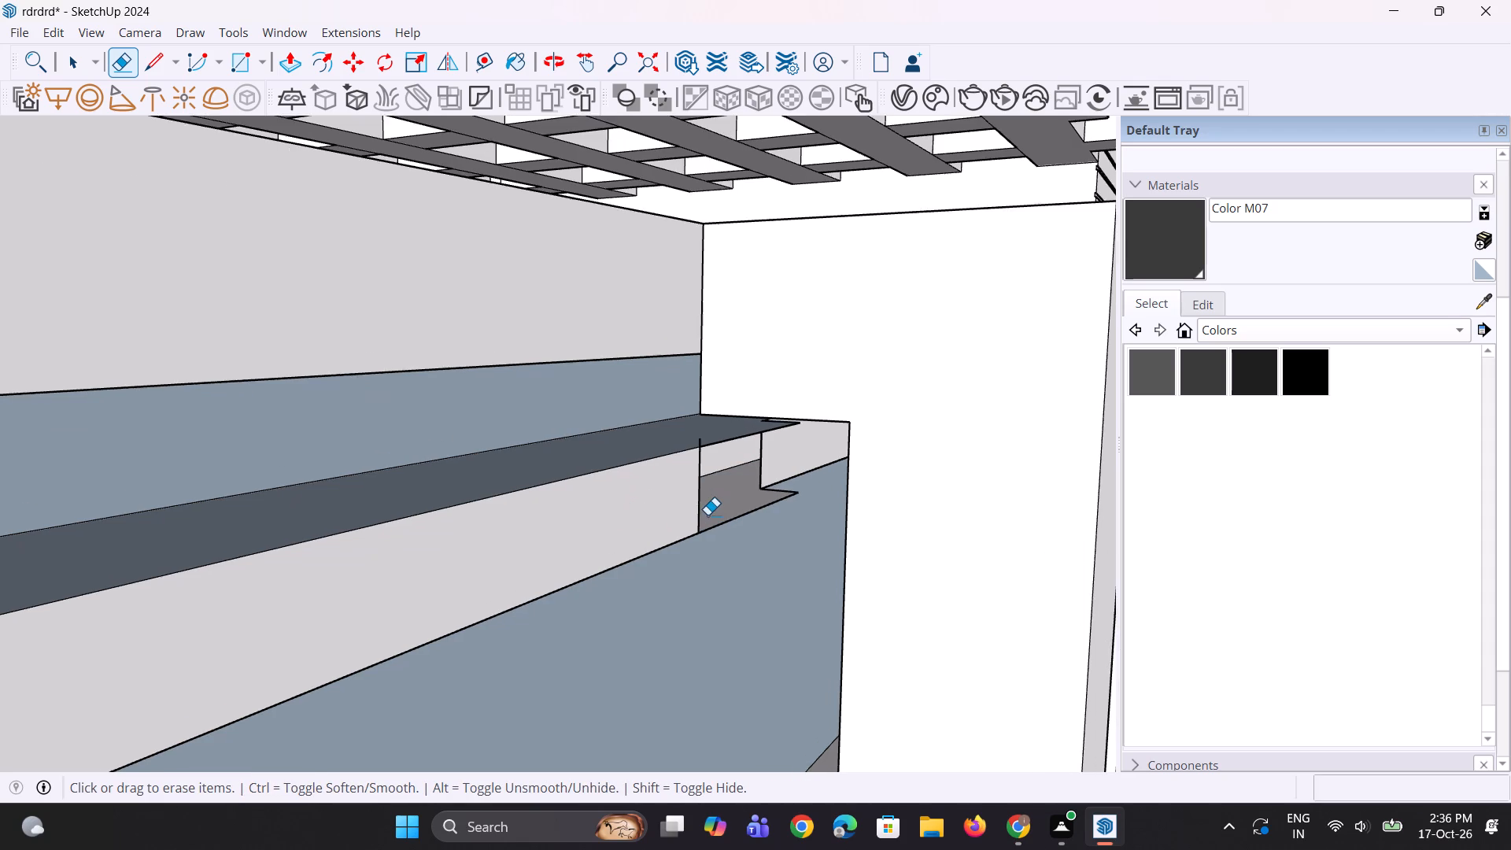
scroll(710, 515, up, 4)
click(831, 487)
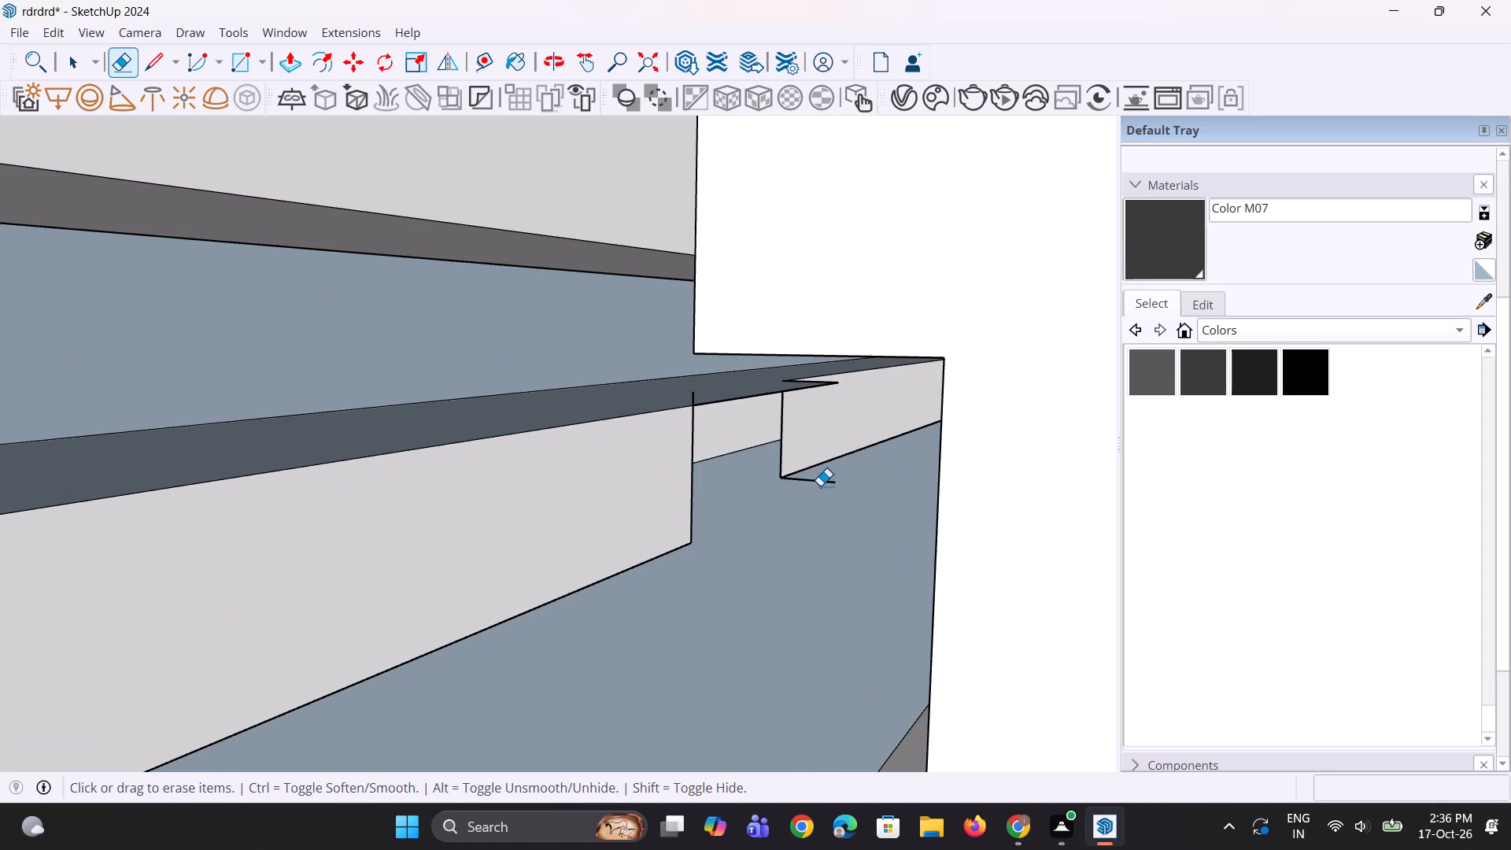
click(823, 484)
middle_drag(767, 529, 748, 508)
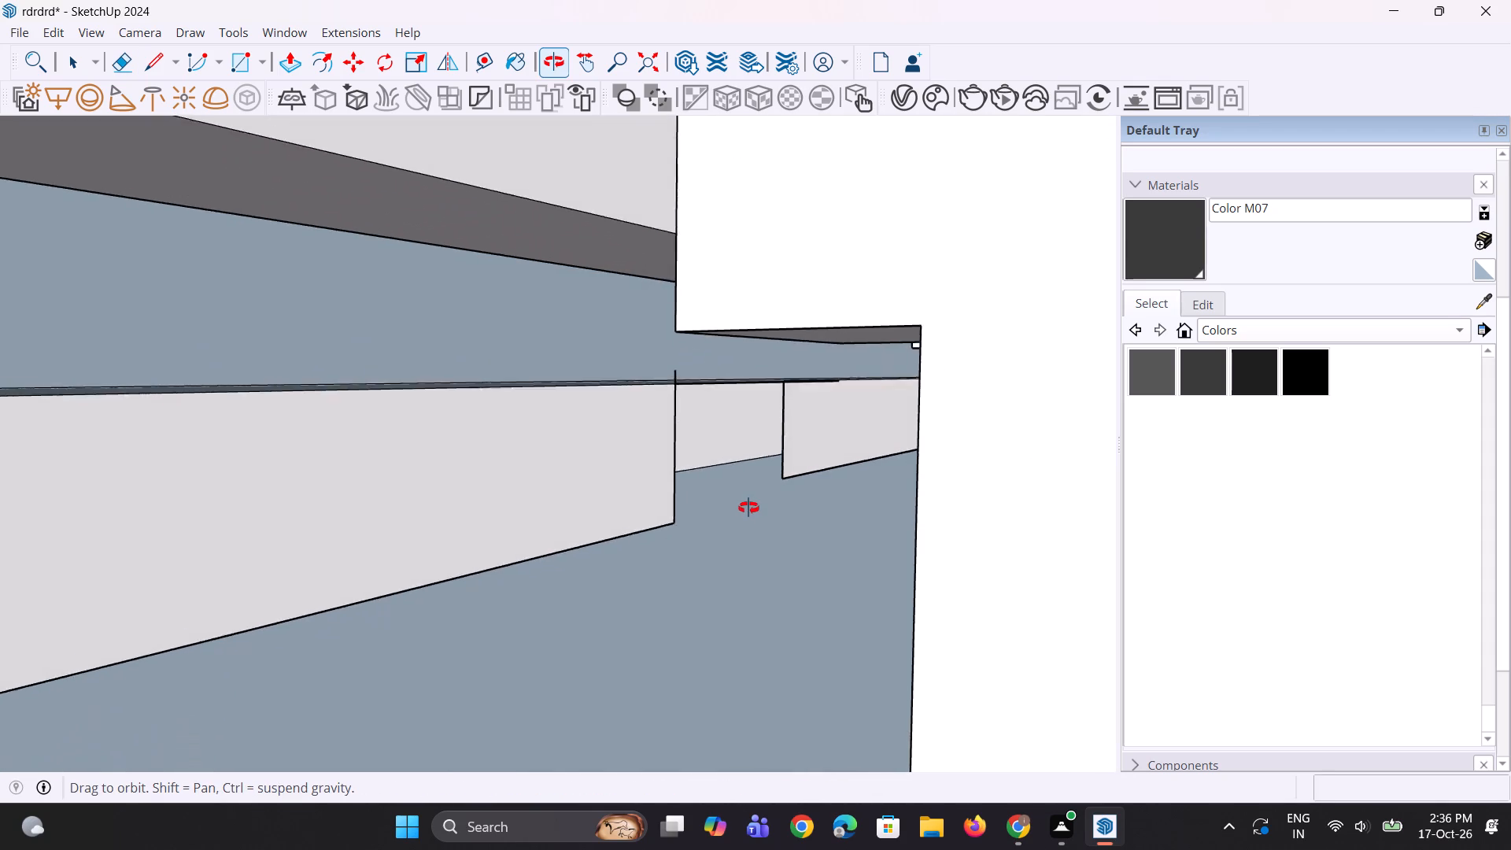
middle_drag(748, 508, 748, 469)
click(791, 368)
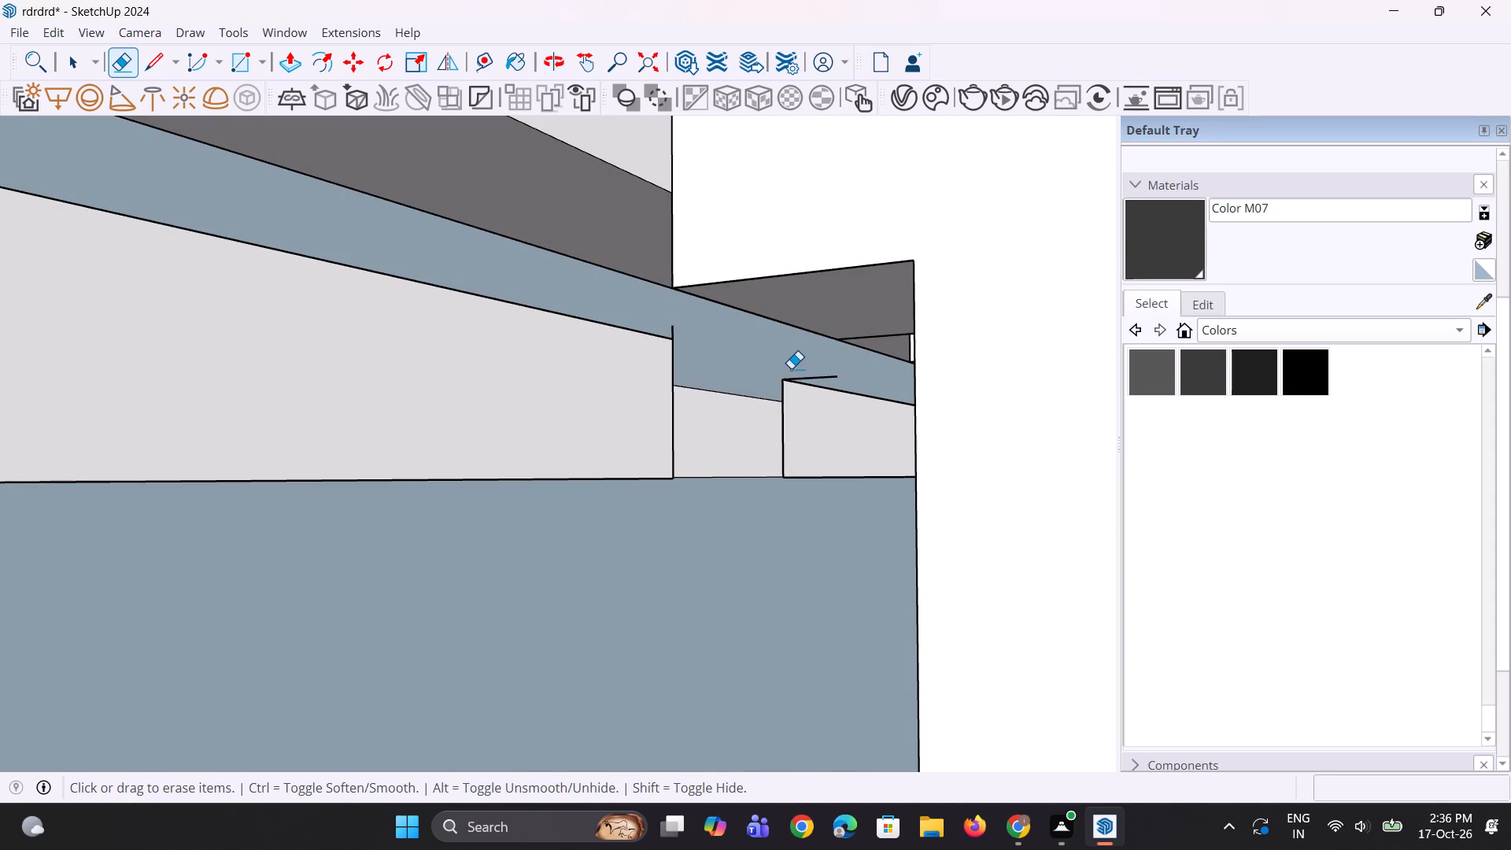
click(809, 376)
Erase the short vertical stub rising above the end corner of the lower band's front face at the opening.
middle_drag(793, 416, 793, 489)
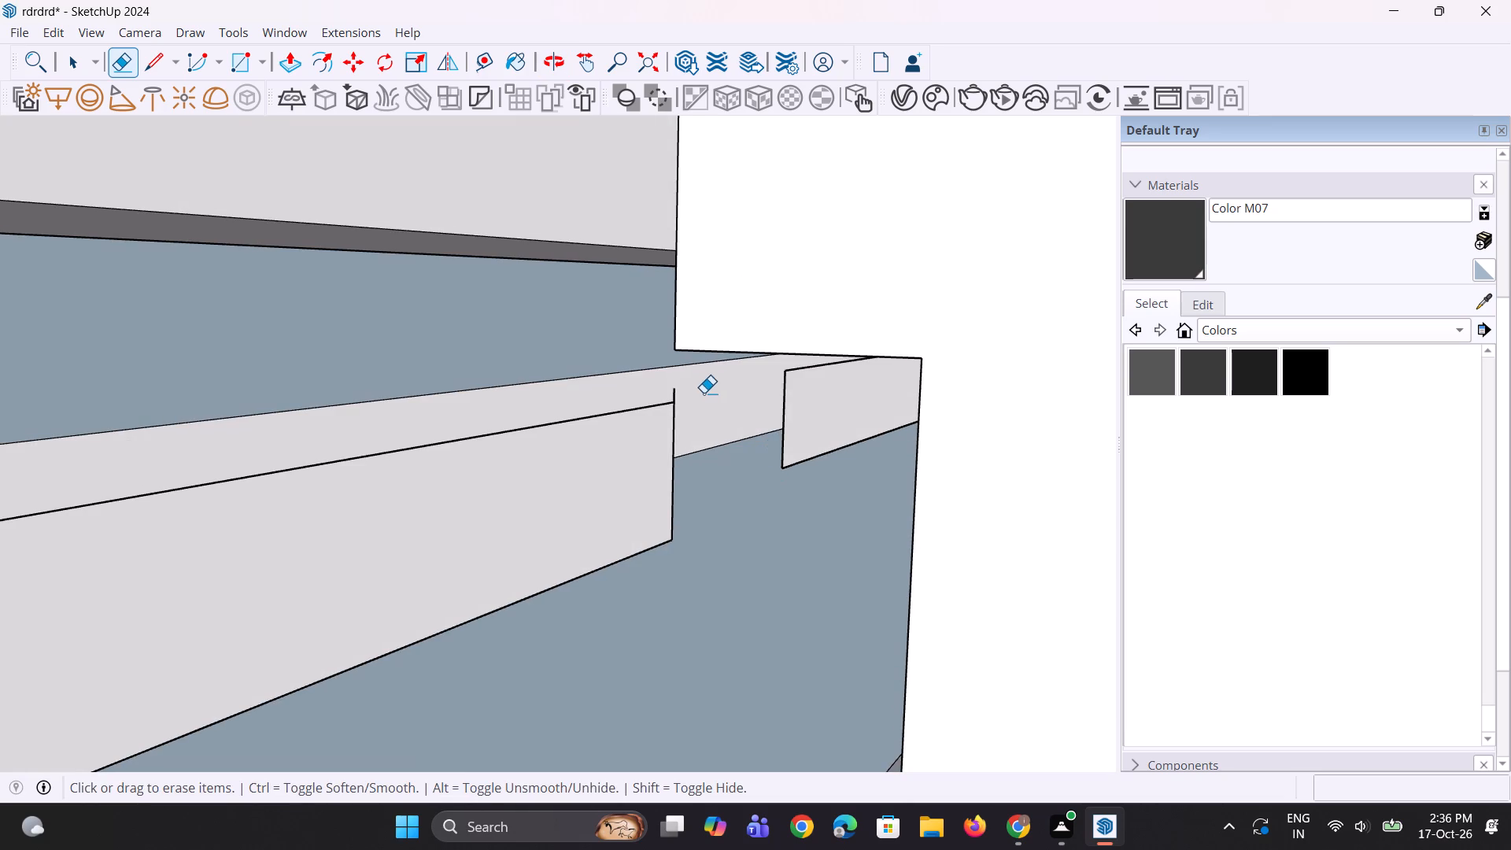
click(678, 396)
click(671, 391)
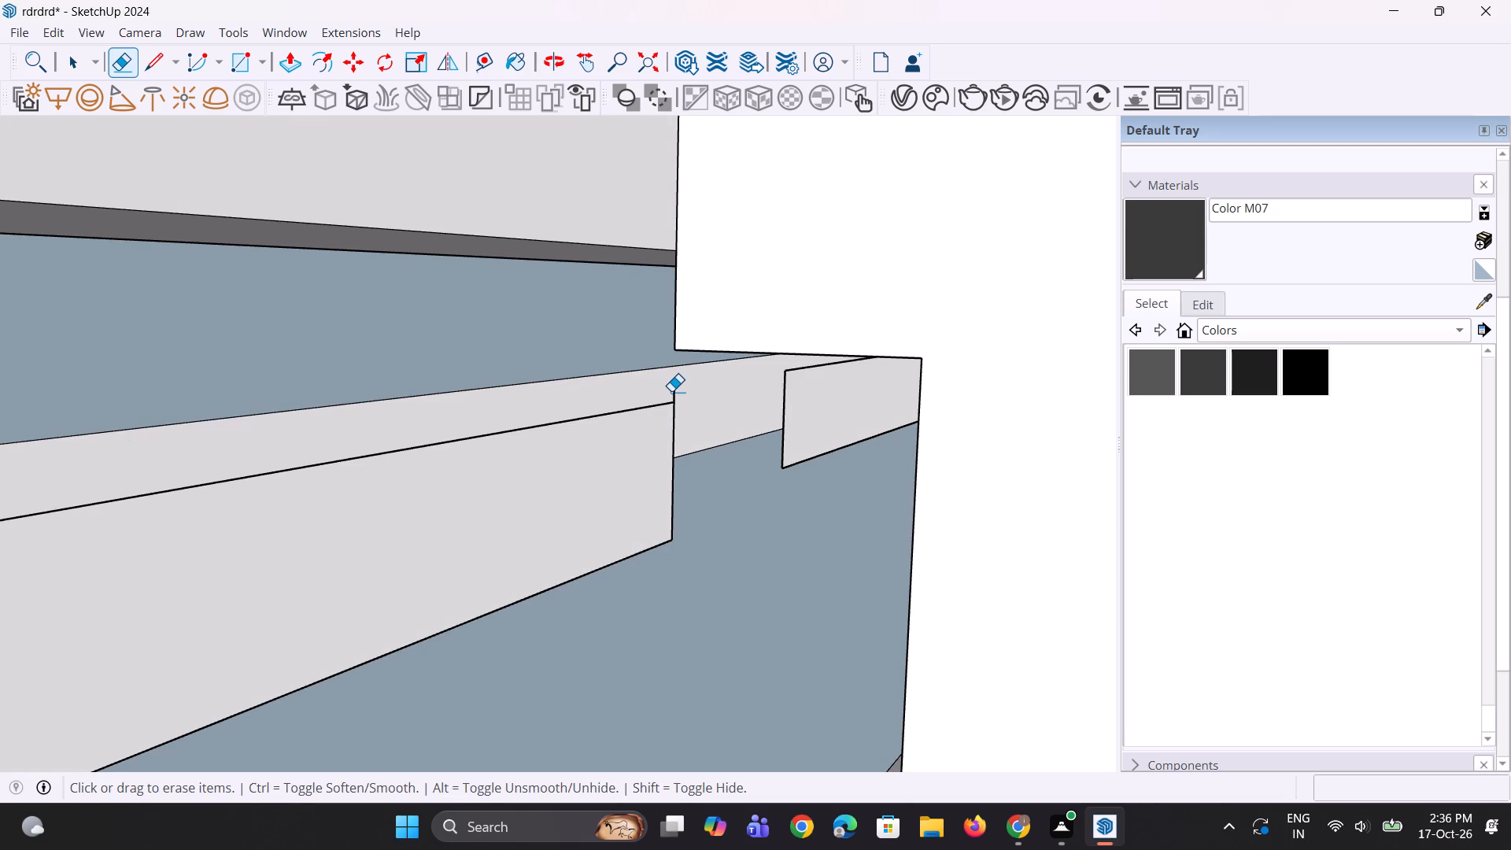
click(678, 393)
click(672, 397)
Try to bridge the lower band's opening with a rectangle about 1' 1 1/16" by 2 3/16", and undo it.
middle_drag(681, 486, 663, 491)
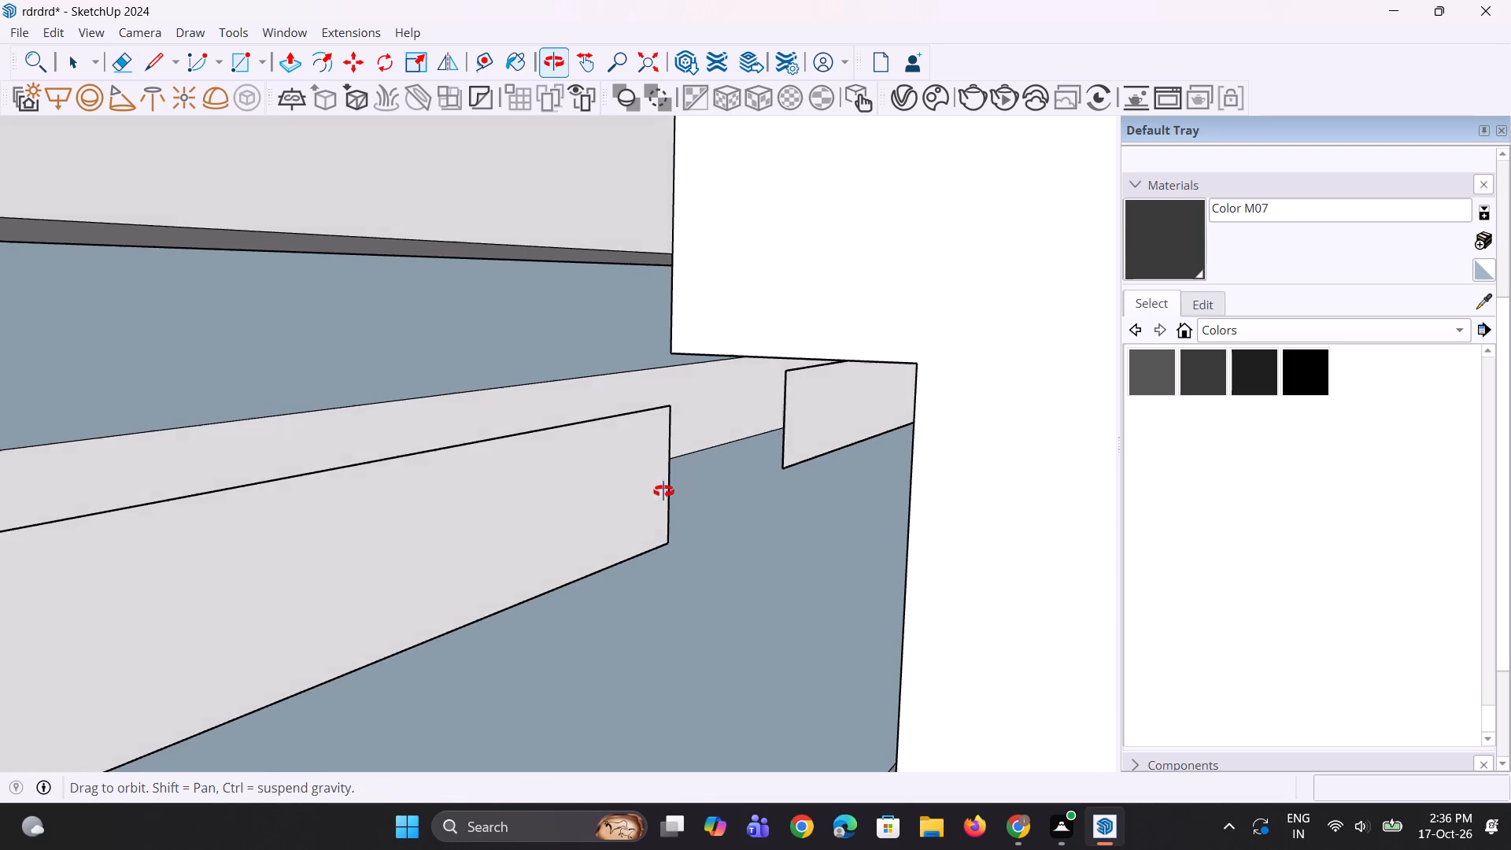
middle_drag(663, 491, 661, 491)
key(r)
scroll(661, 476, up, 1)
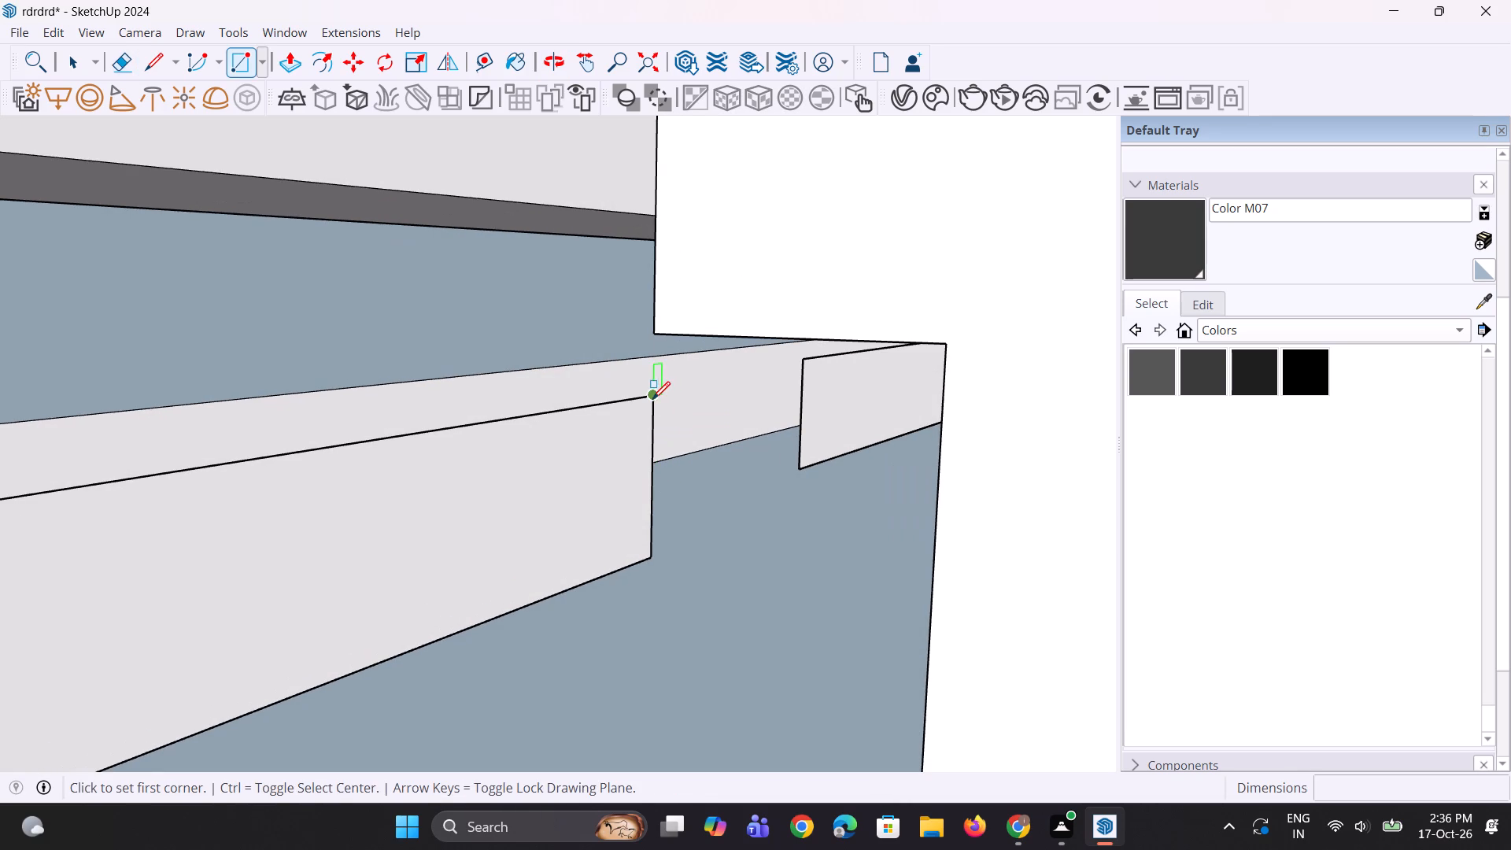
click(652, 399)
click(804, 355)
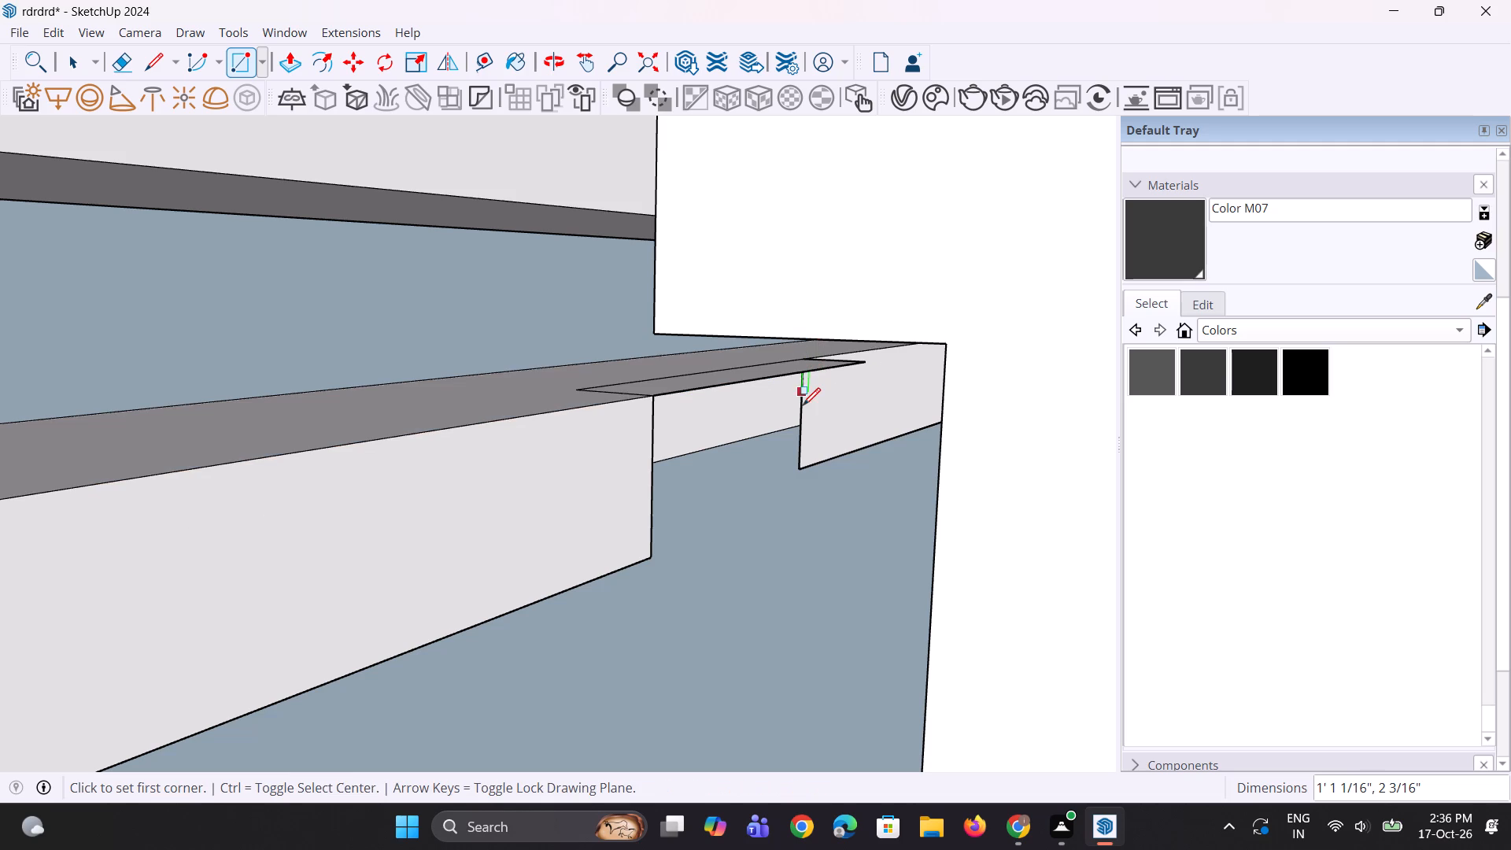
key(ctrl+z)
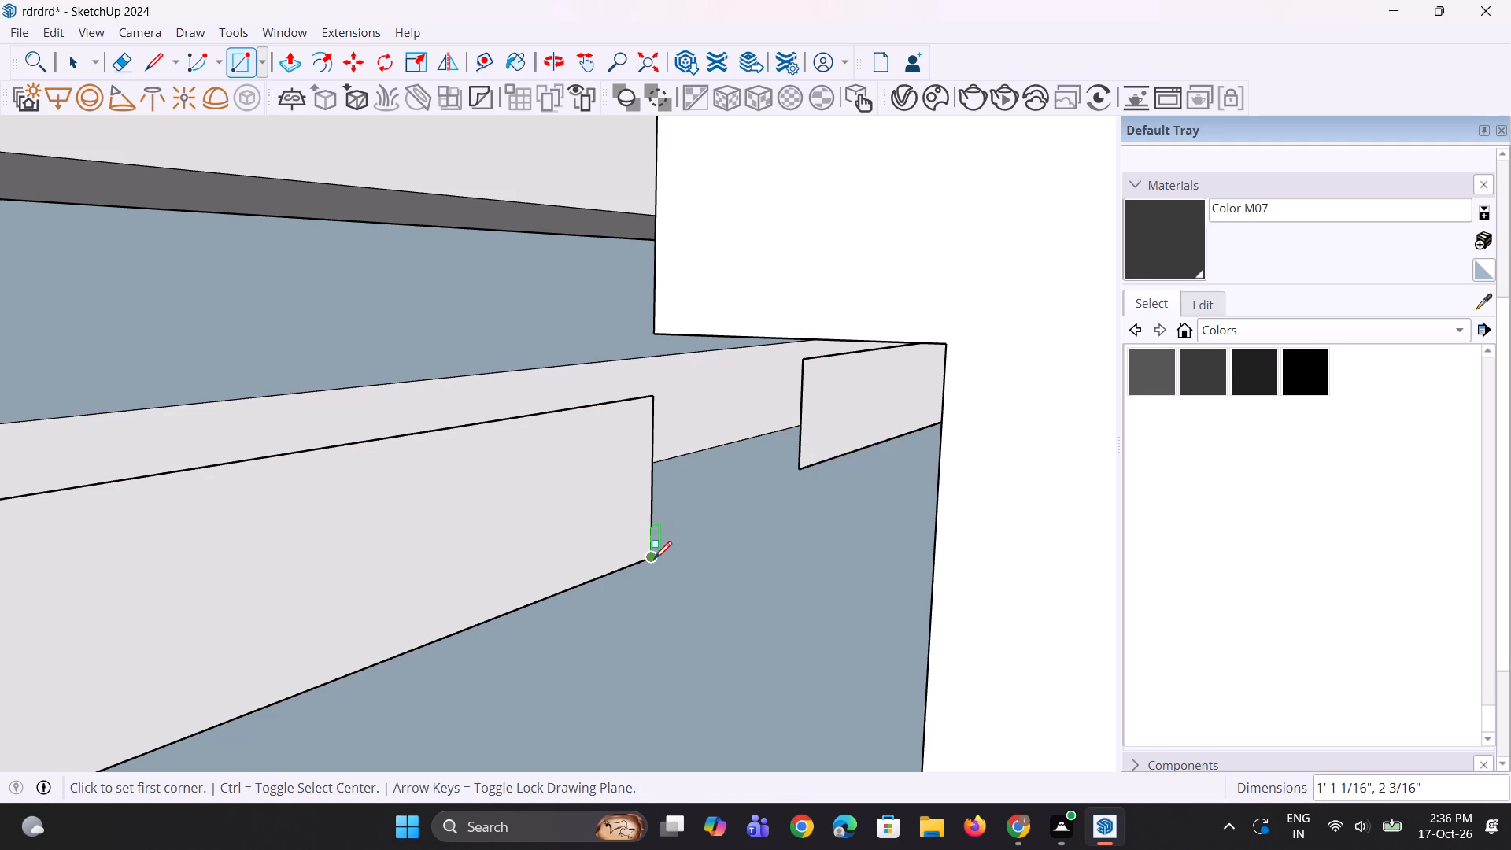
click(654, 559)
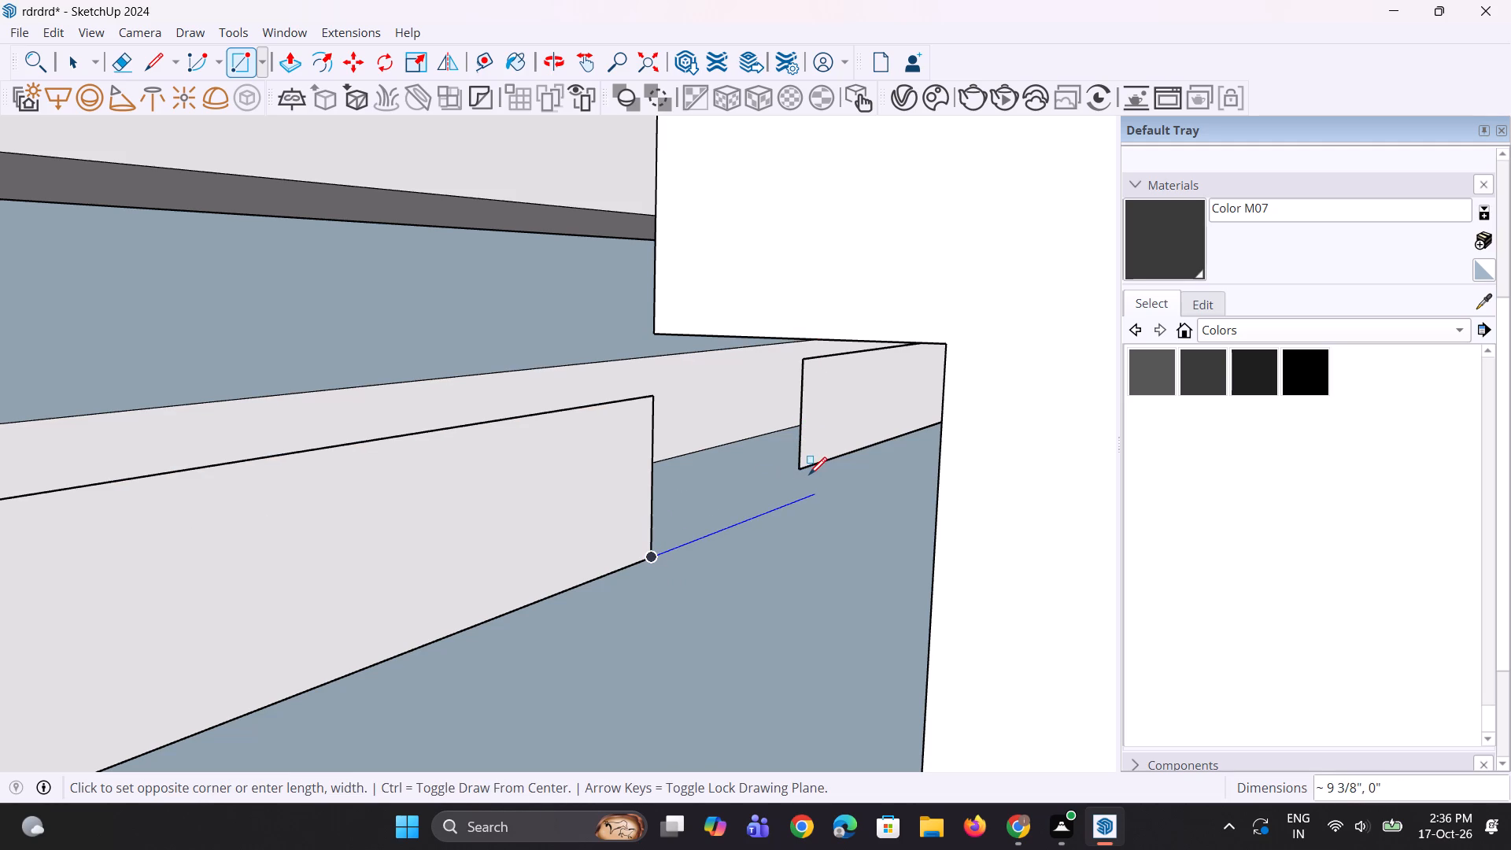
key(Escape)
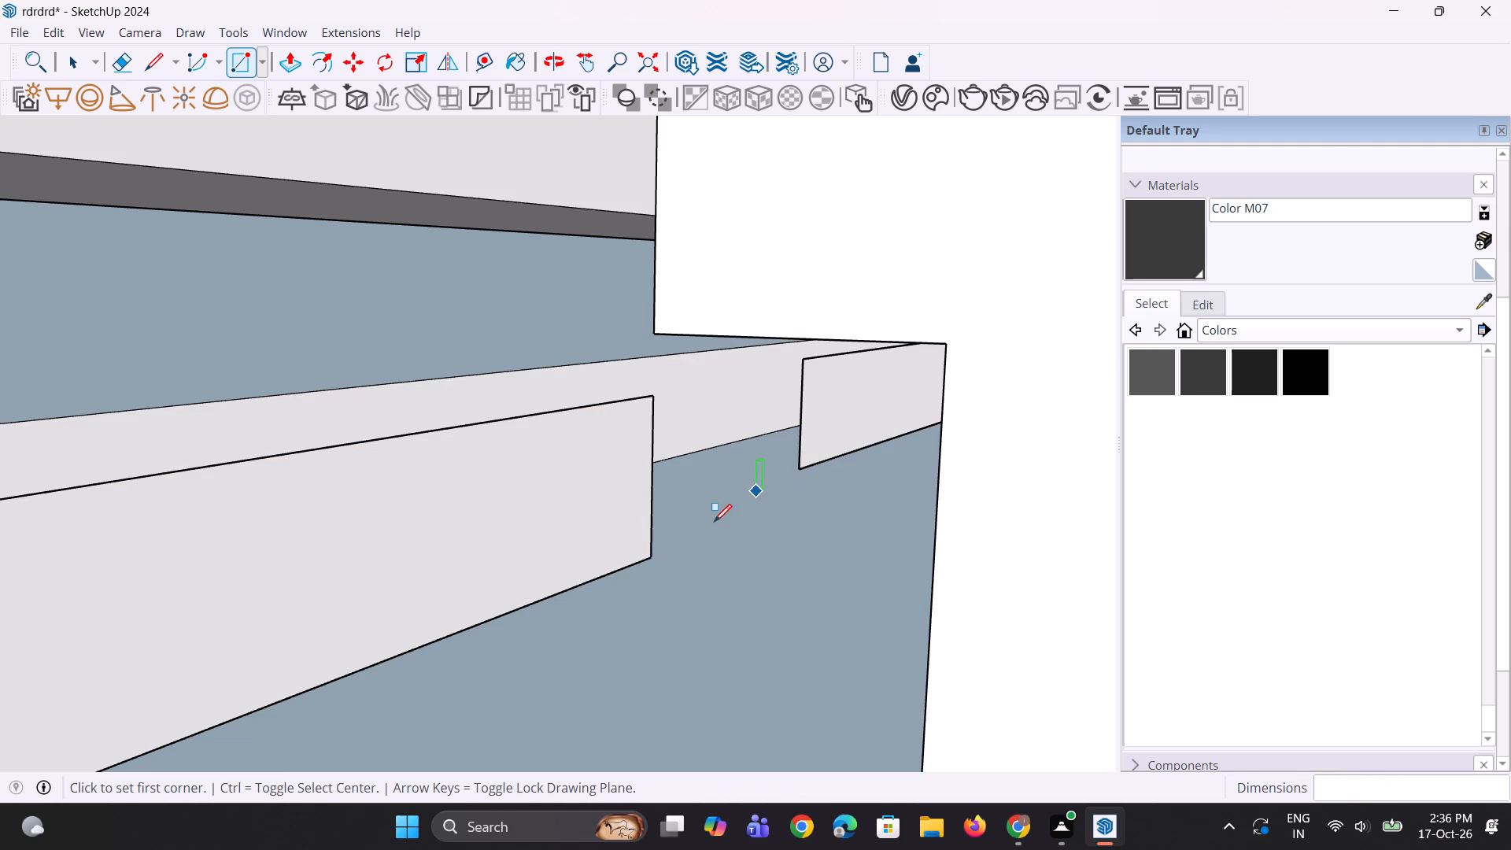
Move the lower band's front face back toward the plane of the small return face across the opening.
key(space)
click(521, 549)
scroll(532, 545, down, 4)
middle_drag(530, 543, 701, 560)
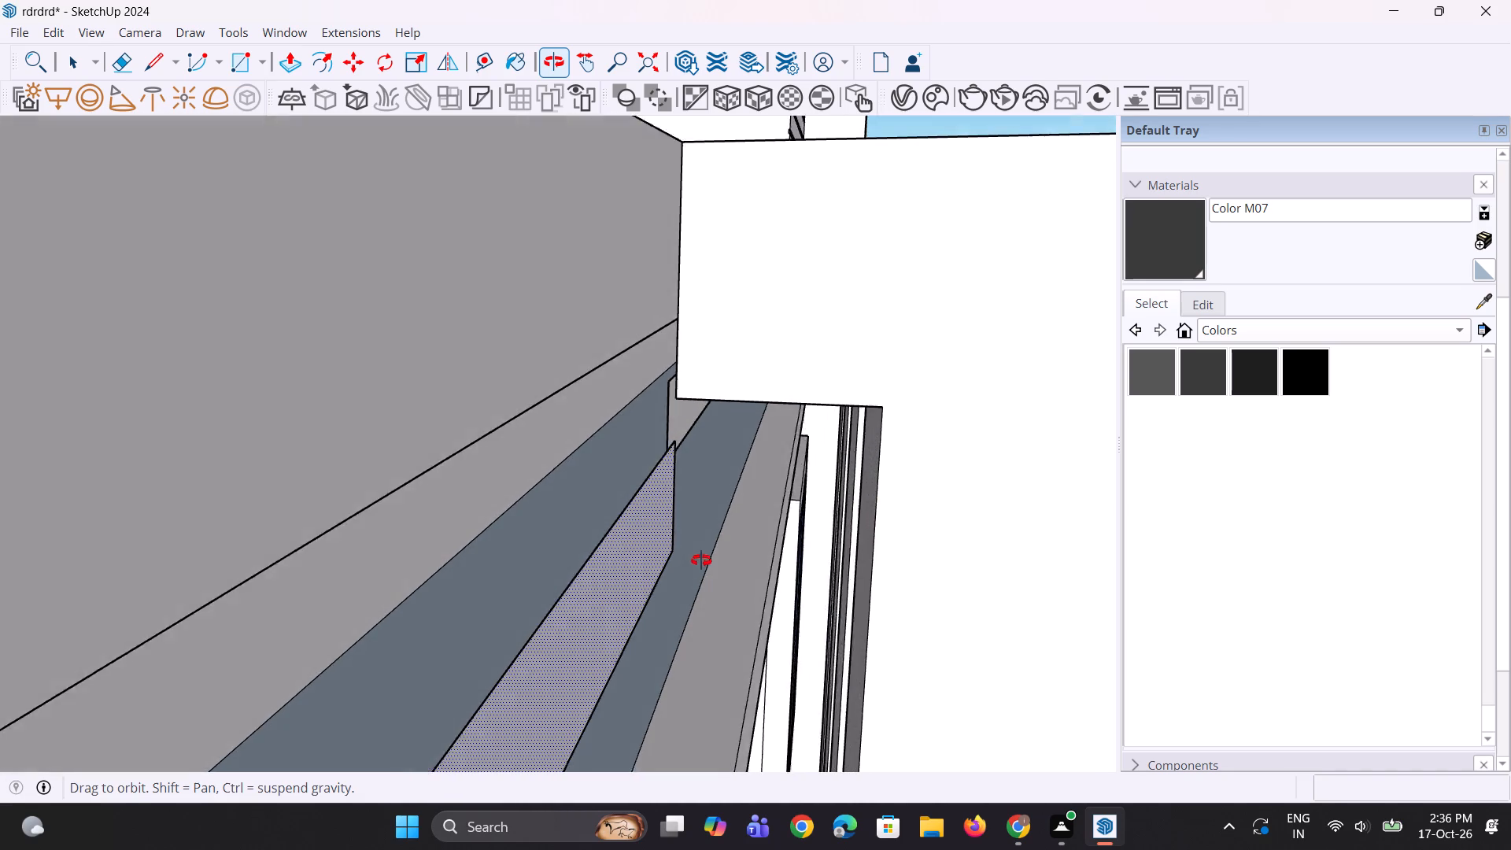
middle_drag(701, 560, 707, 556)
scroll(660, 438, up, 1)
key(m)
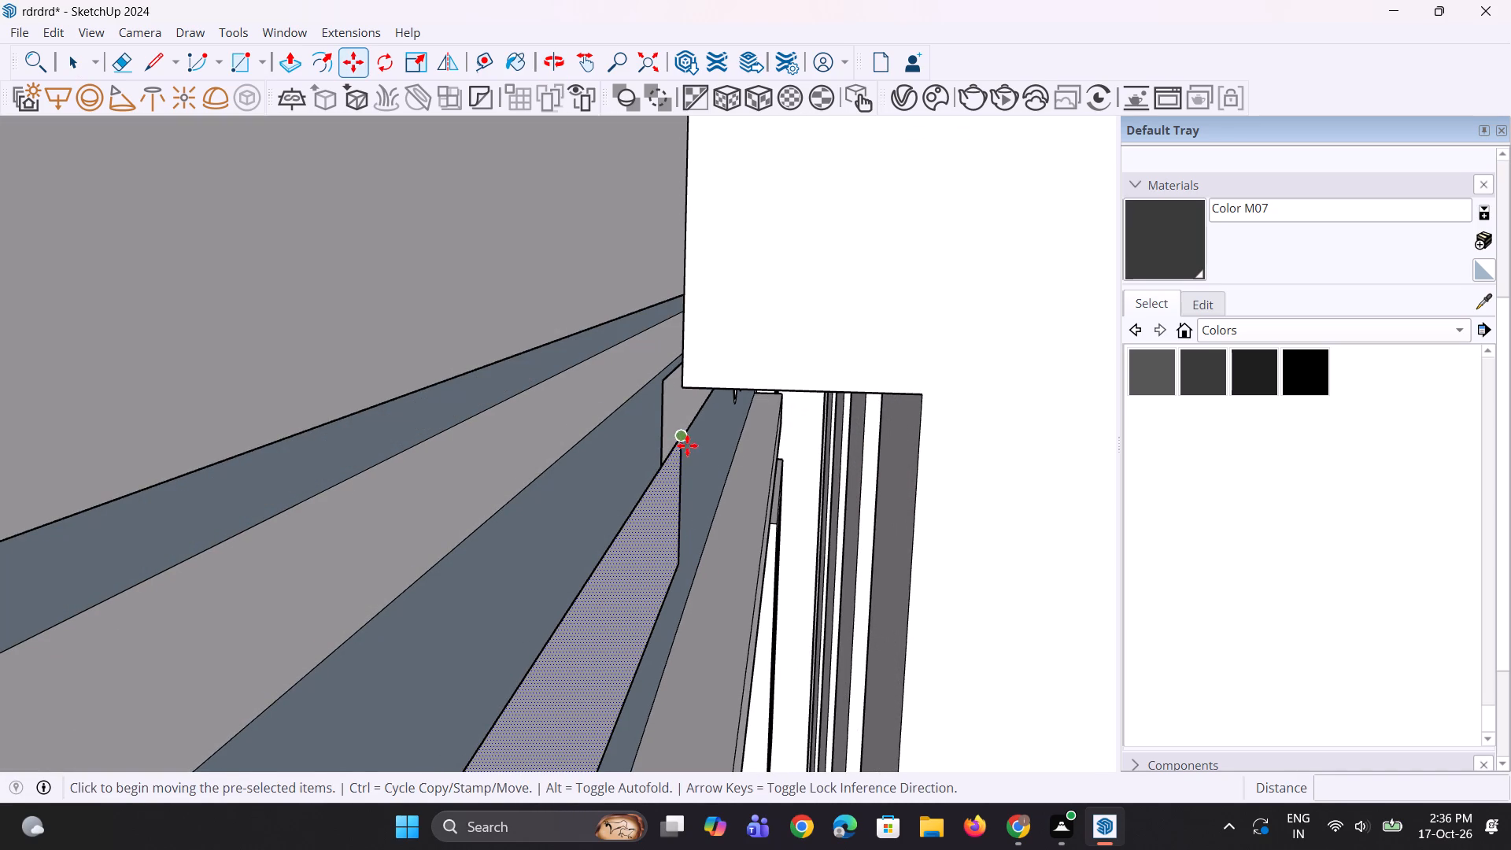
click(680, 438)
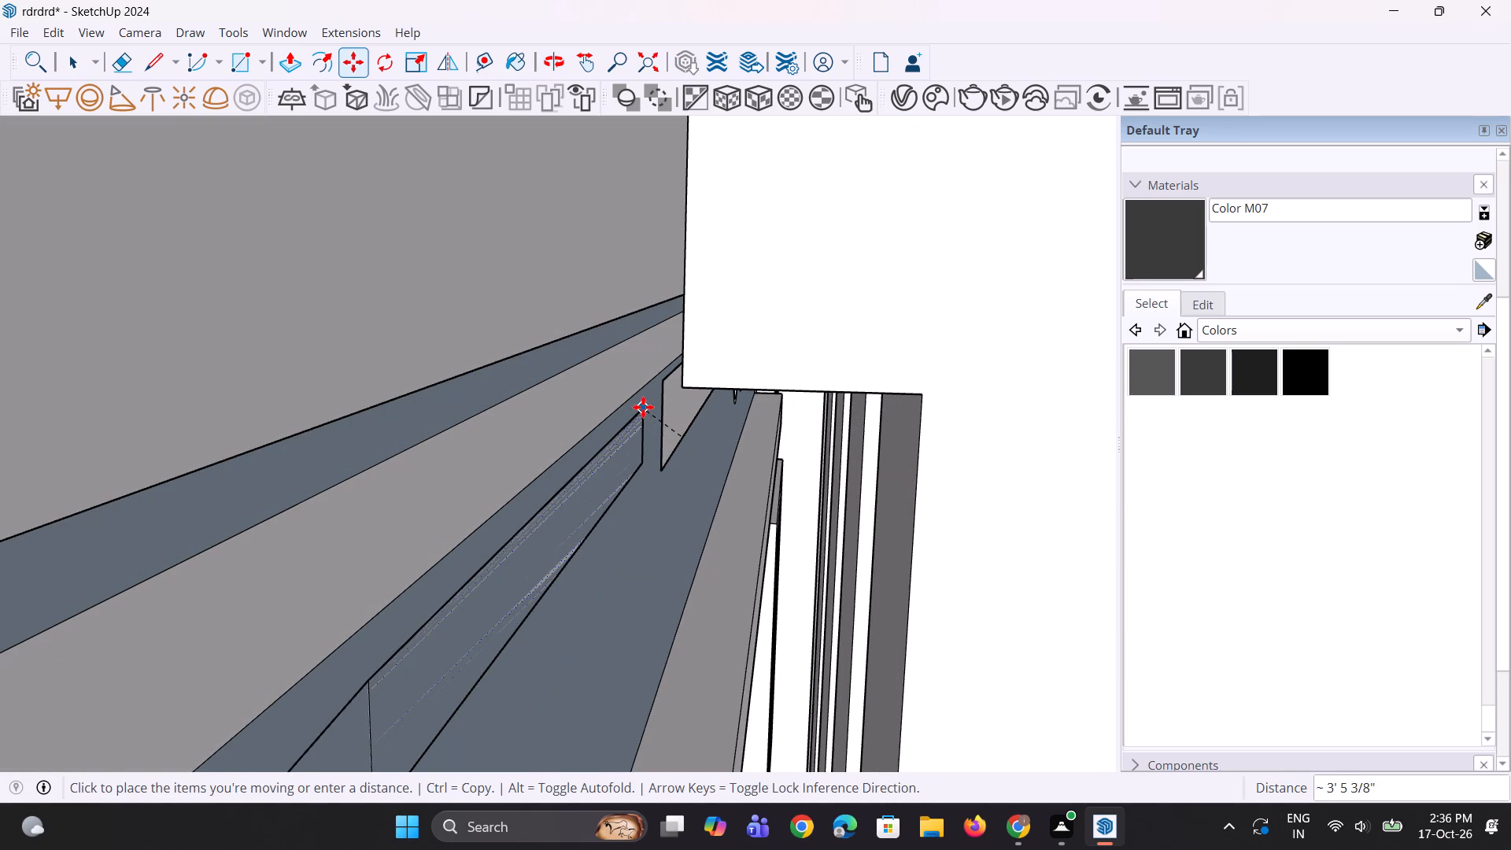
click(656, 434)
Place a guide about 10 9/16" long from the return face's bottom corner toward the end of the lower band's front face.
middle_drag(659, 497, 542, 522)
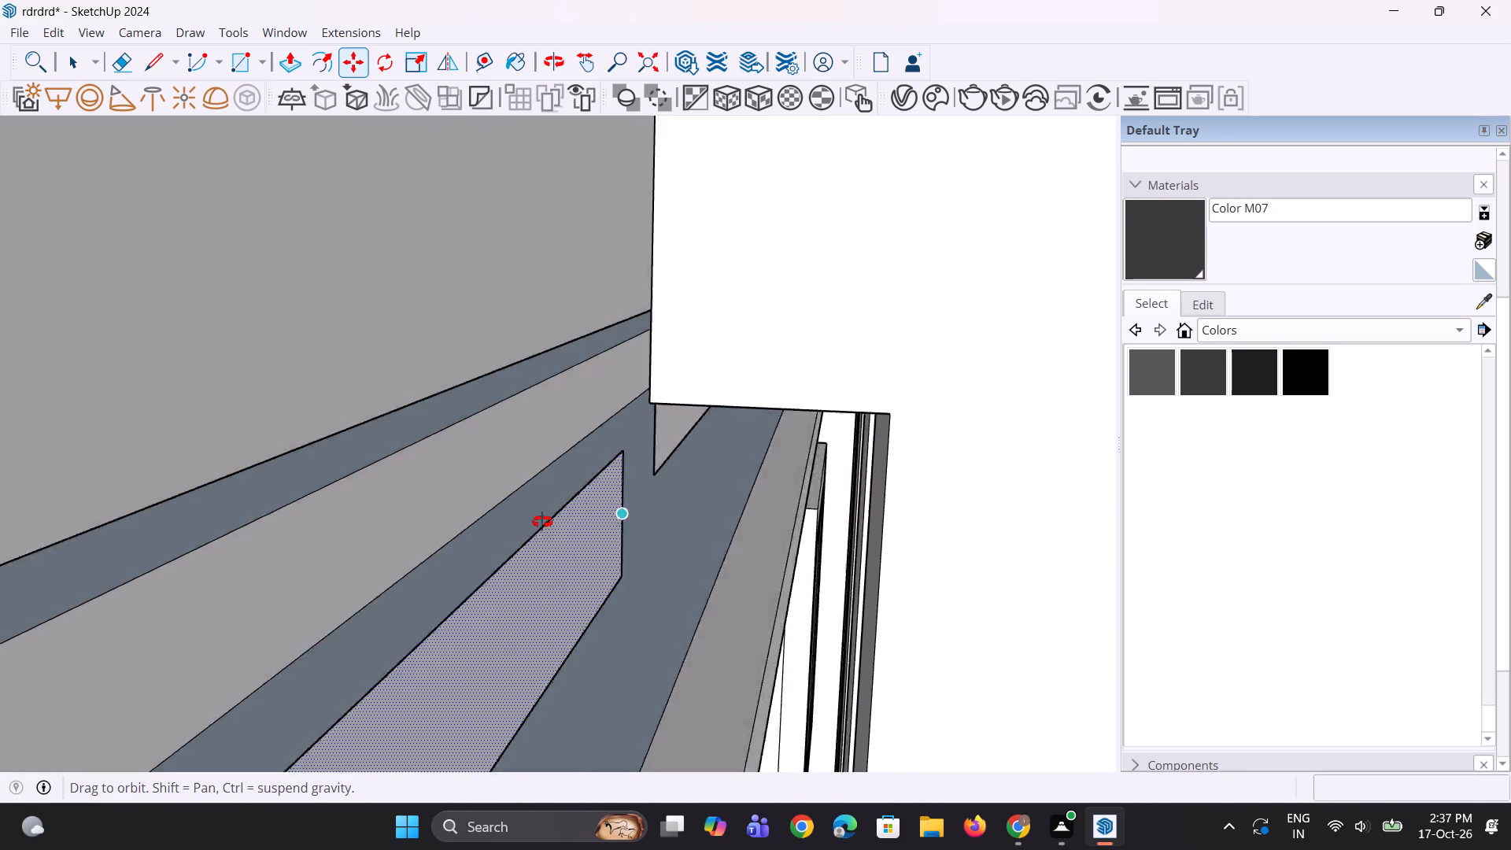
middle_drag(542, 522, 542, 469)
scroll(508, 523, up, 2)
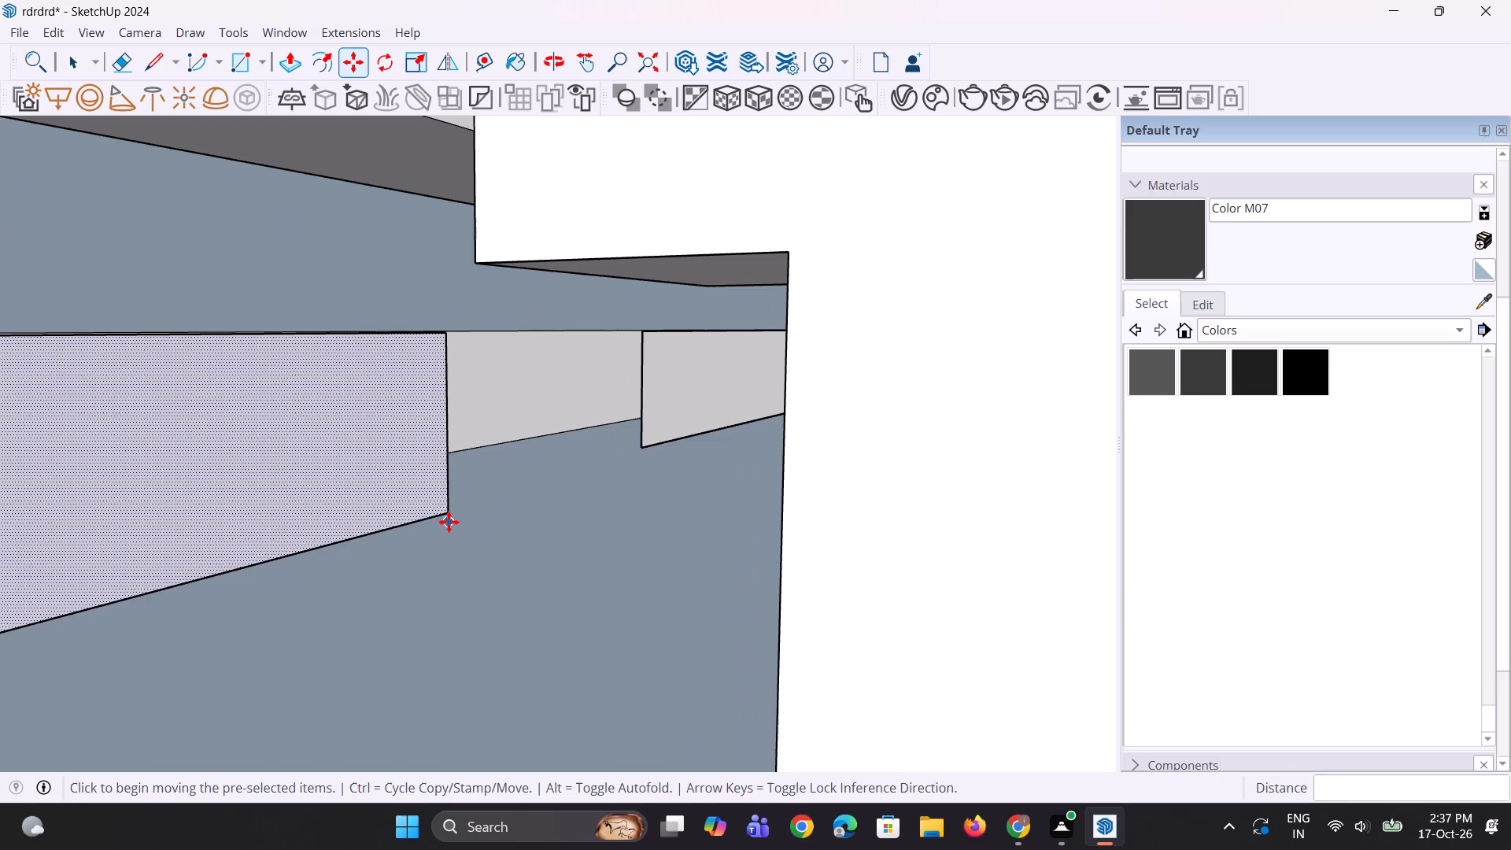
click(487, 72)
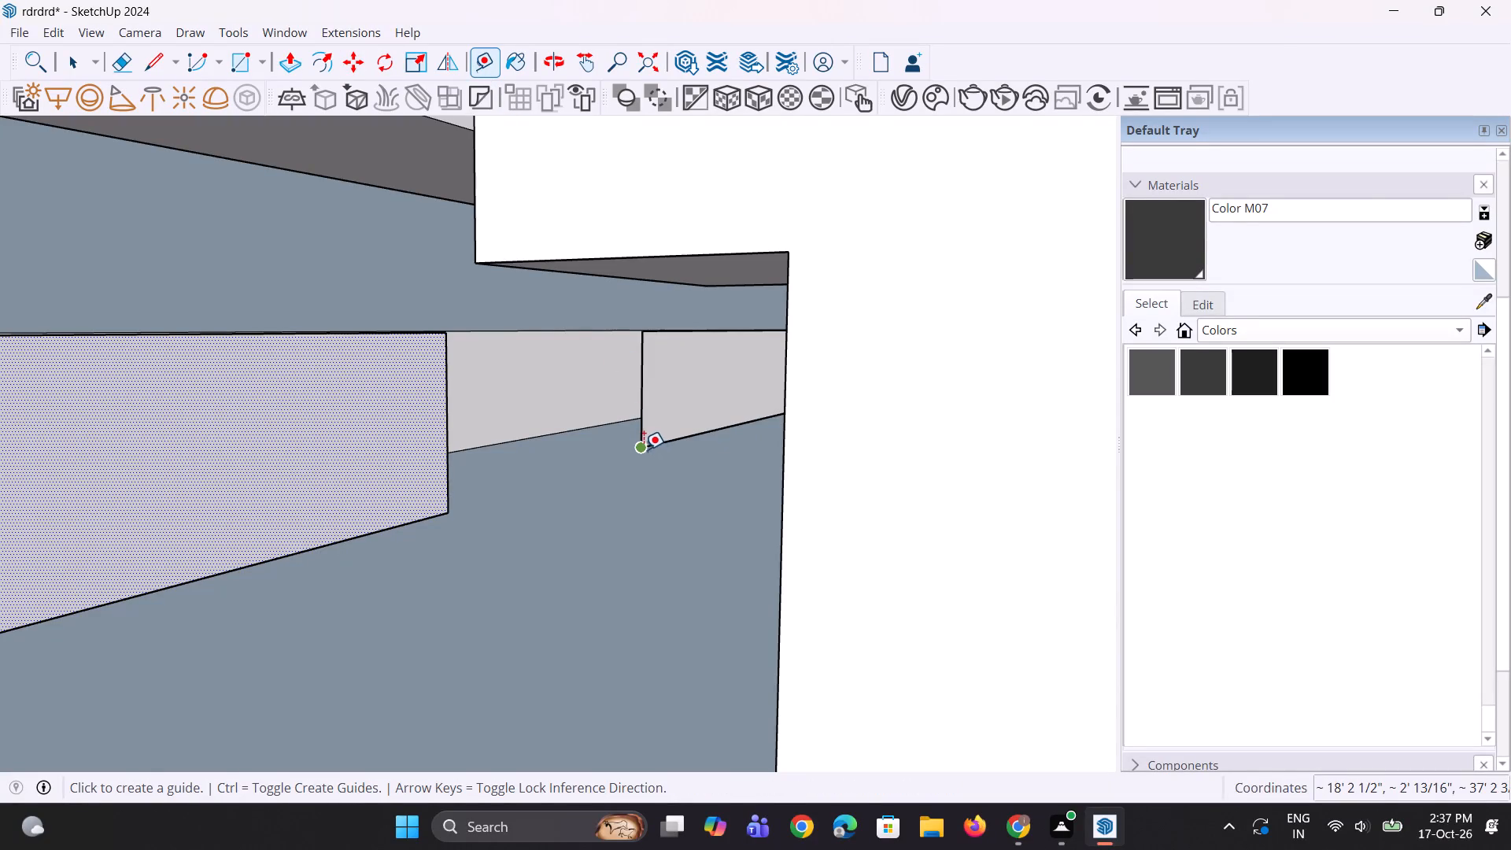
click(643, 449)
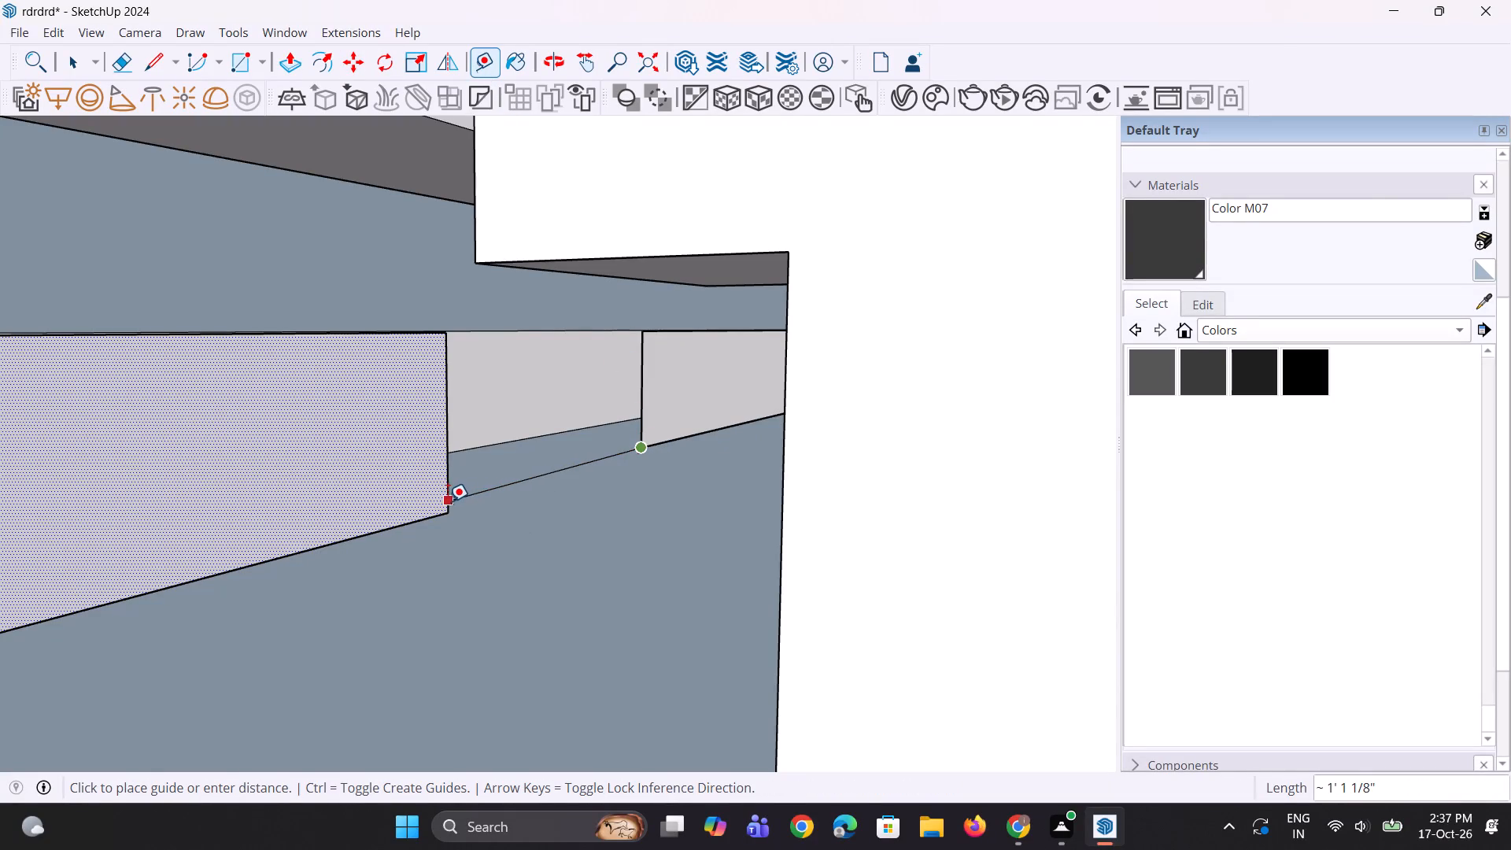
click(456, 481)
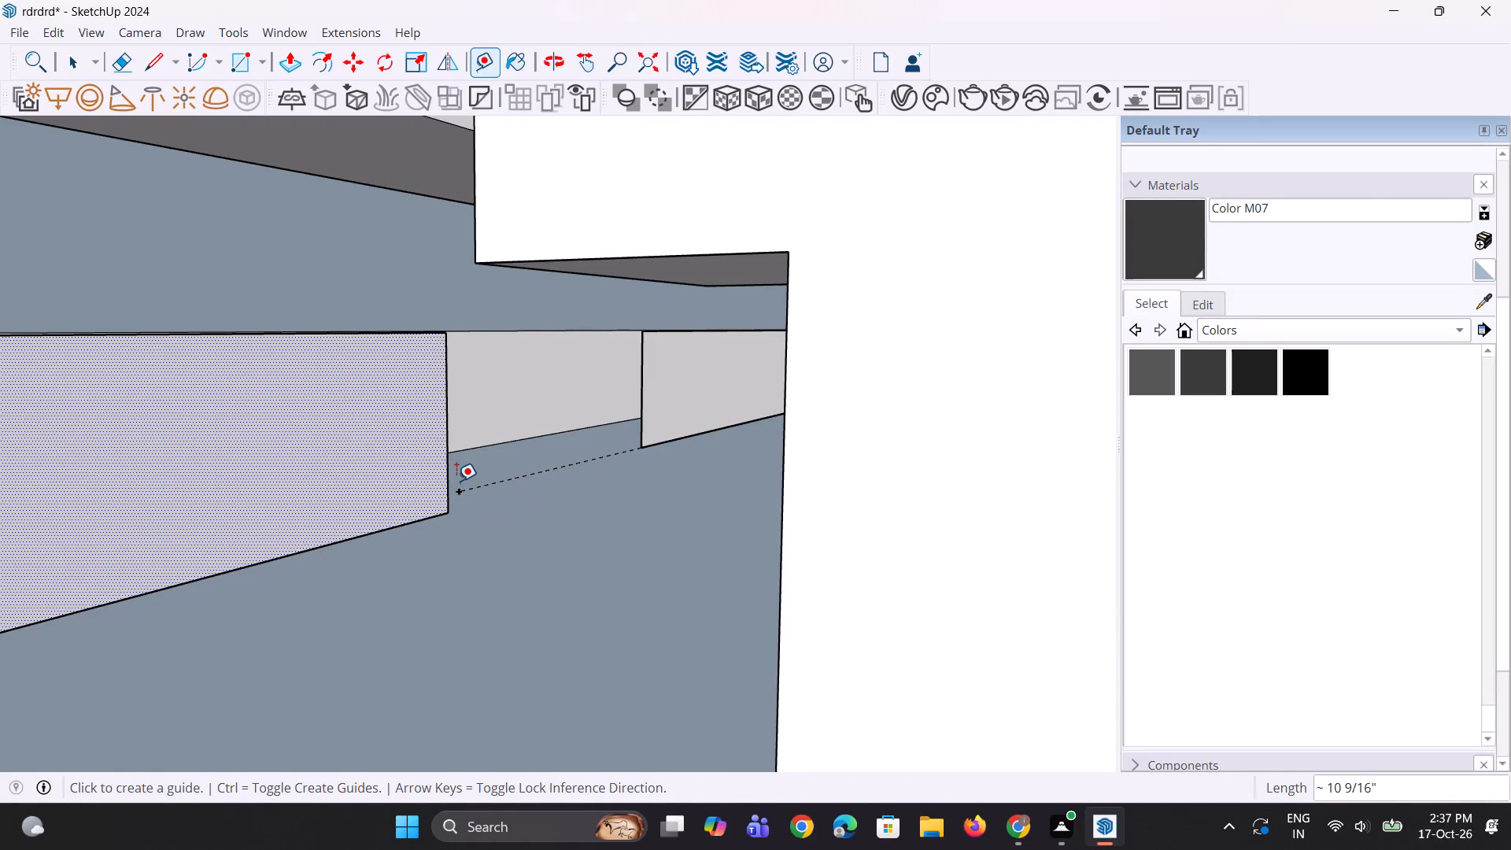
Move the lower band's front face another 1 7/8" inward, lining its bottom corner up with the guide.
middle_drag(443, 537, 568, 612)
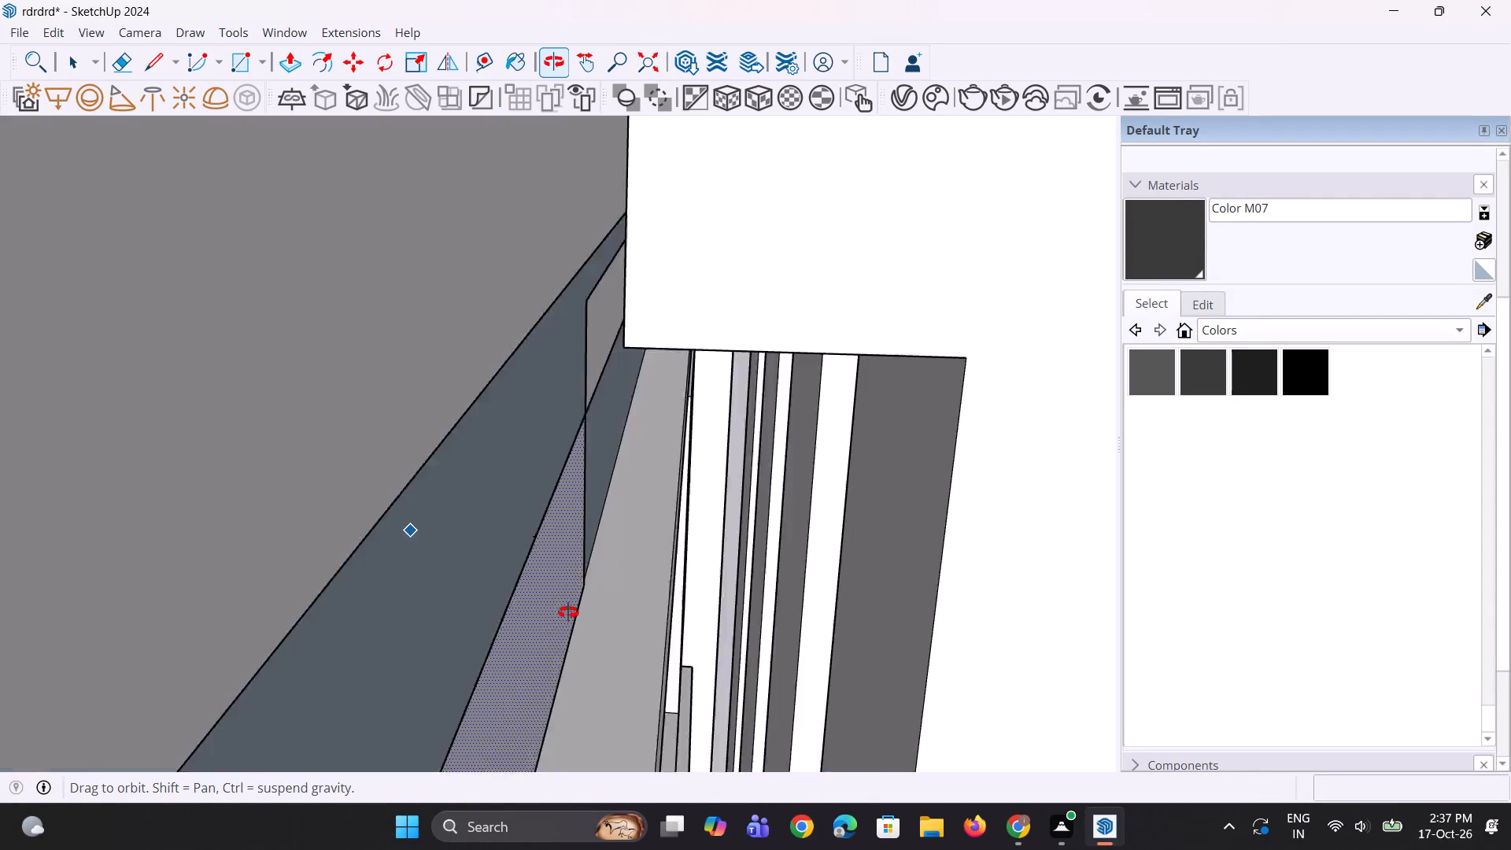
middle_drag(568, 612, 564, 608)
scroll(544, 581, up, 3)
key(m)
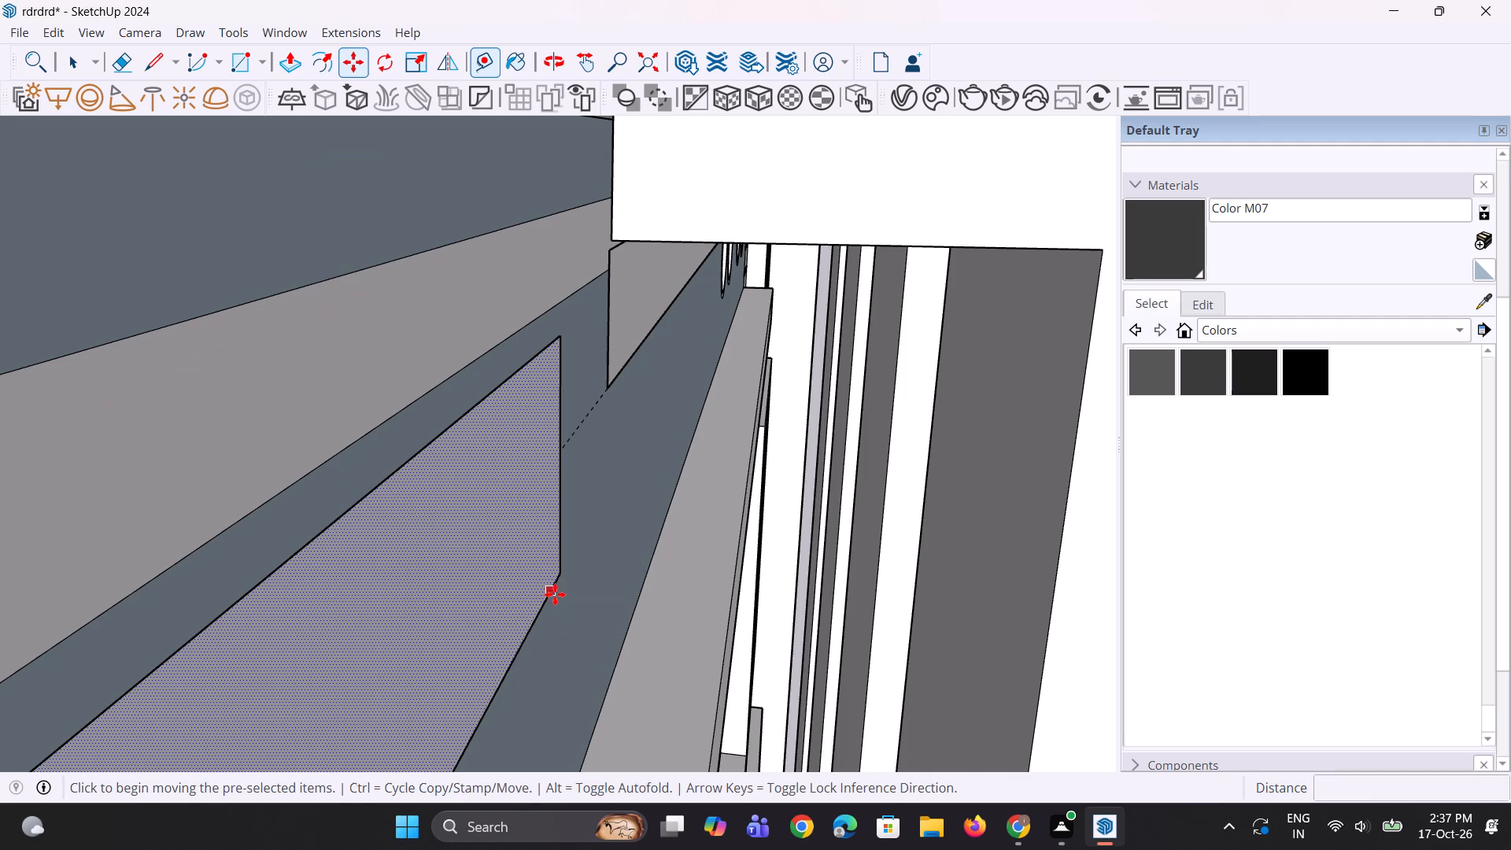
click(562, 571)
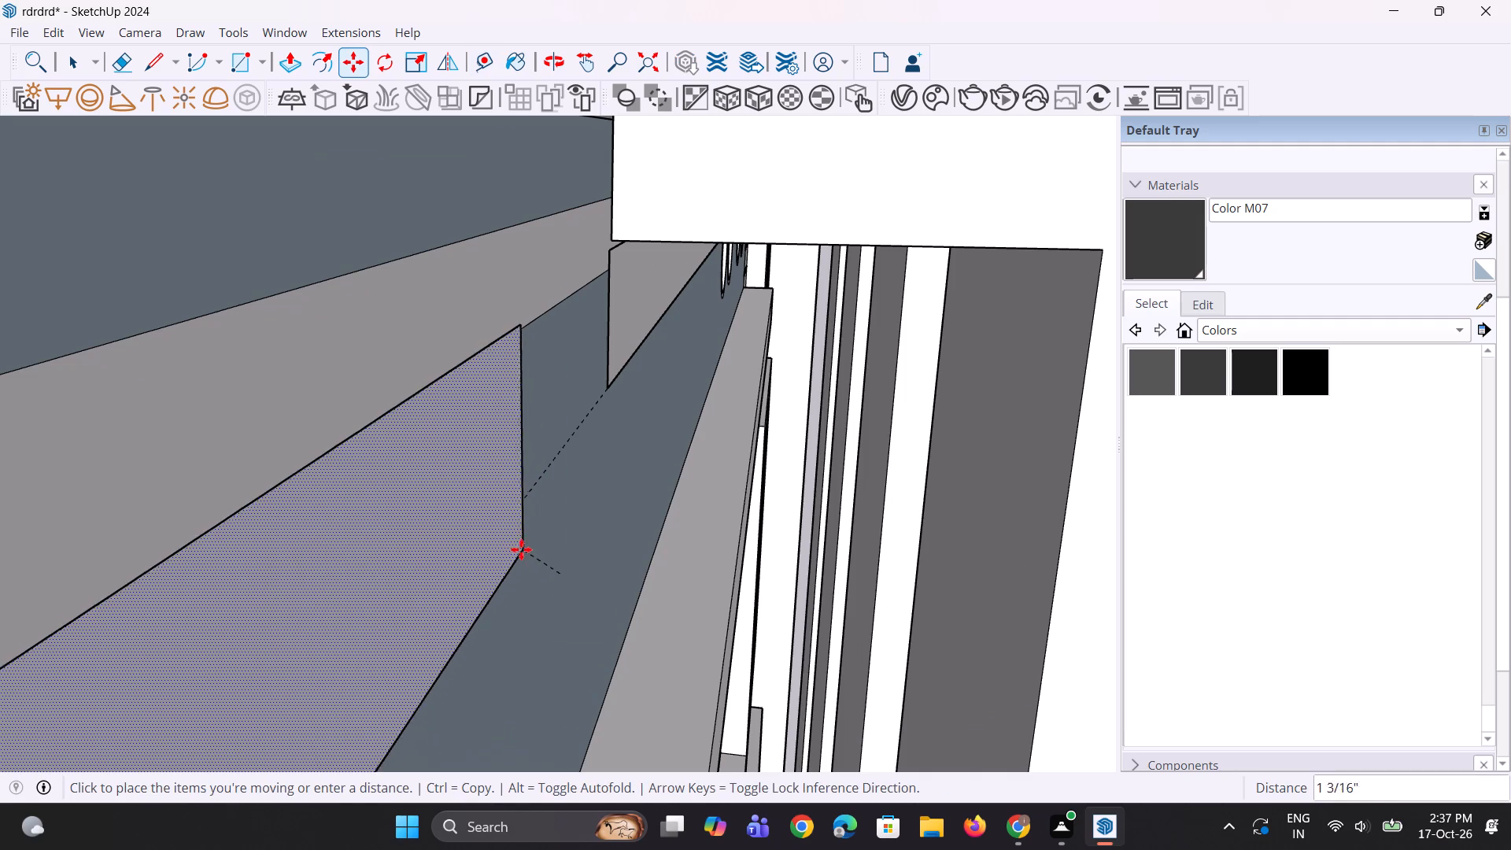
click(501, 538)
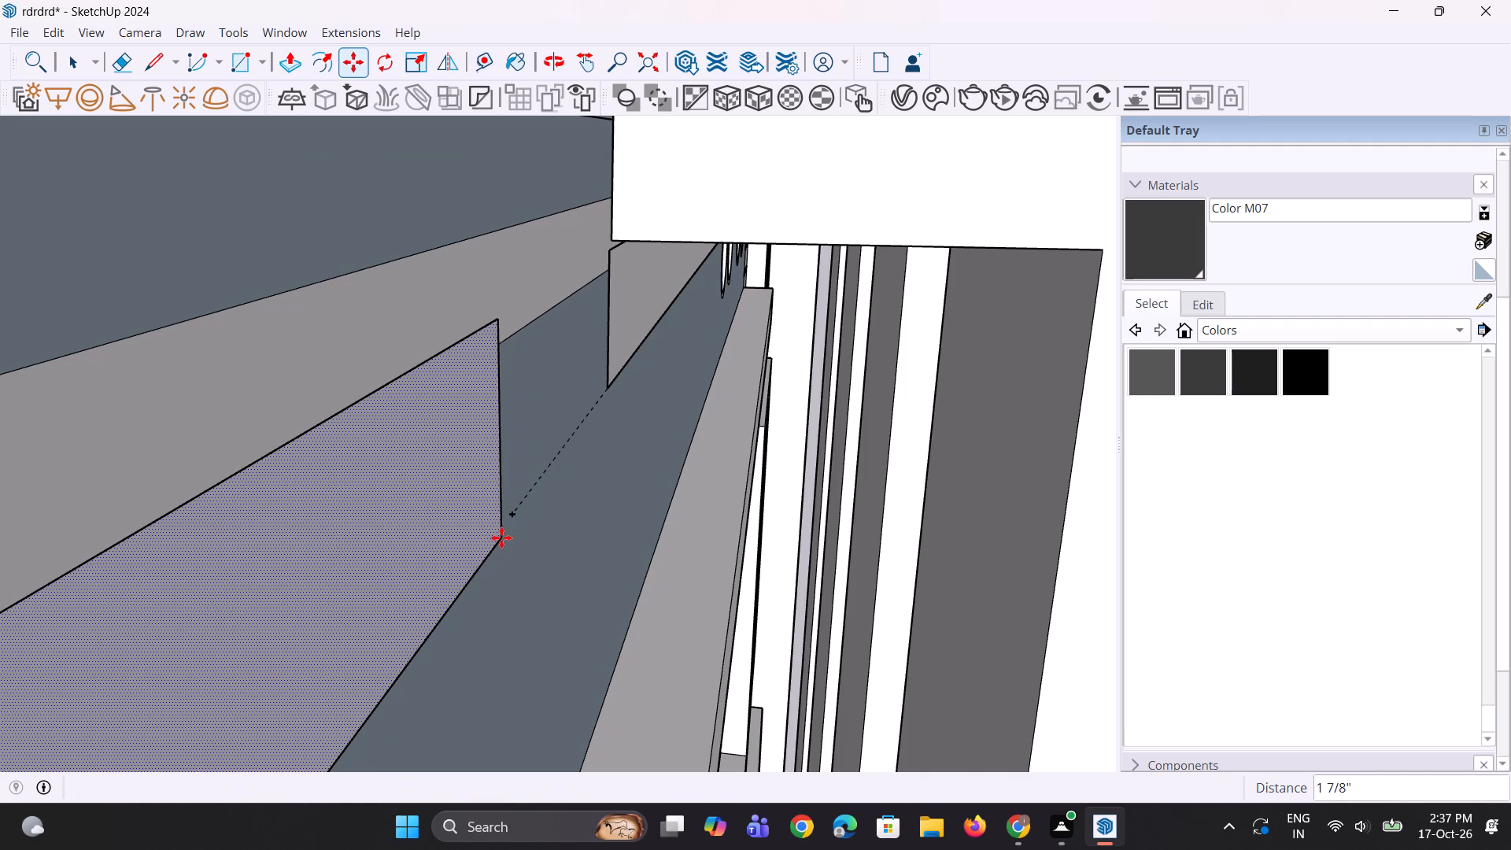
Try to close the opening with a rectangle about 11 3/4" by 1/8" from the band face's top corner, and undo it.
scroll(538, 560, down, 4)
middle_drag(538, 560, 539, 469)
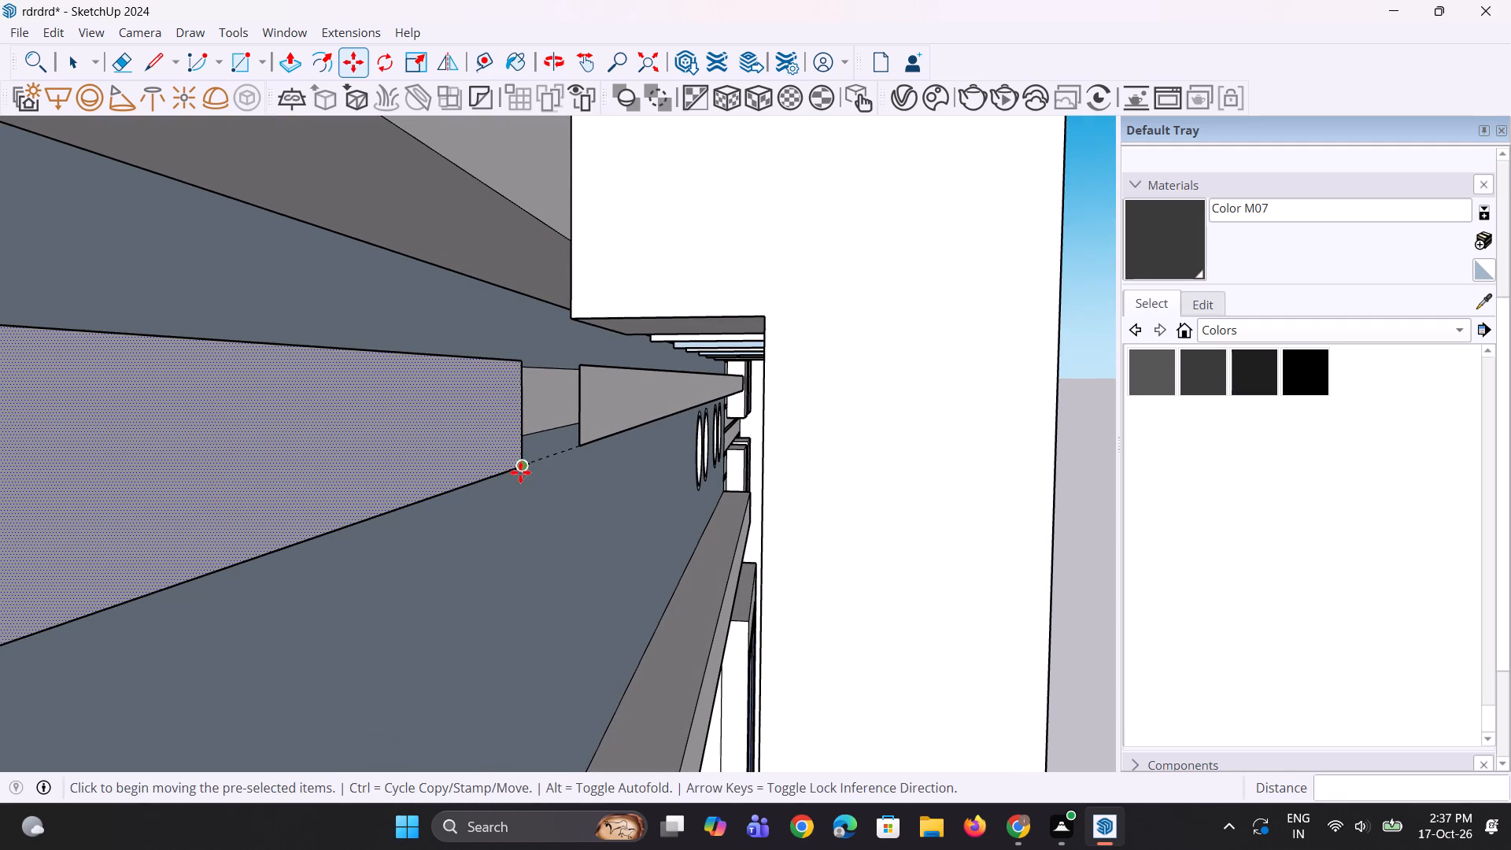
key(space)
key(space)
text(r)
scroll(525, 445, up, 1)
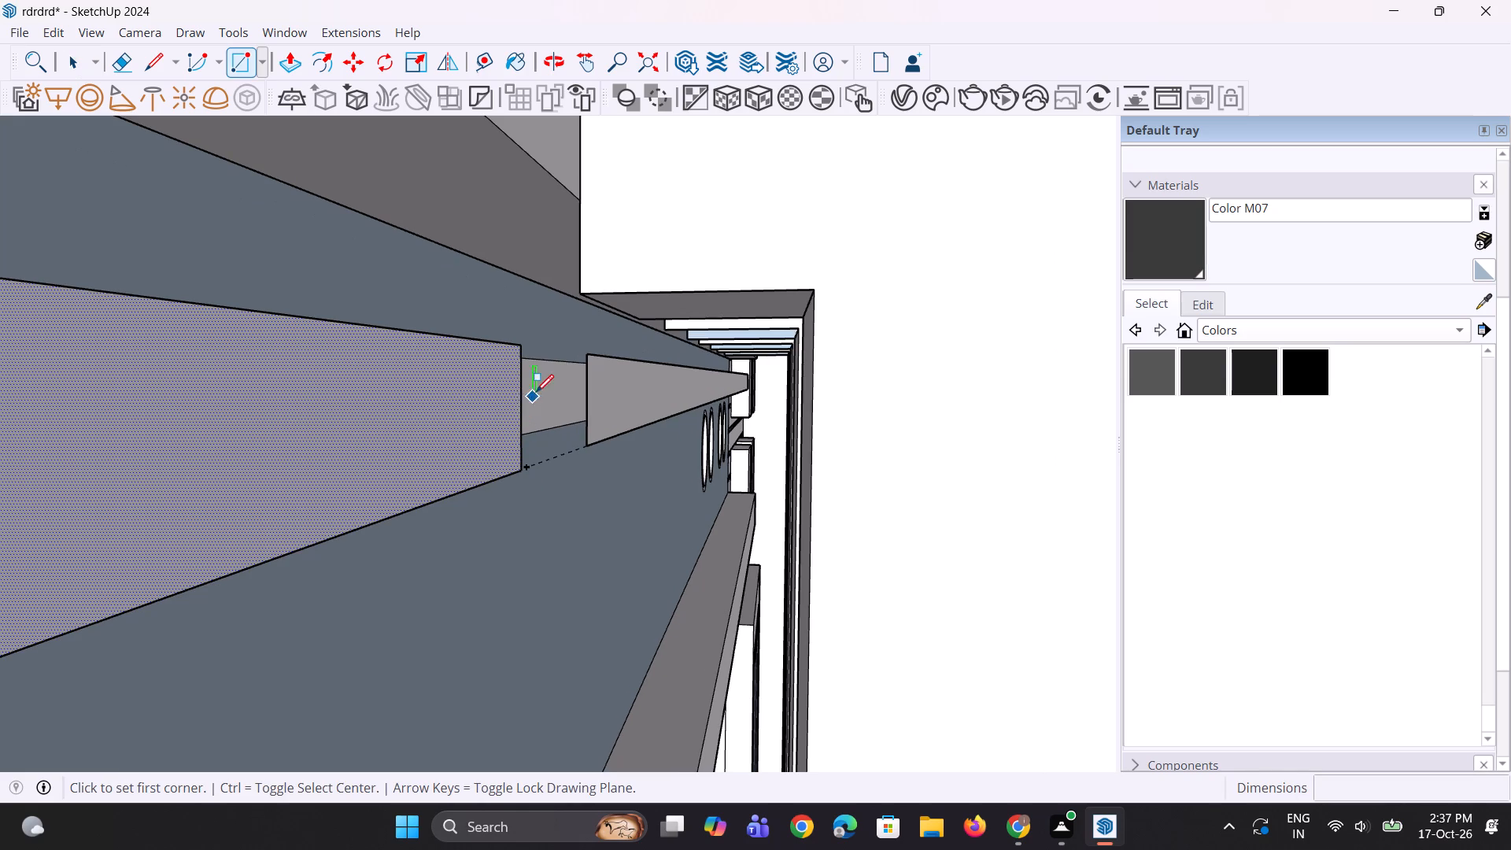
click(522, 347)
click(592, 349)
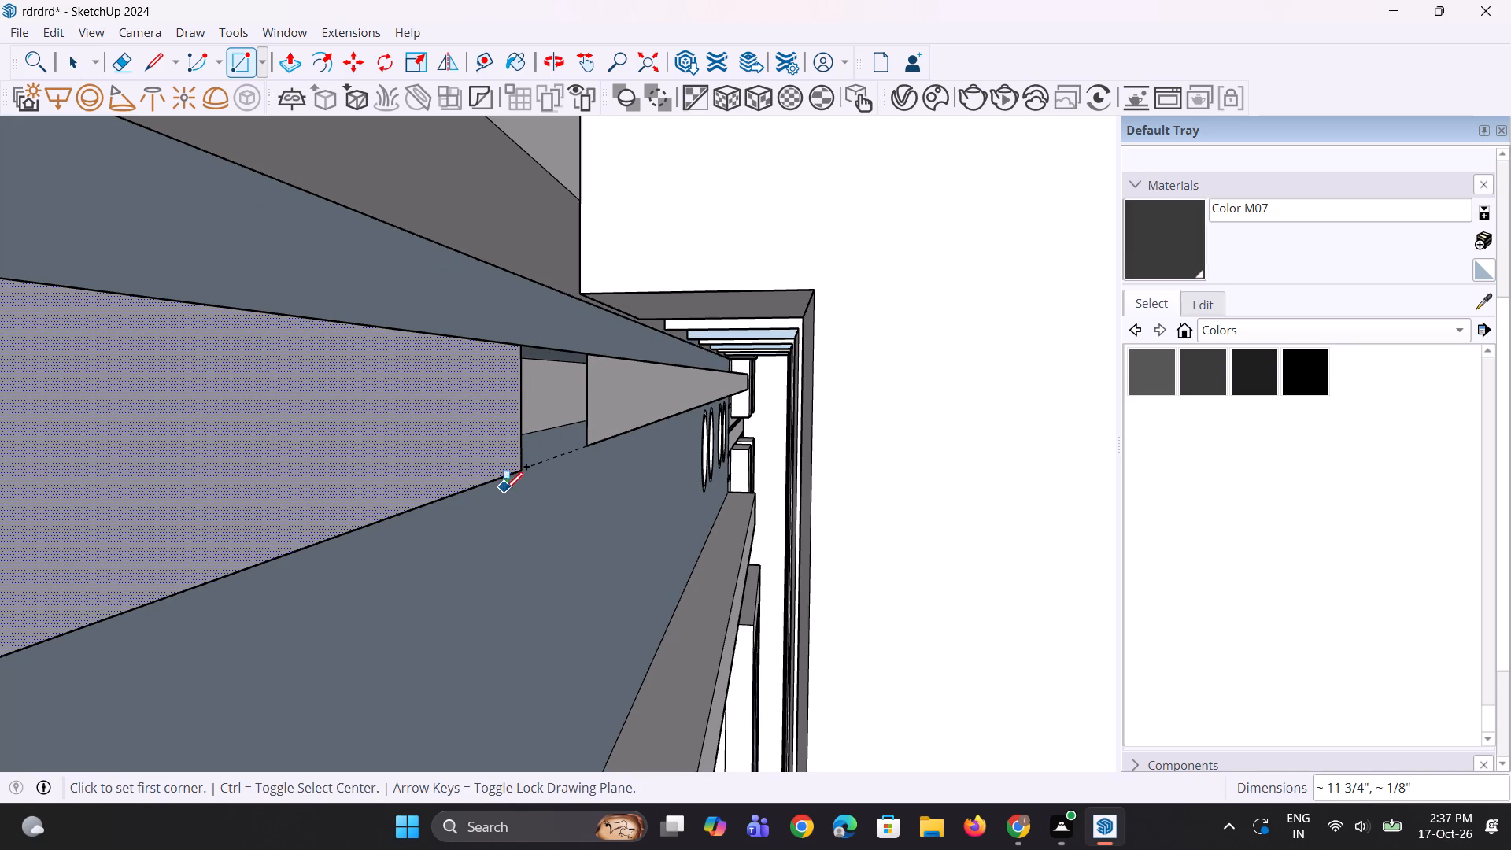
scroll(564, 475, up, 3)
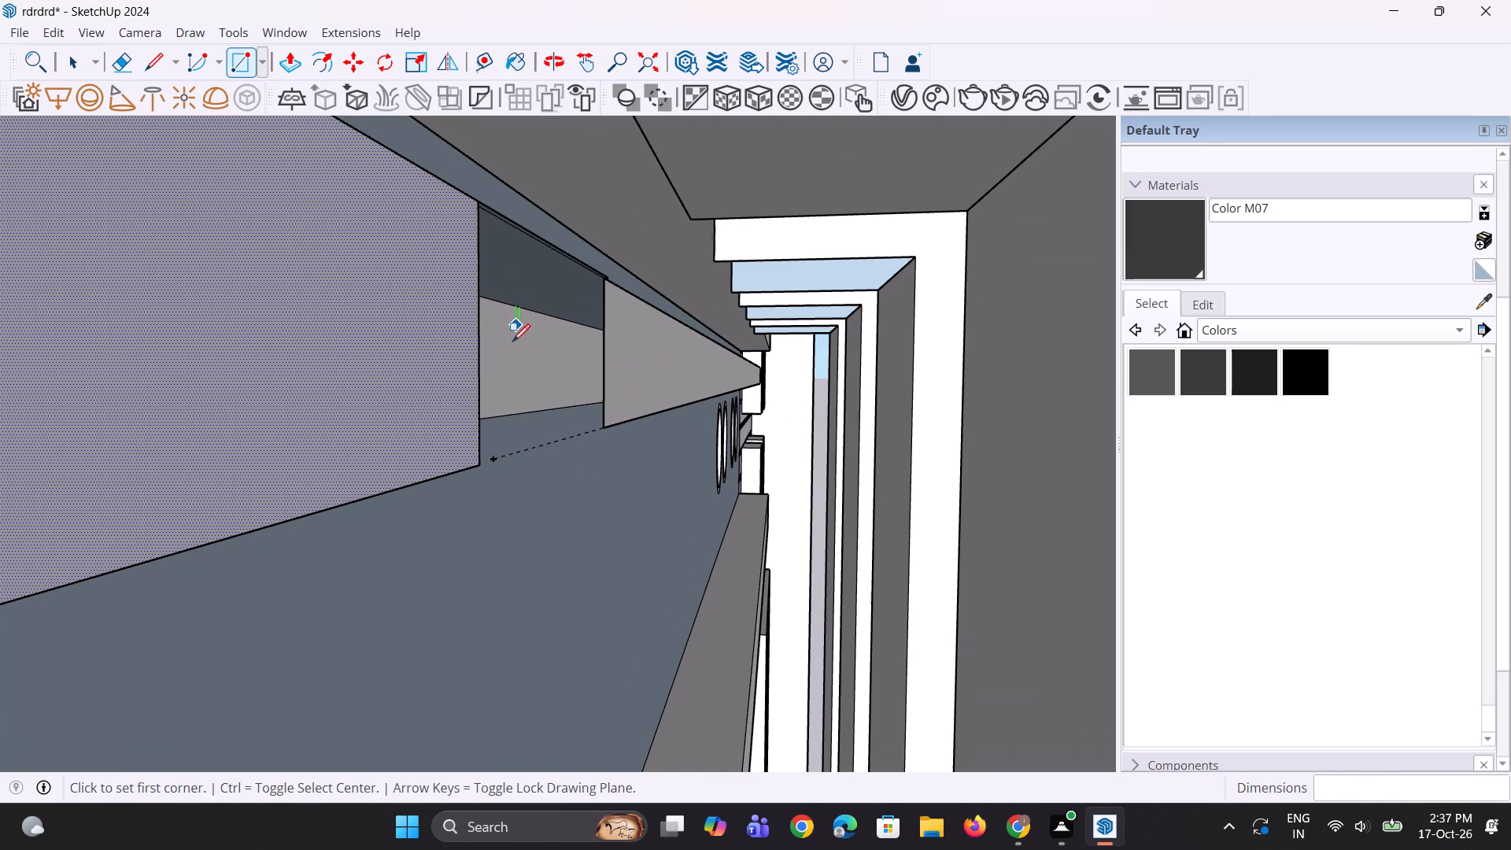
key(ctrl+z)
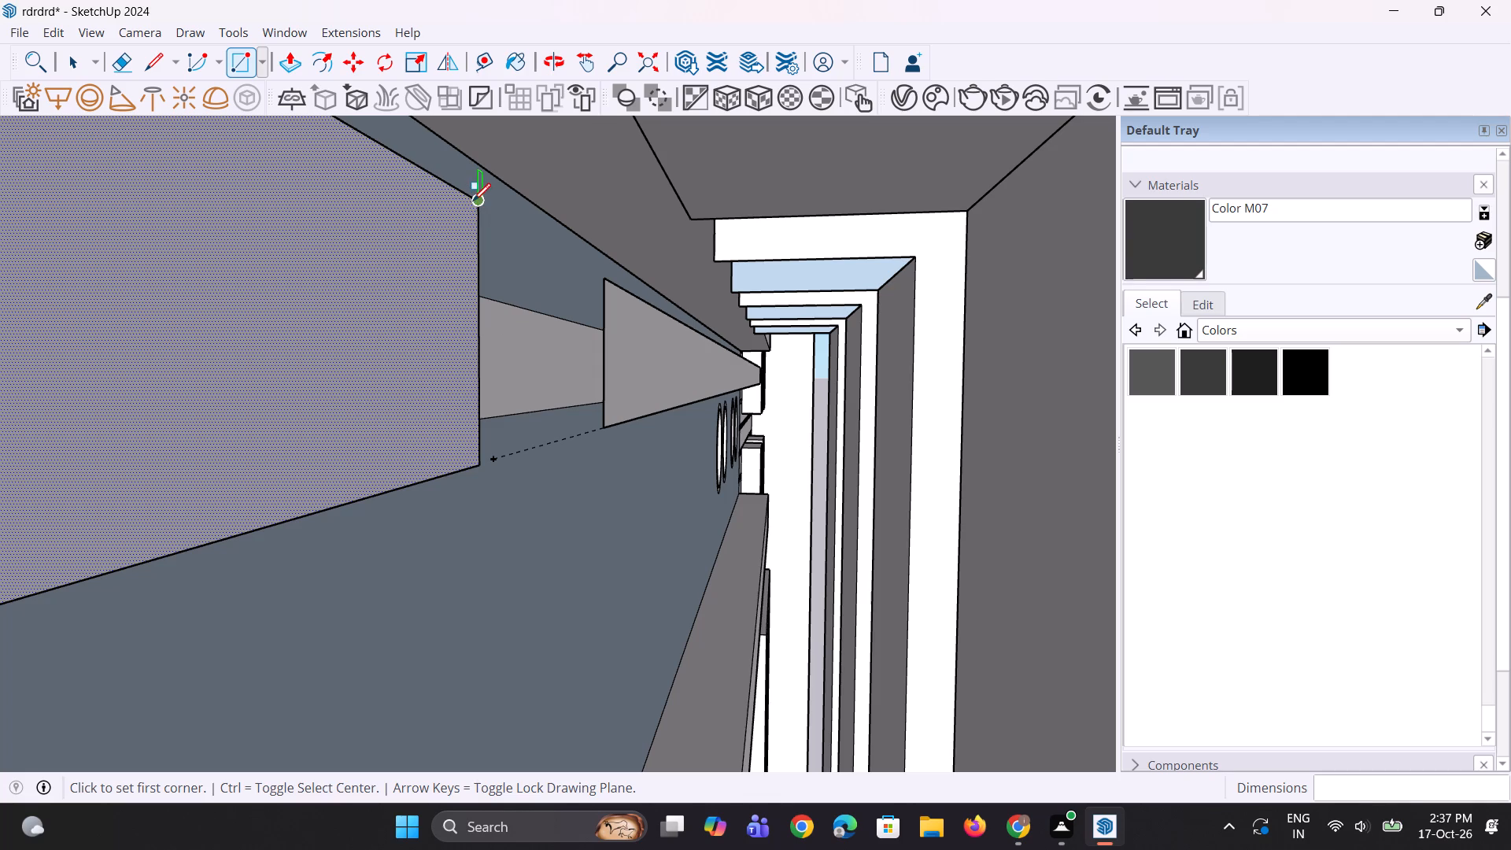
Fill the opening with a rectangle from the band face's top corner to the return face's bottom corner.
click(475, 201)
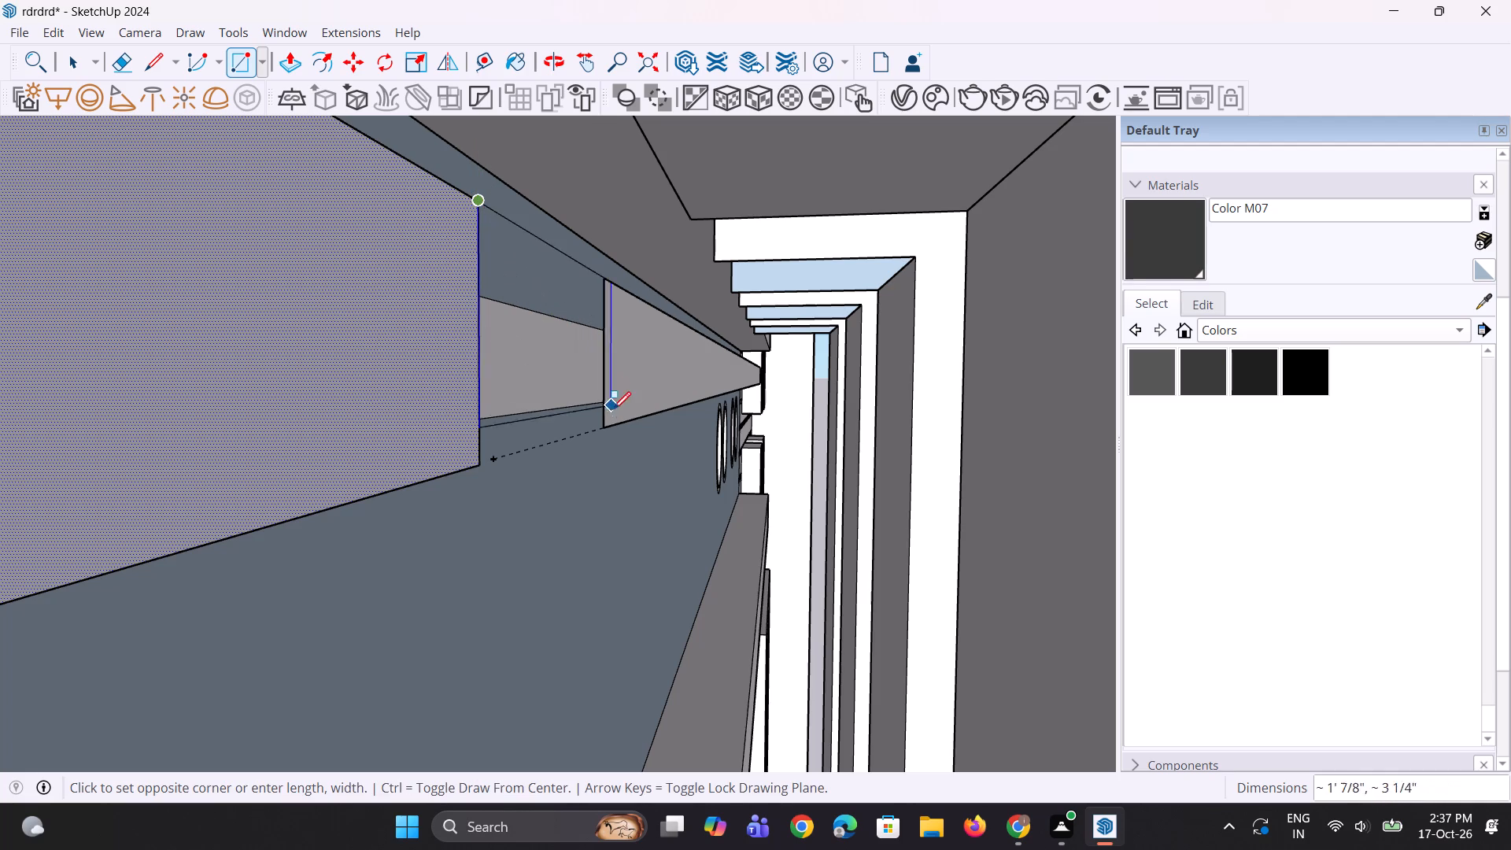
click(604, 426)
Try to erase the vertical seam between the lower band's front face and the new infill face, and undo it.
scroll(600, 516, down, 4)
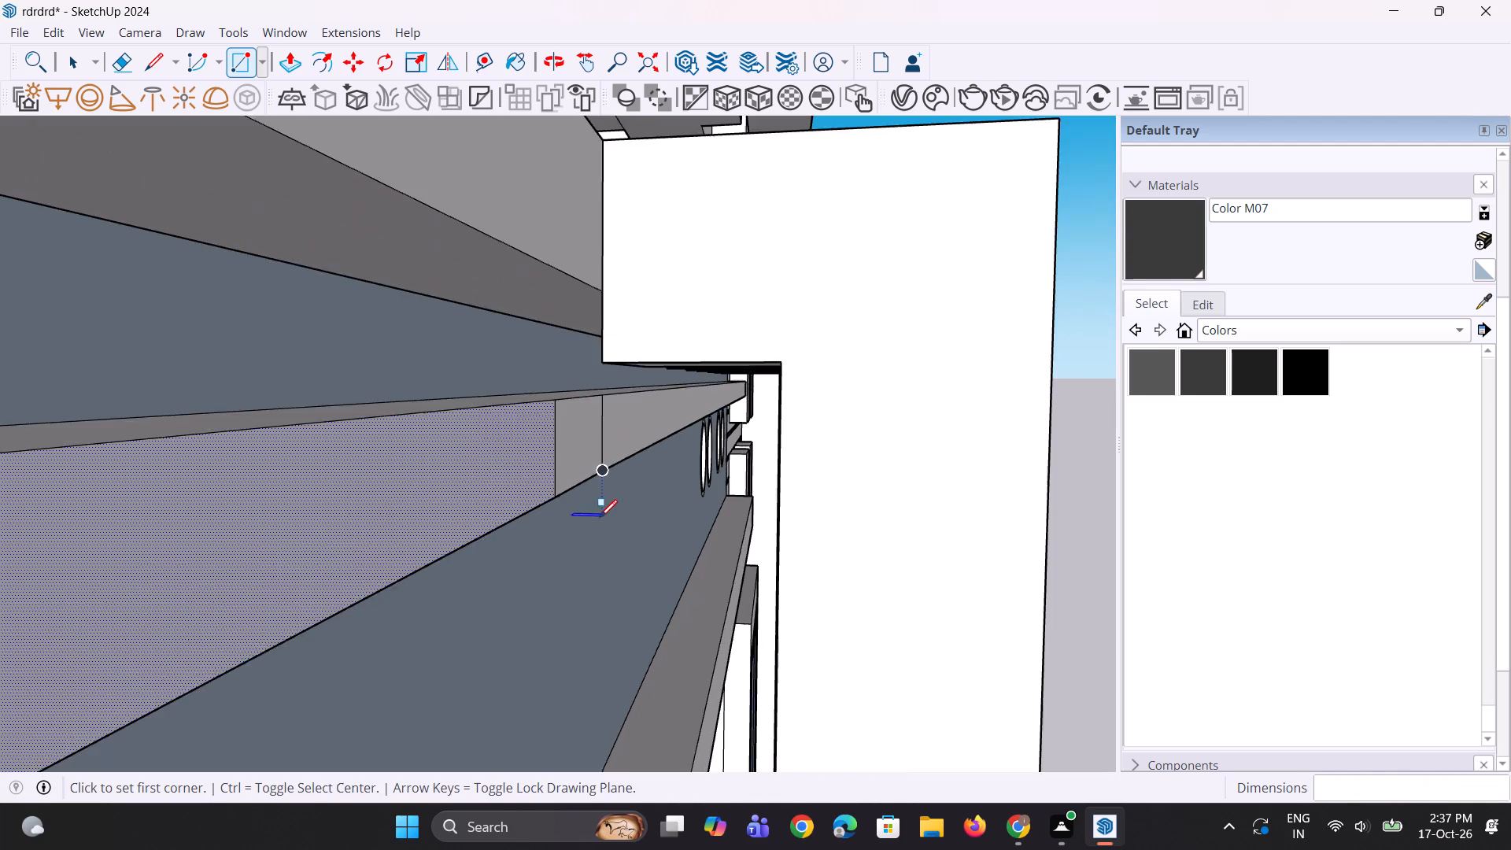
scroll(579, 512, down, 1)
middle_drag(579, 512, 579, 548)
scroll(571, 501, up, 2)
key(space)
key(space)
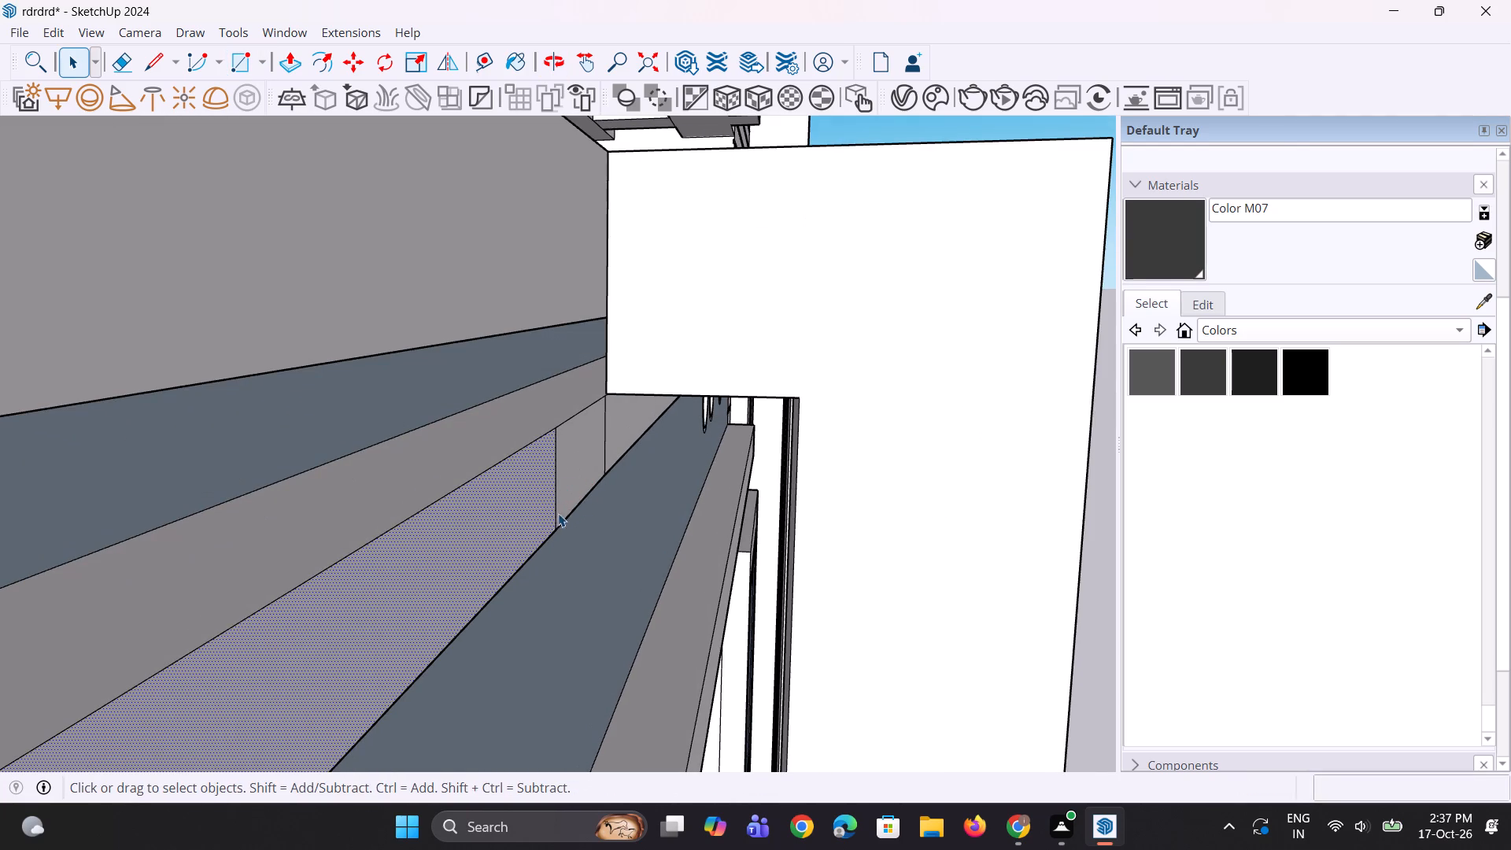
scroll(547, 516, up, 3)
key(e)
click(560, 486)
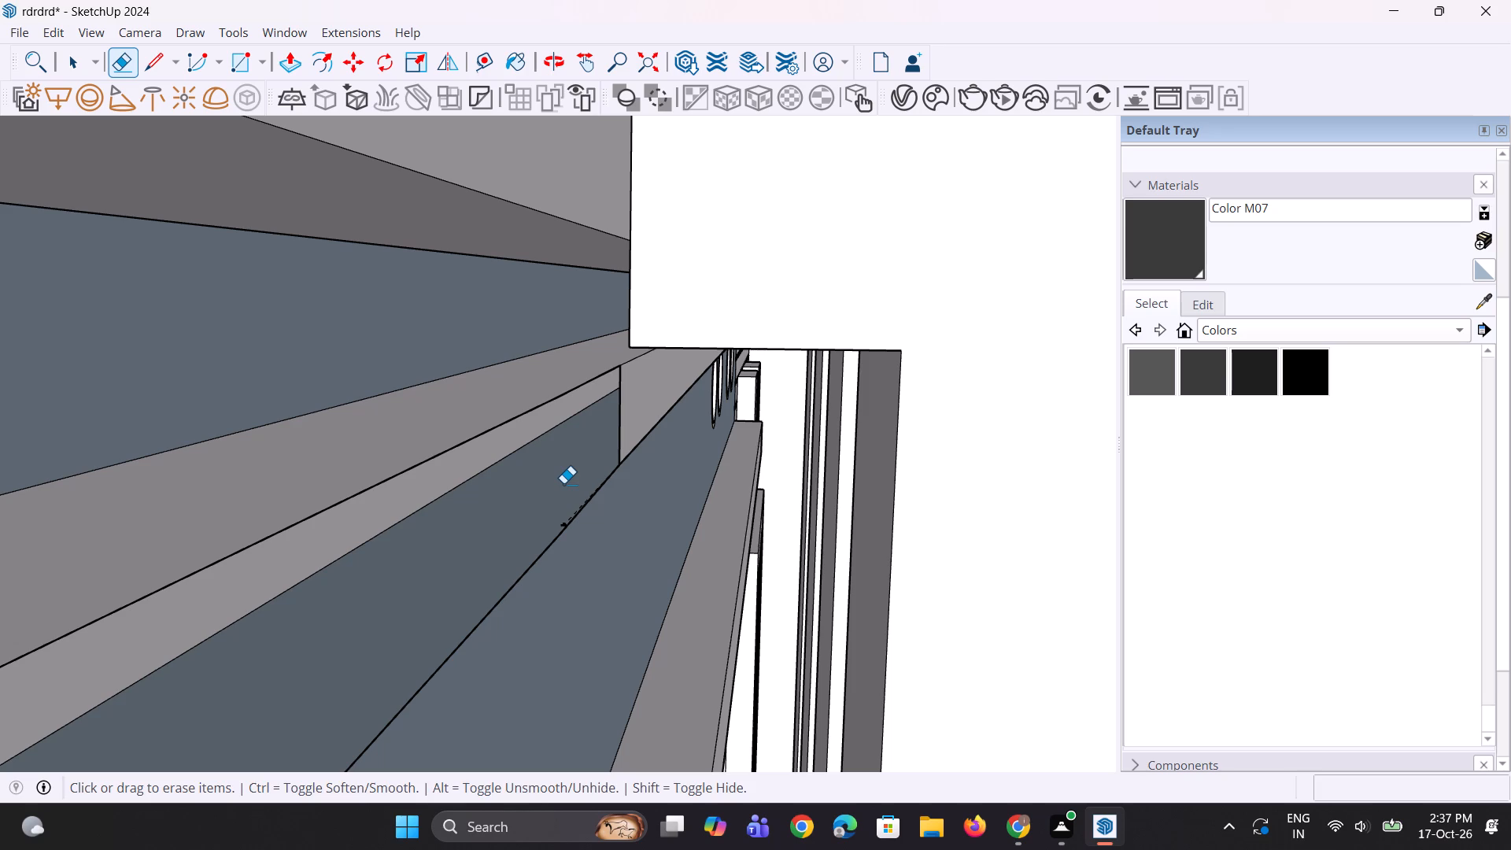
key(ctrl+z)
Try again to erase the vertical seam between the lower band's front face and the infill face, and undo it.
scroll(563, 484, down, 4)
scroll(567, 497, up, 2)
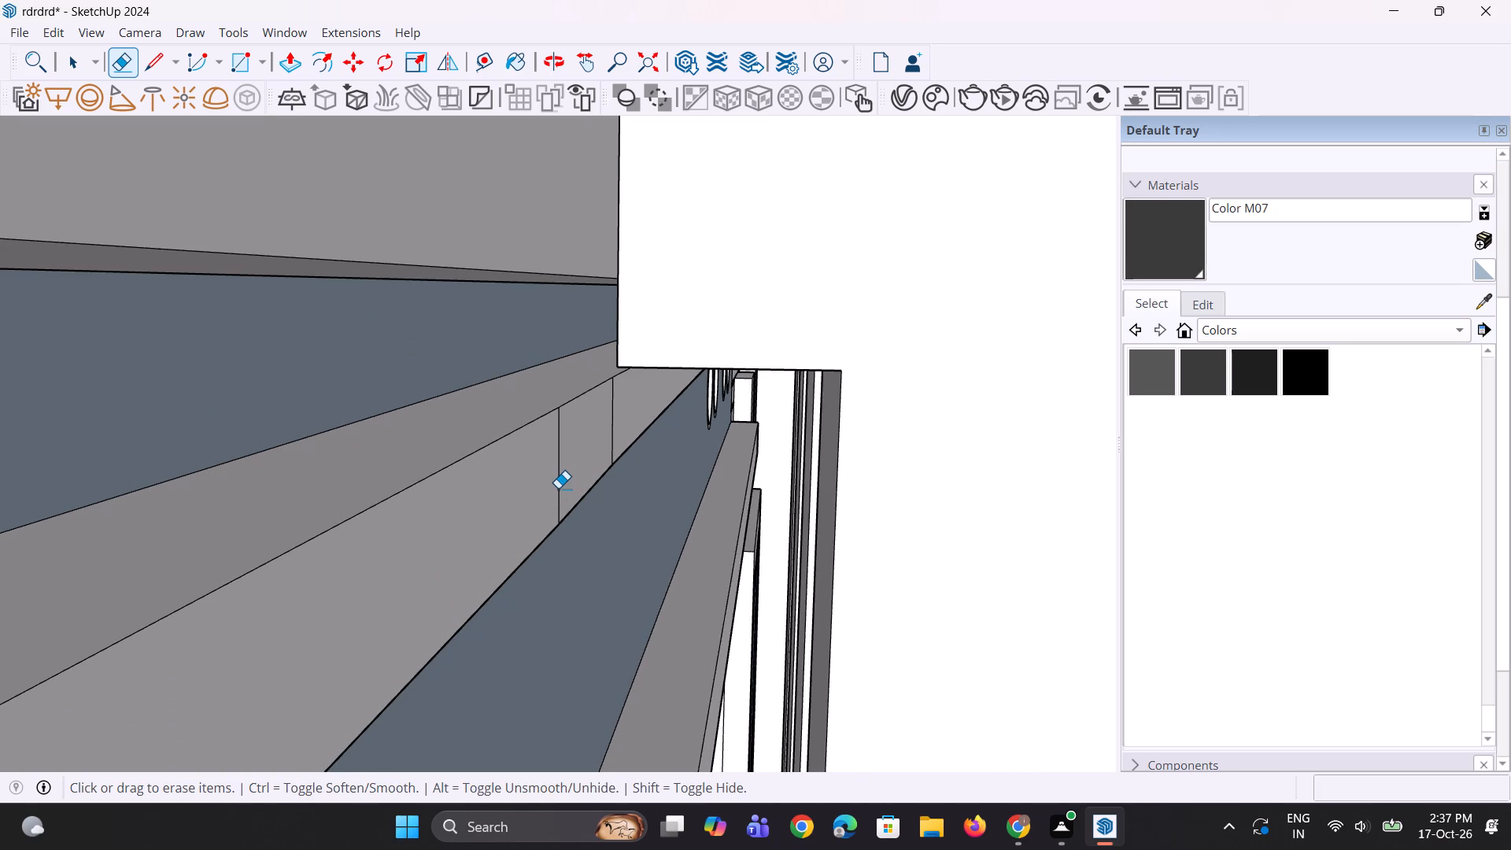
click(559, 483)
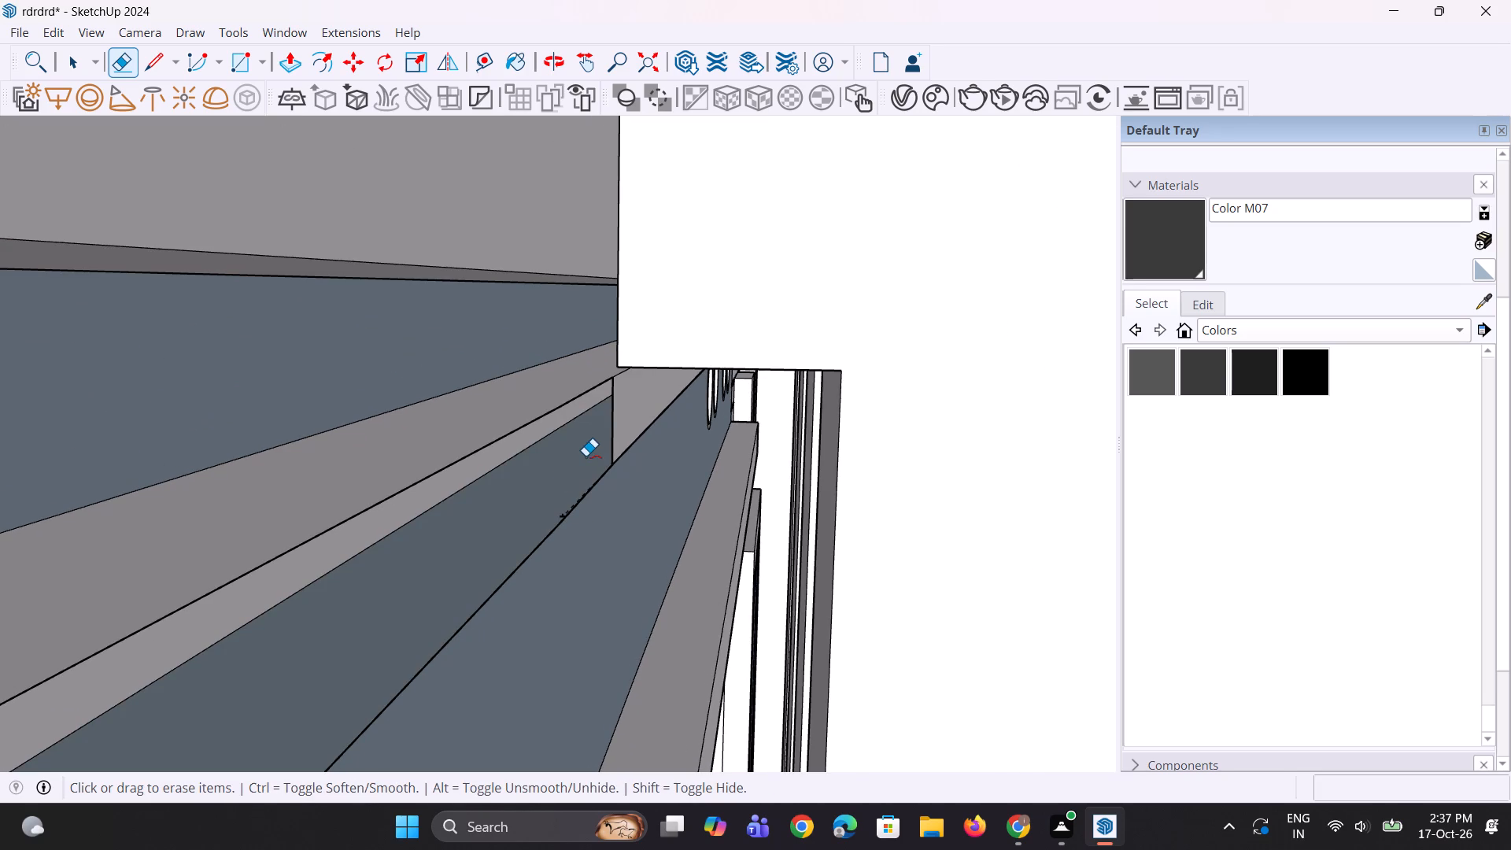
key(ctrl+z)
Erase the stray edges at the second band's front corner, both beneath the band and extending past its top corner.
scroll(572, 492, down, 17)
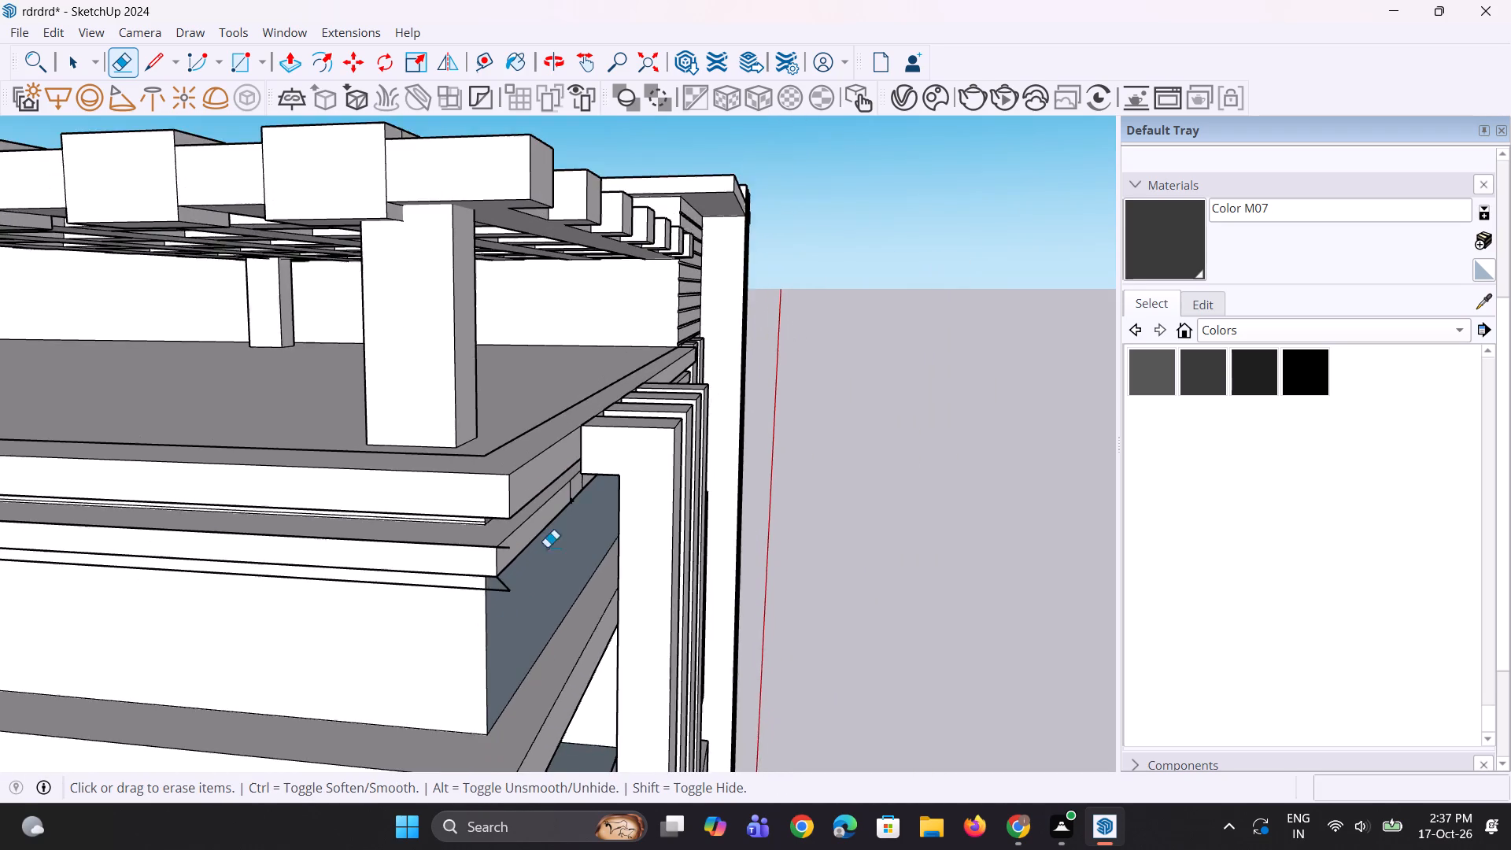
middle_drag(487, 663, 306, 681)
scroll(293, 615, up, 1)
click(248, 585)
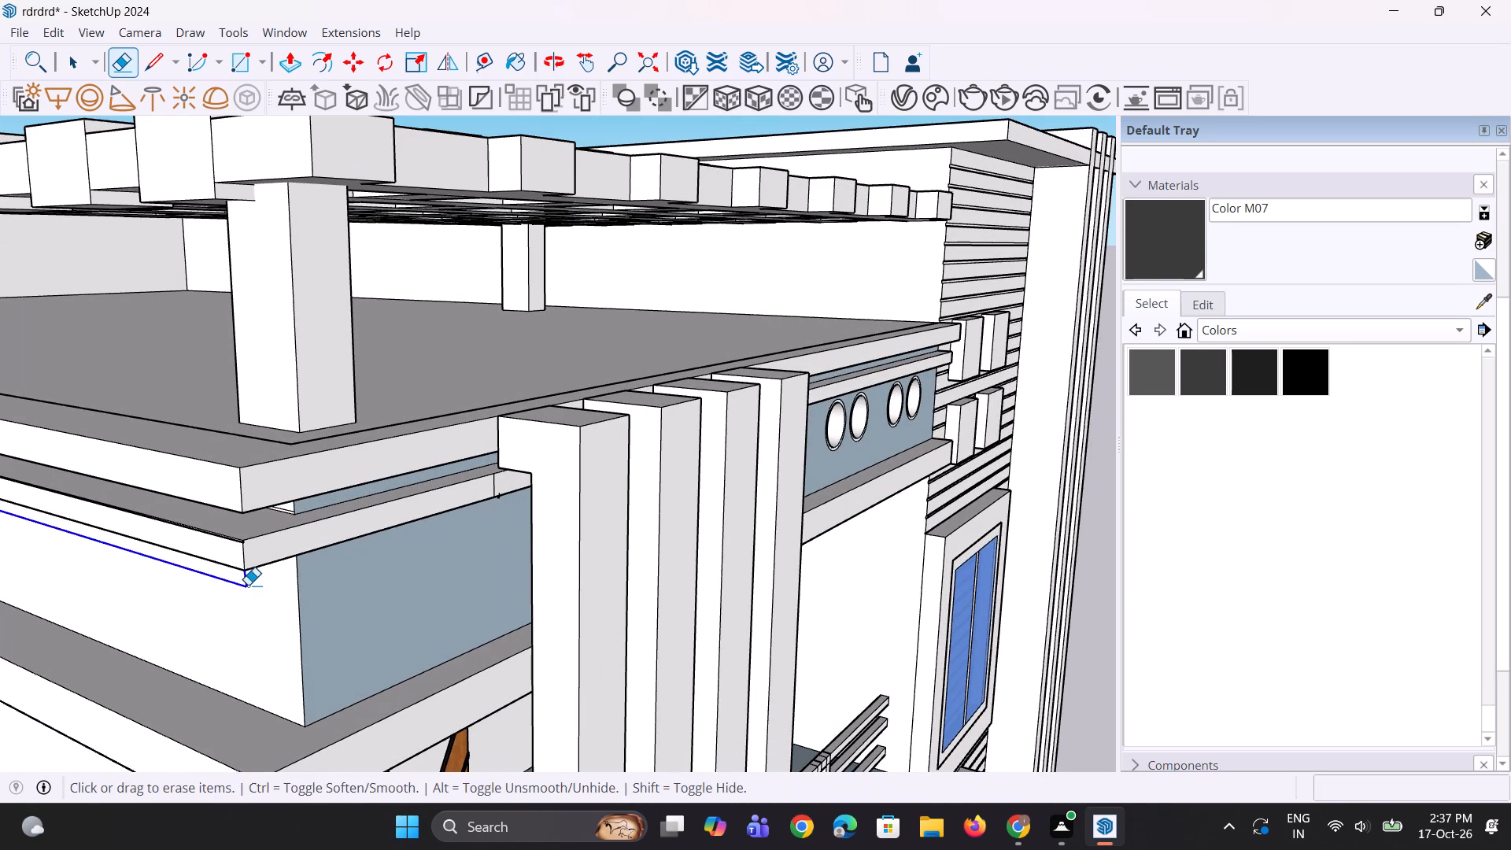
middle_drag(284, 573, 607, 570)
scroll(724, 566, down, 3)
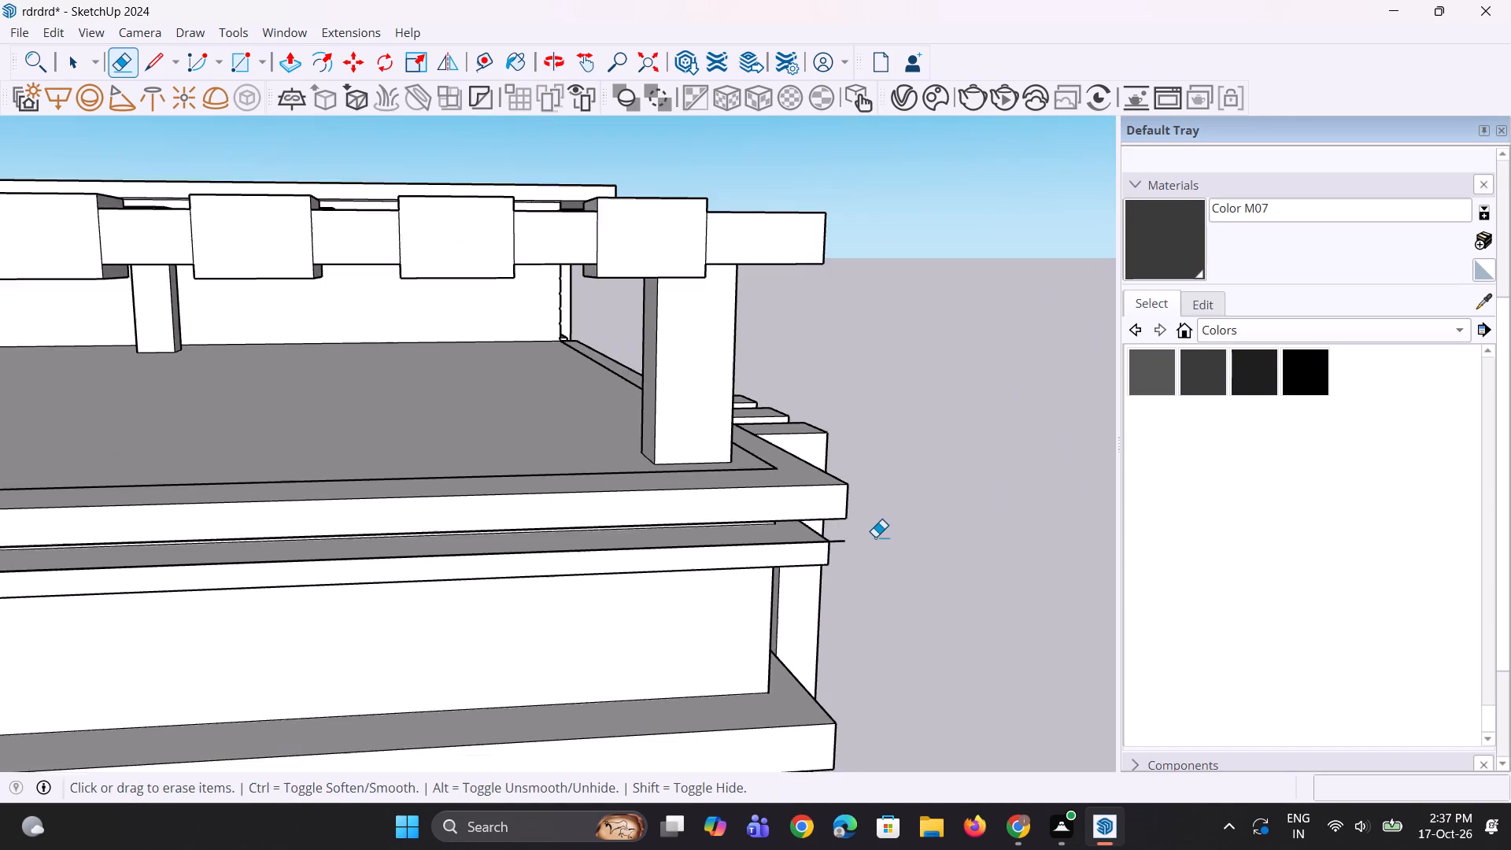
scroll(876, 536, up, 4)
click(759, 559)
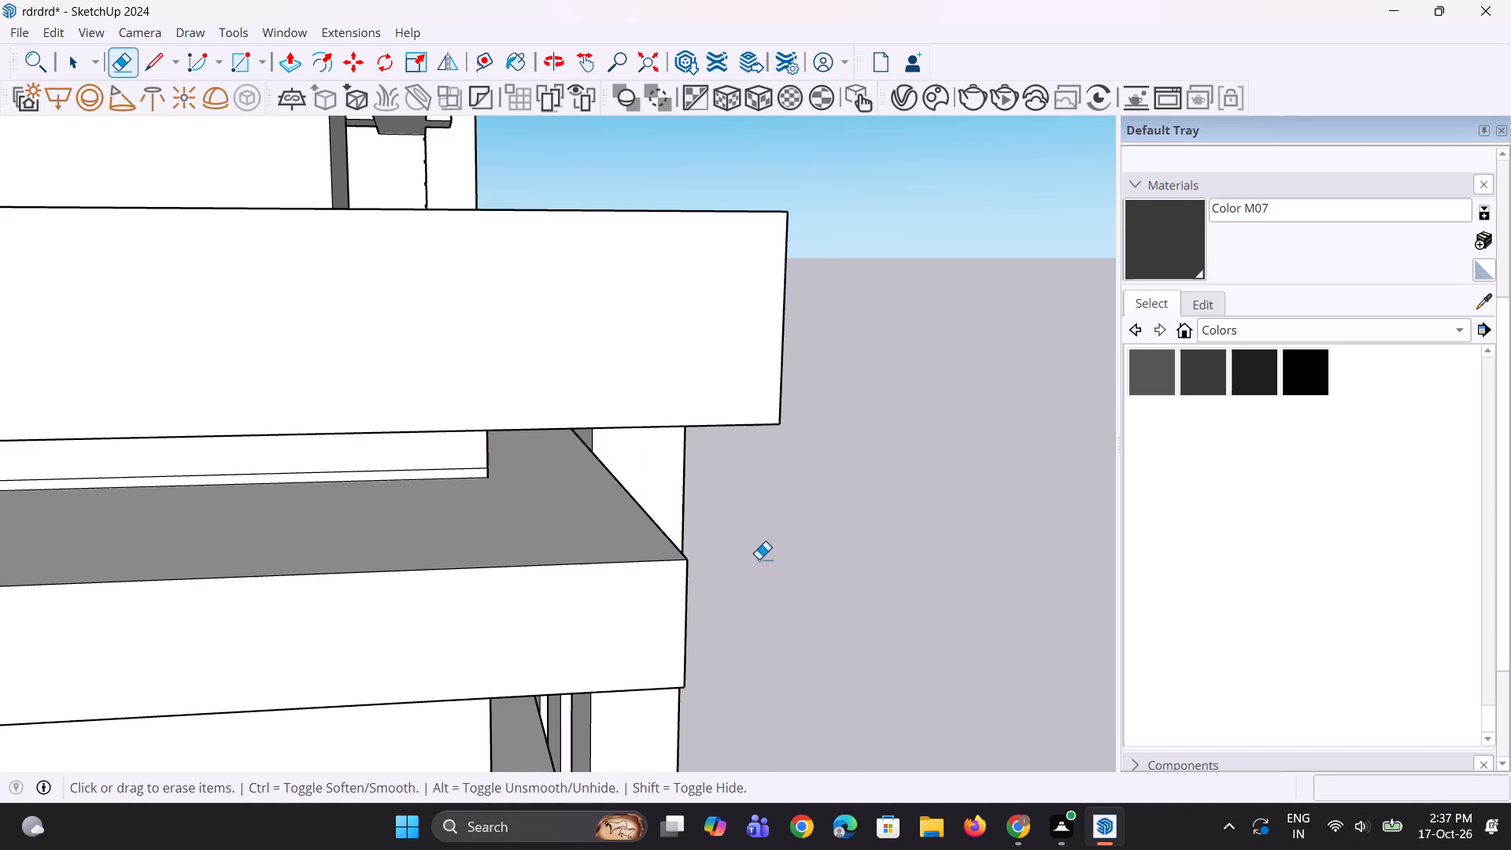
key(ctrl+z)
scroll(700, 576, up, 1)
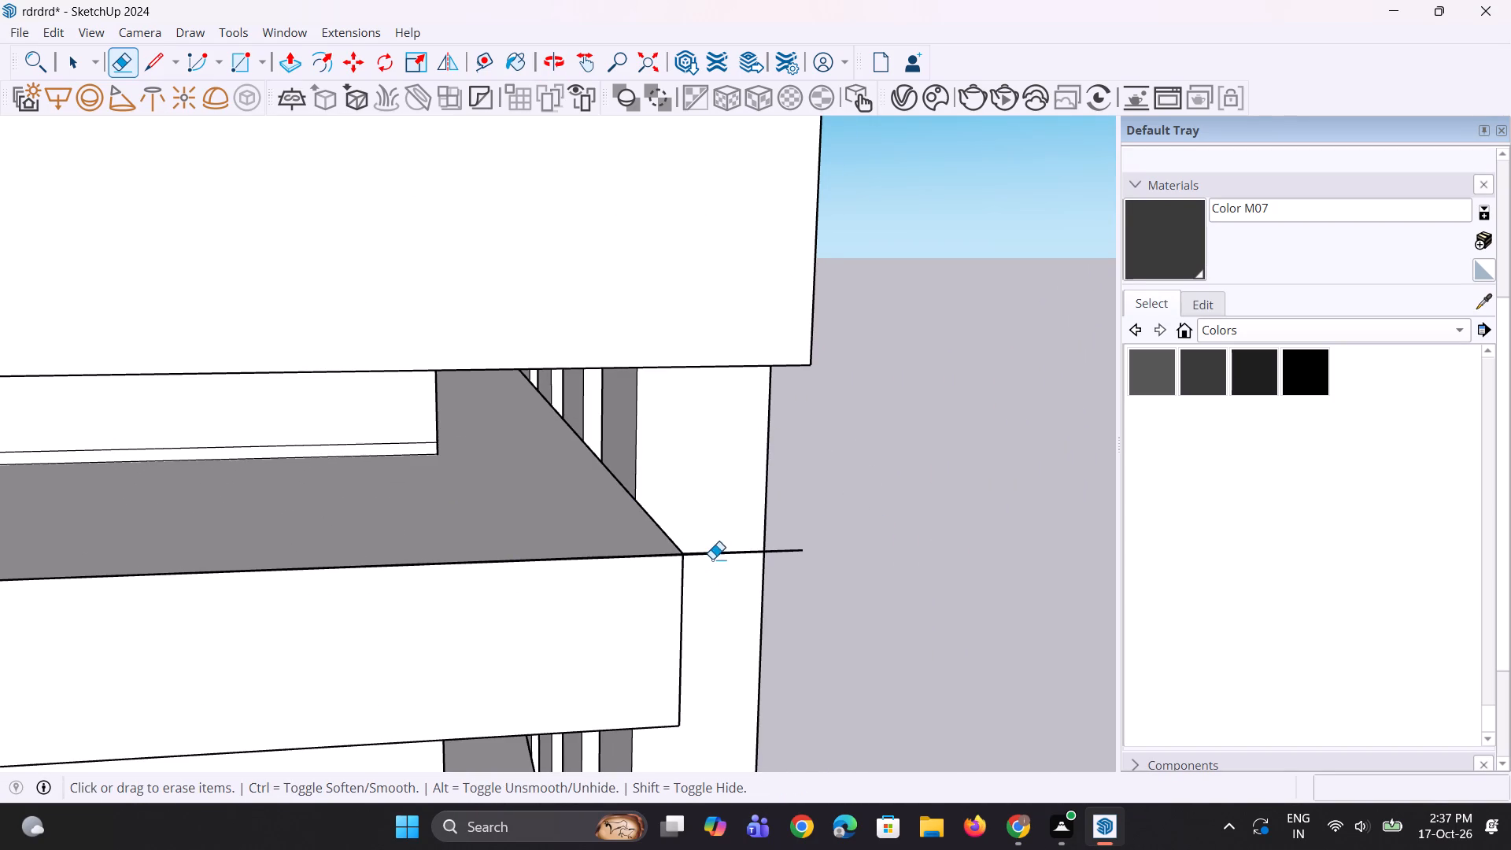
click(713, 556)
click(737, 553)
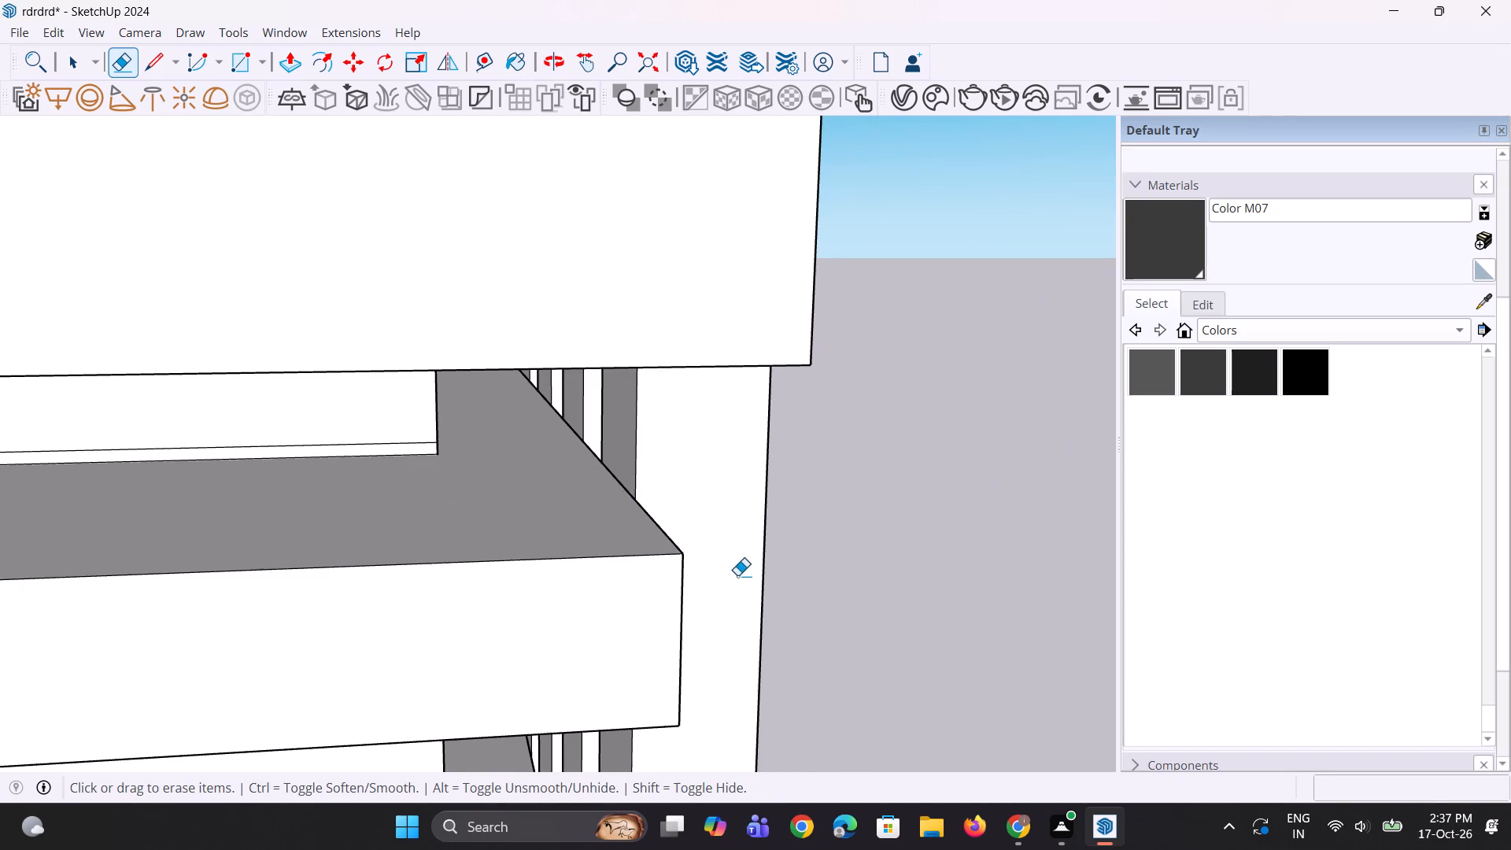
Push/Pull the wall face with the round openings outward by 4 3/16".
scroll(740, 590, down, 14)
middle_drag(759, 582, 212, 550)
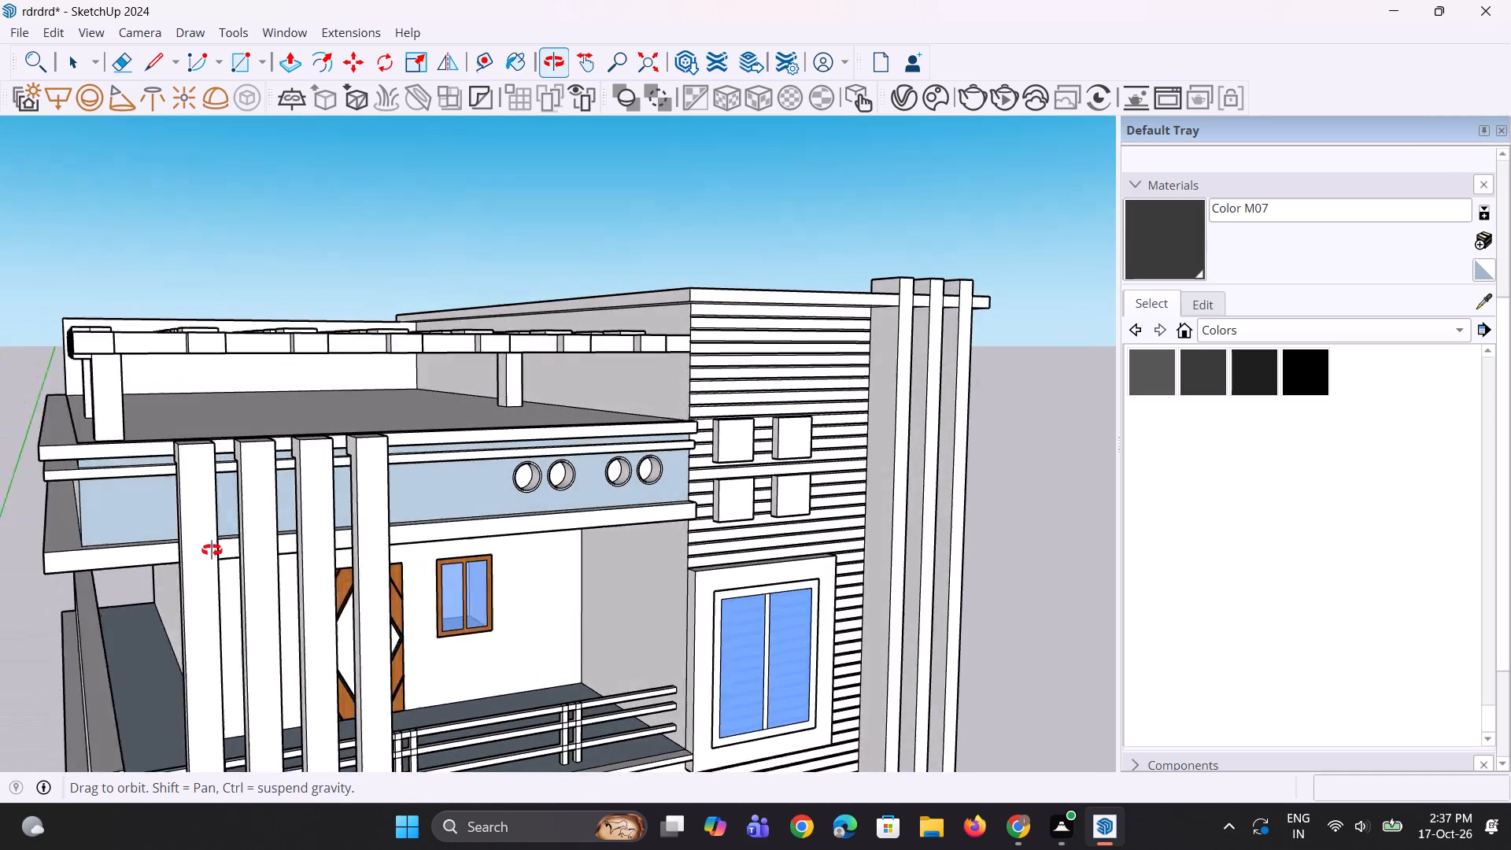
middle_drag(212, 550, 207, 550)
scroll(360, 469, up, 2)
scroll(490, 514, up, 1)
scroll(512, 536, down, 7)
middle_drag(229, 560, 289, 492)
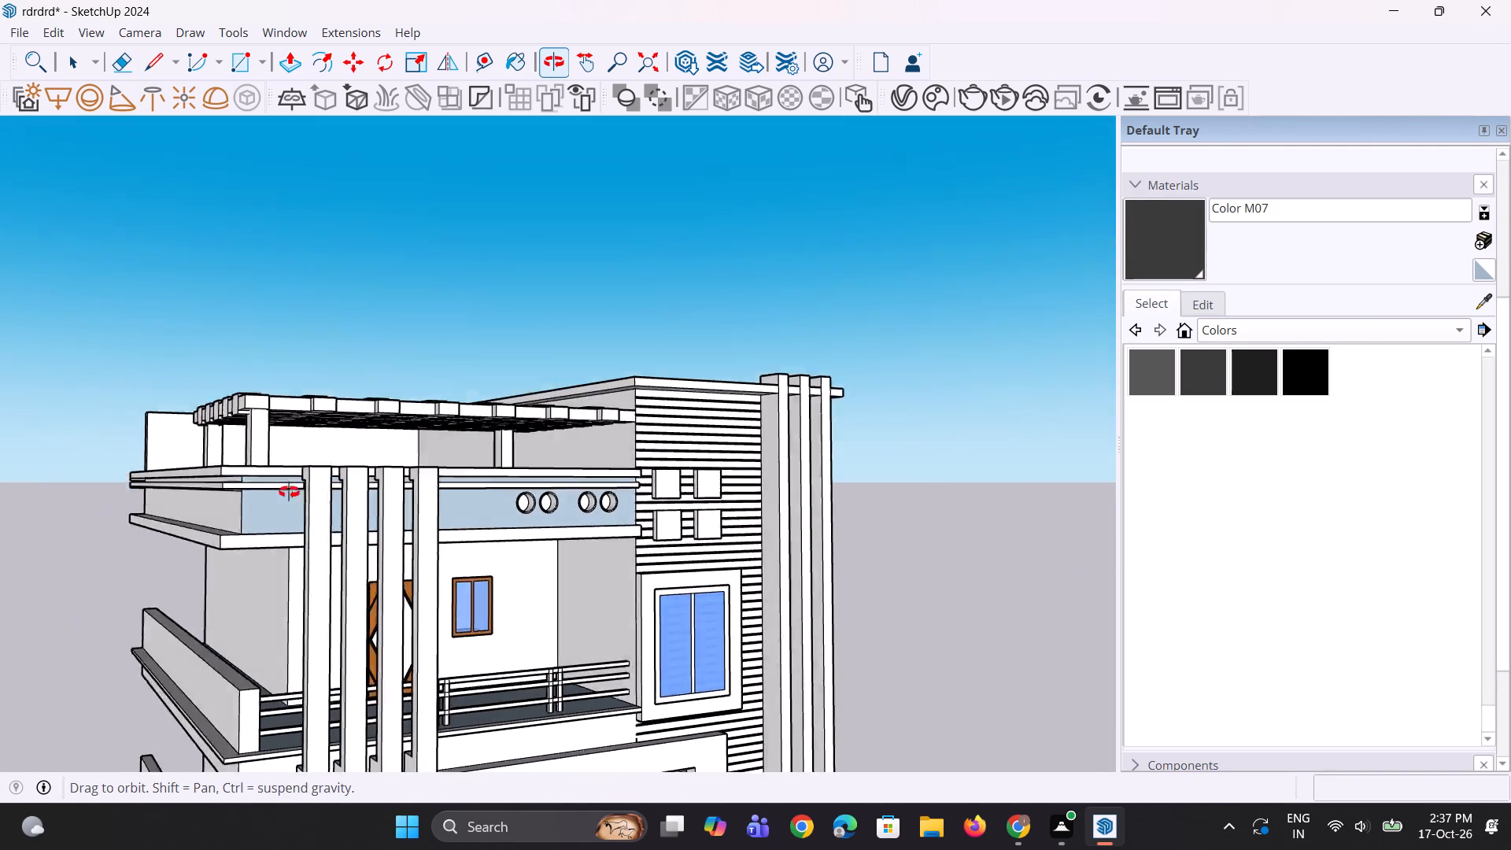
middle_drag(289, 492, 94, 555)
scroll(393, 519, up, 5)
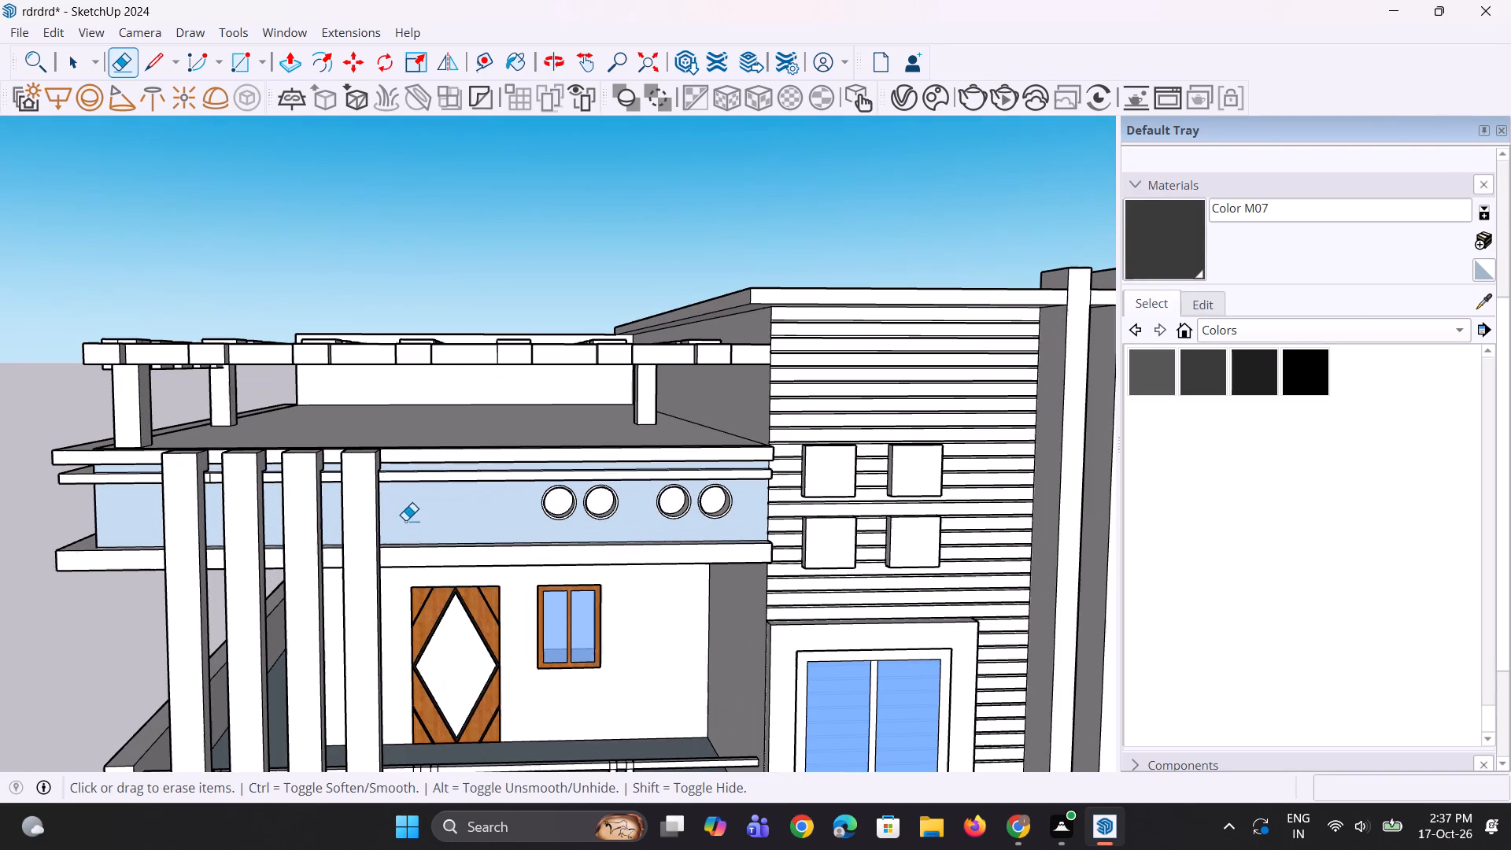
key(p)
click(471, 519)
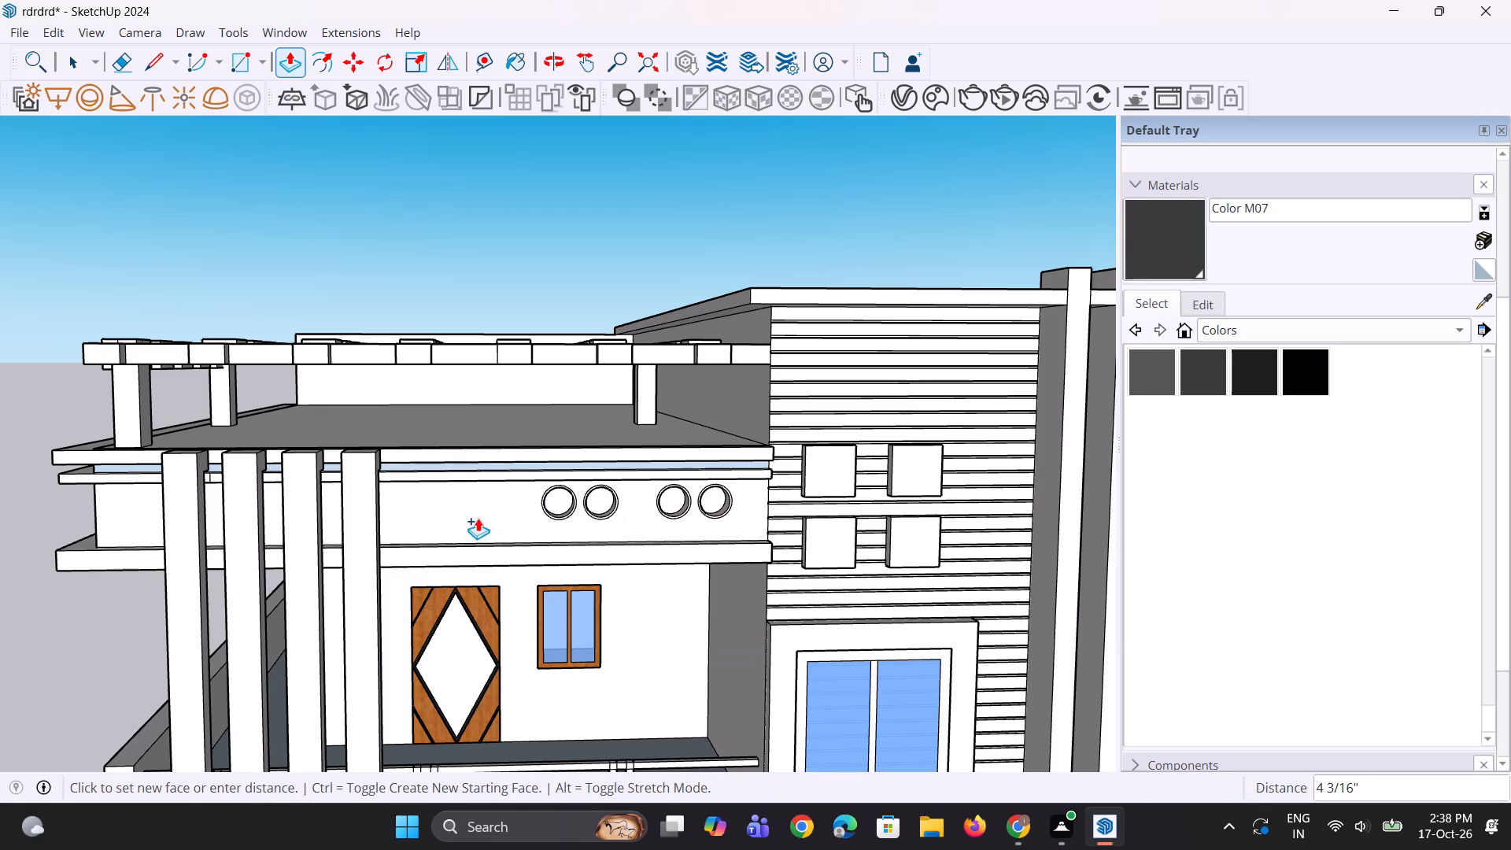
click(478, 518)
Erase the leftover seam lines on the adjoining side face near the wall's corner, below the second band.
middle_drag(168, 571, 533, 525)
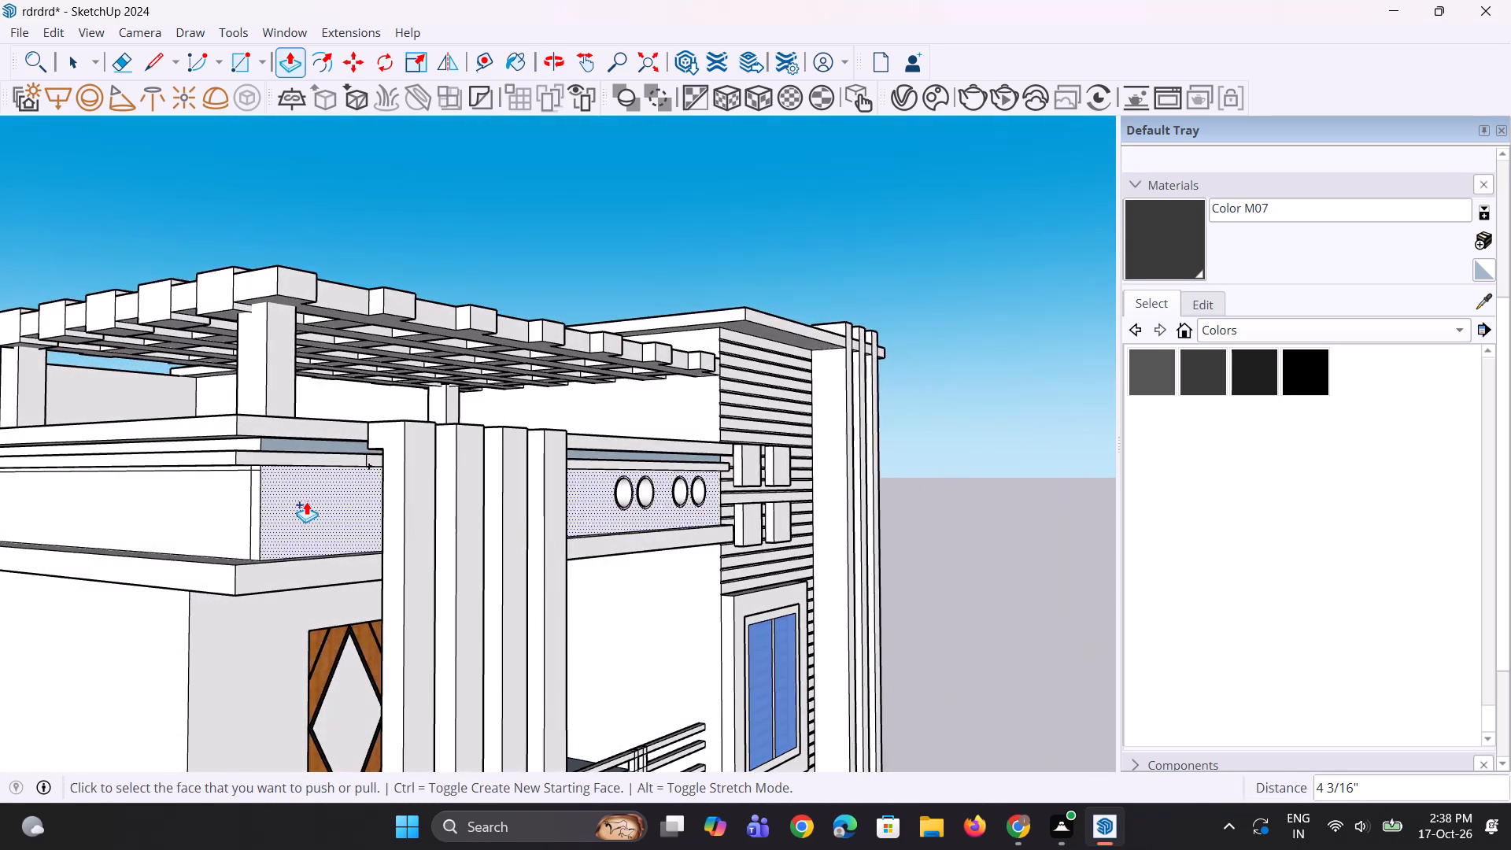
scroll(306, 501, up, 2)
scroll(231, 501, up, 5)
middle_drag(262, 476, 287, 470)
scroll(258, 436, up, 3)
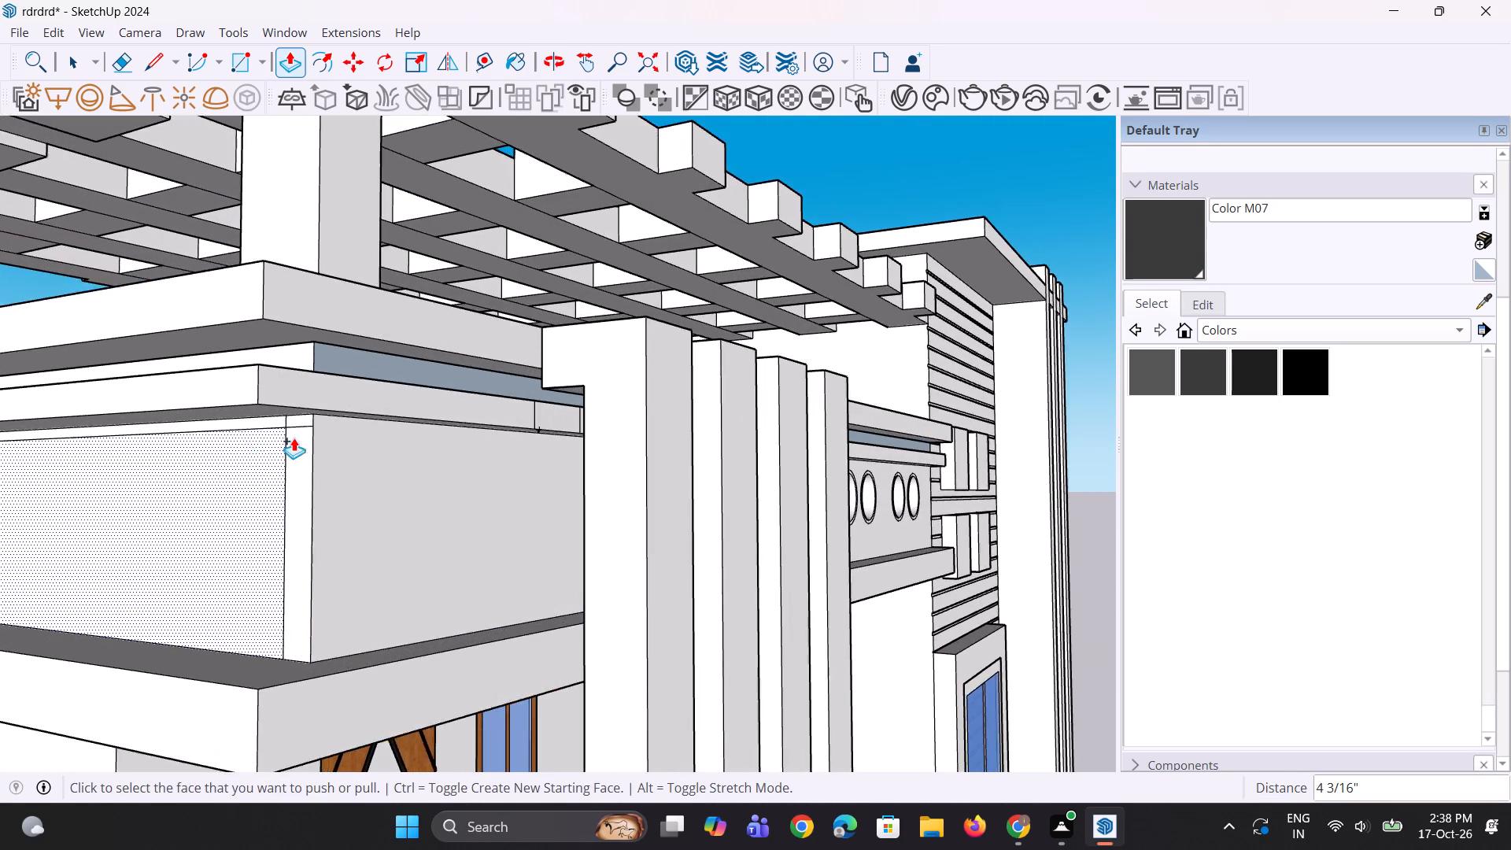
scroll(294, 438, up, 1)
key(e)
click(305, 426)
click(285, 427)
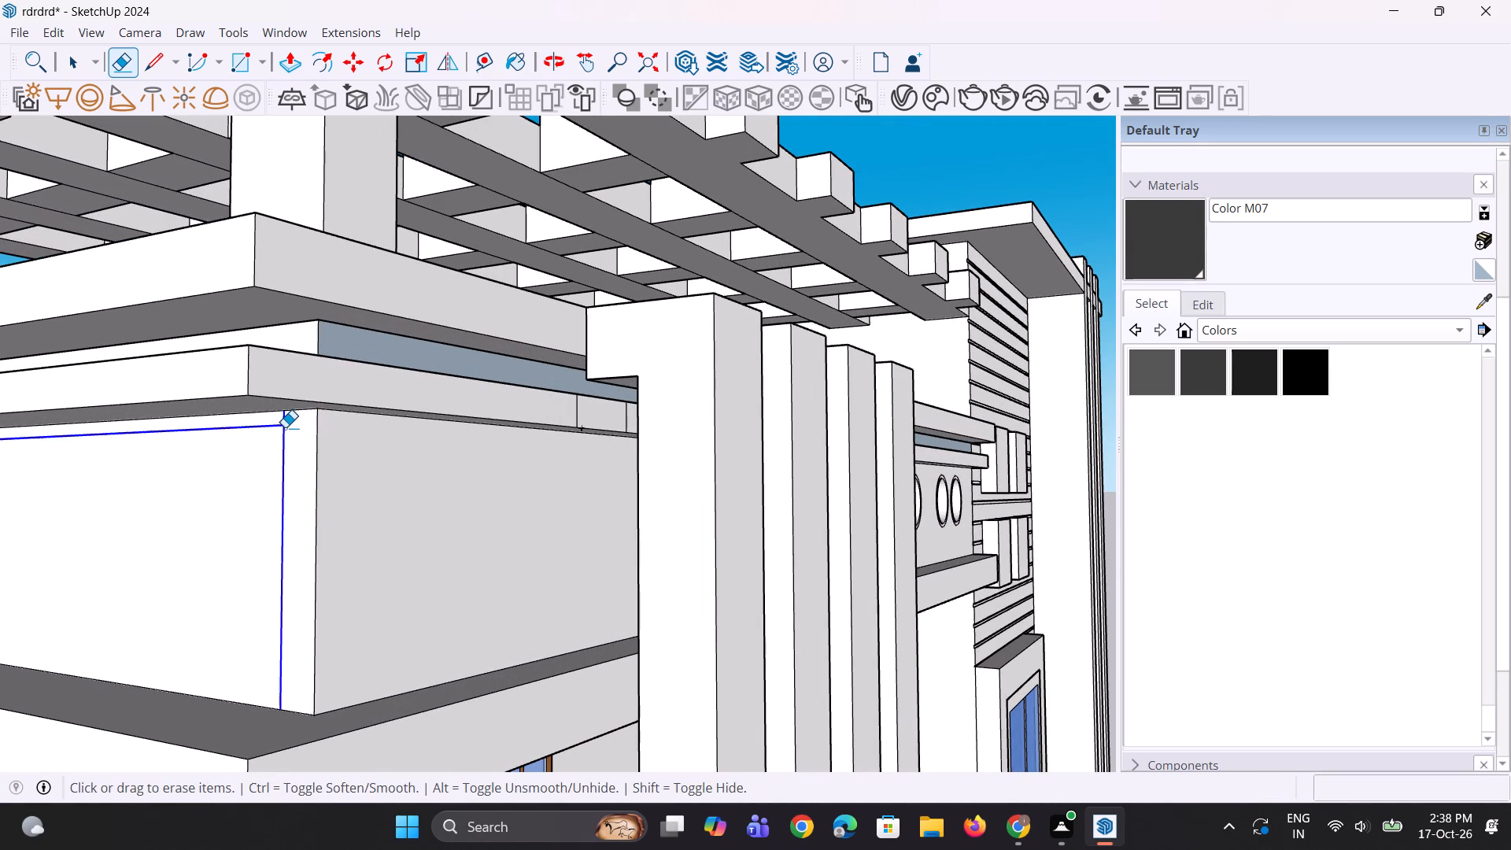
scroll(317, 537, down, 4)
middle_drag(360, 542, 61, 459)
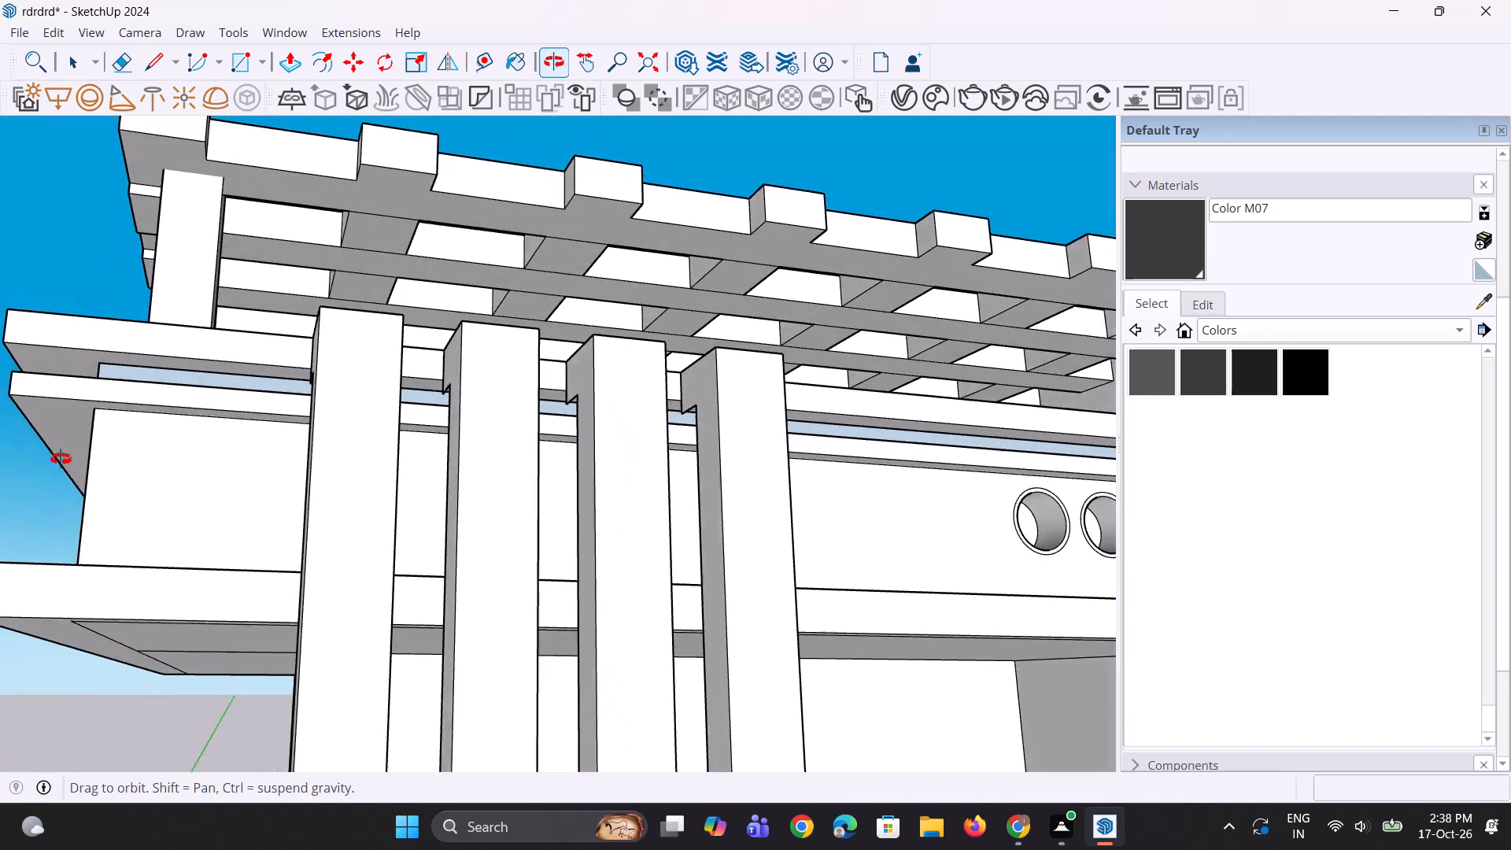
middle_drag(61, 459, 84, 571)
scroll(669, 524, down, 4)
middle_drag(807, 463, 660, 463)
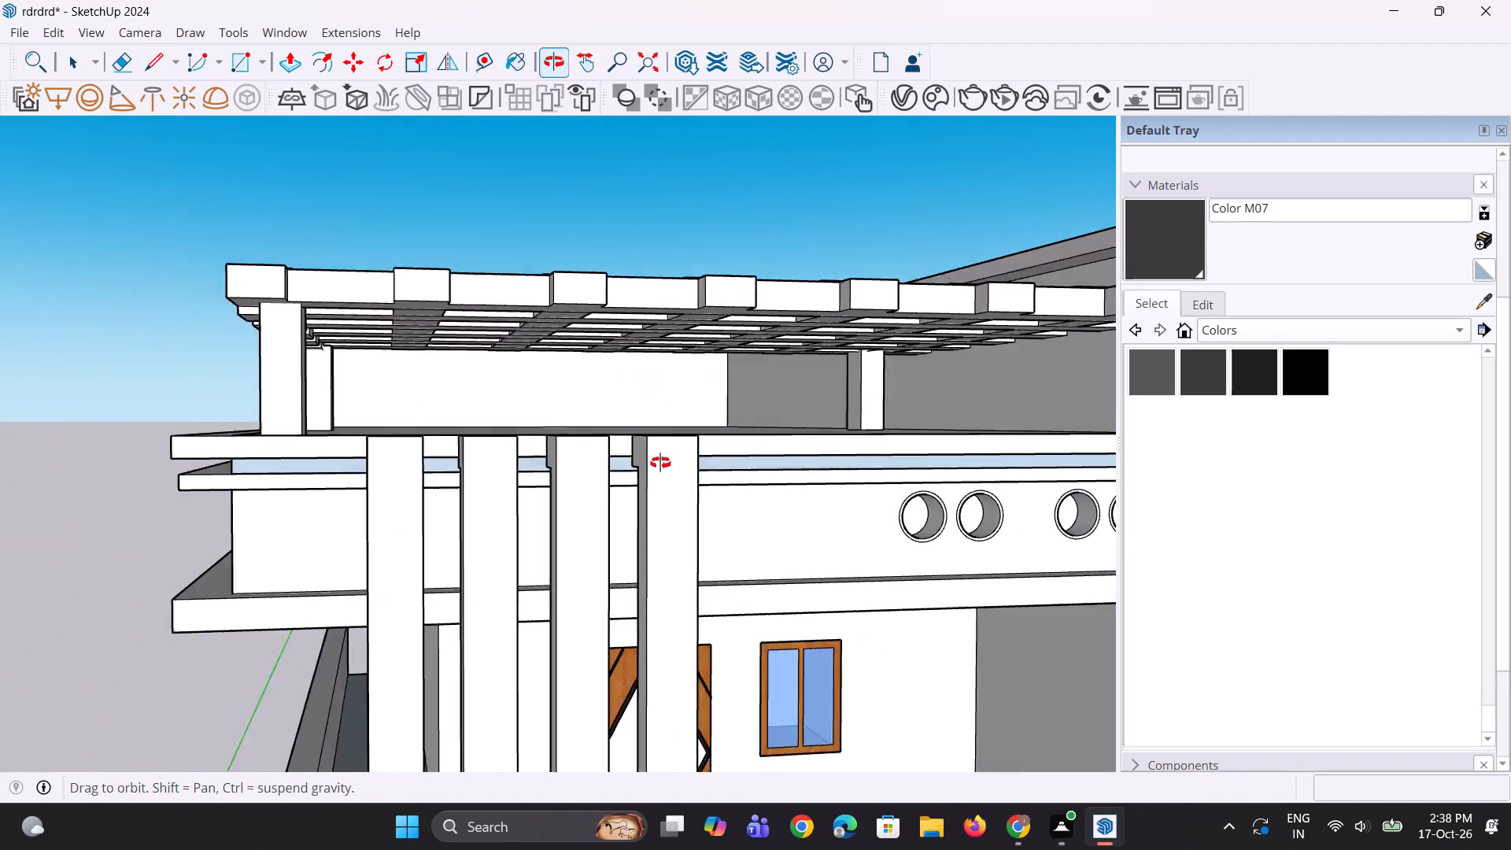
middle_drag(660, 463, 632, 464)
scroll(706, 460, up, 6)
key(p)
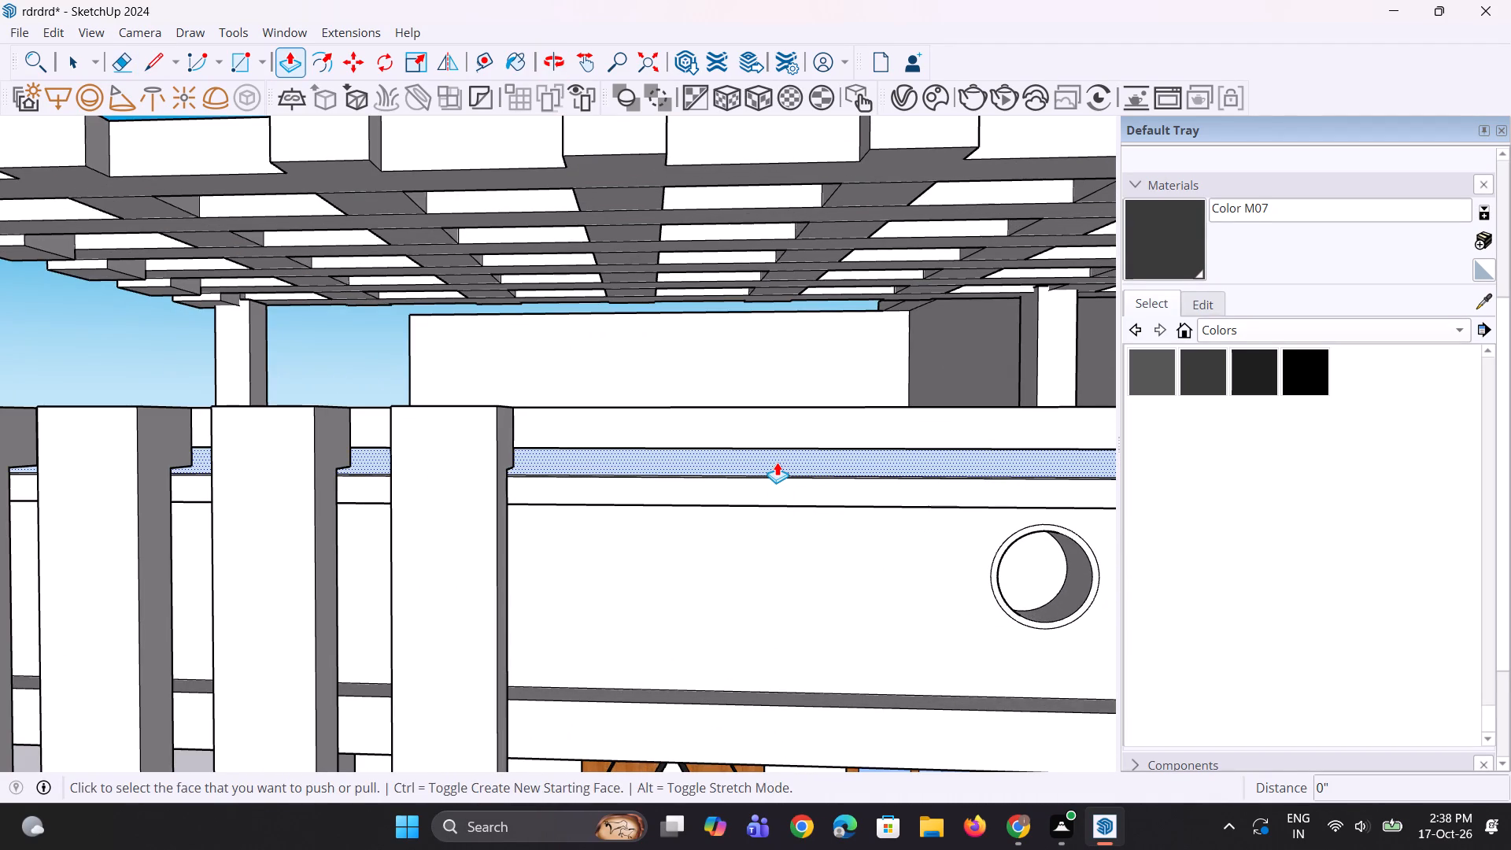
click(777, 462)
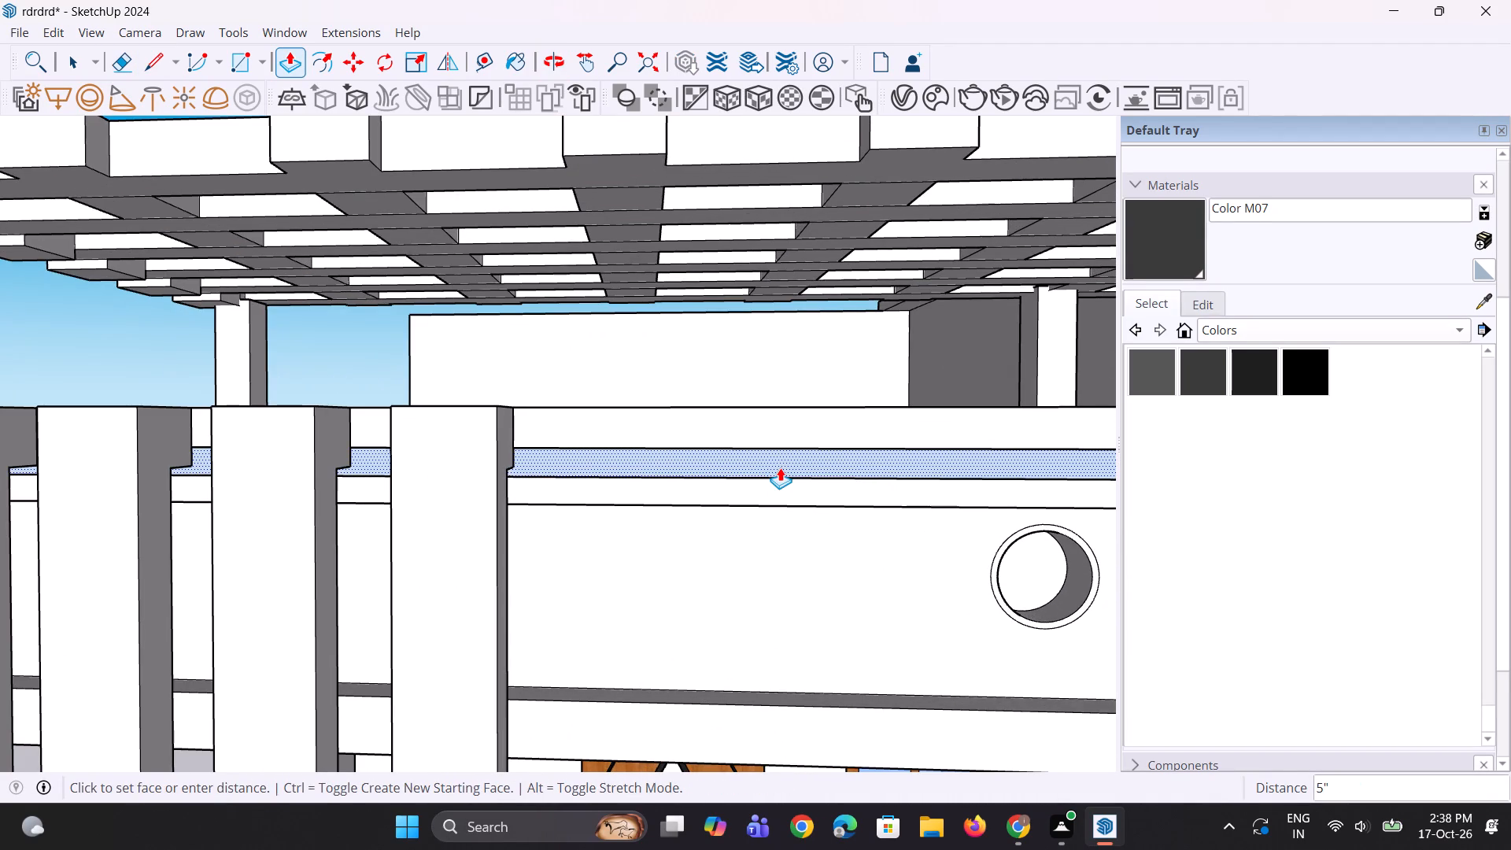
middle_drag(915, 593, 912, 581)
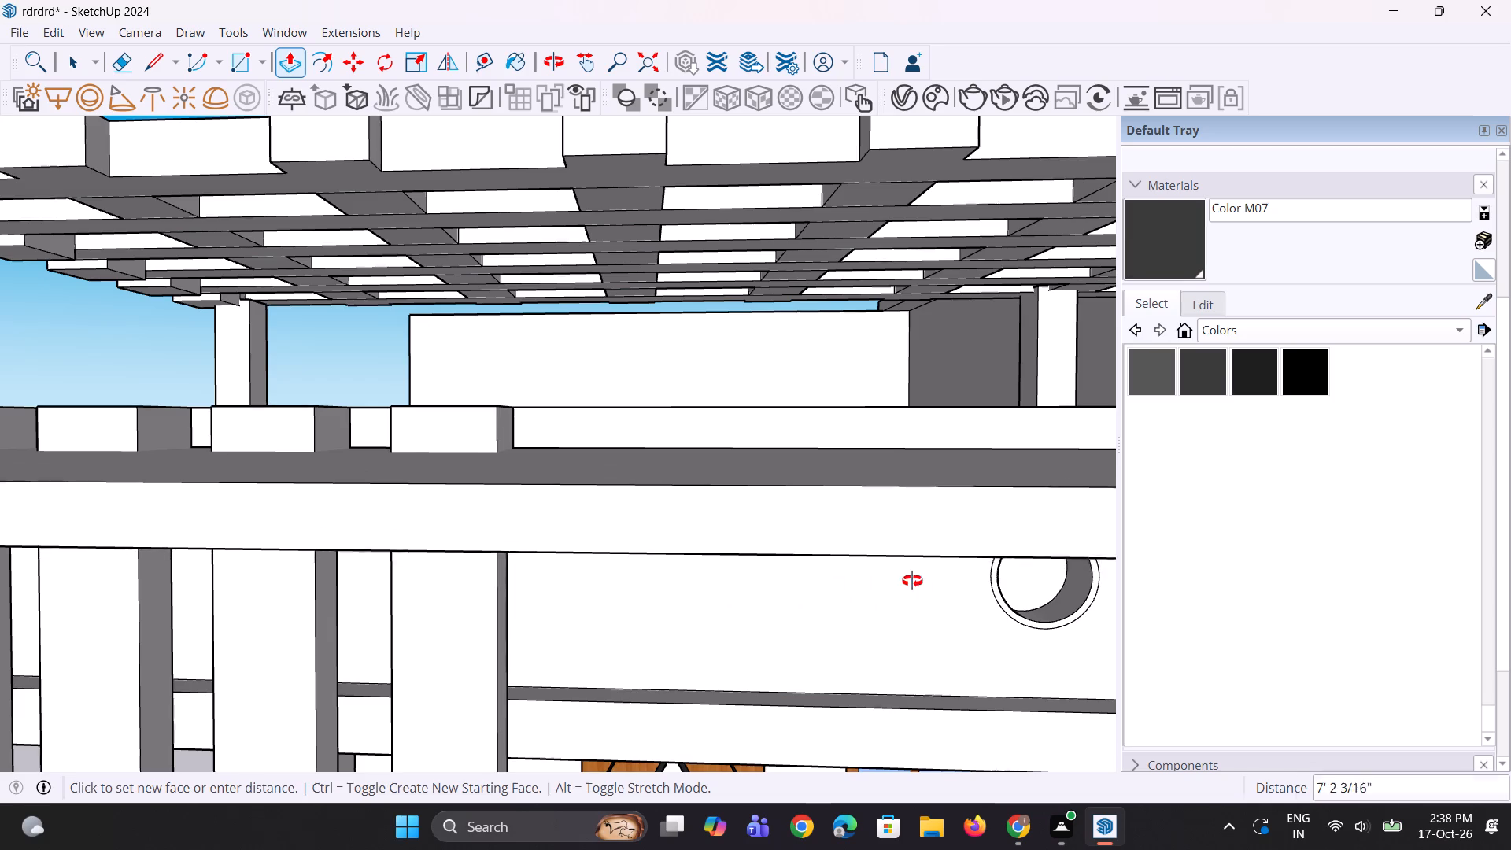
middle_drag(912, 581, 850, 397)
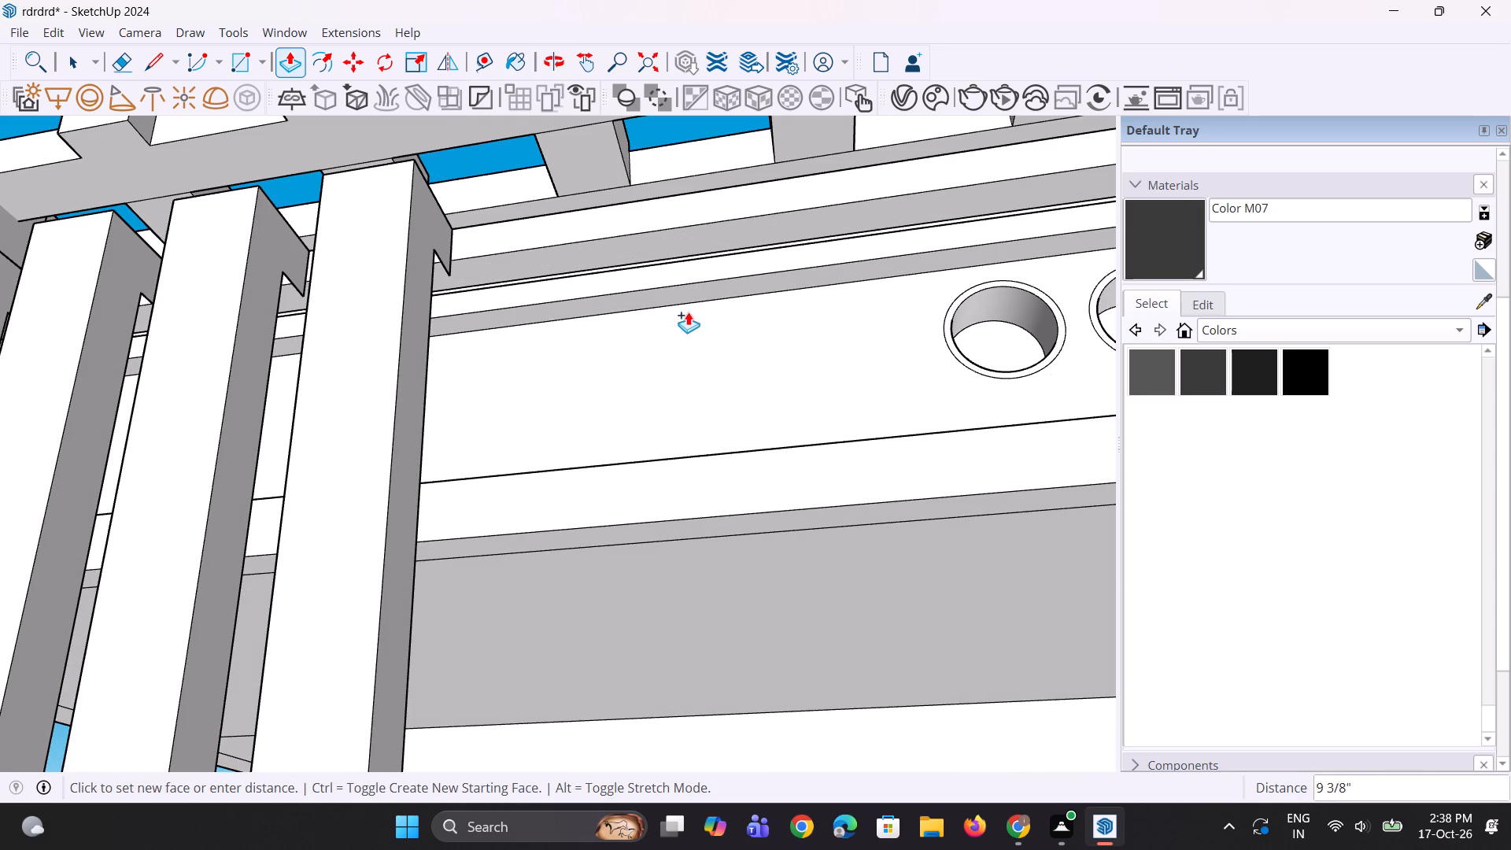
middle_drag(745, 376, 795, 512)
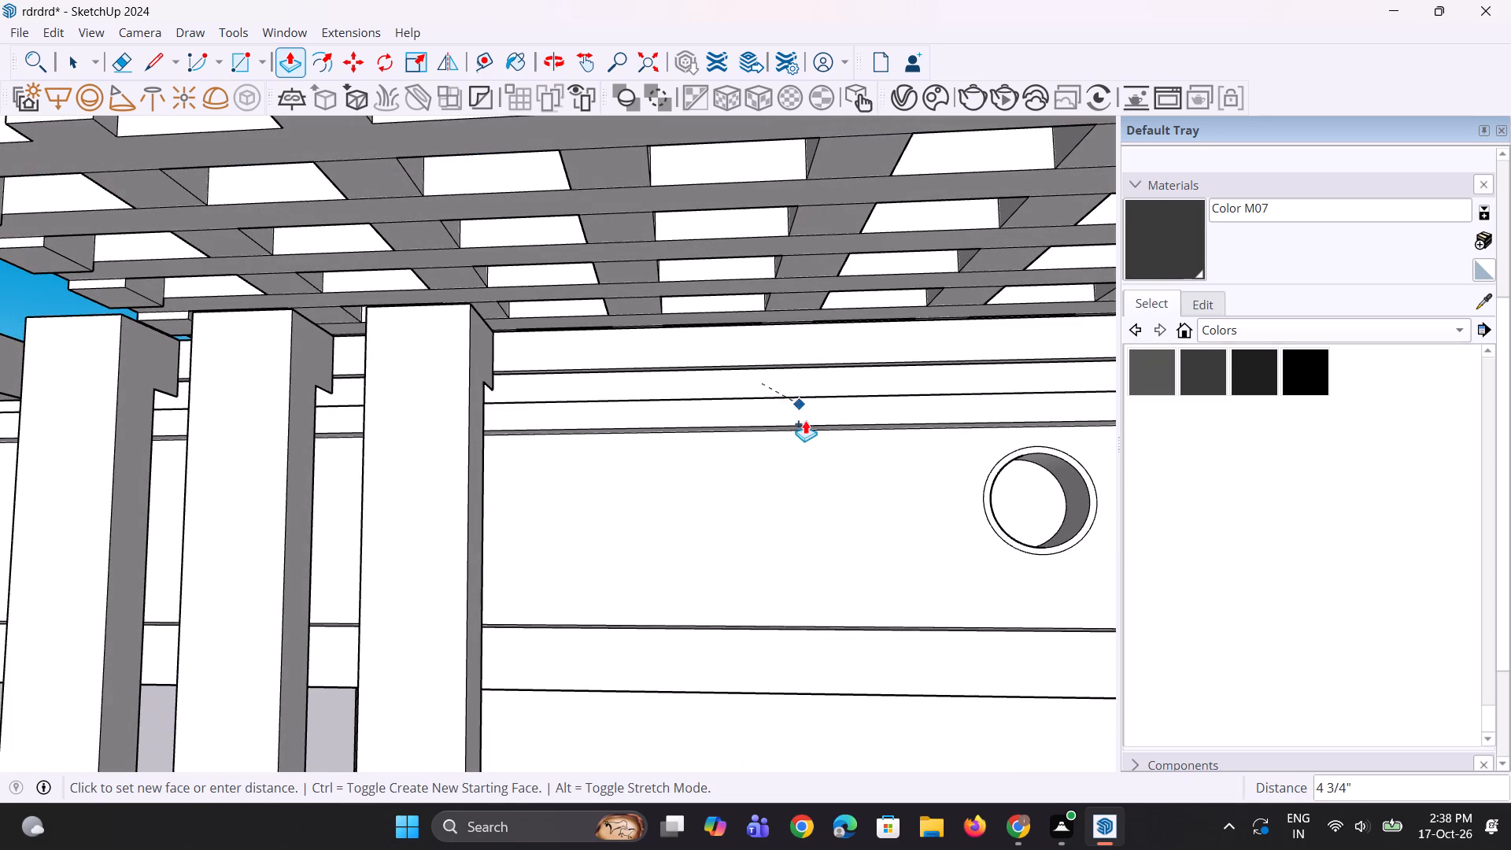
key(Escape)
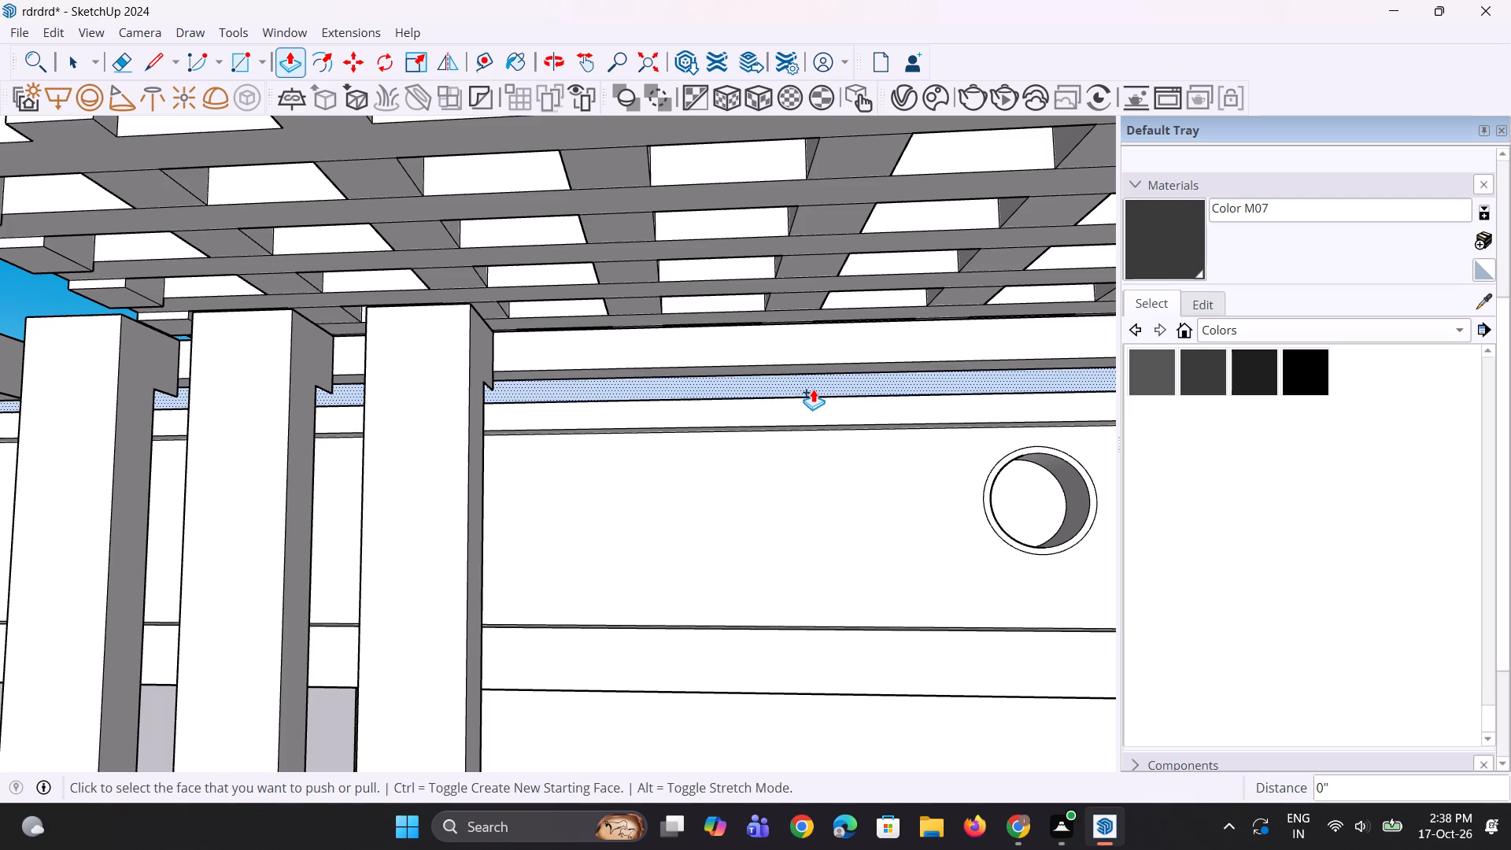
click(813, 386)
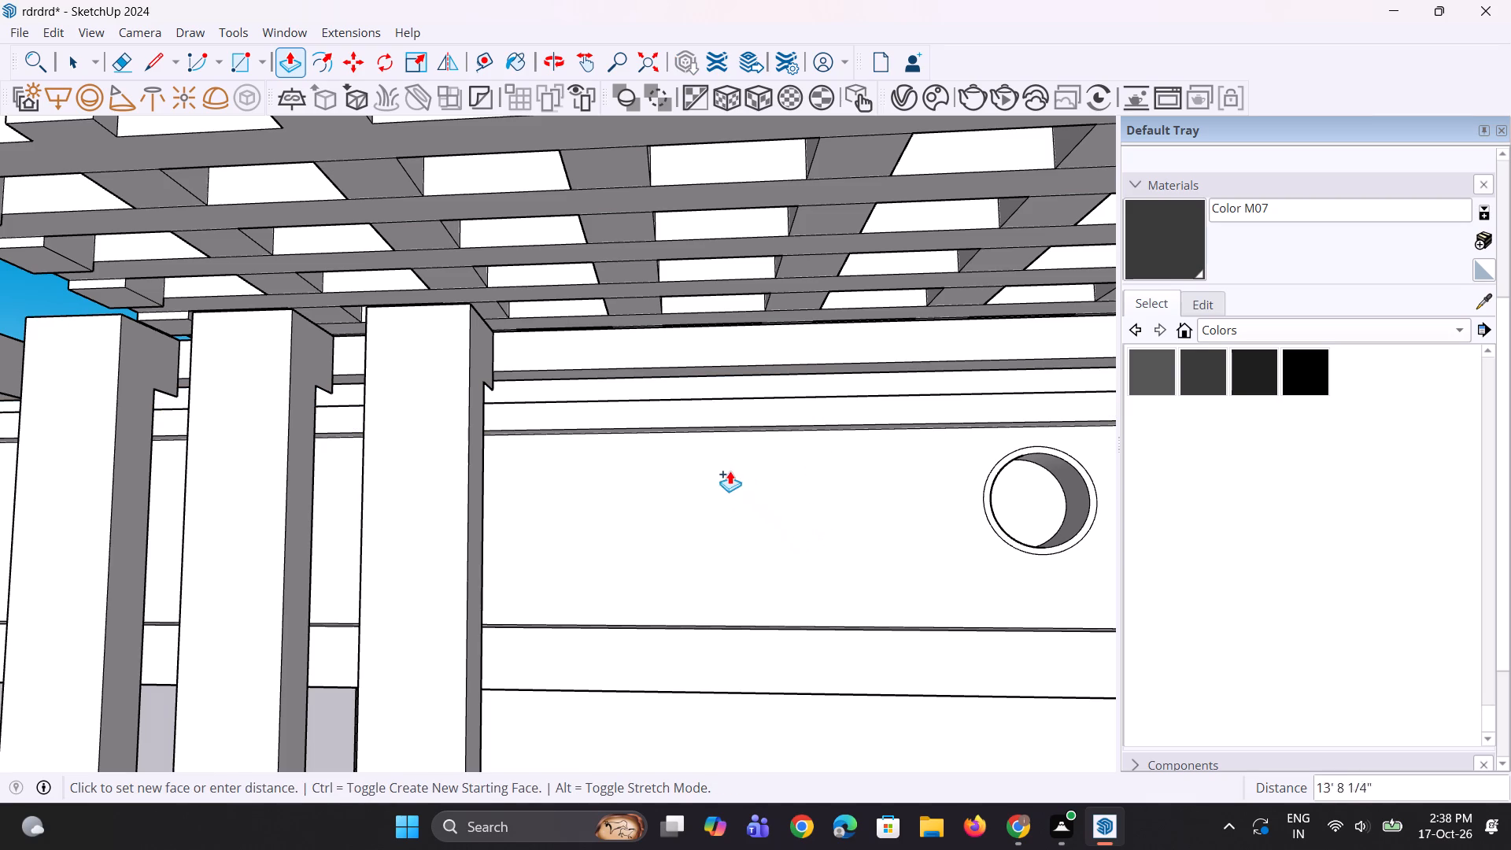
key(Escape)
Erase the leftover face hanging below the roof ledge's open end, beside the tall side wall.
scroll(822, 563, down, 6)
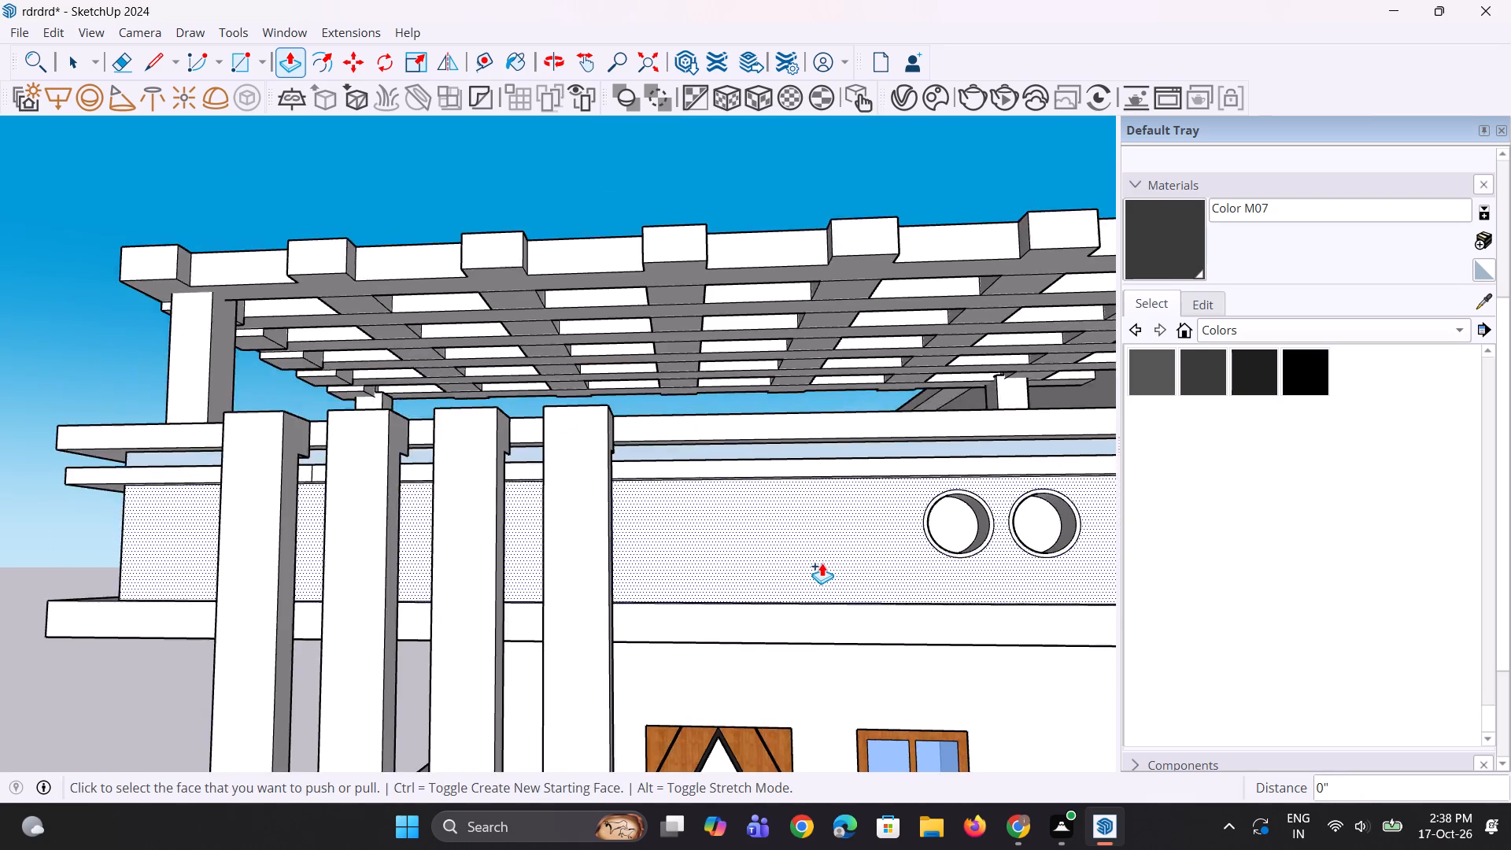
scroll(822, 563, down, 8)
middle_drag(786, 578, 1443, 564)
scroll(619, 583, down, 4)
middle_drag(243, 520, 736, 576)
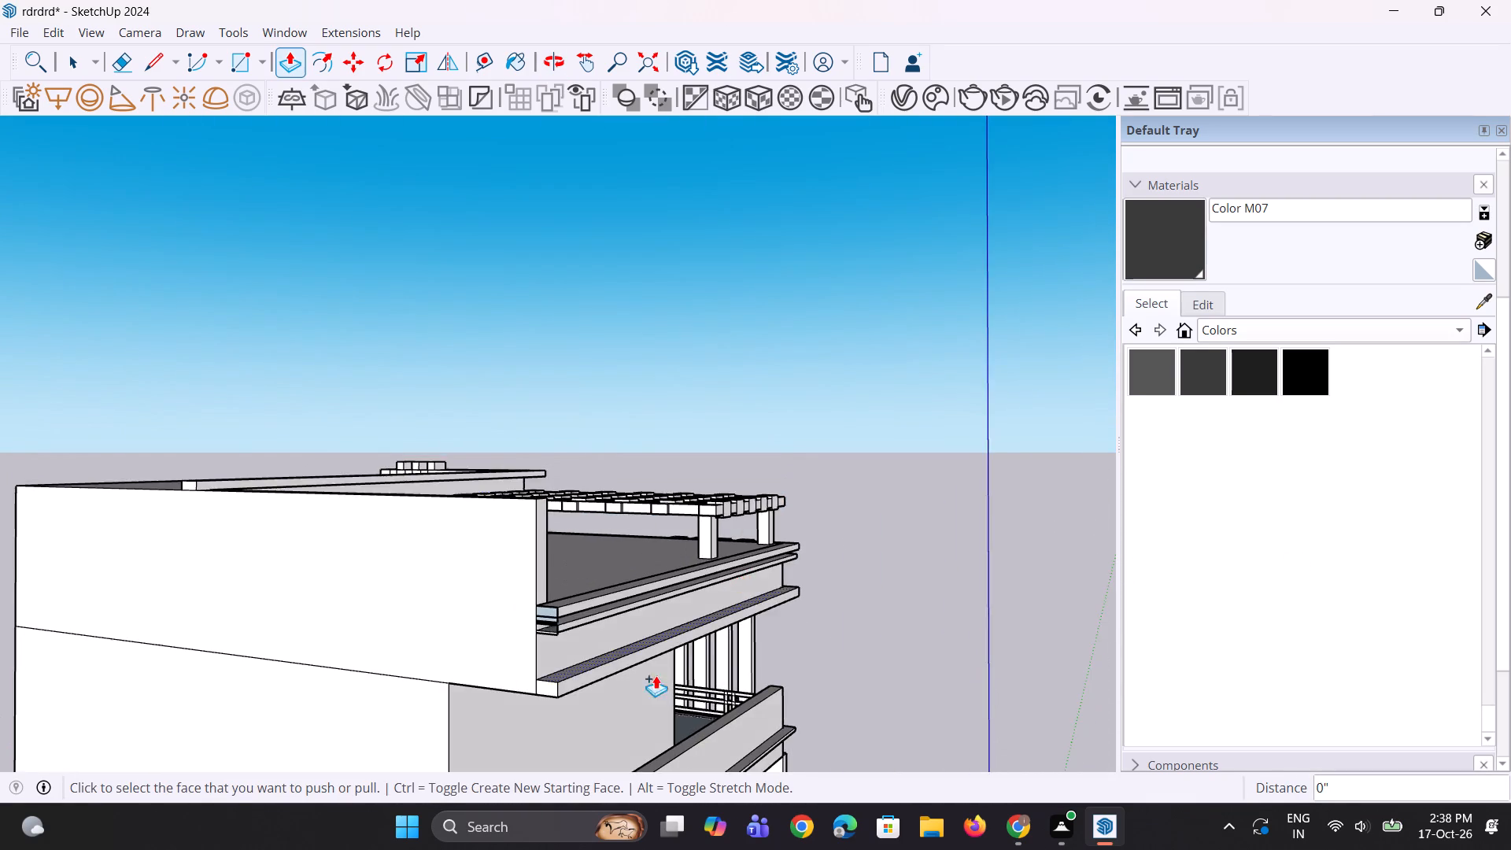
scroll(533, 702, up, 20)
scroll(533, 702, up, 1)
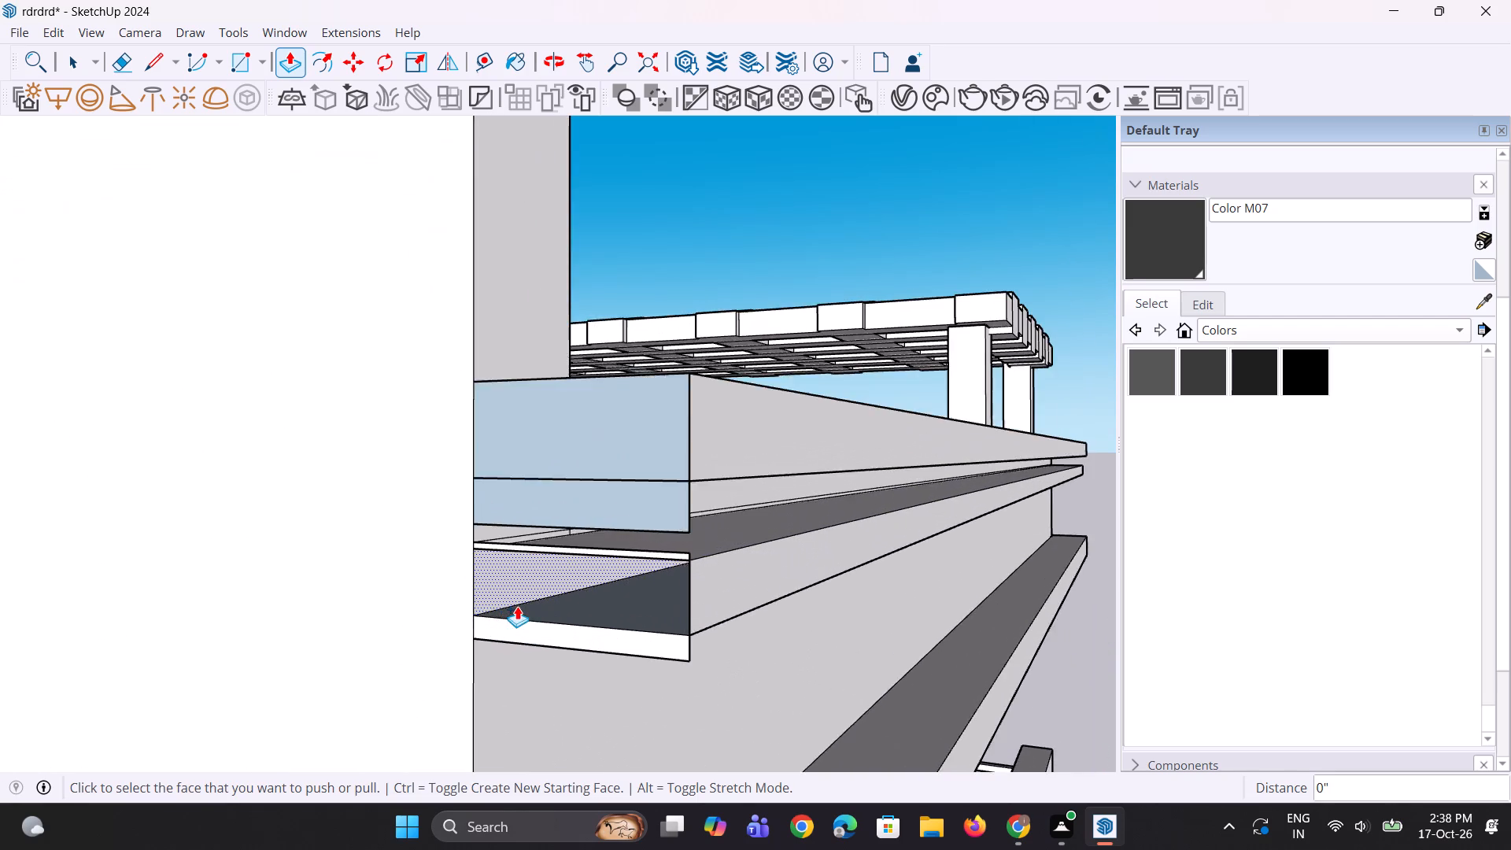
scroll(517, 606, up, 1)
middle_drag(528, 605, 513, 570)
key(e)
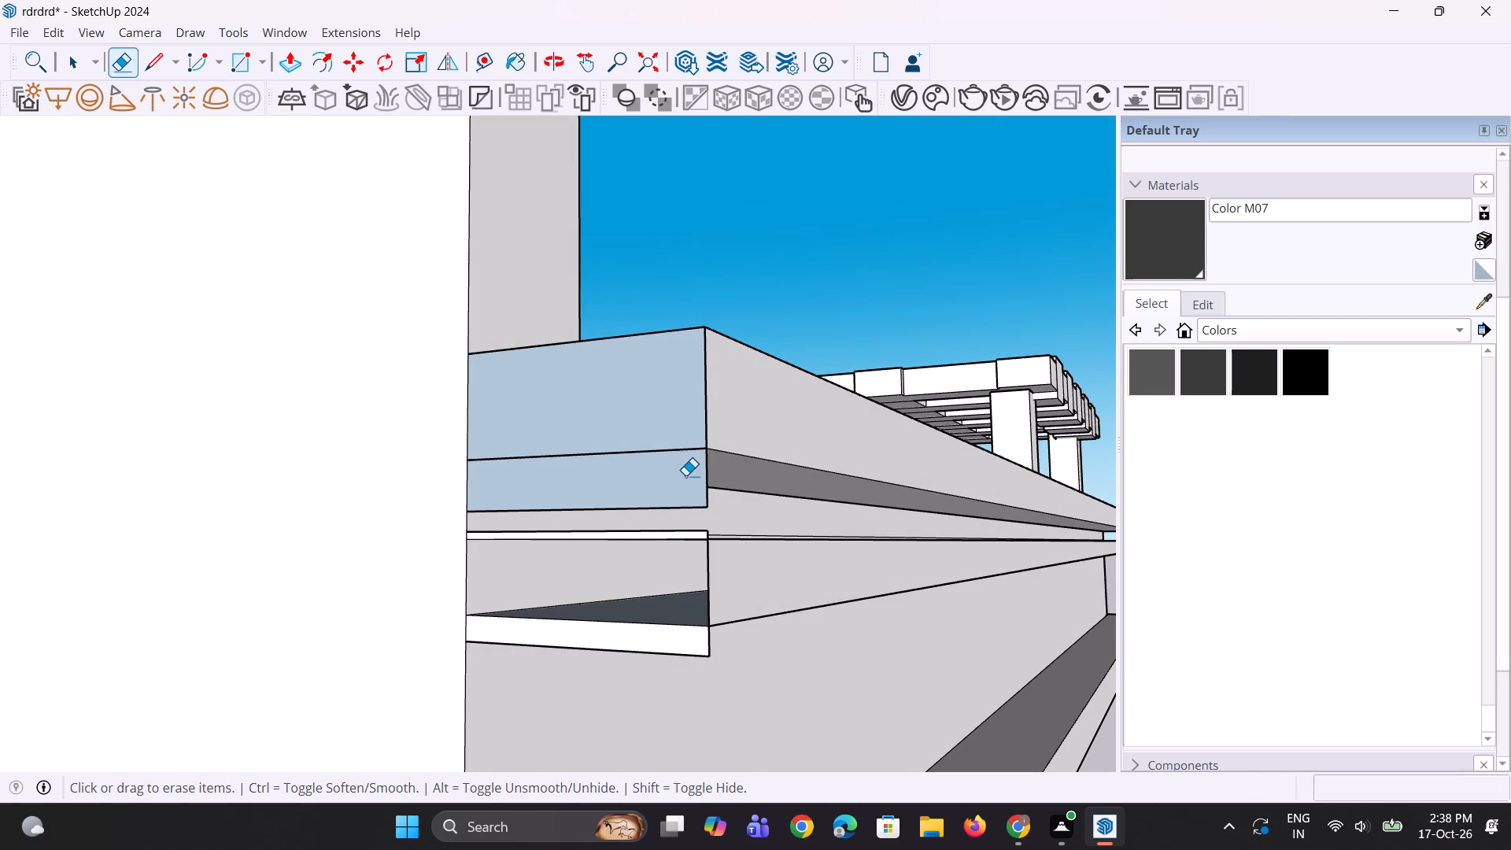
click(707, 484)
click(699, 505)
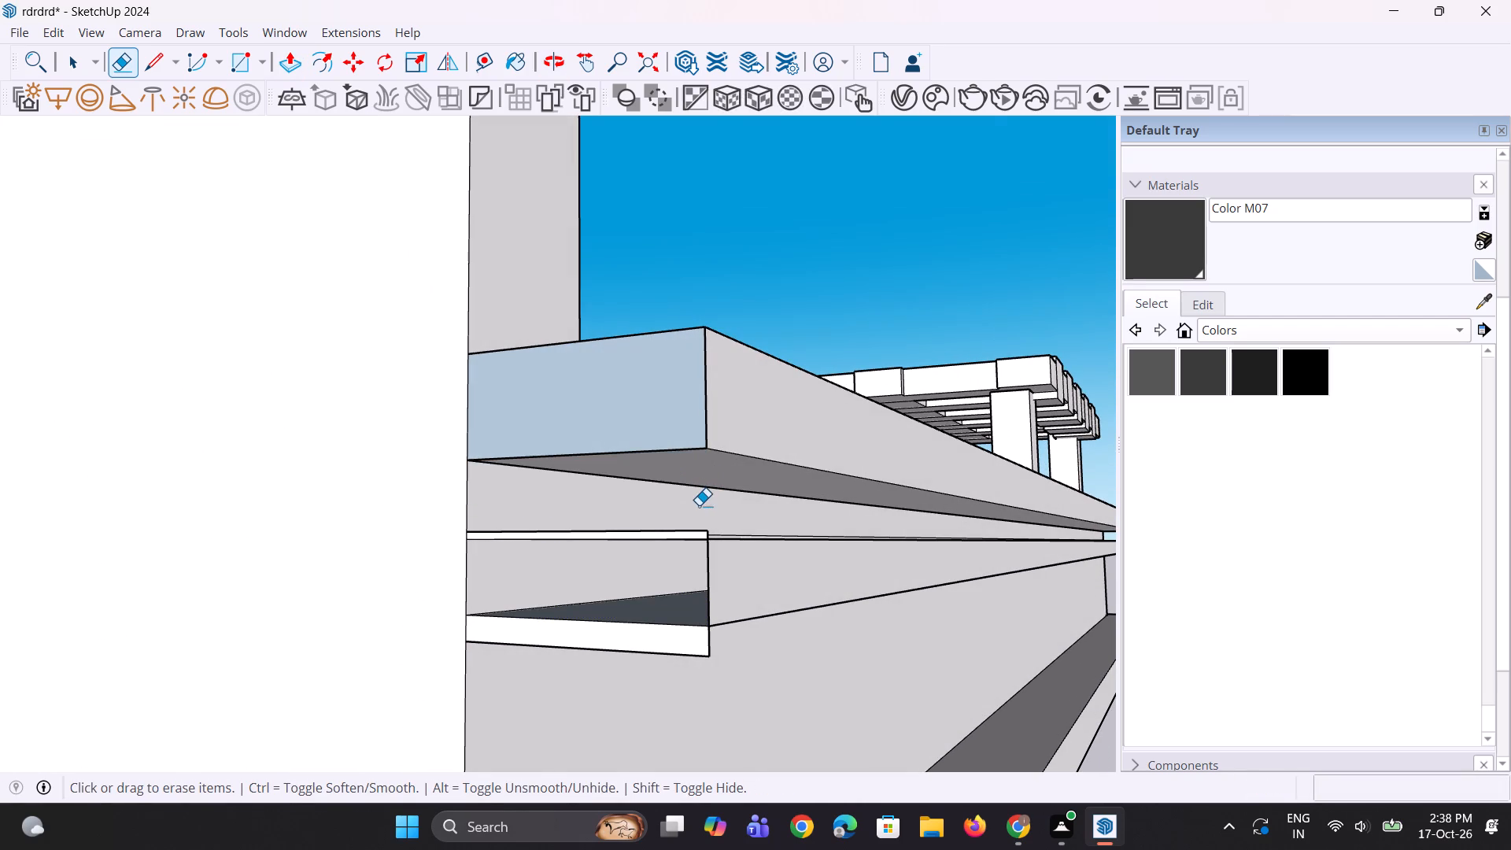
Erase the leftover strips above and below the second band's open end, including the short edge stub at its corner.
click(704, 531)
middle_drag(693, 575, 697, 587)
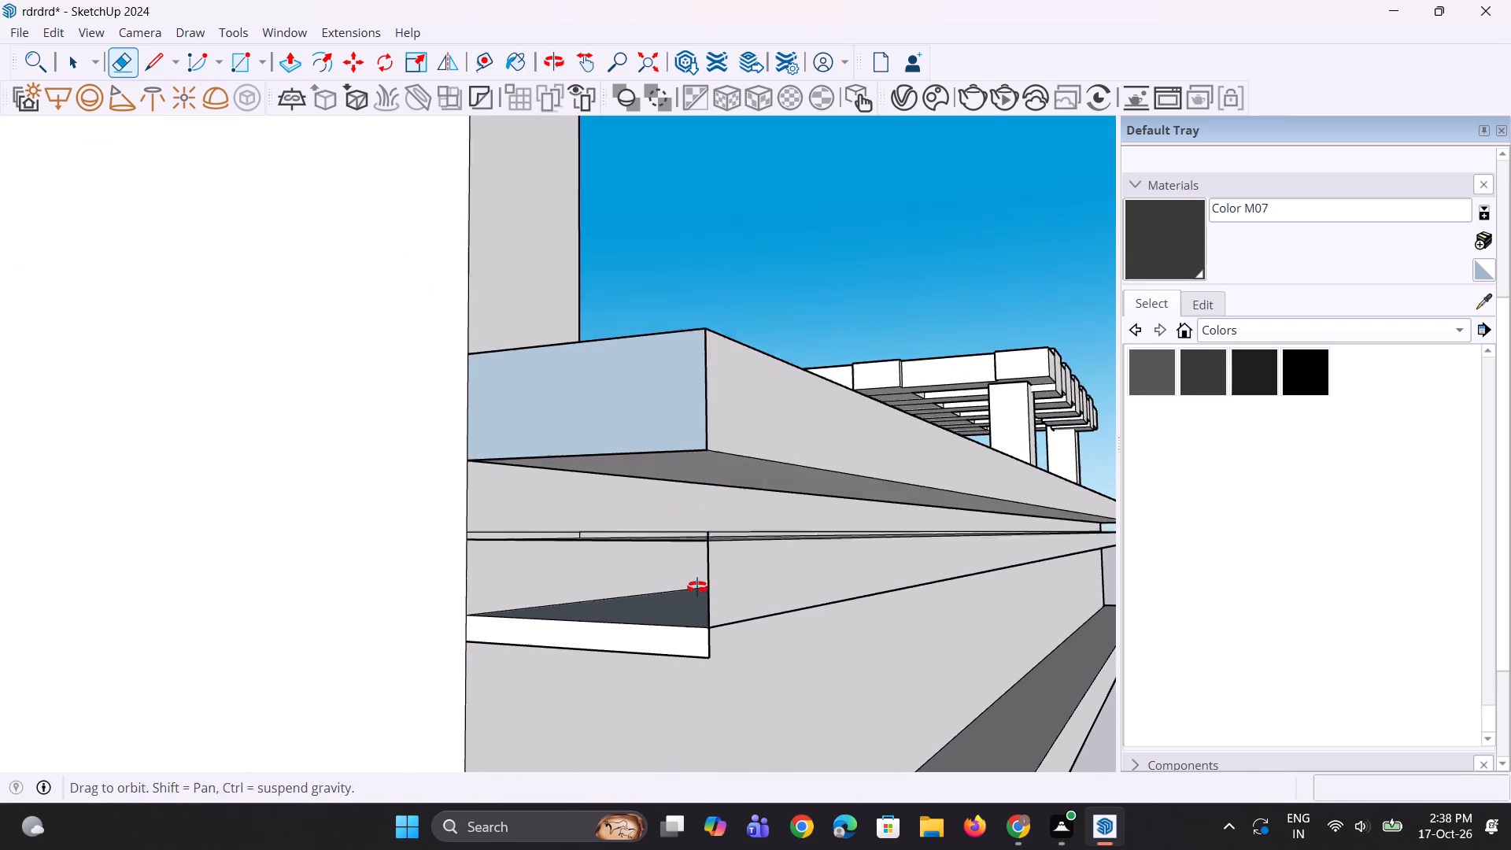
middle_drag(697, 587, 697, 588)
scroll(705, 554, up, 4)
click(707, 532)
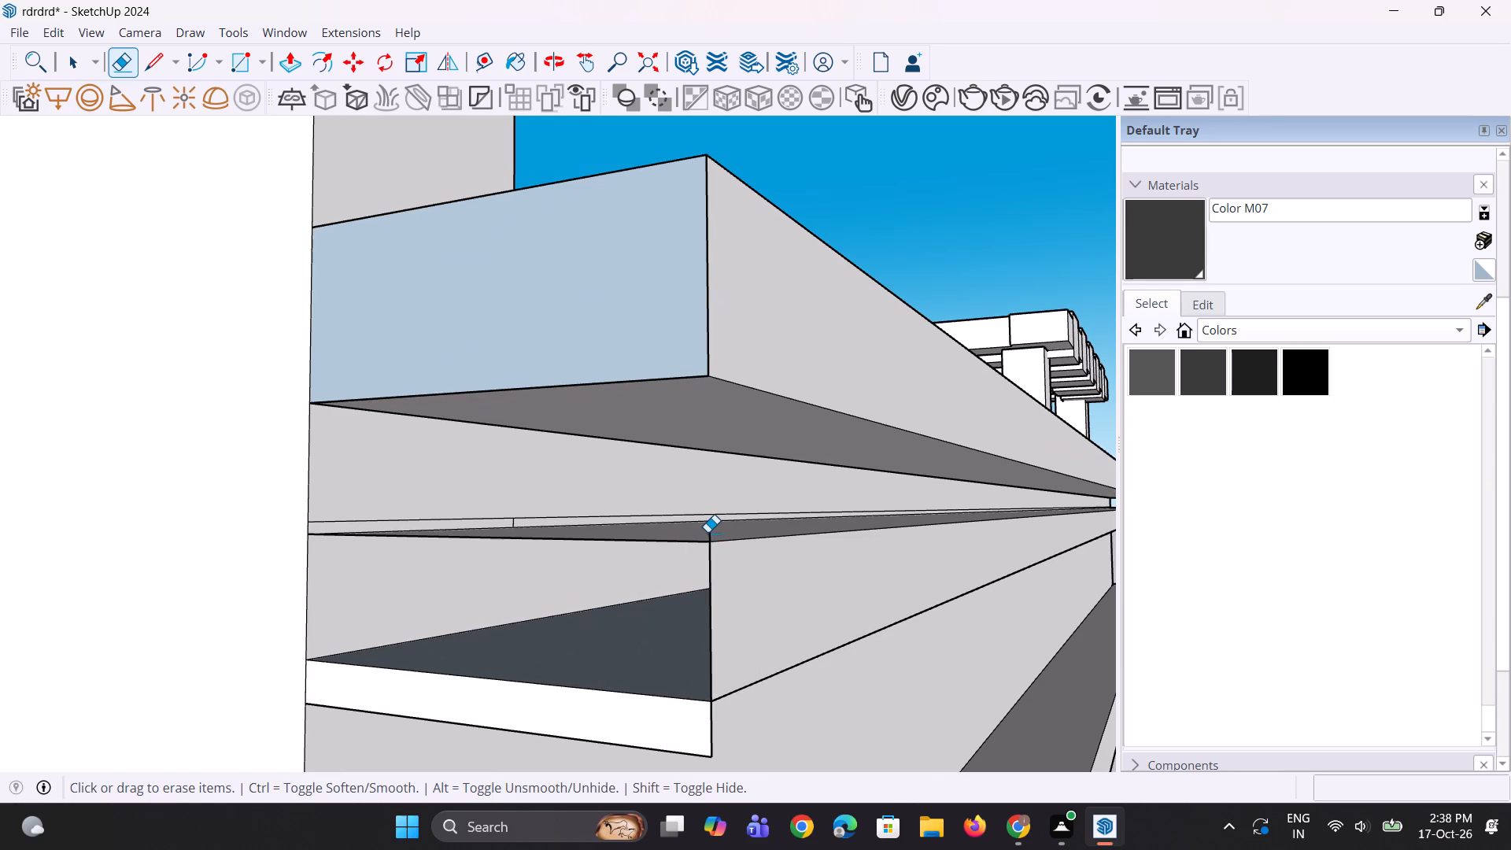
click(708, 532)
scroll(703, 567, down, 4)
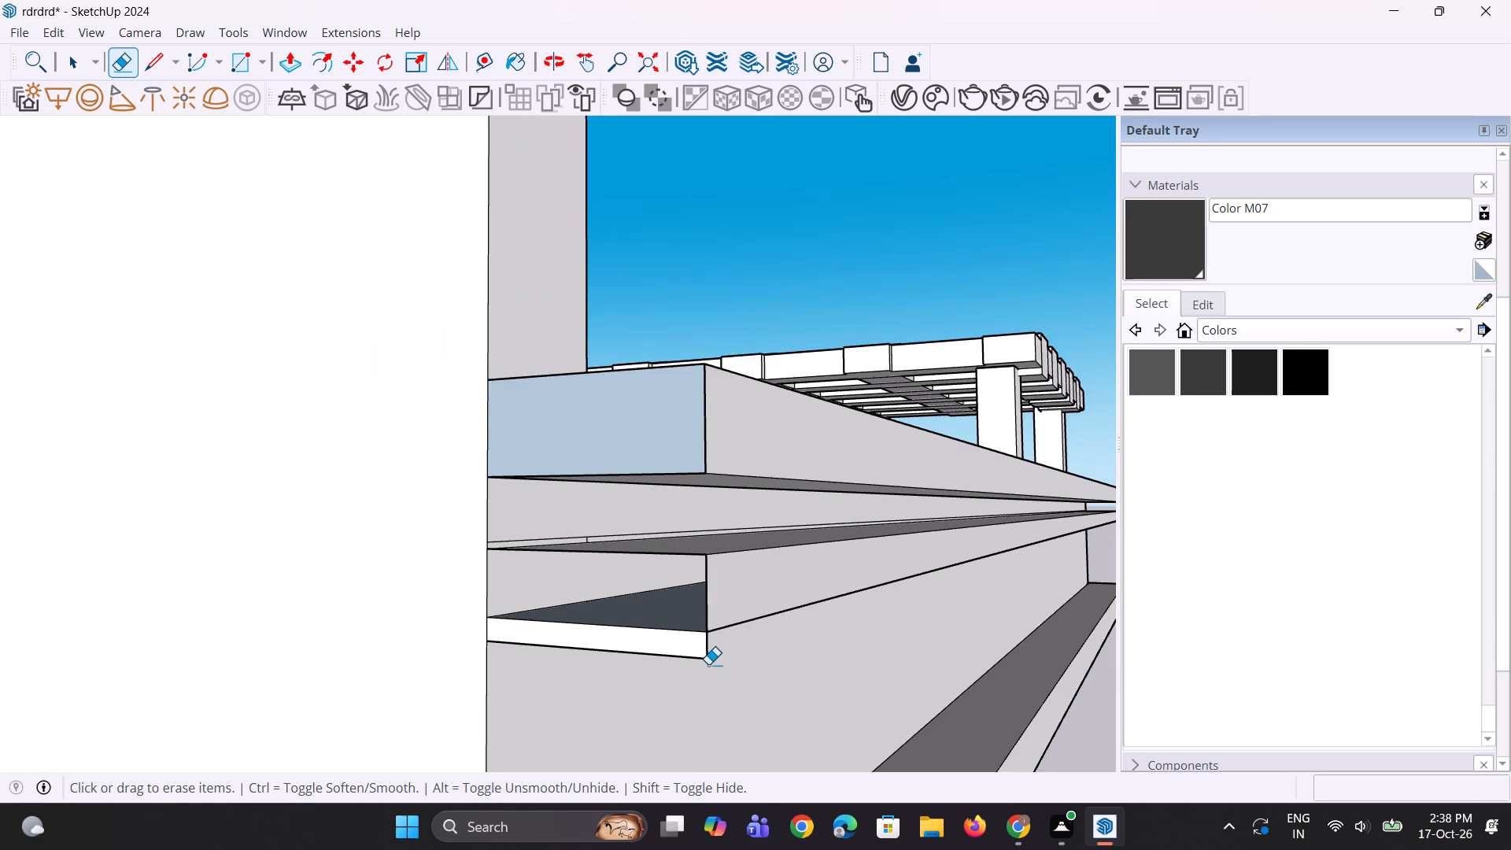
click(708, 664)
click(708, 660)
Draw a rectangle about 1' 1 3/16" wide across the second band's open end to close it with a face.
middle_drag(662, 676, 782, 656)
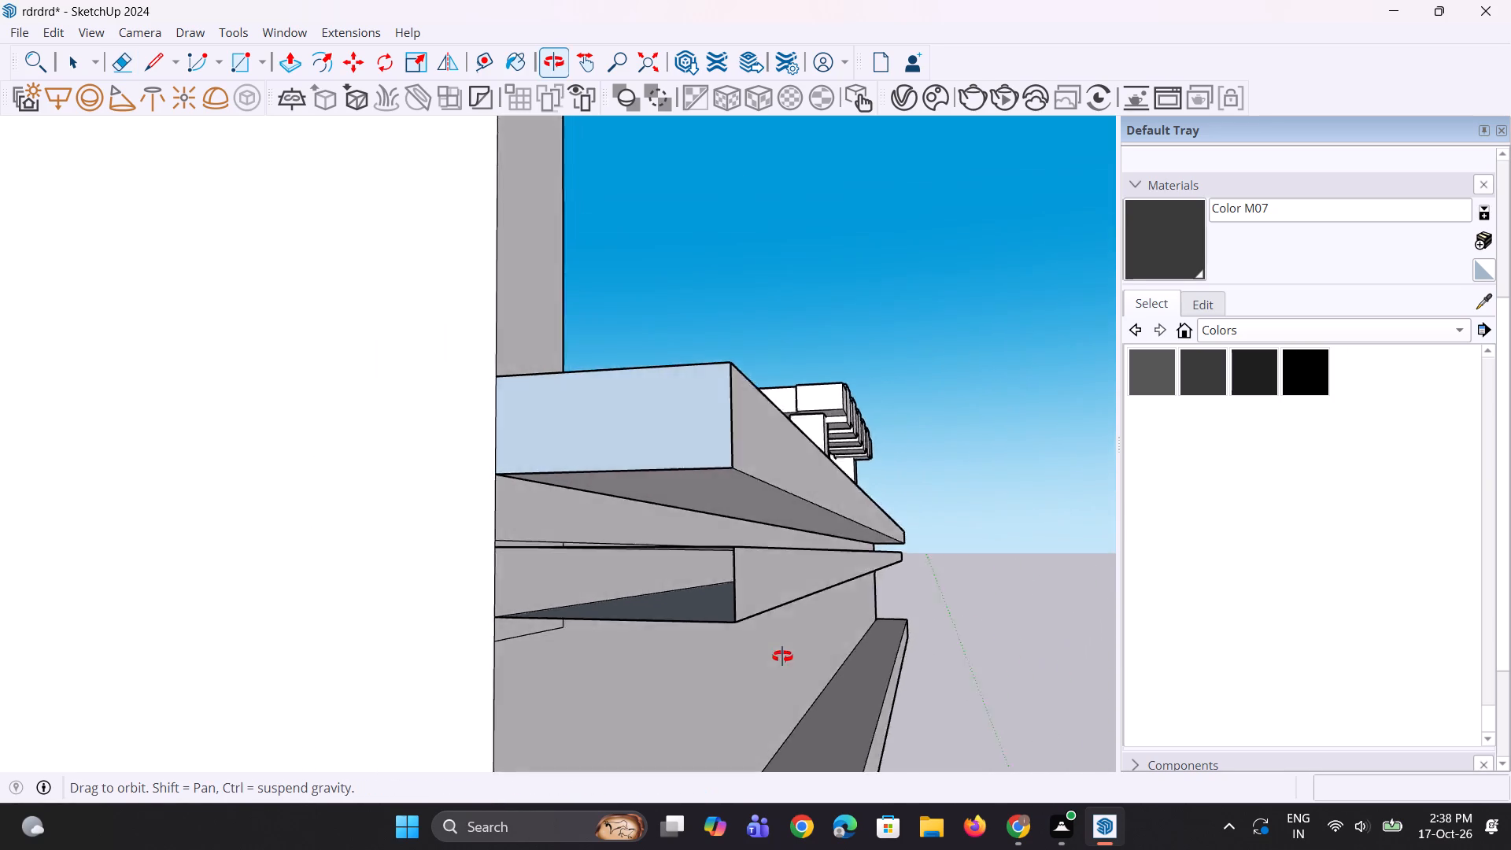
middle_drag(782, 656, 890, 639)
key(r)
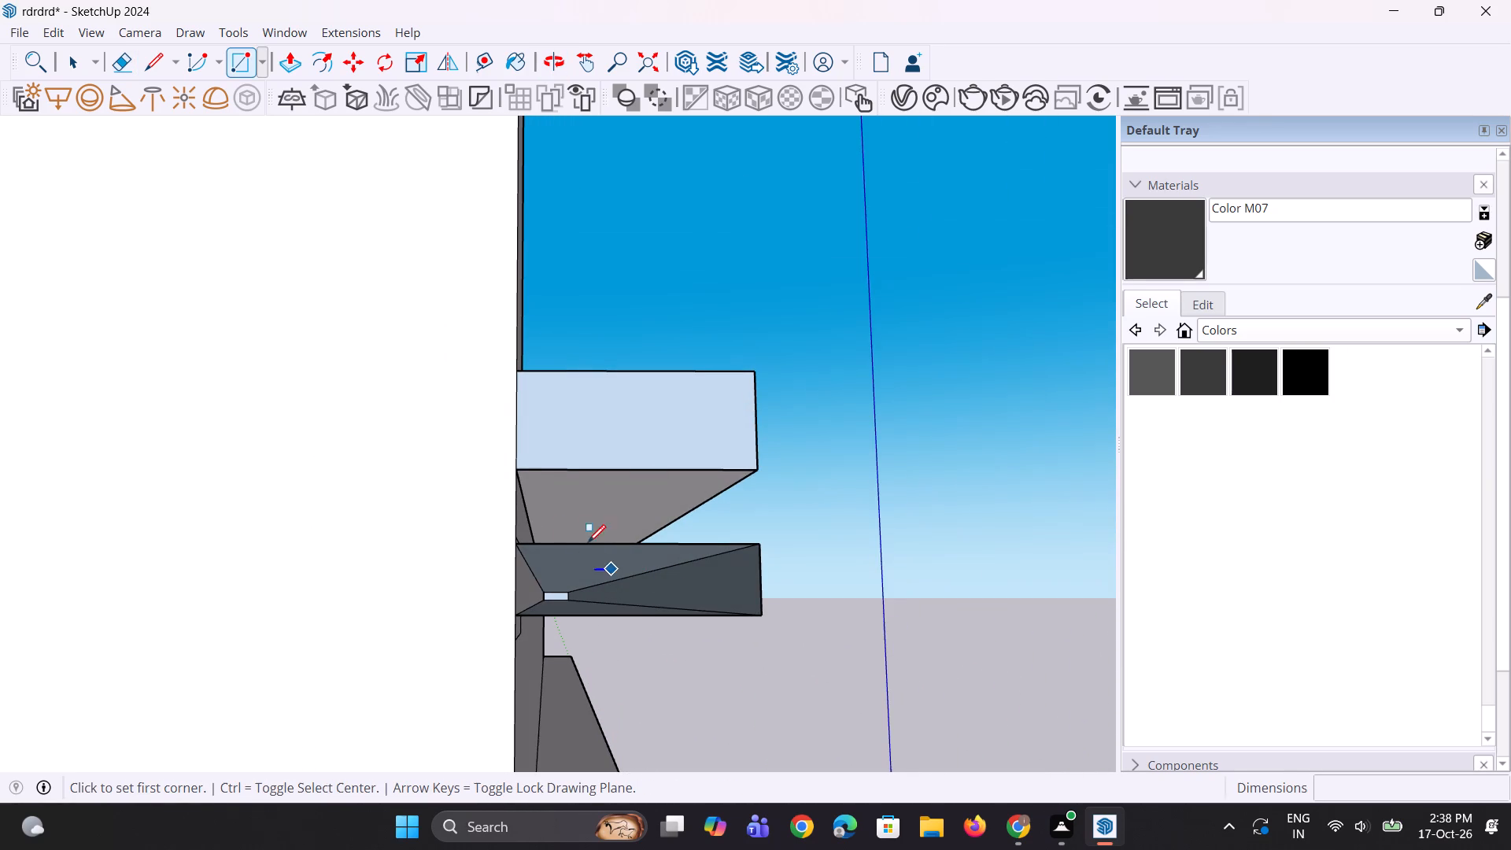
click(515, 545)
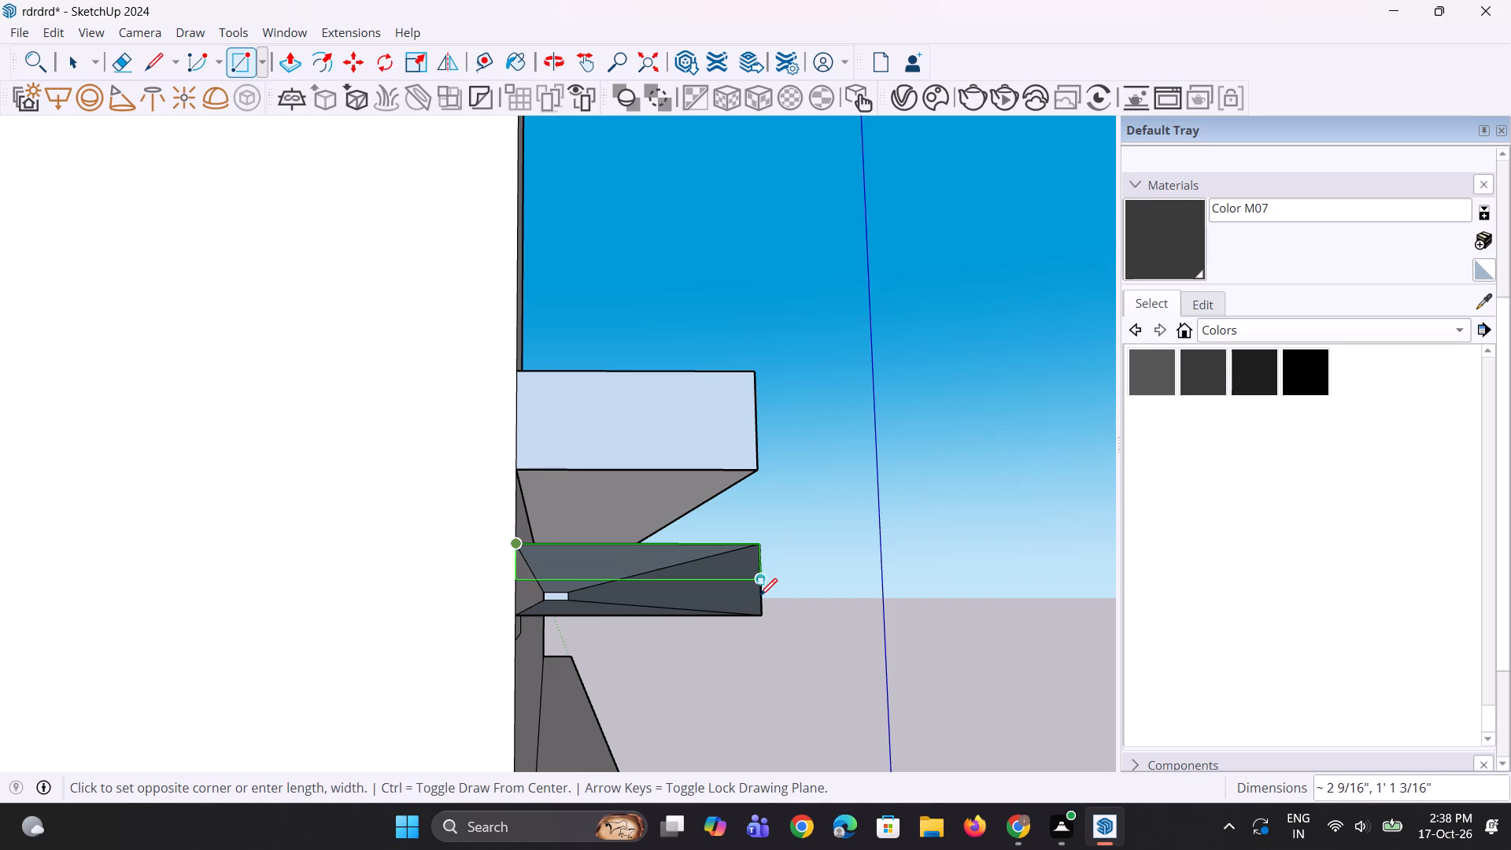
click(759, 615)
Erase the leftover strip outline on the wall below the second band's closed end and the short edge stub above it.
scroll(652, 604, down, 5)
middle_drag(759, 652, 451, 697)
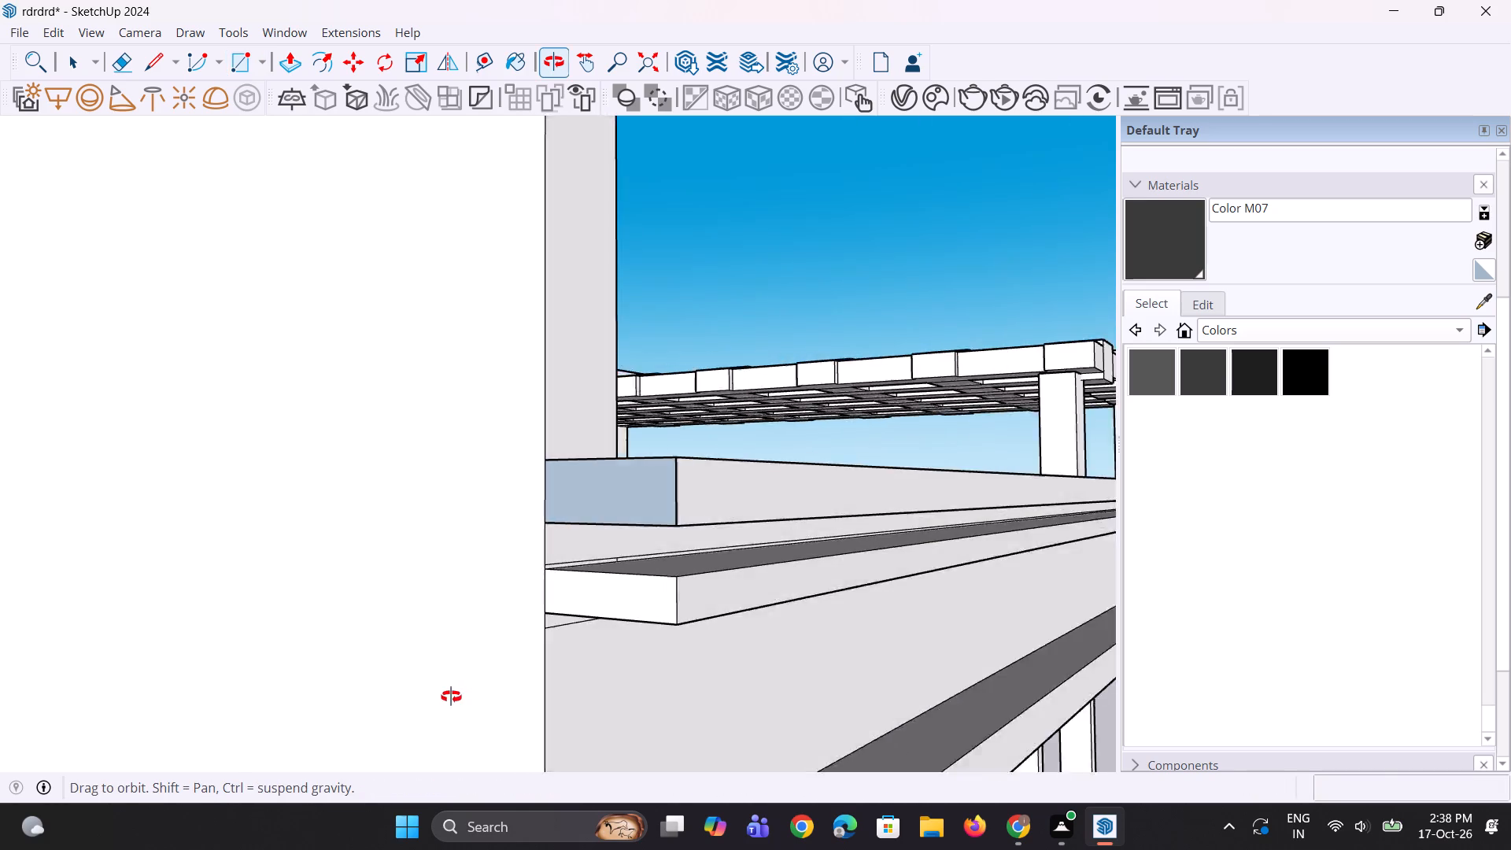
middle_drag(451, 697, 411, 689)
scroll(599, 677, up, 5)
middle_drag(597, 648, 597, 558)
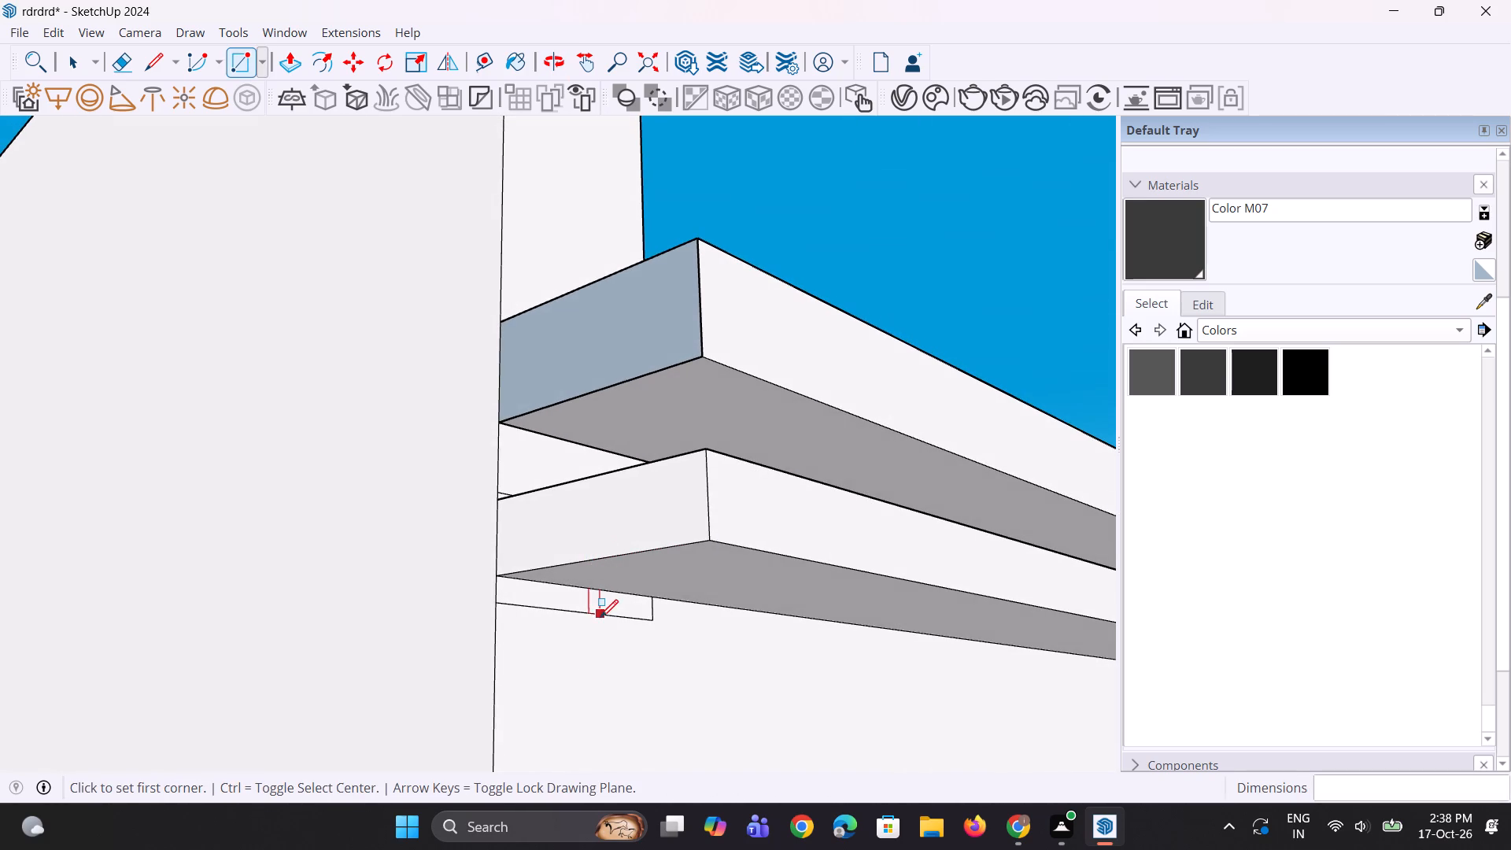
key(e)
click(617, 619)
click(655, 608)
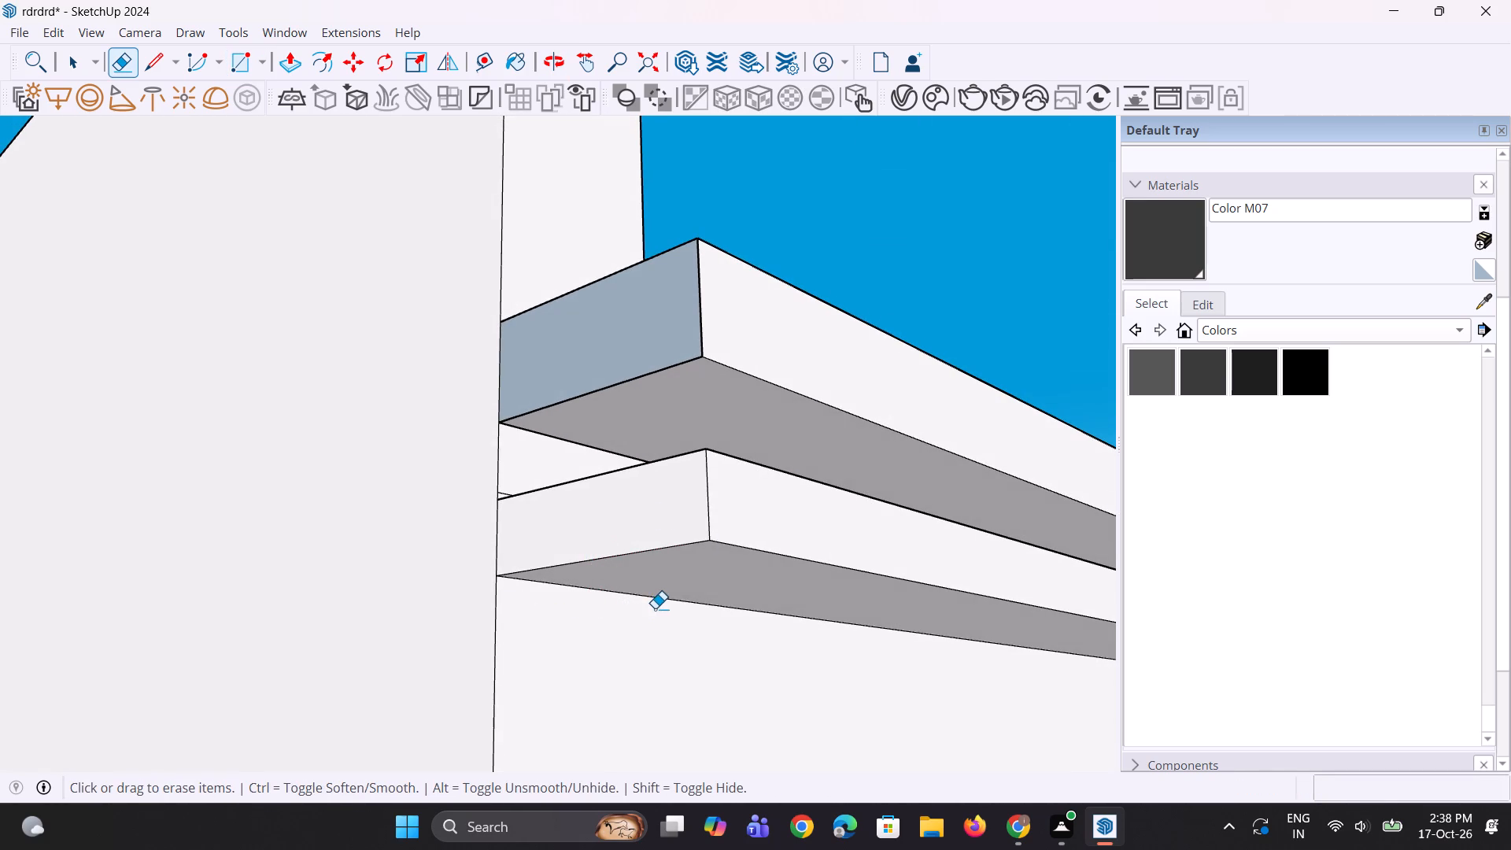
middle_drag(657, 527, 587, 711)
scroll(598, 464, up, 8)
click(704, 453)
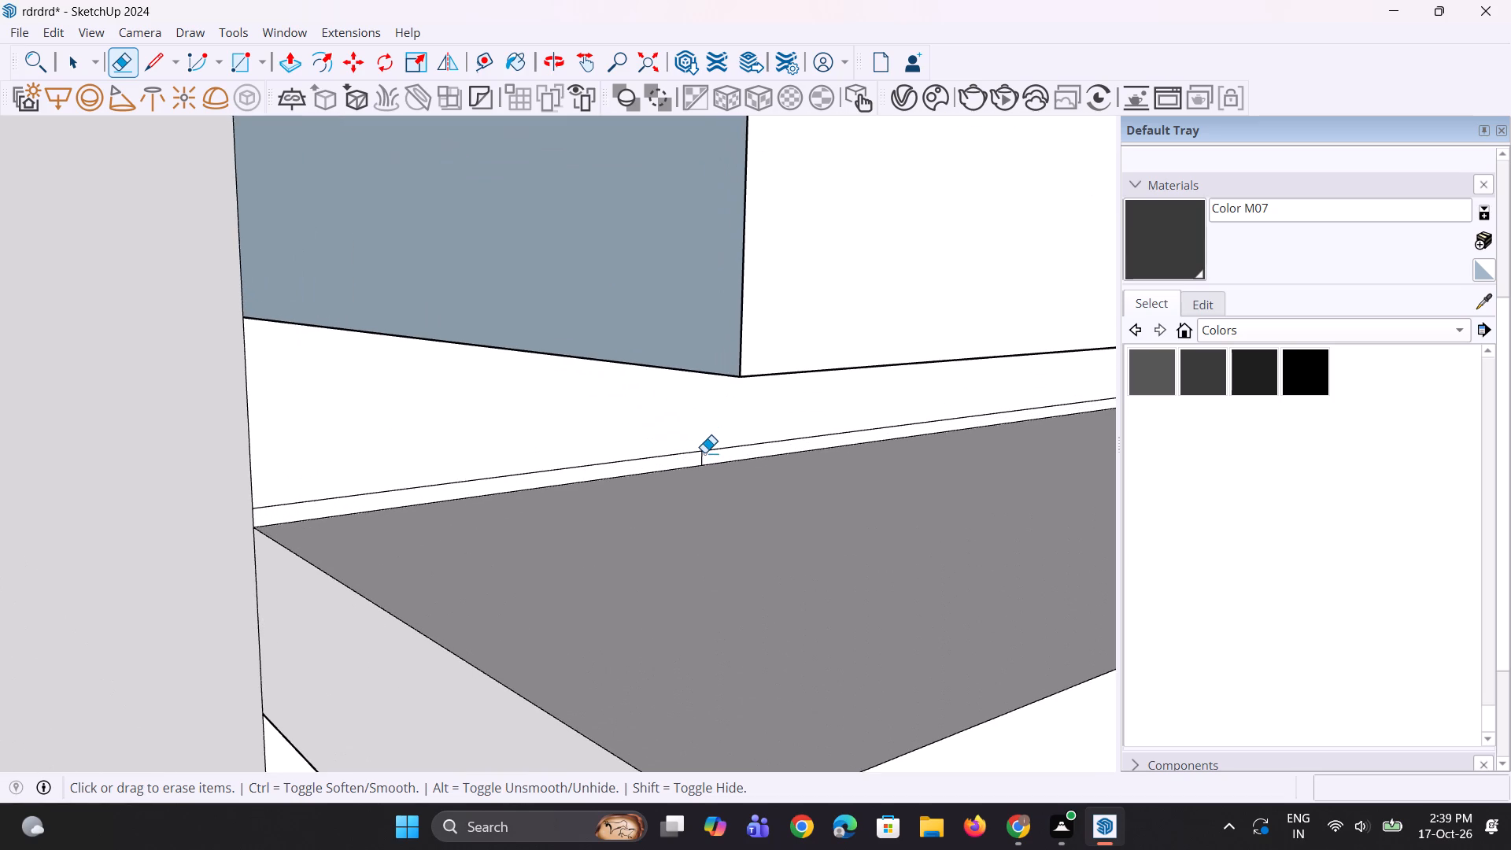
Push/Pull the reversed strip face between the roof ledge and second band flush with the wall corner below, on the pergola side.
scroll(615, 484, down, 20)
scroll(615, 484, down, 1)
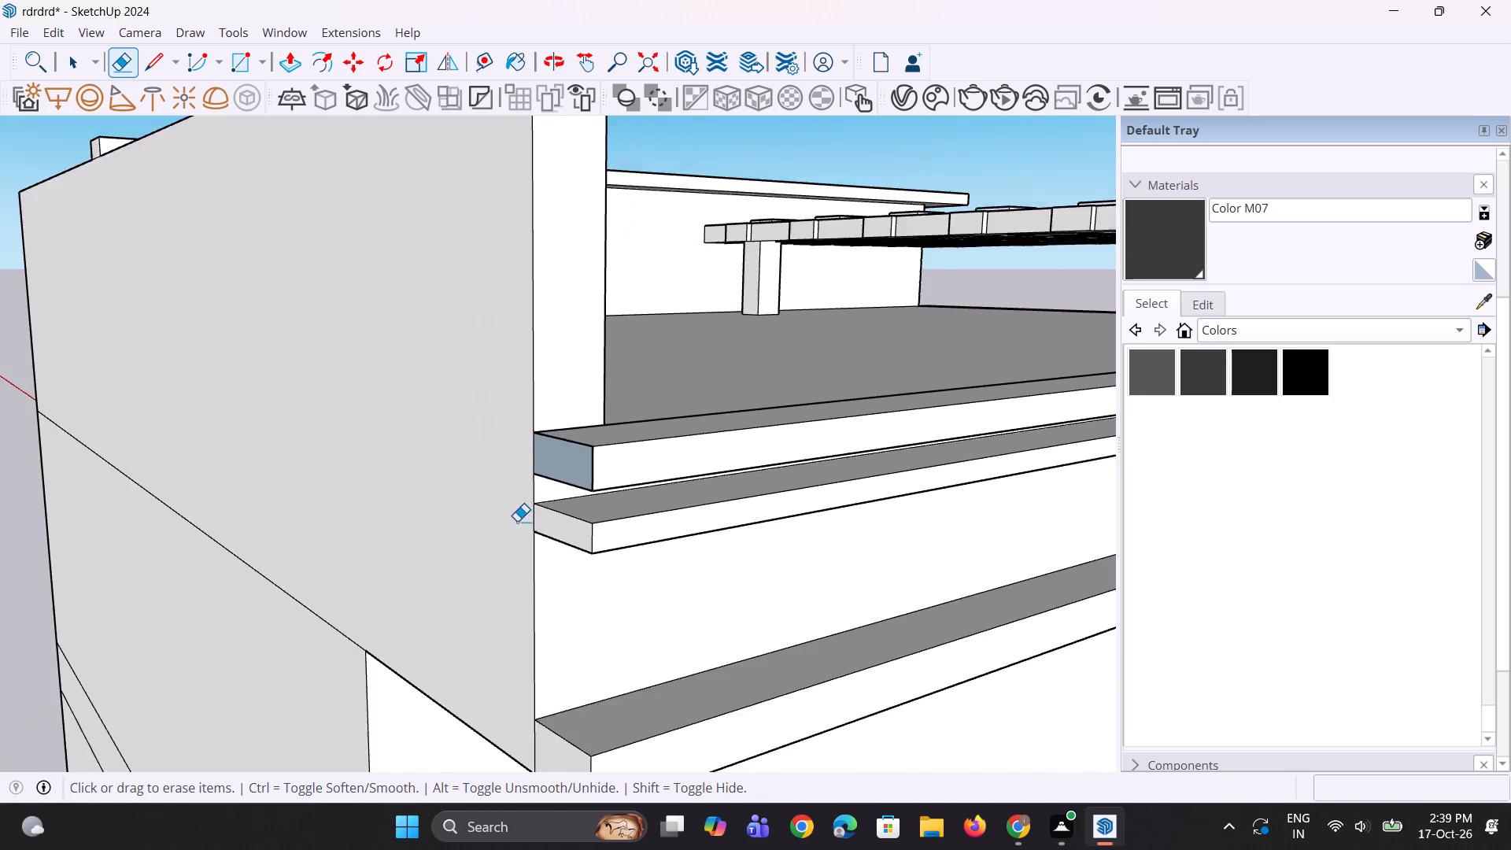
scroll(517, 521, down, 8)
middle_drag(885, 492, 711, 479)
scroll(599, 479, down, 5)
middle_drag(940, 476, 681, 504)
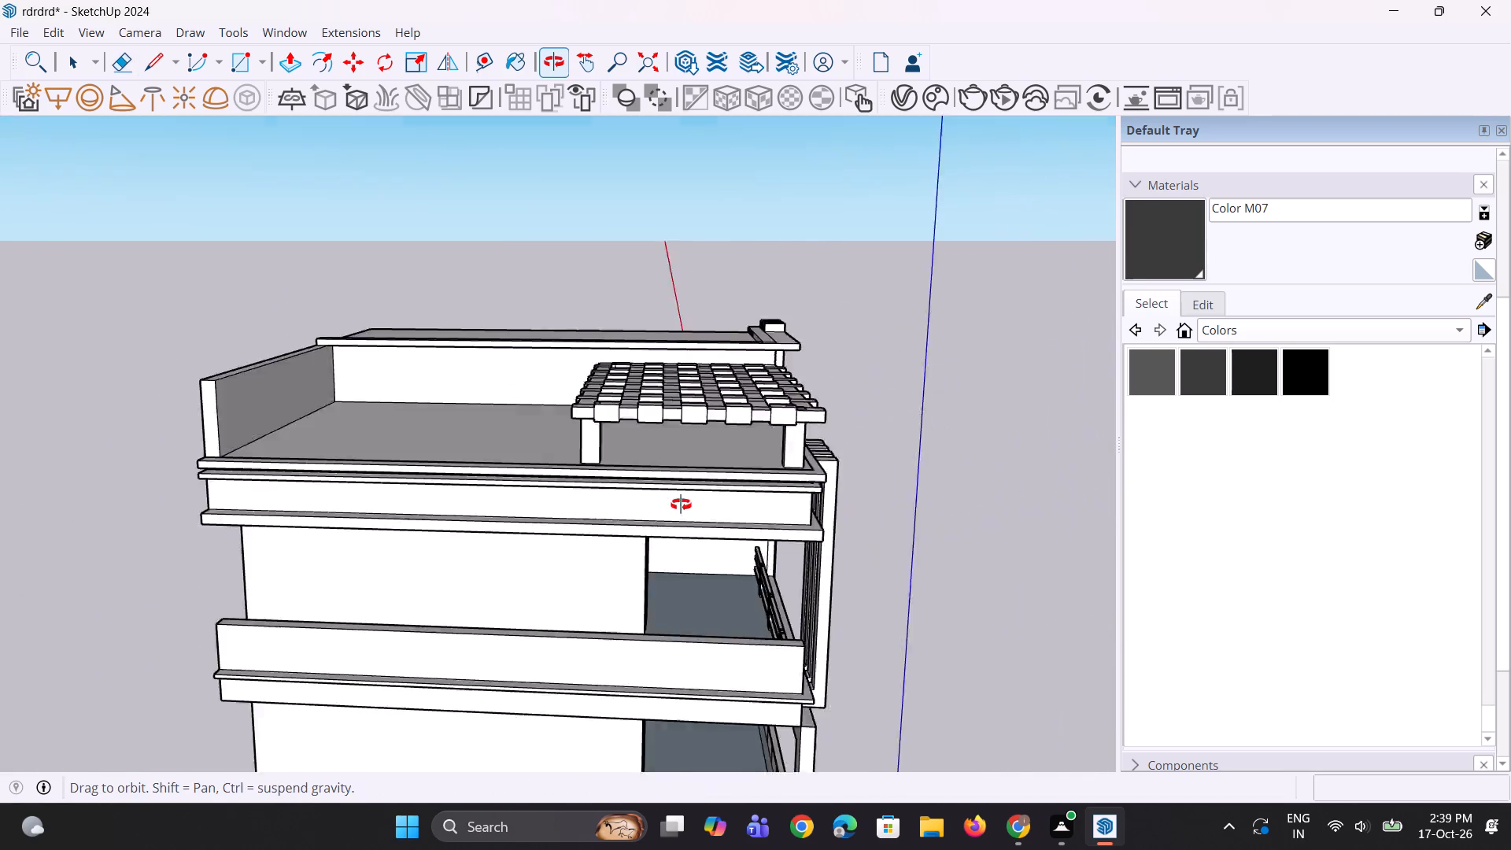
middle_drag(681, 504, 316, 479)
scroll(326, 471, up, 13)
middle_drag(220, 445, 352, 403)
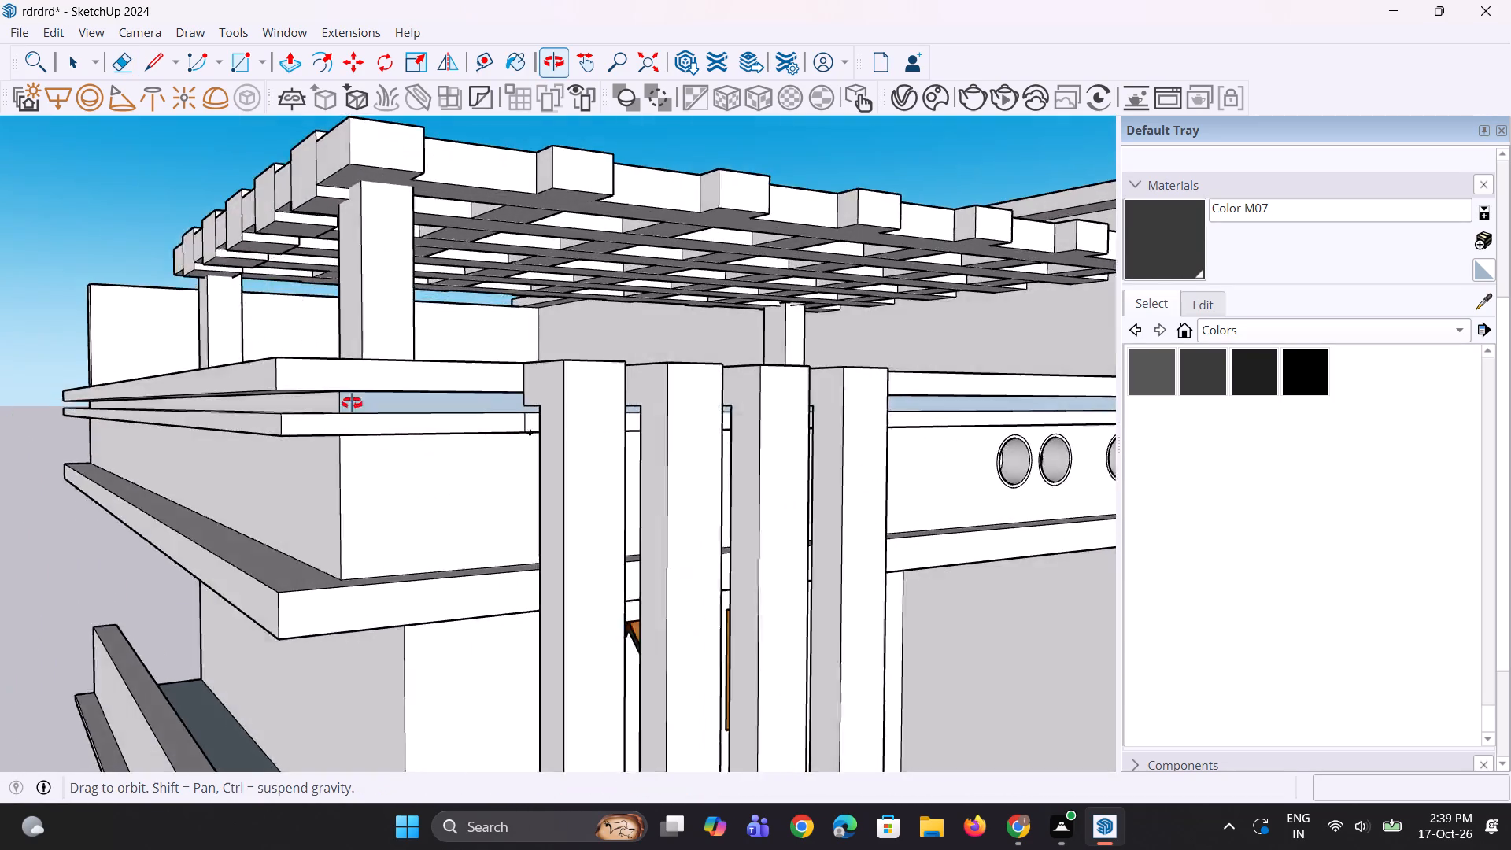
middle_drag(352, 403, 337, 399)
scroll(379, 395, up, 3)
key(space)
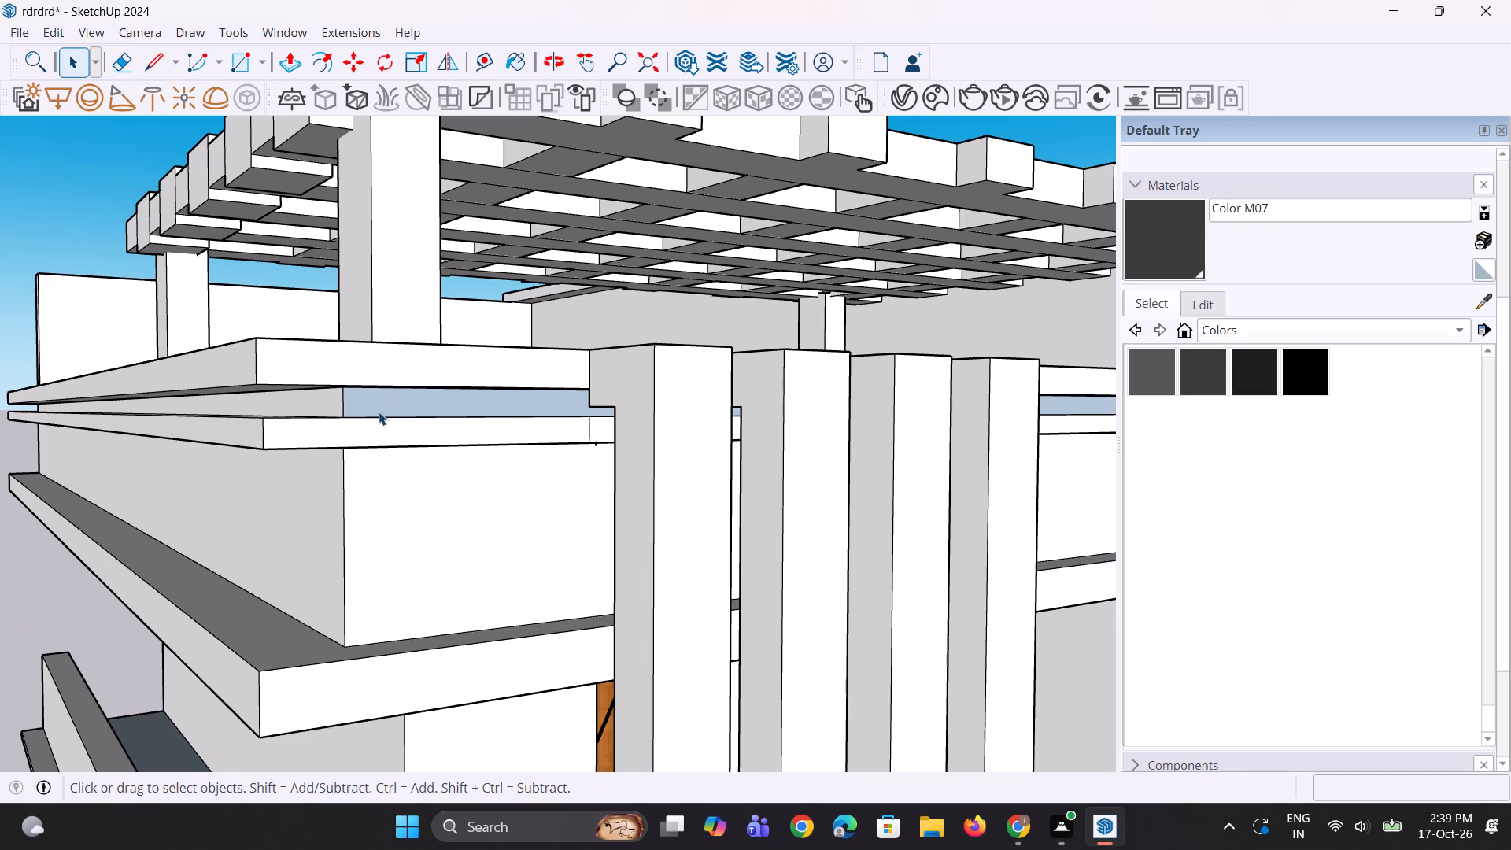
key(space)
key(p)
click(378, 415)
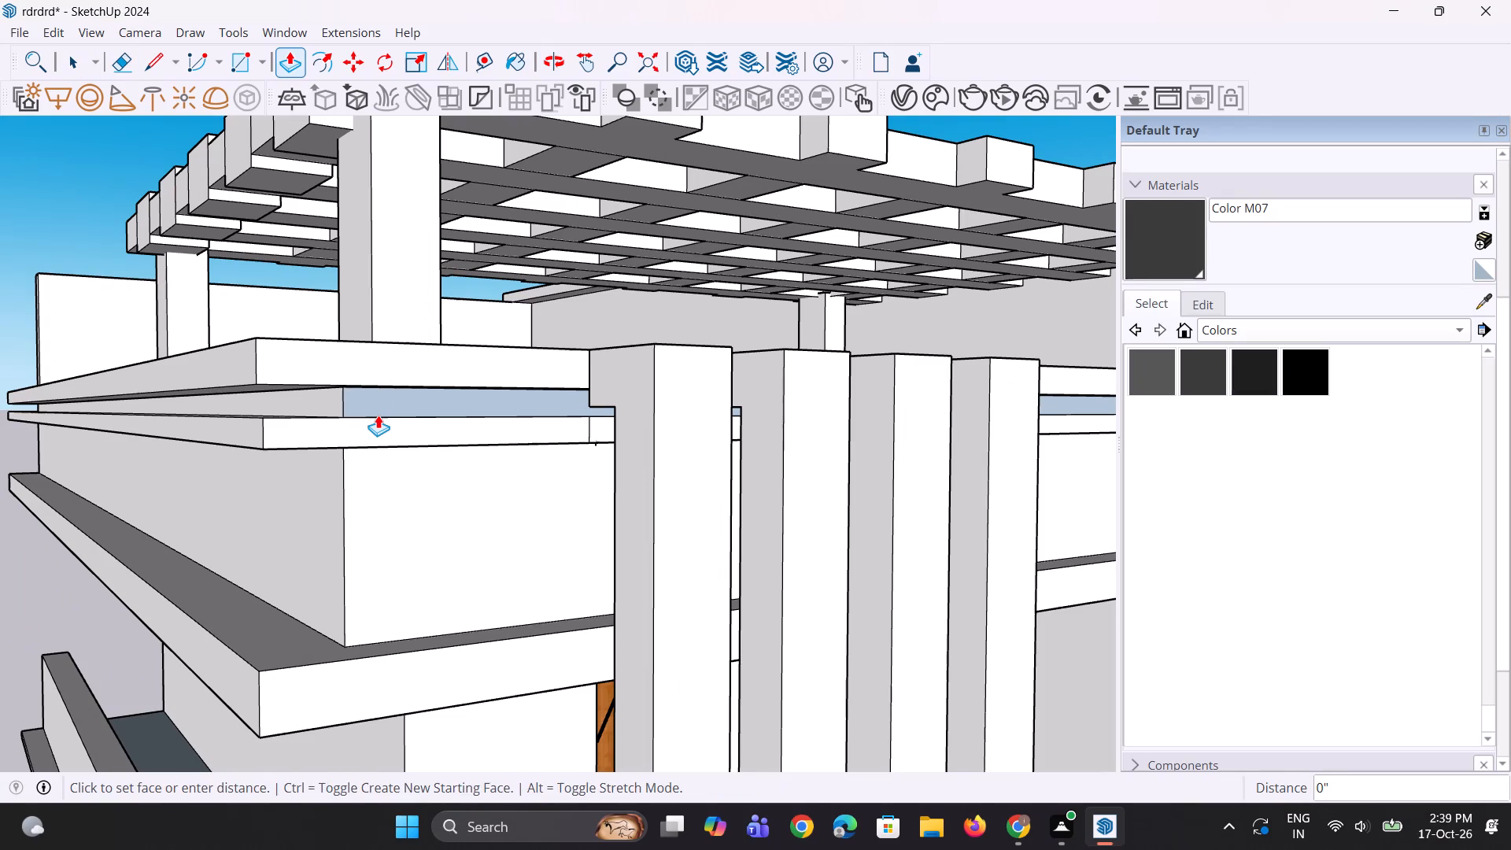
key(Escape)
click(383, 400)
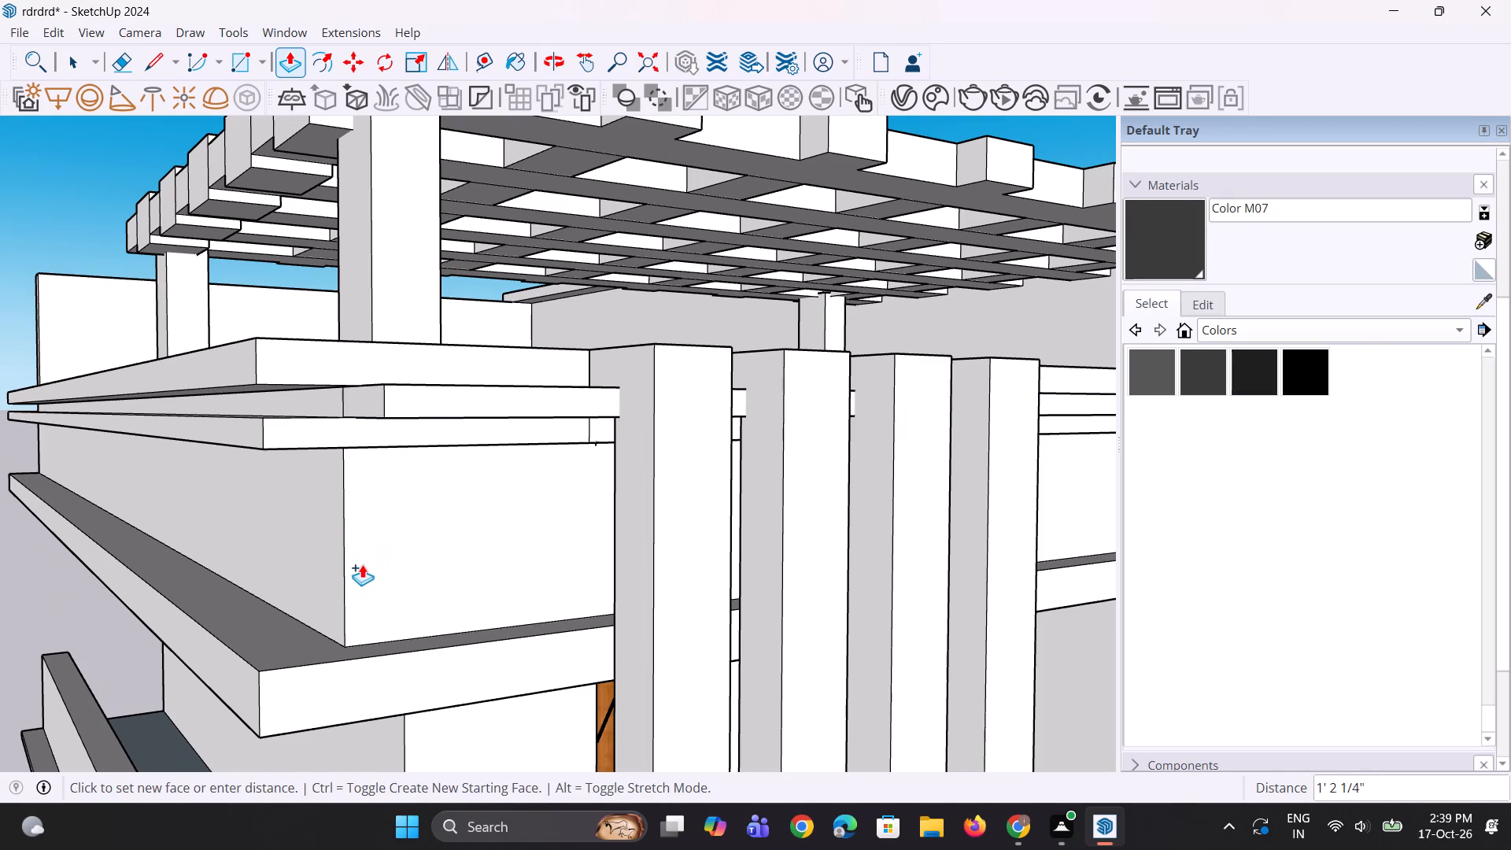
click(342, 551)
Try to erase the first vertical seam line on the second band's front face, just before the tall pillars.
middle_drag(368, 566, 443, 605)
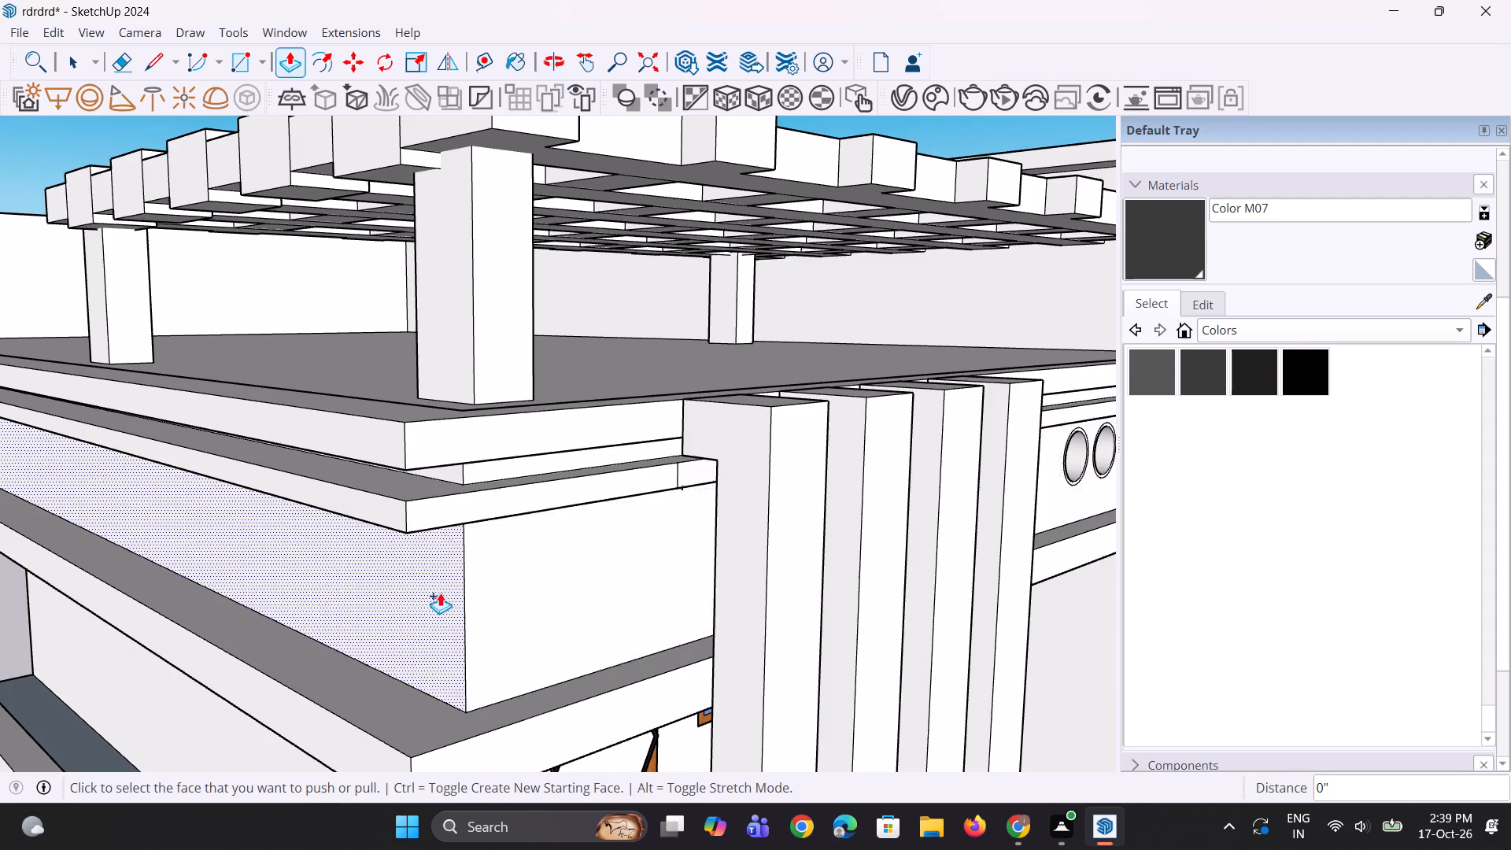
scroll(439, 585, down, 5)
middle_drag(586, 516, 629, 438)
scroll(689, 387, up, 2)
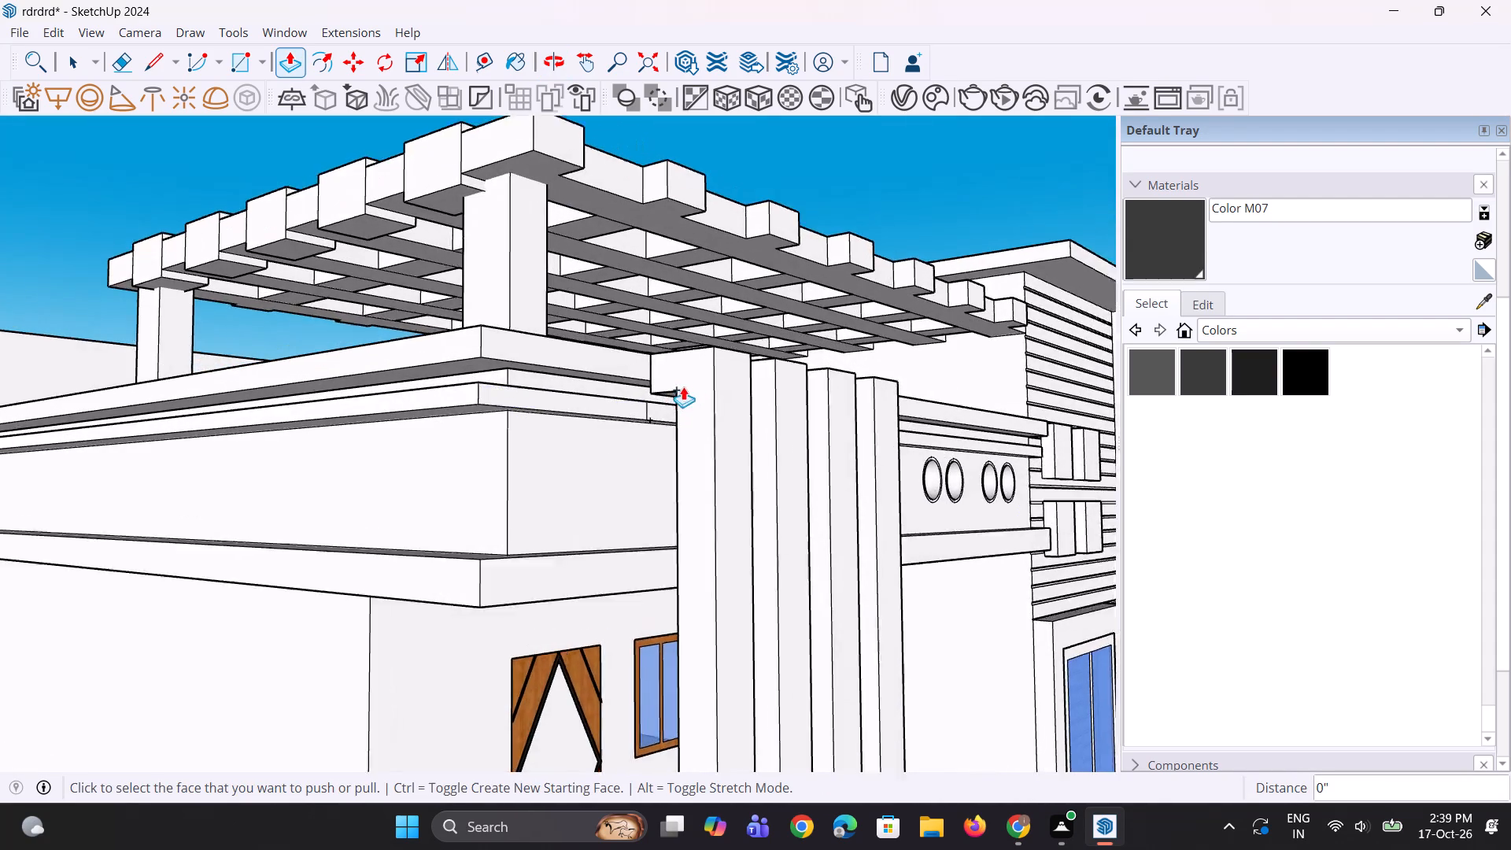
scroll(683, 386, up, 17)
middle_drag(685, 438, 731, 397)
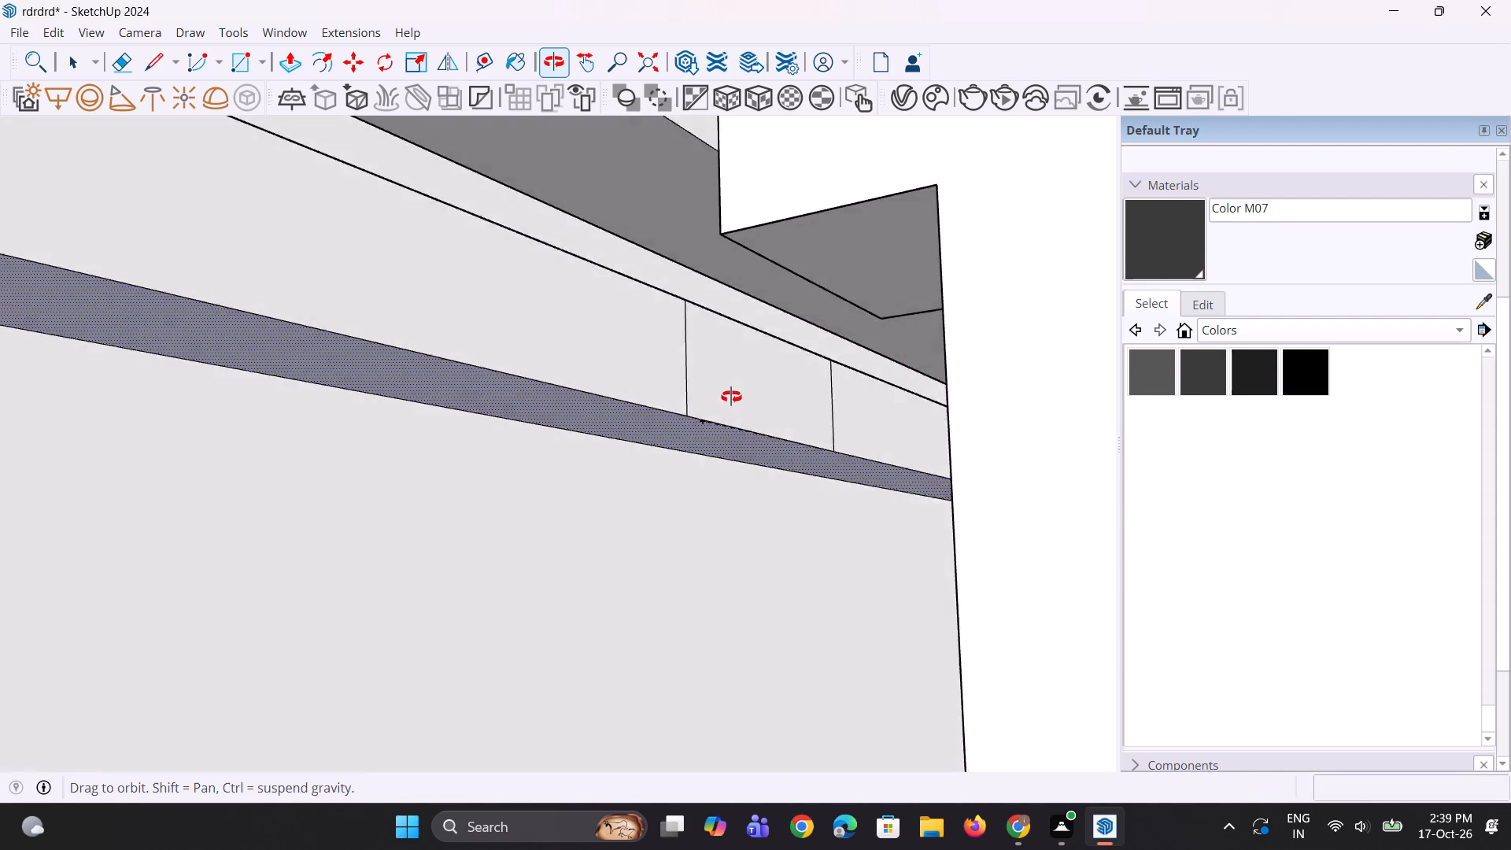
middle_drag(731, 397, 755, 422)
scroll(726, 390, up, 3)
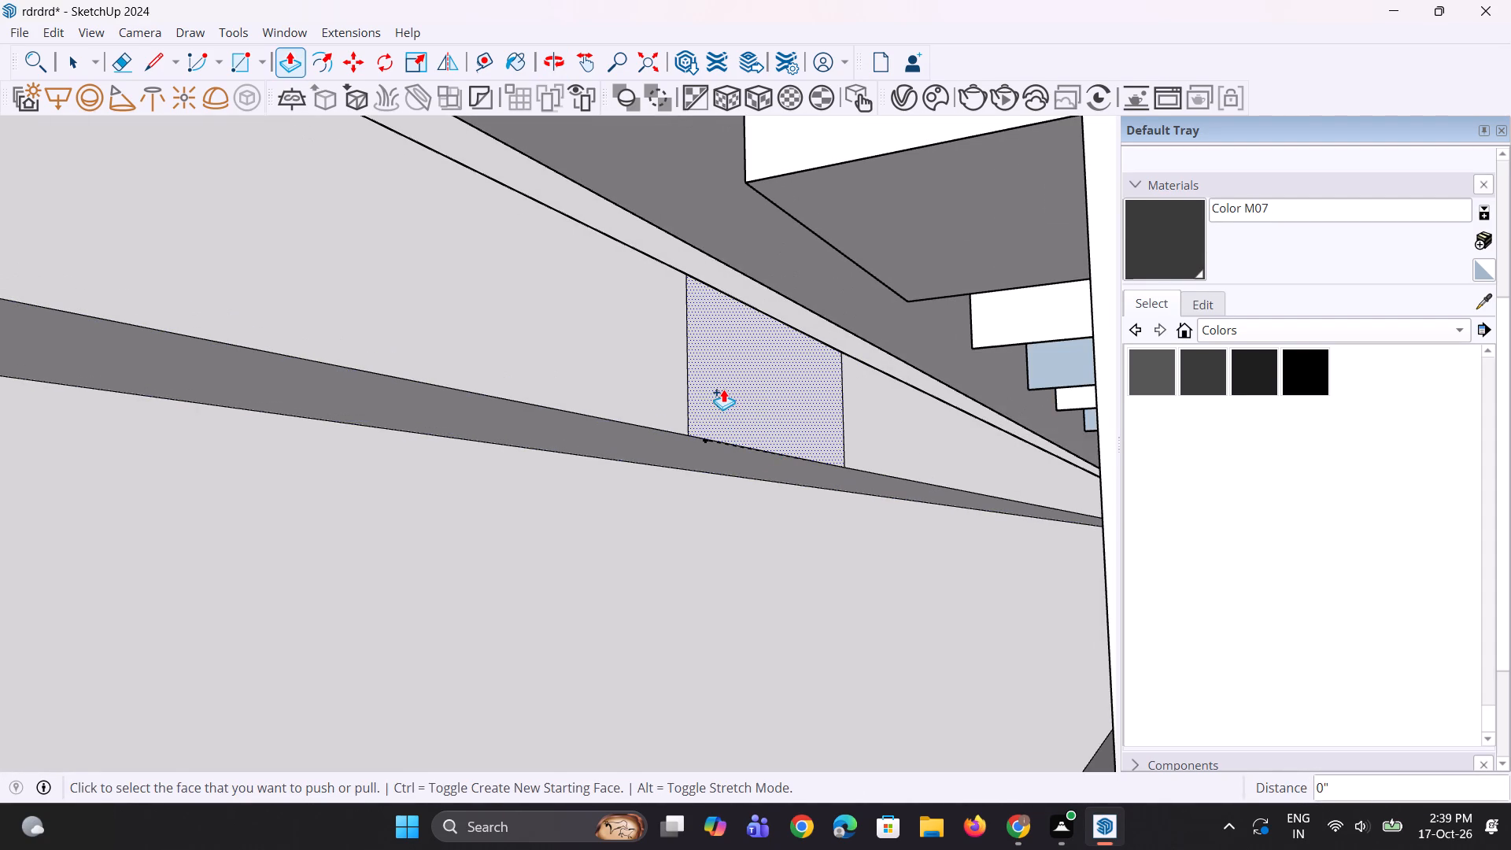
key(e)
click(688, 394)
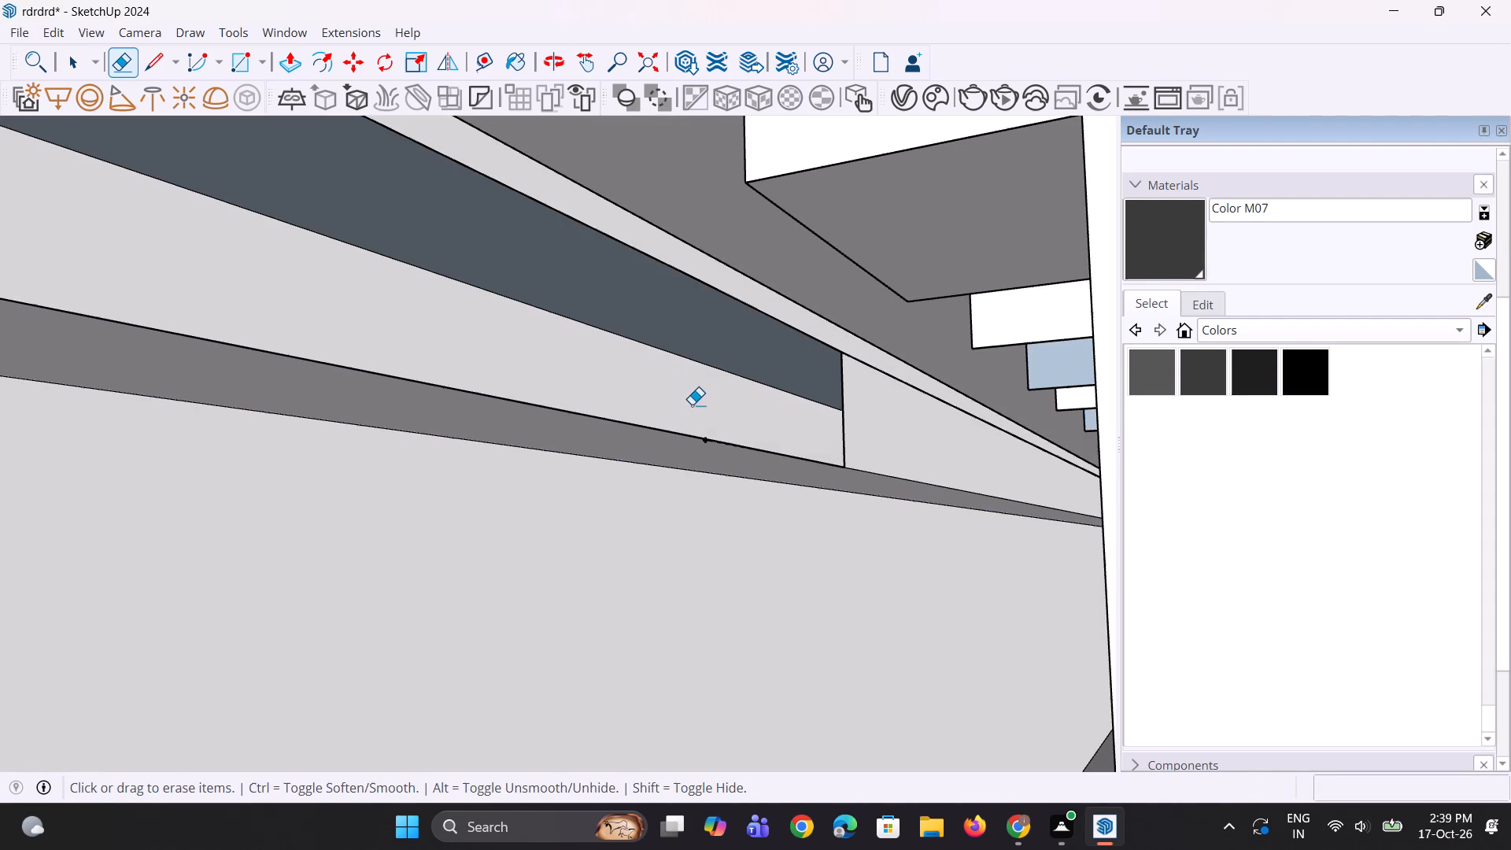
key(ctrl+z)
Delete all the construction guides from the model.
middle_drag(724, 449, 764, 316)
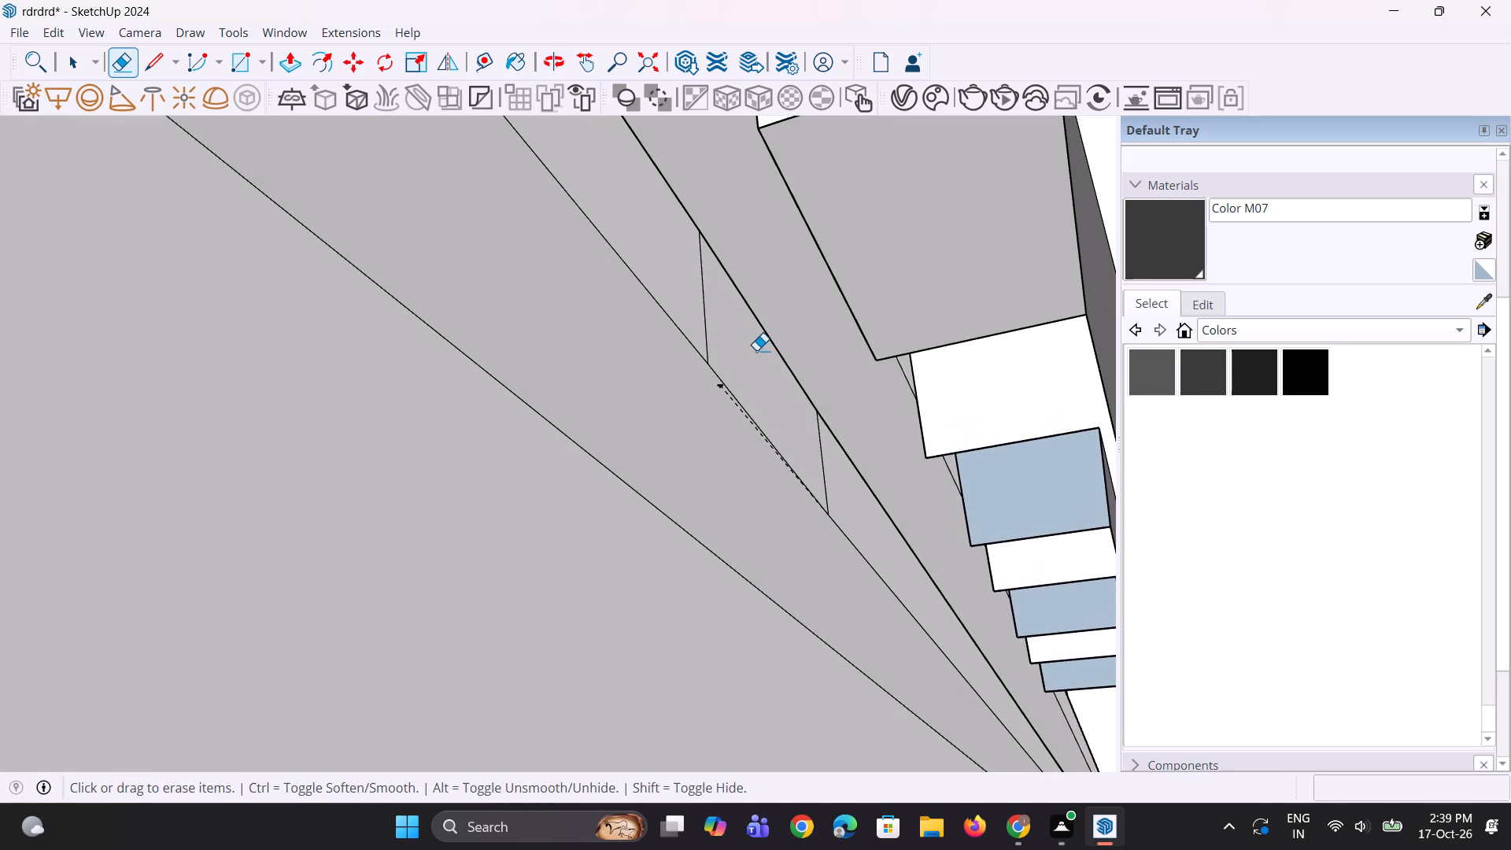
click(58, 37)
click(123, 227)
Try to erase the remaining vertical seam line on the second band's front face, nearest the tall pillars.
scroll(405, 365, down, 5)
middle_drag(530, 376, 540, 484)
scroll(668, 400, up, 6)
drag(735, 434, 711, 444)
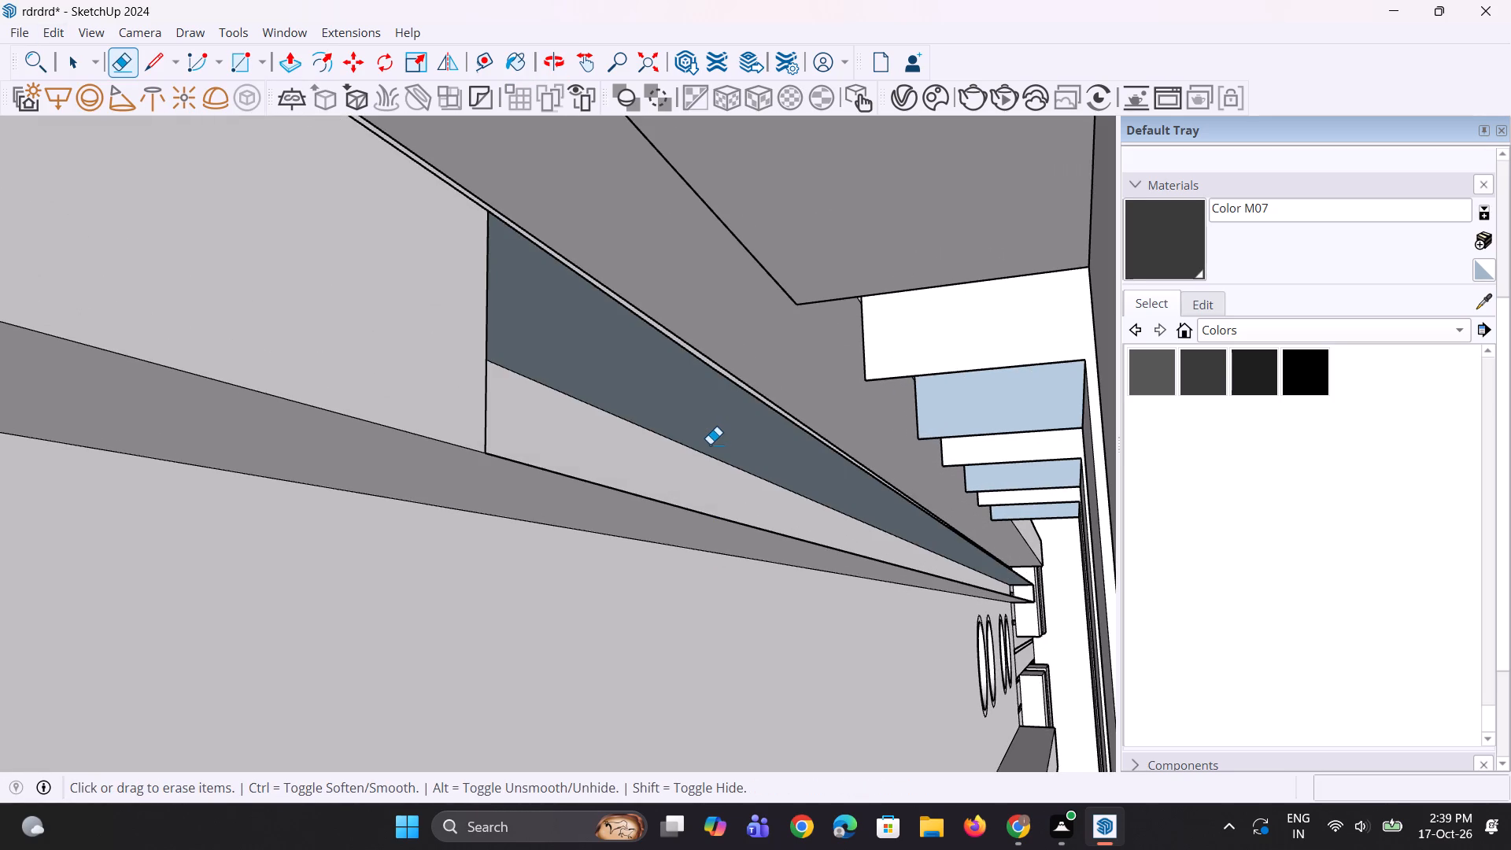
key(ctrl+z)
Examine the house's front facade around the pergola, pillars, roof ledge and round openings from above and below.
scroll(582, 509, down, 16)
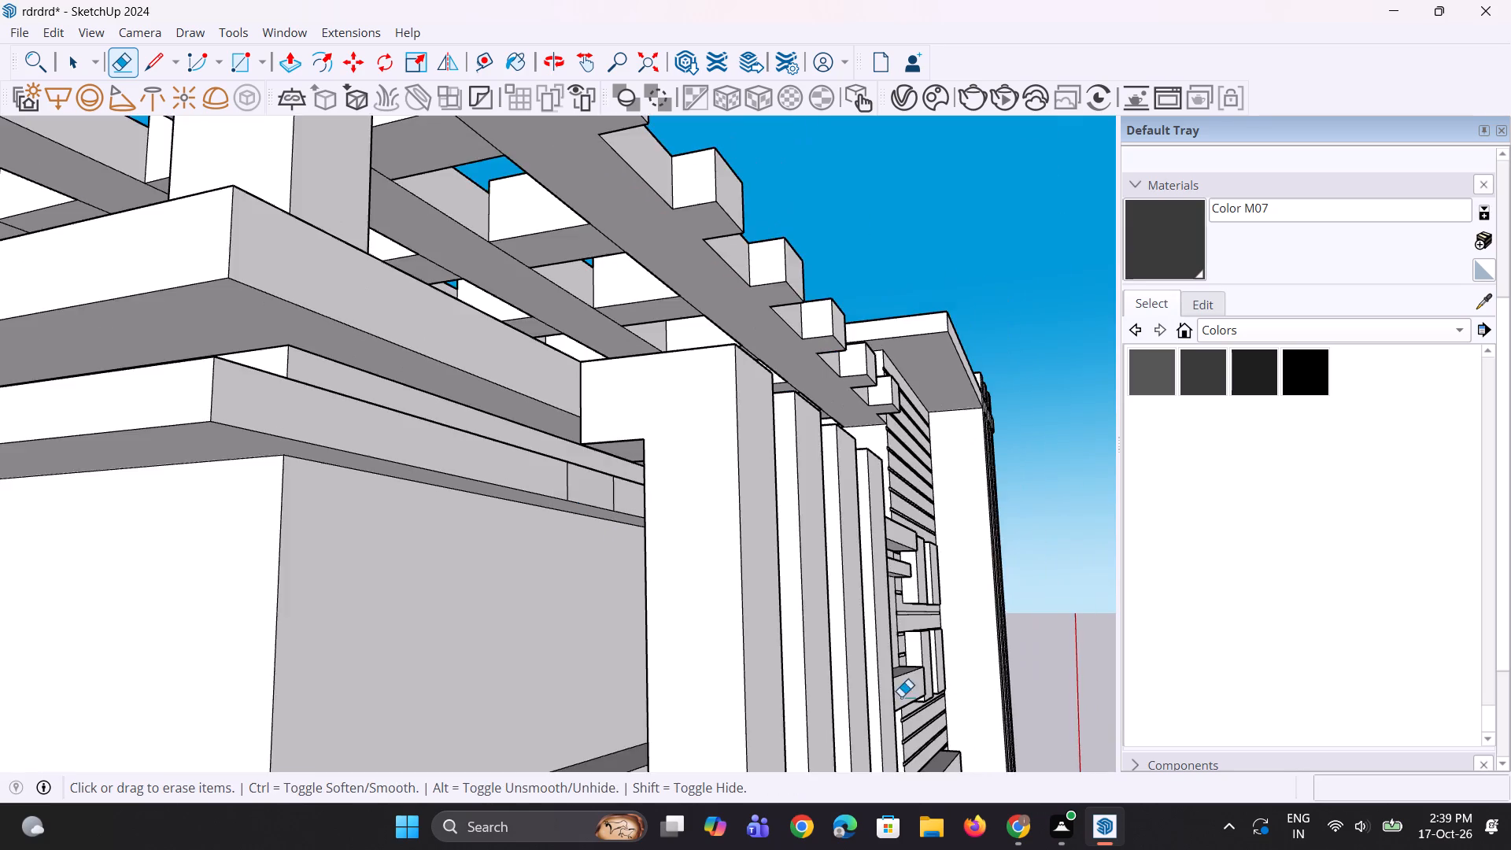
middle_drag(894, 698, 753, 700)
scroll(569, 523, down, 10)
middle_drag(720, 487, 606, 602)
scroll(604, 601, down, 3)
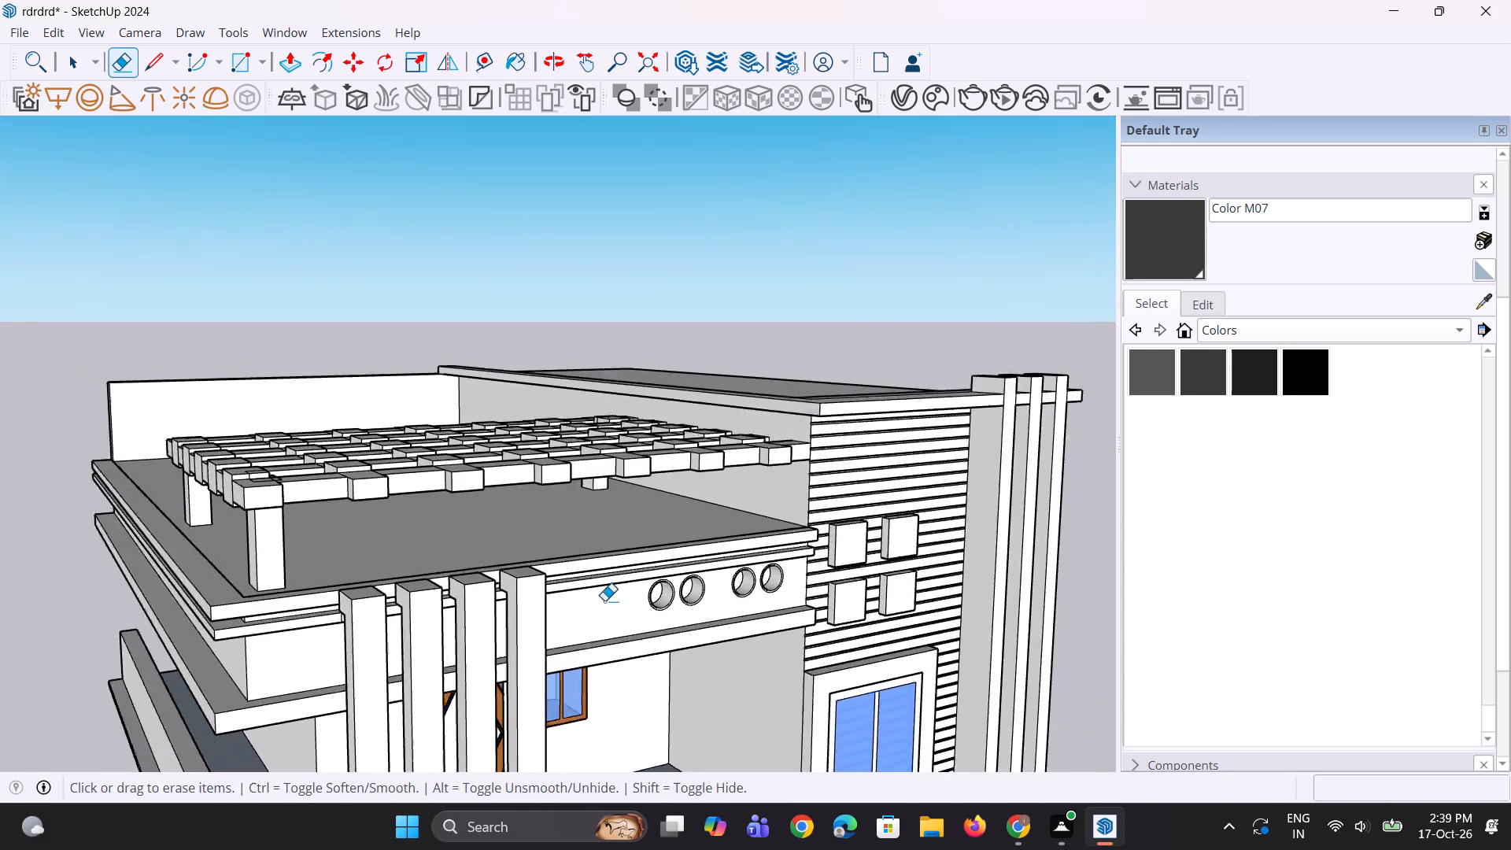
scroll(604, 601, down, 2)
middle_drag(608, 635, 515, 510)
scroll(490, 601, up, 5)
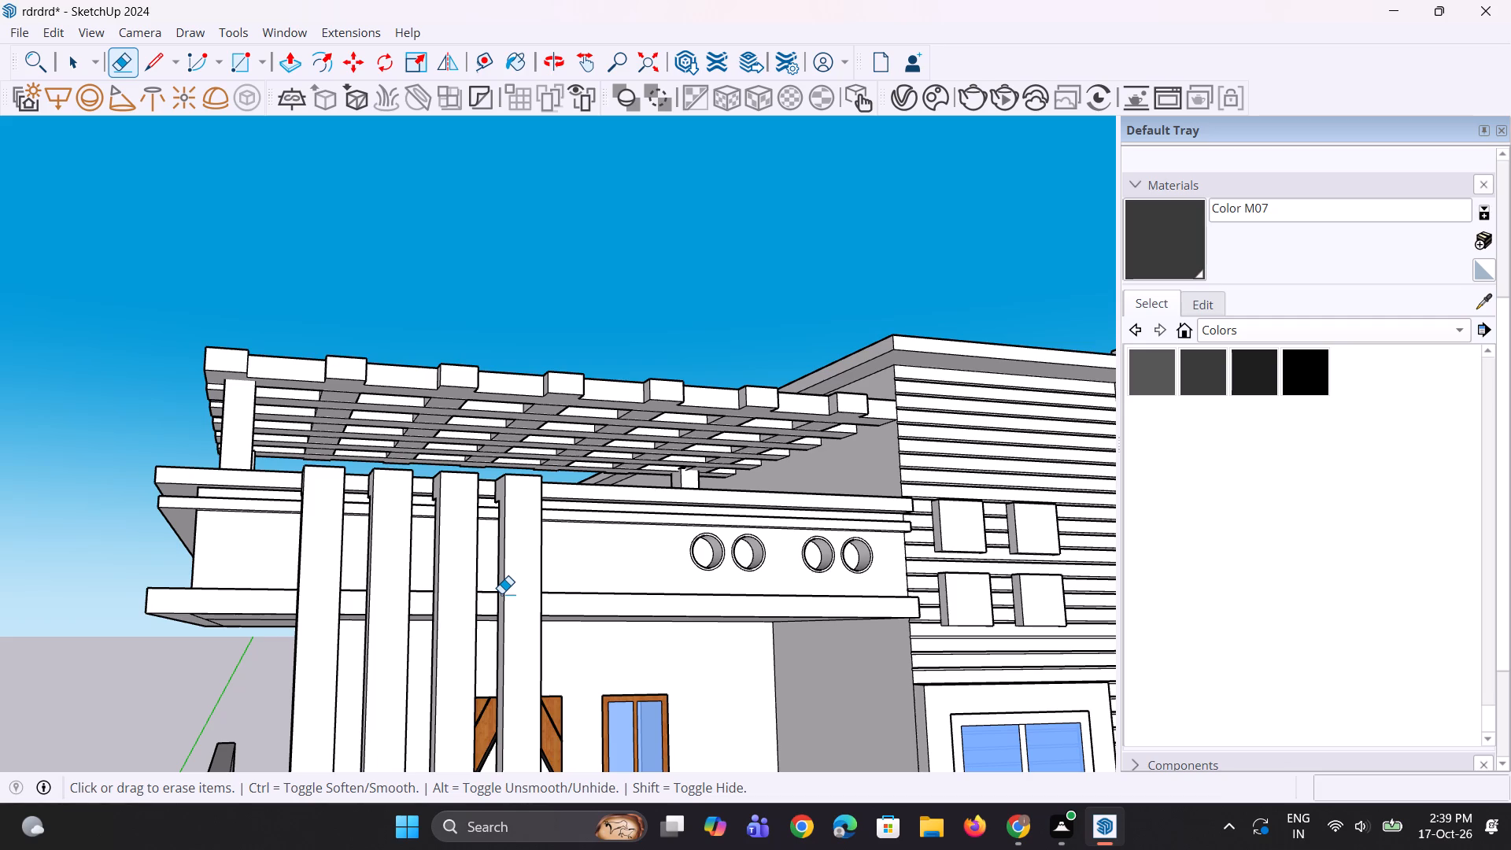
scroll(135, 454, down, 4)
middle_drag(253, 349, 227, 494)
scroll(227, 494, up, 3)
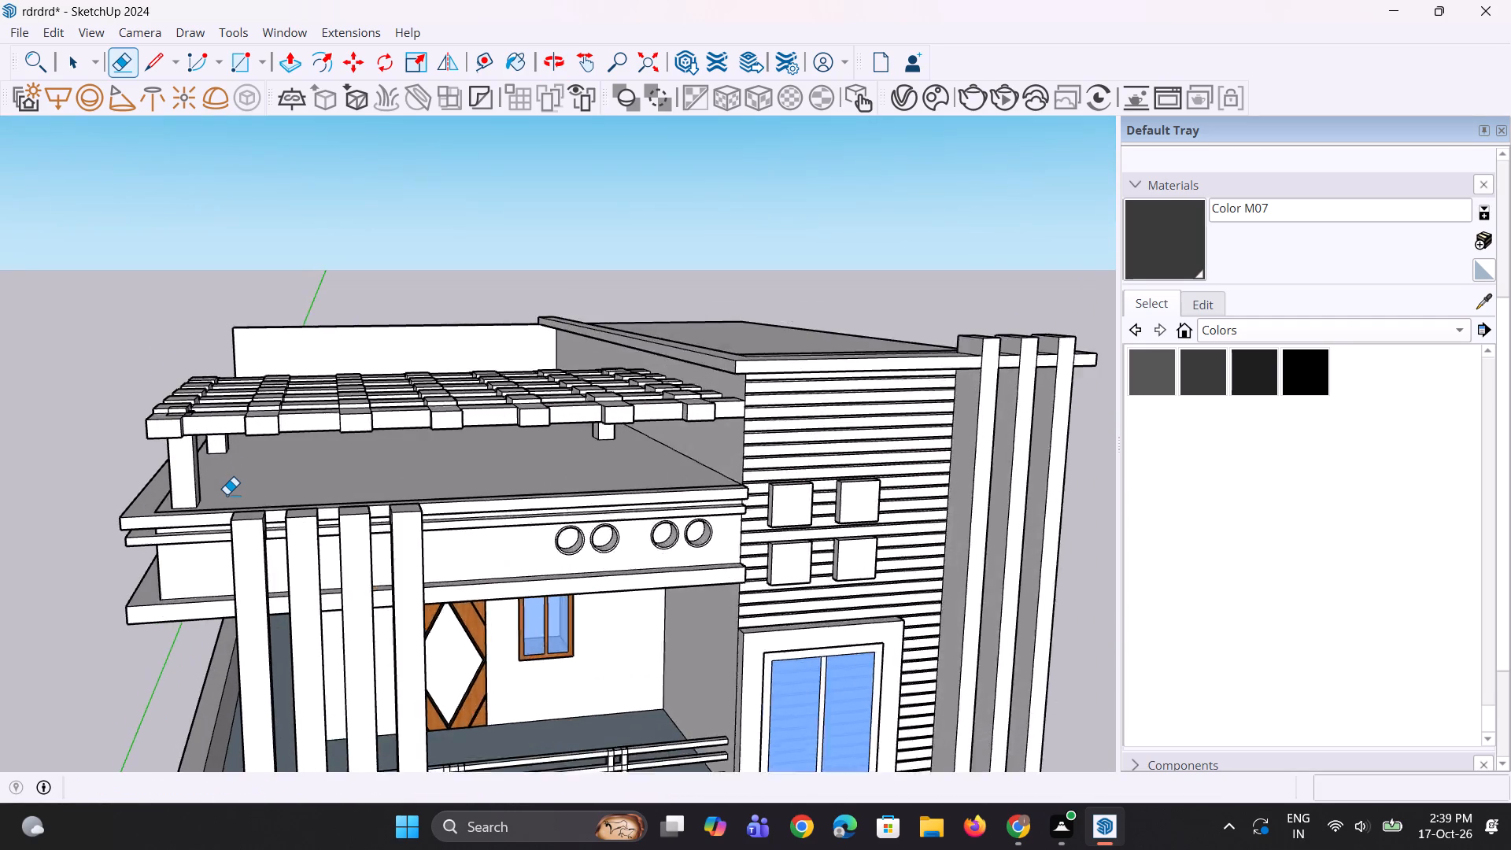
scroll(227, 494, up, 1)
key(Escape)
key(space)
key(space)
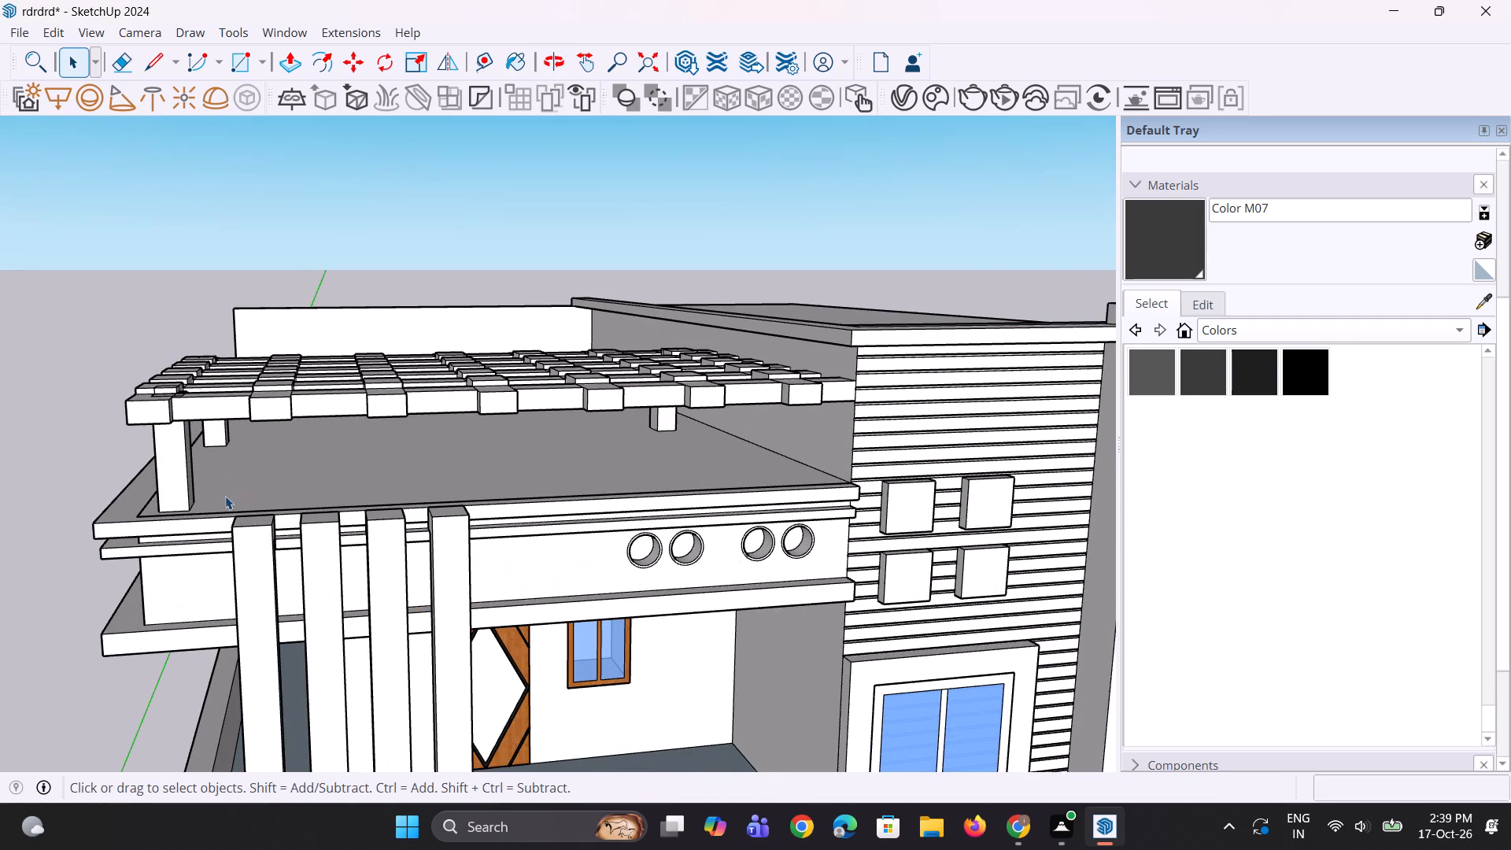
key(space)
scroll(195, 458, down, 4)
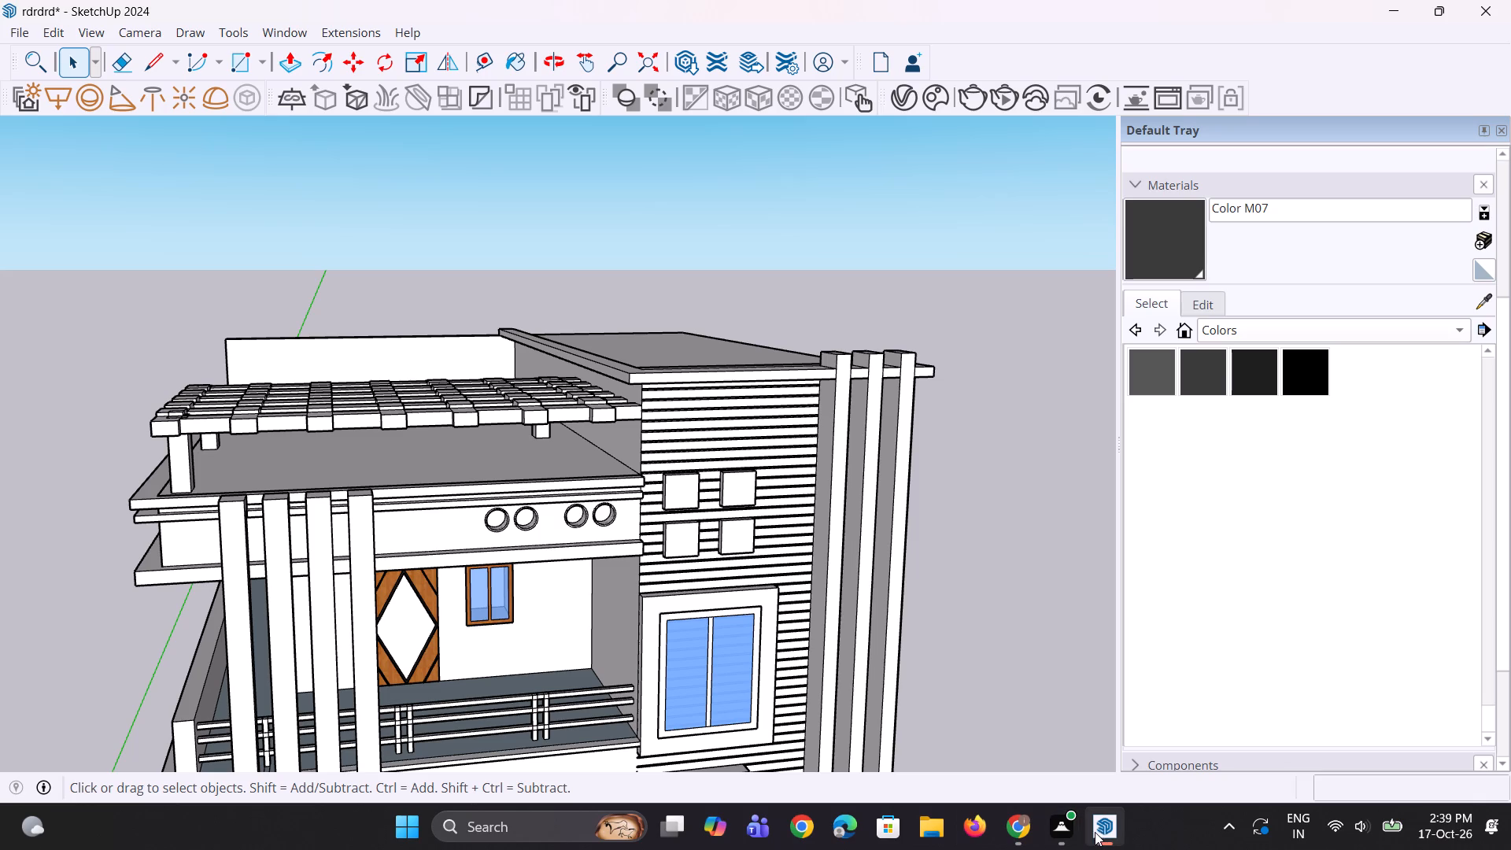
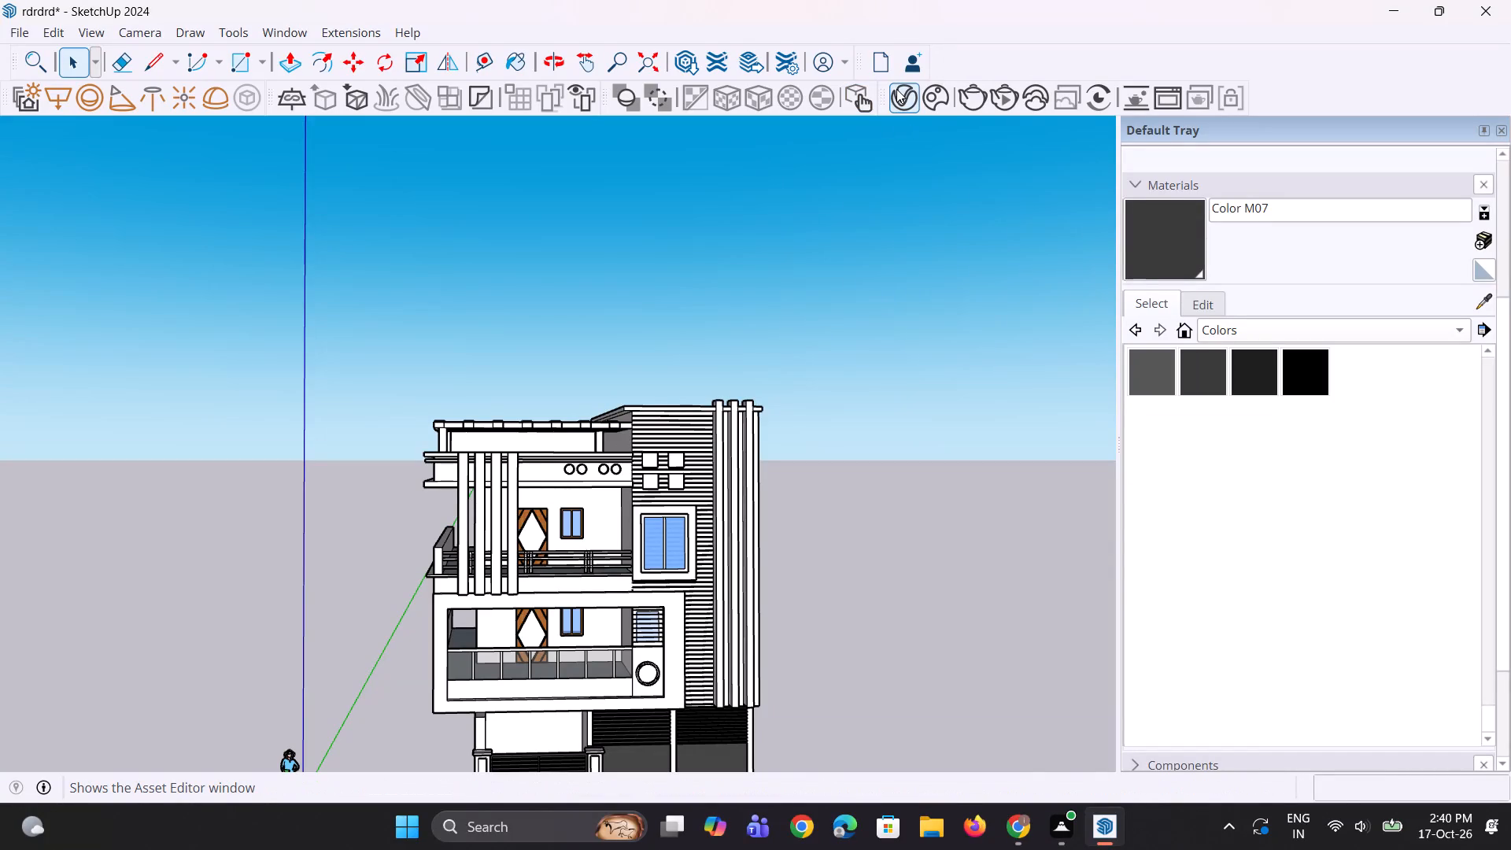
Open the V-Ray Asset Editor and minimize it to clear the model view.
right_click(896, 89)
click(864, 191)
click(911, 99)
middle_drag(349, 633, 580, 664)
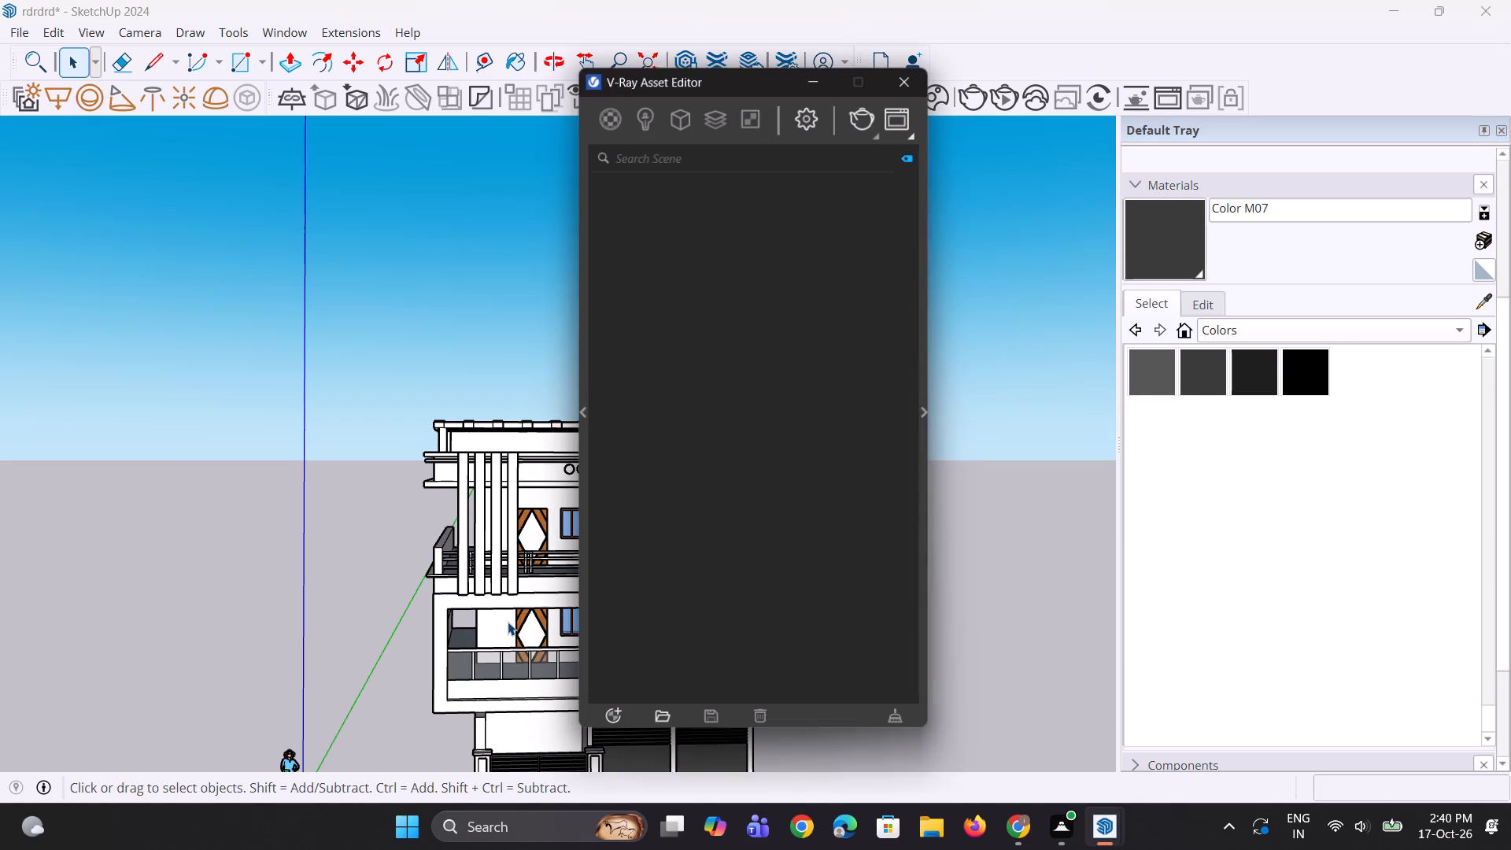
click(387, 348)
middle_drag(326, 531, 990, 596)
middle_drag(172, 560, 523, 548)
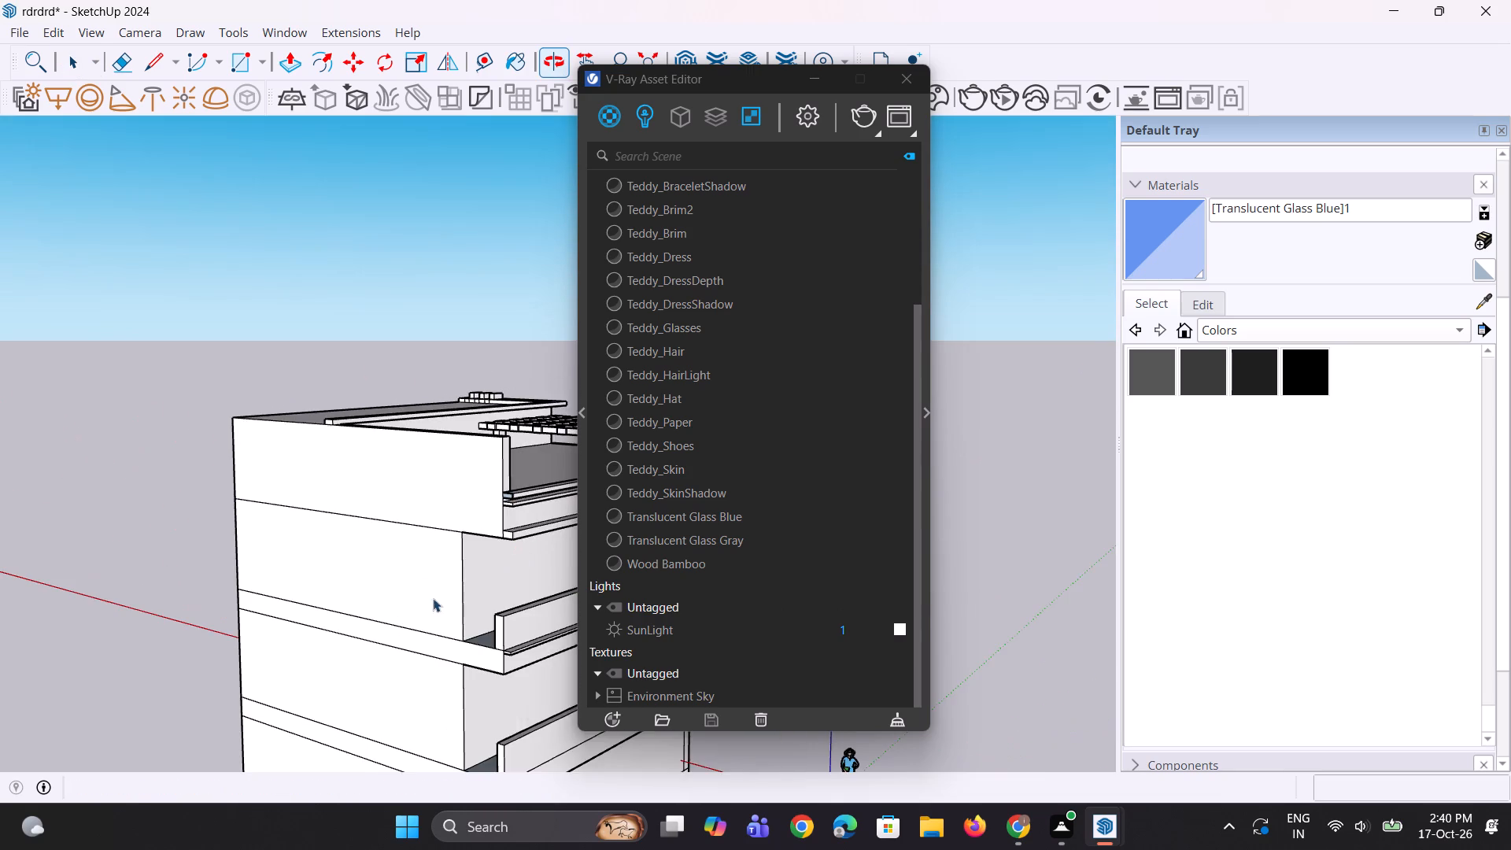
scroll(441, 626, up, 7)
middle_drag(495, 620, 1102, 654)
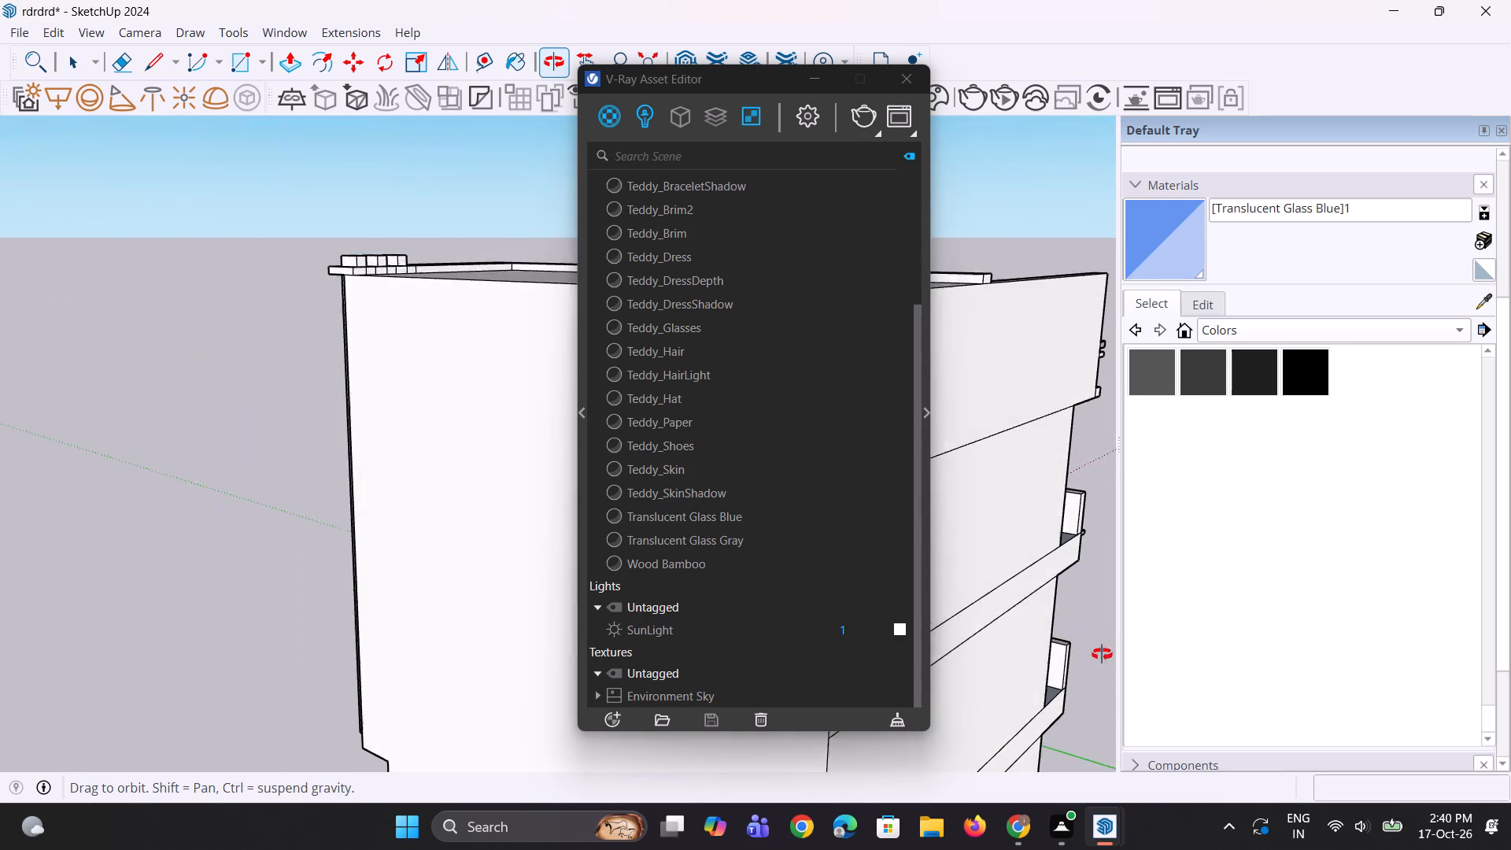
middle_drag(1102, 654, 1092, 628)
scroll(1095, 564, up, 1)
scroll(0, 582, down, 3)
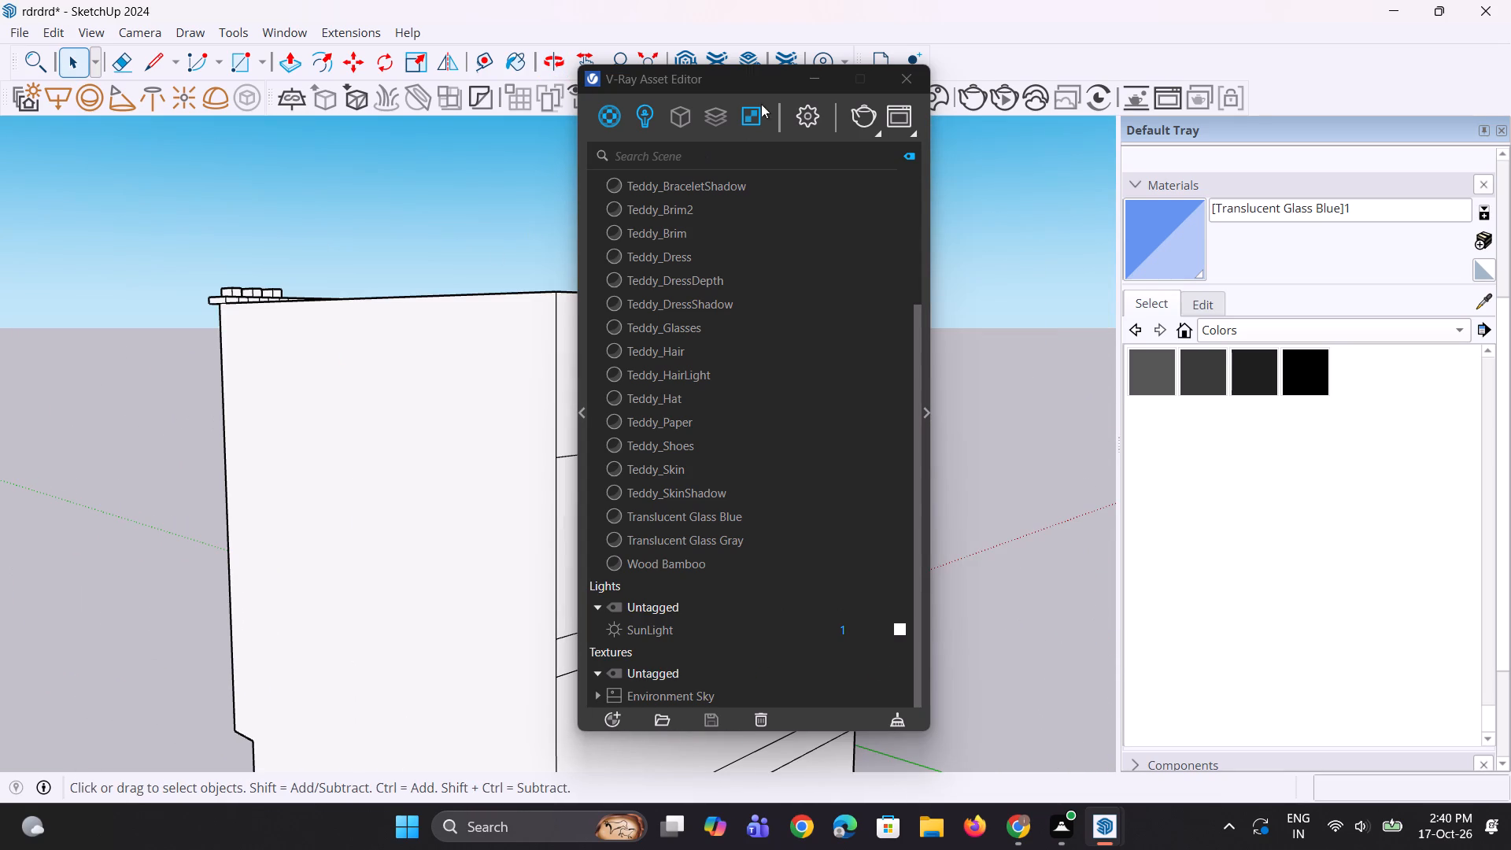
click(801, 74)
Copy the upper side balcony's parapet end edge about 7 3/8" inward and push/pull the resulting strip about 3' 9 9/16" to the house wall.
scroll(873, 431, up, 2)
scroll(893, 542, up, 6)
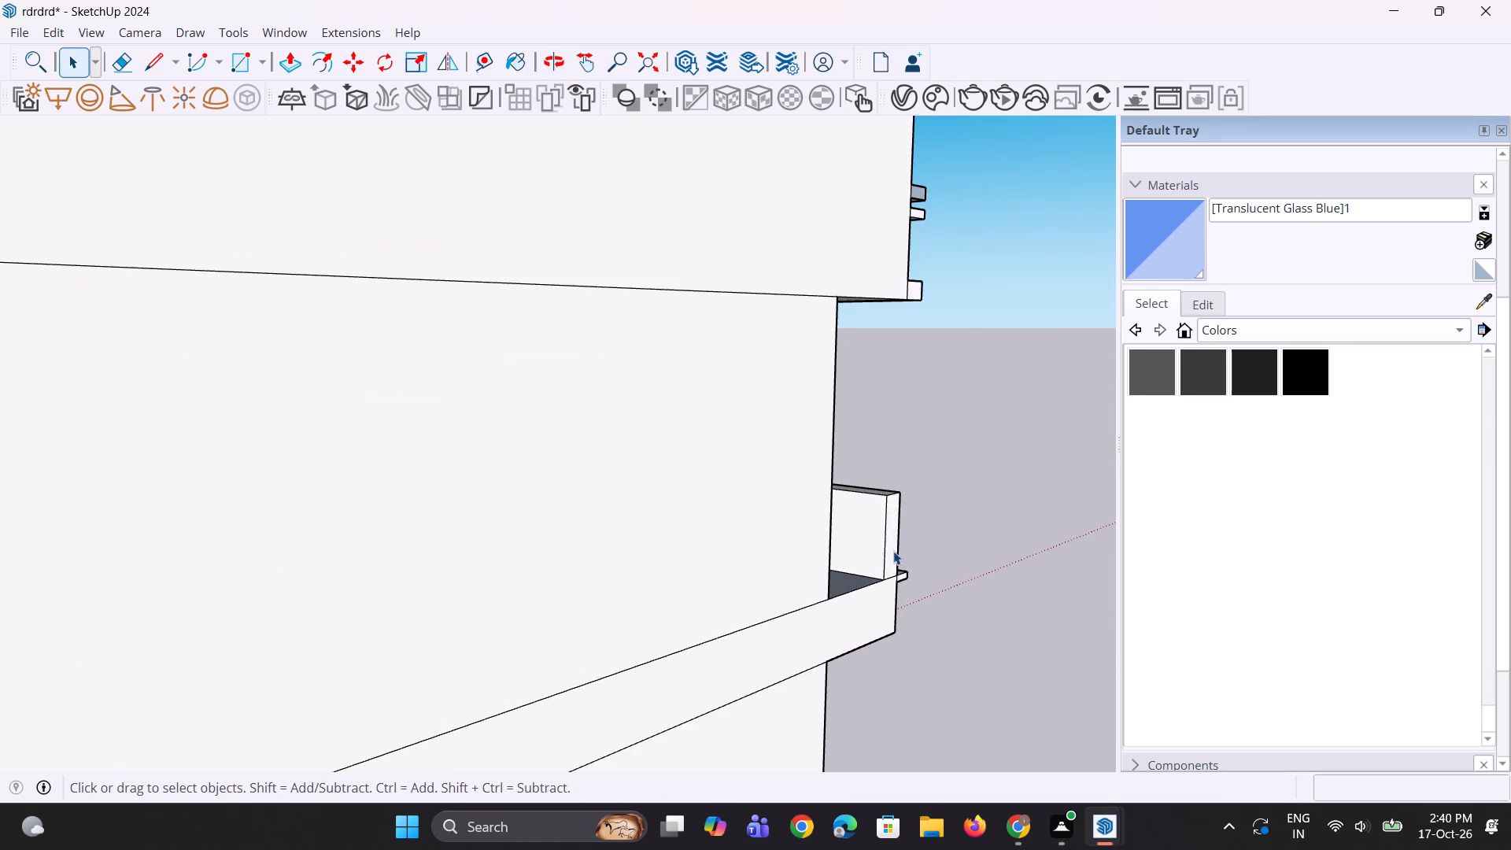
click(885, 549)
scroll(887, 546, up, 1)
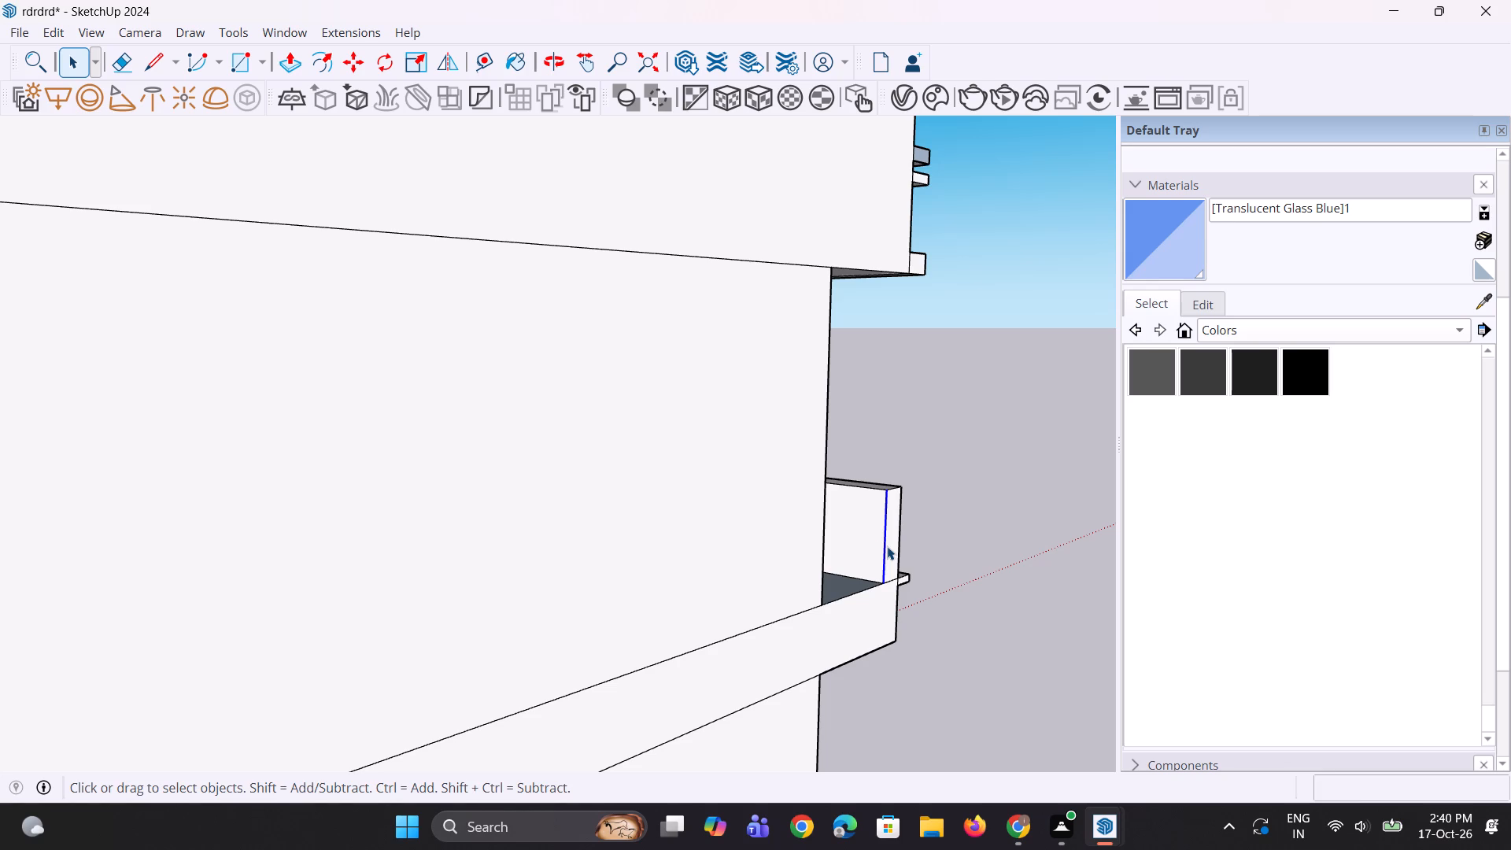
key(m)
ctrl+scroll(891, 564, up, 1)
click(882, 584)
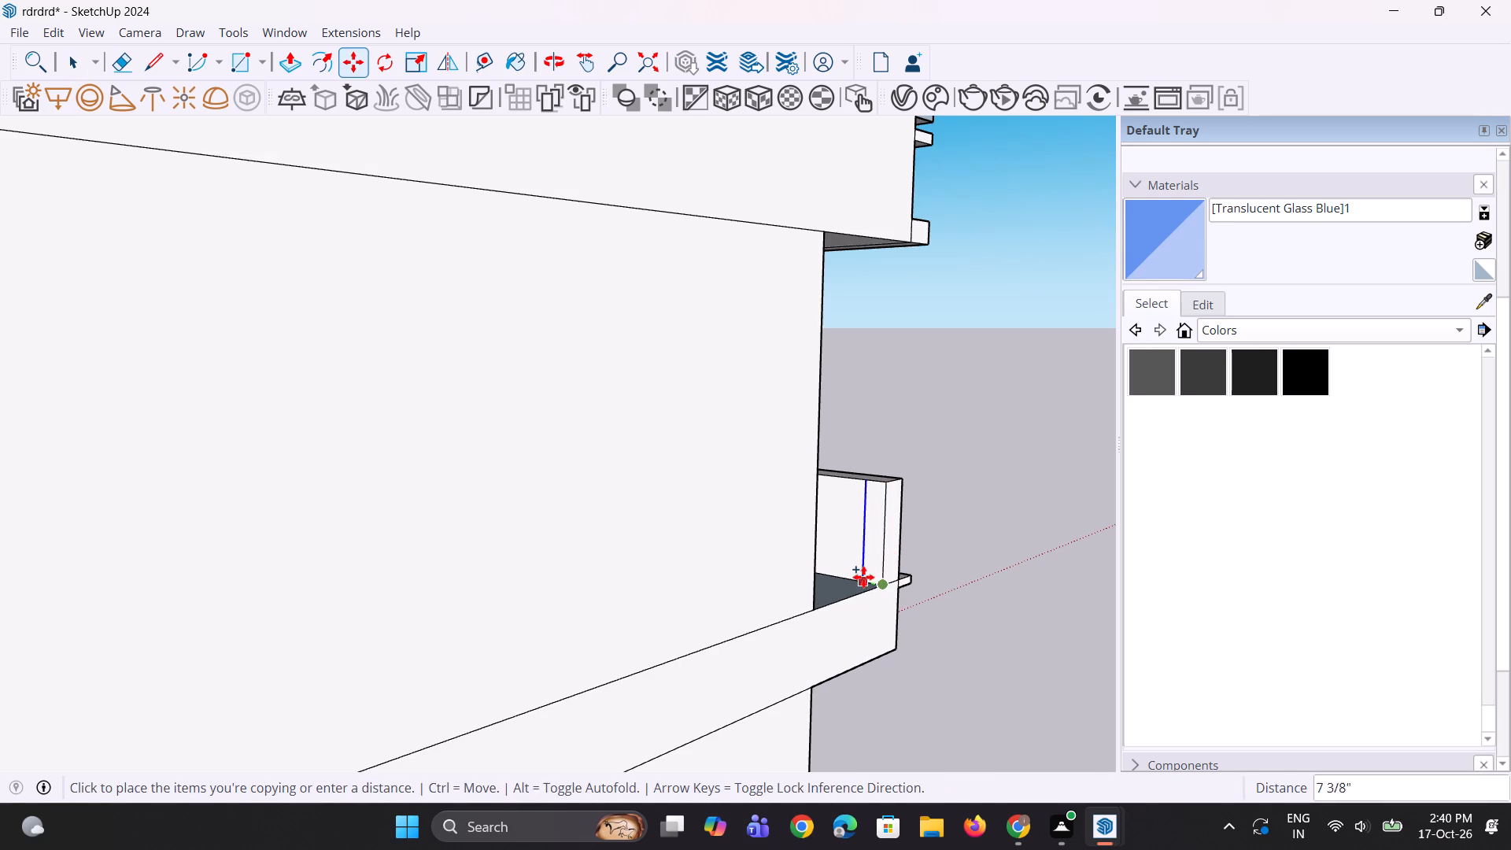
click(862, 577)
key(p)
click(870, 552)
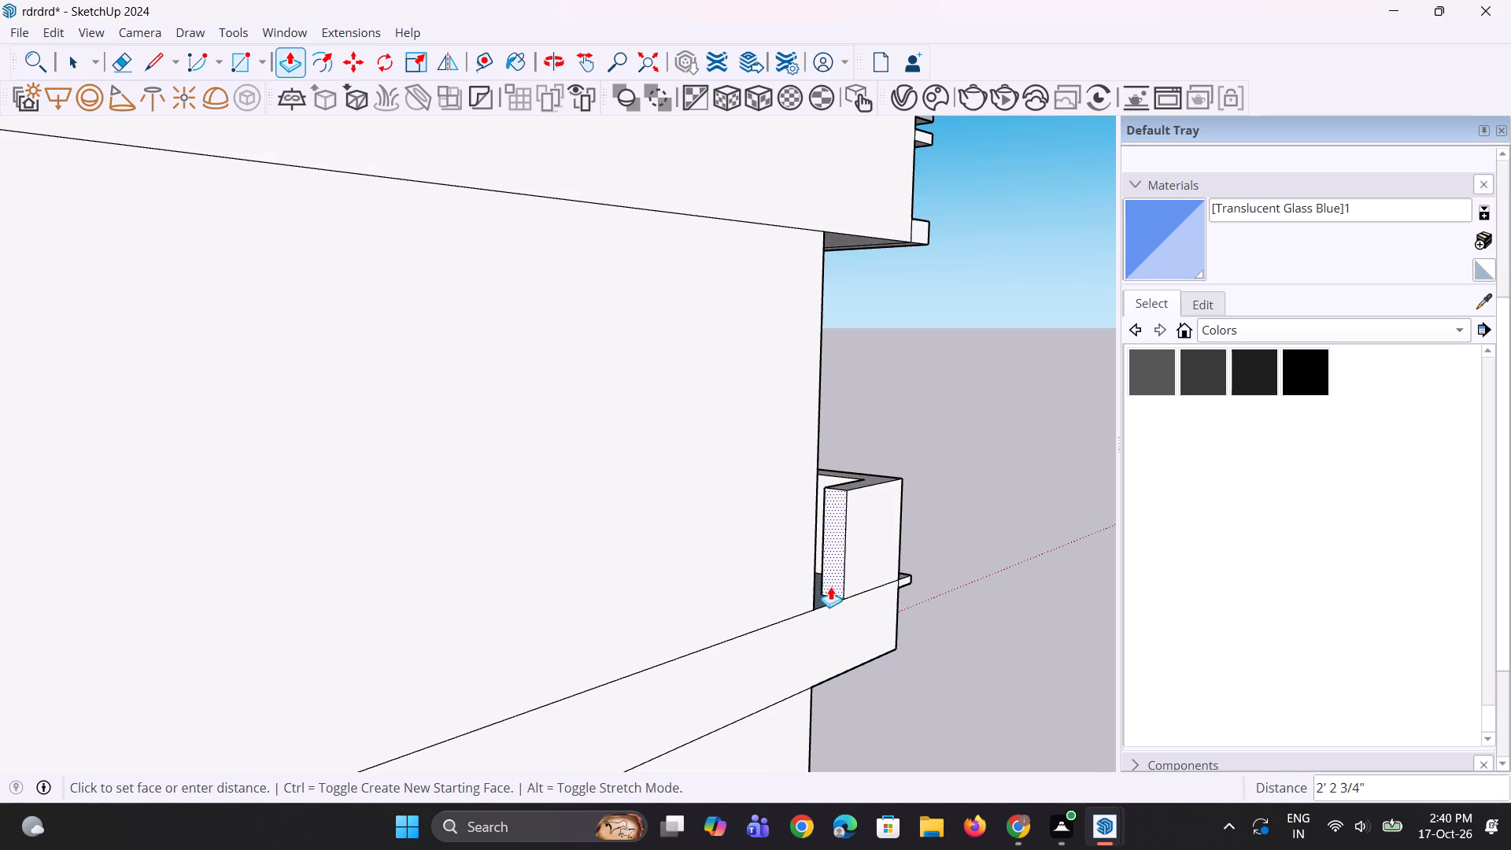
click(815, 600)
Copy the lower side balcony's parapet end edge about 8 1/2" inward and push/pull the resulting strip about 3' 11 7/8" to the house wall.
scroll(674, 495, down, 8)
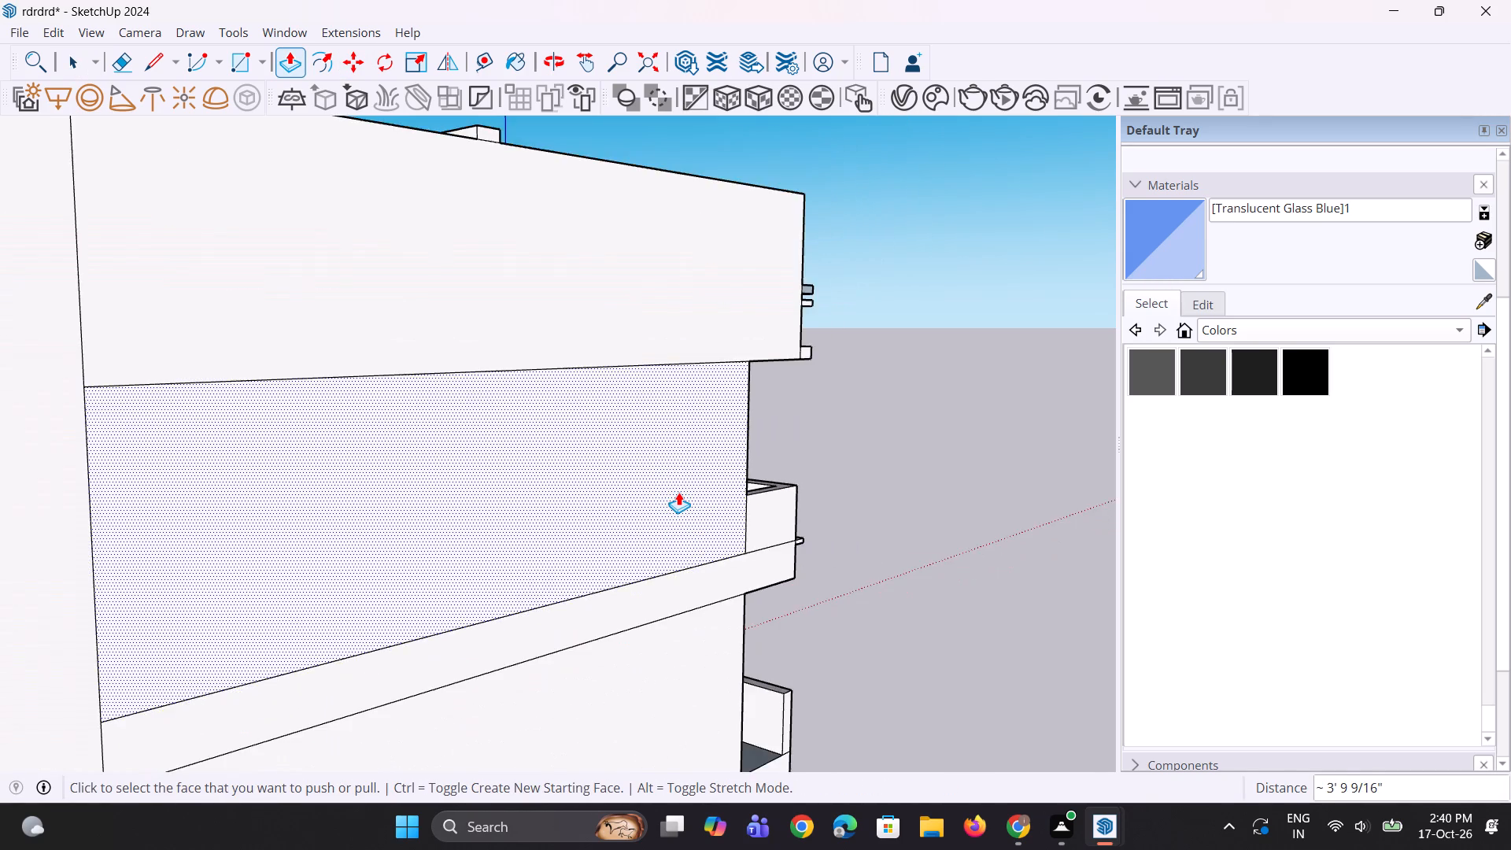
scroll(678, 492, down, 10)
scroll(721, 584, up, 9)
key(space)
scroll(722, 607, up, 2)
key(space)
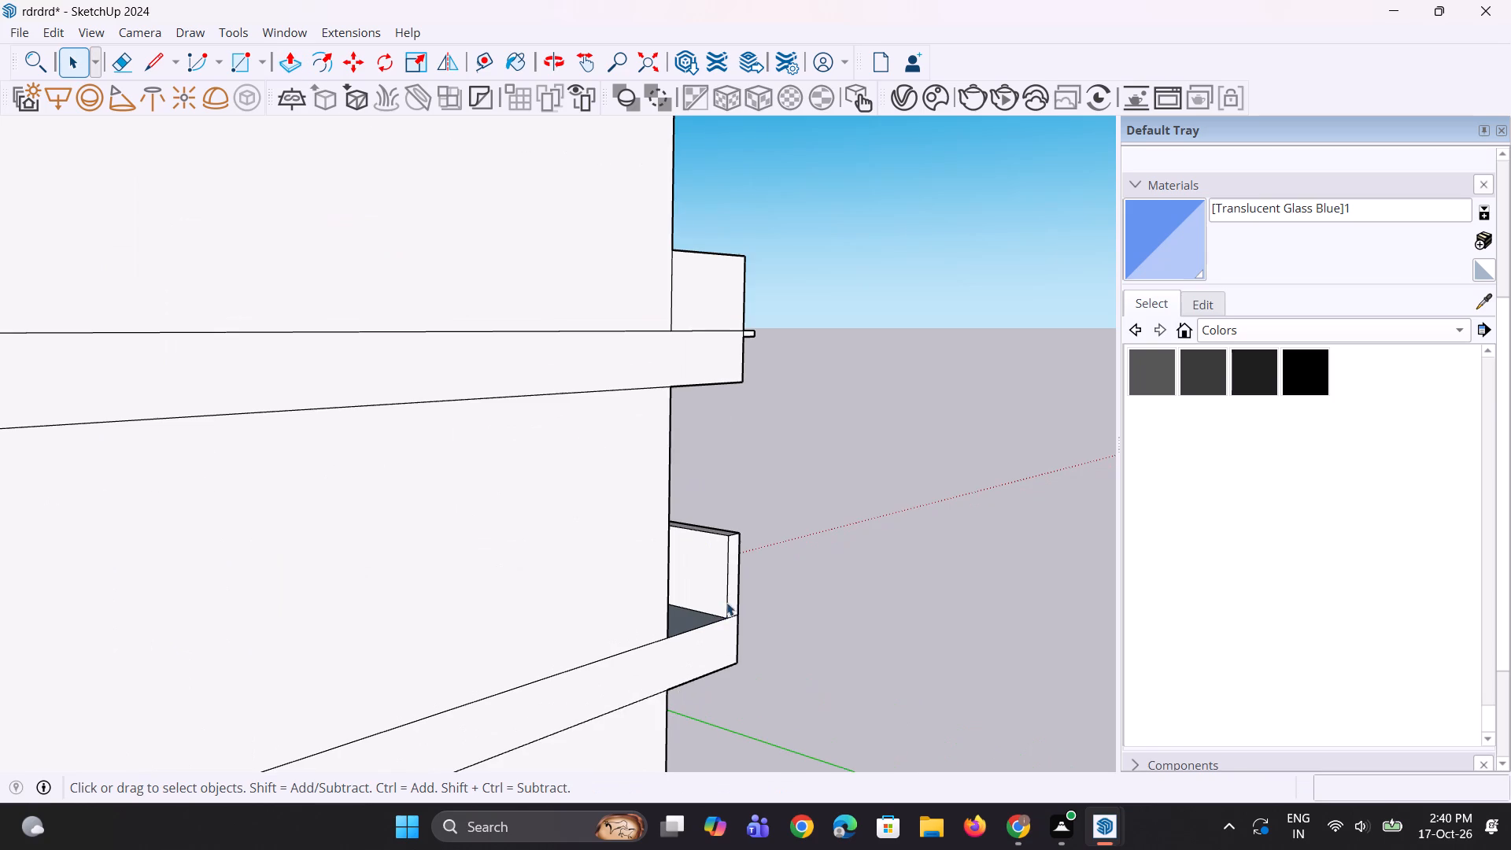
click(727, 600)
scroll(728, 618, up, 2)
key(m)
ctrl+scroll(730, 616, up, 3)
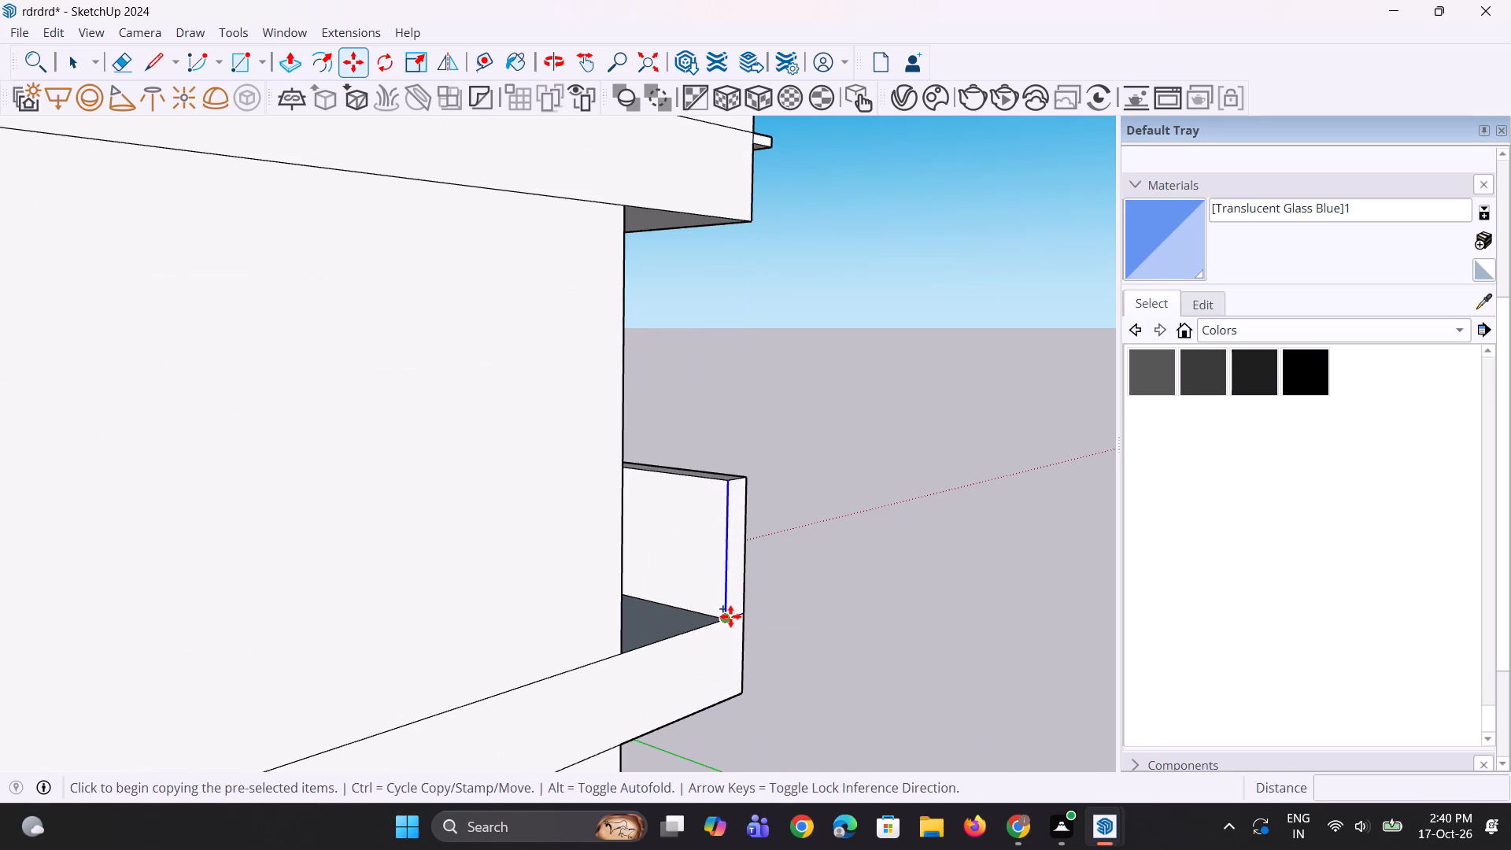
click(730, 616)
click(705, 604)
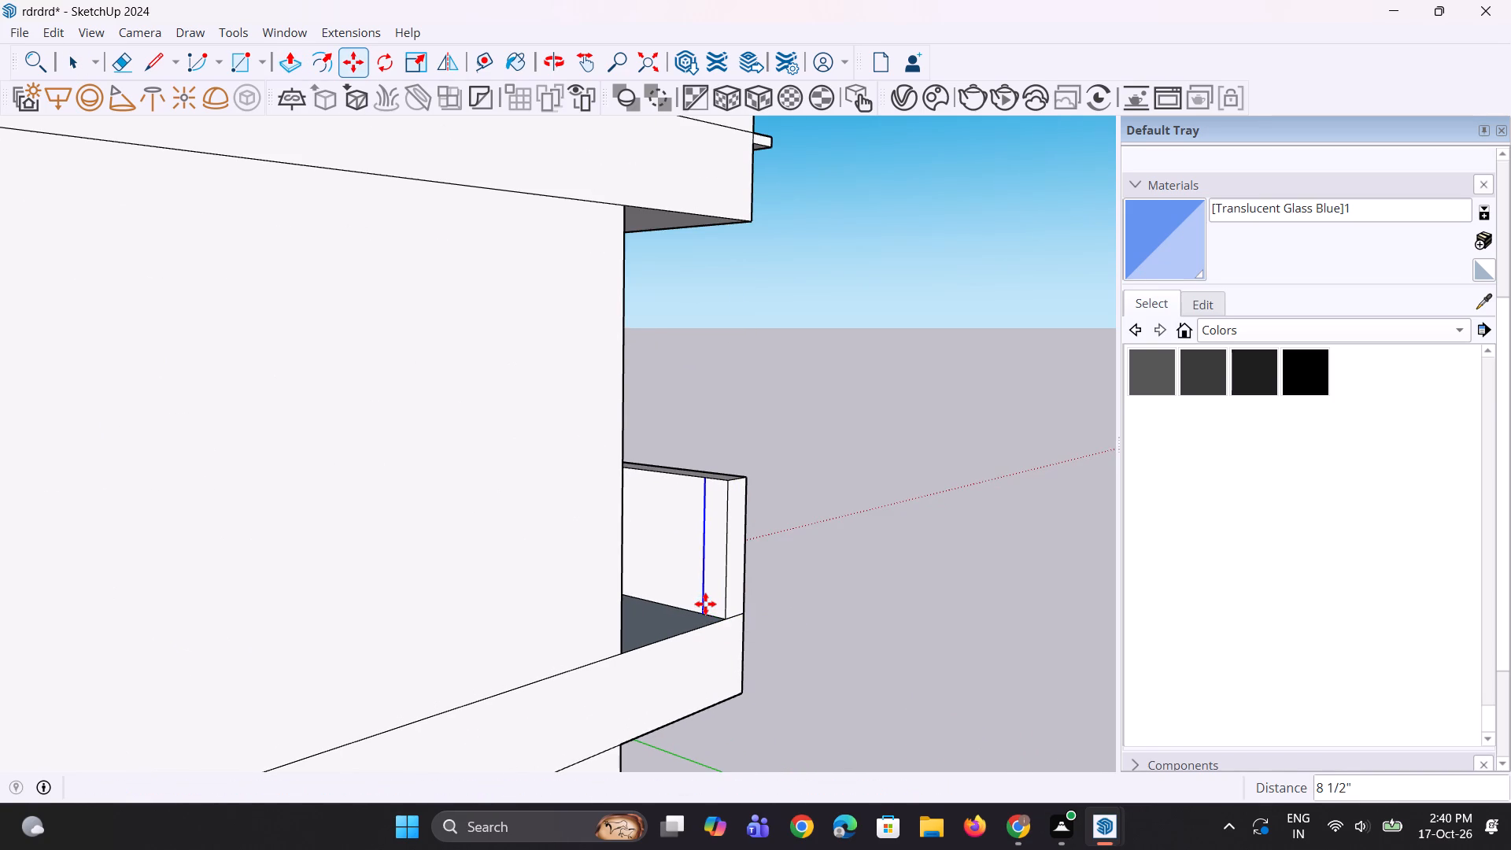
key(p)
click(712, 593)
click(616, 644)
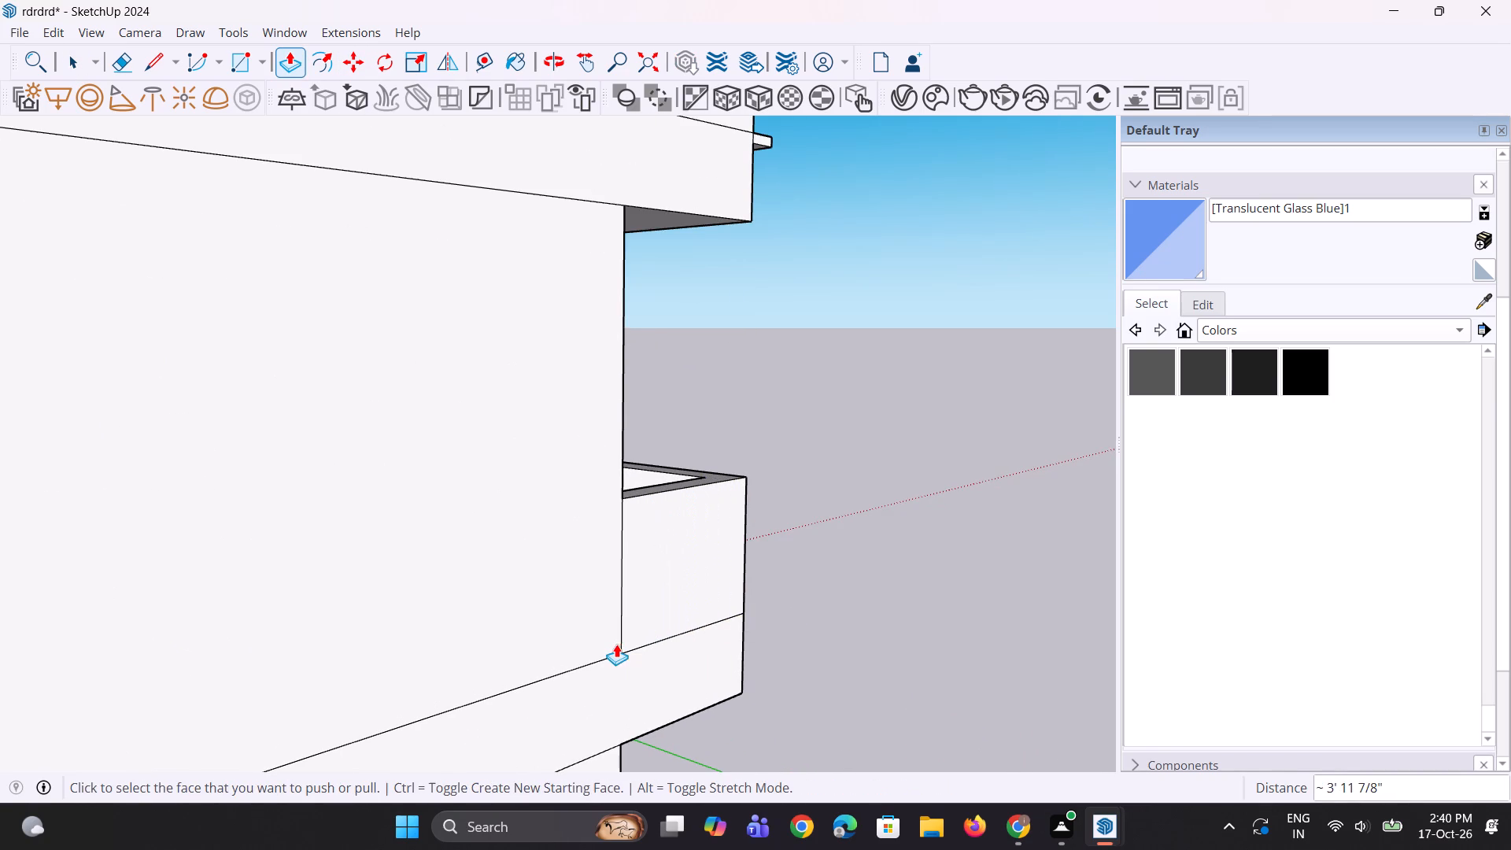
Push the outer face of the thin ledge below the upper side balcony's parapet inward.
scroll(630, 487, down, 9)
middle_drag(647, 563, 158, 617)
scroll(166, 593, down, 5)
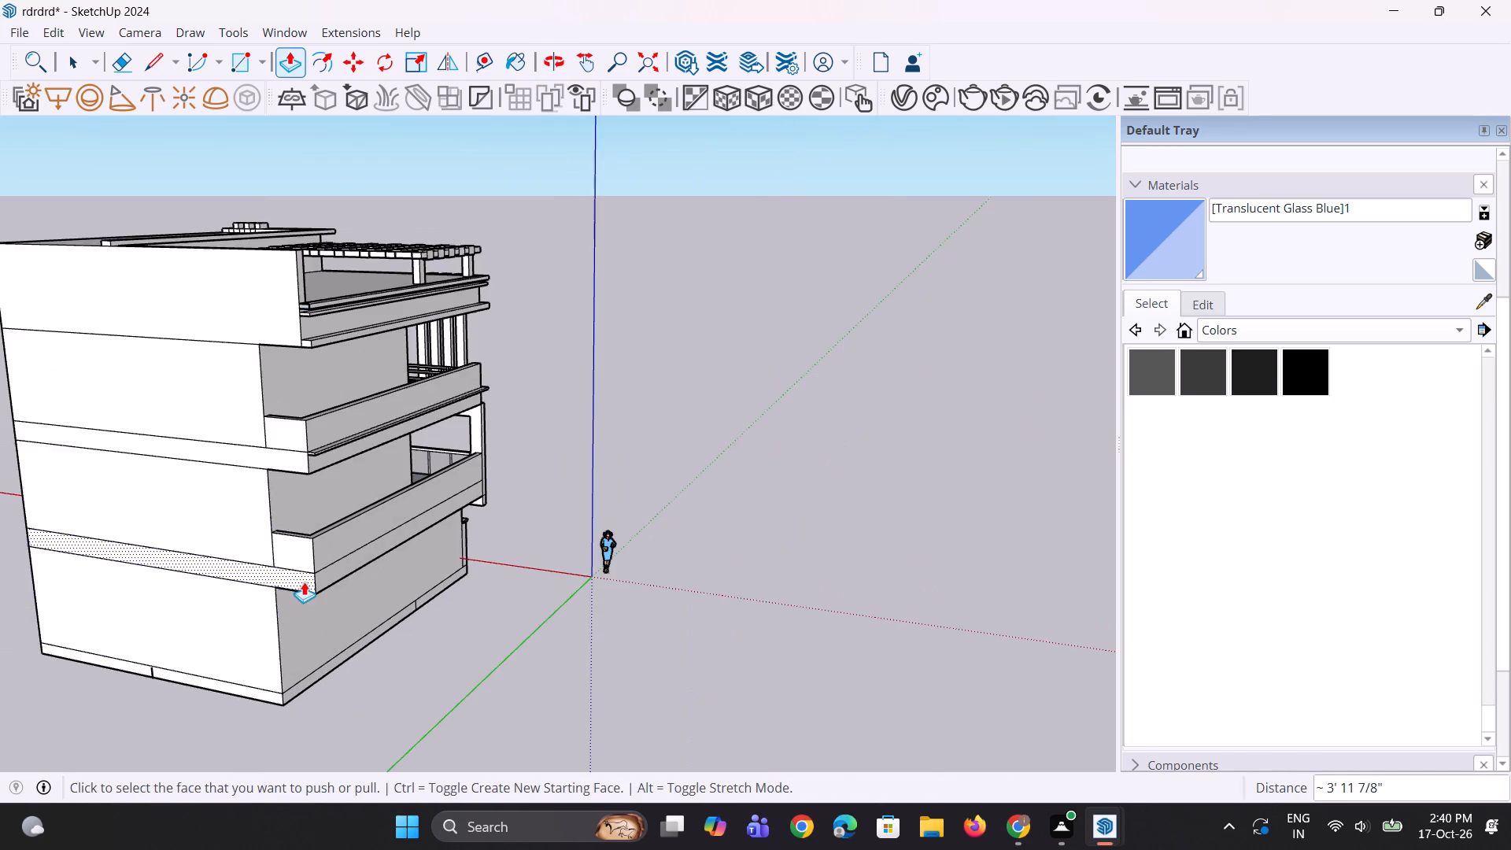
middle_drag(304, 582, 173, 634)
scroll(235, 443, up, 14)
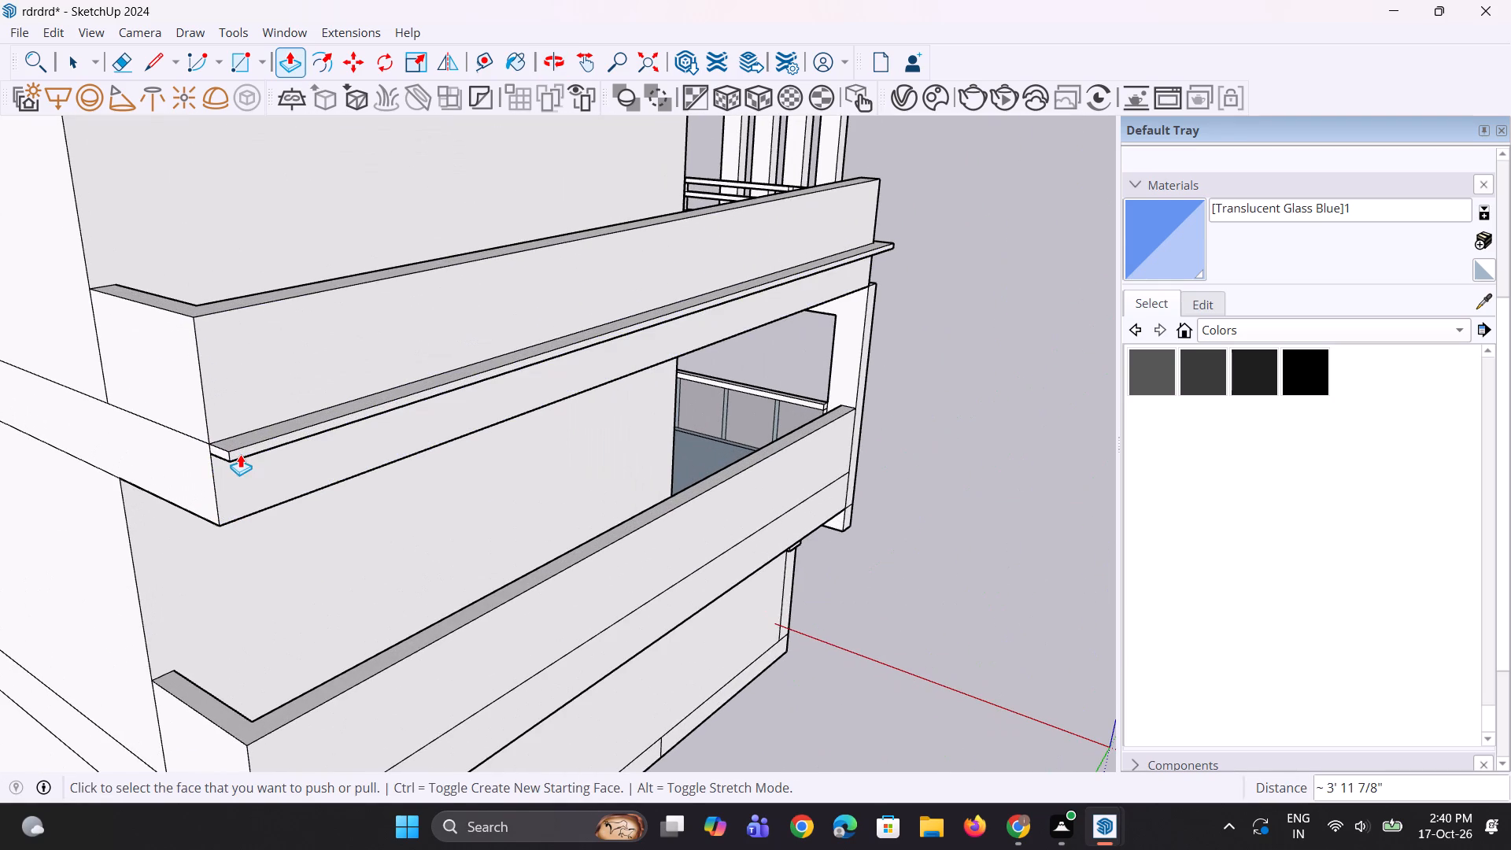
click(257, 451)
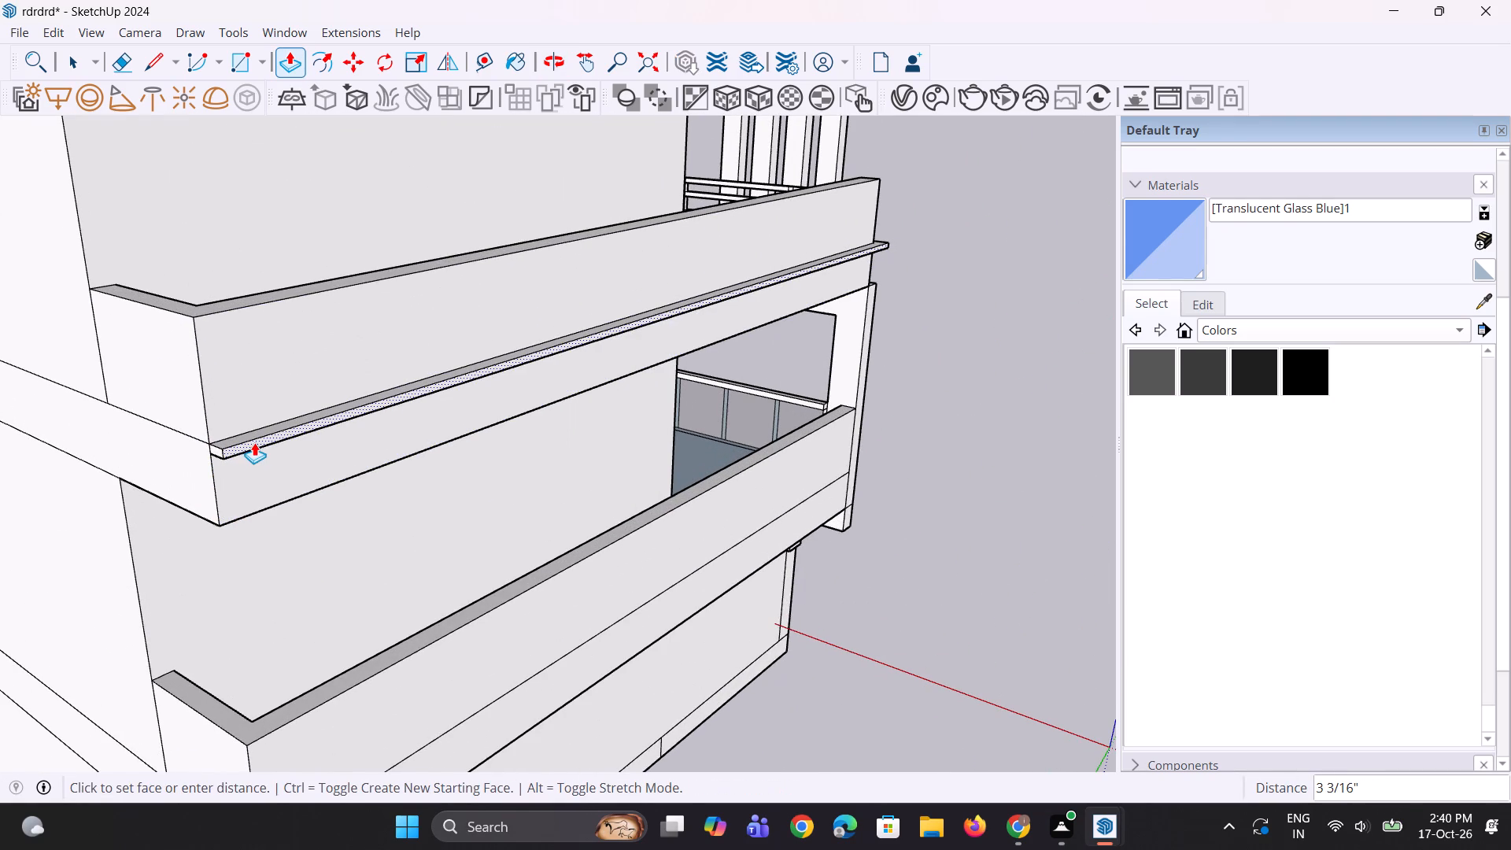
click(254, 442)
Examine the house's side balconies, front elevation and roof terrace with its pergola.
scroll(256, 485, down, 5)
middle_drag(488, 509, 0, 509)
scroll(448, 443, down, 4)
middle_drag(519, 406, 459, 407)
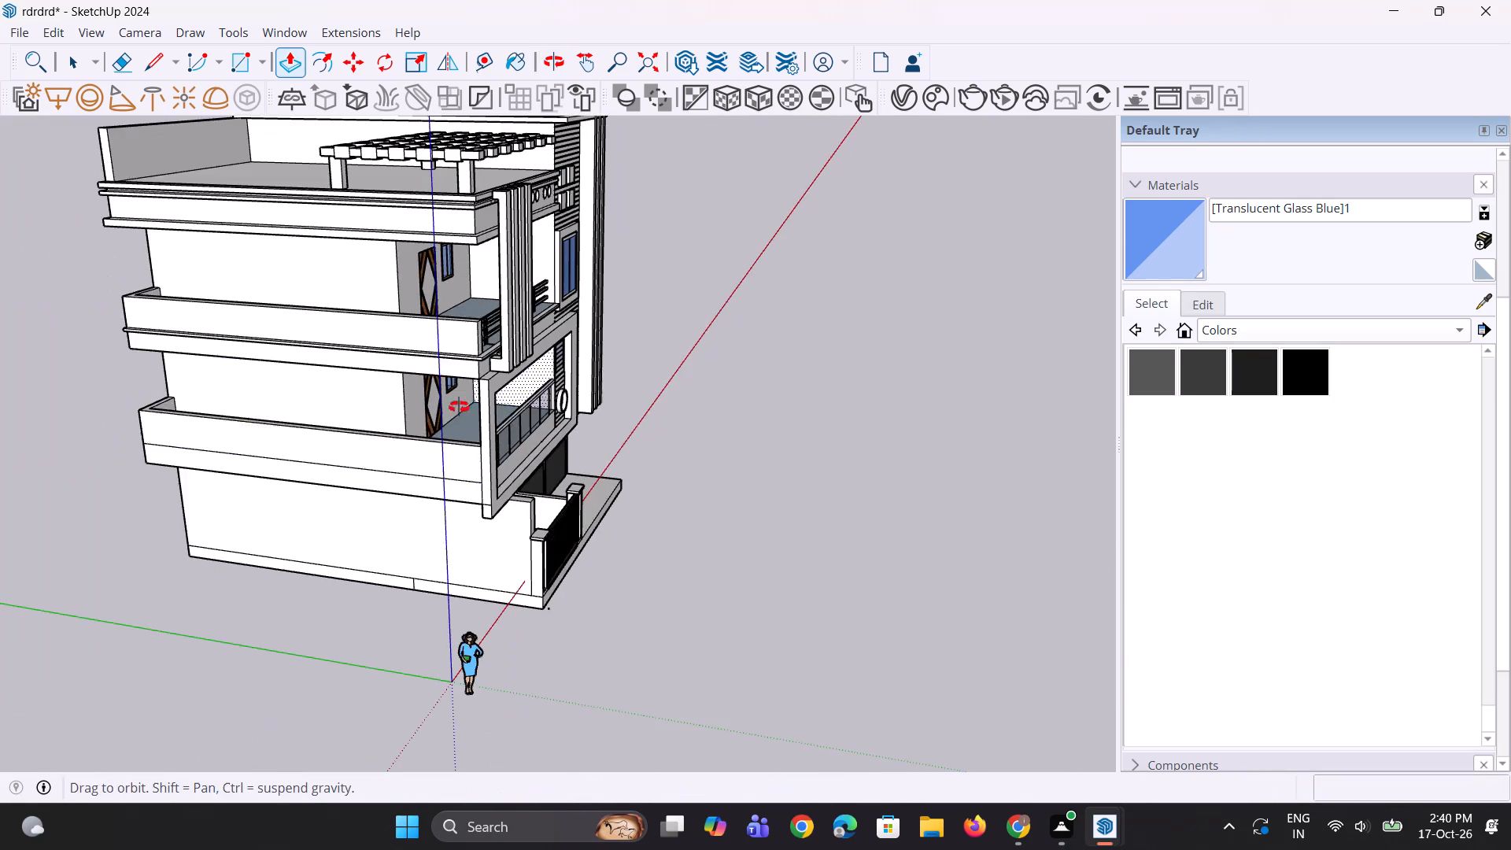
middle_drag(459, 407, 94, 424)
key(space)
scroll(403, 261, up, 4)
key(space)
key(space)
scroll(340, 508, up, 2)
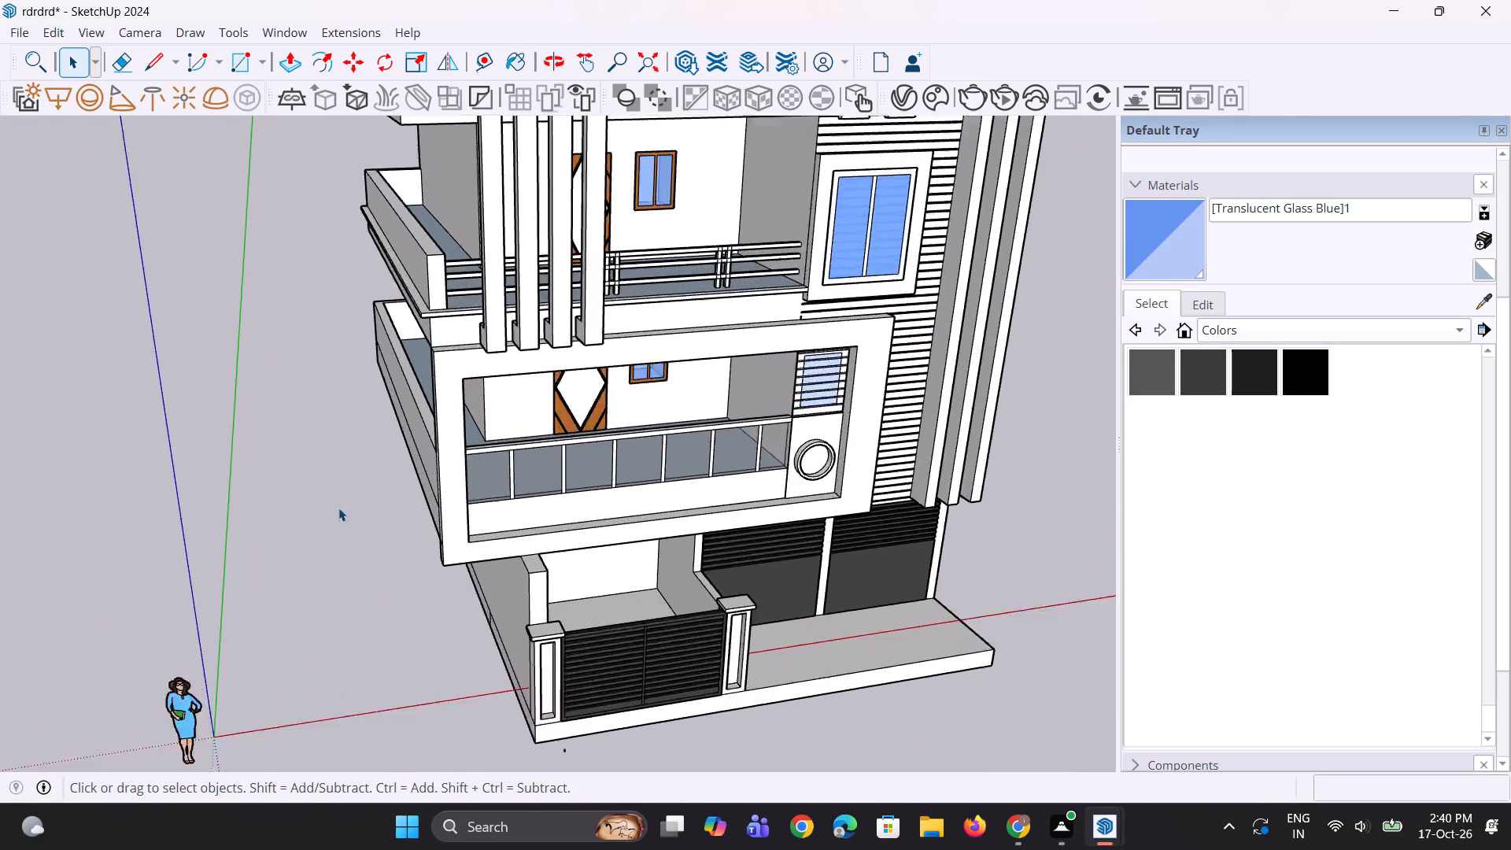
scroll(338, 508, up, 1)
middle_drag(338, 500, 248, 449)
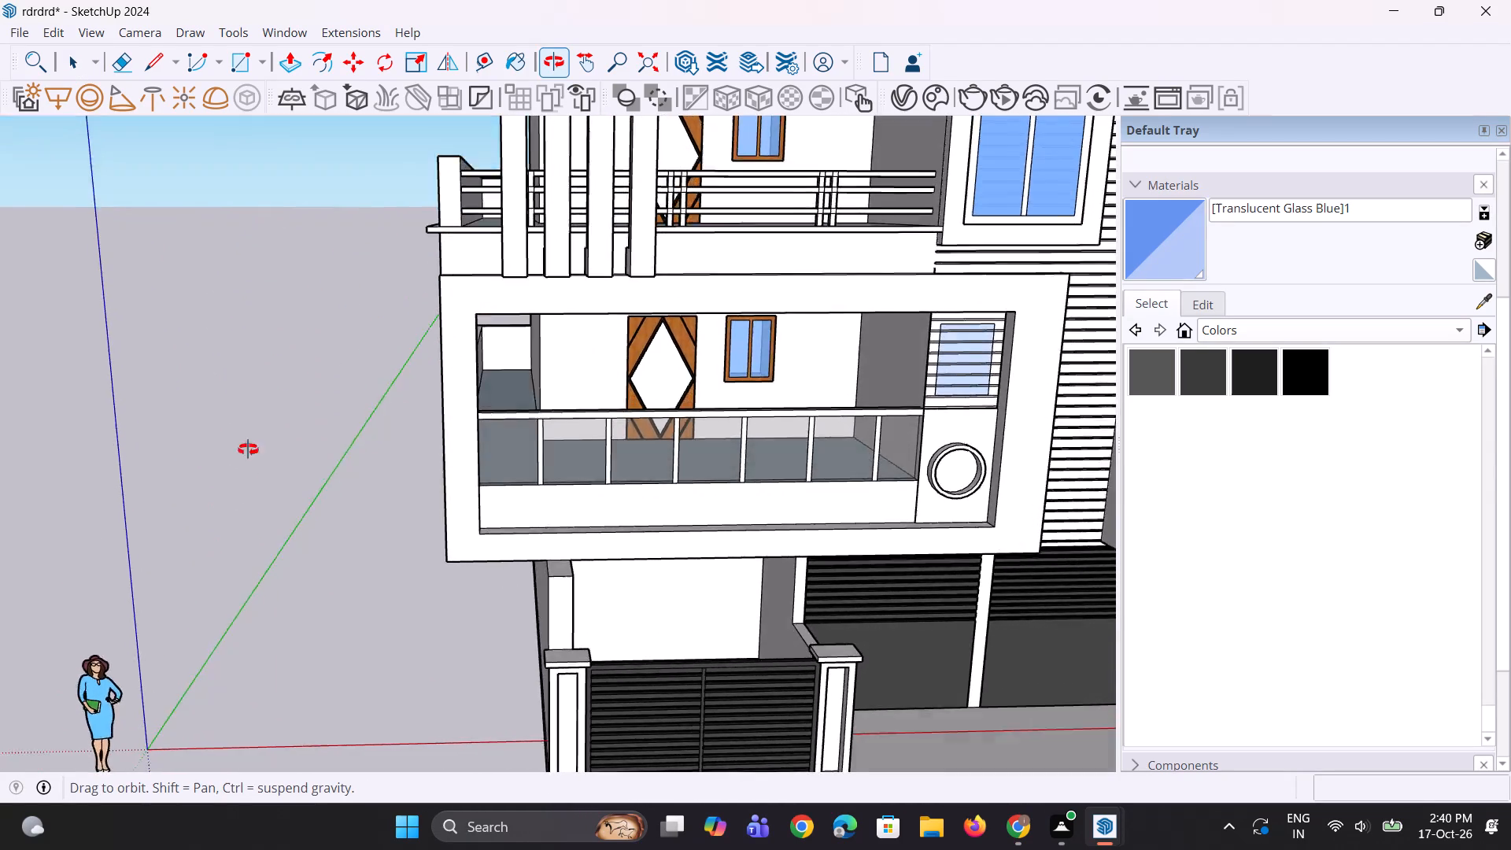
middle_drag(248, 449, 348, 500)
scroll(348, 500, down, 8)
middle_drag(372, 444, 396, 349)
scroll(353, 181, up, 10)
middle_drag(372, 266, 369, 545)
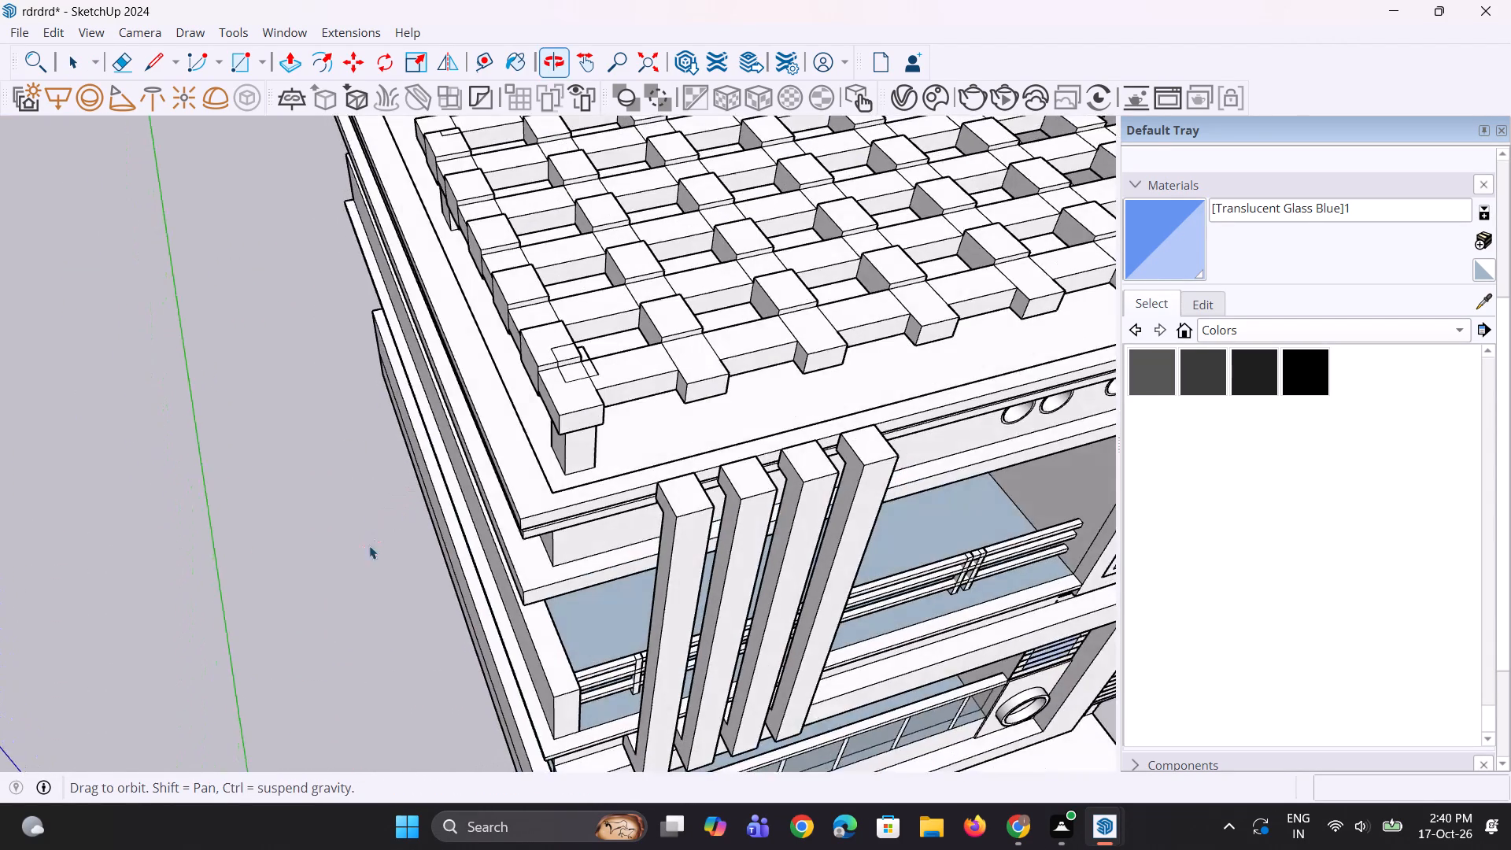
scroll(462, 168, up, 1)
scroll(467, 358, down, 6)
scroll(424, 263, down, 4)
scroll(408, 201, down, 1)
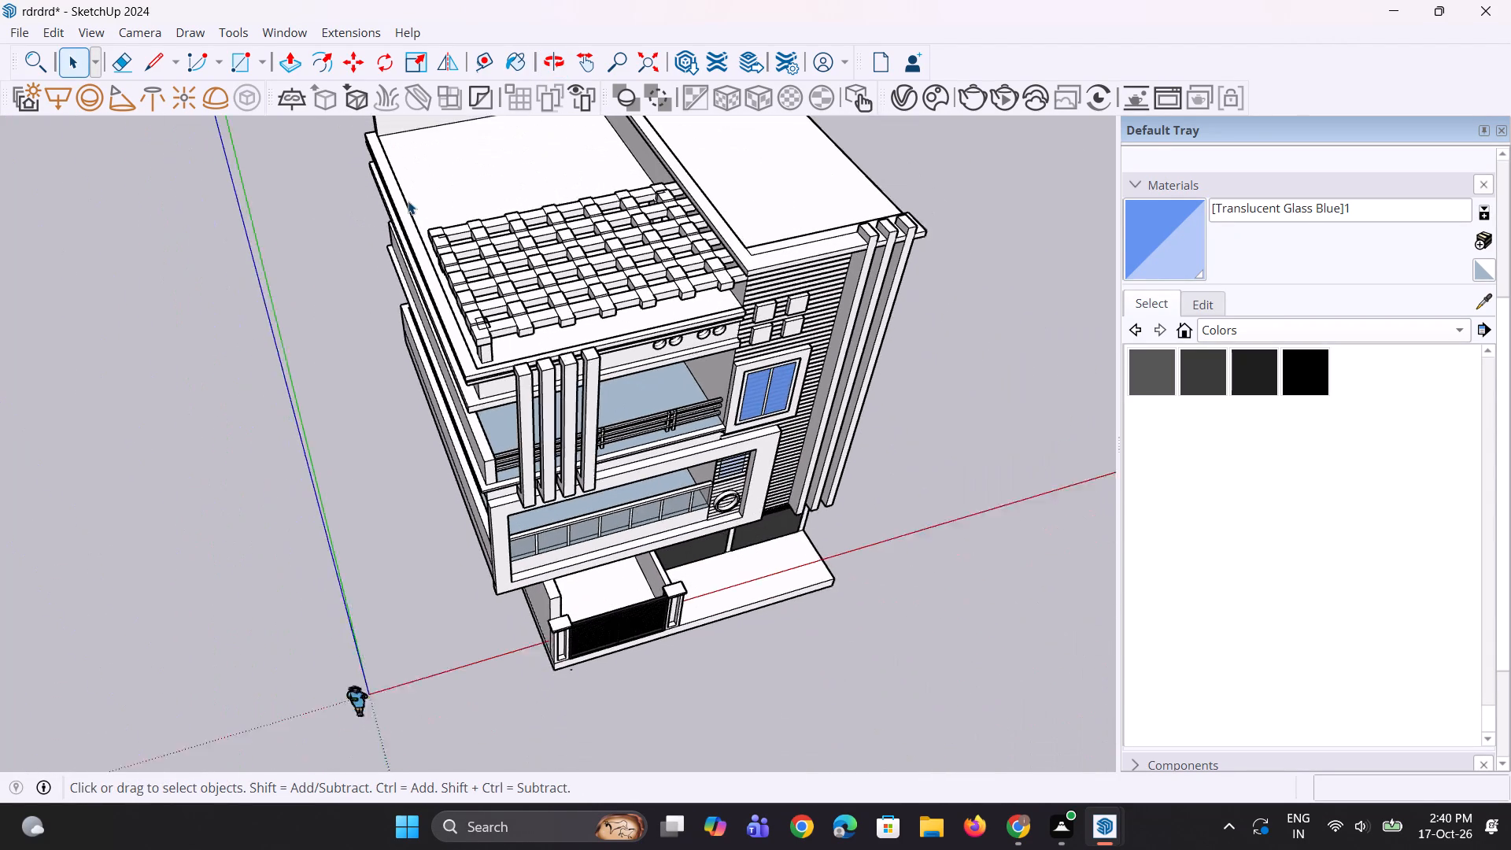
scroll(408, 201, down, 1)
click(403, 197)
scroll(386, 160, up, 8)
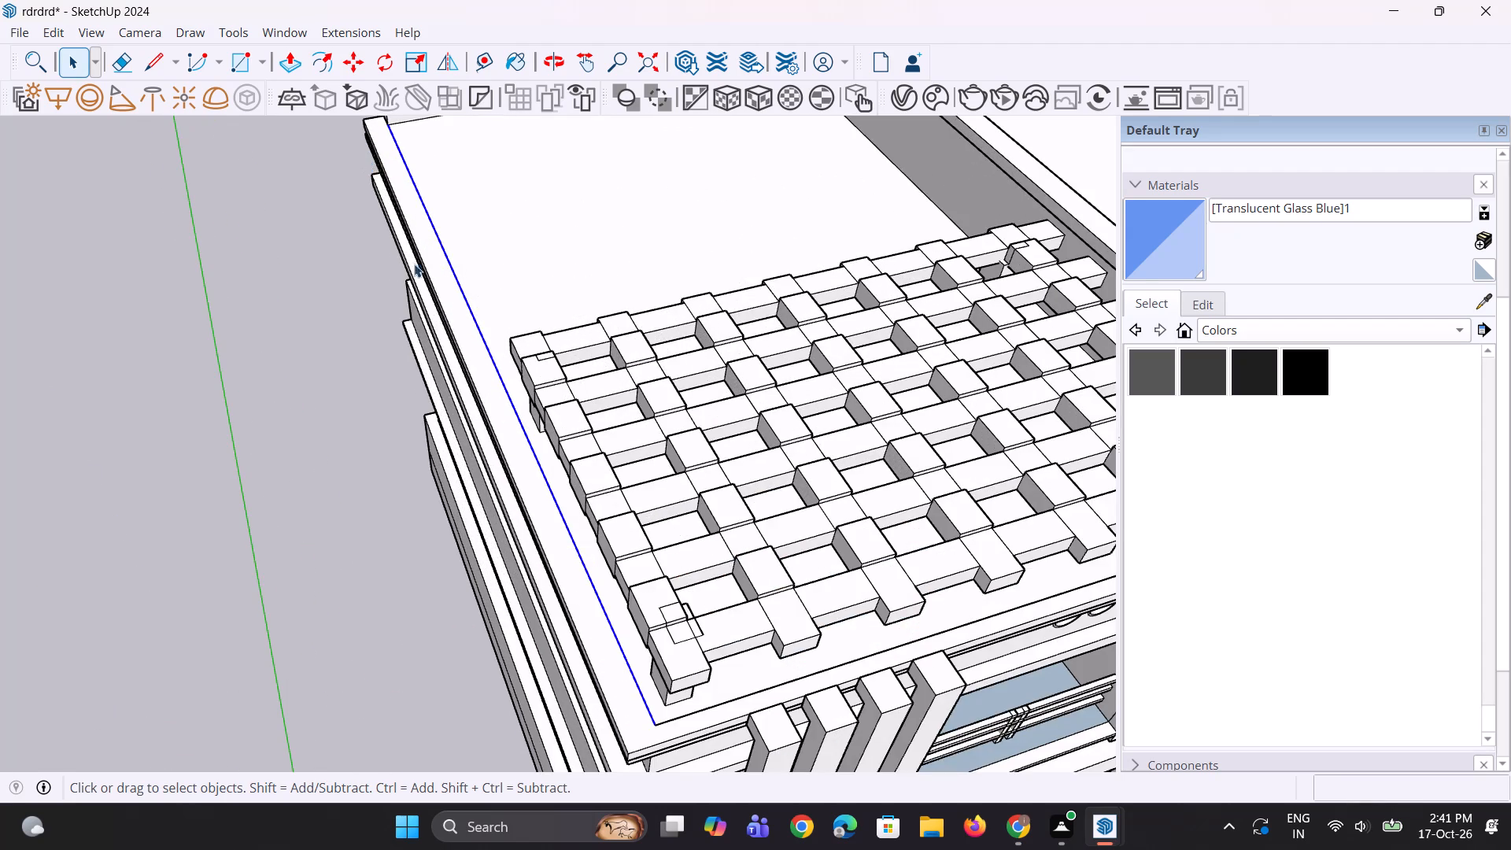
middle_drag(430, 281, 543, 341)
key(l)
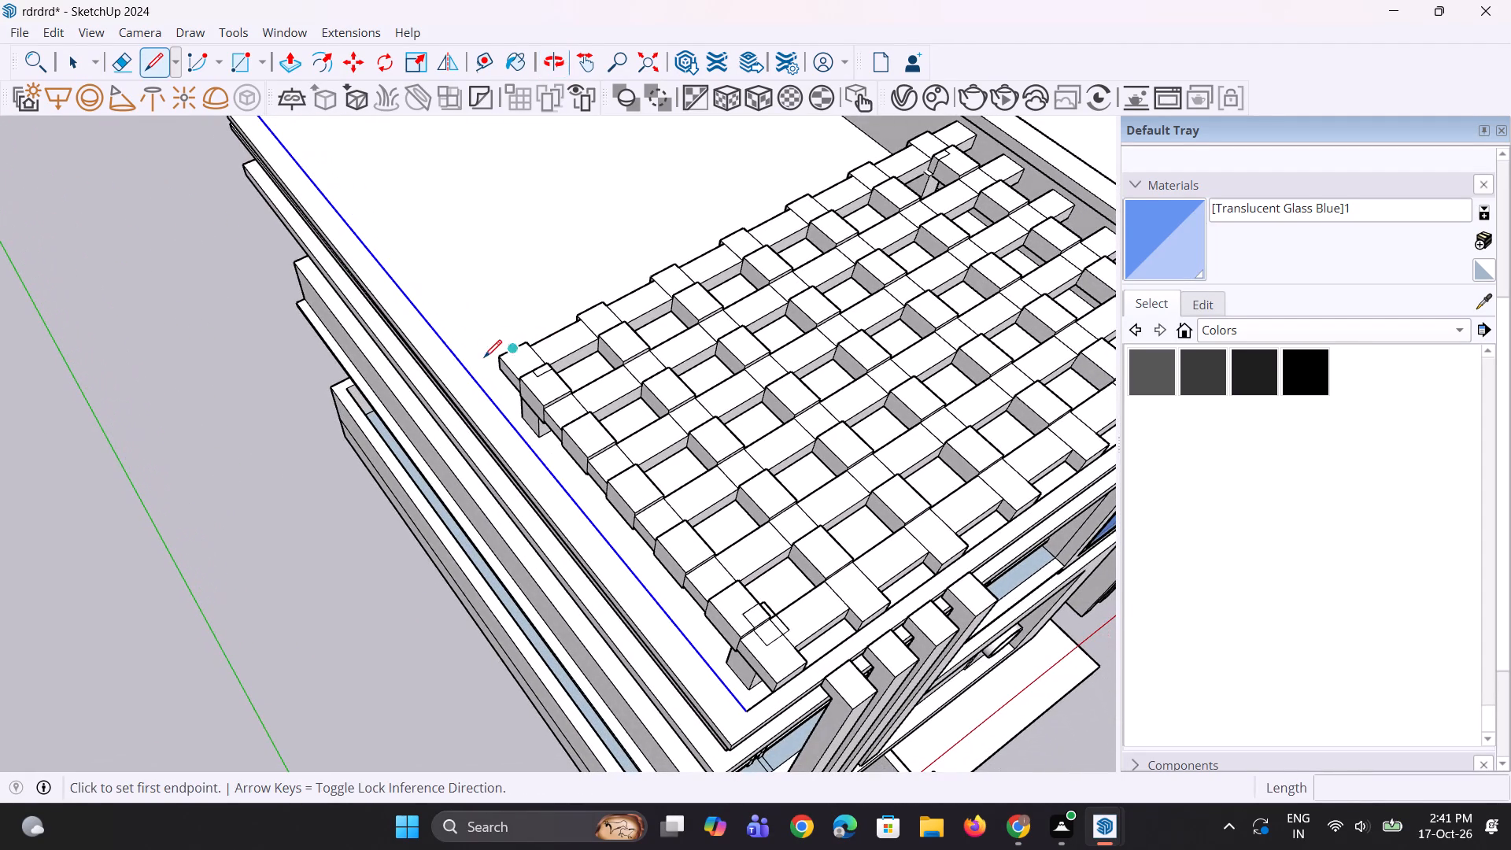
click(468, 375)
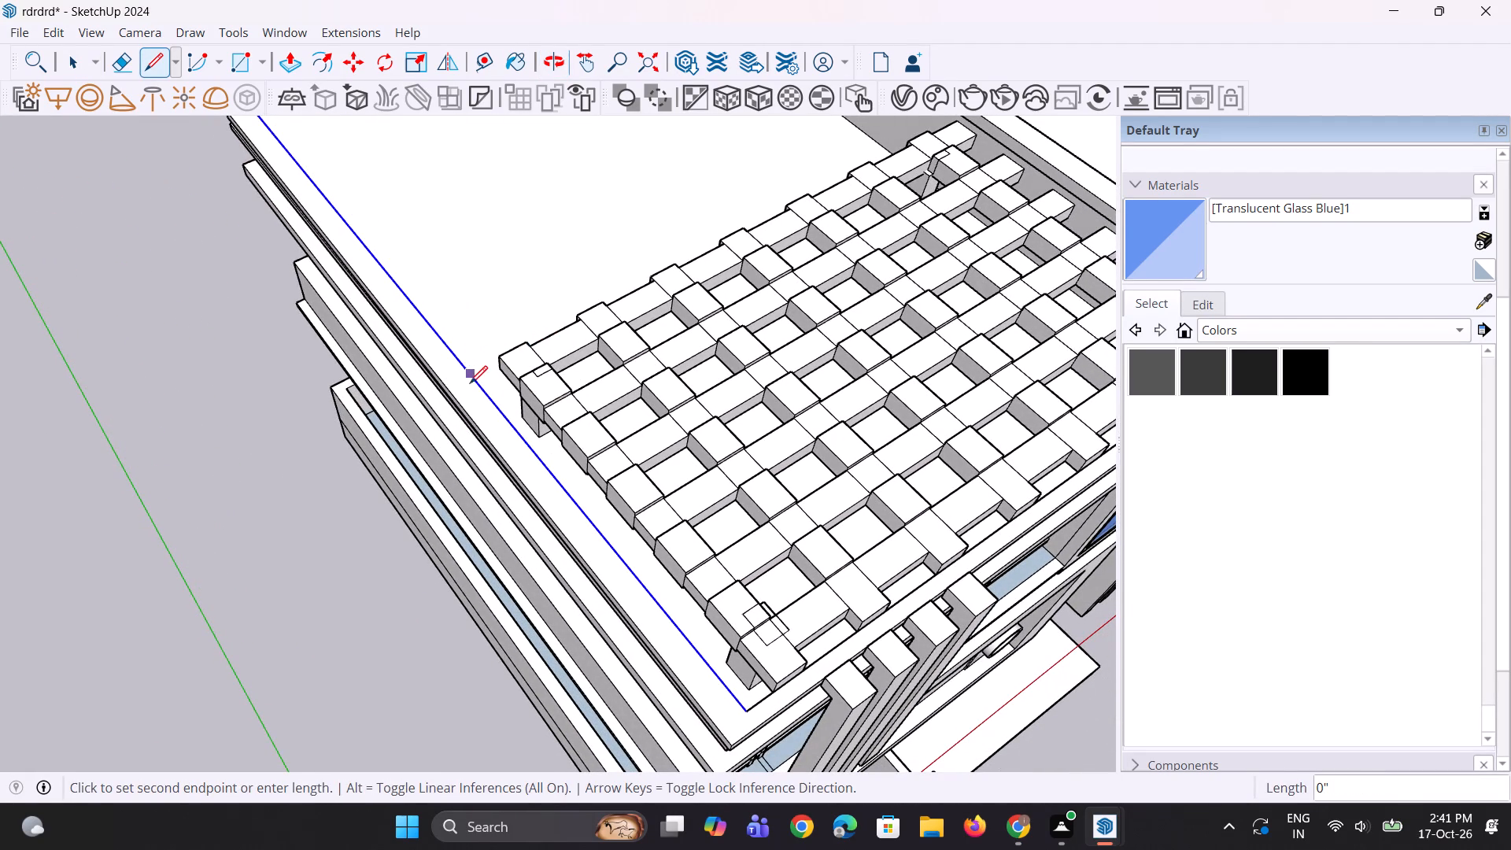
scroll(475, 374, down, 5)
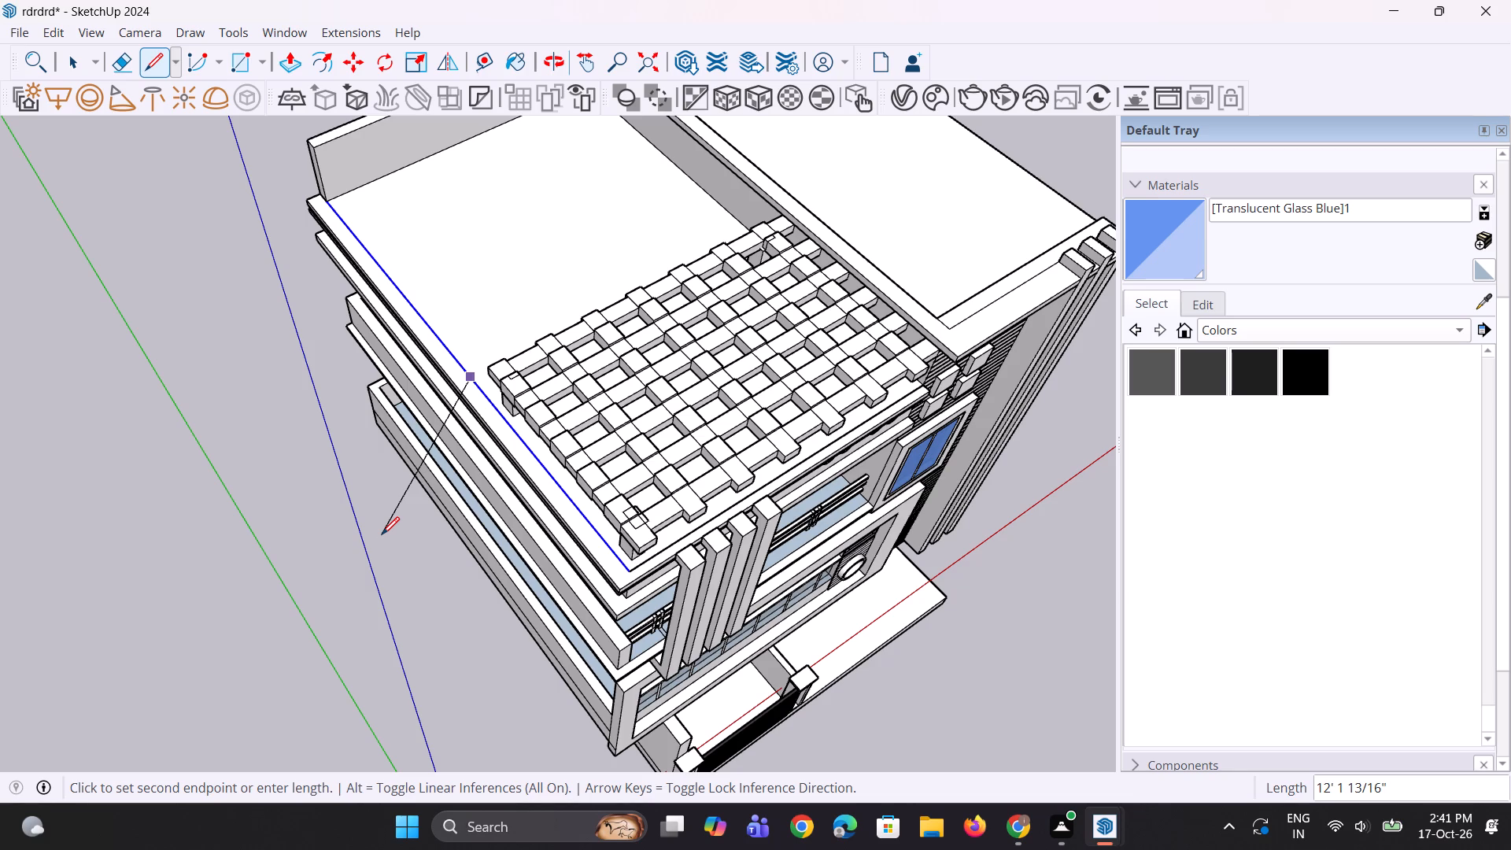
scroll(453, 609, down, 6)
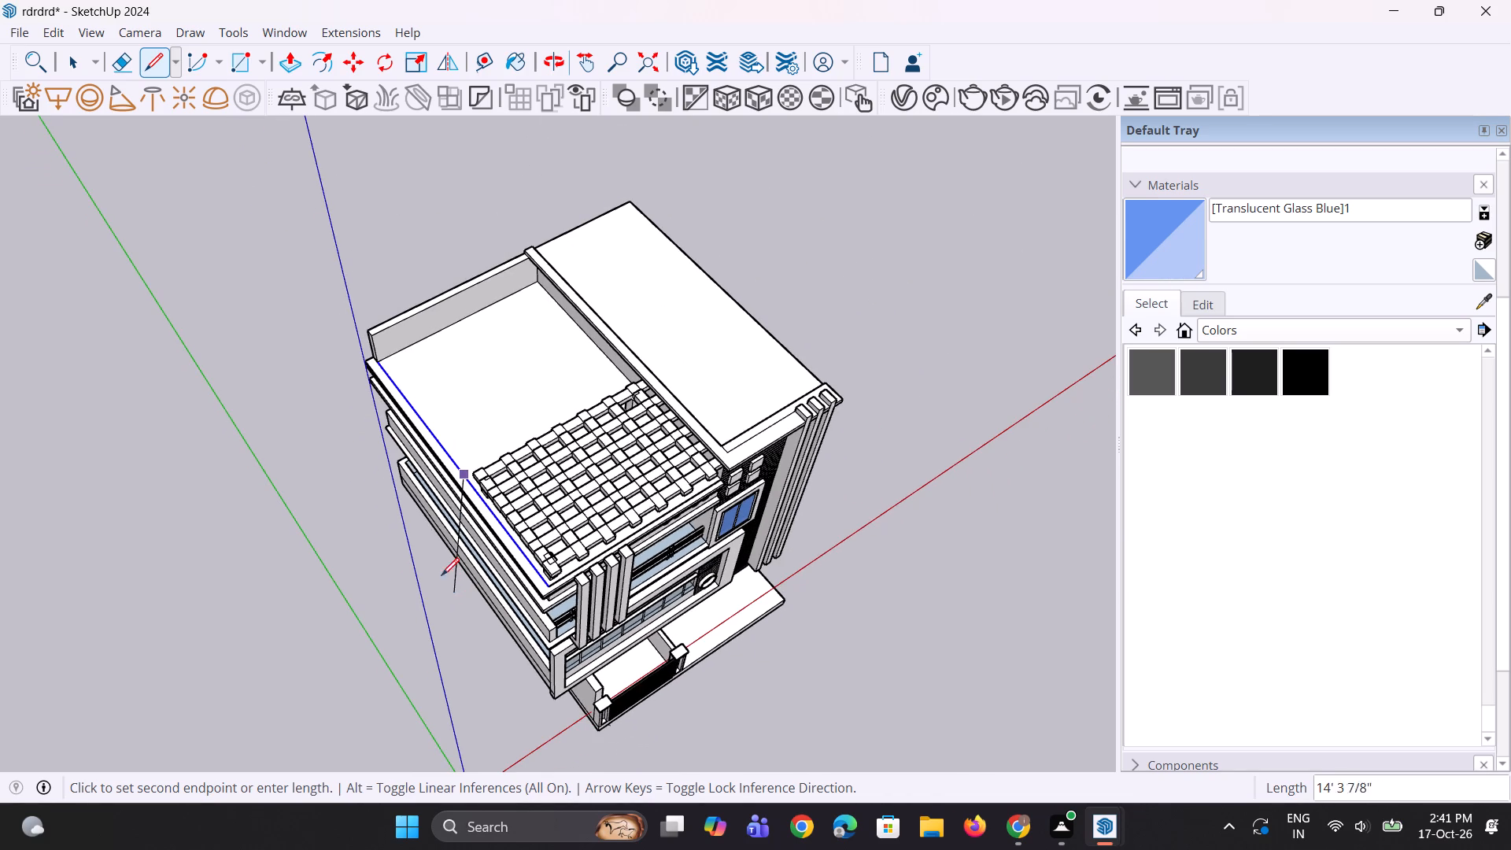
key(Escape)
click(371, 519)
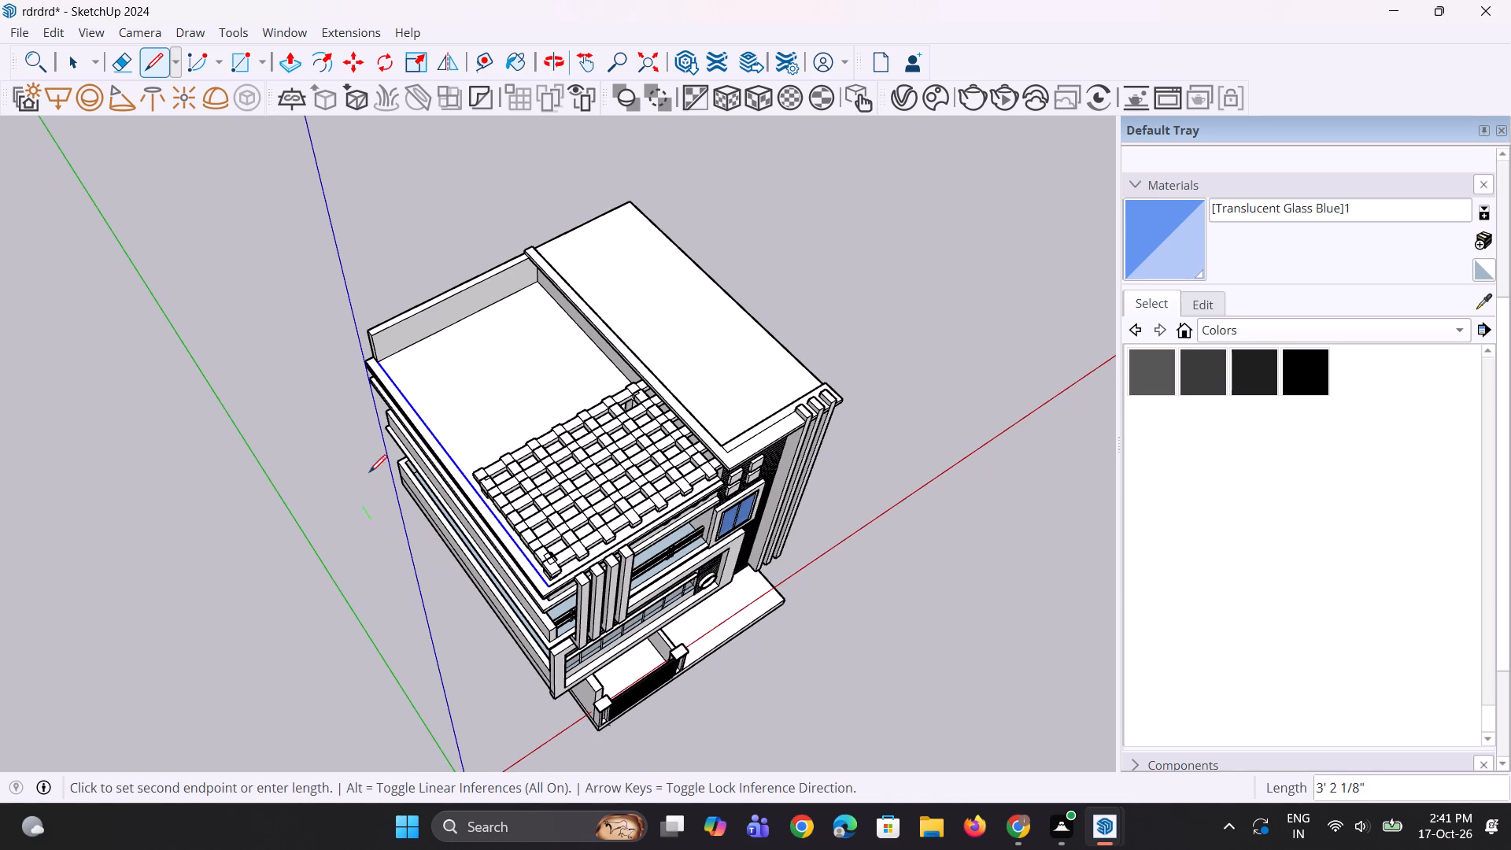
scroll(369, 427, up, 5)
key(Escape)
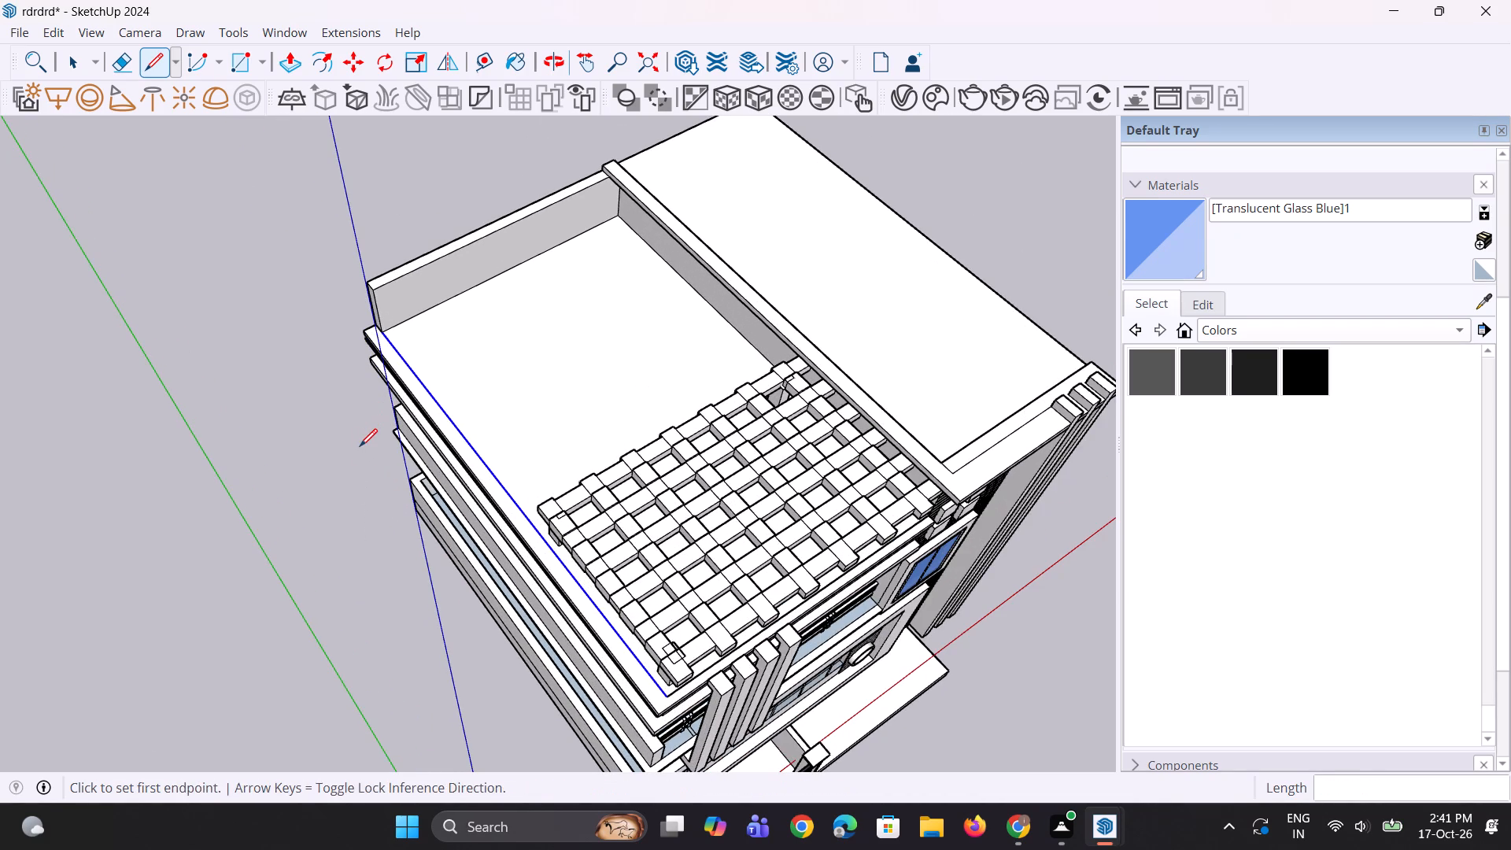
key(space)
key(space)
Push/pull the end face of the roof terrace's rear parapet about 1' 1 3/16" outward to the slab's outer edge as a new segment.
middle_drag(397, 512, 634, 505)
scroll(311, 461, up, 2)
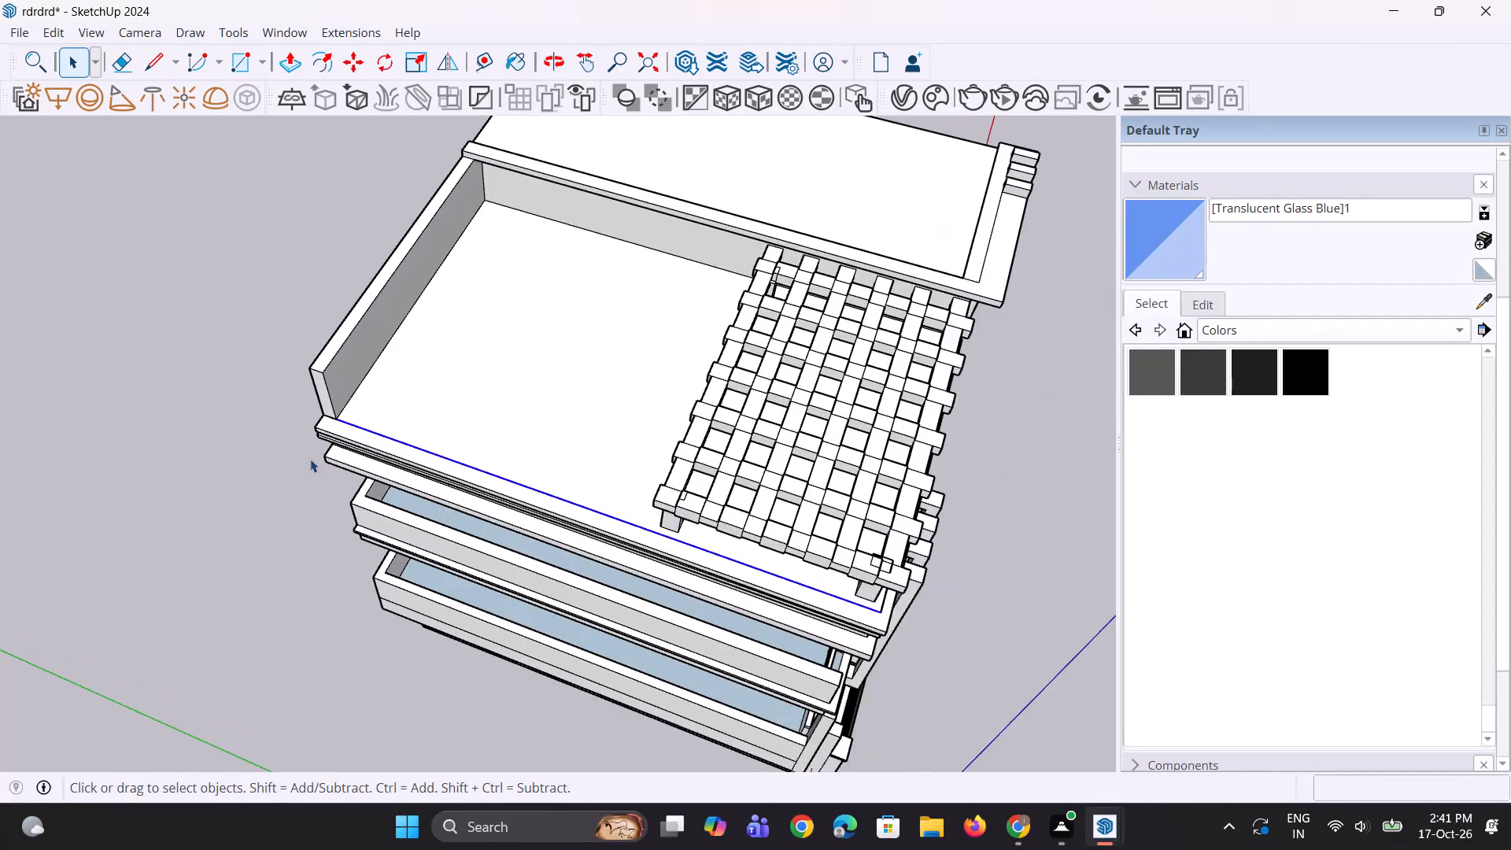
scroll(331, 416, up, 1)
click(336, 397)
scroll(336, 397, up, 5)
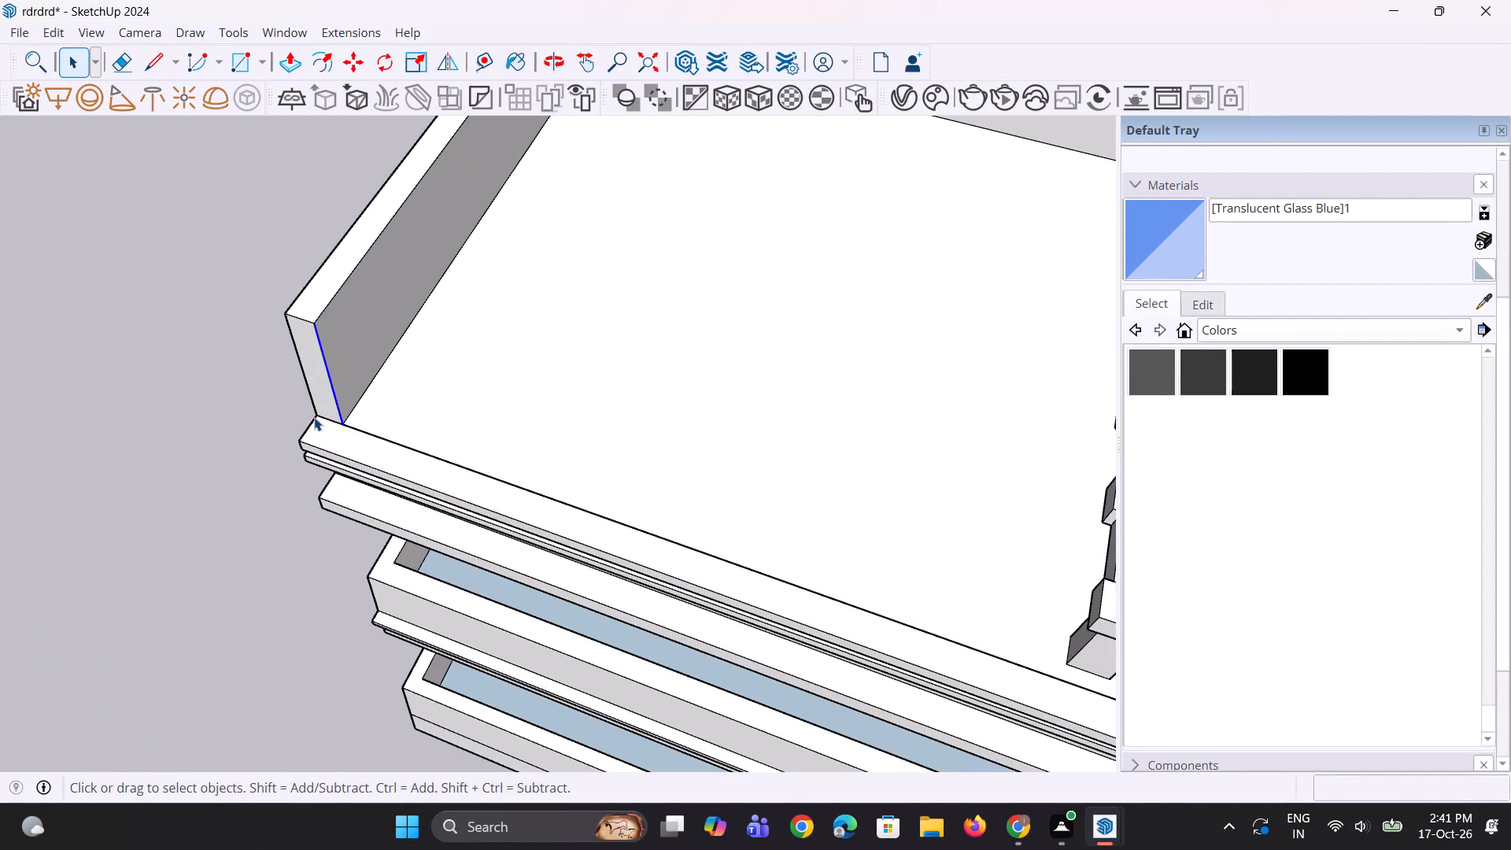
key(p)
click(323, 402)
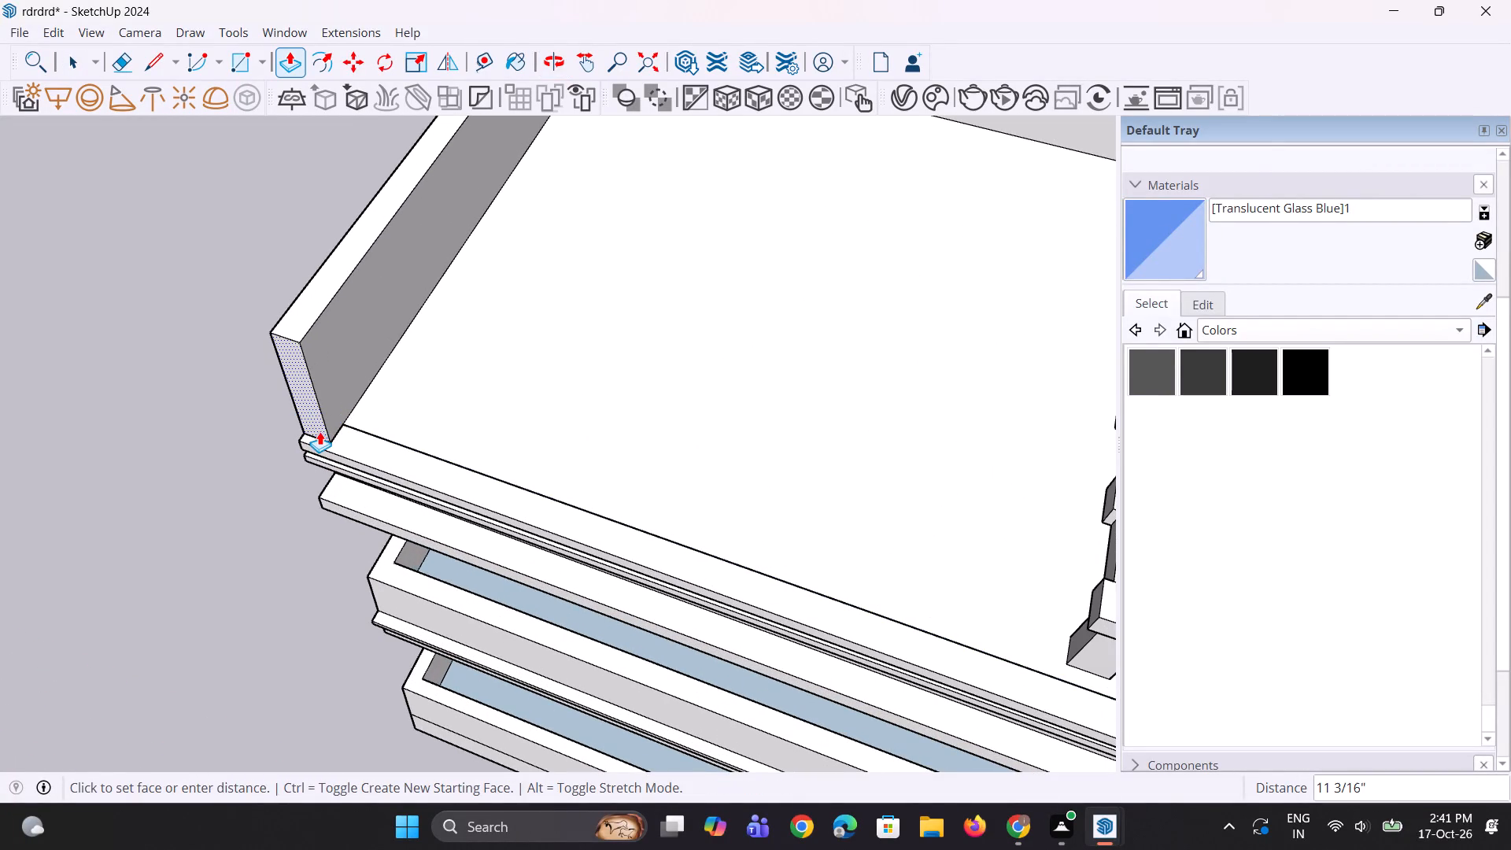
click(332, 446)
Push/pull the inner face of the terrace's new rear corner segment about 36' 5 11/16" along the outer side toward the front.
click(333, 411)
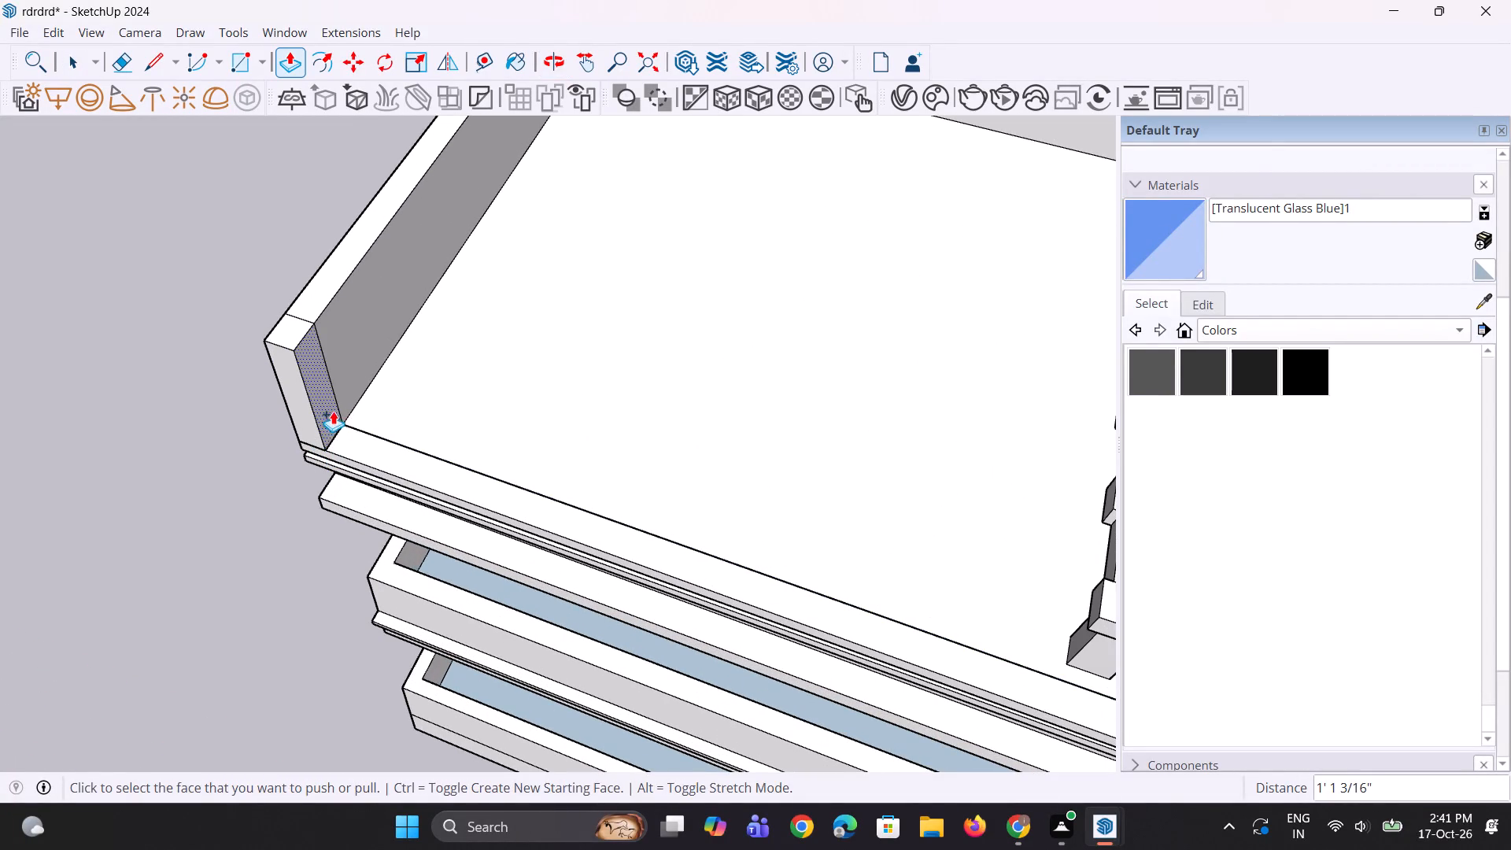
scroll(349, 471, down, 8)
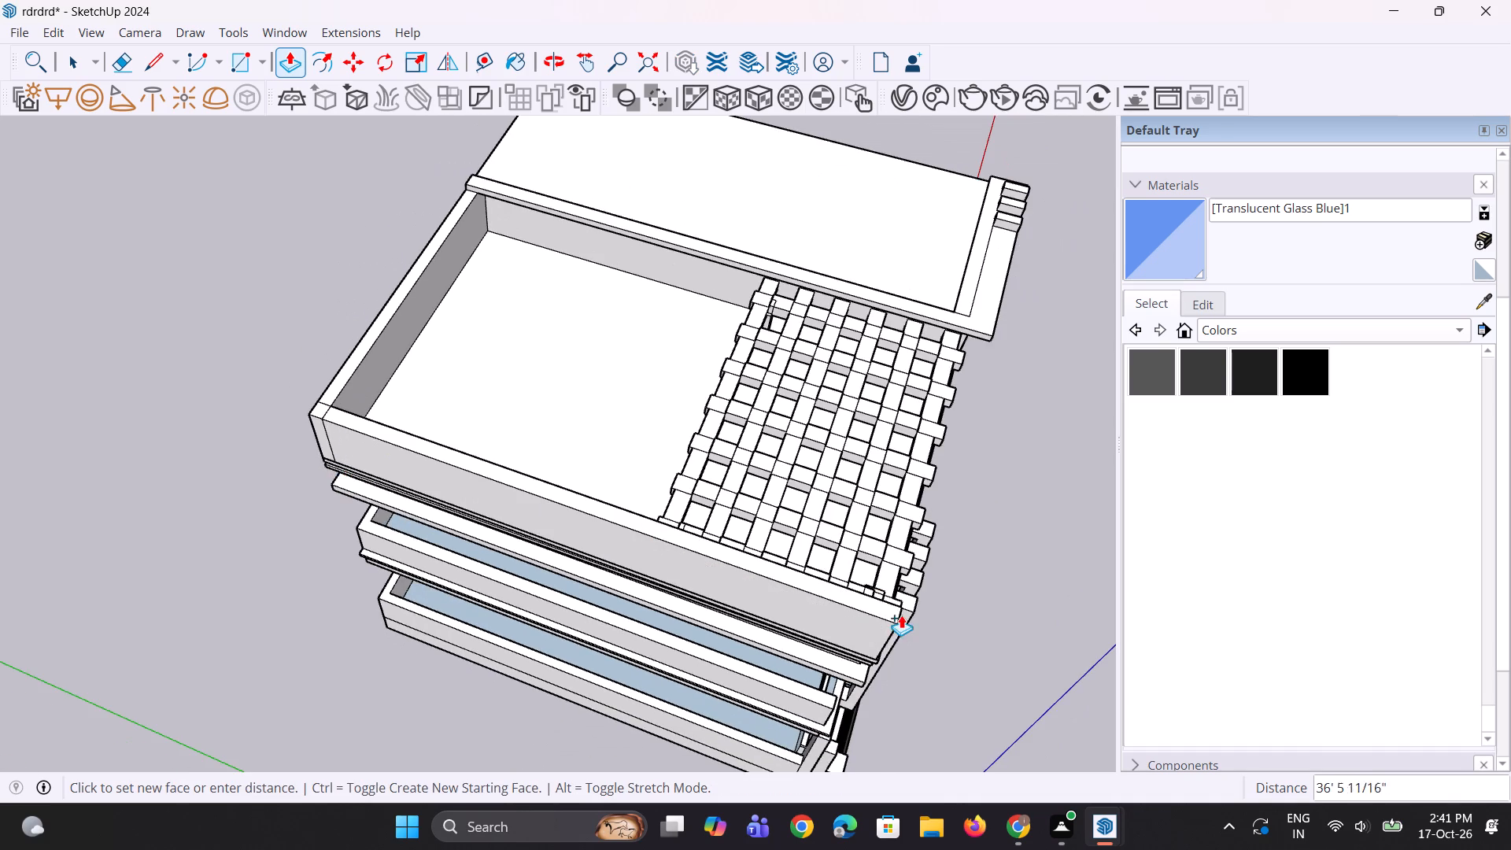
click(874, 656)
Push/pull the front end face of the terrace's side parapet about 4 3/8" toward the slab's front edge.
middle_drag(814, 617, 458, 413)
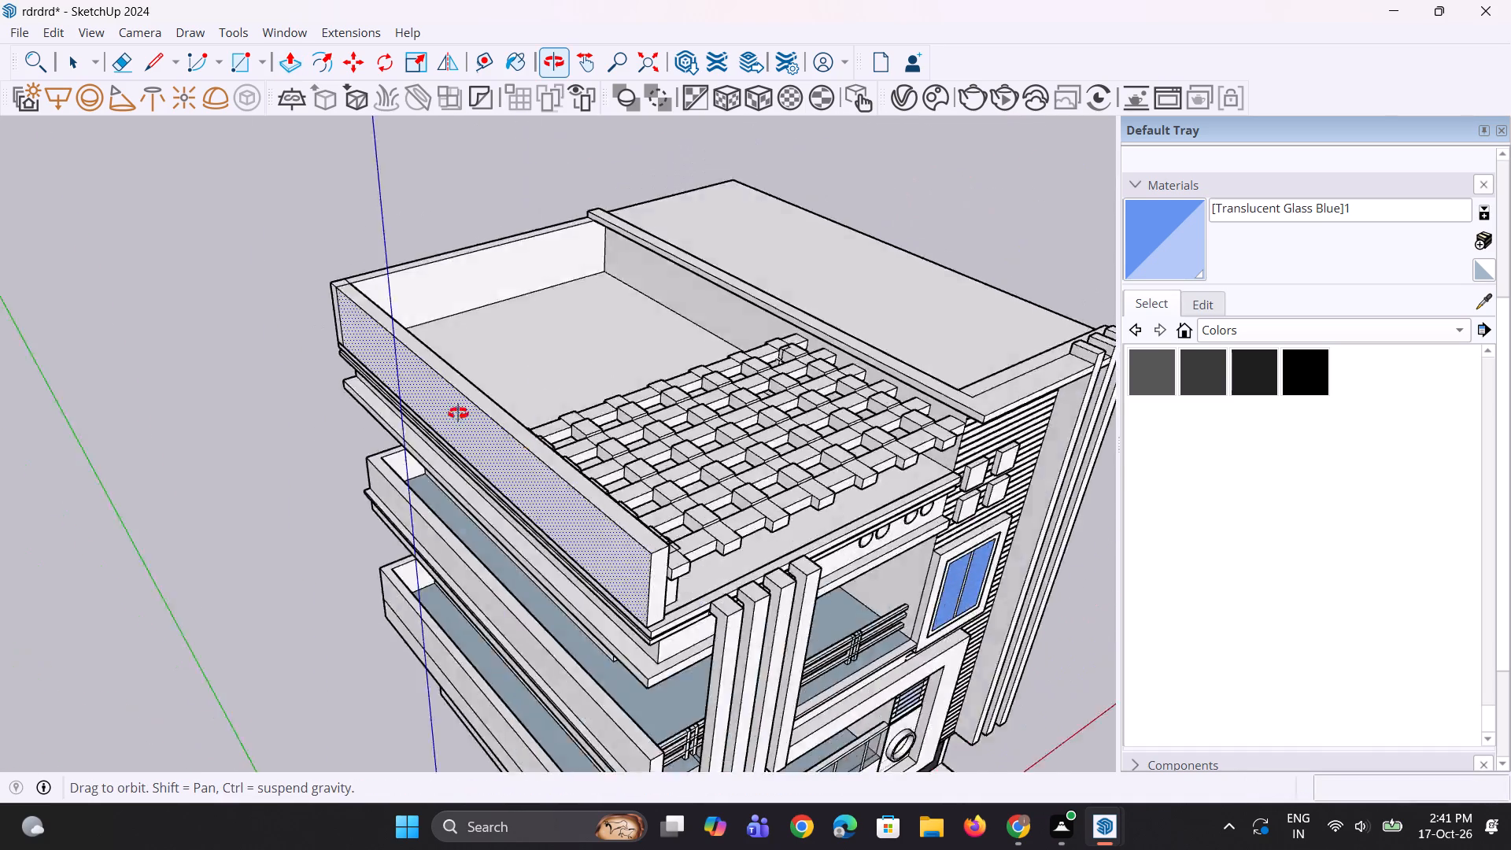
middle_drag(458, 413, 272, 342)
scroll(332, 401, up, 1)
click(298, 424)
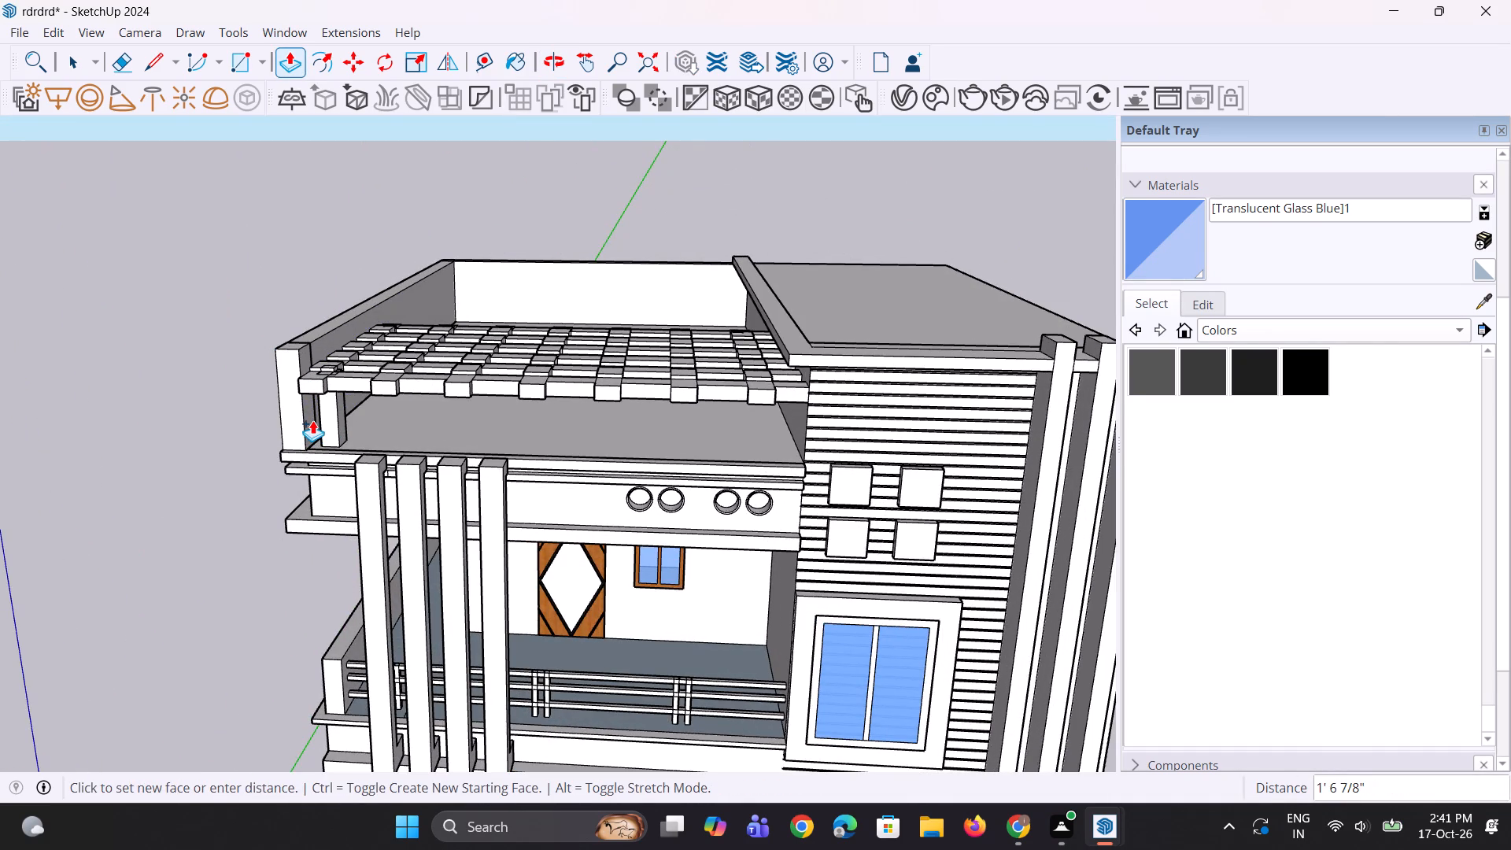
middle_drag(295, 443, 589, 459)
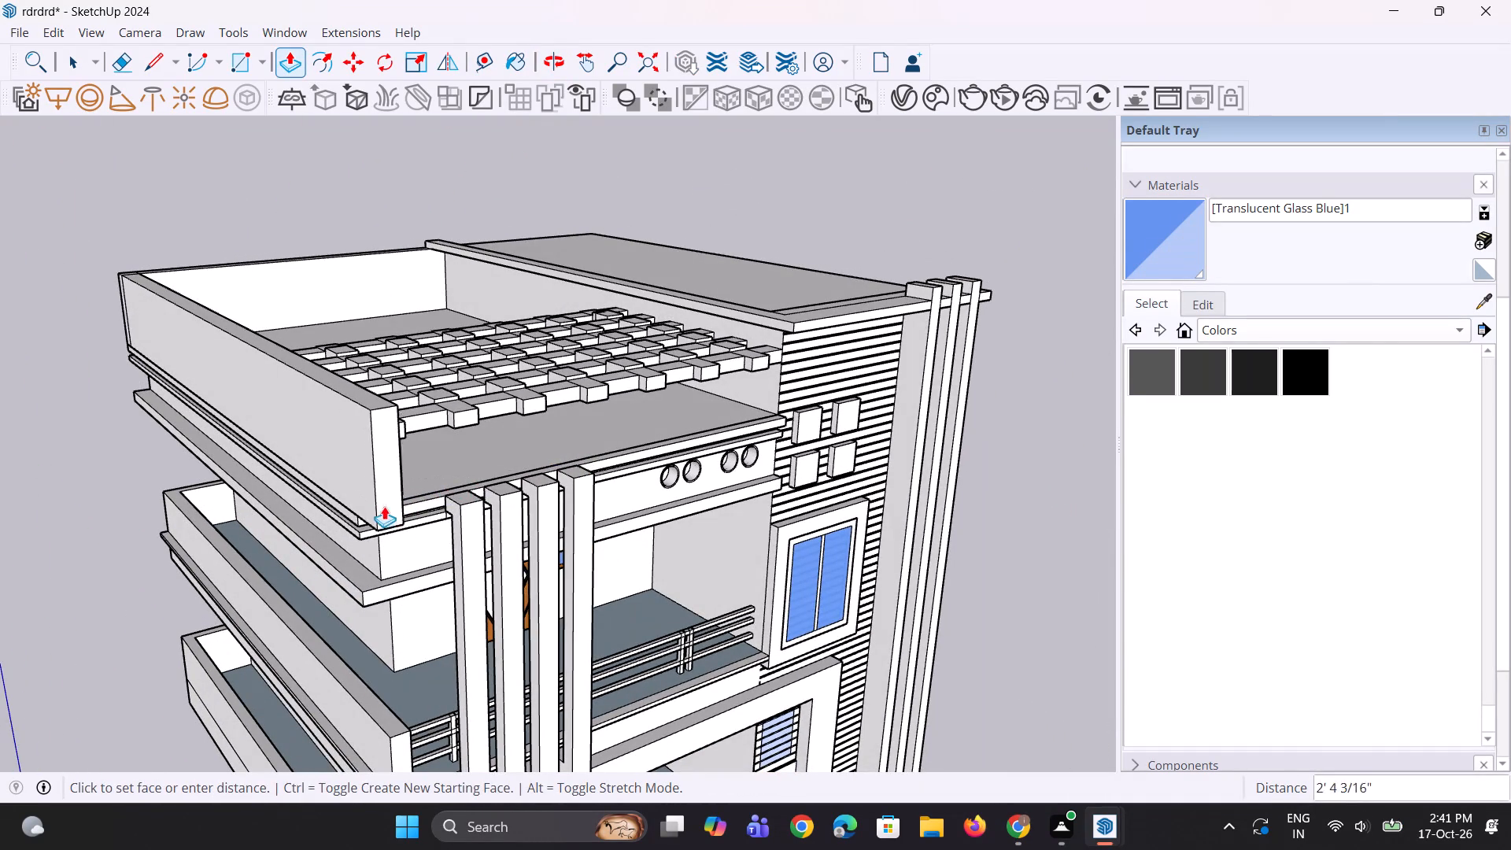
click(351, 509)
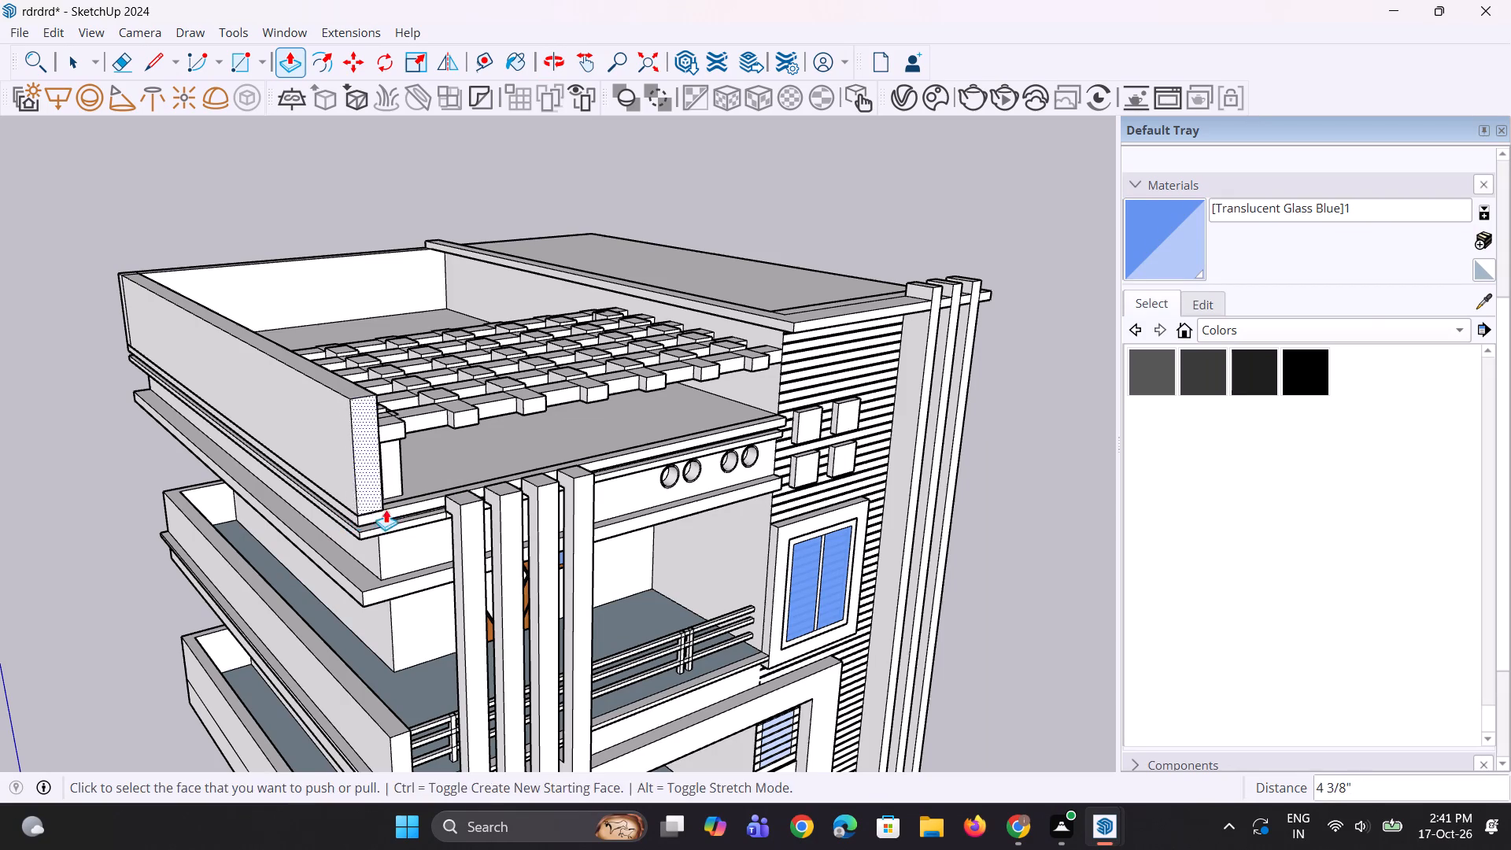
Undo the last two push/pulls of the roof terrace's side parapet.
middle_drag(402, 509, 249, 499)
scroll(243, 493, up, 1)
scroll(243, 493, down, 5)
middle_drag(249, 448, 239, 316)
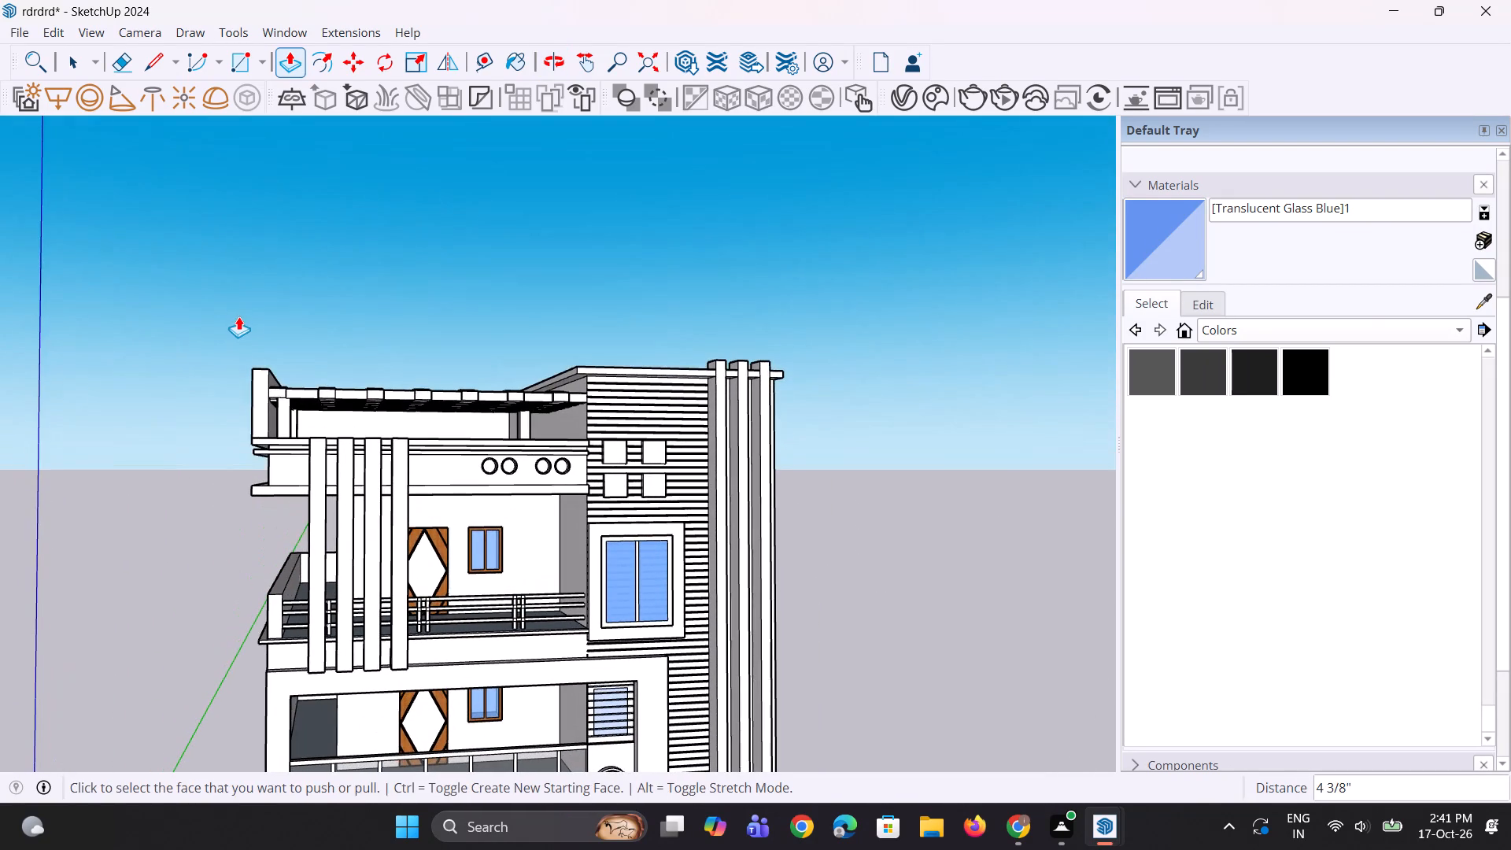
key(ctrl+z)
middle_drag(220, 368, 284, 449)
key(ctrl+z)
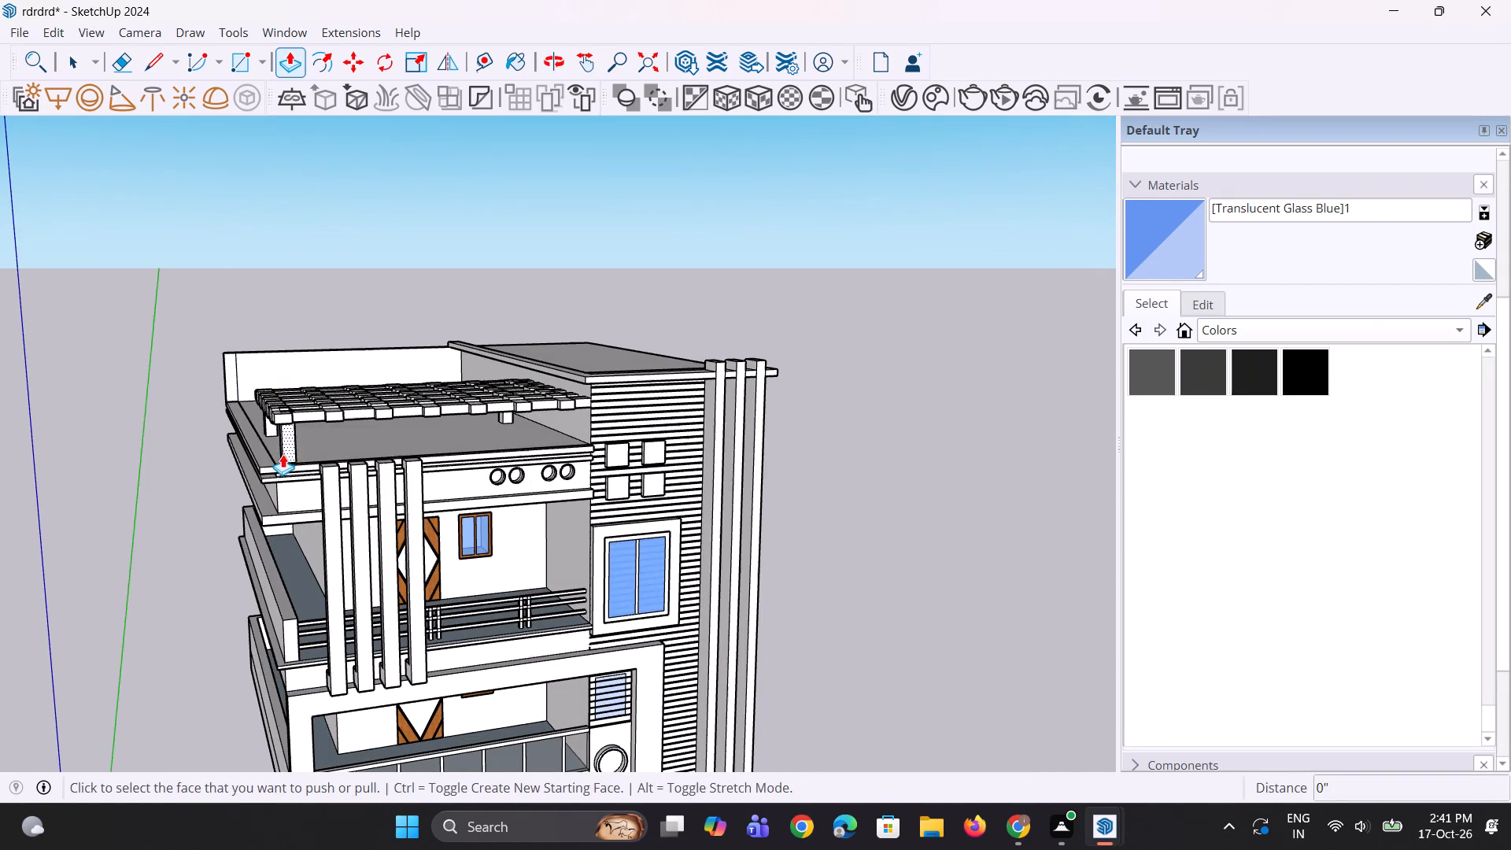
Push/pull the inner face of the rear corner parapet segment along the terrace's outer side up to the pergola's rear post.
middle_drag(284, 453, 684, 534)
scroll(209, 490, down, 4)
scroll(52, 483, up, 1)
click(50, 478)
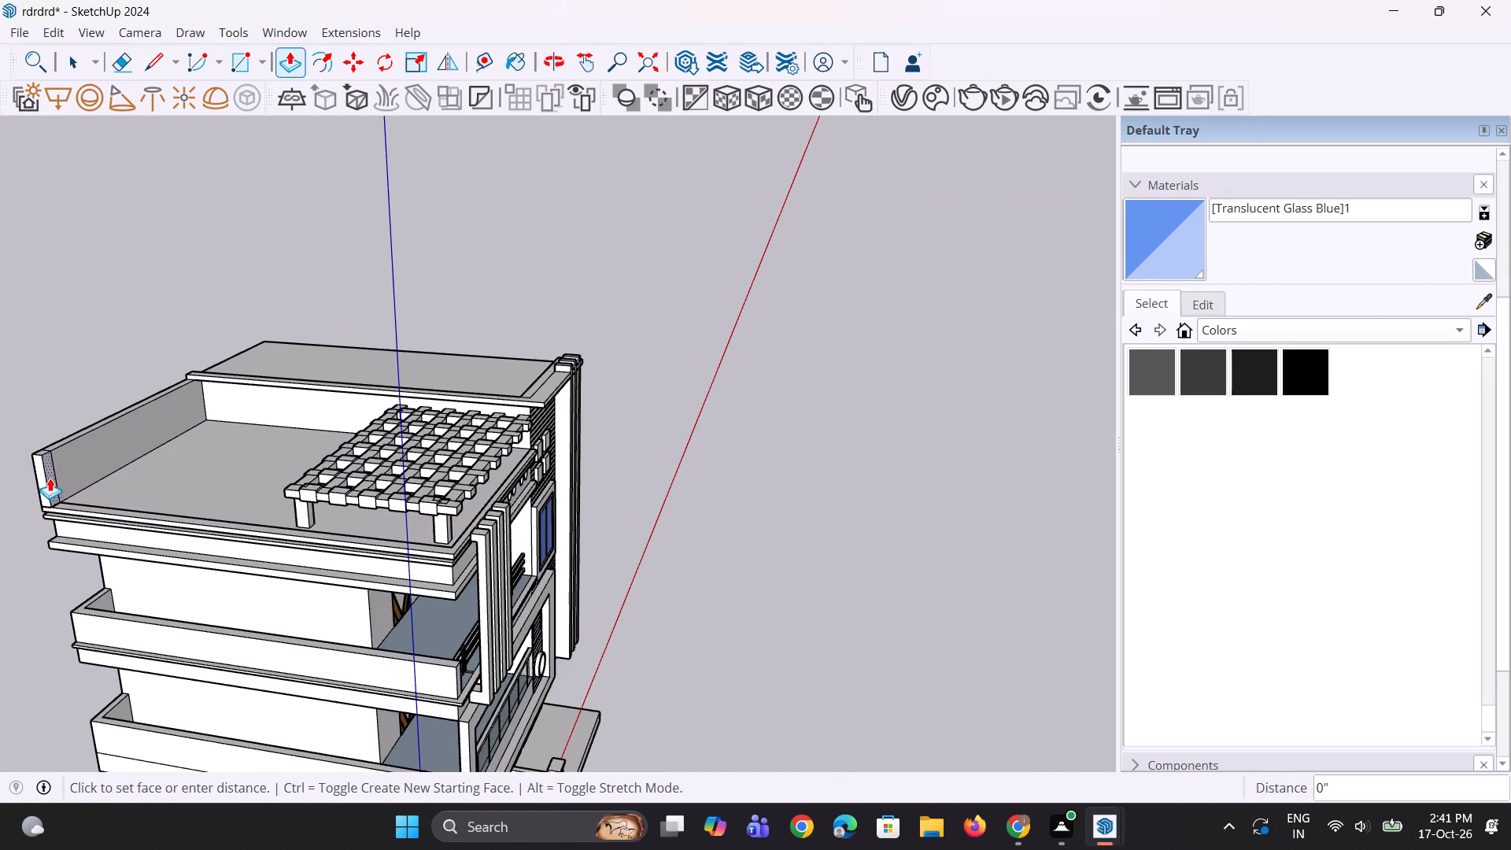
click(285, 536)
middle_drag(371, 519, 88, 440)
scroll(79, 438, up, 1)
scroll(56, 452, down, 5)
middle_drag(318, 456, 93, 392)
key(space)
key(space)
Examine the house's complete front elevation from several heights and distances.
click(714, 522)
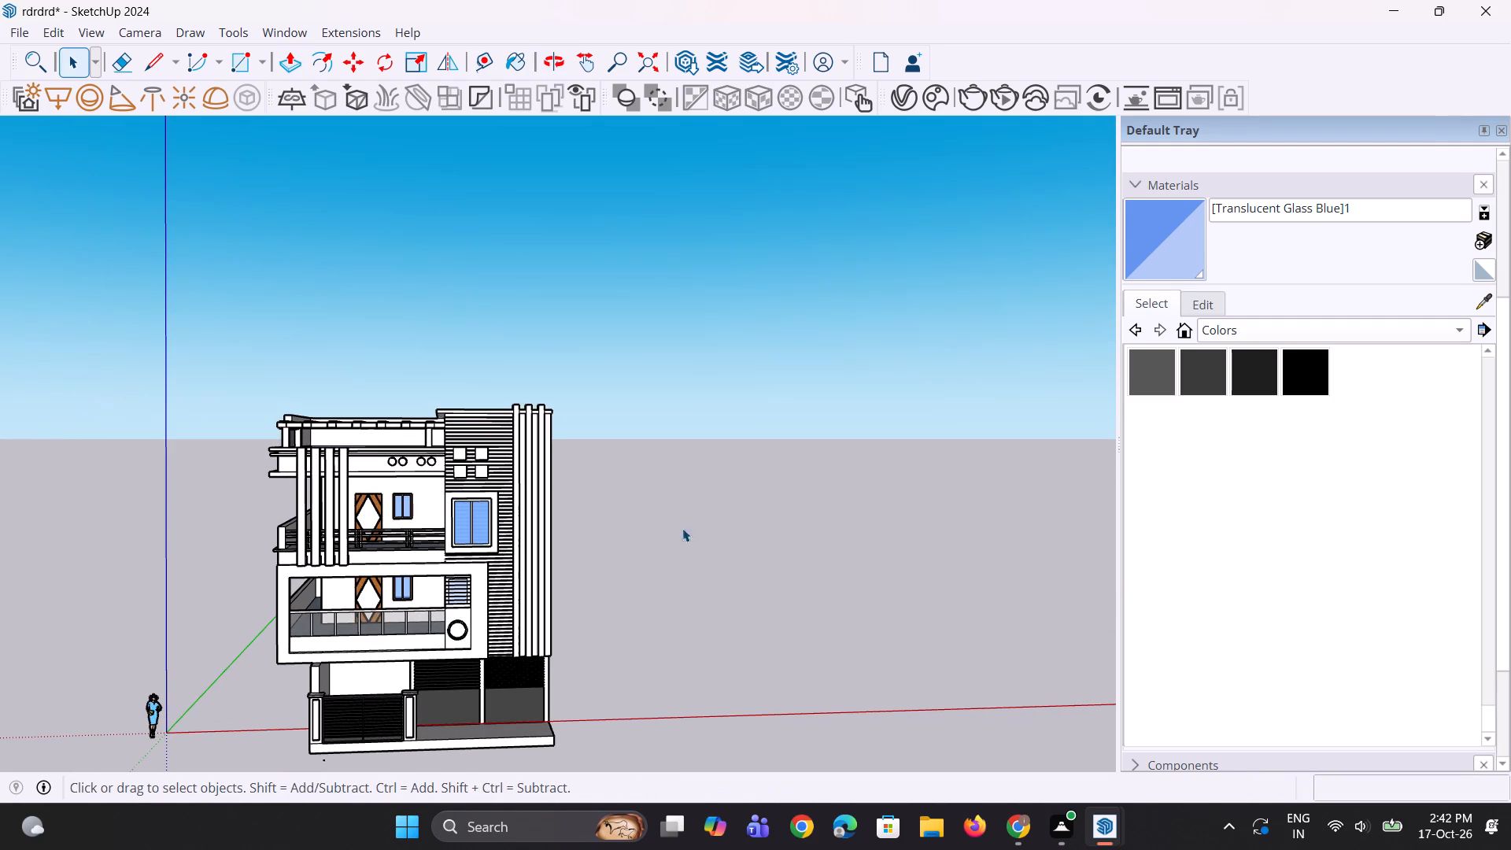
scroll(331, 518, down, 3)
scroll(353, 637, up, 6)
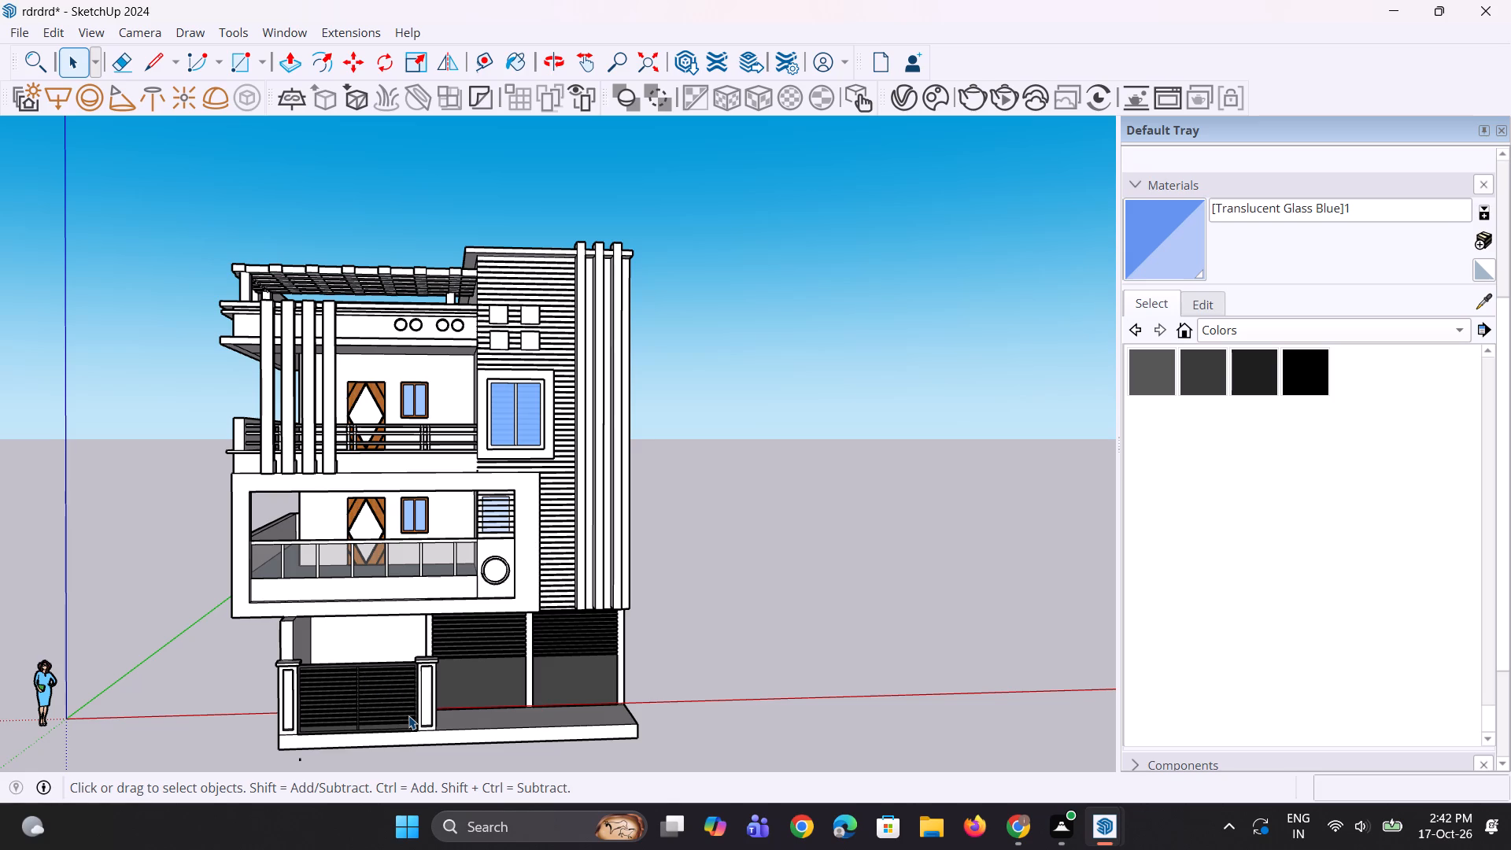
scroll(408, 715, down, 1)
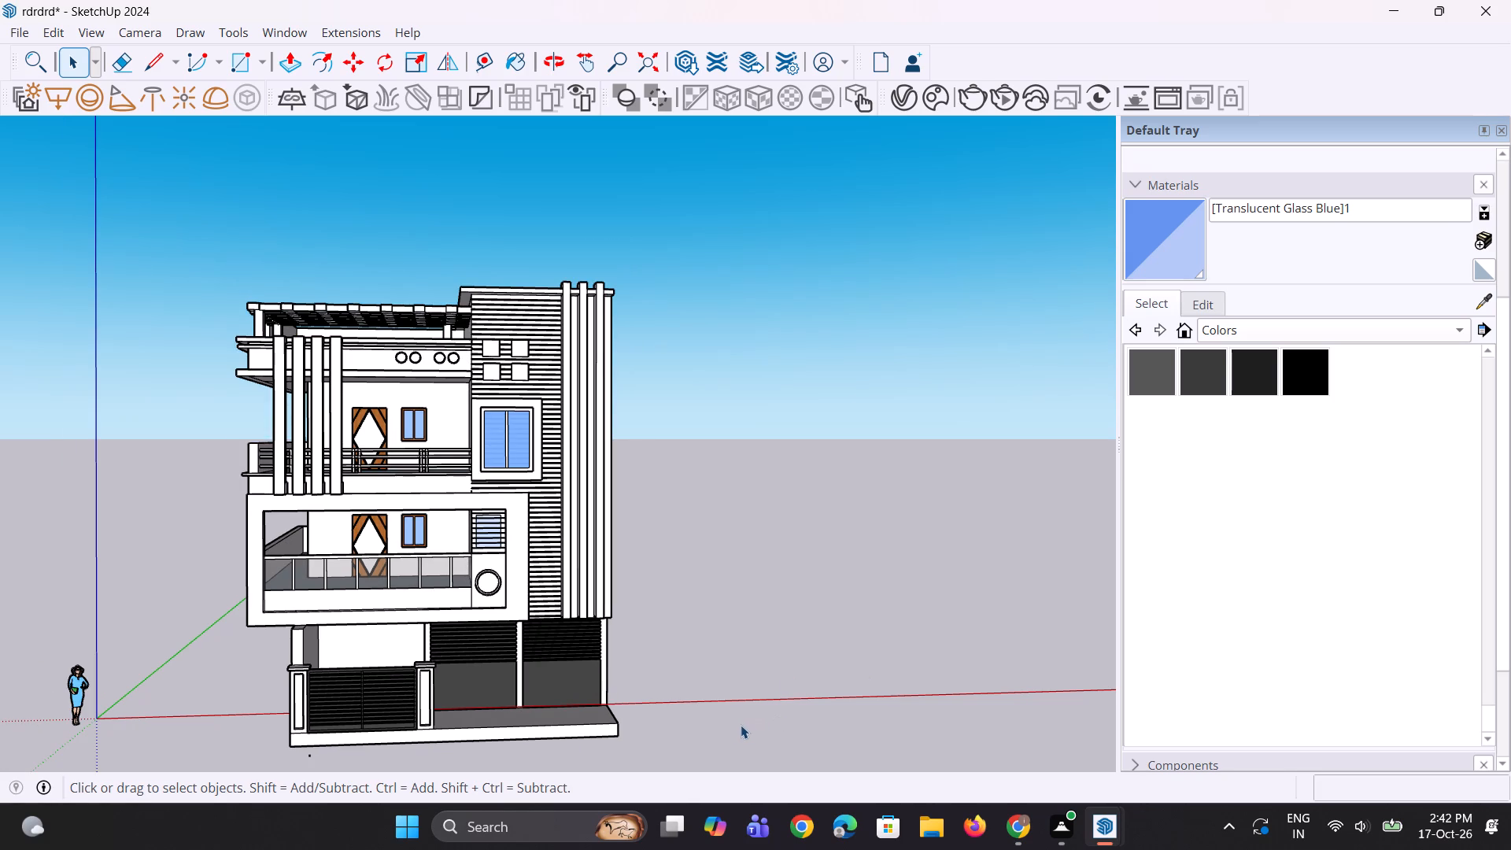
scroll(681, 783, down, 3)
scroll(681, 782, up, 3)
scroll(681, 776, down, 9)
middle_drag(721, 738, 683, 809)
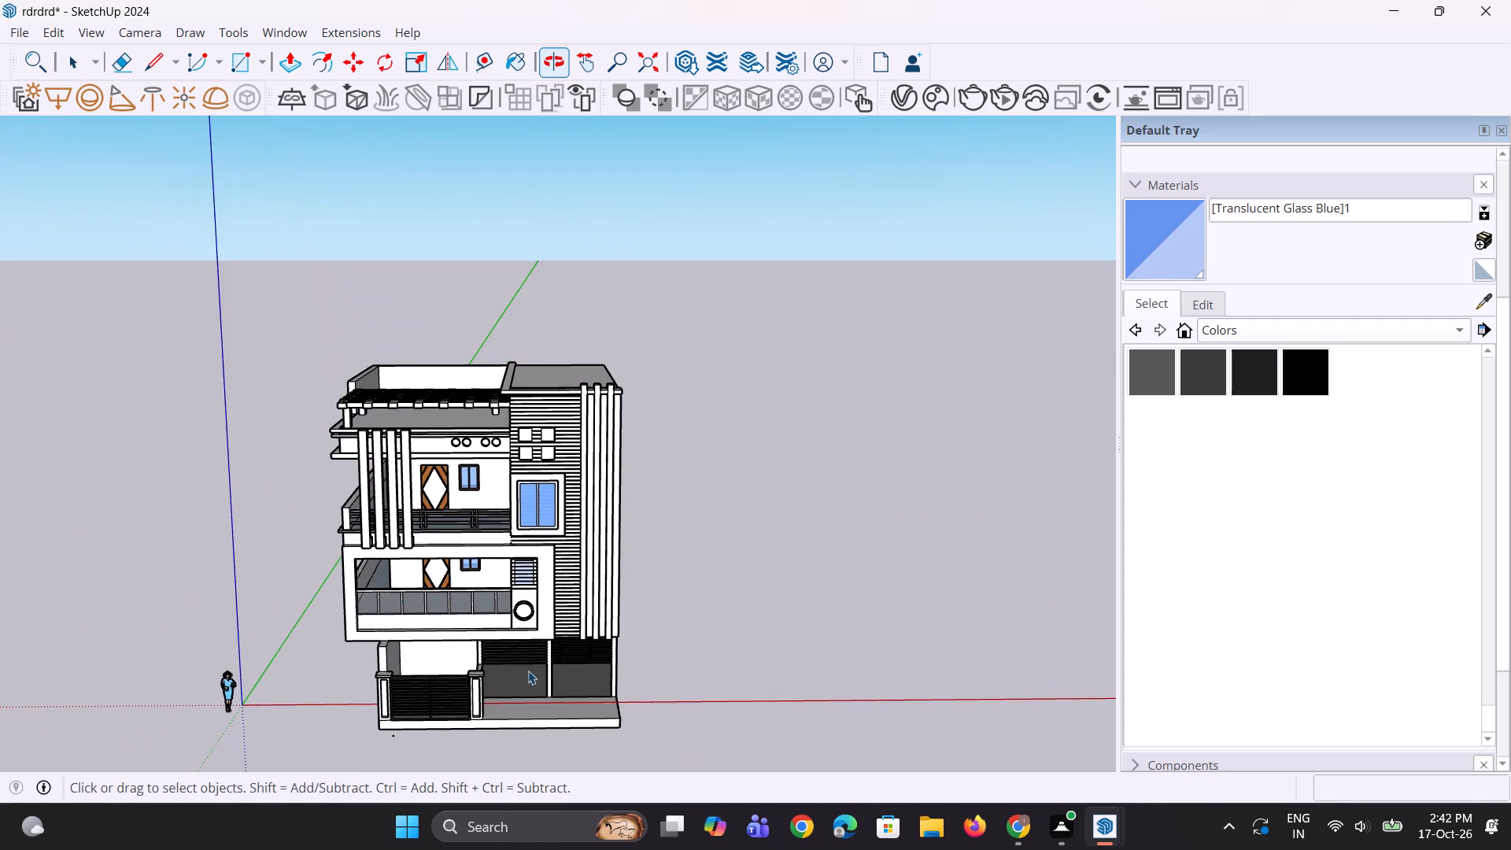
scroll(430, 619, up, 8)
middle_drag(412, 656, 428, 522)
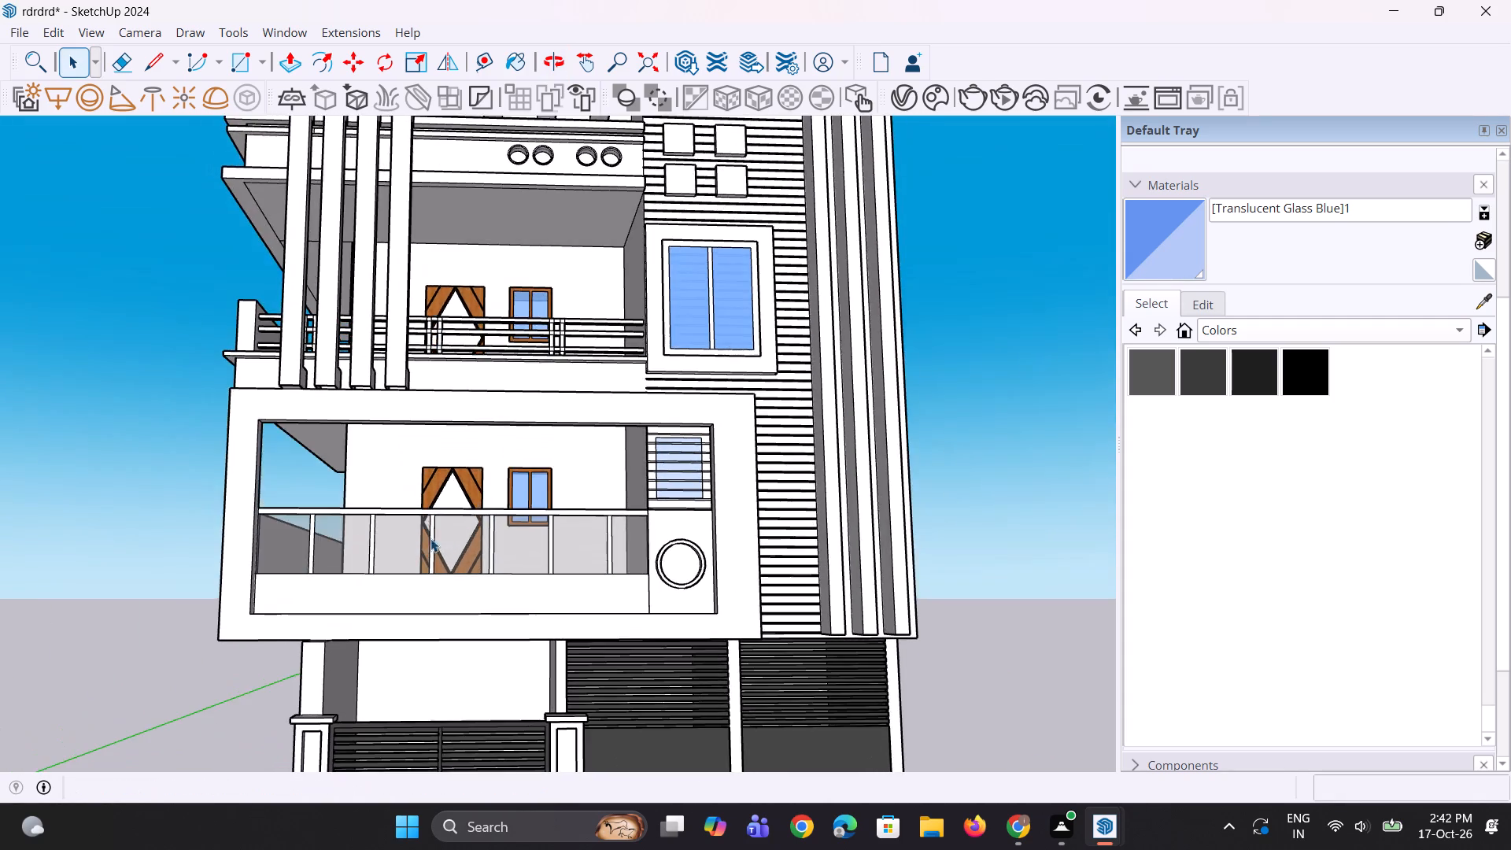
scroll(432, 545, down, 8)
scroll(472, 668, up, 1)
middle_click(485, 697)
scroll(485, 710, up, 3)
click(485, 712)
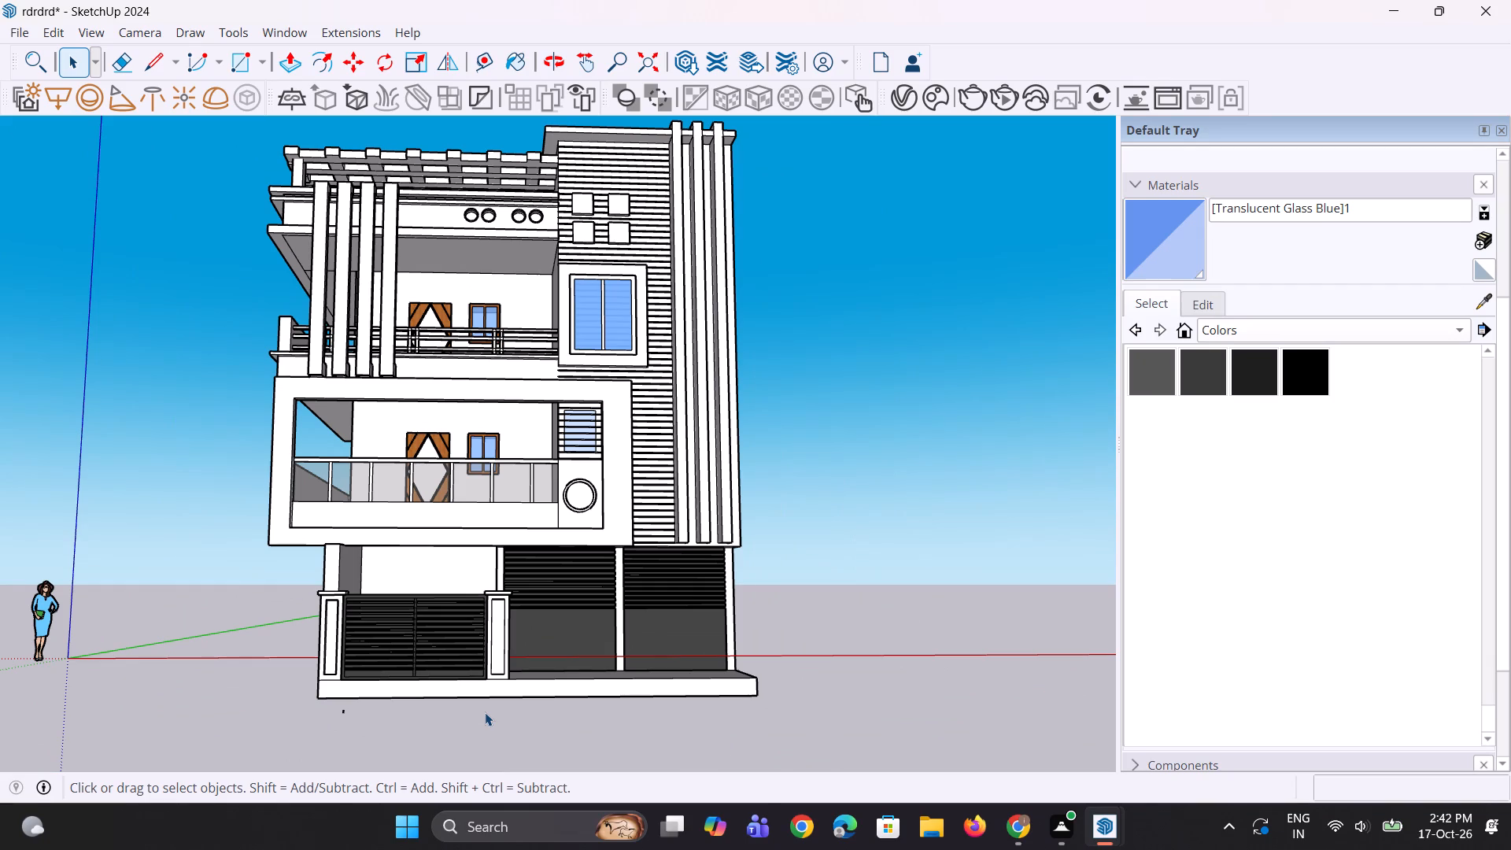
scroll(478, 714, down, 4)
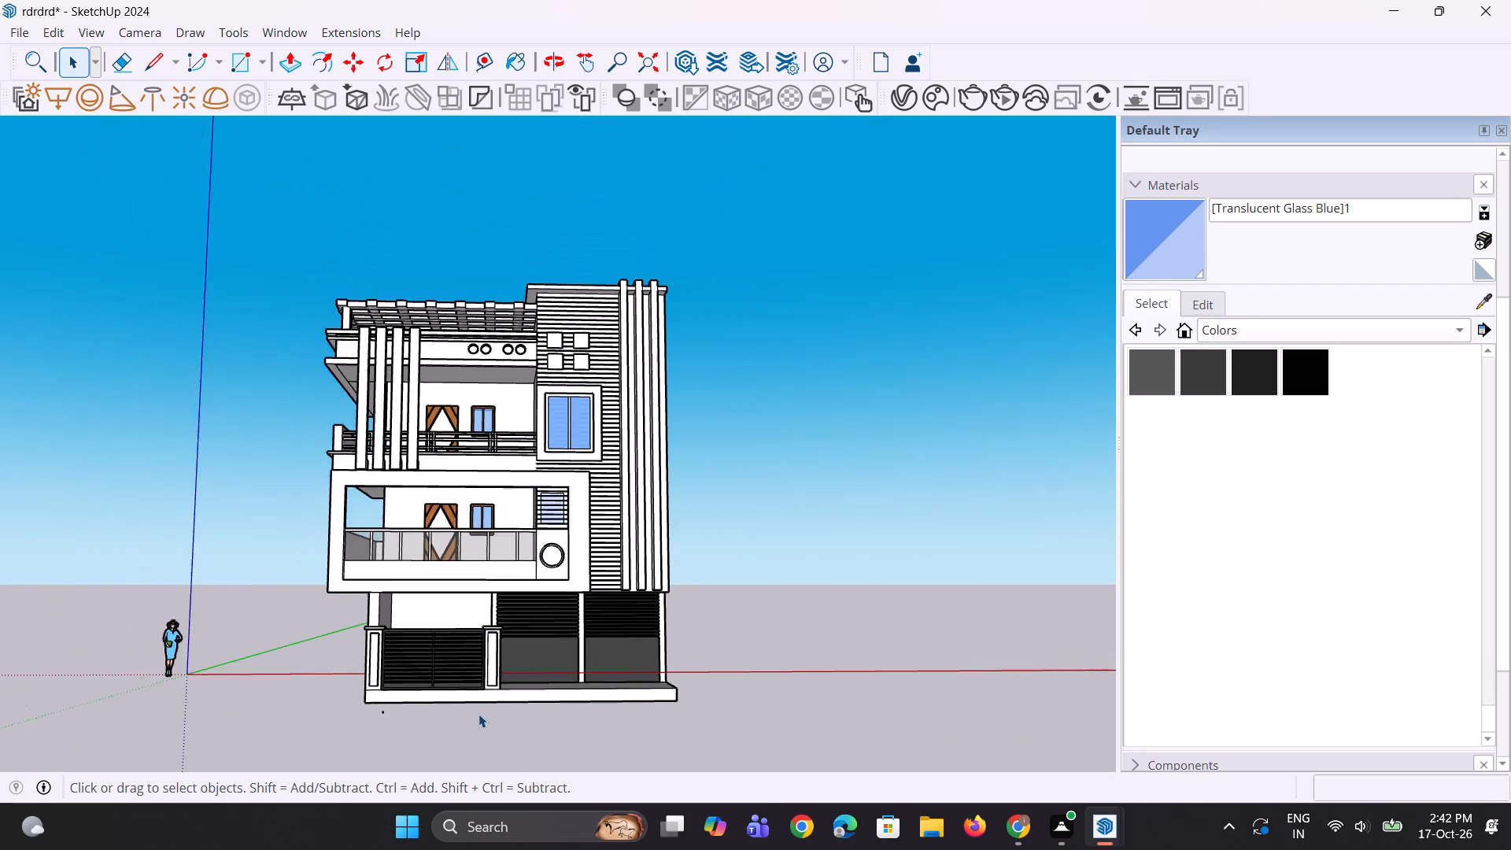
scroll(478, 714, down, 4)
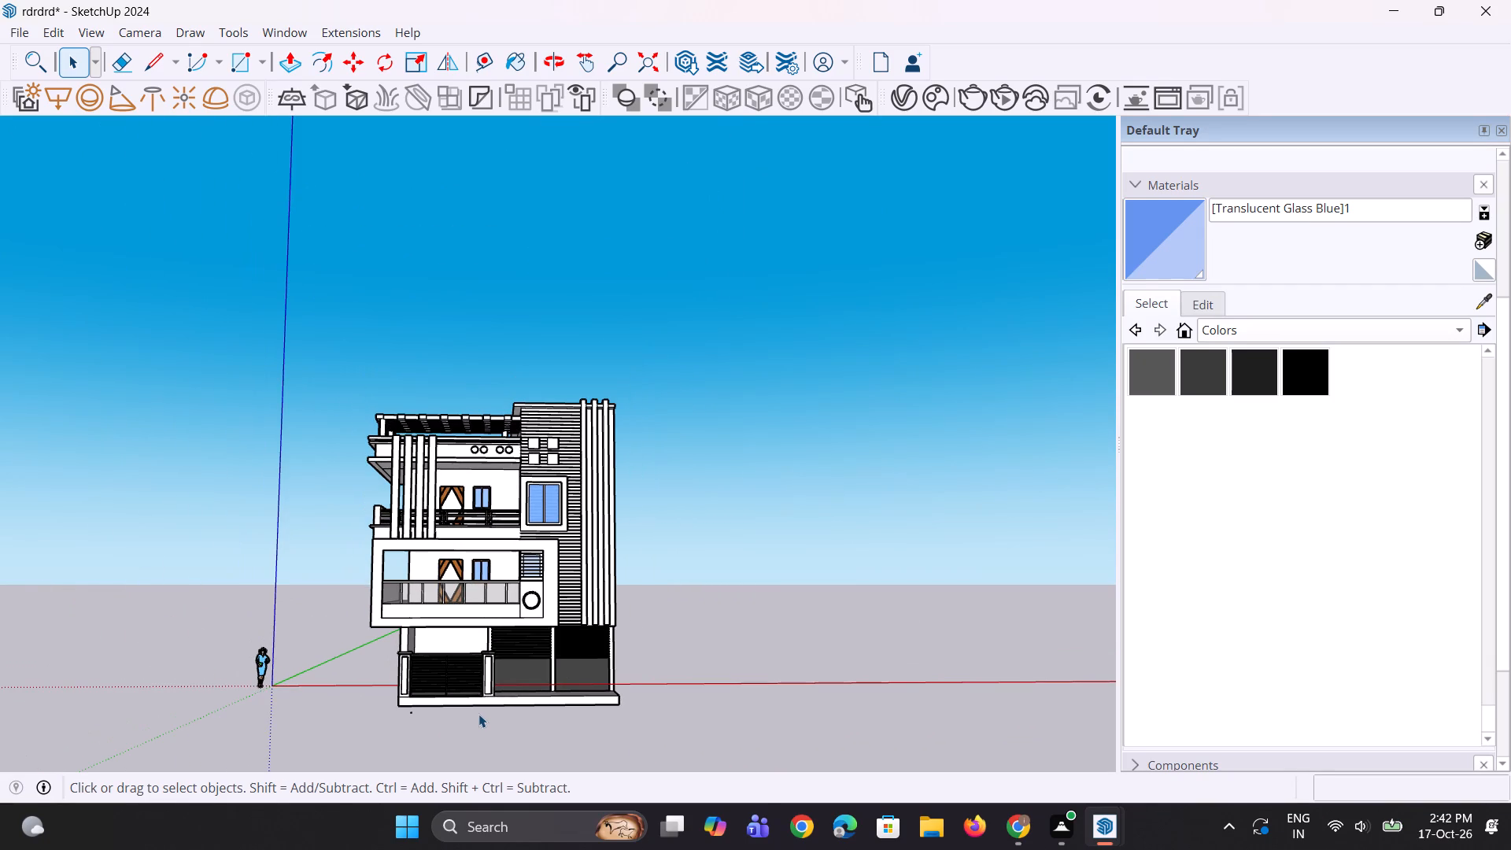
scroll(478, 714, down, 4)
middle_drag(478, 714, 481, 726)
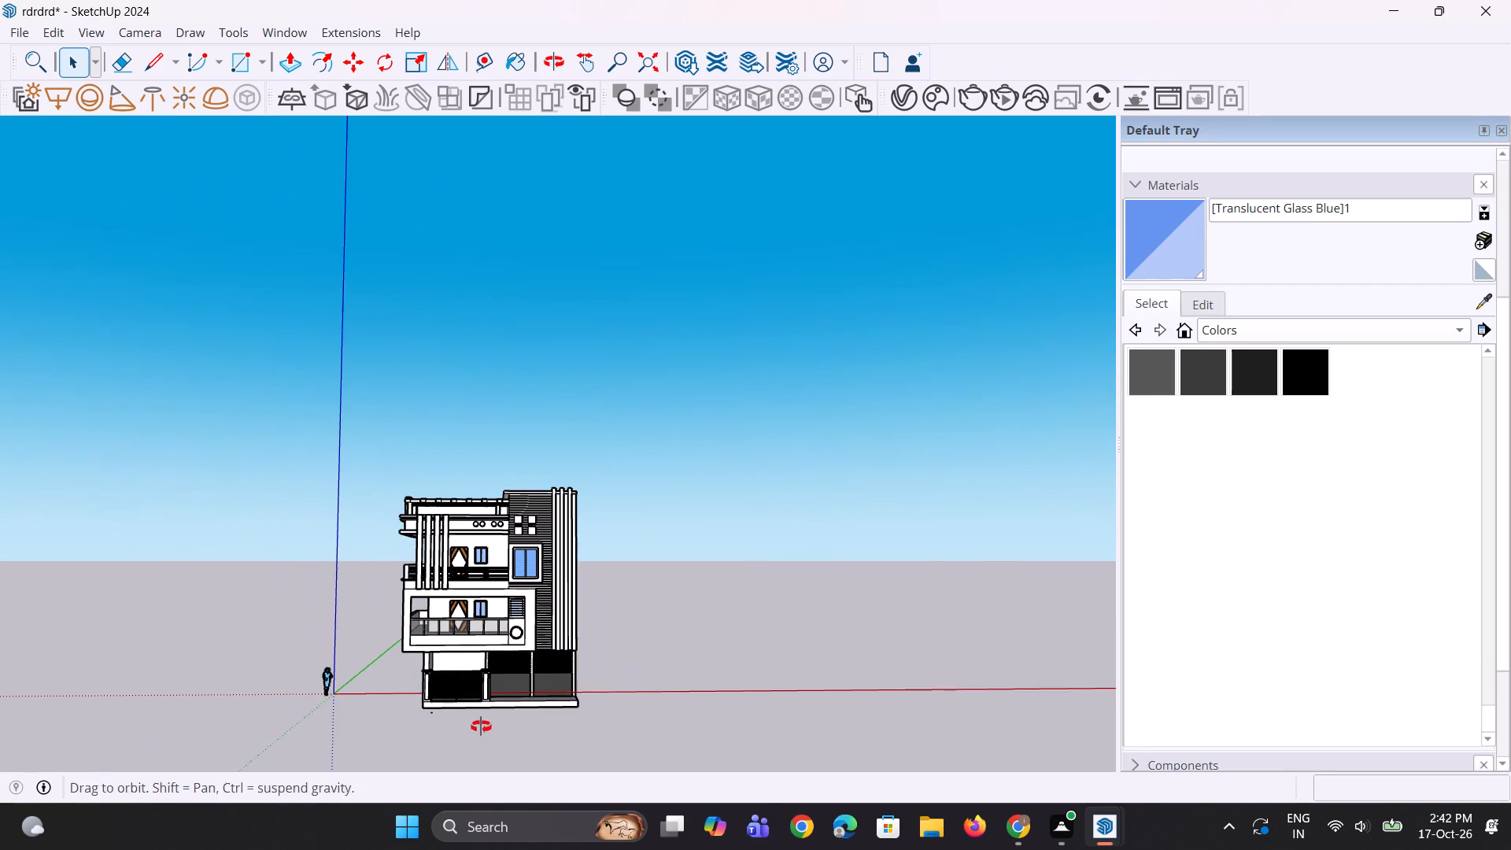
middle_drag(481, 726, 482, 726)
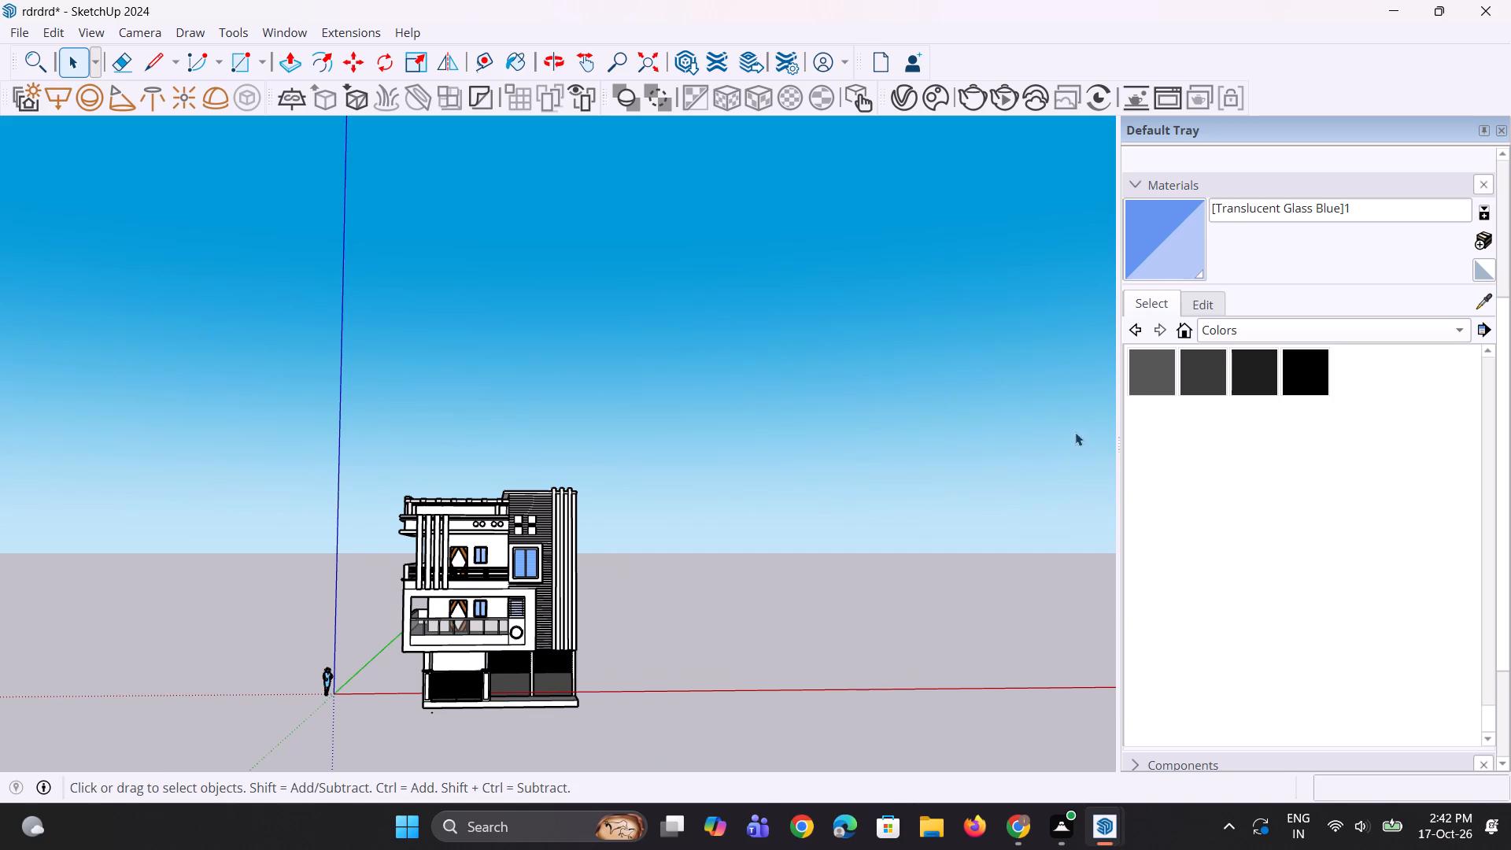
Create a generic V-Ray material and give it a dark brown diffuse color, brightened slightly.
click(907, 98)
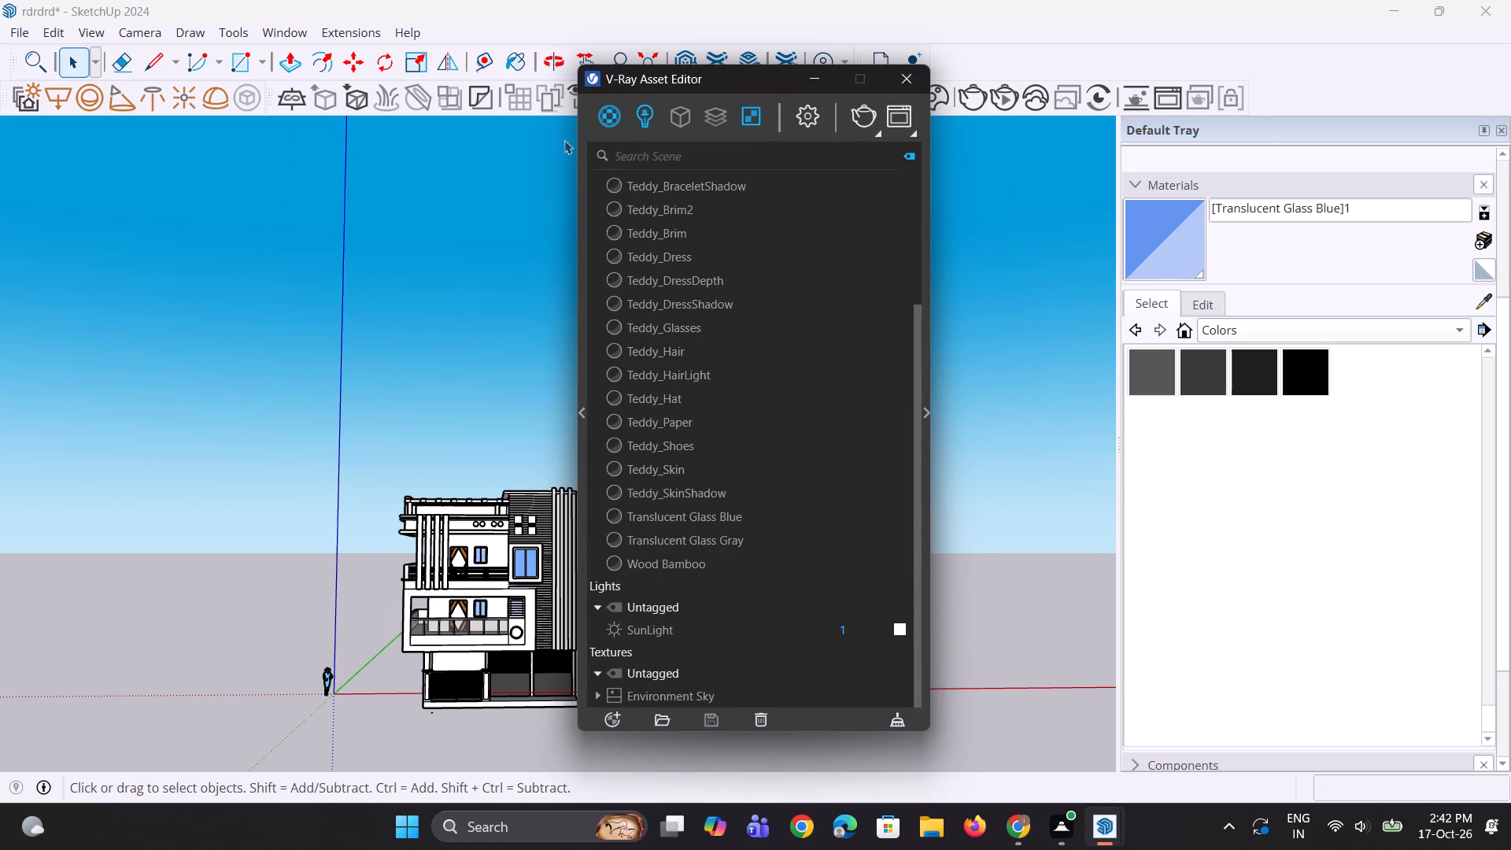
right_click(608, 120)
click(630, 147)
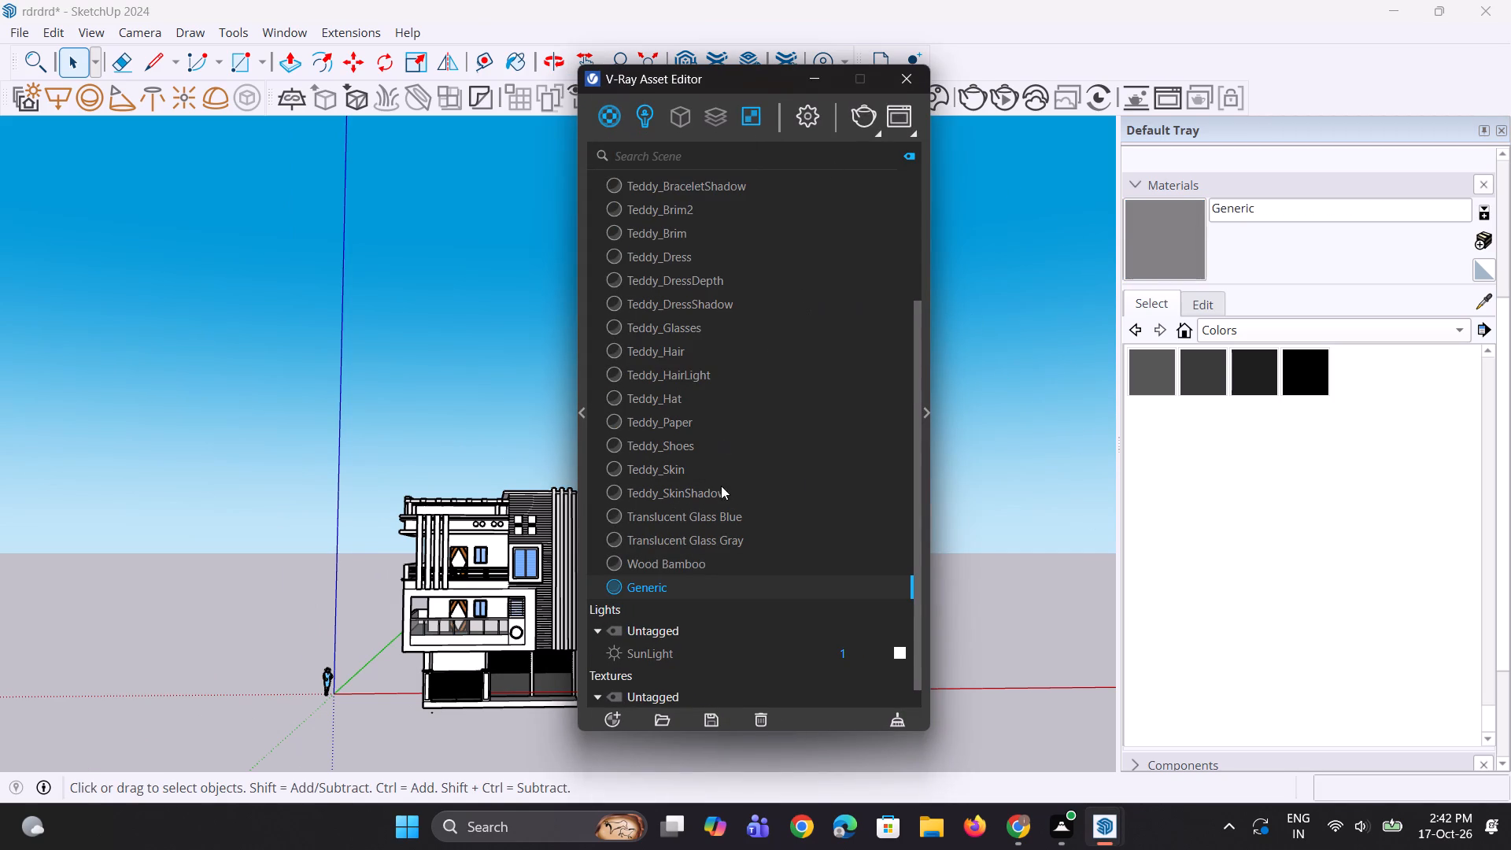
click(926, 412)
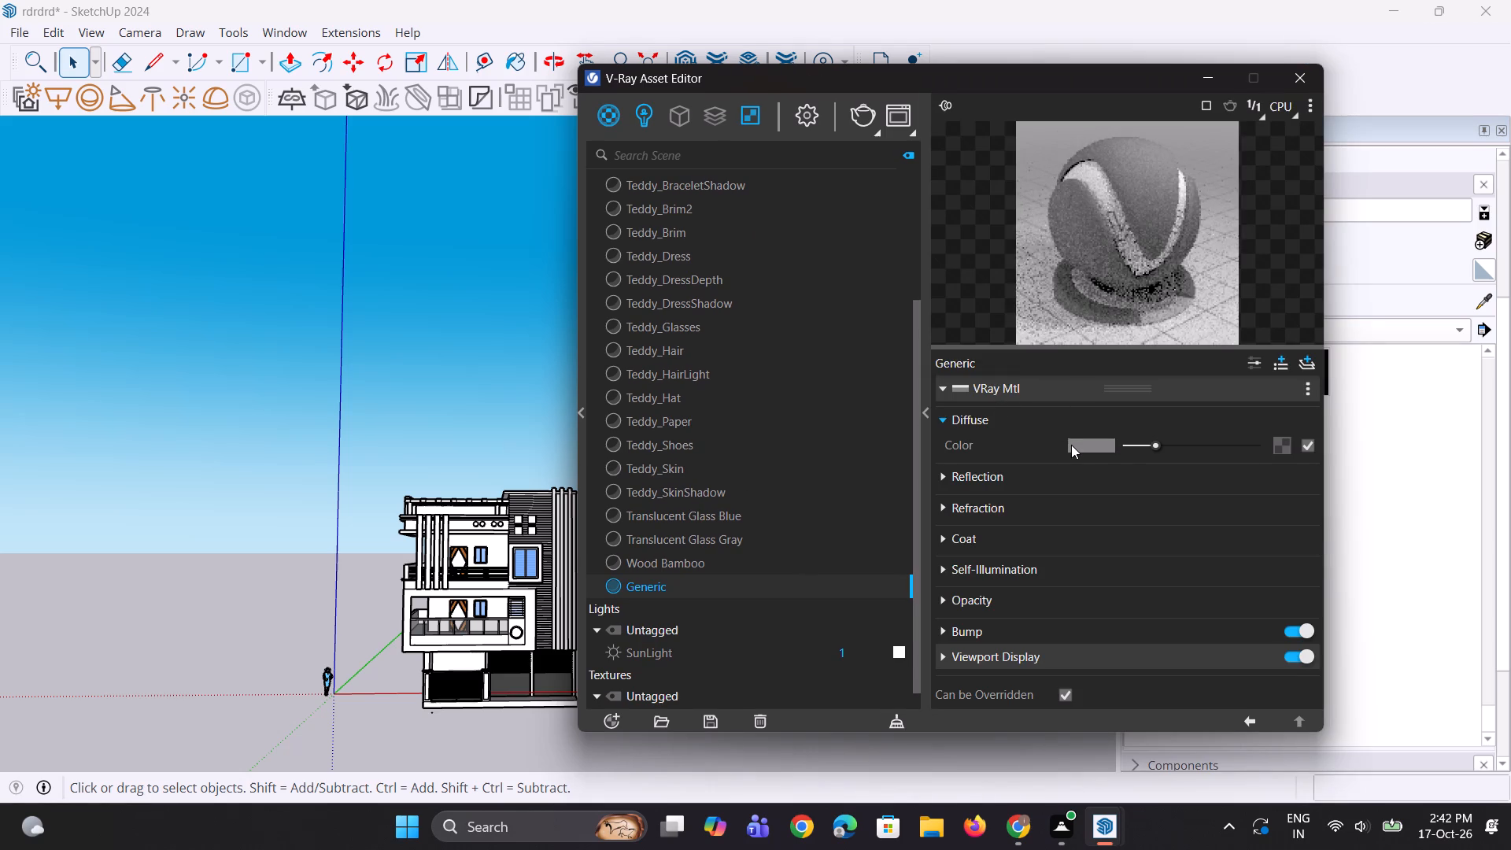
click(1071, 445)
click(655, 549)
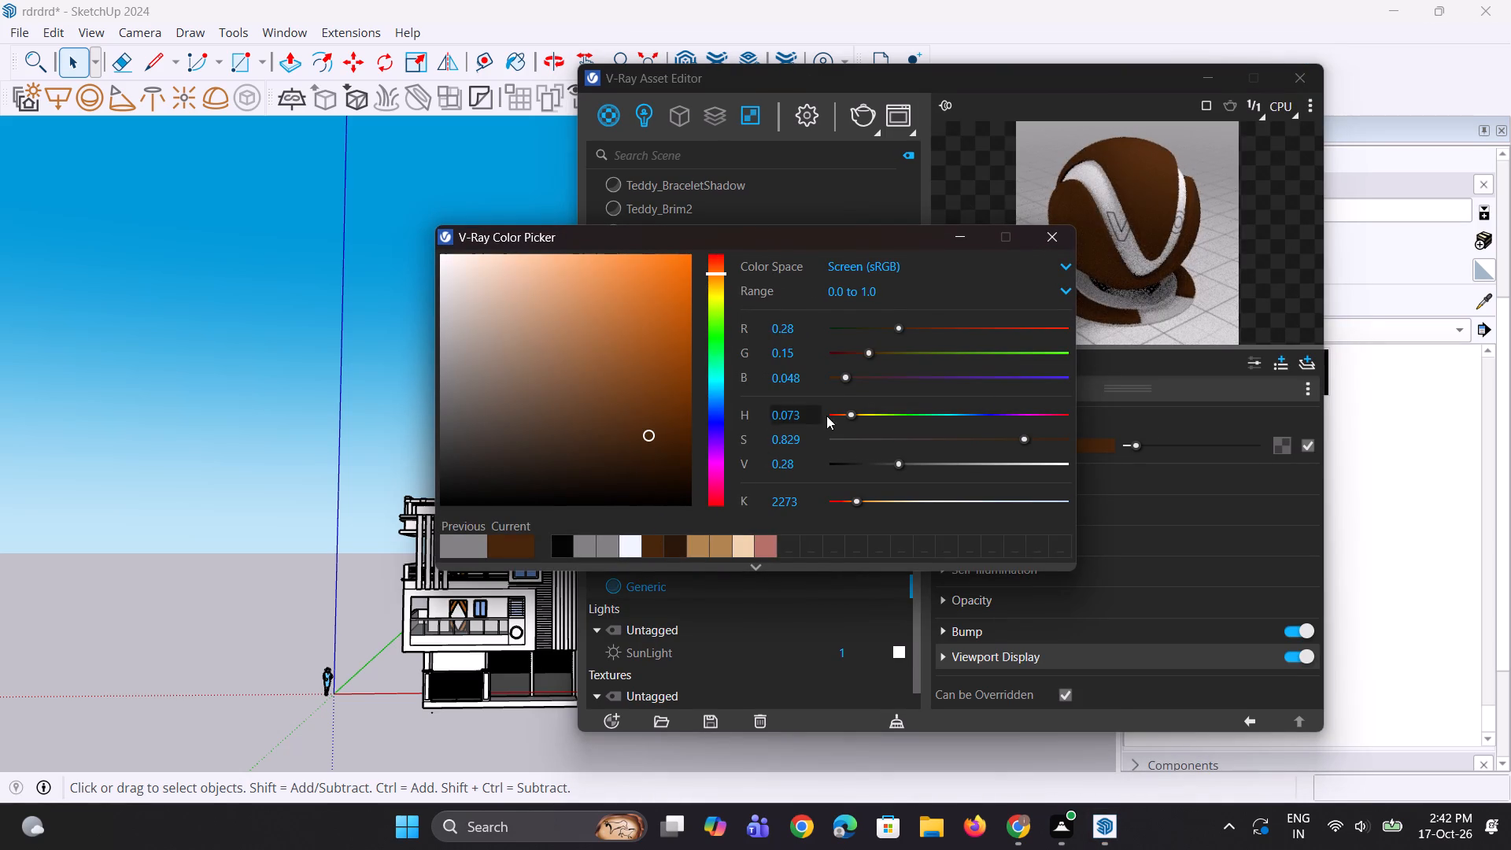
click(954, 232)
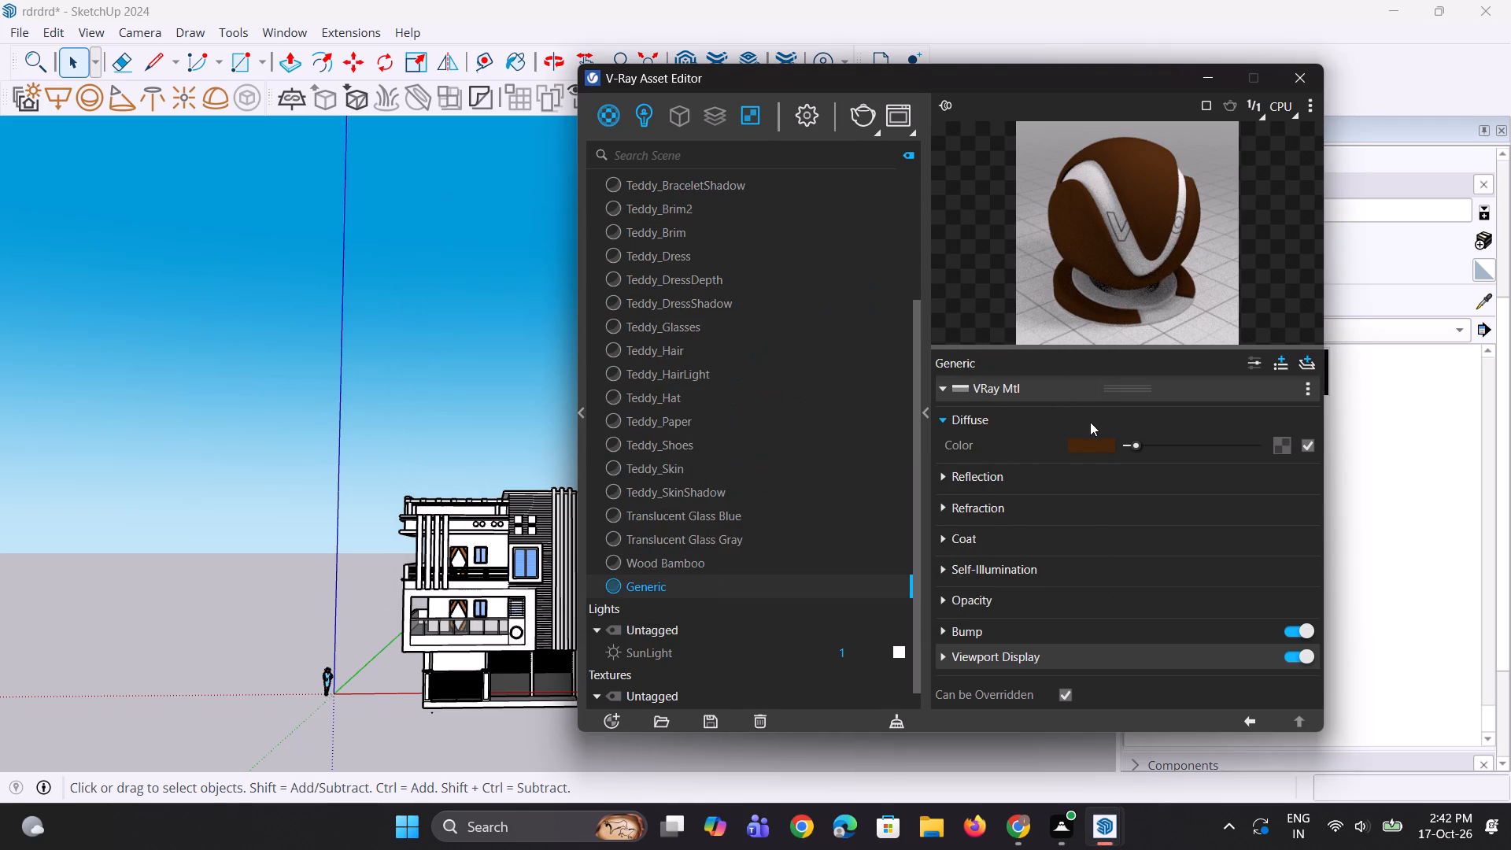
drag(1136, 444, 1145, 445)
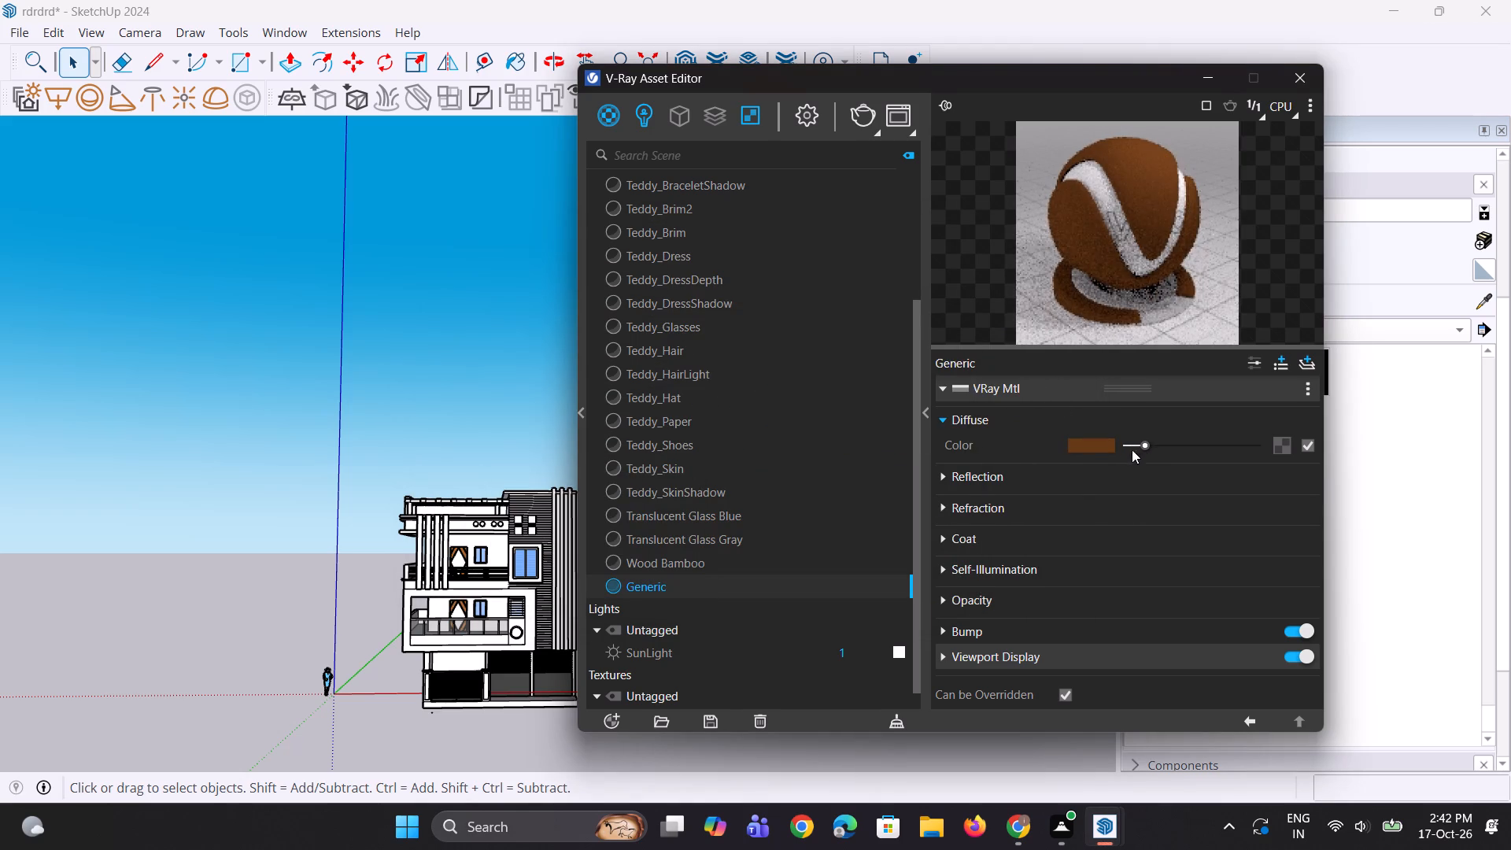
Give the Generic material a dark gray reflection color and a reflection glossiness of 0.95.
click(1035, 488)
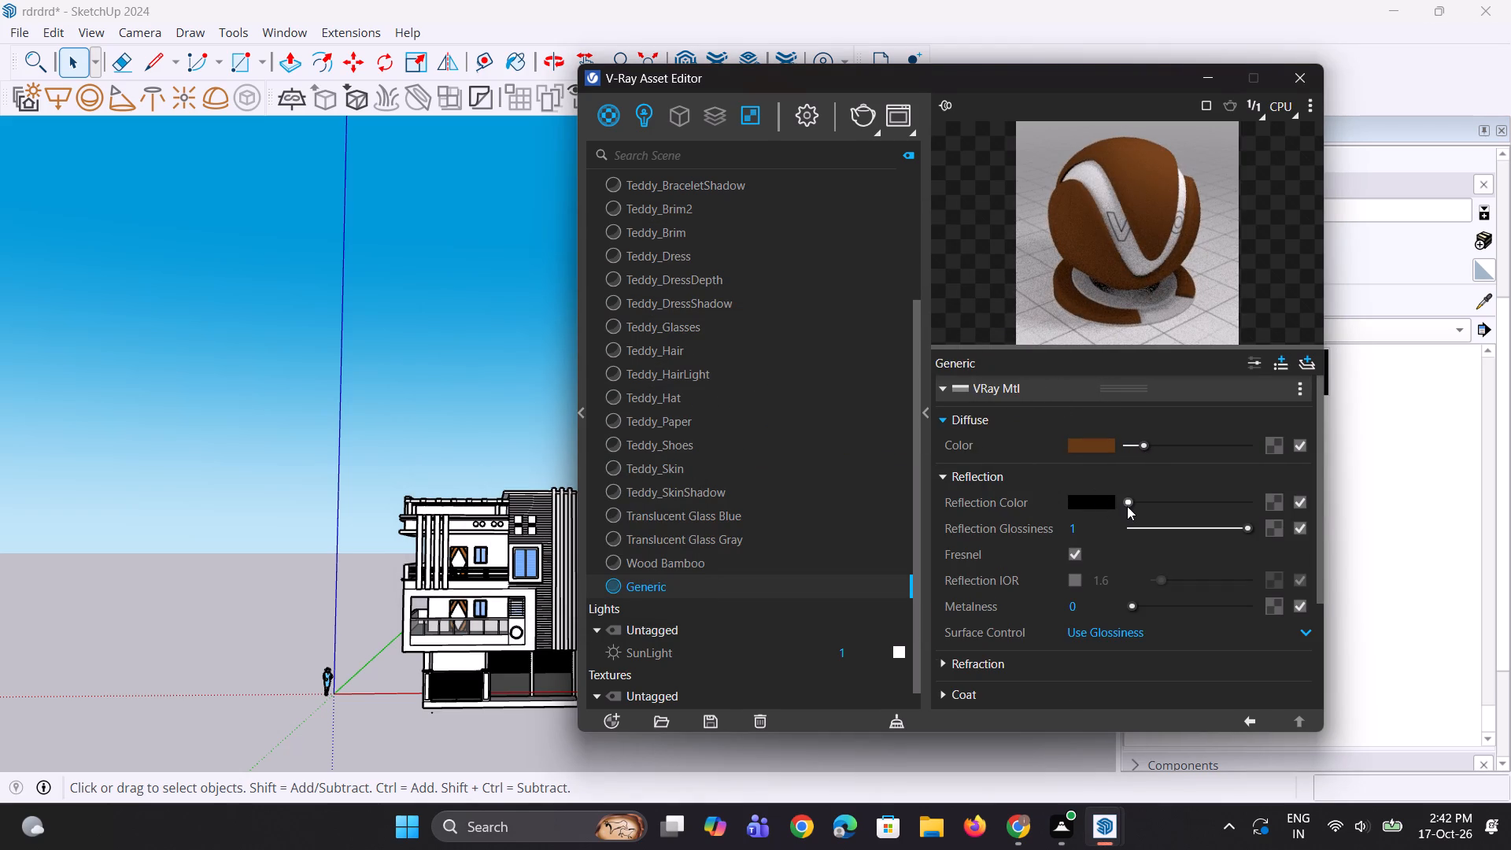
drag(1127, 506, 1141, 508)
drag(1075, 527, 1001, 529)
text(0.95)
key(Return)
double_click(1162, 220)
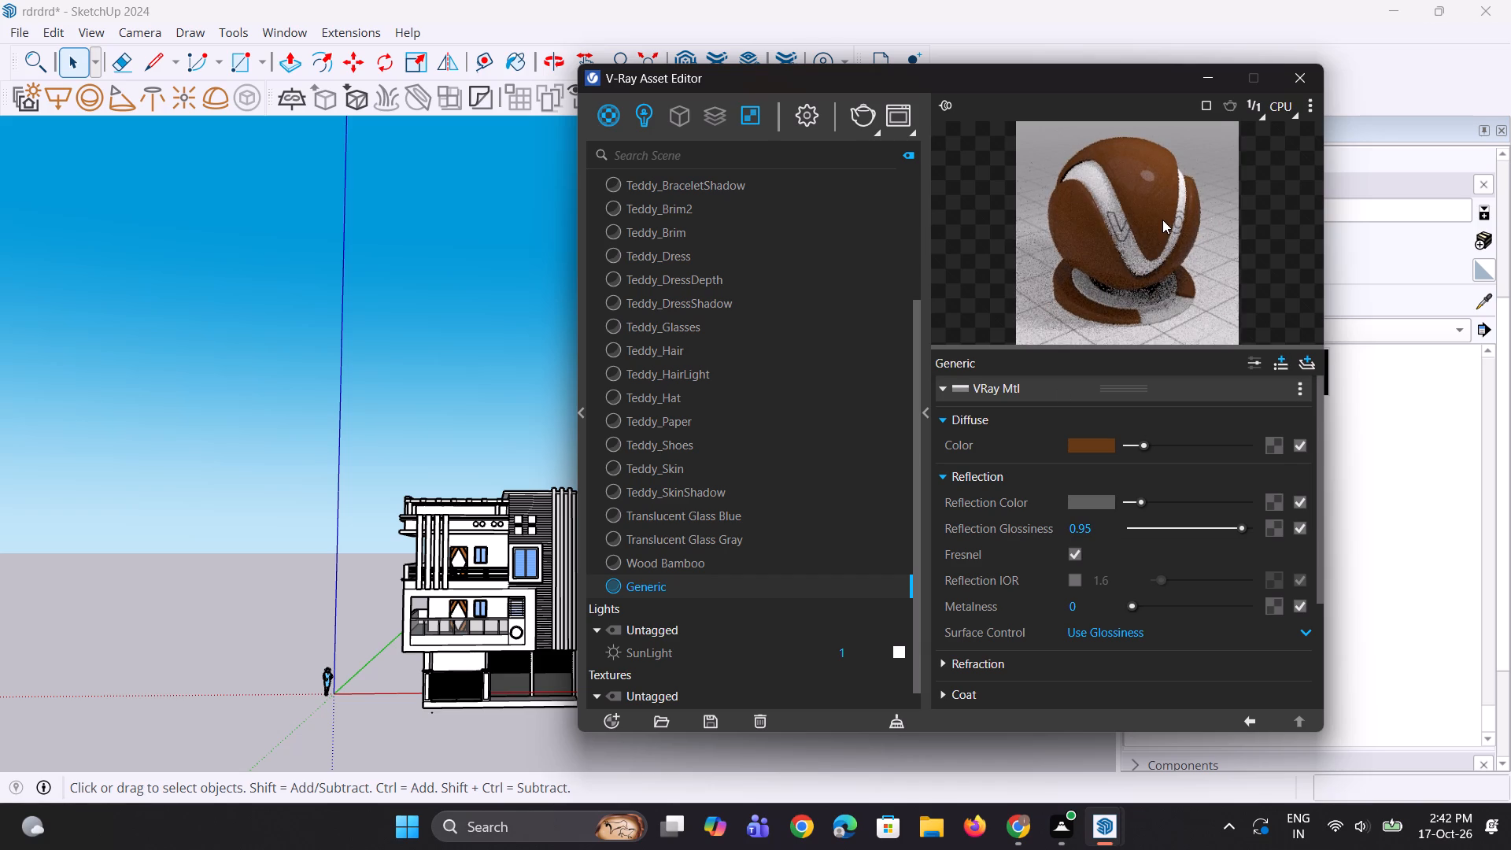
click(1214, 87)
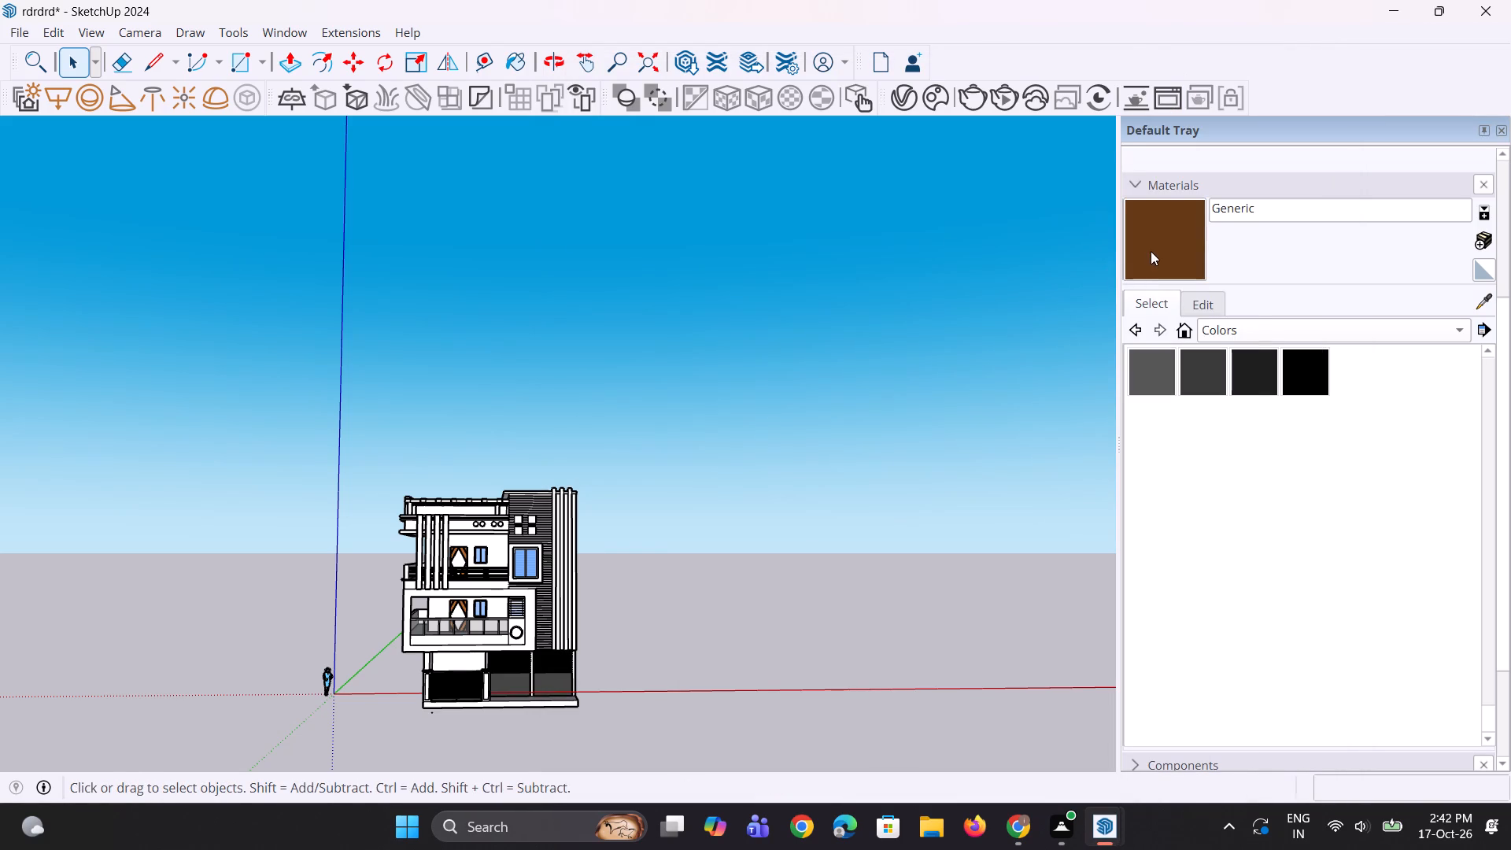
Paint the ten topmost slats of the front wall, directly under the roof slab, with the brown Generic material.
click(1151, 251)
scroll(452, 482, up, 13)
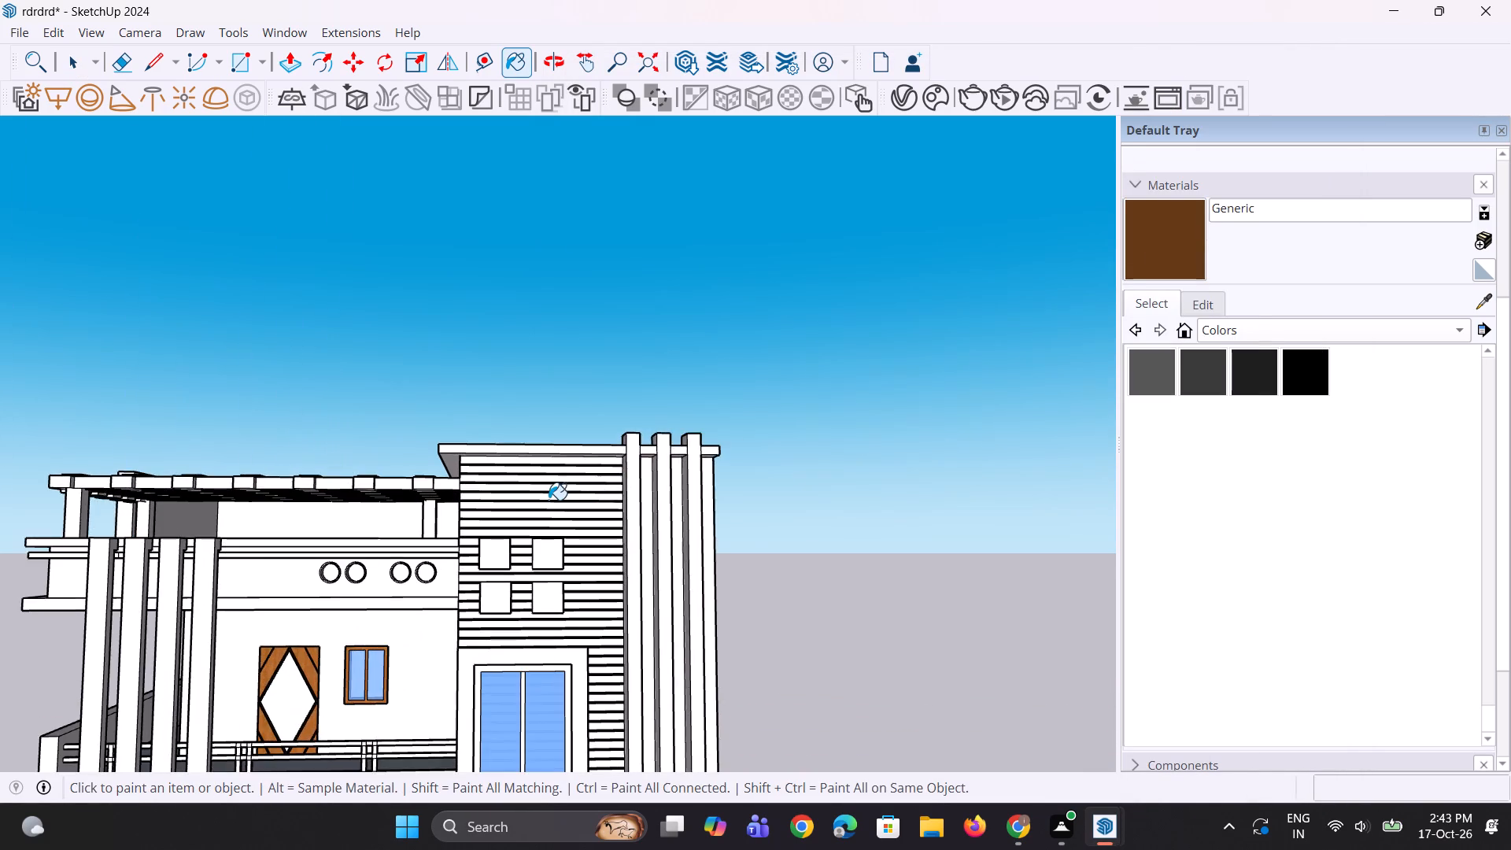
scroll(549, 500, up, 9)
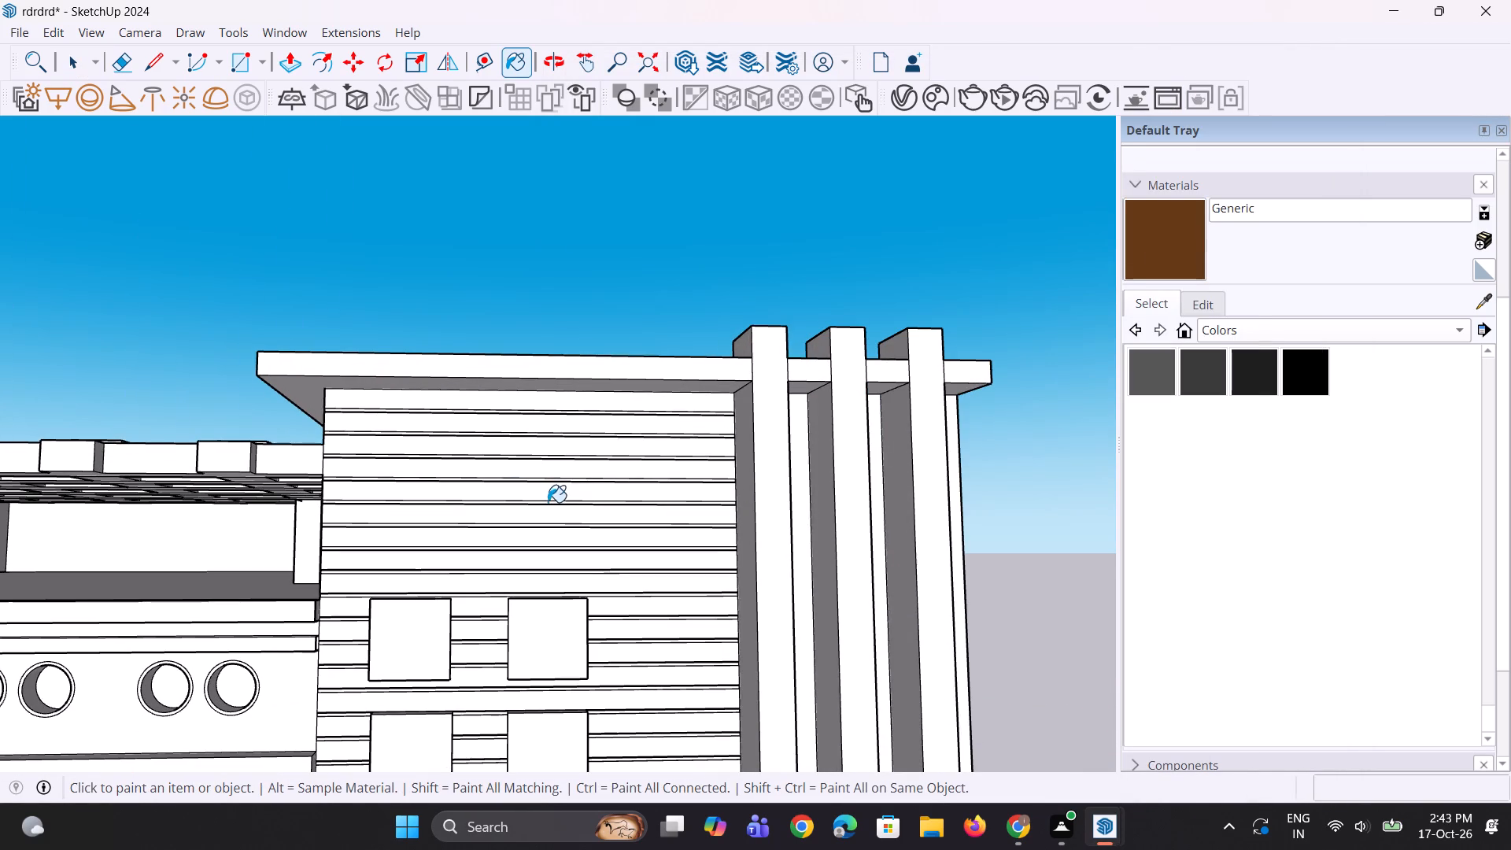
click(670, 402)
click(667, 434)
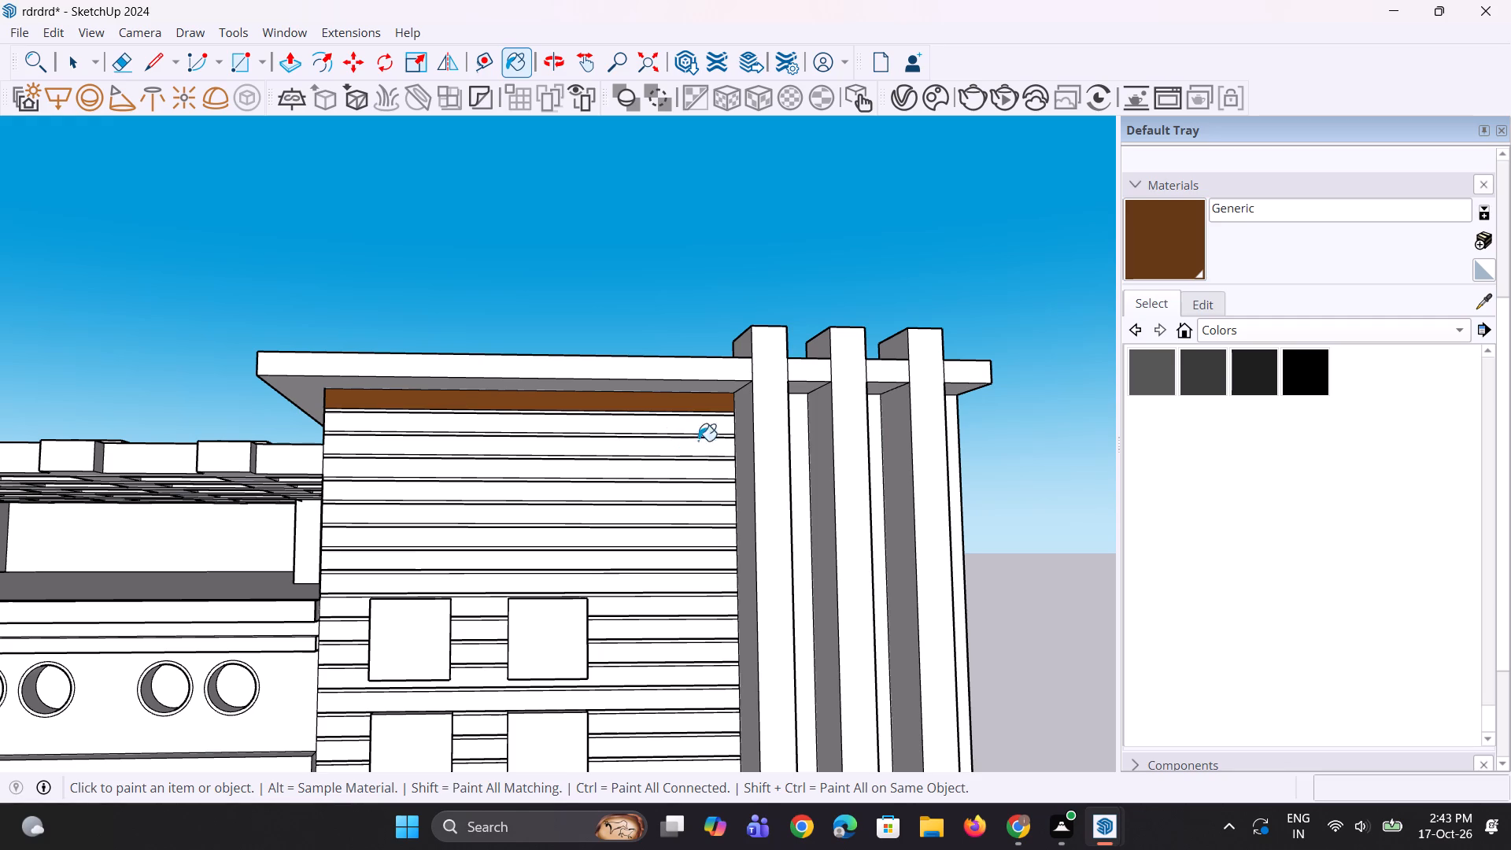
click(703, 428)
click(702, 451)
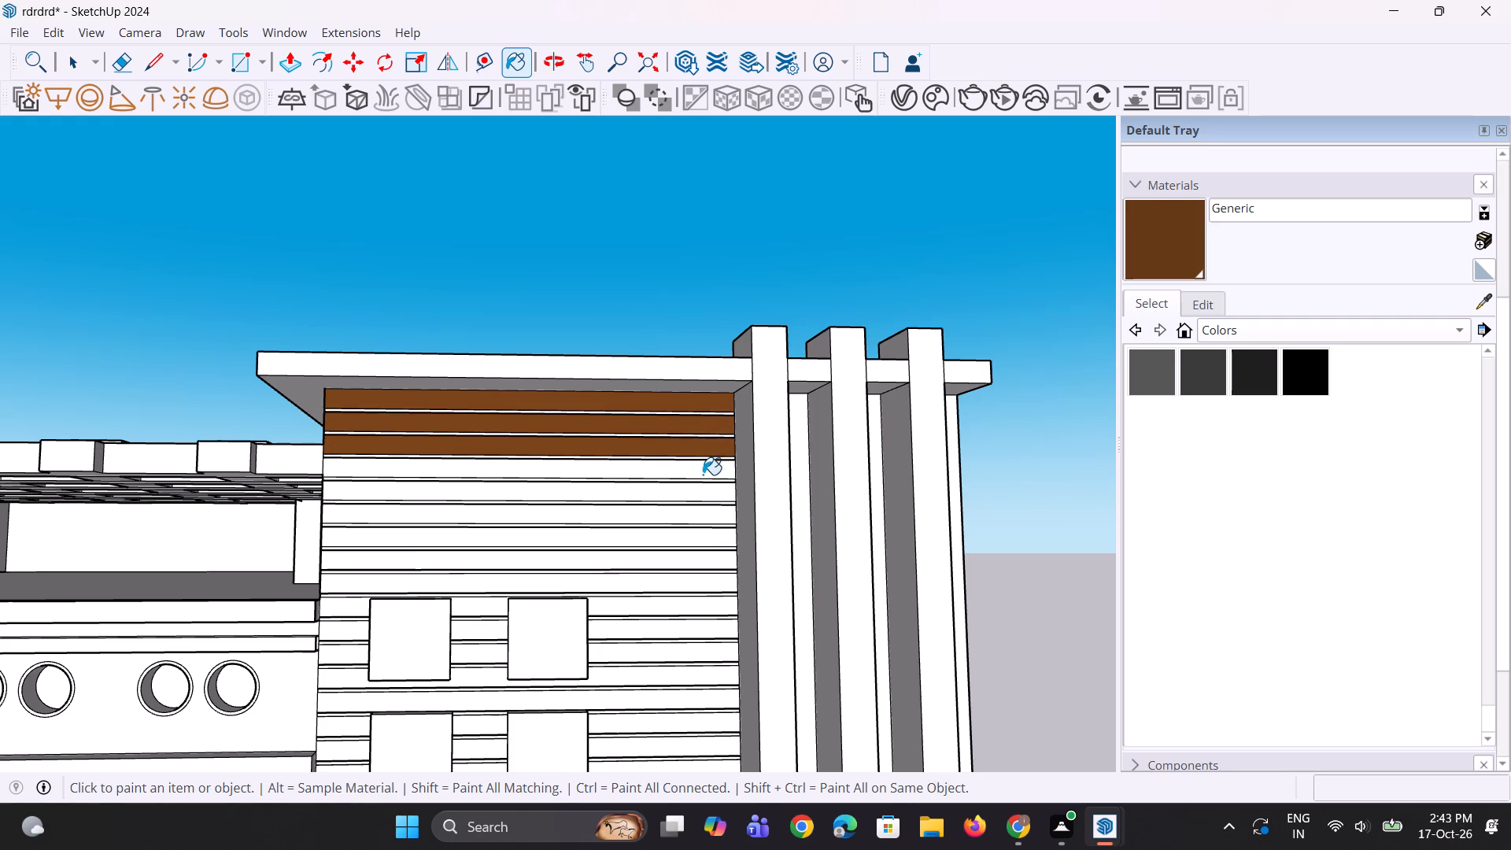
click(703, 475)
click(702, 494)
click(696, 523)
click(700, 538)
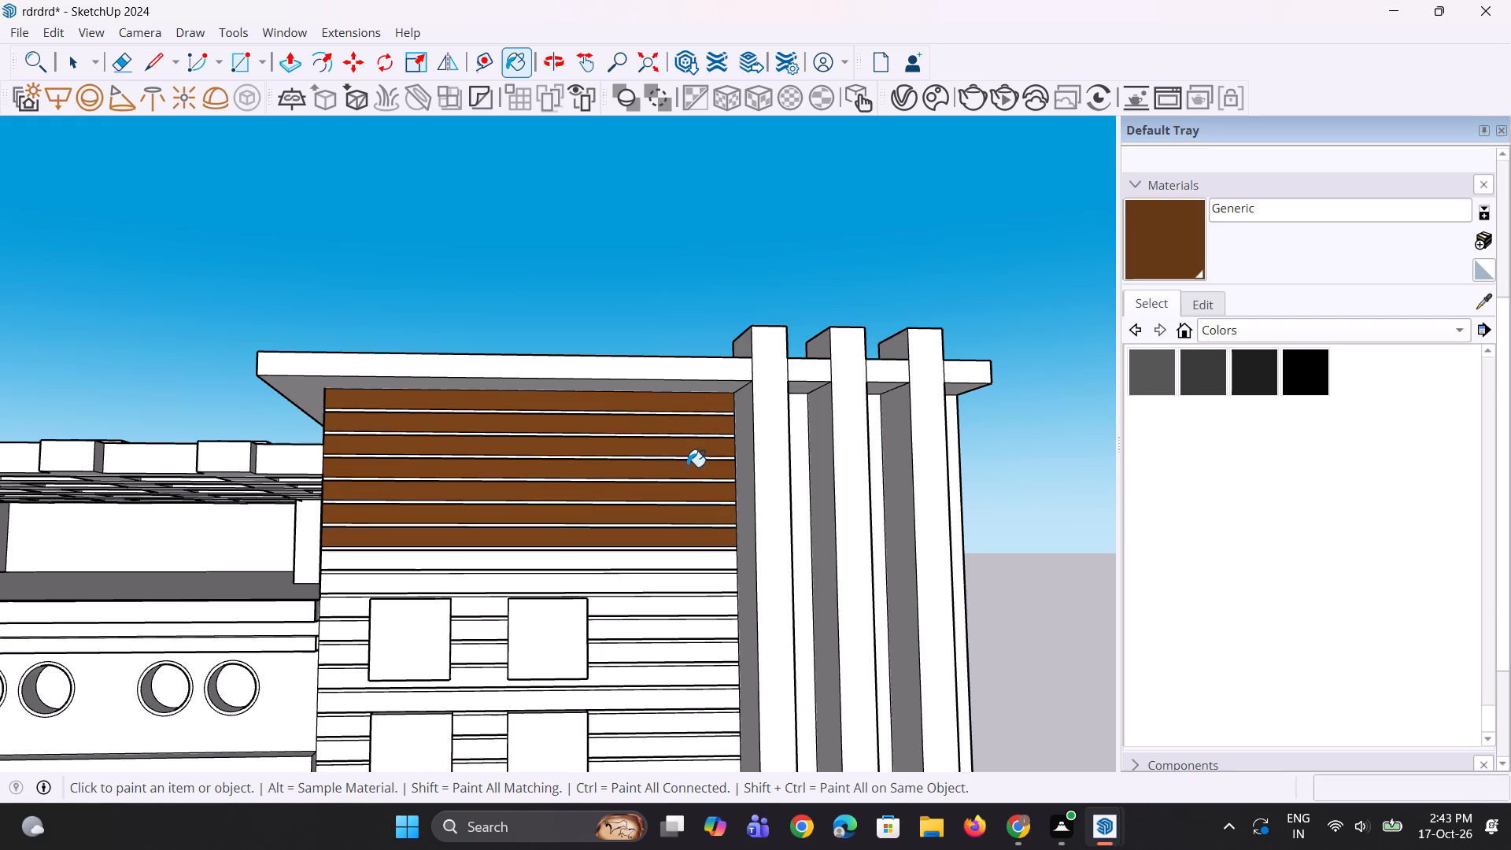
scroll(687, 467, down, 4)
scroll(663, 547, up, 6)
click(689, 526)
click(691, 555)
click(697, 582)
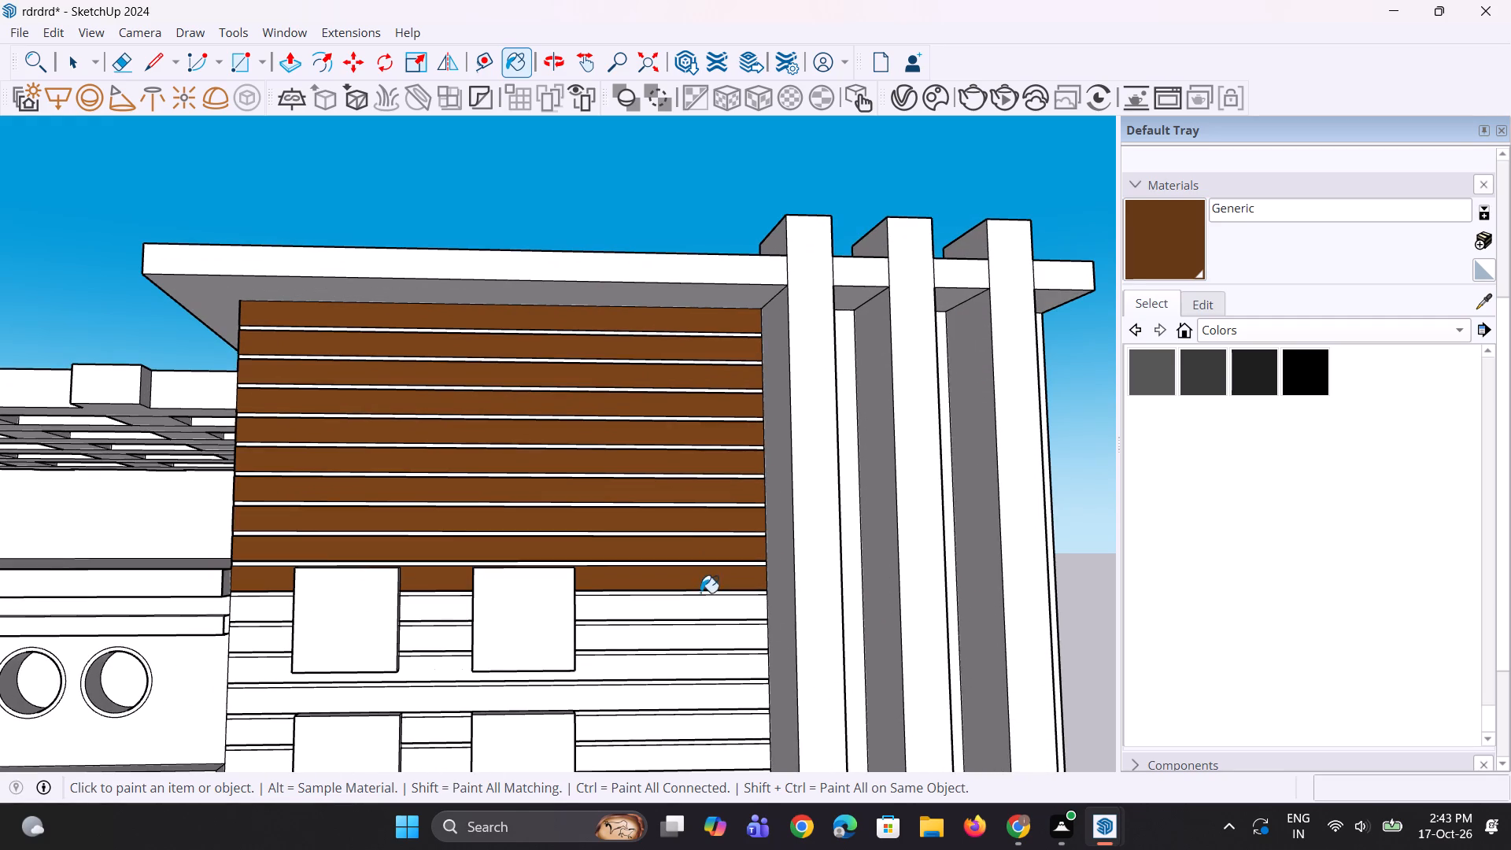
Paint the slats beside and between the upper pair of square blocks, down to the lower pair, with the Generic material.
click(700, 607)
click(698, 639)
scroll(667, 529, down, 5)
scroll(531, 600, up, 4)
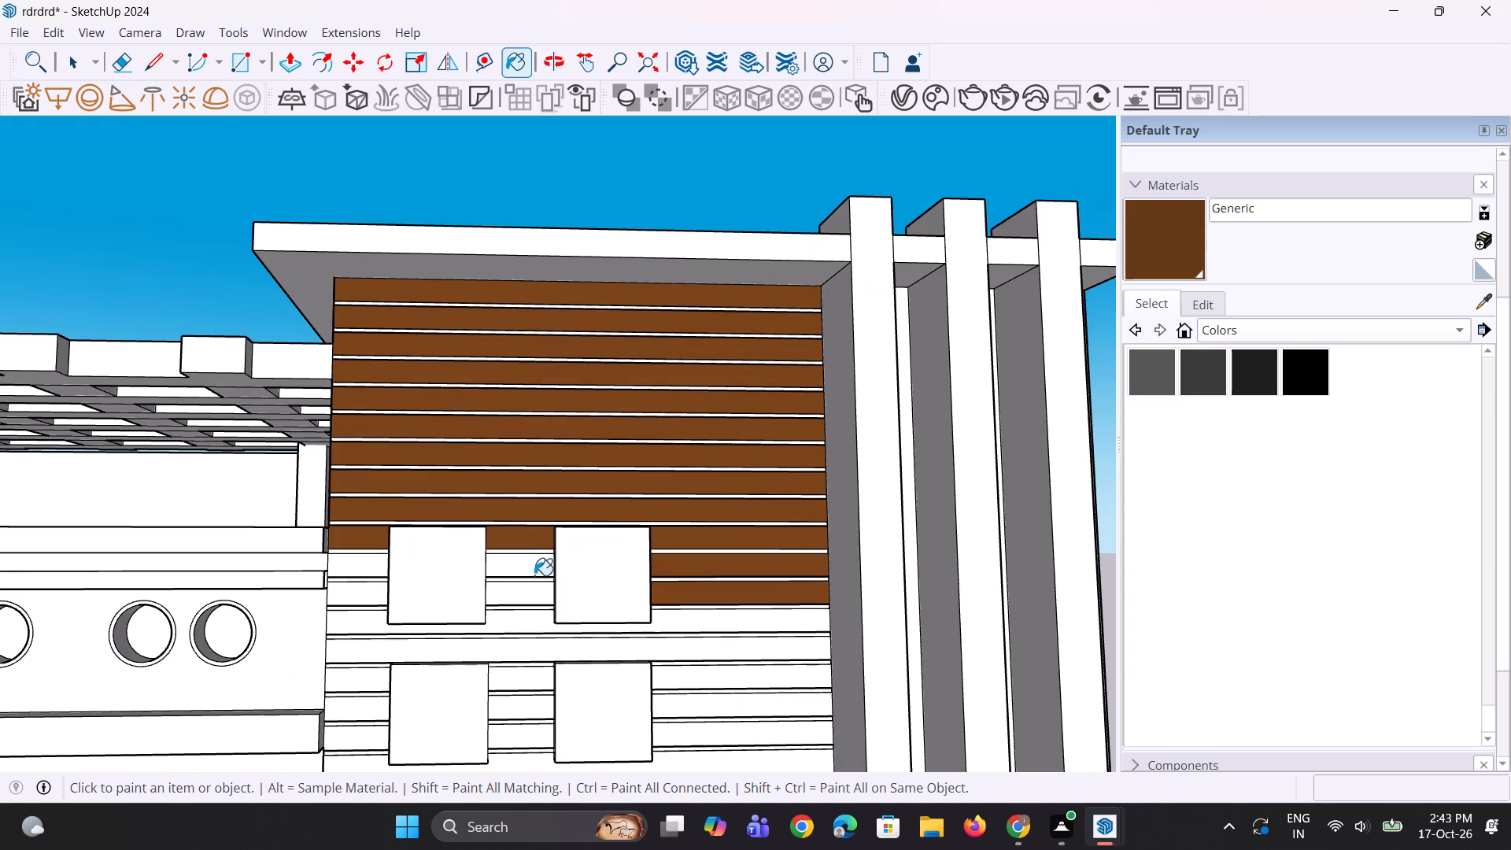
click(534, 575)
click(534, 595)
click(366, 567)
click(358, 587)
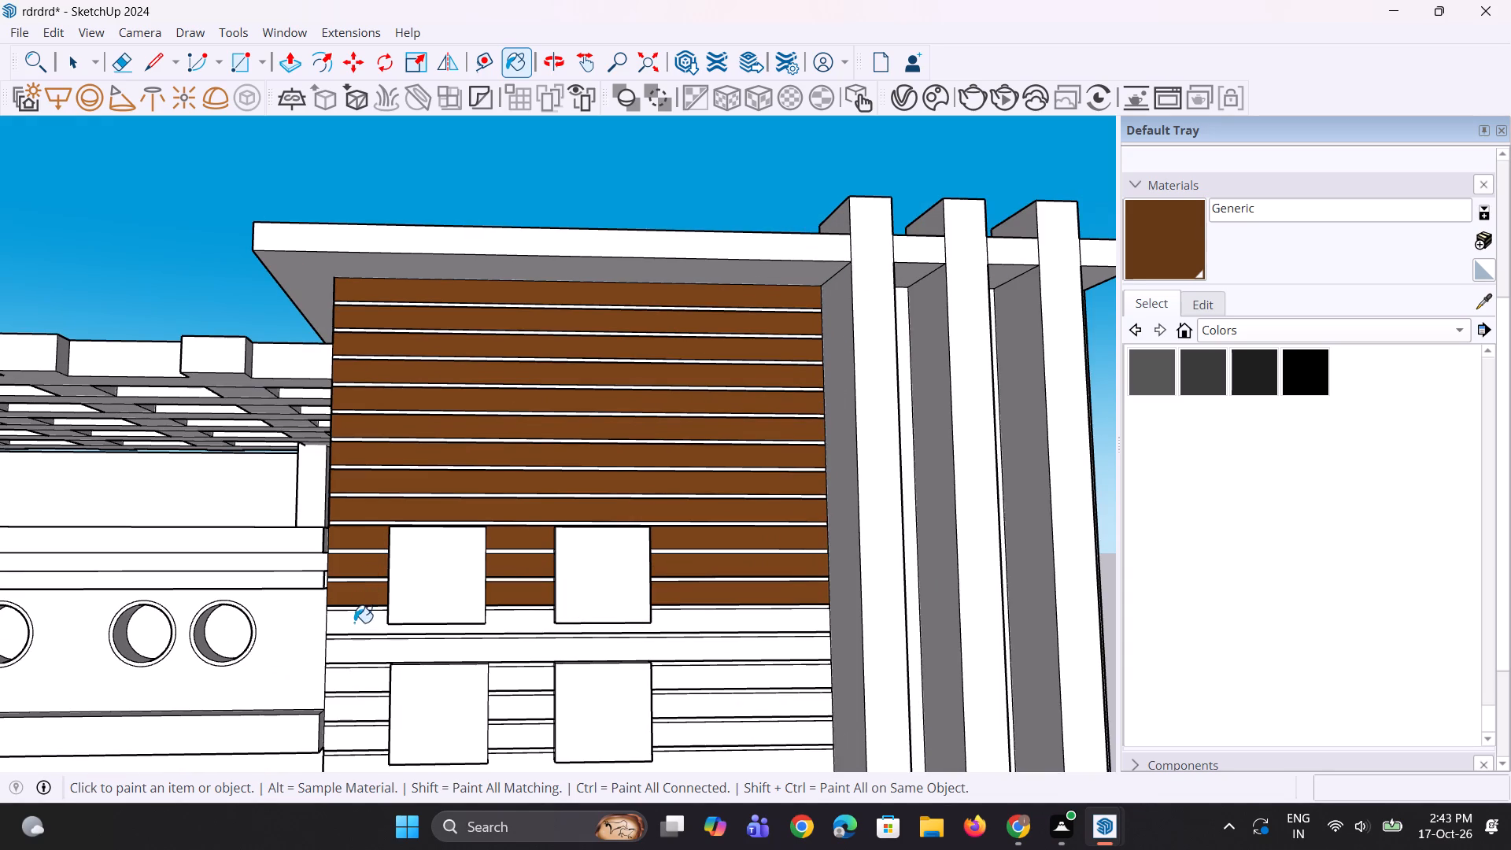
click(354, 630)
click(359, 654)
Paint the slats beside the outer block of the lower pair and those down to the large window's frame with the Generic material.
scroll(515, 519, down, 7)
scroll(581, 729, up, 3)
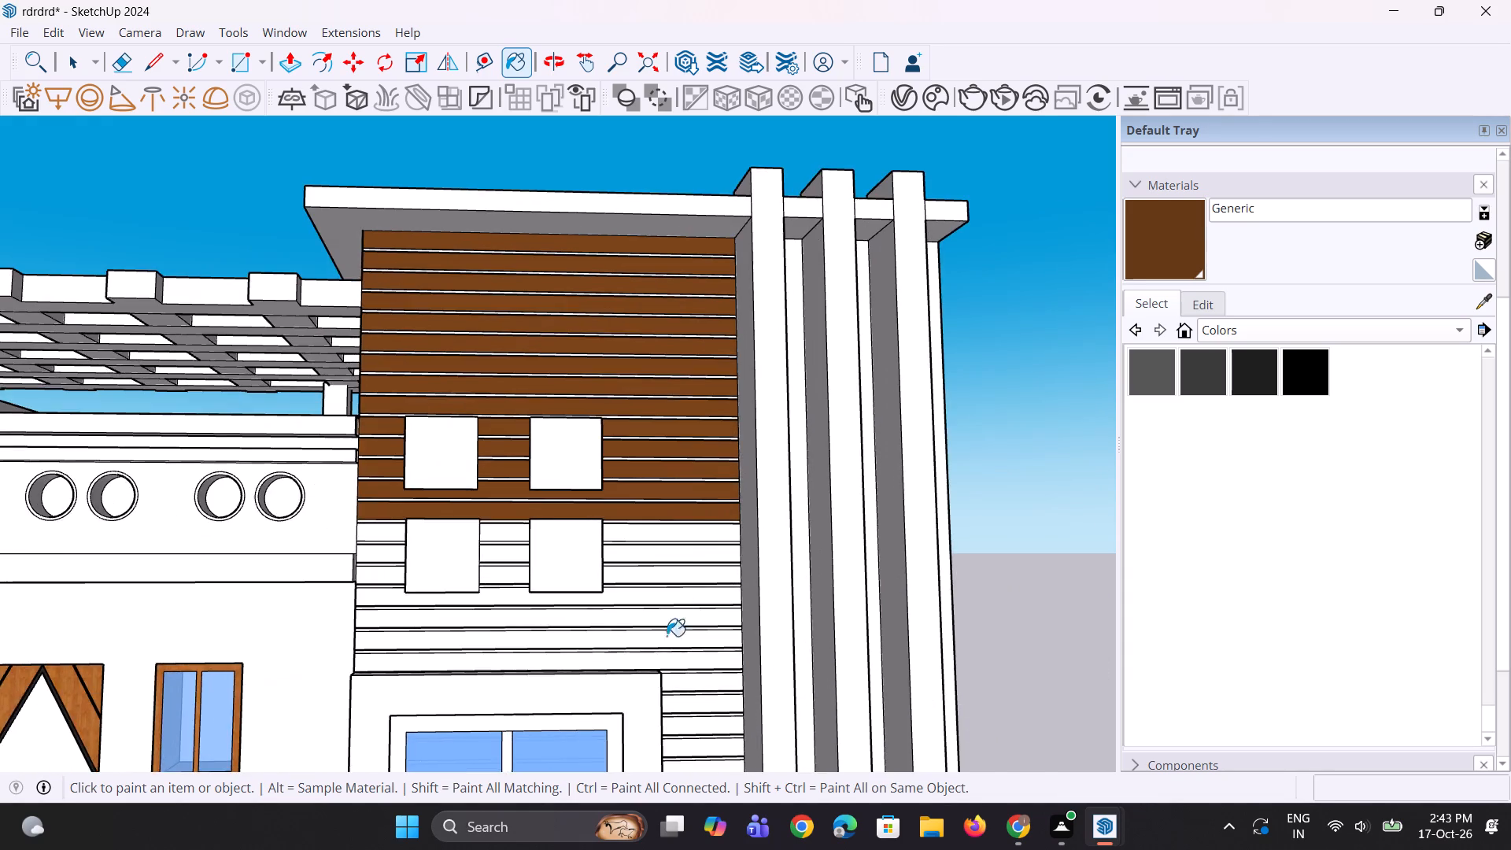
scroll(667, 636, up, 4)
click(711, 537)
click(707, 564)
click(702, 594)
click(697, 622)
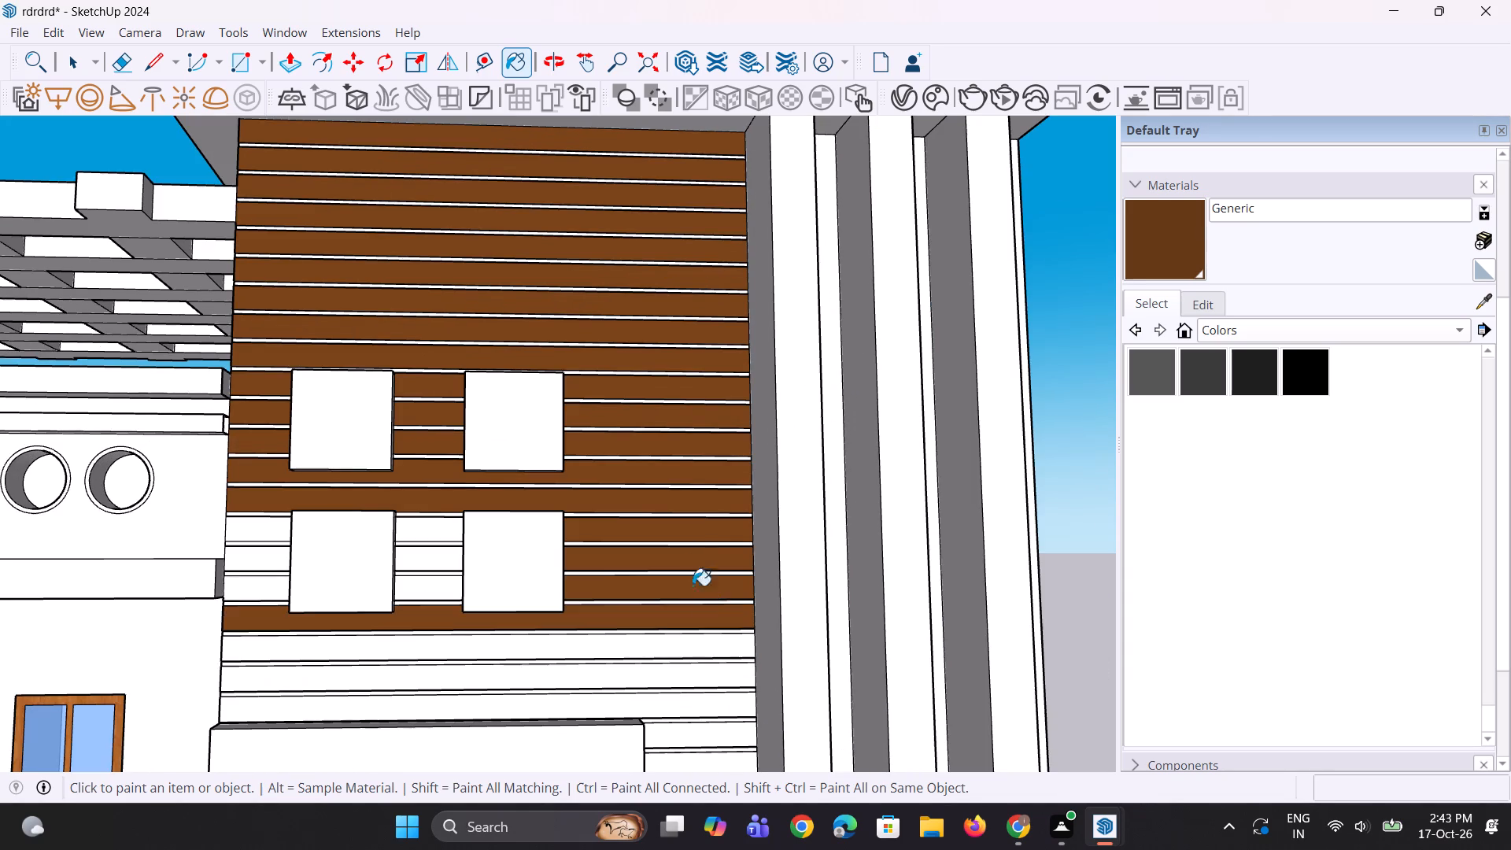
scroll(677, 479, down, 8)
scroll(672, 623, up, 8)
click(690, 523)
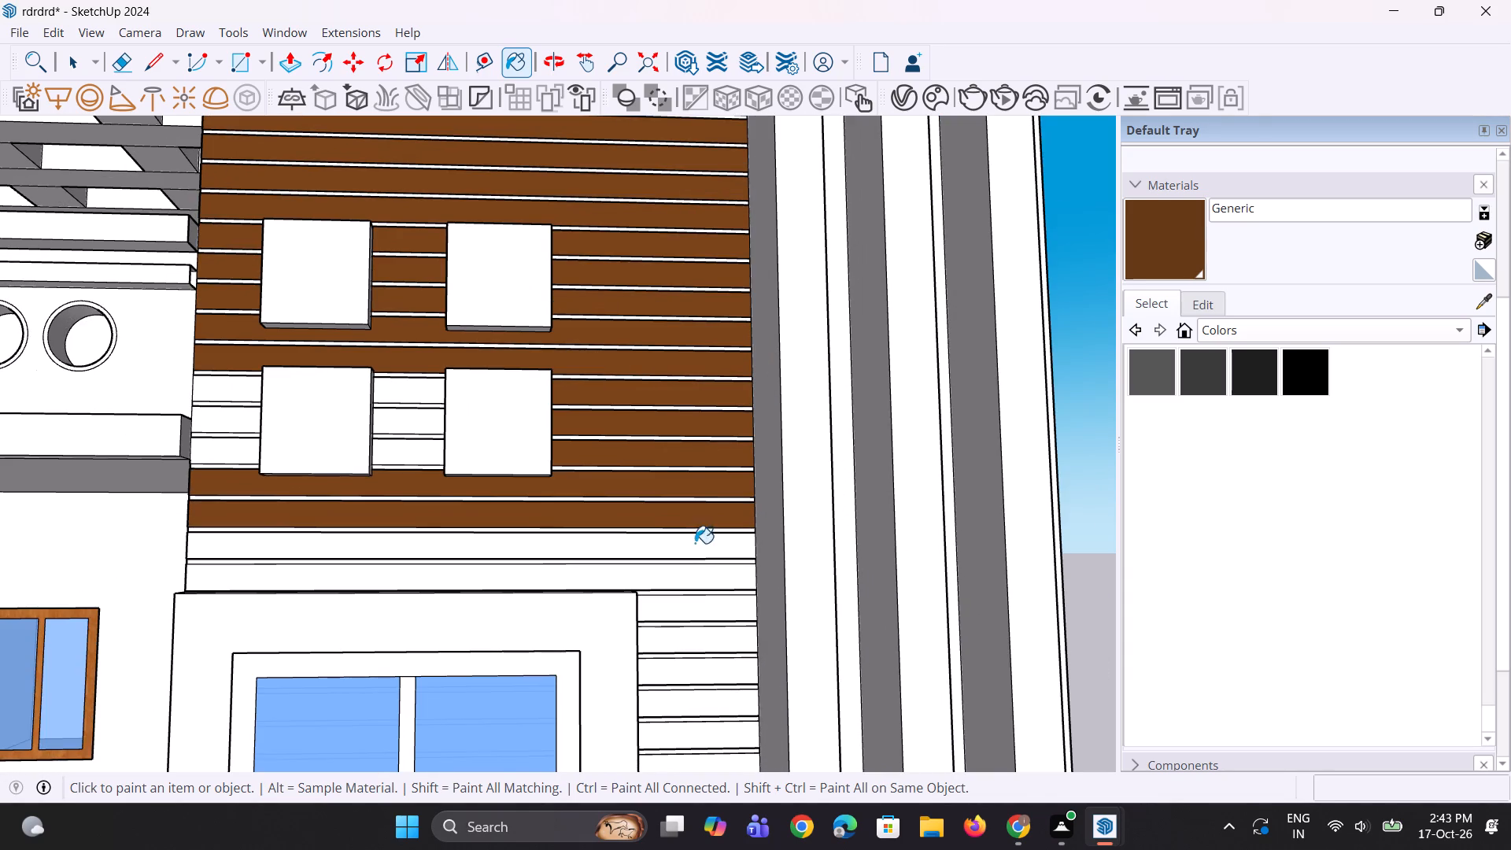
click(696, 552)
click(708, 597)
click(711, 582)
Paint the short slats between the upper half of the large window's frame and the tall vertical fins with Generic brown.
scroll(693, 502, down, 4)
scroll(693, 641, up, 3)
click(706, 571)
click(709, 604)
click(704, 639)
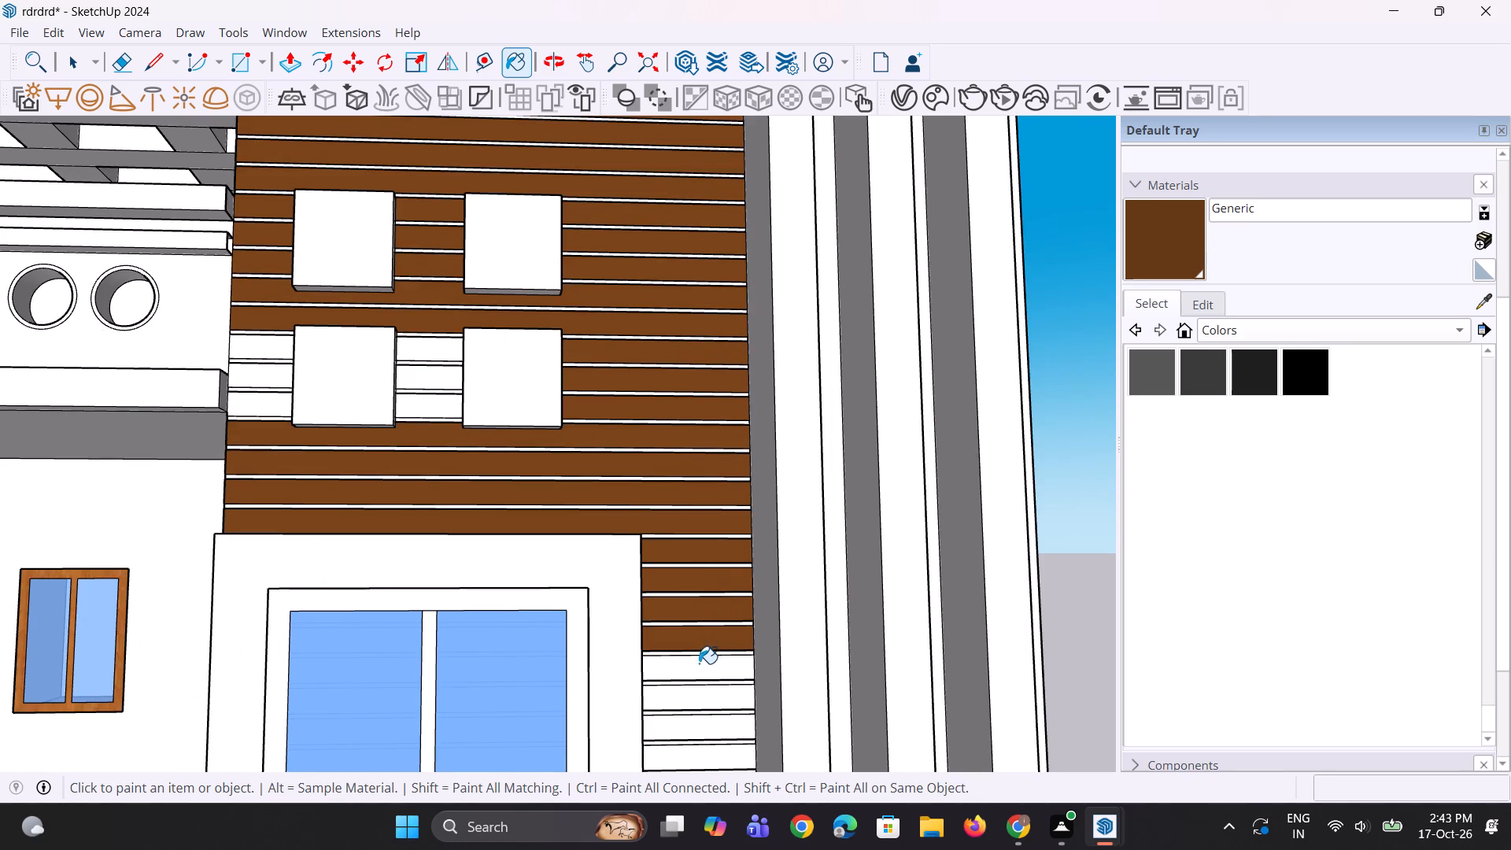
click(698, 667)
scroll(711, 489, down, 10)
scroll(682, 603, up, 7)
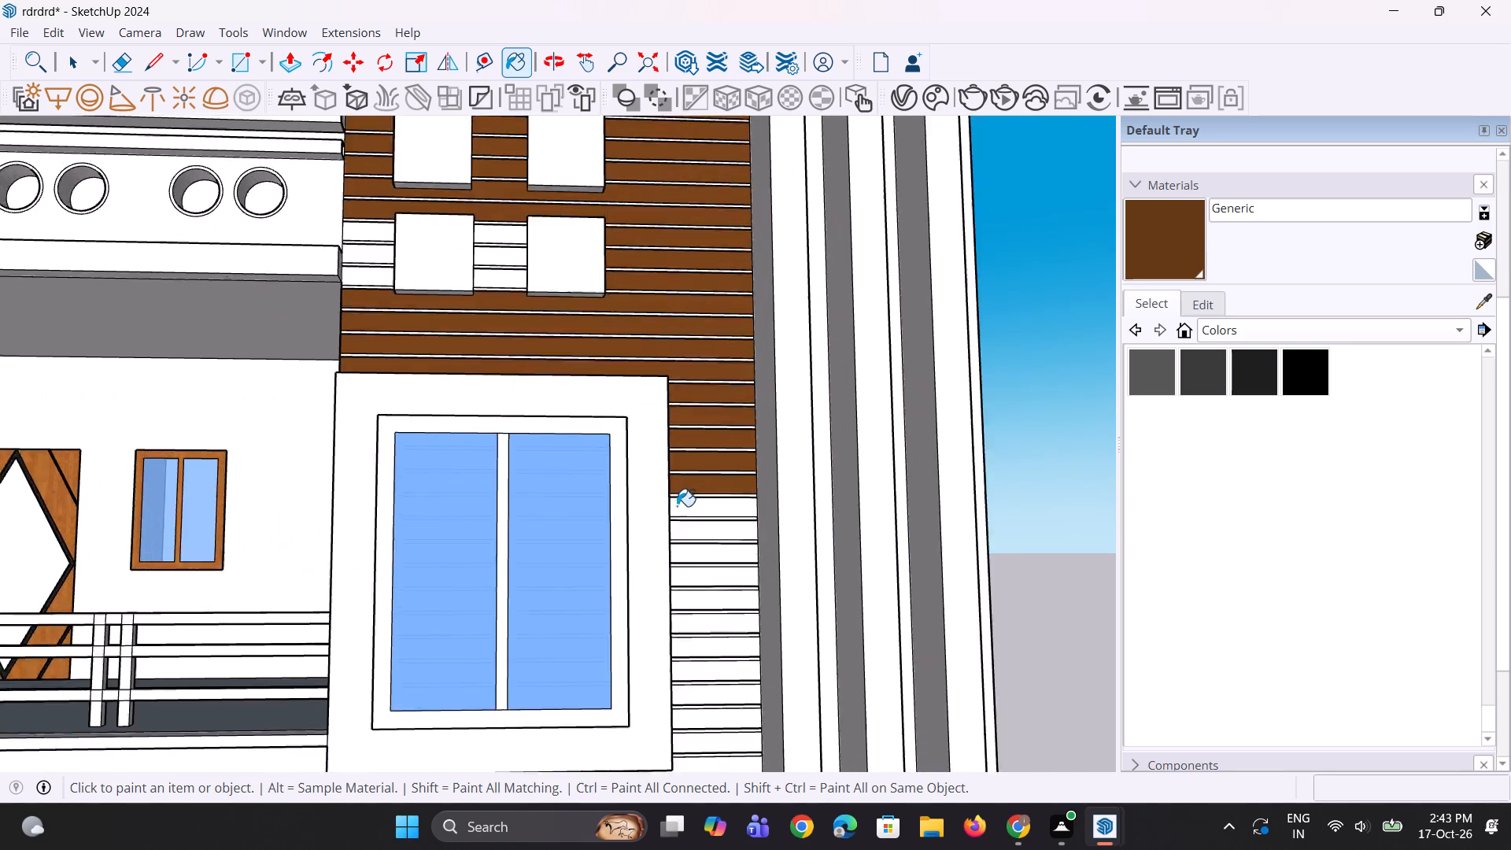
scroll(677, 506, up, 5)
click(698, 502)
click(702, 538)
click(702, 582)
click(707, 610)
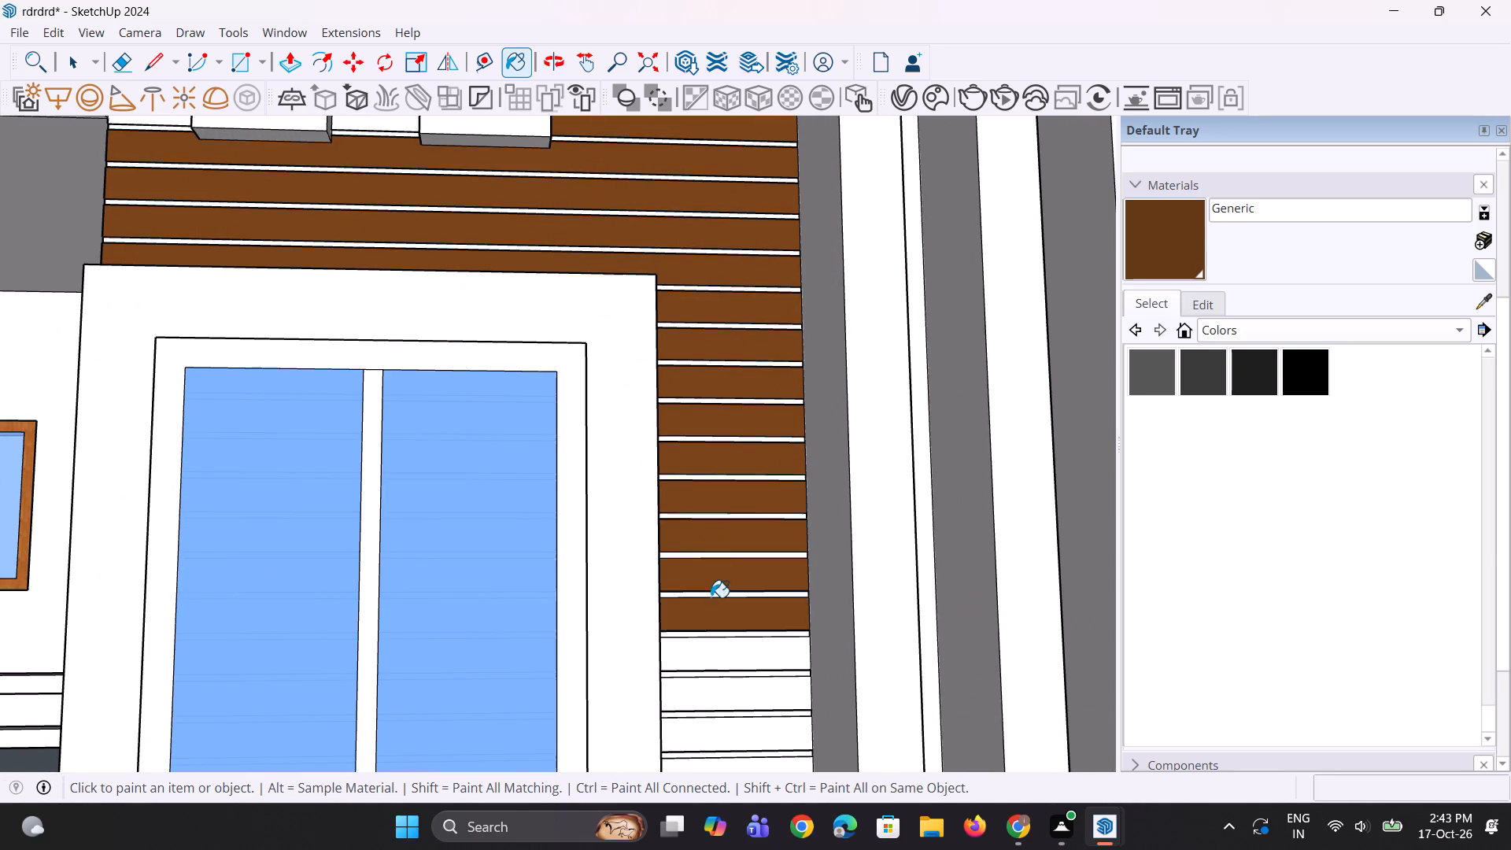
Paint the remaining short slats beside the lower half of the large window's frame with the Generic material.
scroll(706, 533, down, 4)
scroll(708, 665, up, 4)
click(725, 595)
click(742, 634)
click(742, 668)
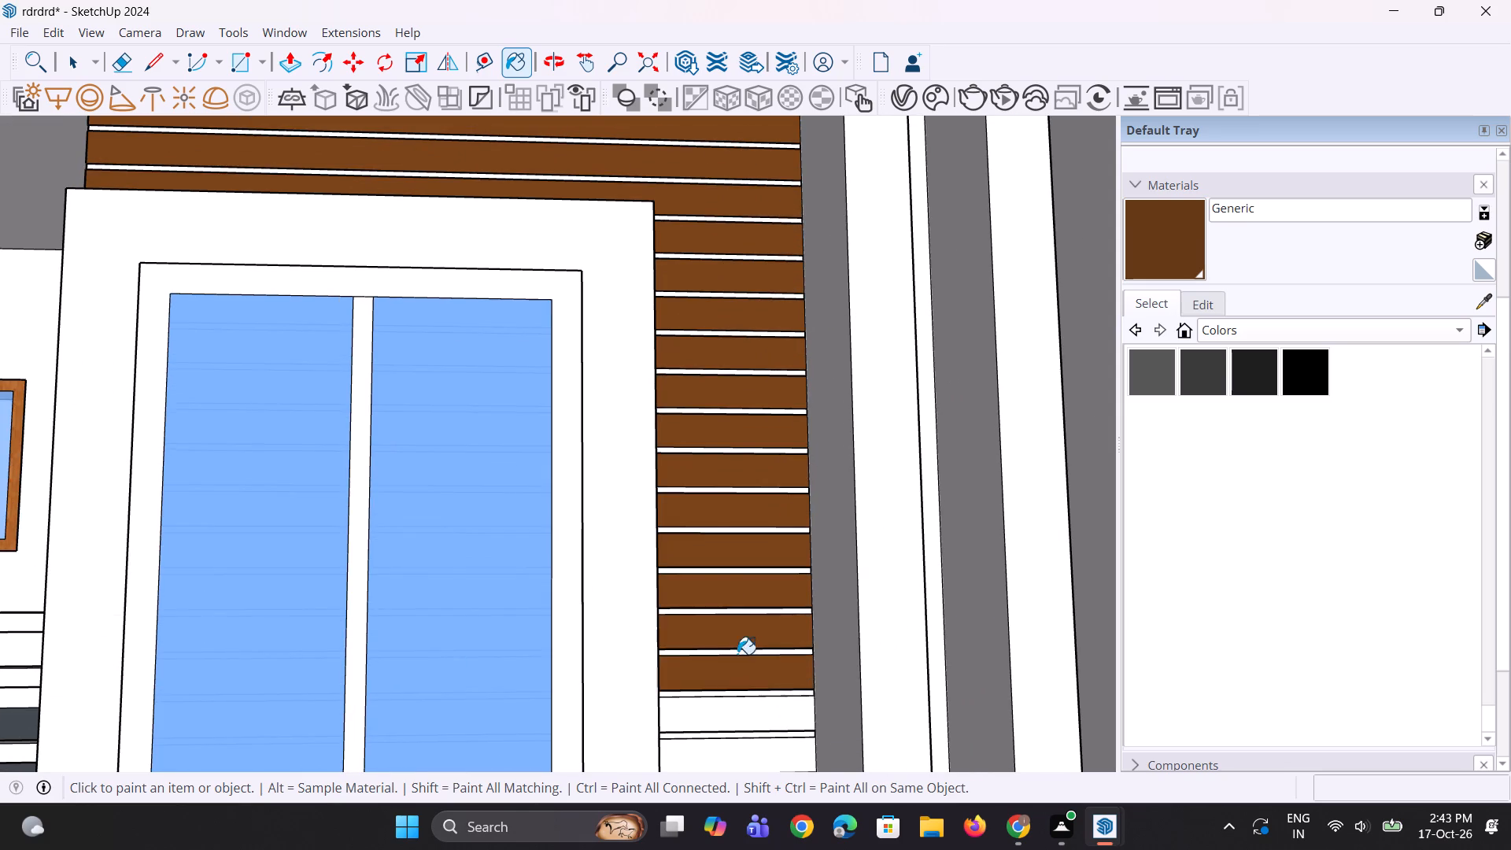
scroll(707, 541, down, 8)
scroll(719, 662, up, 7)
click(757, 608)
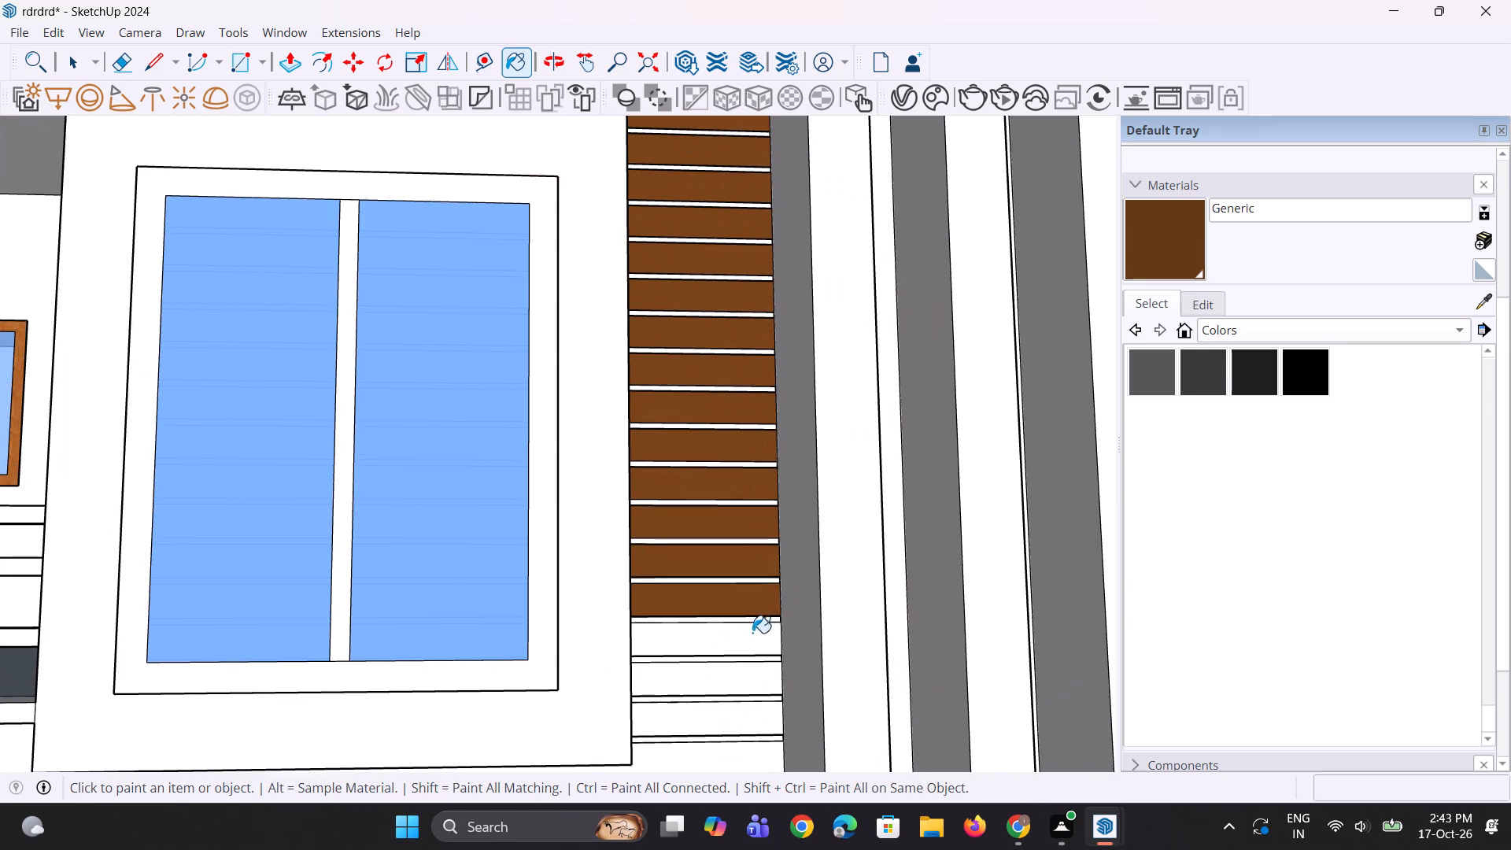
click(752, 633)
click(730, 672)
scroll(671, 438, down, 8)
scroll(636, 573, up, 7)
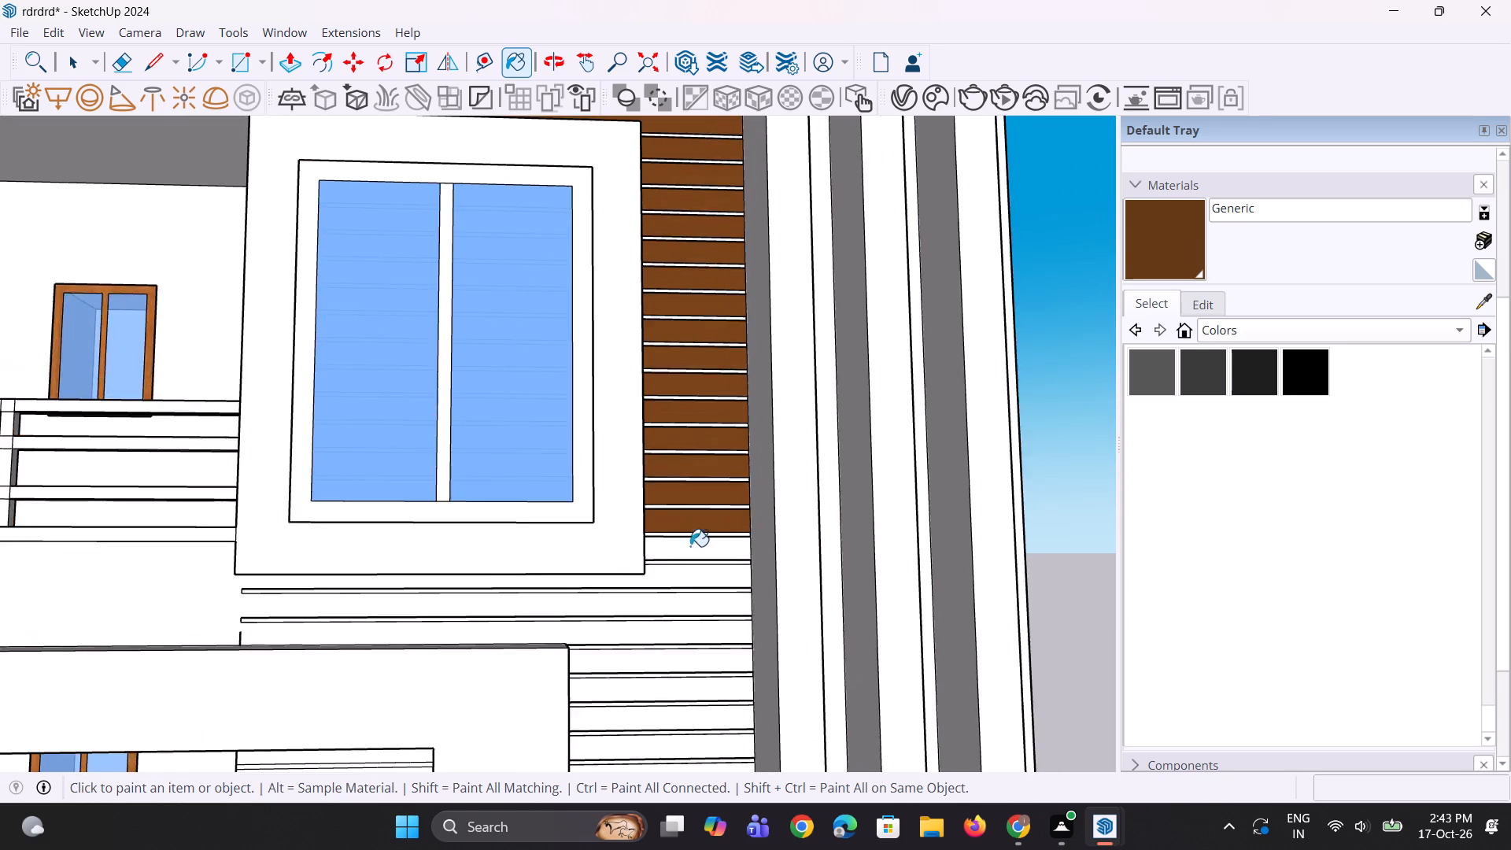
scroll(690, 546, up, 1)
click(690, 546)
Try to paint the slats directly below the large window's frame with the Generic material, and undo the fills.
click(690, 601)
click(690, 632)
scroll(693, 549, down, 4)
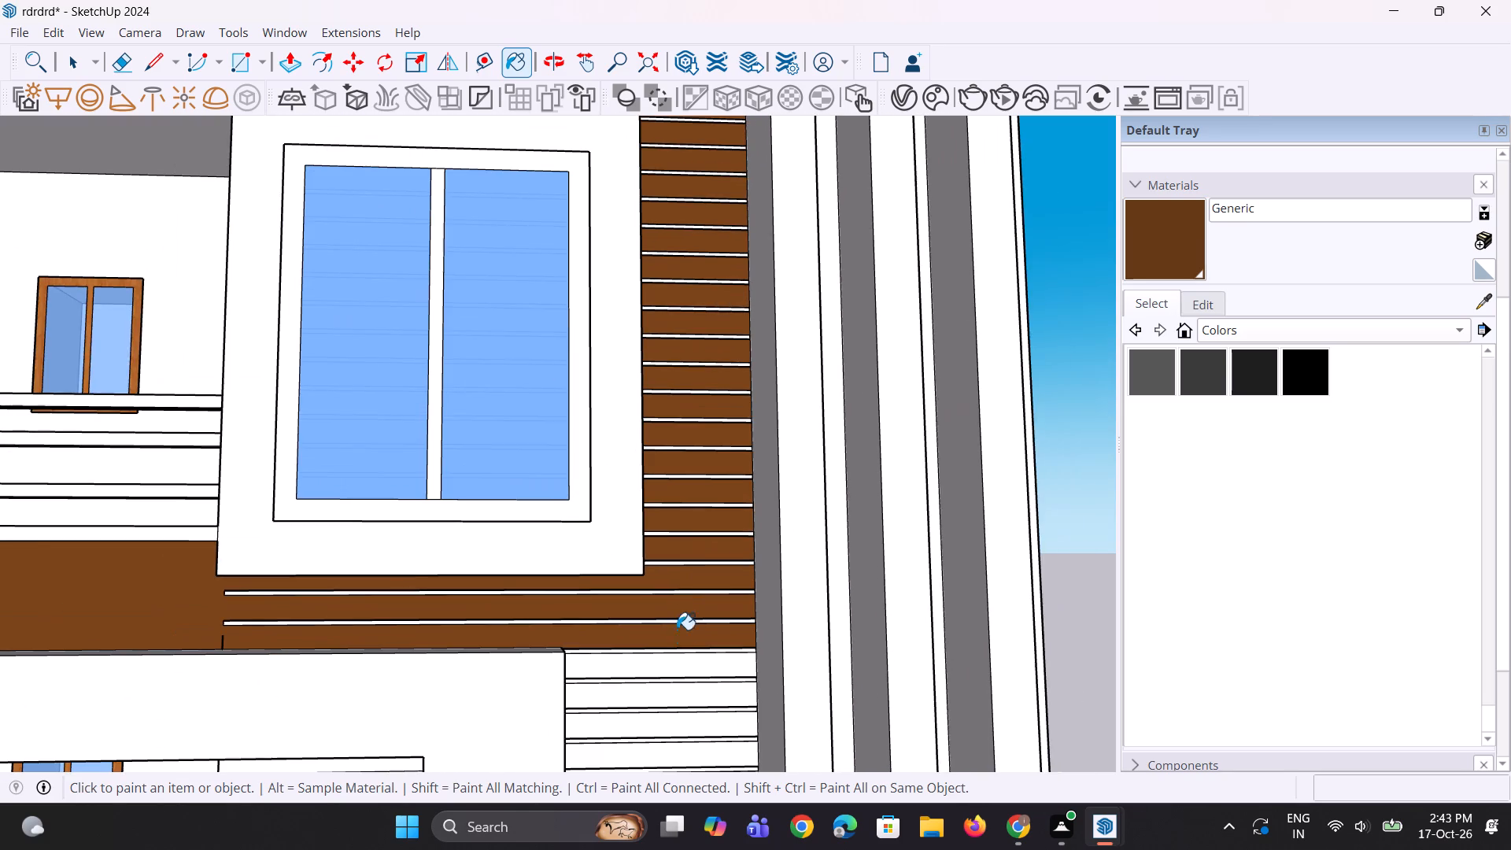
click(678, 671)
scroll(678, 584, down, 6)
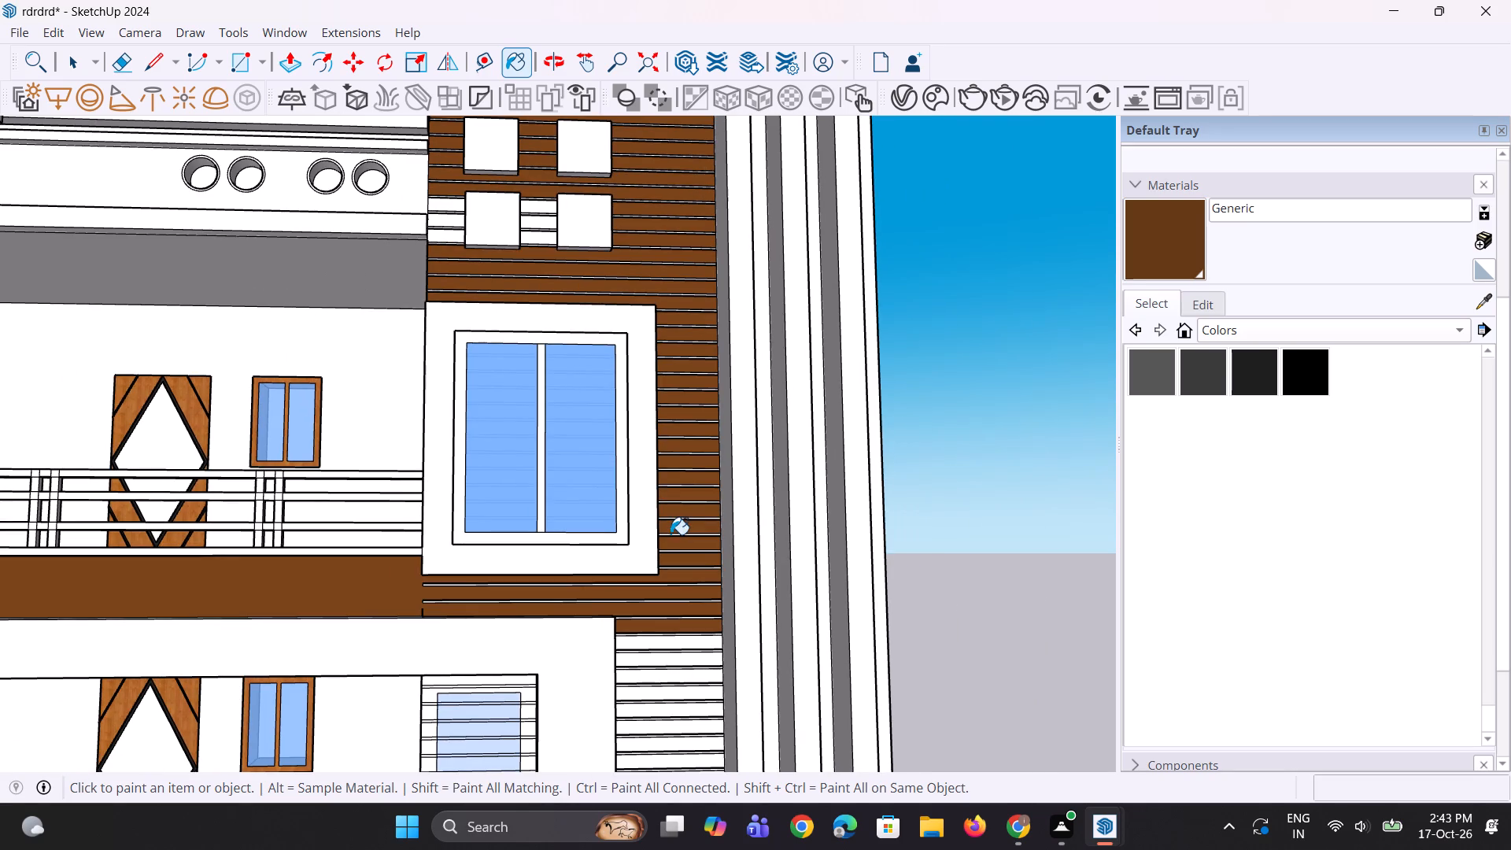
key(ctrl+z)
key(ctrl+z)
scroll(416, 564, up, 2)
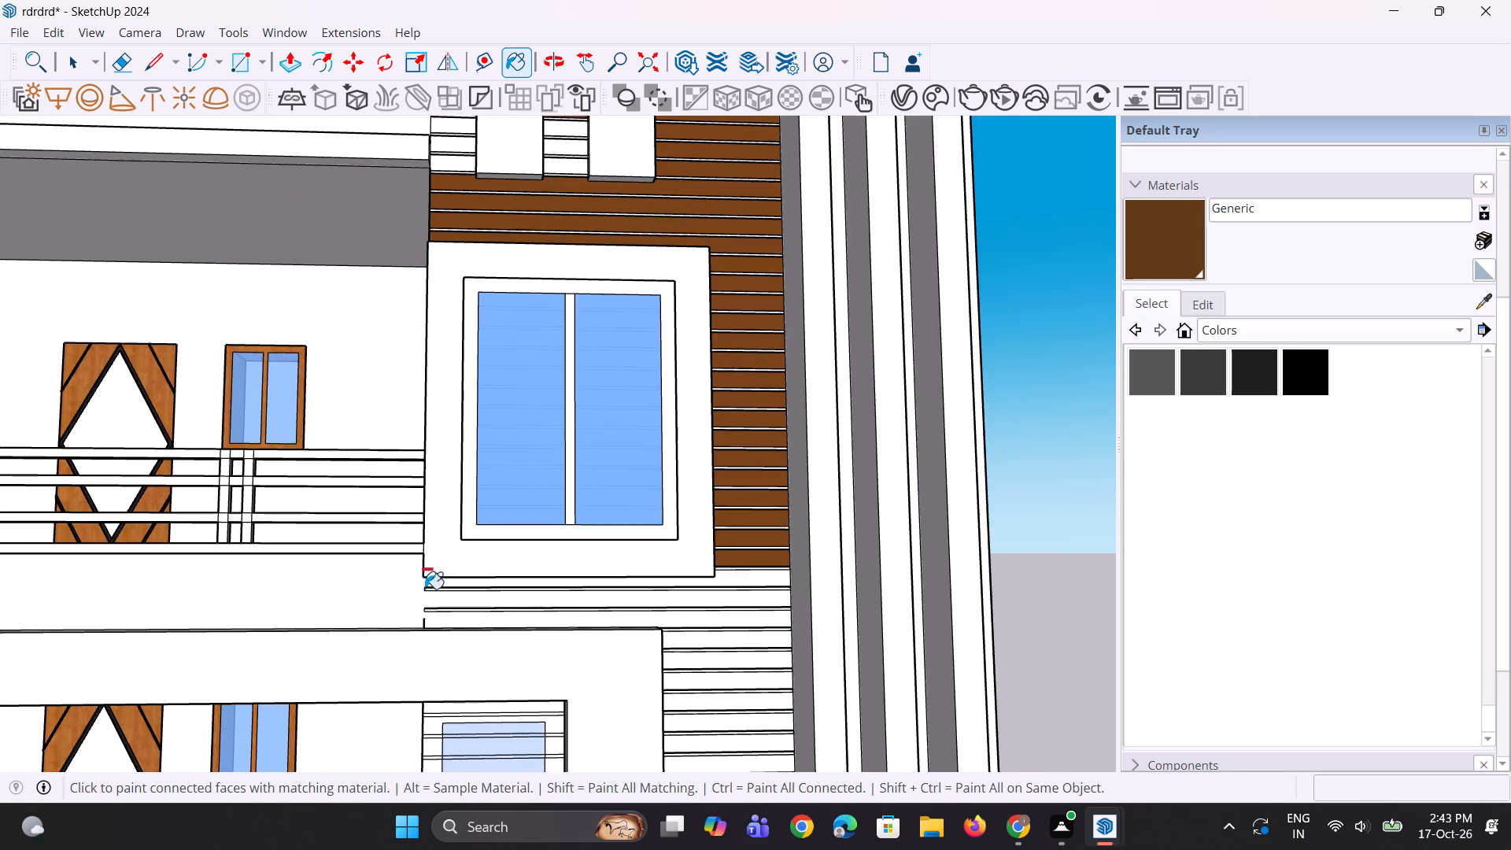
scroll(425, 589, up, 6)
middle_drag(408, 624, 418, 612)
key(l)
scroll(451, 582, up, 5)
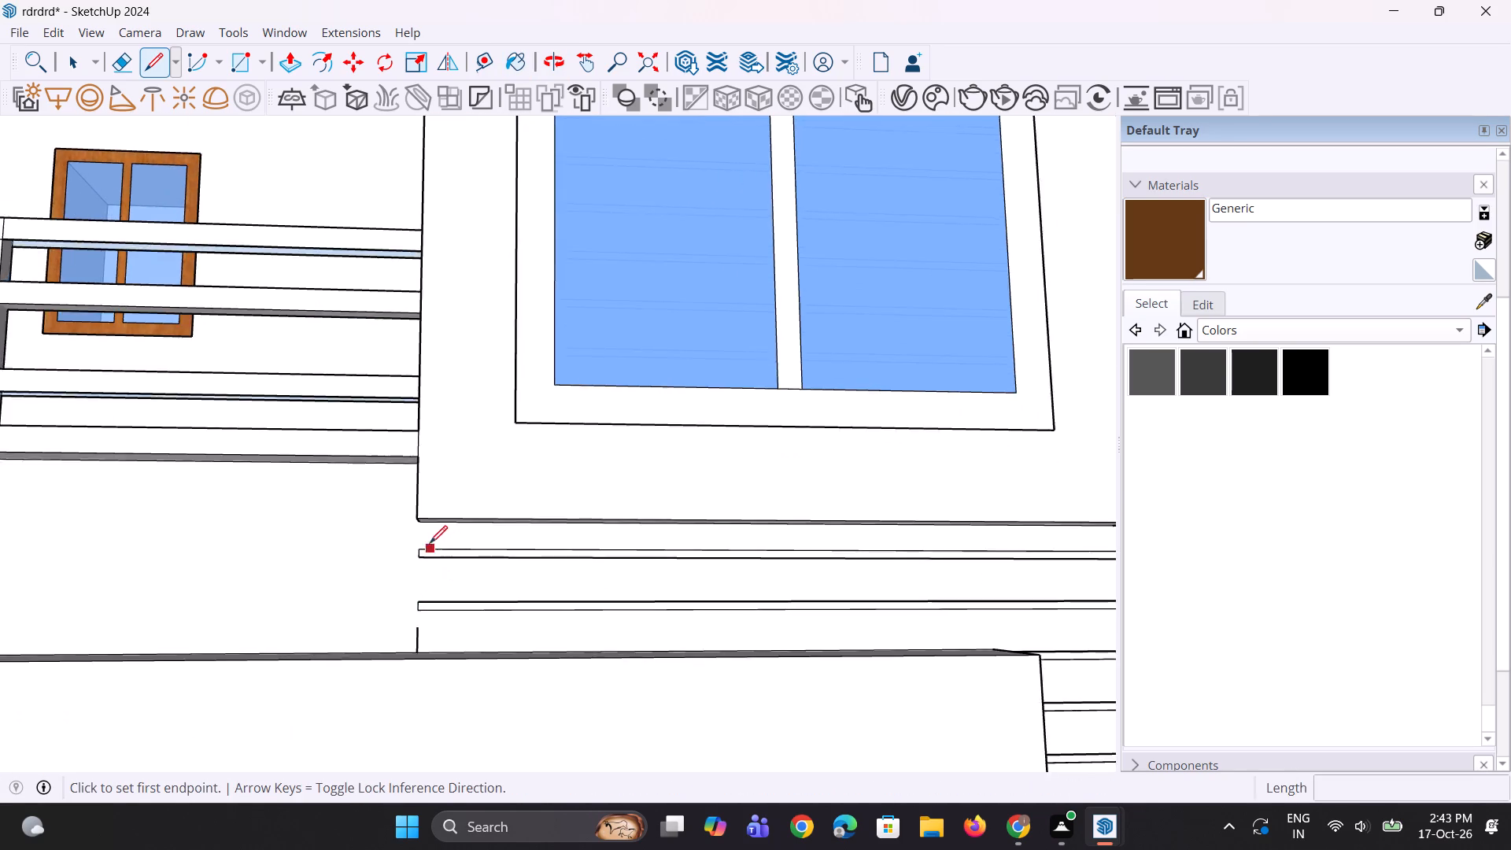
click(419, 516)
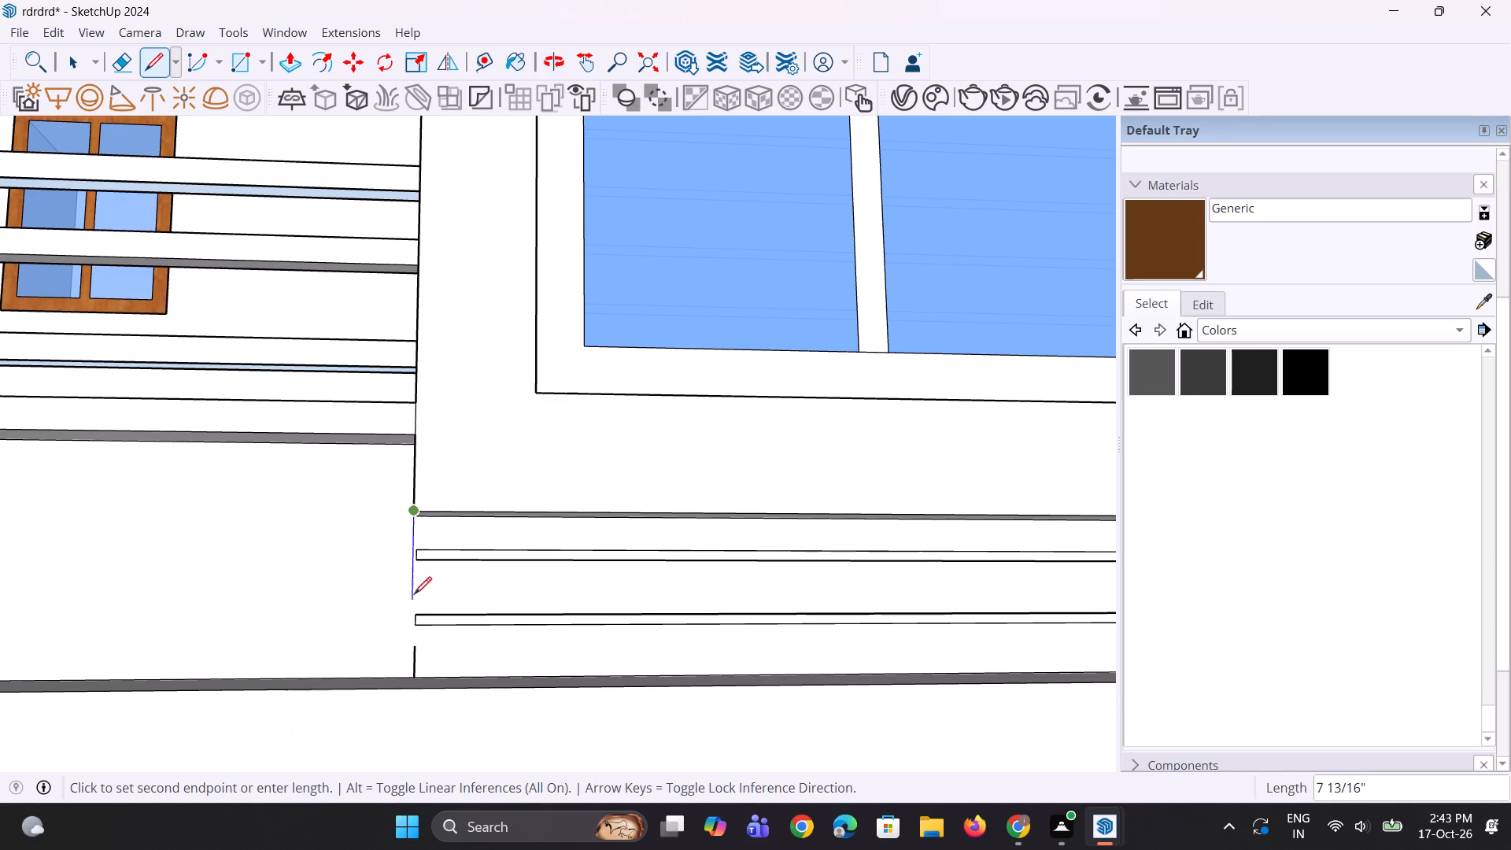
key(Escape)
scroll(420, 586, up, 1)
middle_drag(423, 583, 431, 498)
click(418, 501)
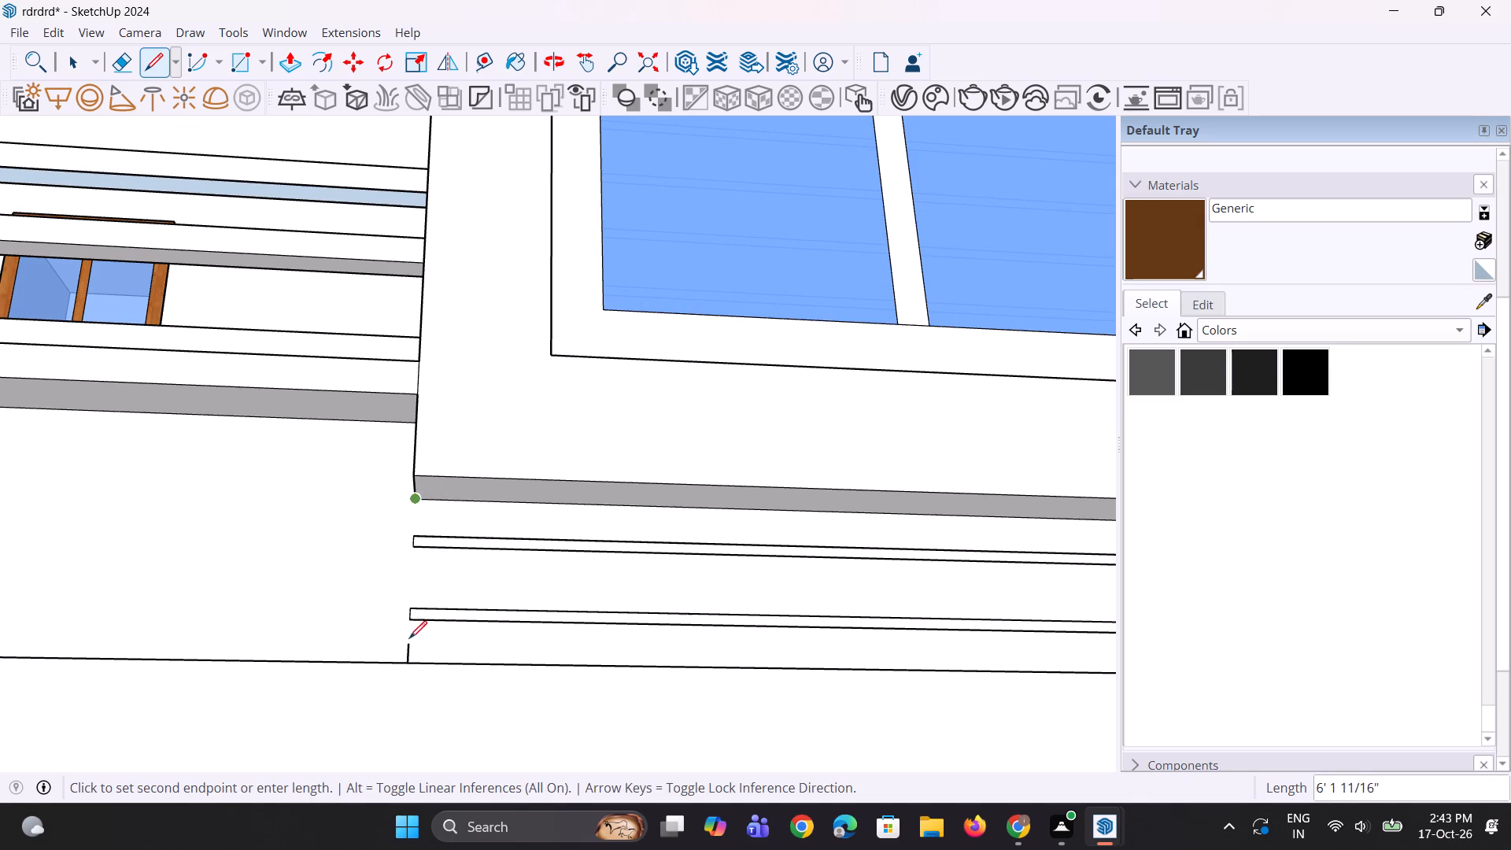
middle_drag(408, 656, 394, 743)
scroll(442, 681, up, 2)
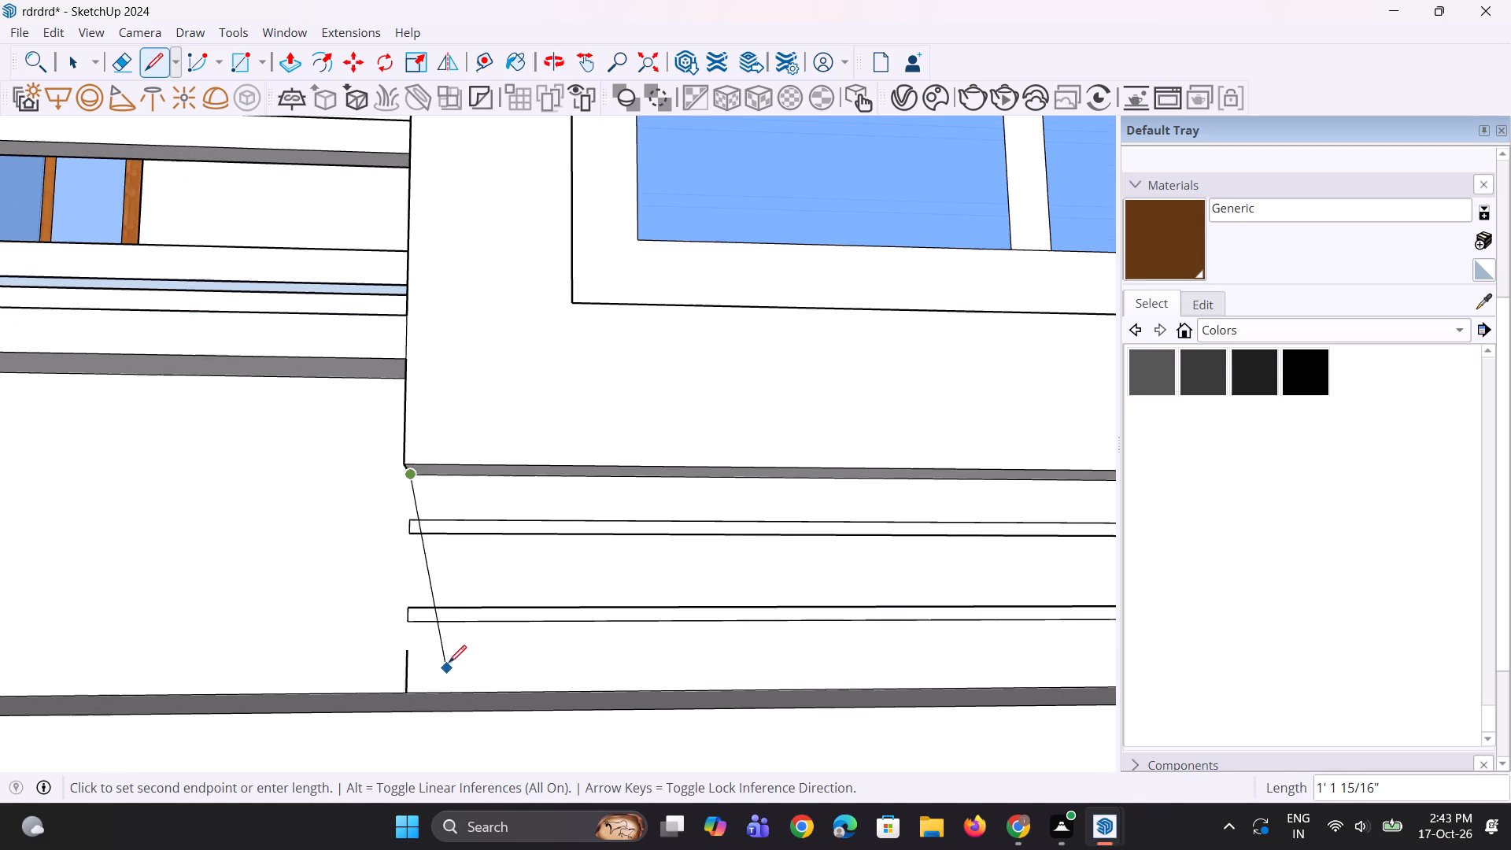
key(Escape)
Erase the short vertical edge stub at the end of the slats below the large window, just above the balcony frame.
key(e)
click(405, 670)
Draw a vertical line about 1' 3 5/8" long from the large window frame's lower corner to the balcony frame, separating slats from balcony wall.
middle_drag(410, 674, 422, 615)
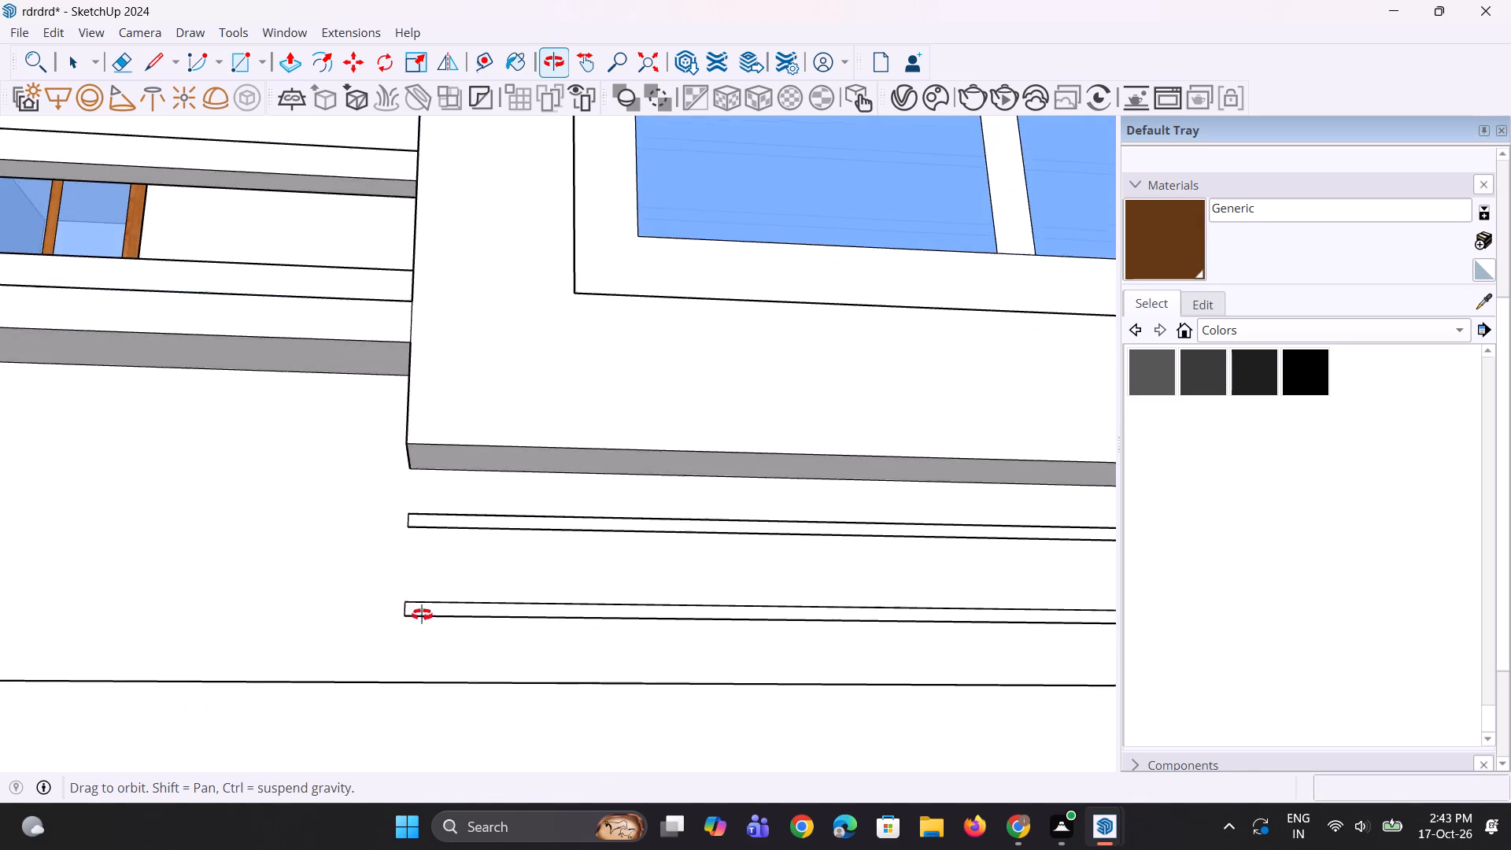
middle_drag(422, 615, 427, 564)
key(l)
scroll(421, 498, up, 1)
click(408, 461)
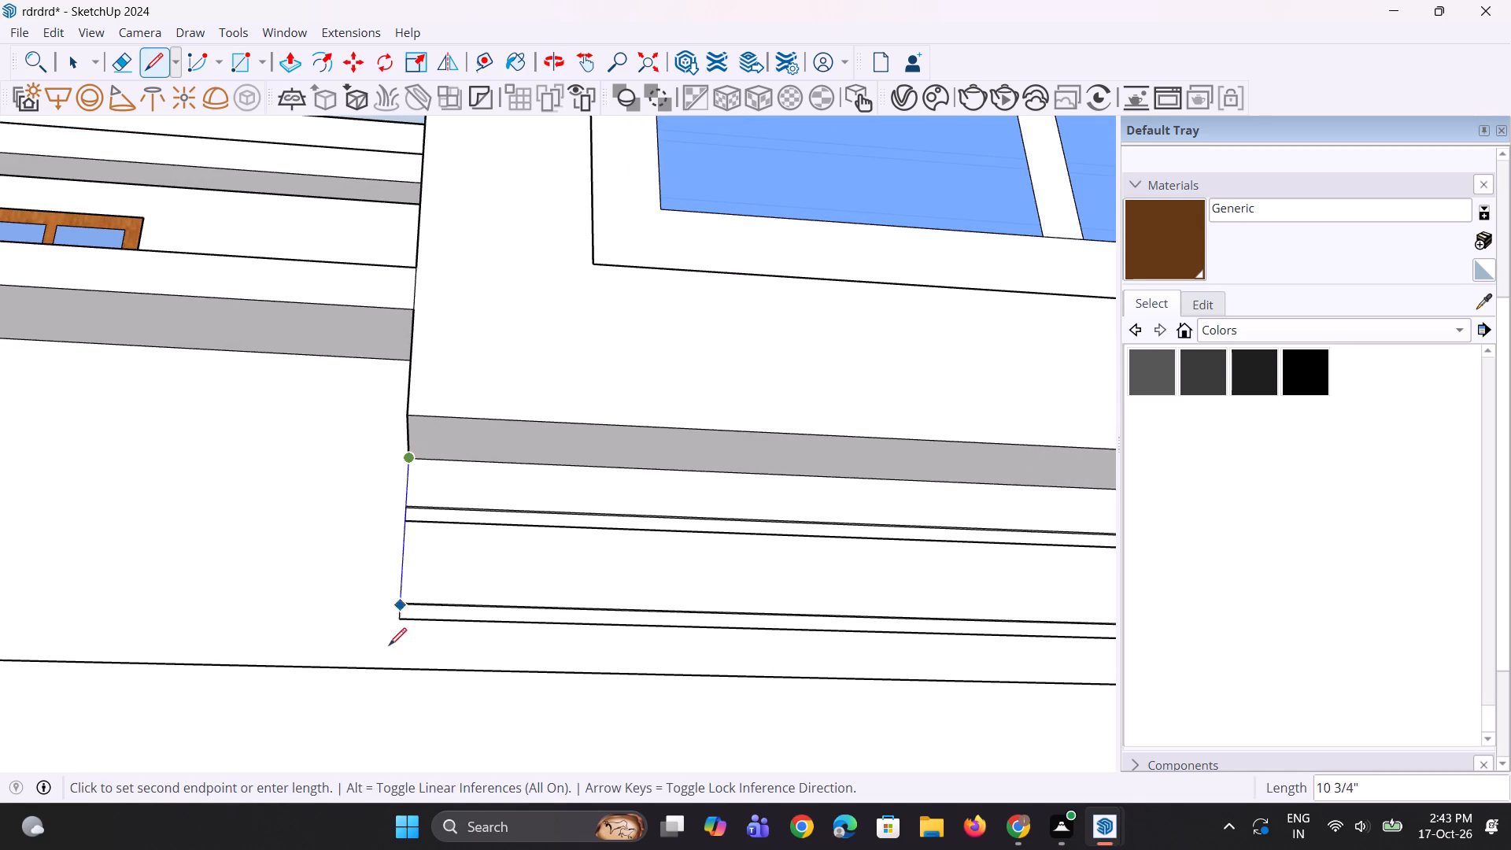
middle_drag(391, 662, 375, 752)
click(406, 724)
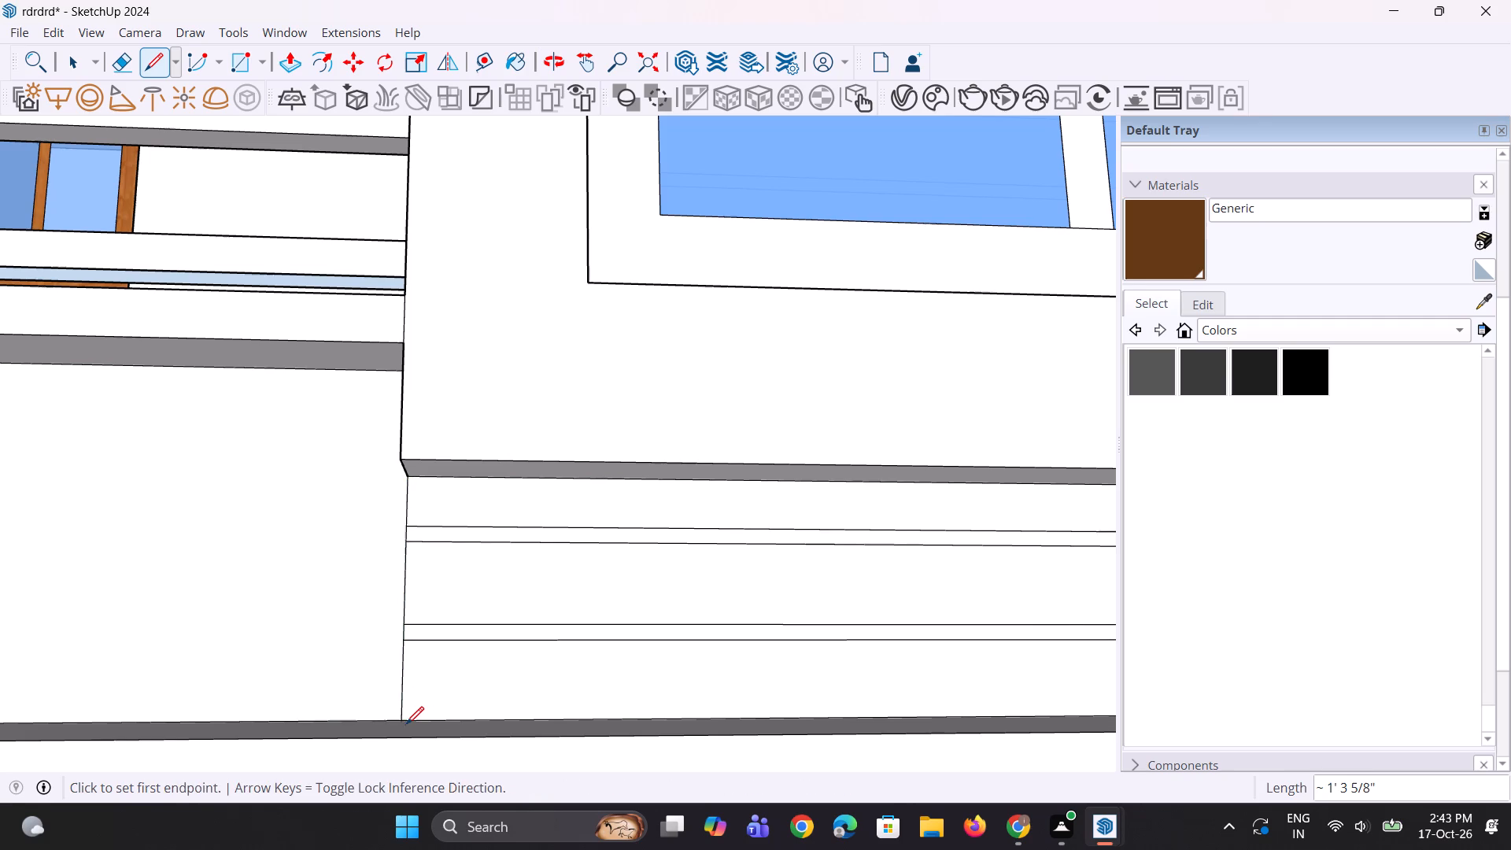
middle_drag(411, 697, 445, 634)
scroll(428, 637, down, 5)
middle_drag(512, 596, 453, 680)
key(space)
scroll(350, 626, down, 8)
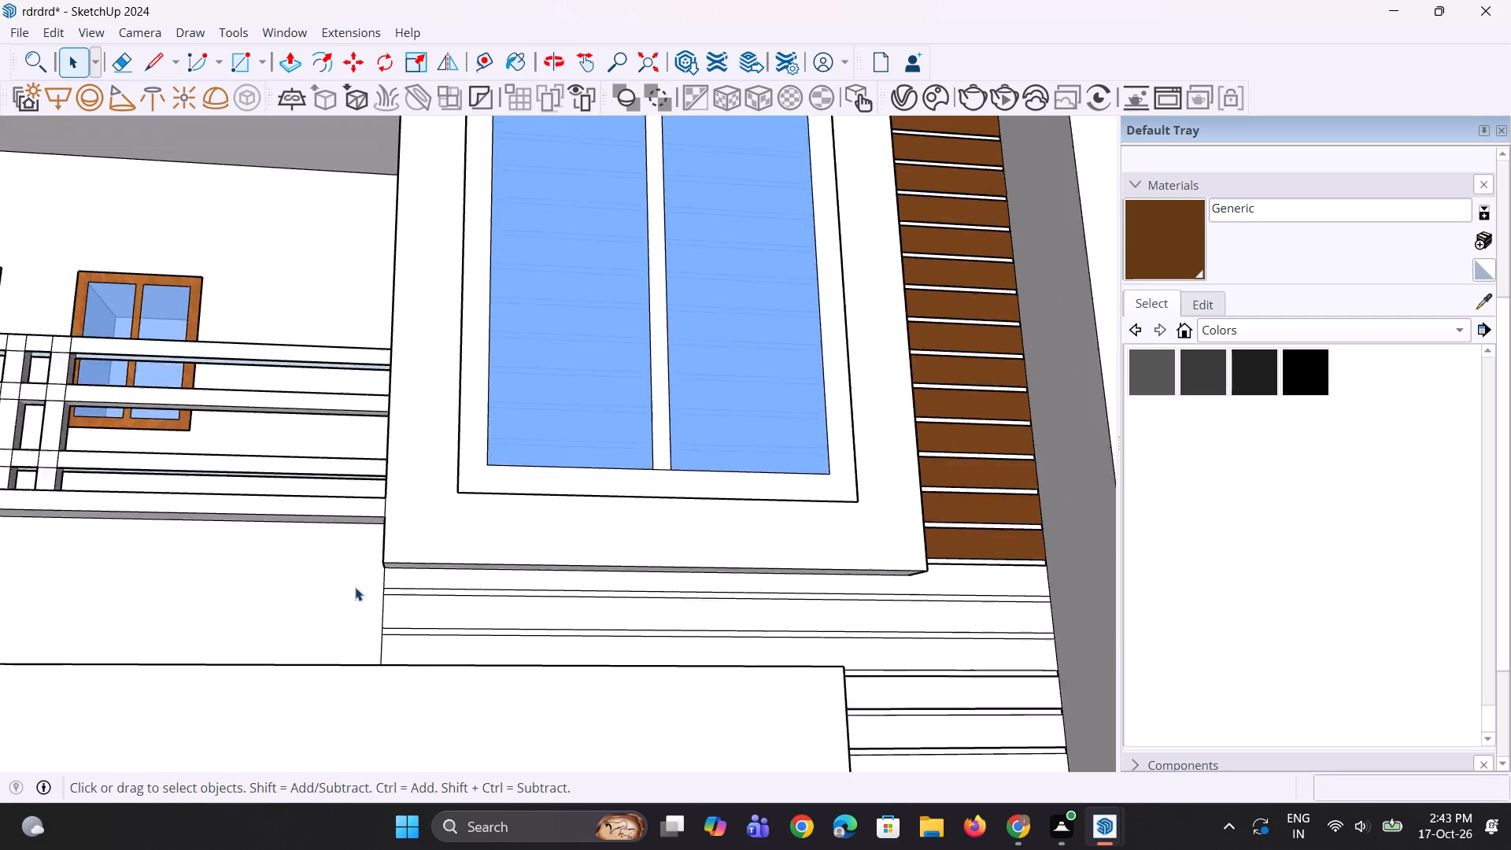
Paint the slats below the large window and the uppermost slats beside the lower balcony frame with the Generic material.
scroll(355, 587, down, 3)
click(1153, 229)
scroll(679, 564, up, 5)
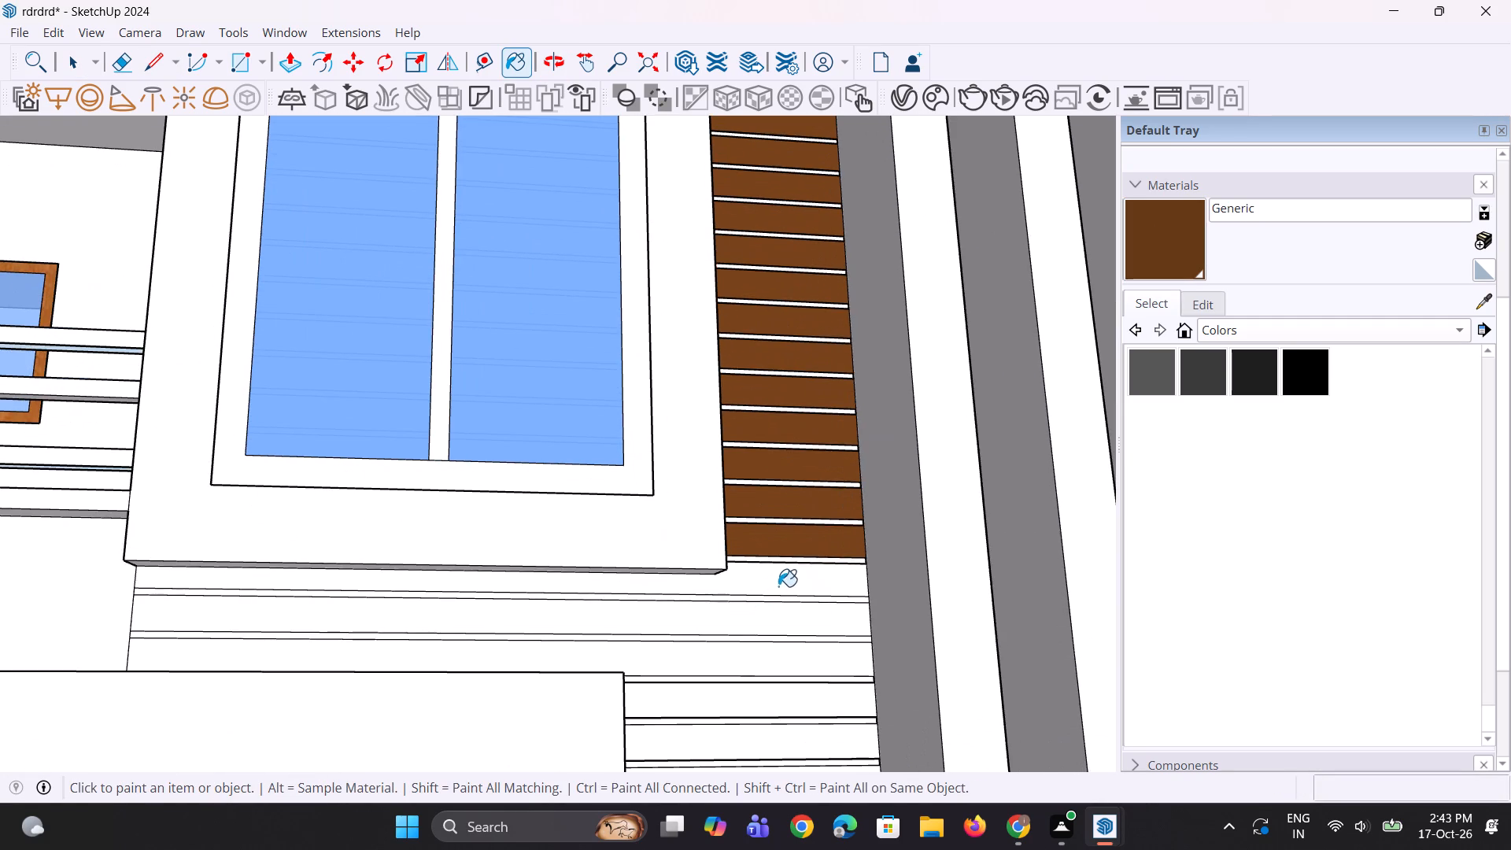
click(778, 586)
click(778, 623)
click(781, 656)
click(770, 707)
scroll(735, 602, down, 3)
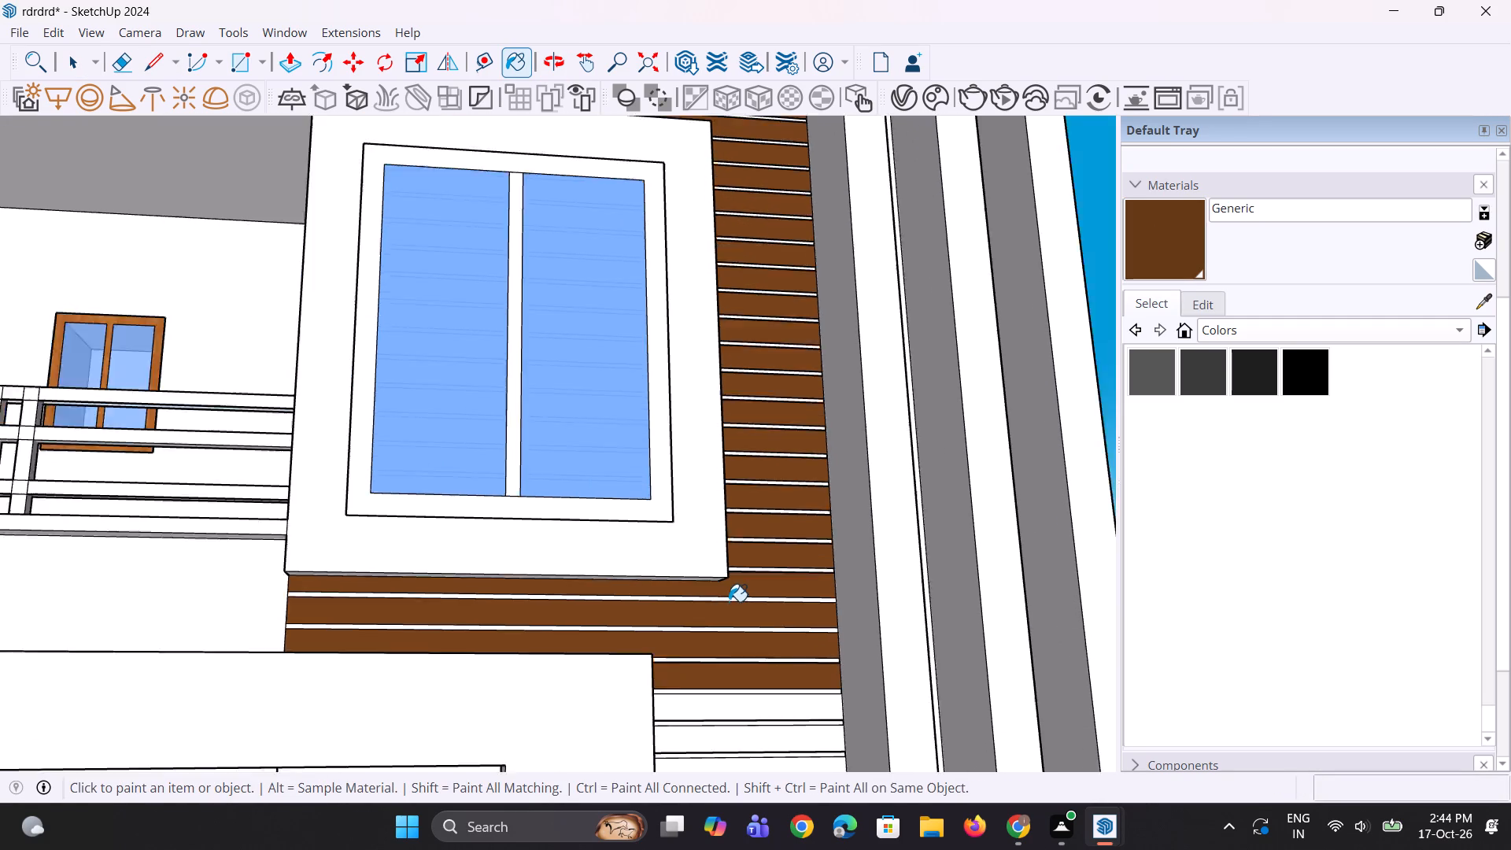
scroll(729, 601, down, 6)
scroll(752, 691, up, 3)
click(765, 656)
click(769, 693)
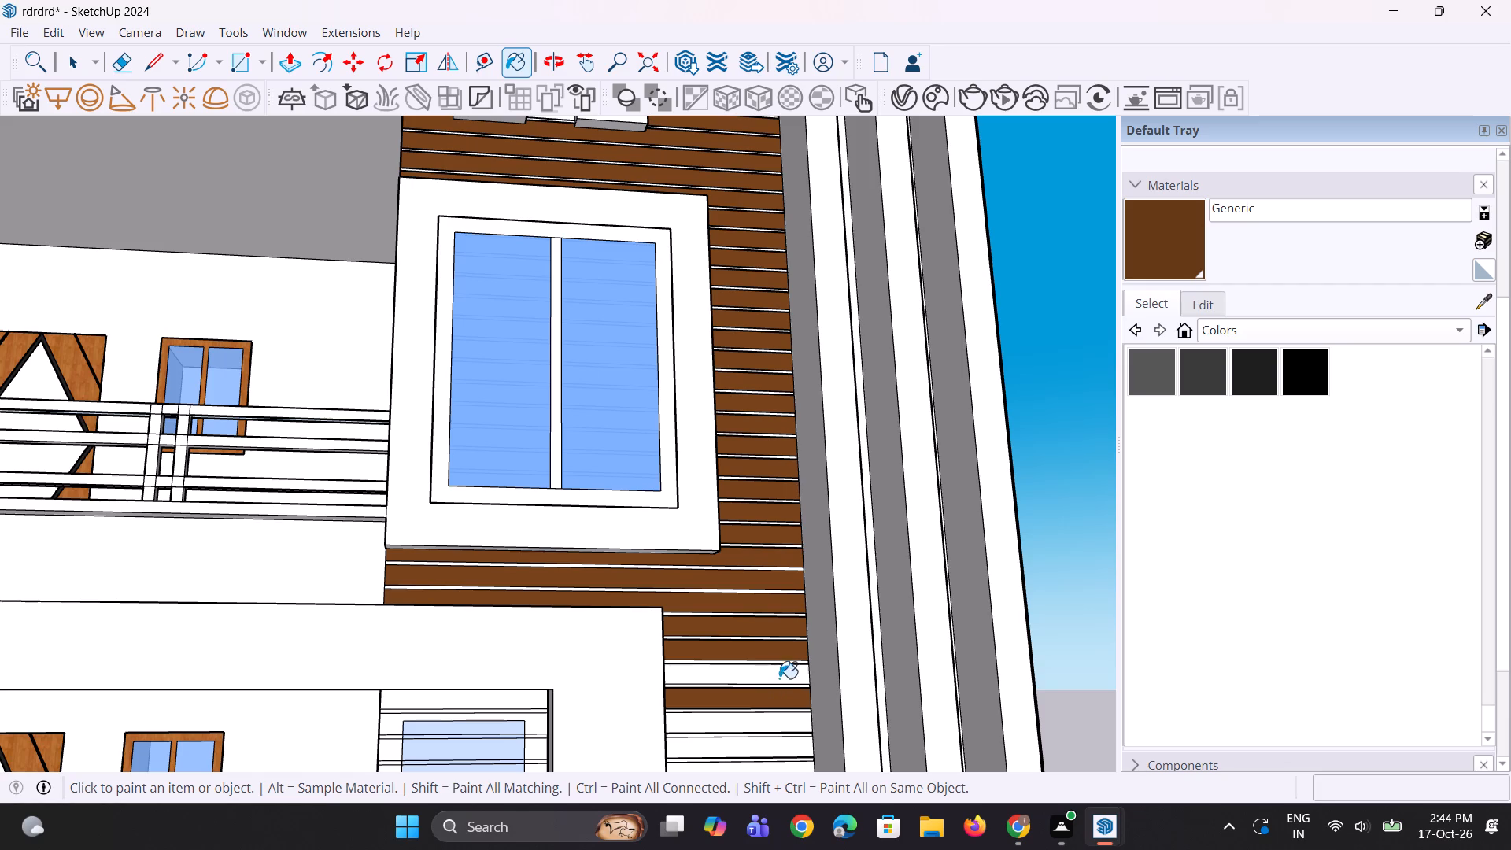
click(780, 675)
Paint the next six unpainted slats down the wall strip beside the lower balcony frame with the brown Generic material.
scroll(672, 549, down, 8)
middle_drag(721, 596, 710, 674)
scroll(695, 713, up, 6)
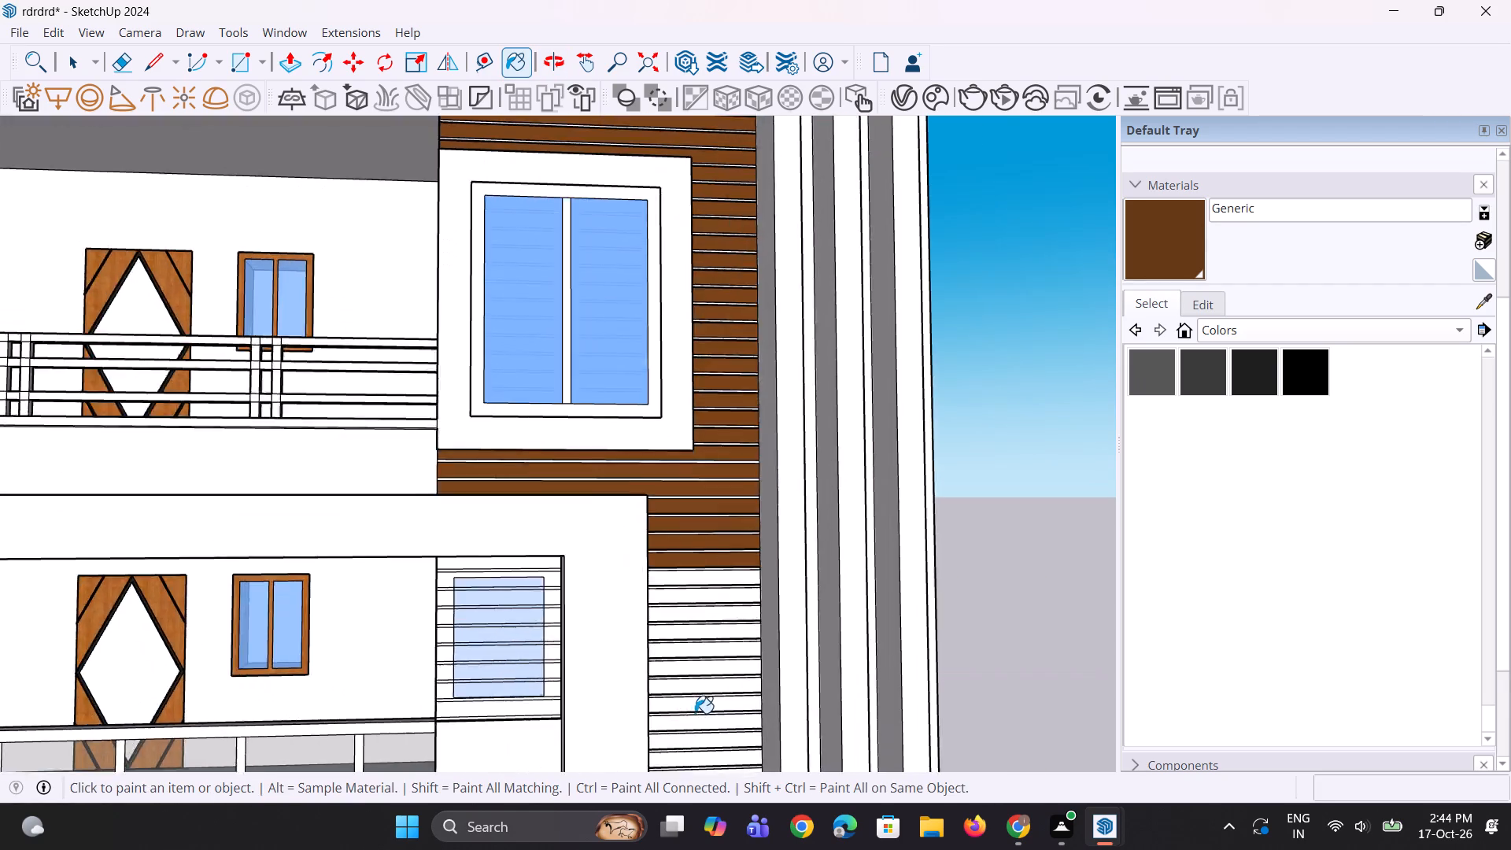
scroll(695, 713, up, 7)
click(733, 438)
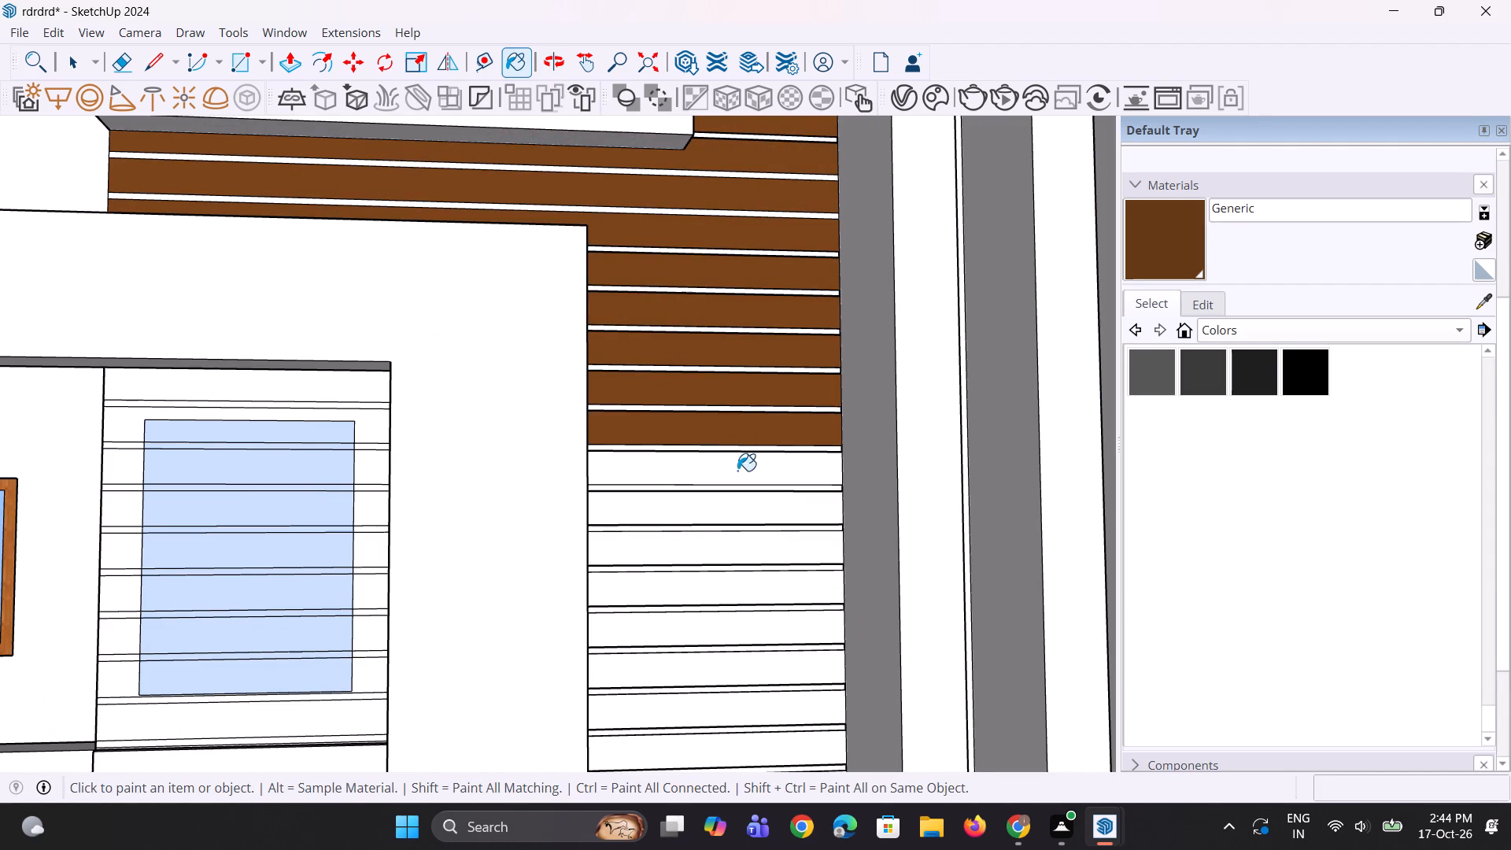
click(737, 471)
click(751, 512)
click(756, 552)
drag(760, 590, 759, 599)
click(759, 623)
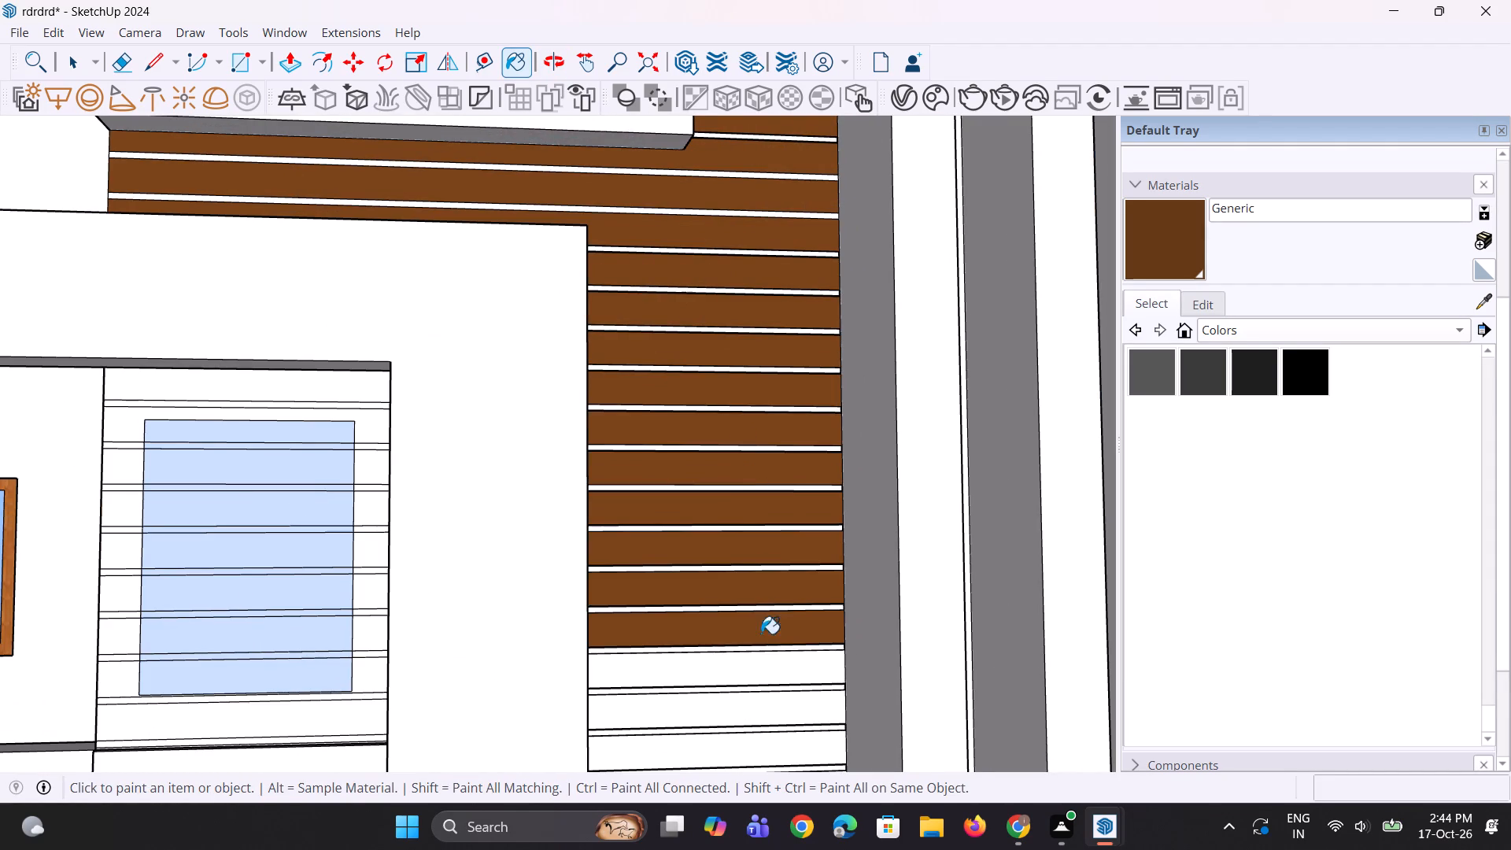
click(761, 663)
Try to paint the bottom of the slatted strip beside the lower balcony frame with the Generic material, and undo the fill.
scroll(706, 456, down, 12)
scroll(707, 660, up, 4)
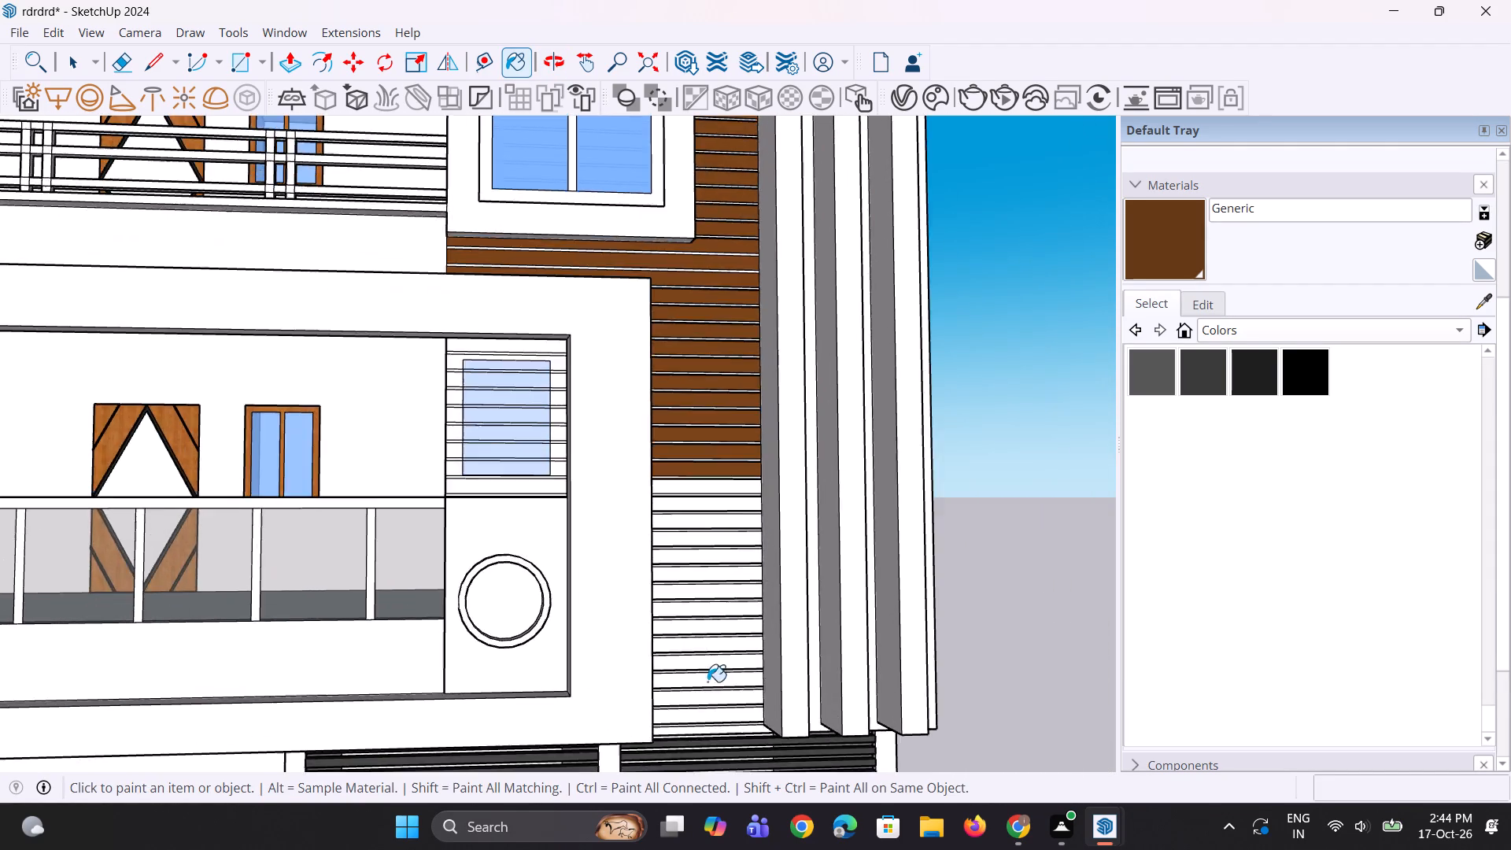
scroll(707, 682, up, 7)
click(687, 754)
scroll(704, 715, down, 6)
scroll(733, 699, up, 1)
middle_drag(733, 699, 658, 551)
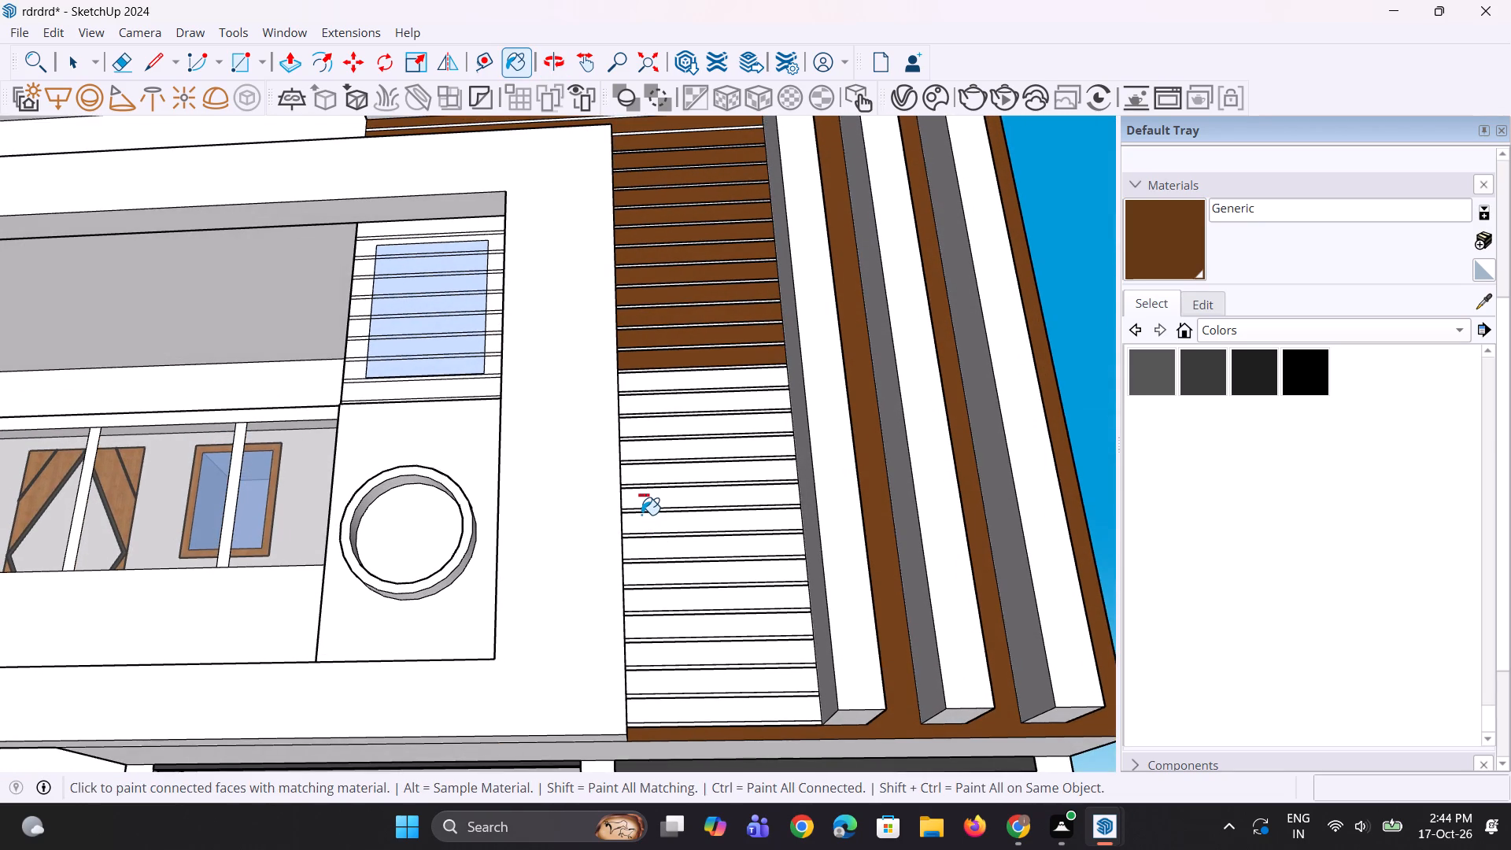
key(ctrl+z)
Paint all remaining white slats beside the lower balcony frame with the Generic material, from the lowest slat up to the painted ones.
scroll(641, 515, down, 3)
middle_drag(636, 540, 623, 600)
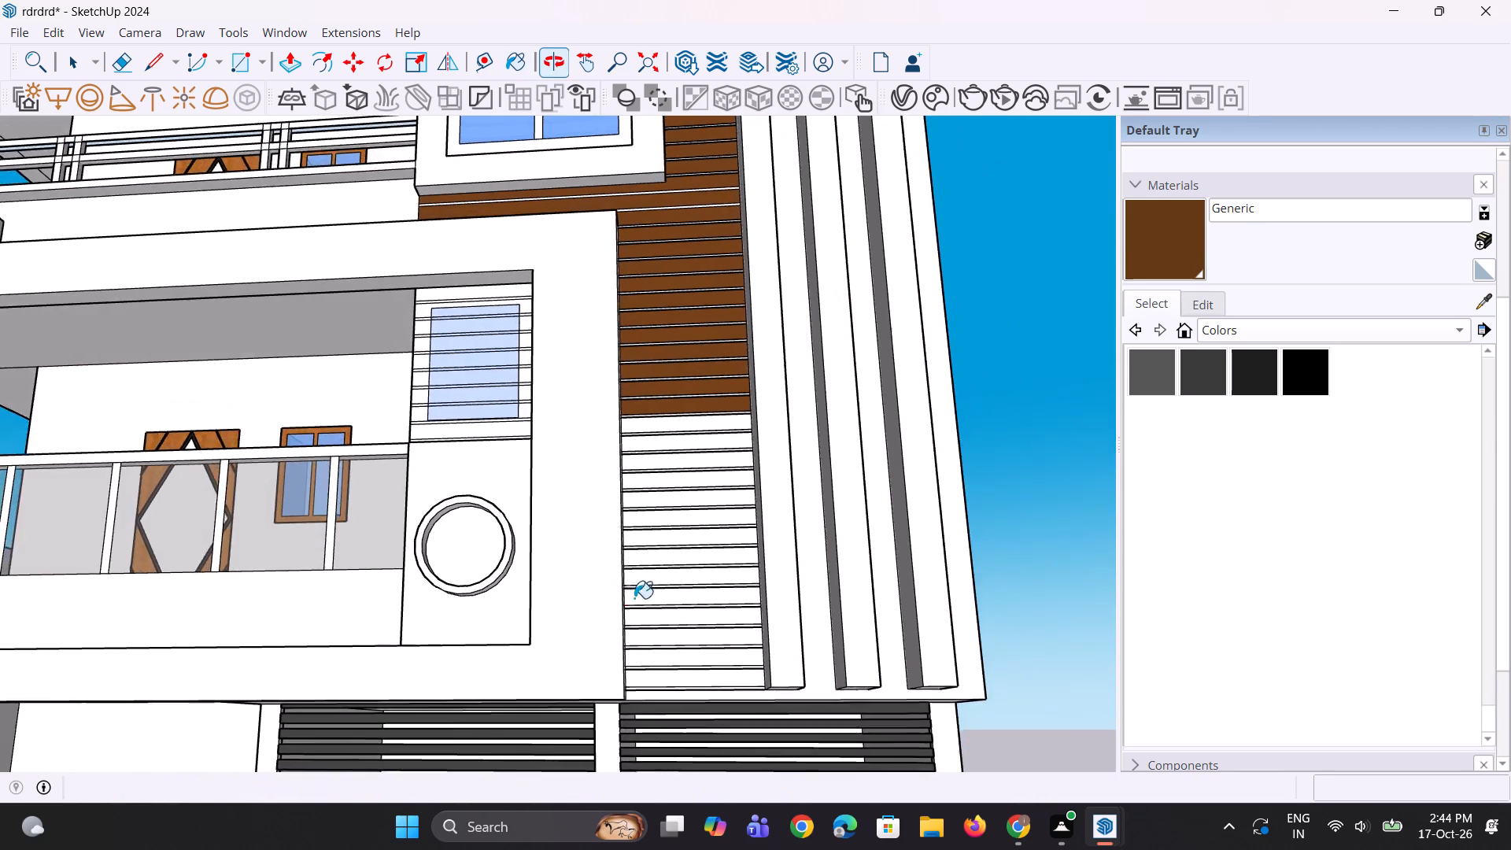
scroll(721, 564, up, 3)
click(727, 722)
click(735, 686)
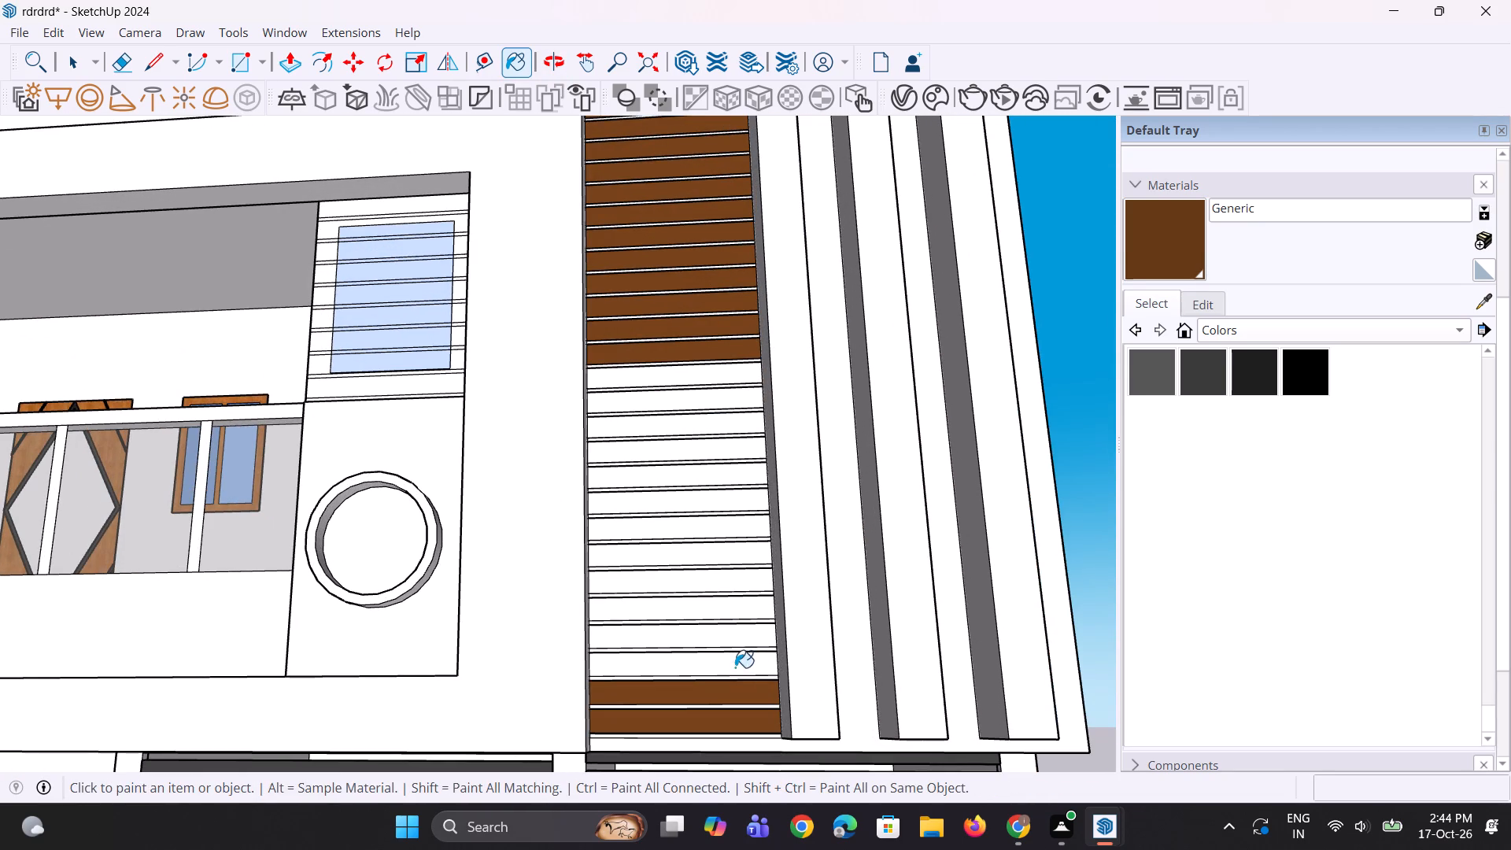
click(735, 667)
click(743, 638)
click(748, 605)
click(748, 580)
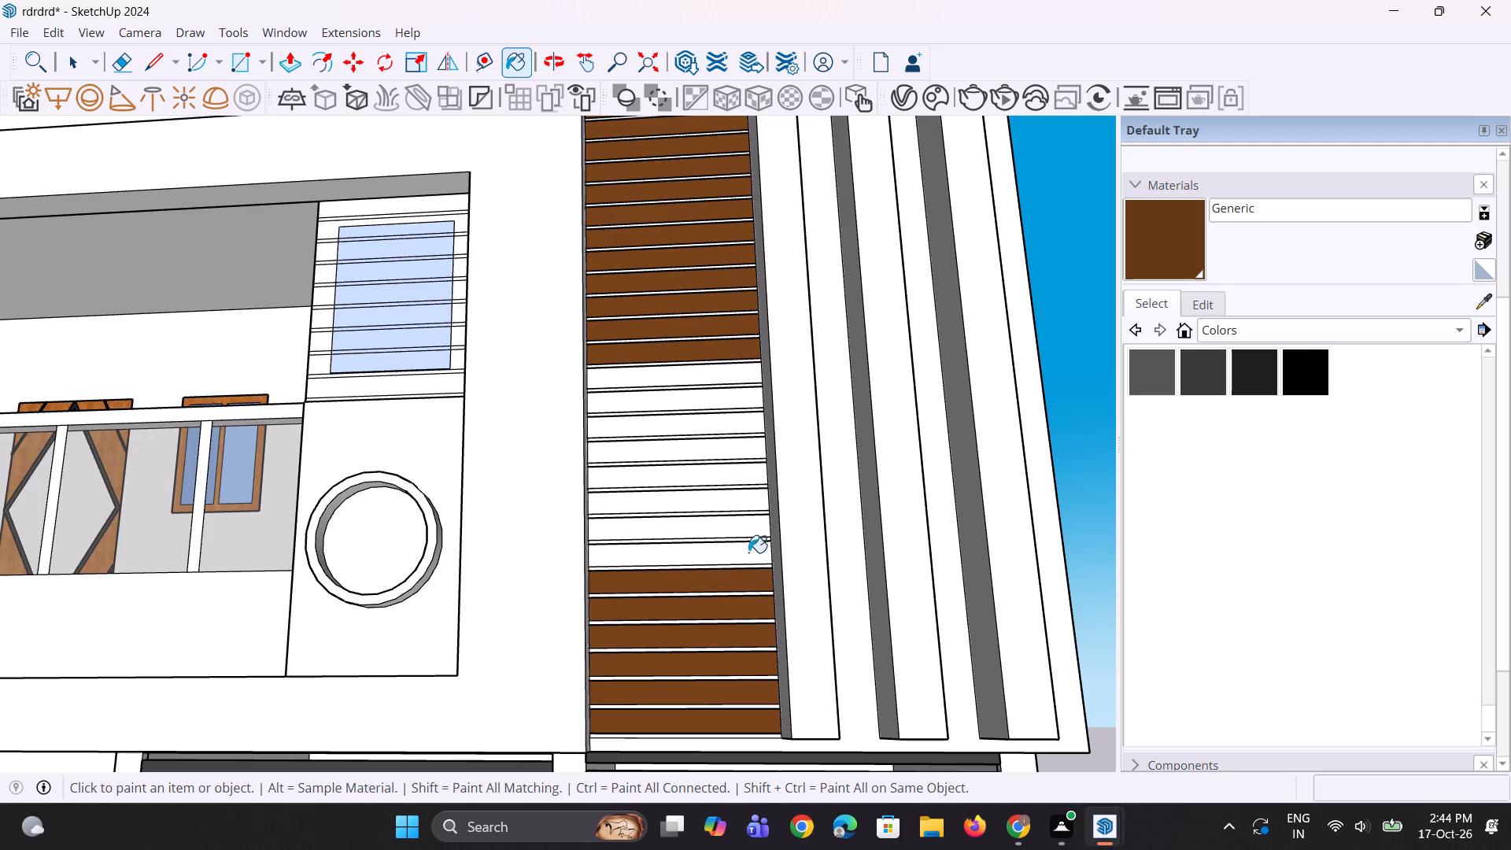
click(748, 550)
click(747, 522)
click(745, 498)
click(740, 477)
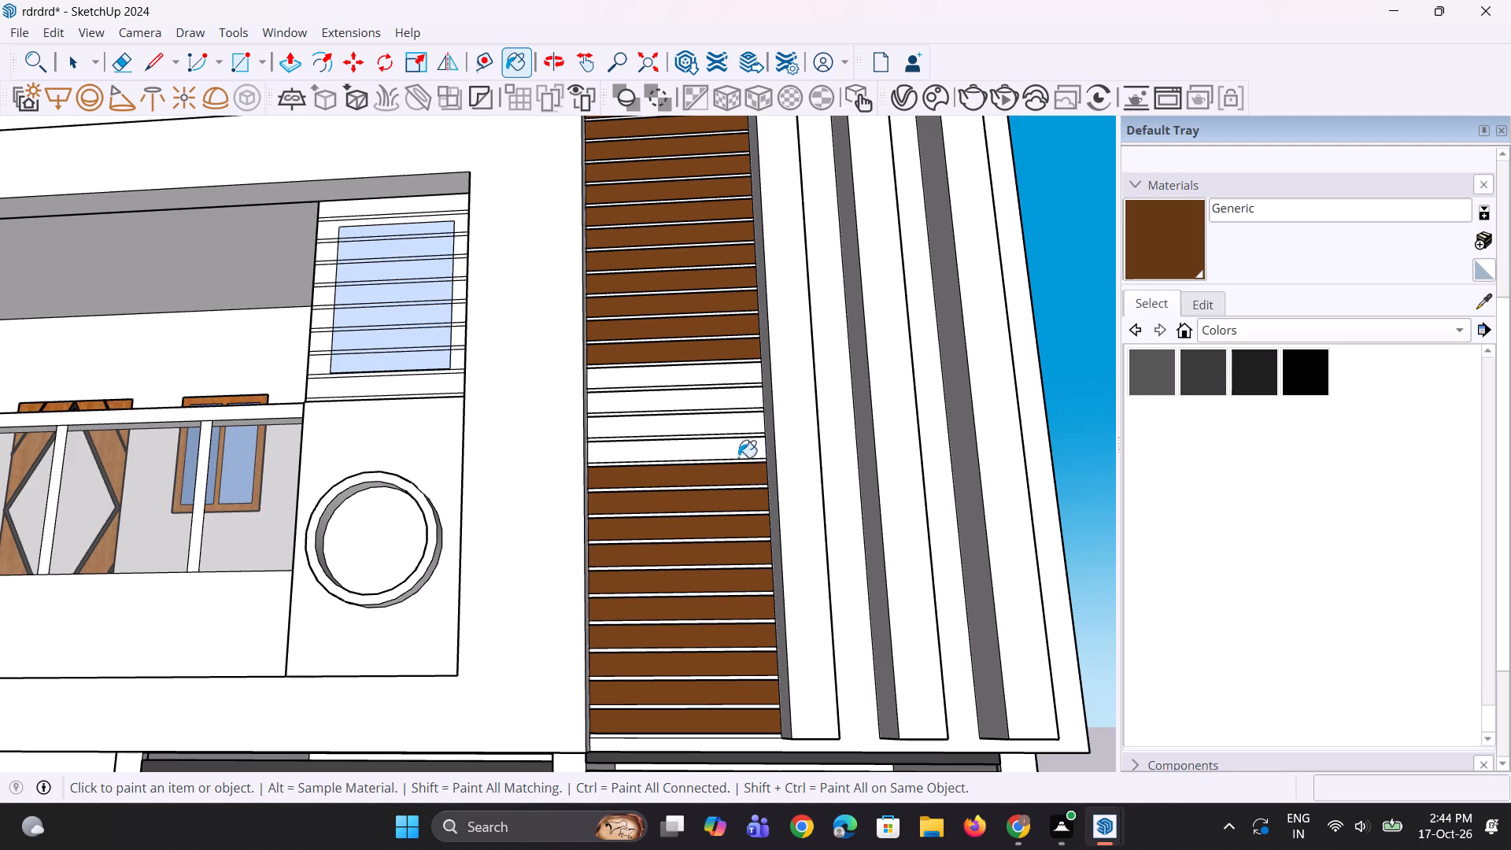
click(736, 451)
click(733, 422)
click(730, 397)
click(726, 377)
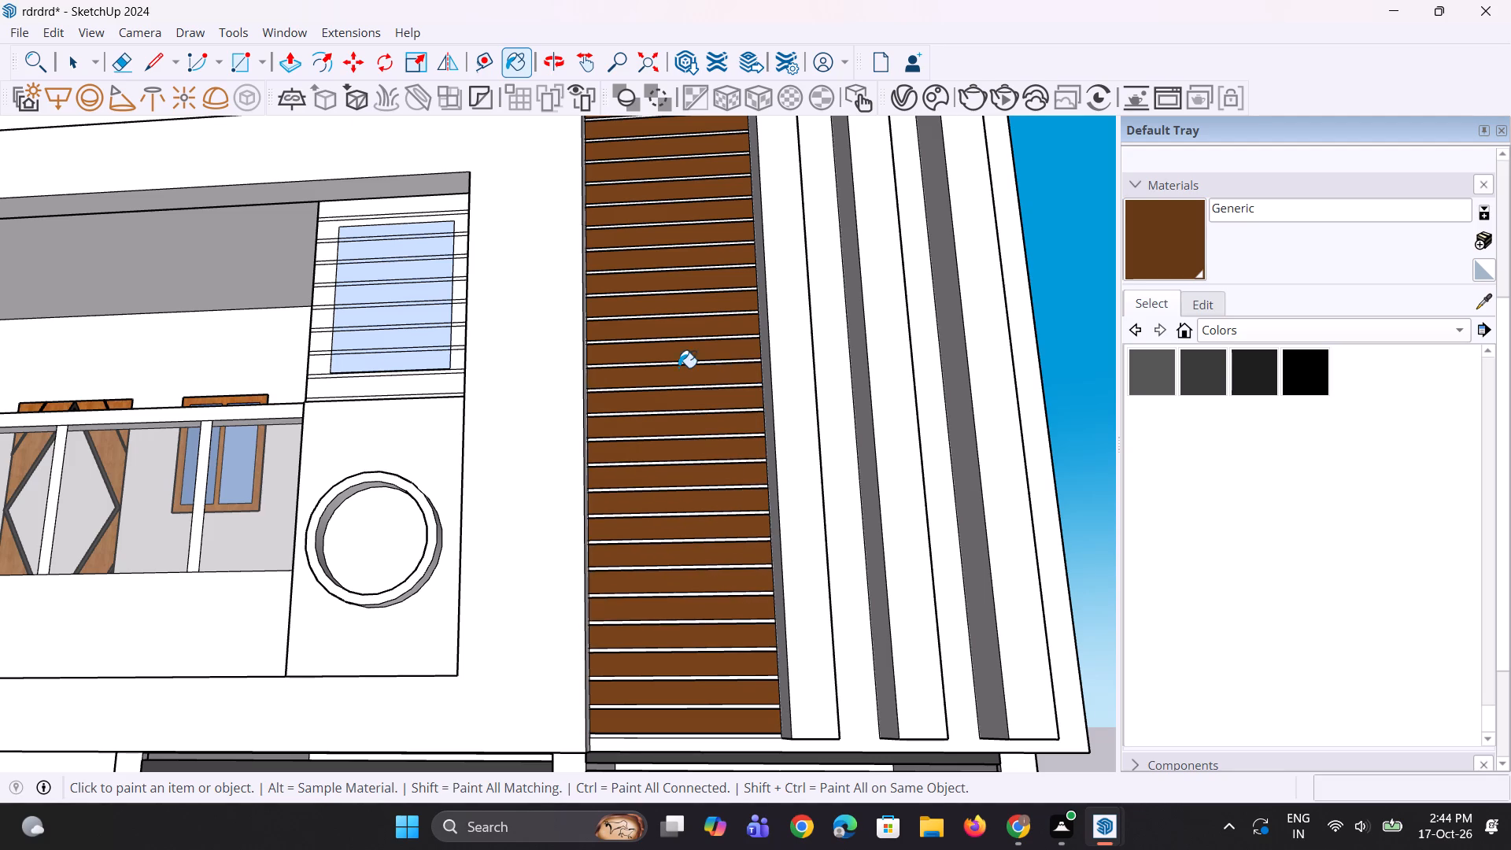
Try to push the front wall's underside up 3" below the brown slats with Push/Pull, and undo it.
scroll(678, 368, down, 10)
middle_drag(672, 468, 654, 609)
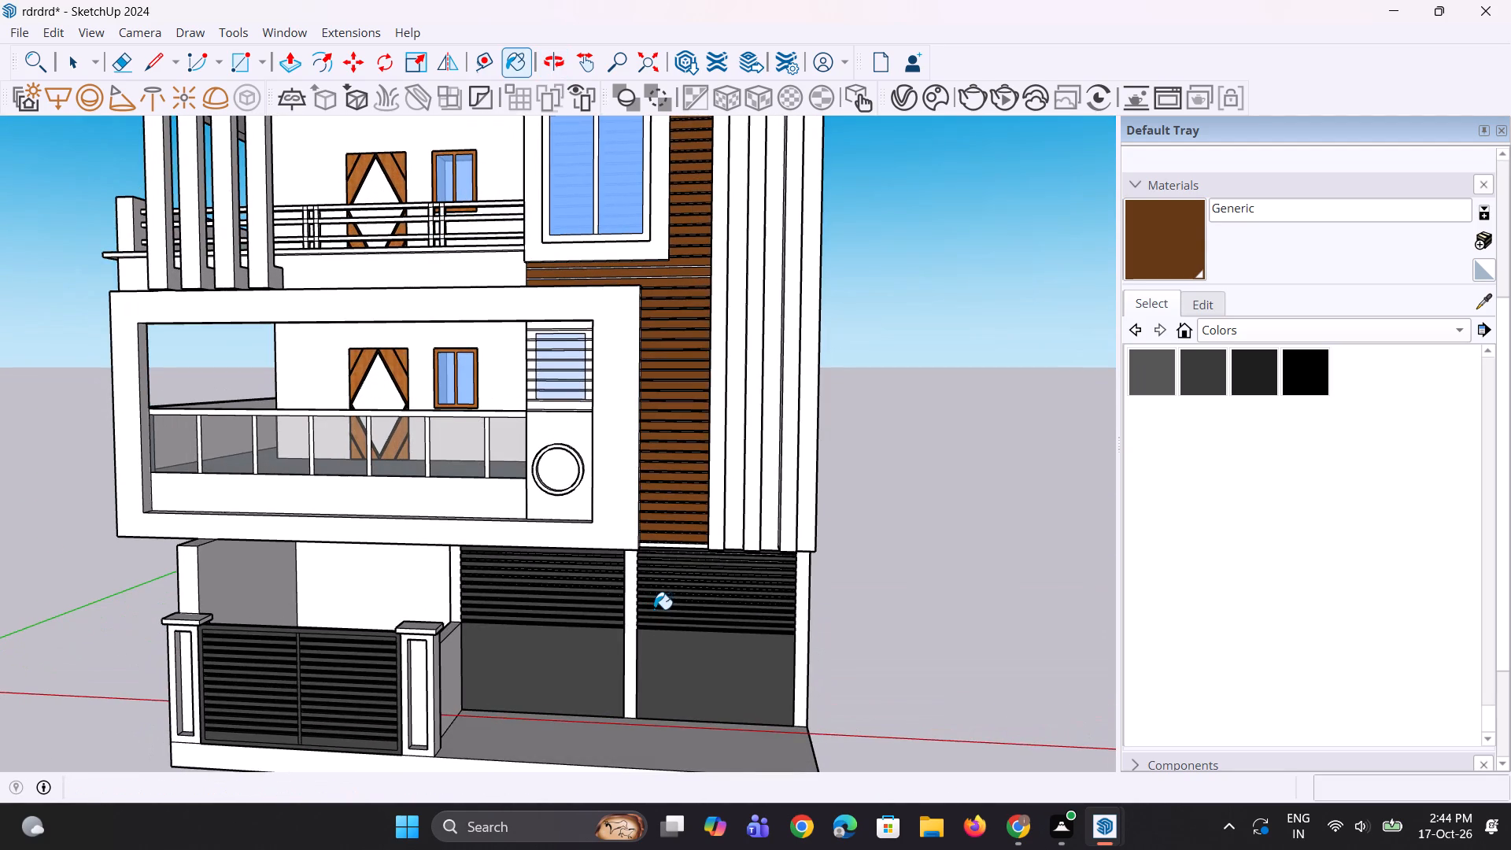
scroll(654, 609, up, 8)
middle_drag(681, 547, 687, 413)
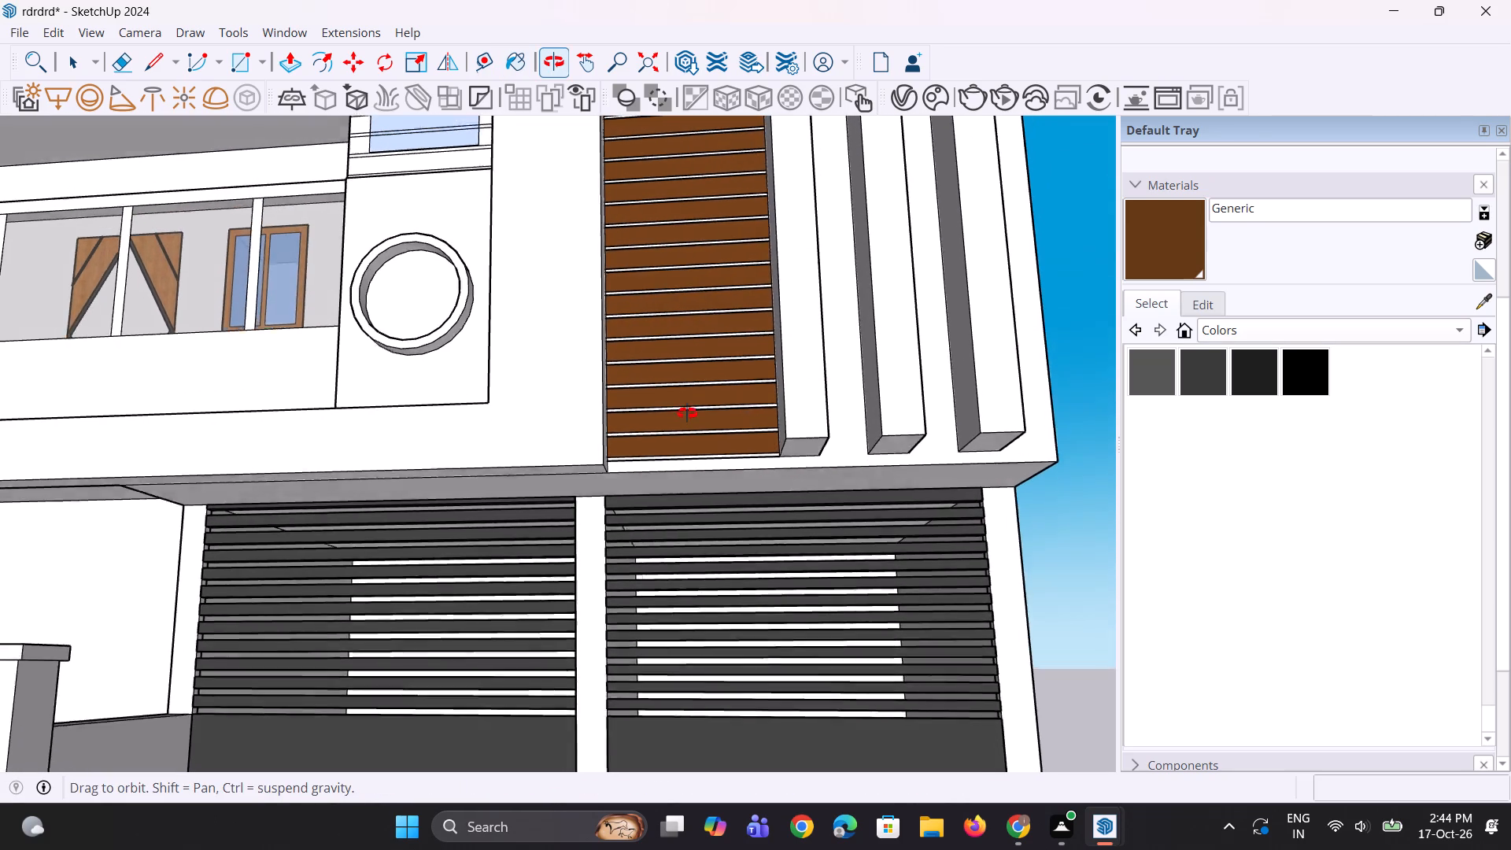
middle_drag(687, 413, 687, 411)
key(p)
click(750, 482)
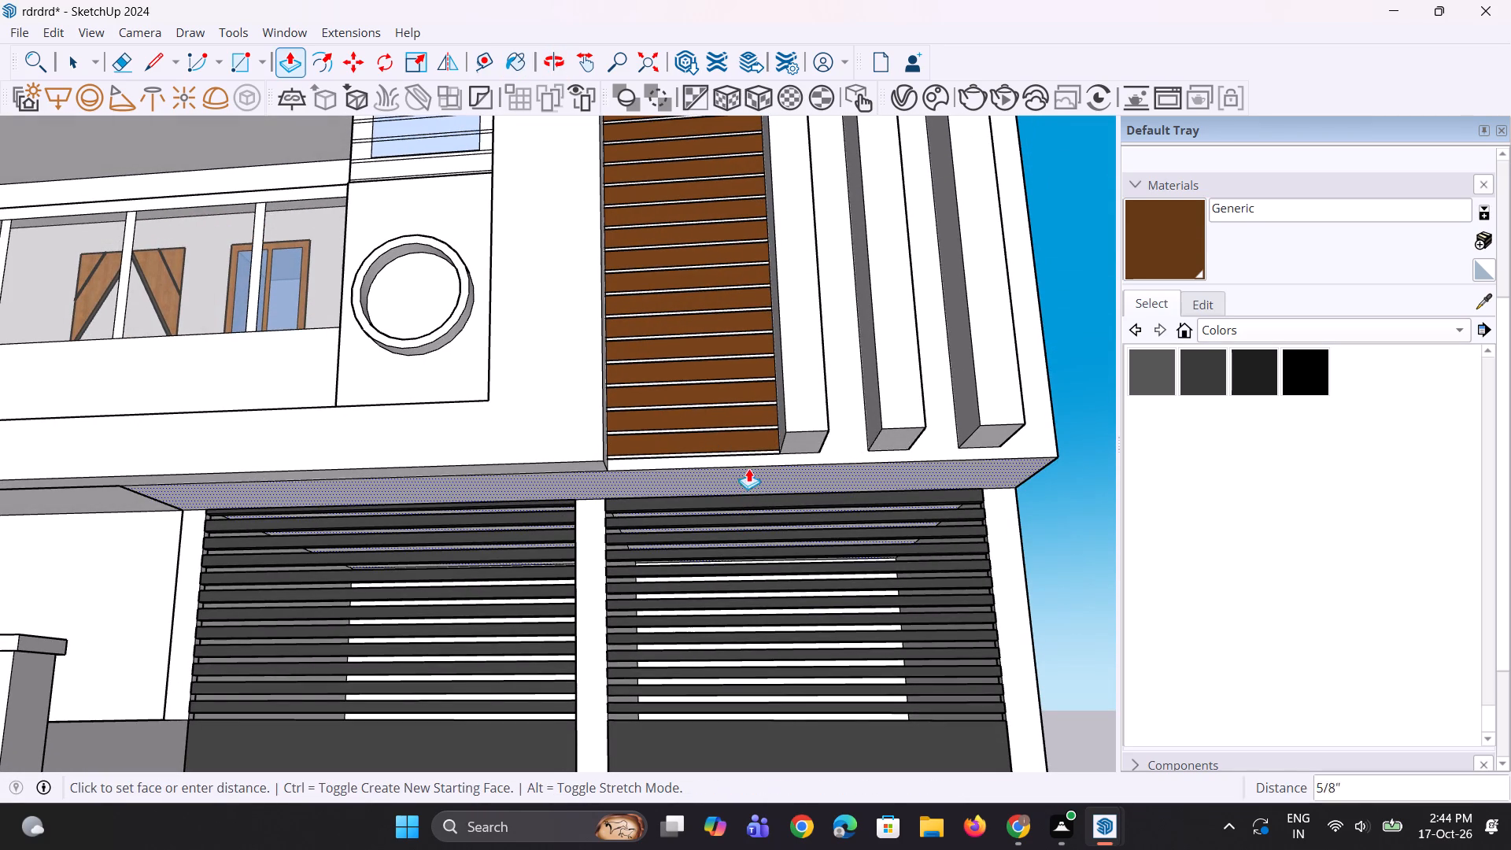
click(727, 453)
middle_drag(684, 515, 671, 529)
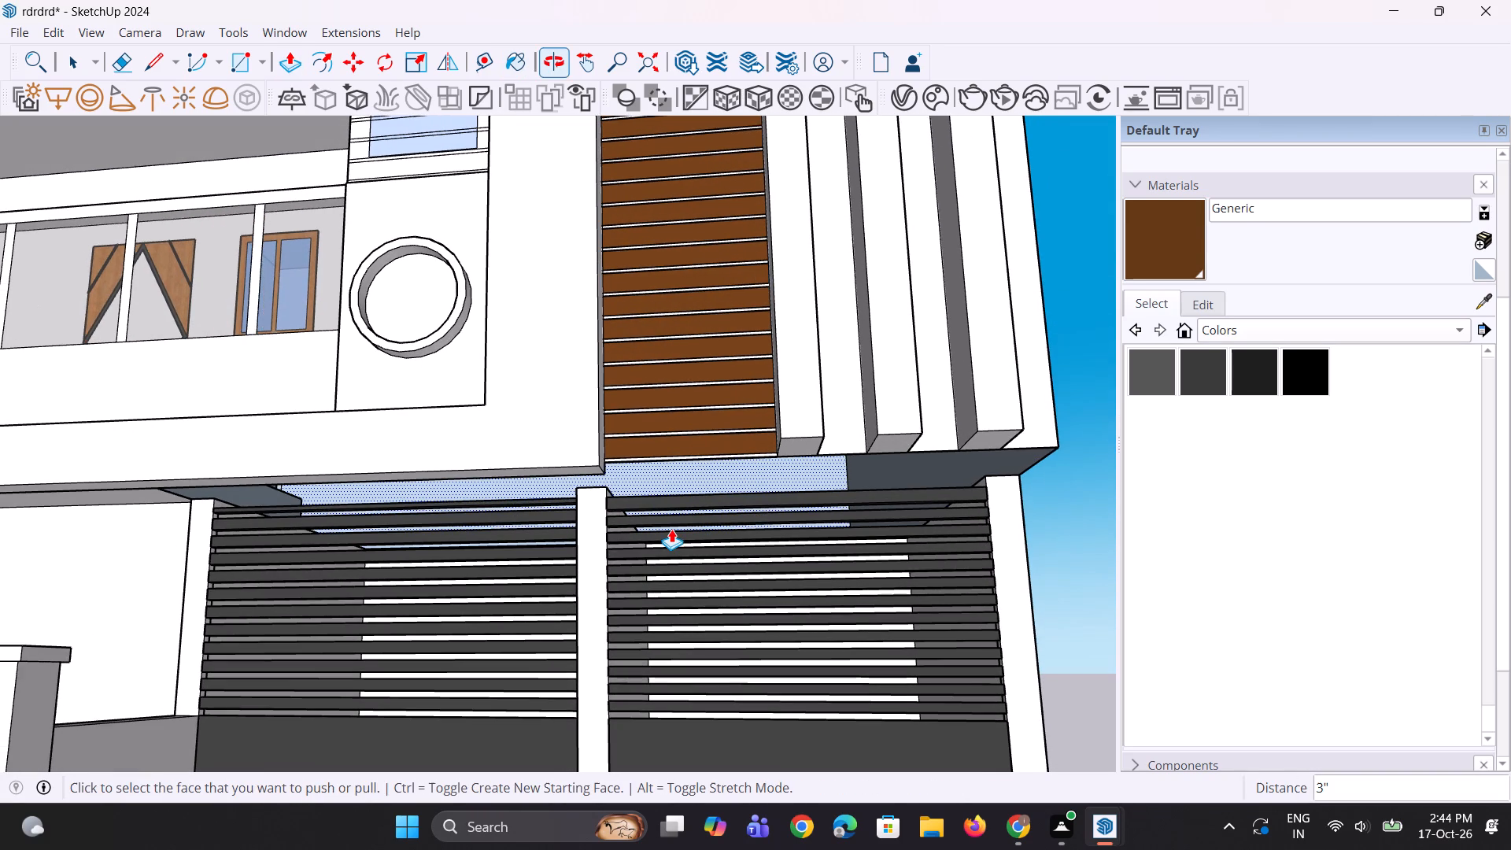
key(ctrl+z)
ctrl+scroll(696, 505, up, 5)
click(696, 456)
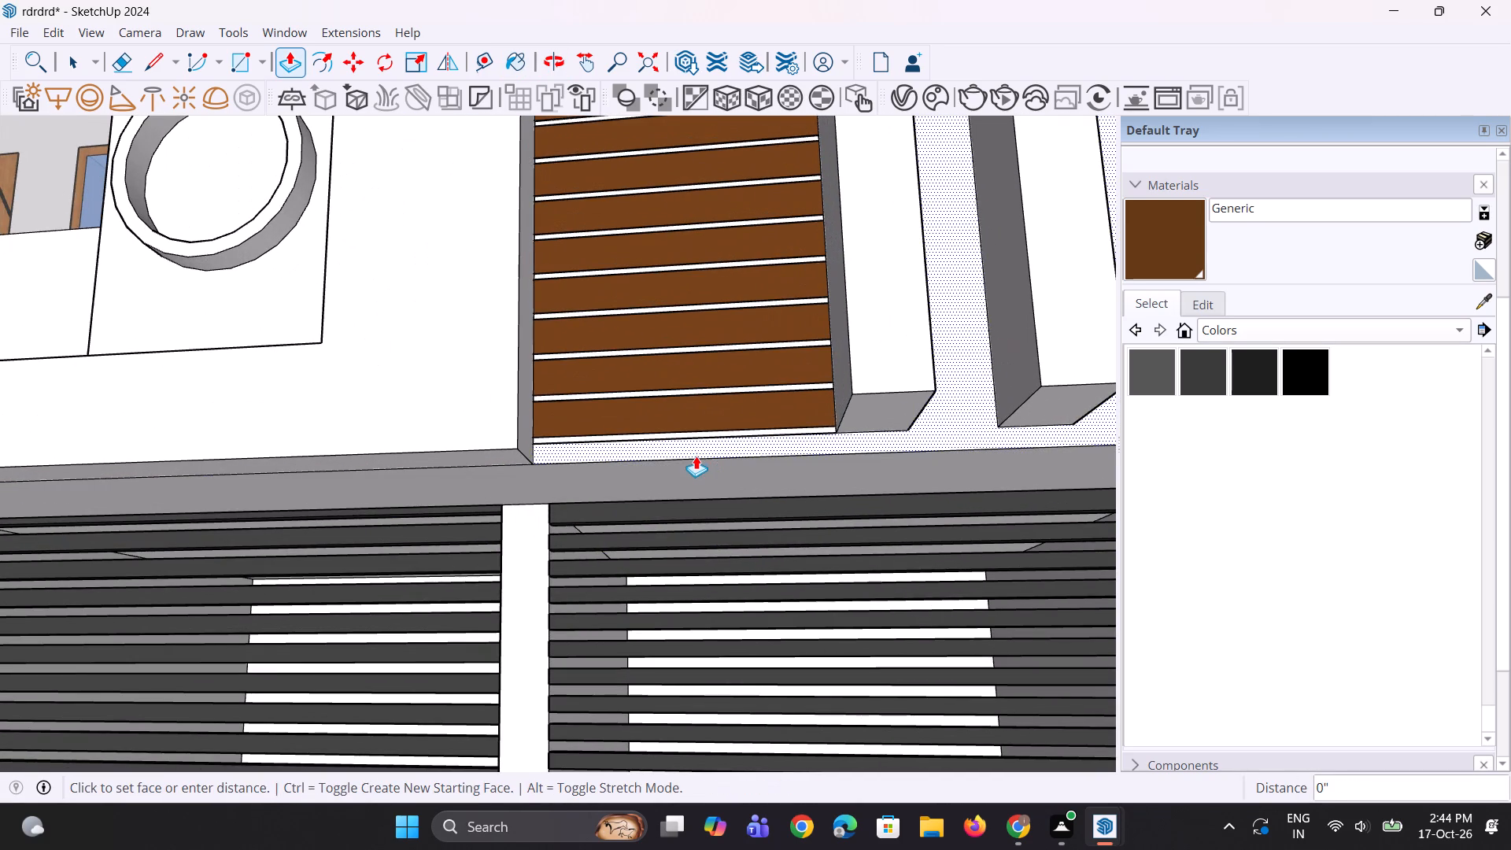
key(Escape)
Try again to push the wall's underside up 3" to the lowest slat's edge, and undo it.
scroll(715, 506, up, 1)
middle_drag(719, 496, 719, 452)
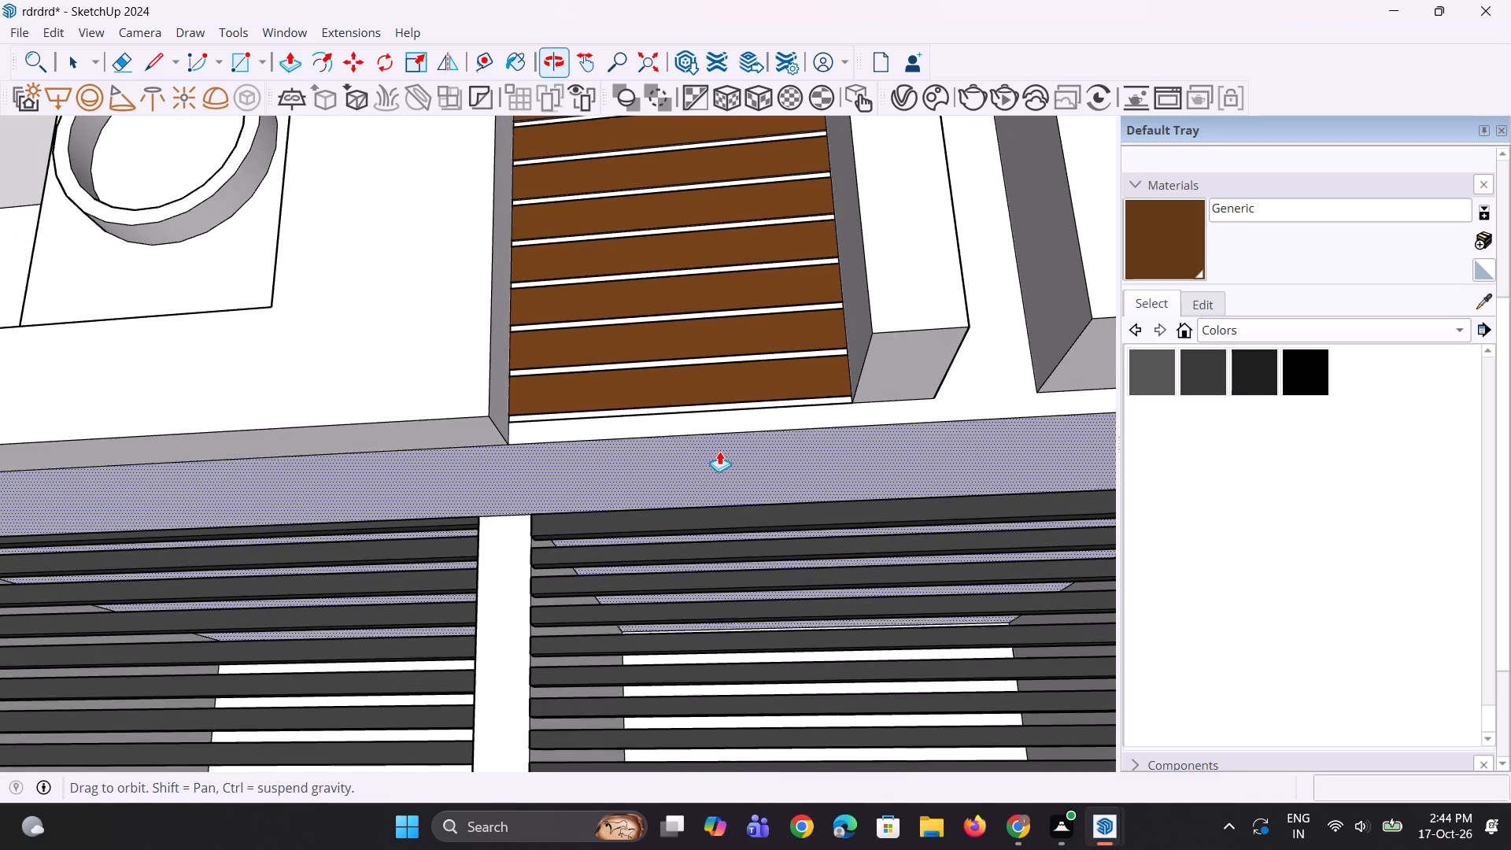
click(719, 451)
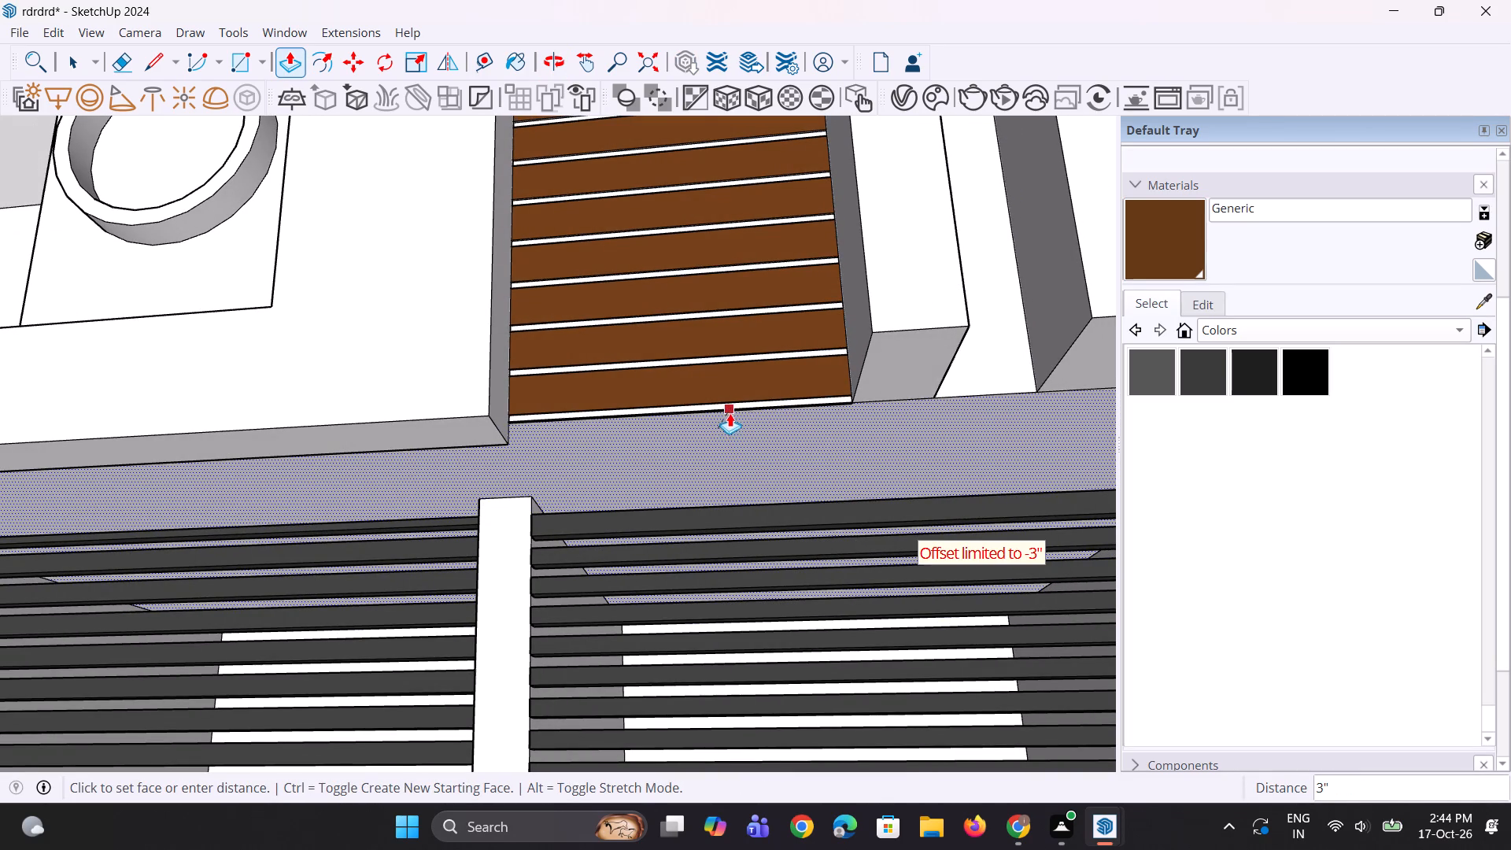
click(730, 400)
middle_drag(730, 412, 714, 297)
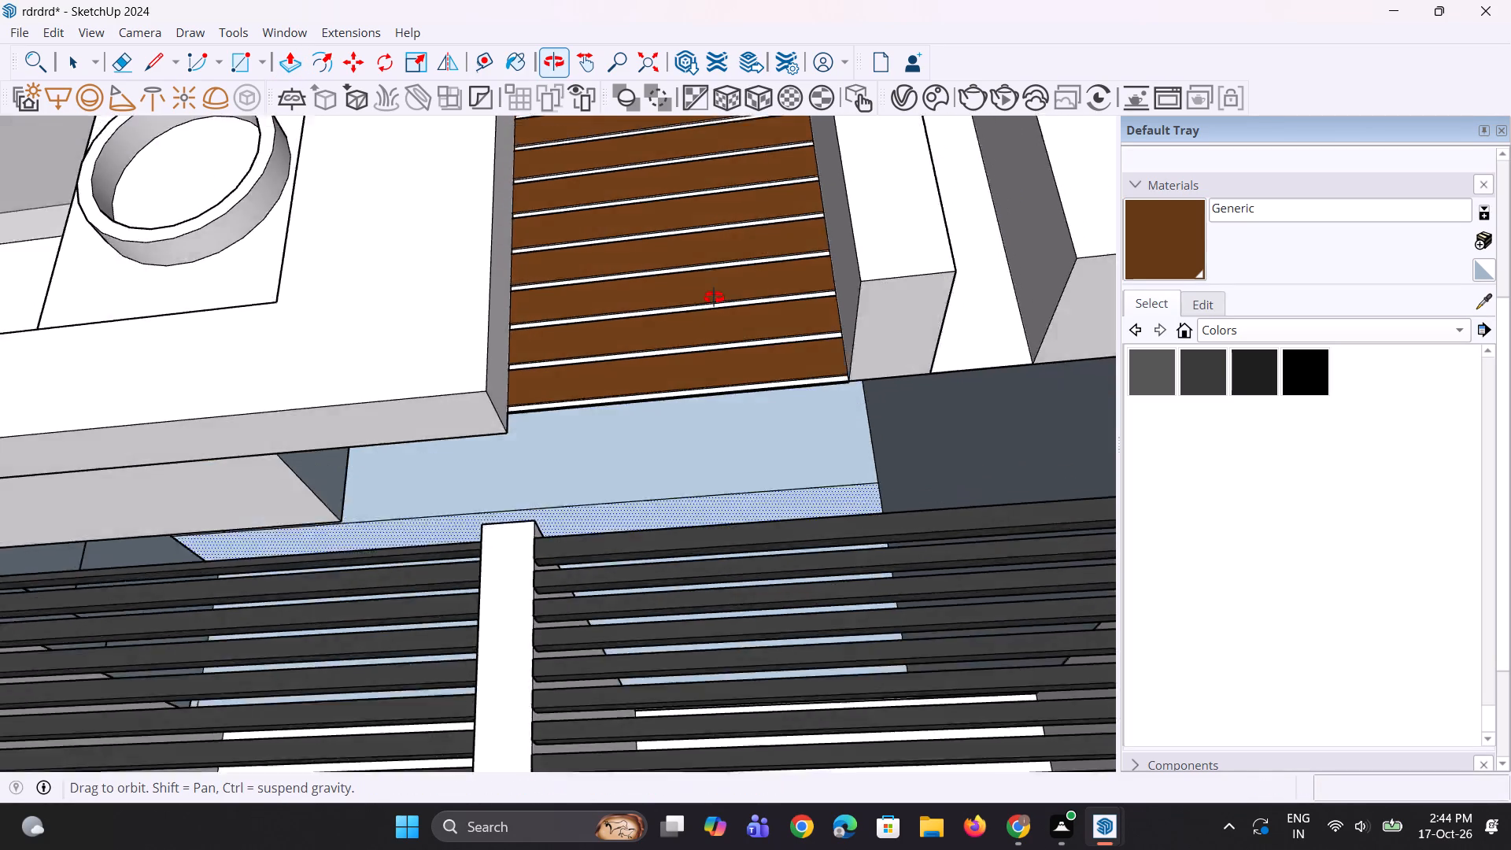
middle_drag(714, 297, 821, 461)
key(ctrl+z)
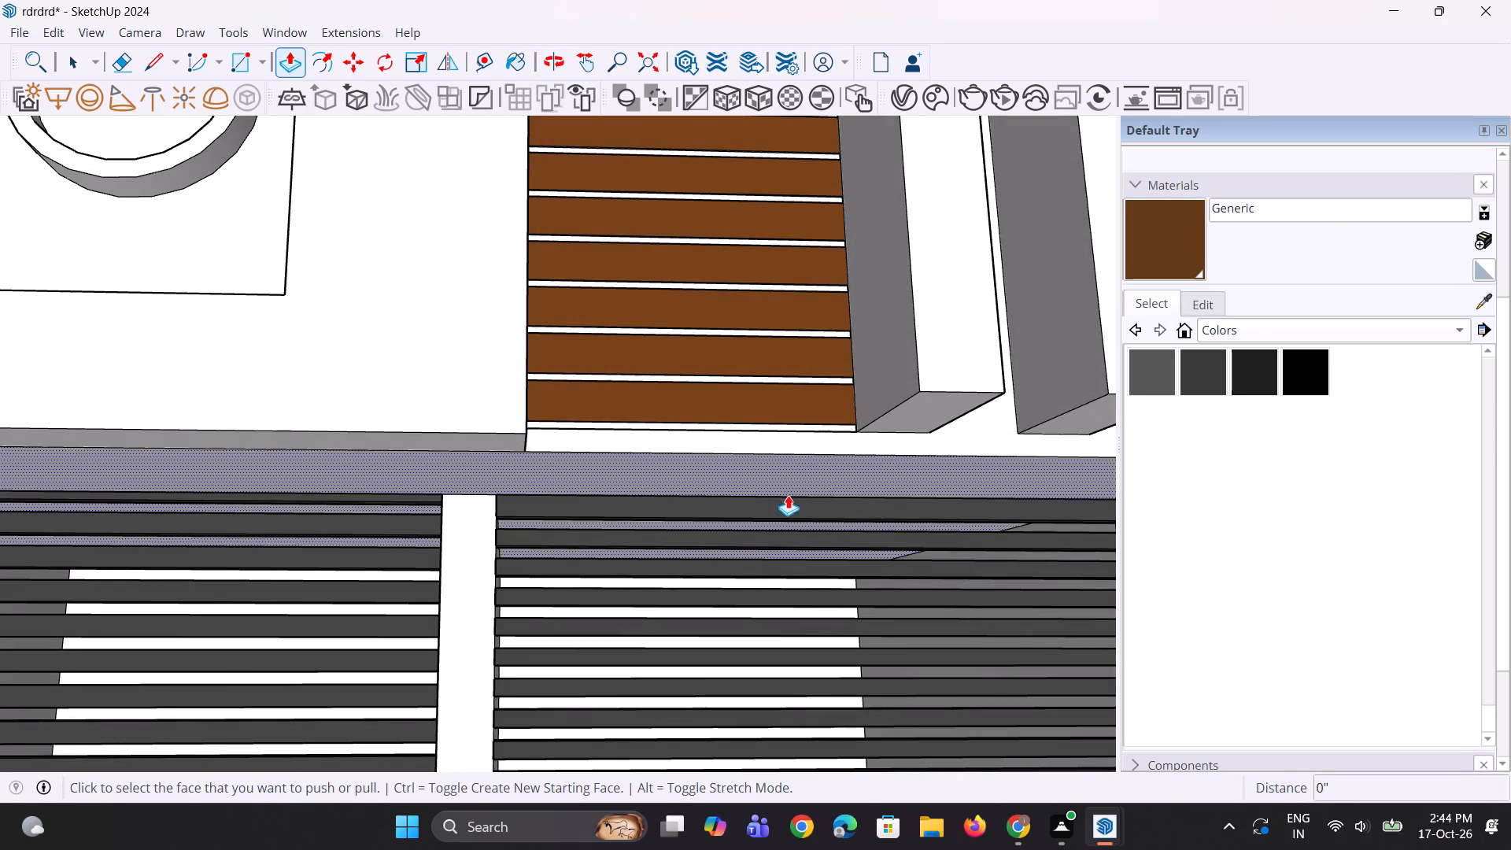
Push the front wall's underside up about 2 9/16" so it ends just below the lowest brown slat.
middle_drag(779, 473, 636, 593)
scroll(636, 593, down, 5)
scroll(682, 542, up, 3)
middle_drag(689, 511, 716, 422)
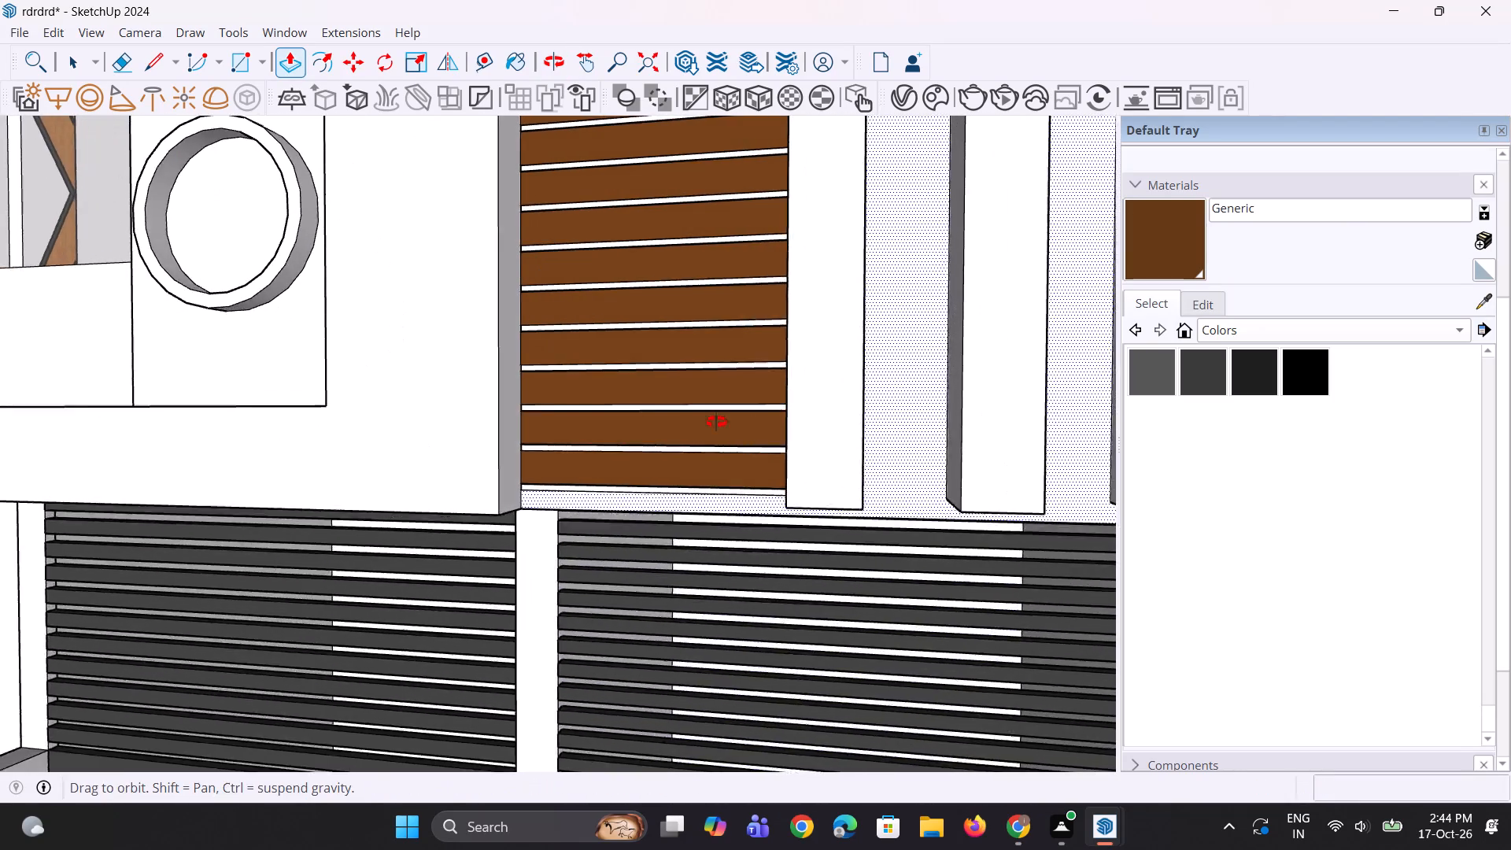
middle_drag(716, 422, 724, 398)
click(685, 506)
click(685, 490)
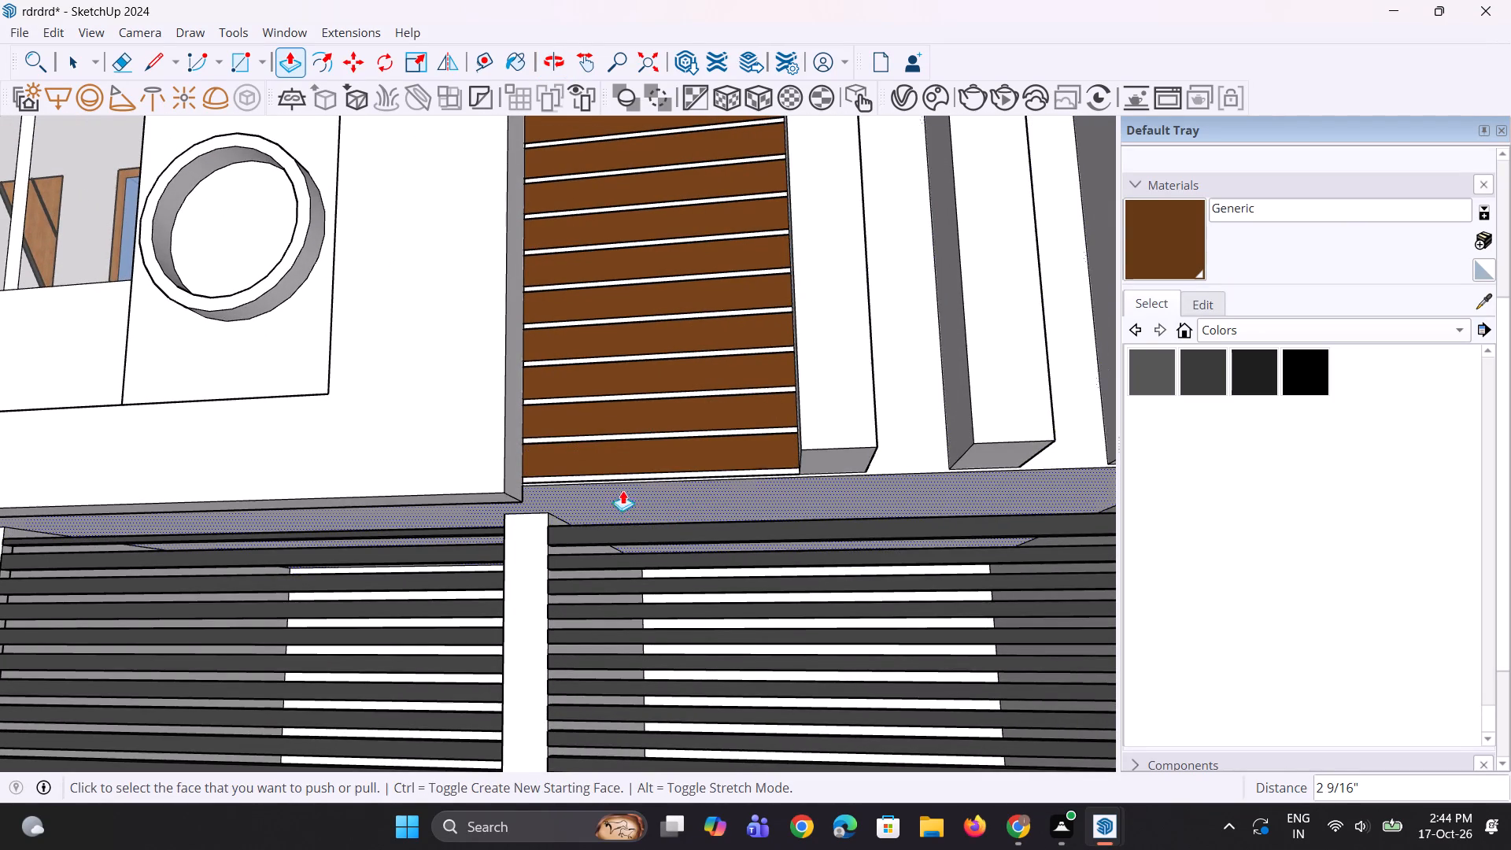
middle_drag(619, 467, 641, 560)
scroll(641, 560, up, 1)
scroll(642, 545, down, 5)
middle_drag(765, 511, 762, 545)
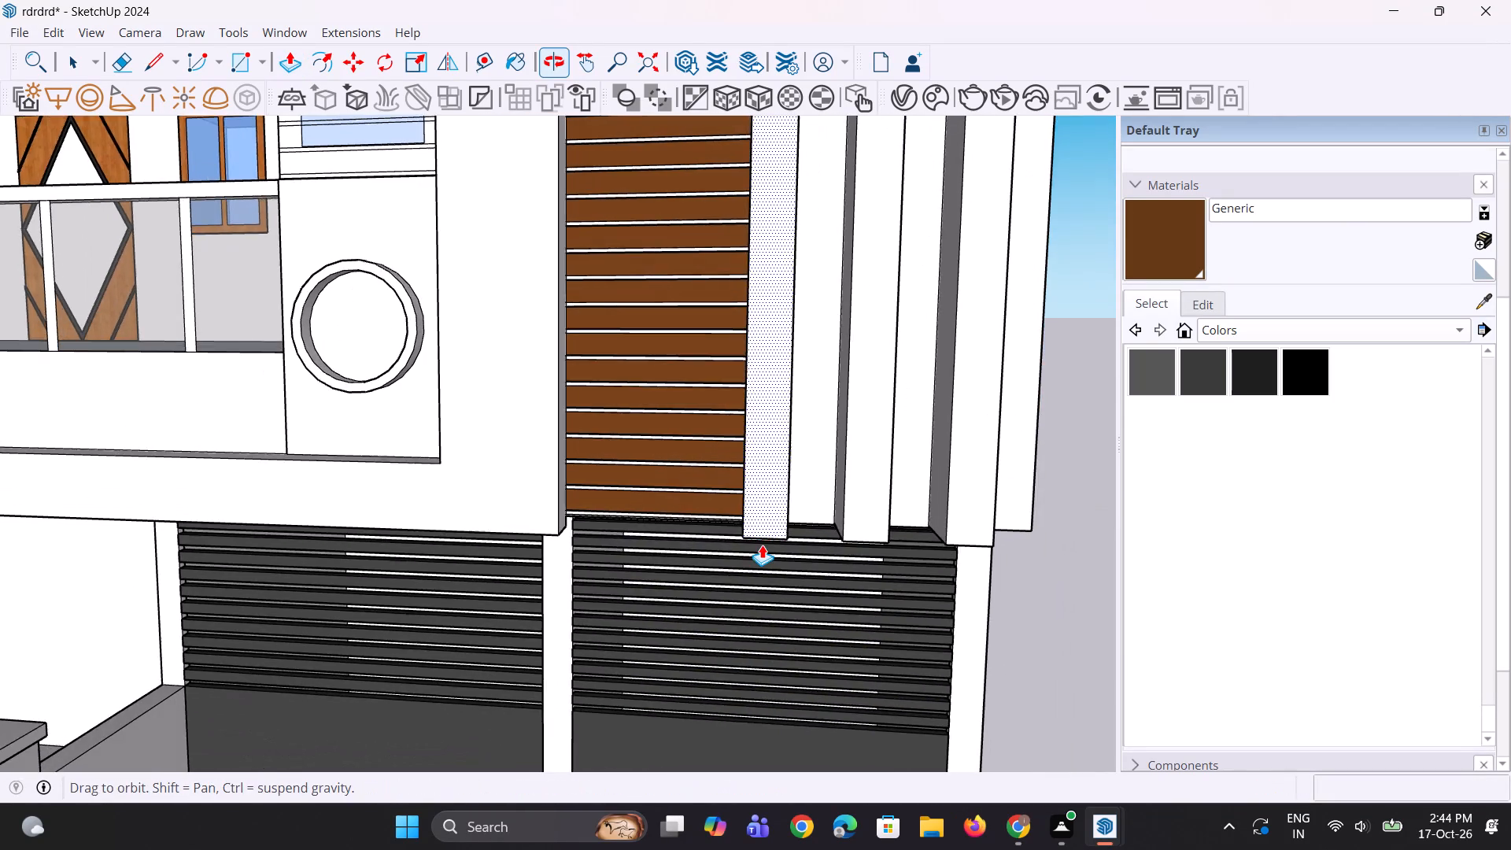
scroll(762, 545, down, 5)
key(space)
key(space)
Create a new Generic material in the V-Ray Asset Editor.
click(910, 107)
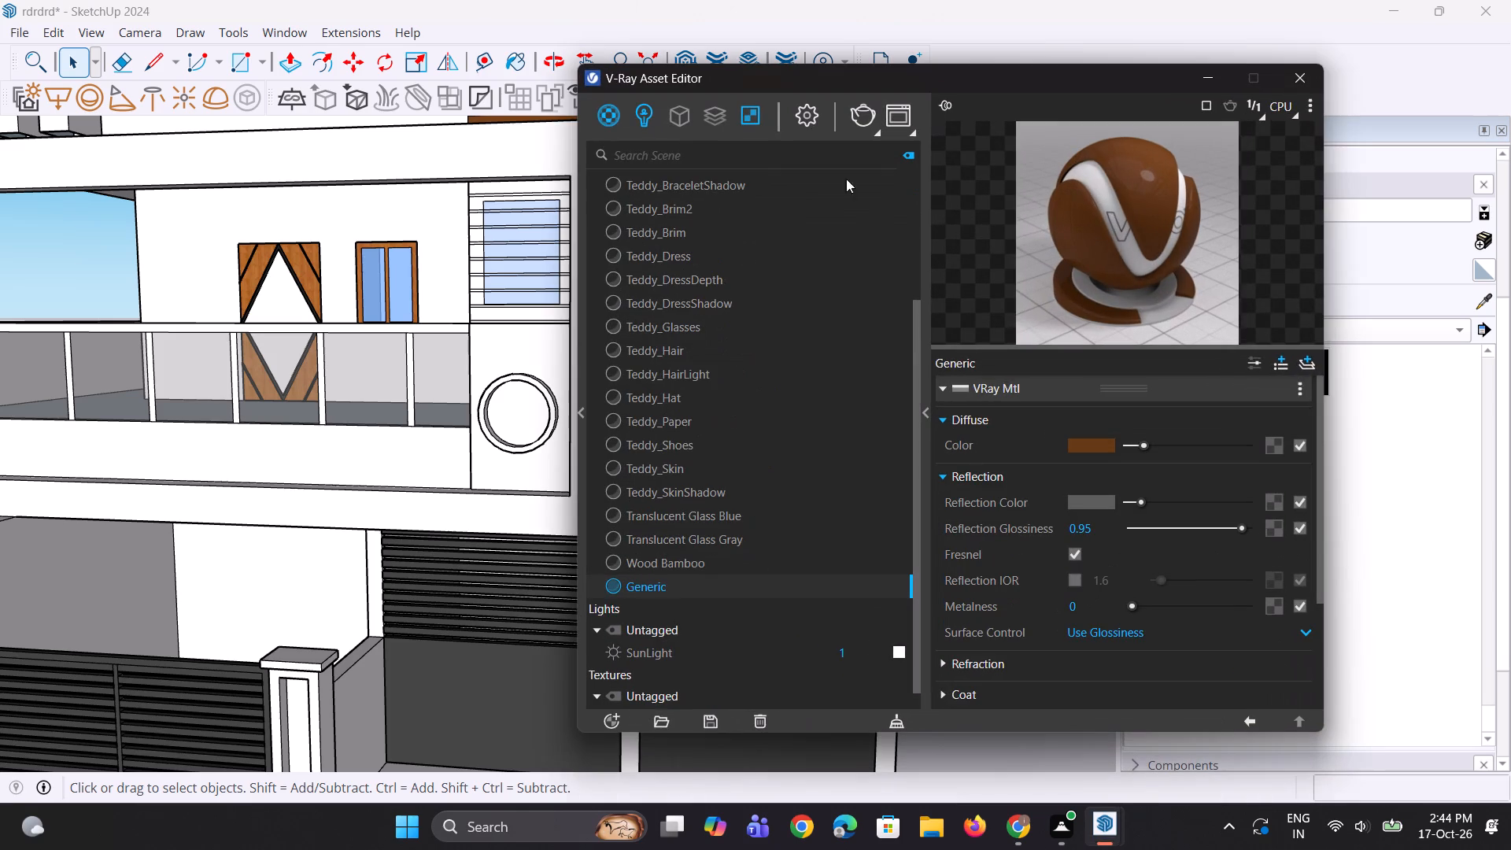
right_click(619, 110)
click(629, 150)
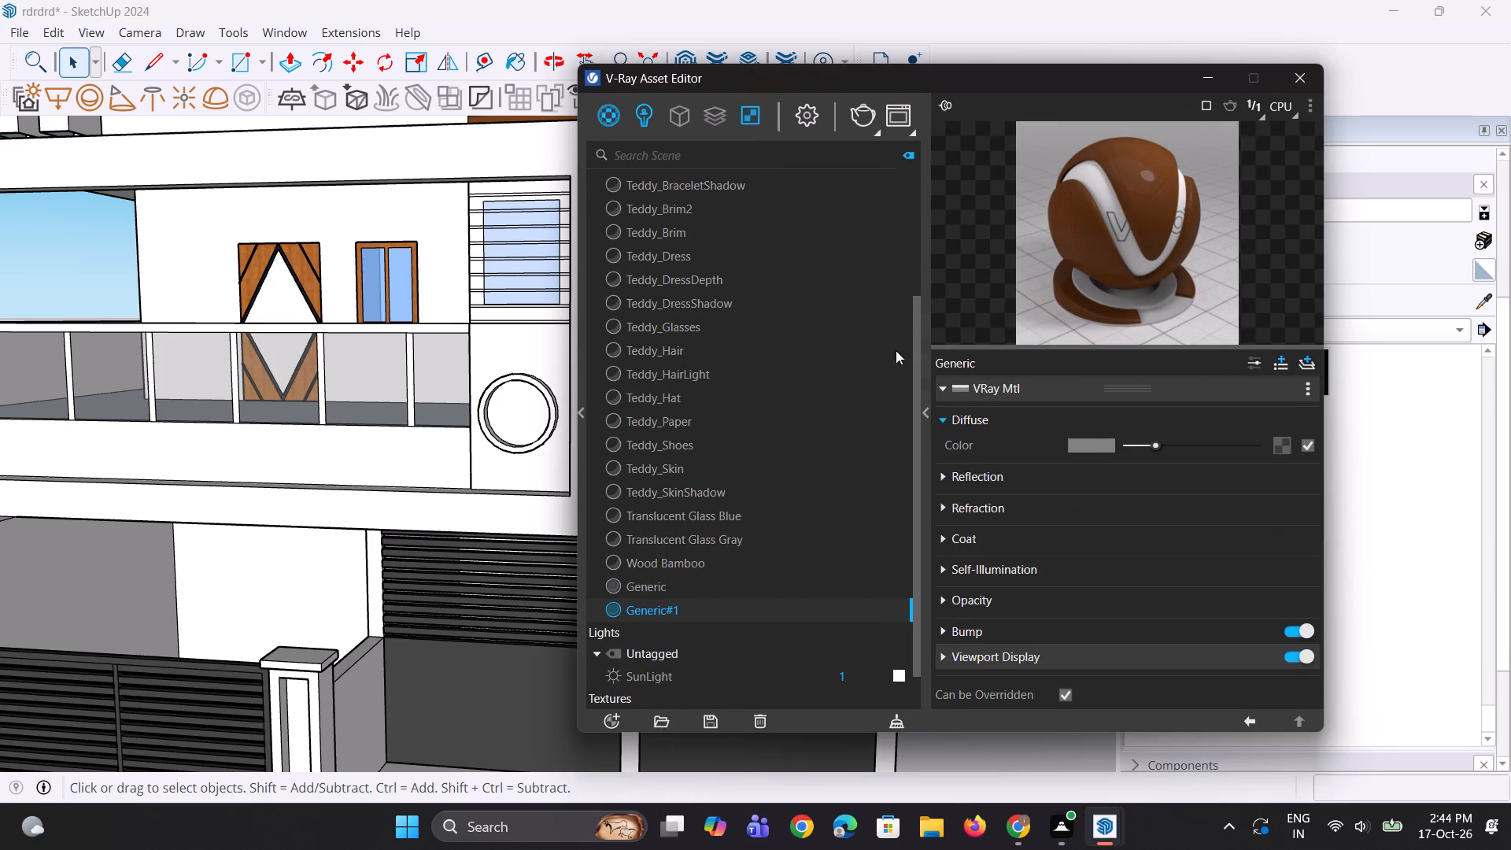
Darken the new material's diffuse colour to a dark grey.
click(1094, 440)
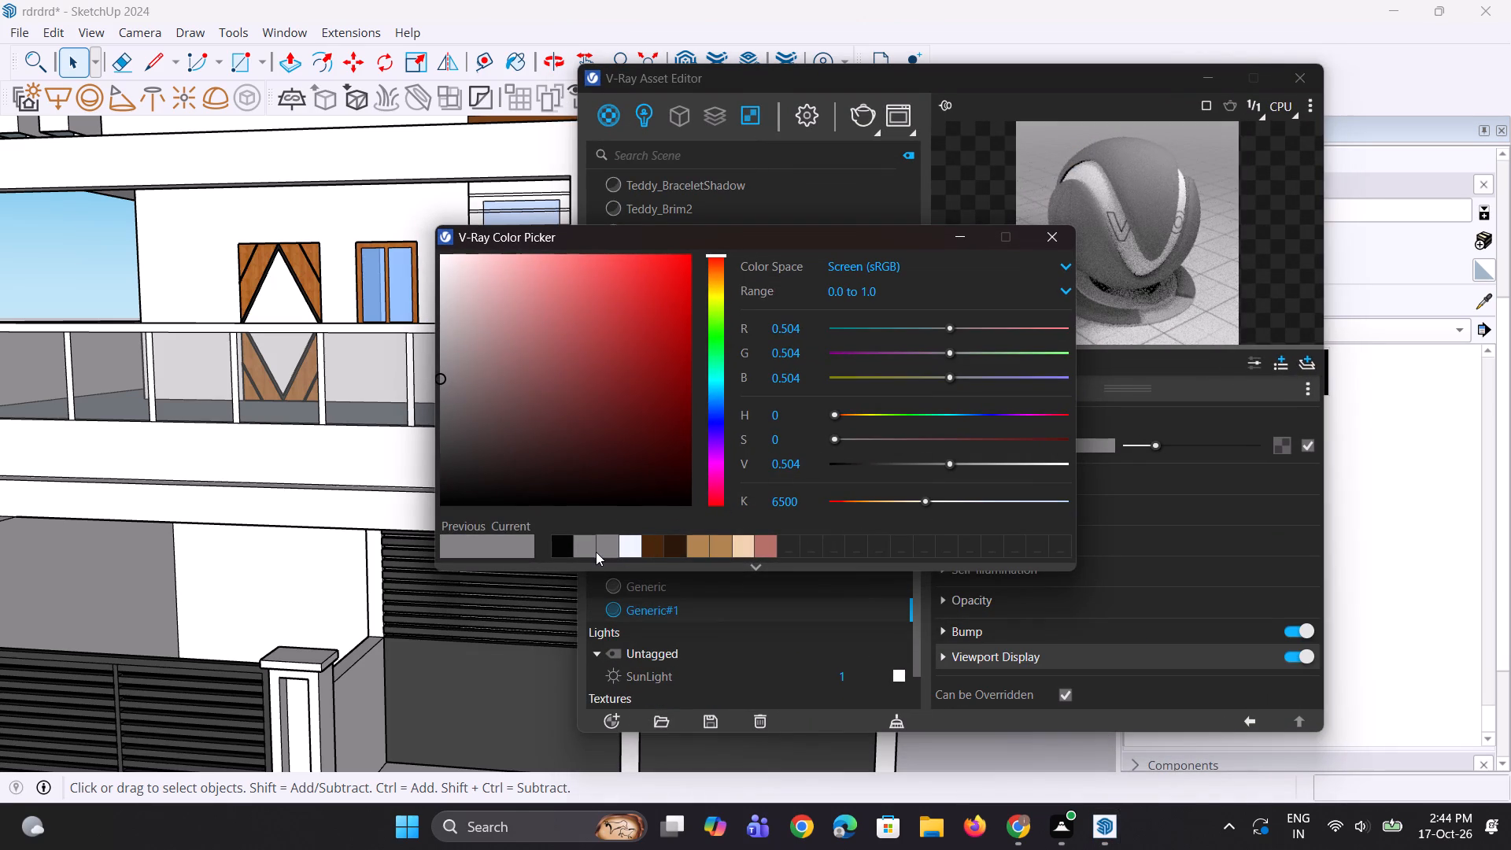
click(604, 550)
click(955, 236)
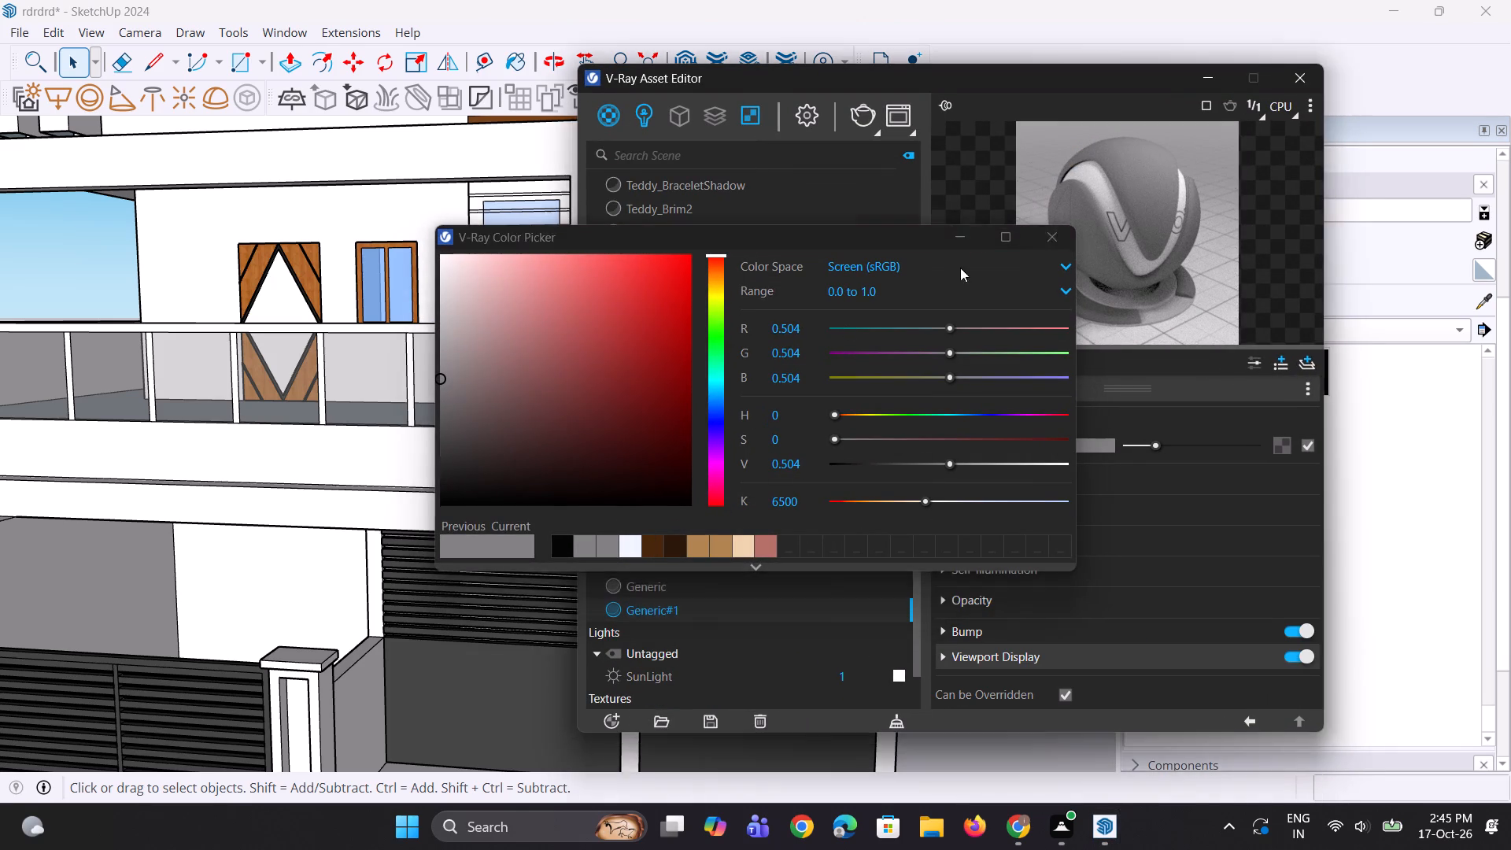
drag(1158, 445, 1152, 443)
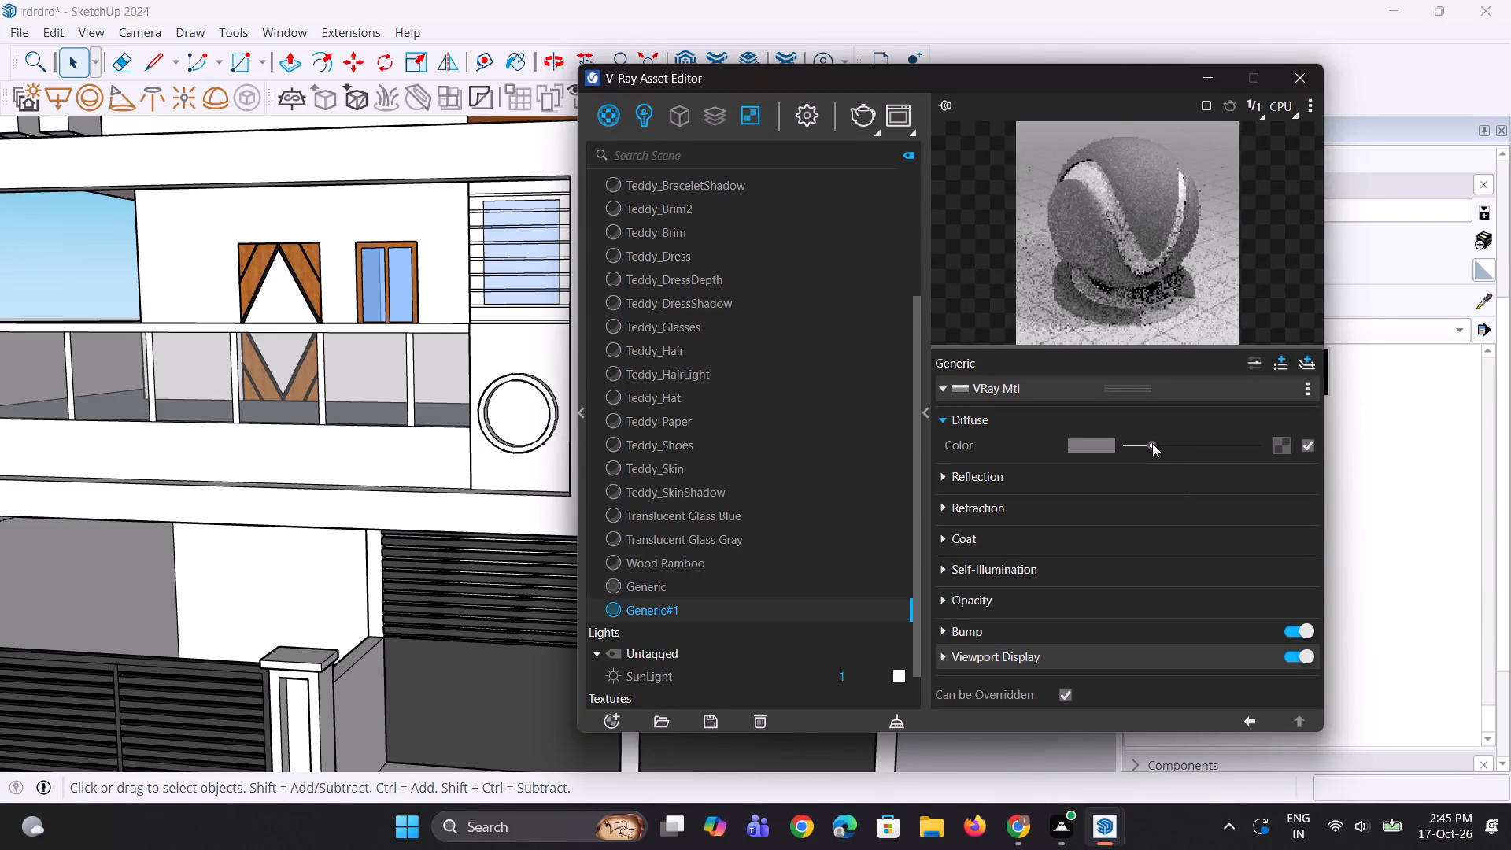
drag(1152, 443, 1149, 443)
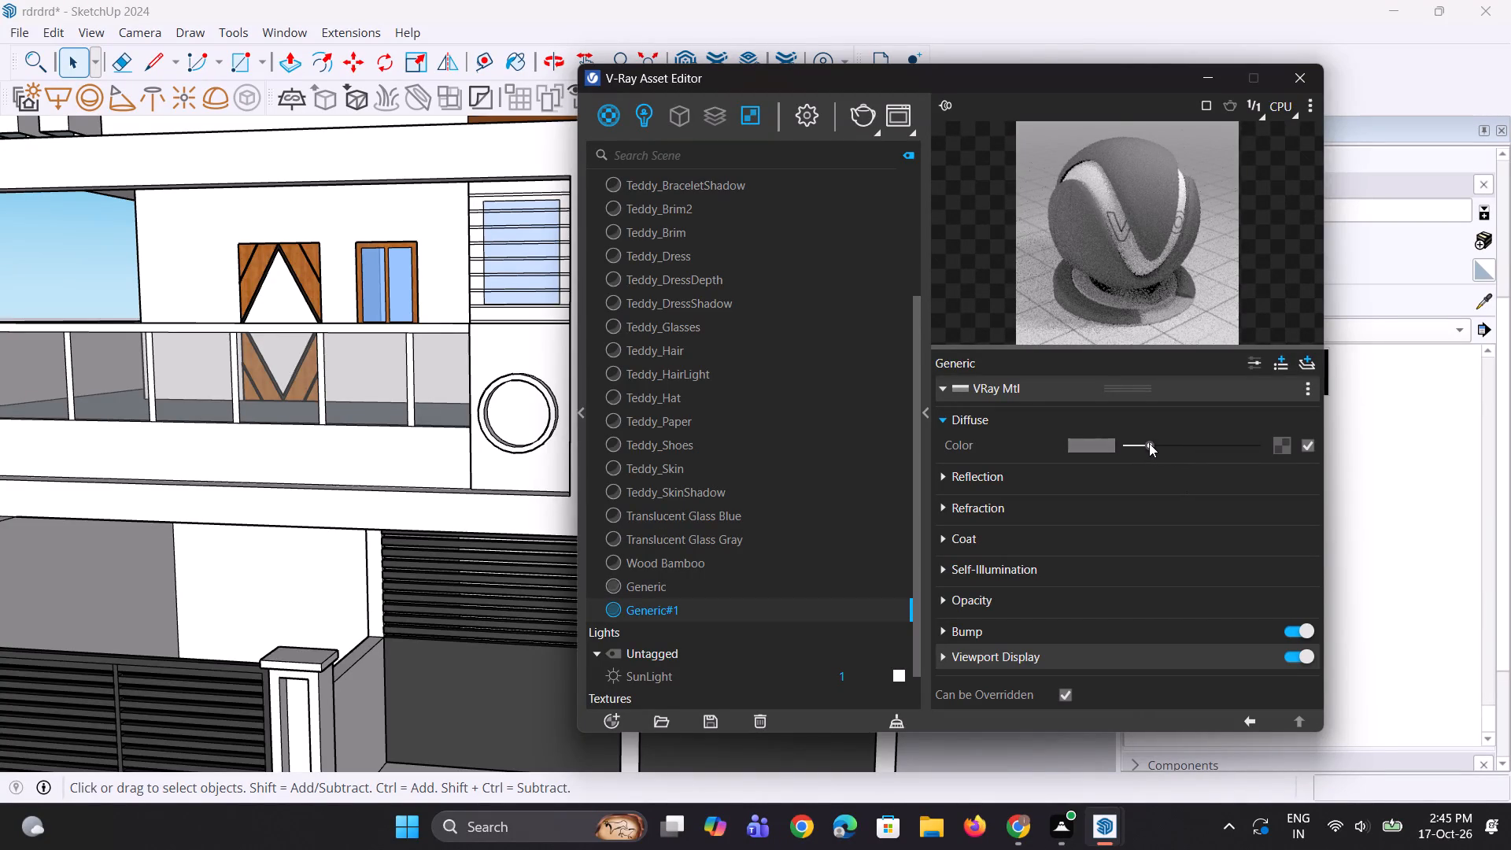
drag(1149, 443, 1147, 443)
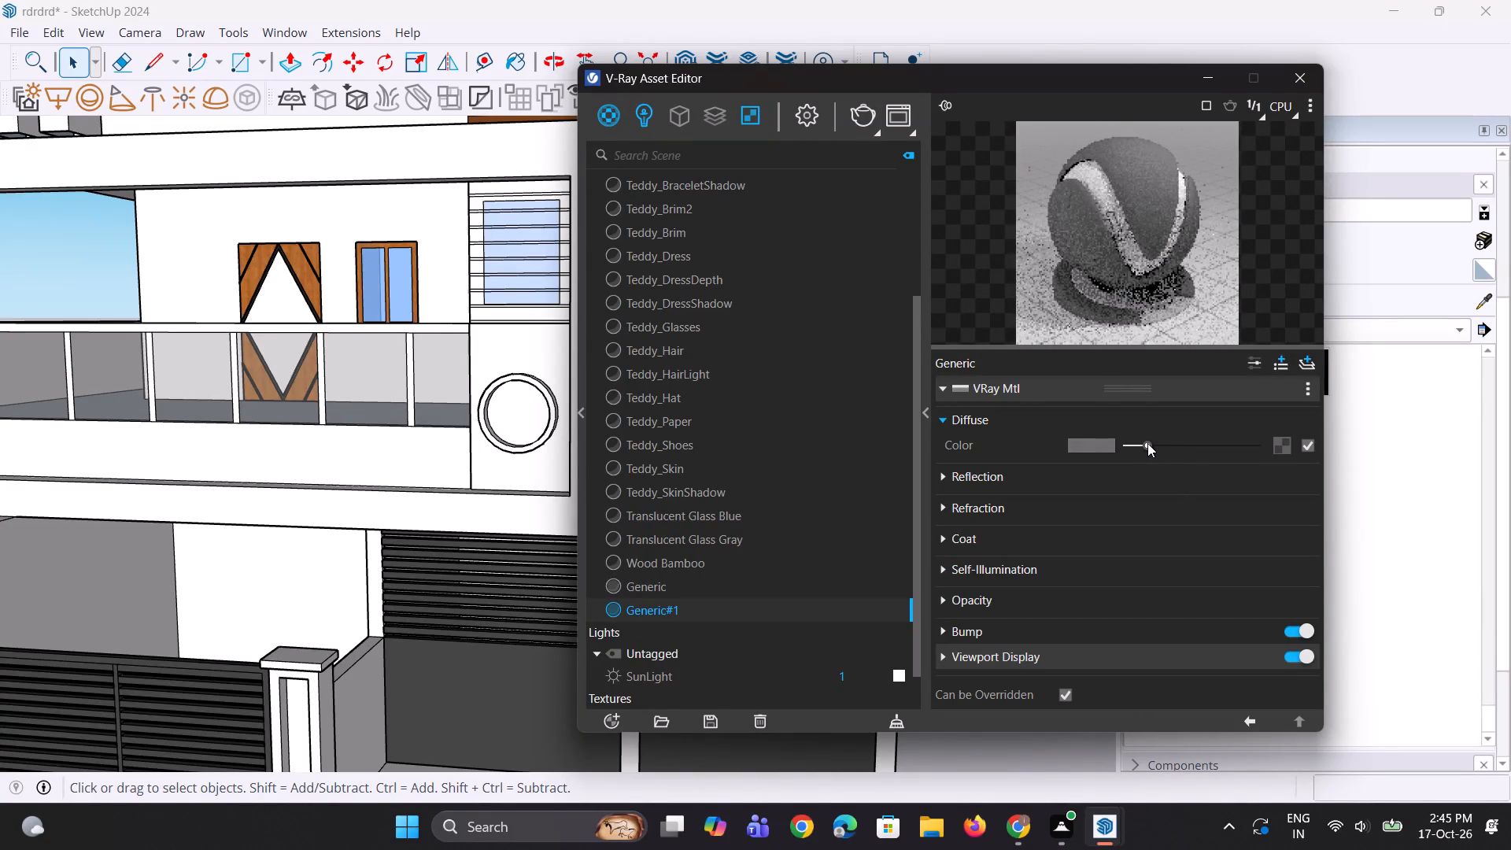
drag(1147, 443, 1144, 443)
double_click(1140, 260)
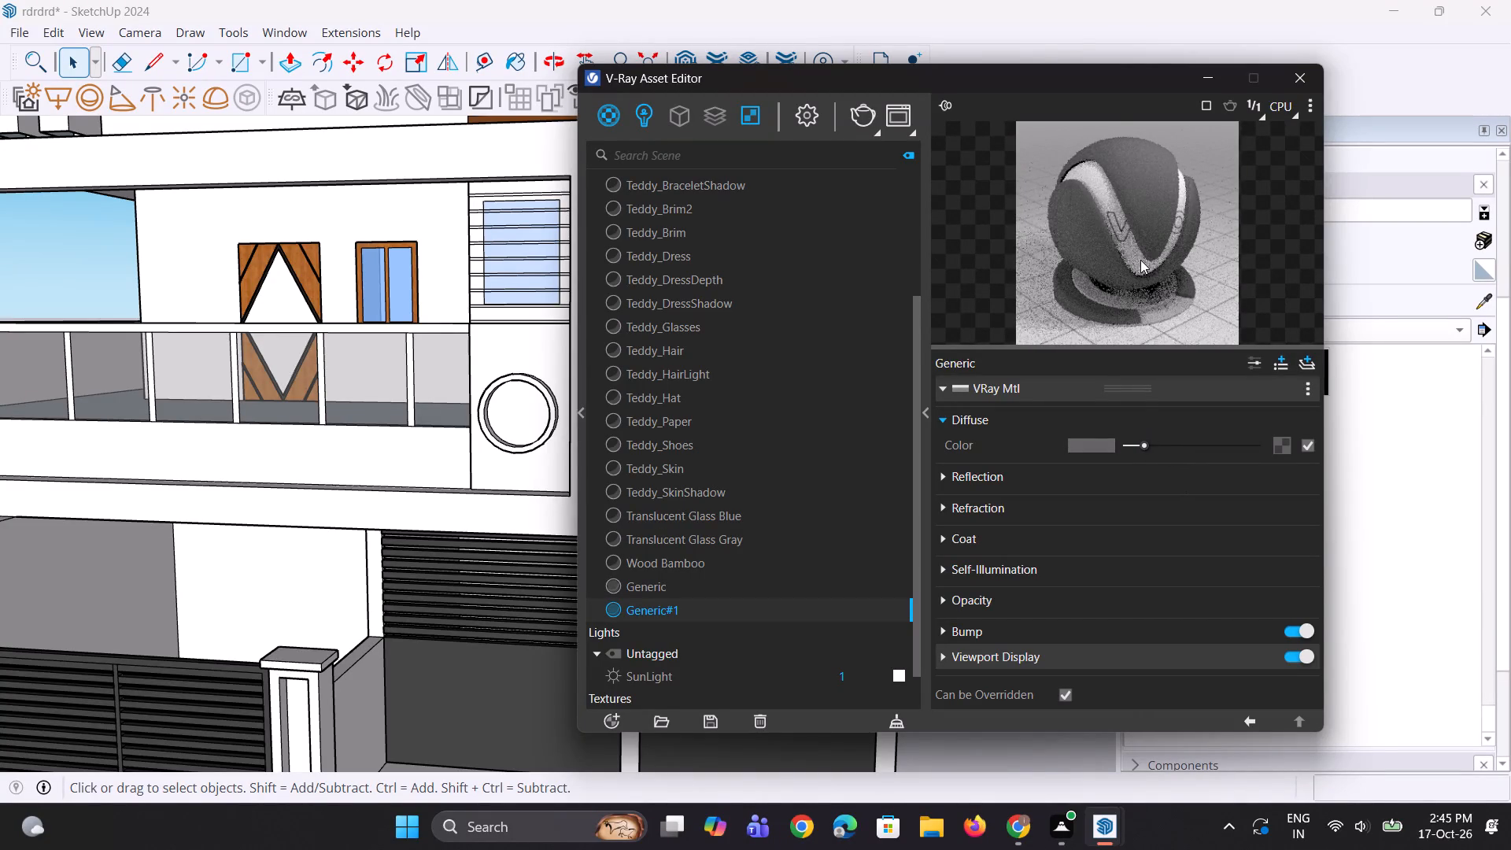
click(1206, 80)
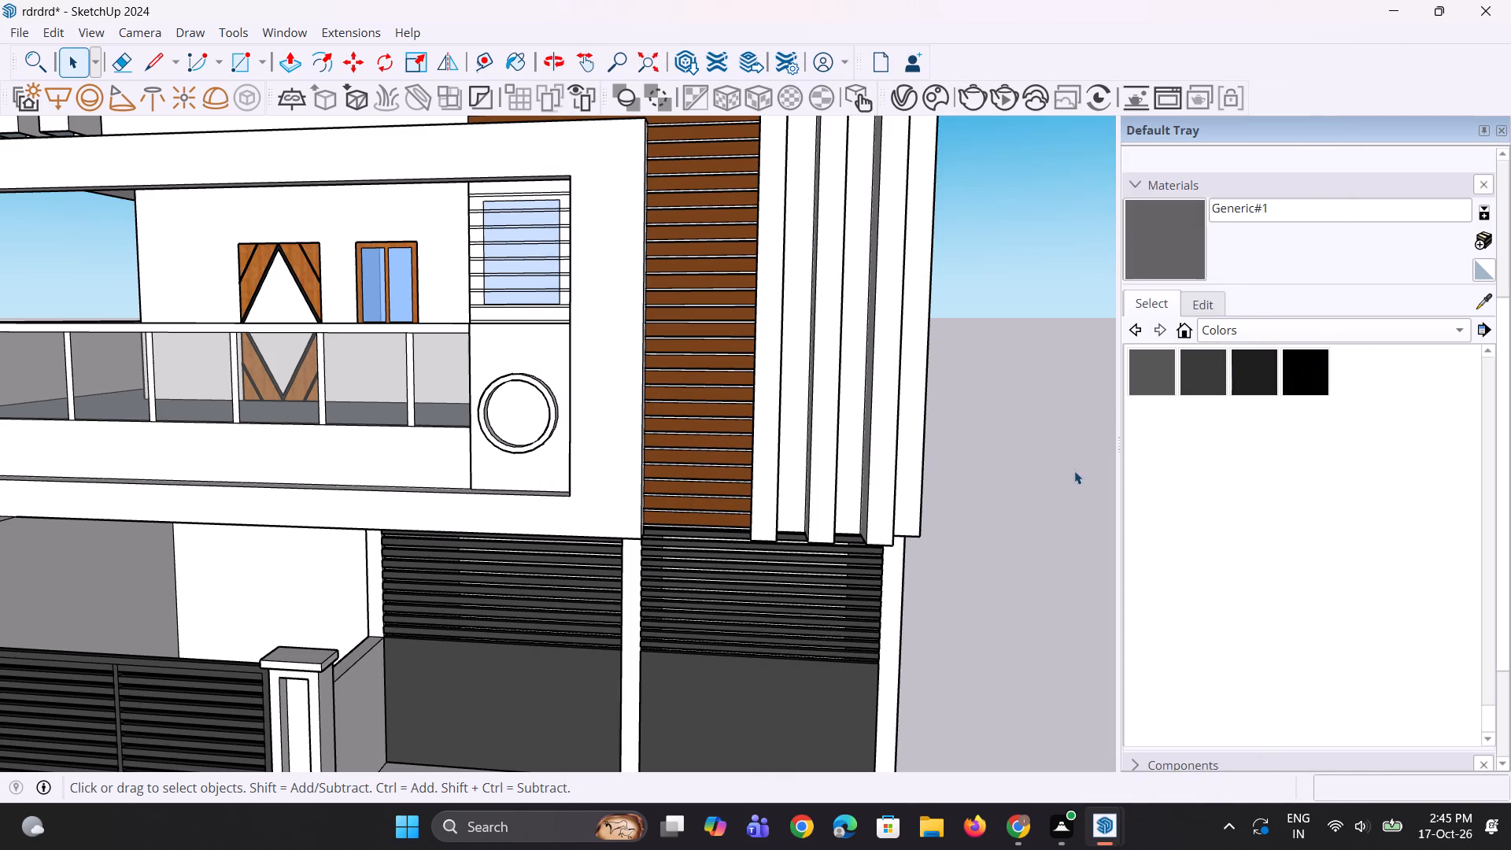
Raise the new grey material's reflection colour to a mid grey and set its reflection glossiness to 0.95.
click(905, 105)
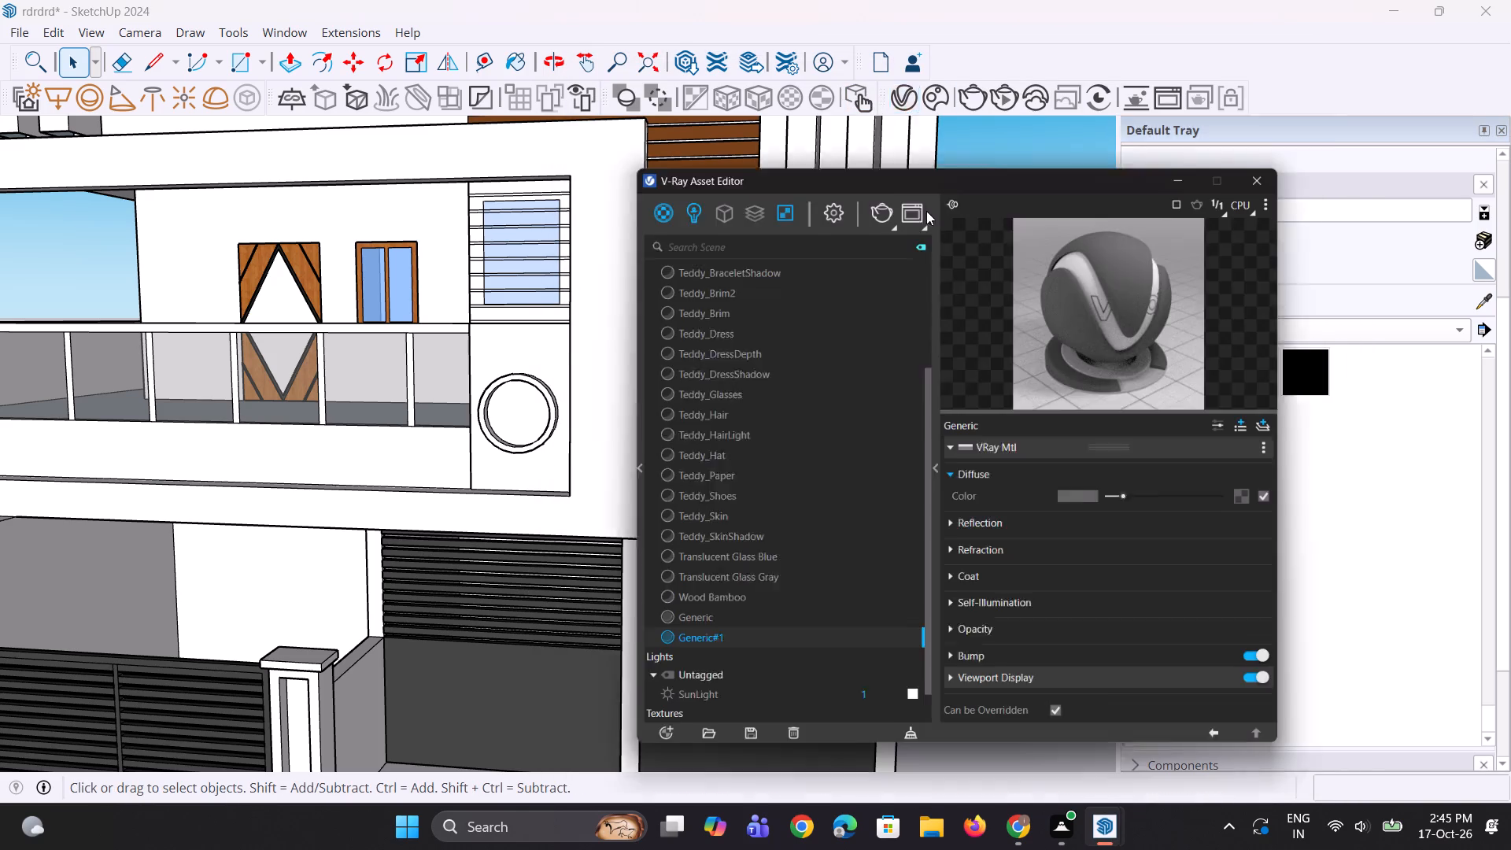
click(1025, 486)
drag(1125, 504, 1147, 507)
drag(1103, 530, 1024, 534)
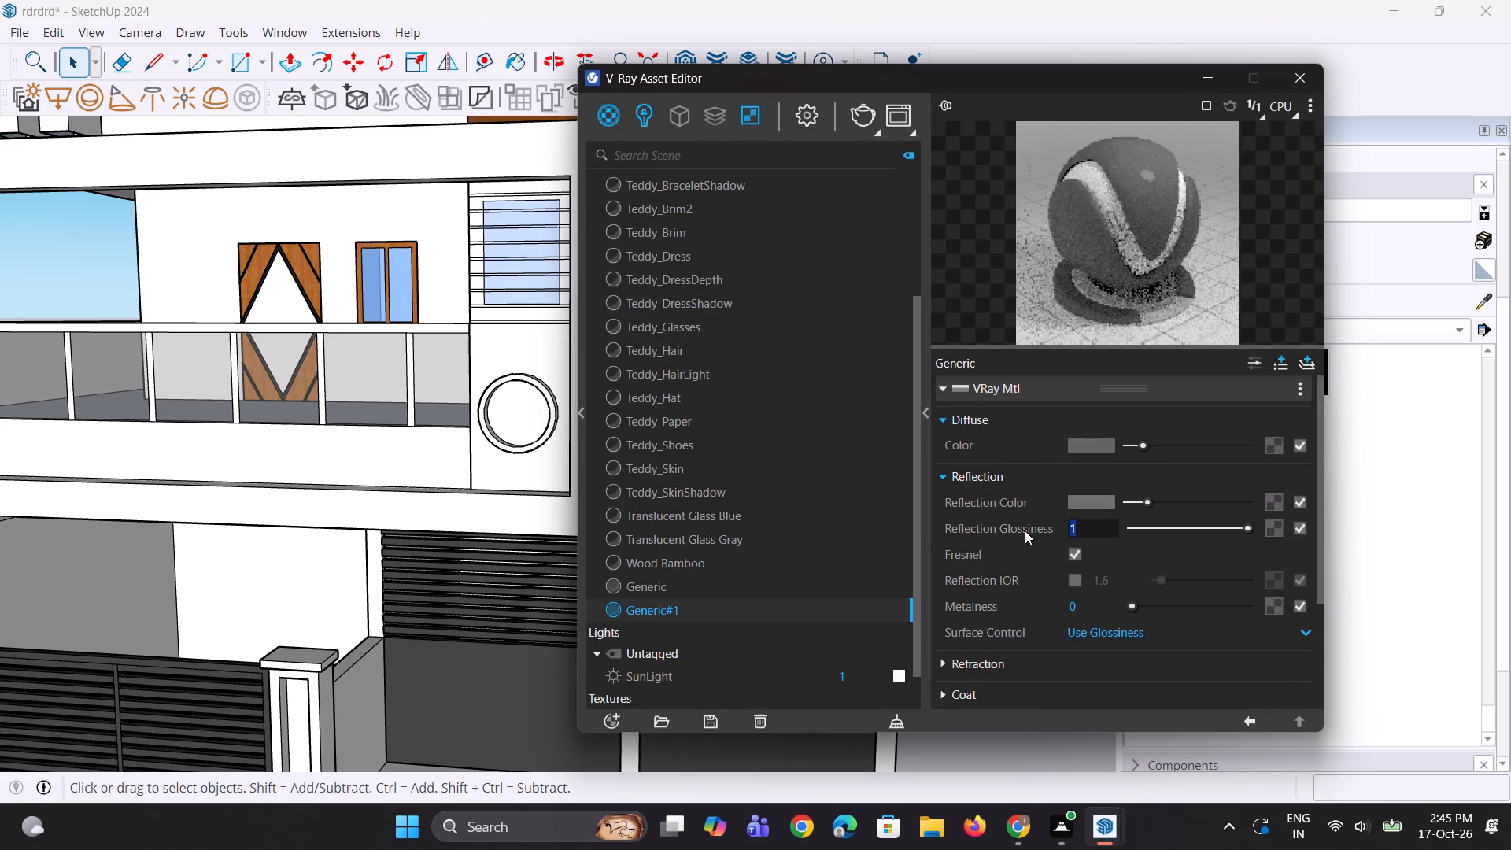
text(0.95)
key(Return)
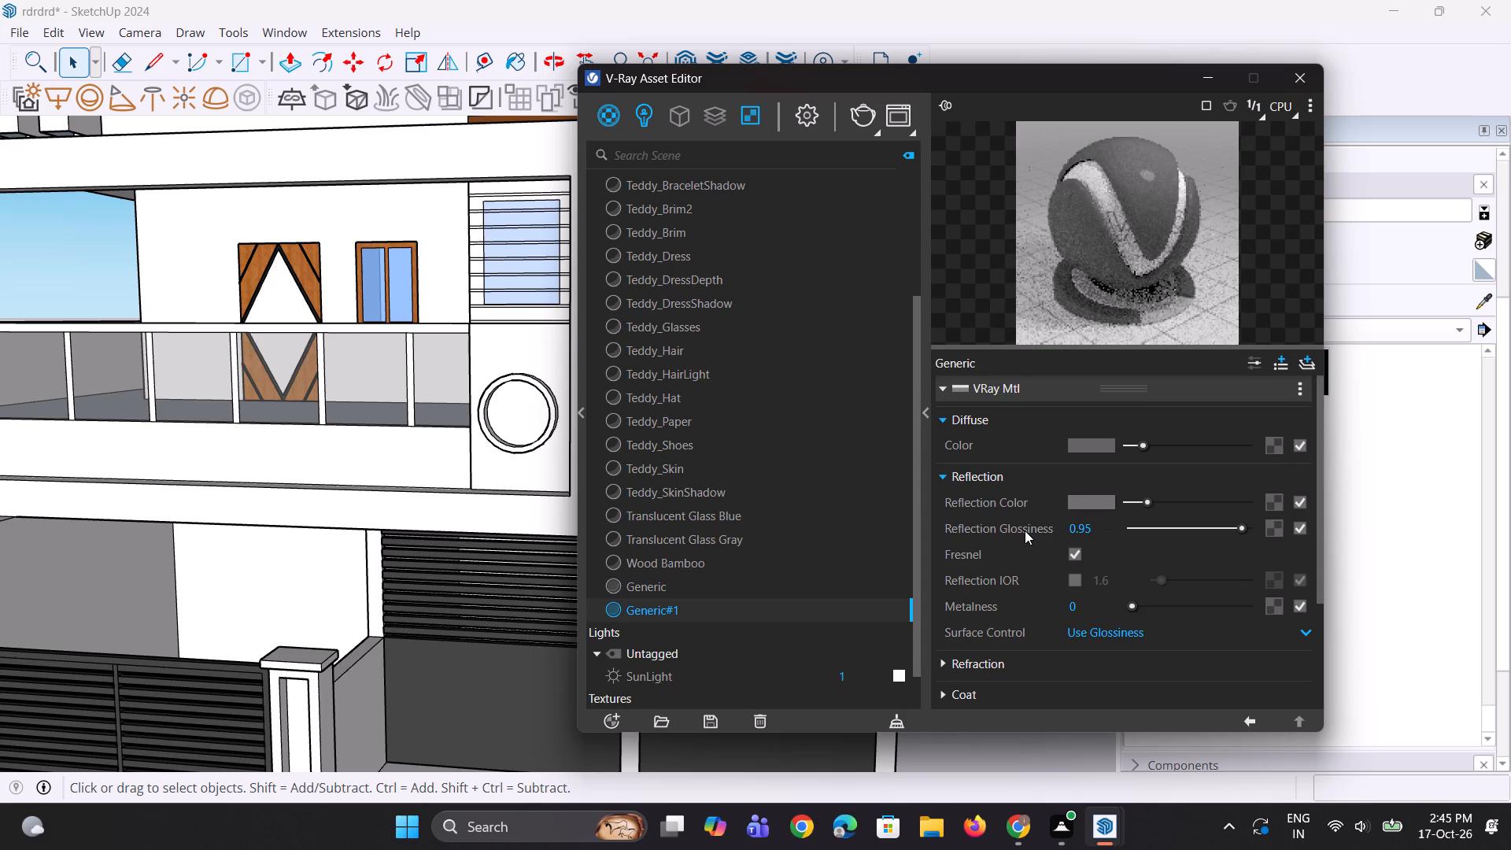
Paint the wall strips behind the tall vertical fins at the house's right end with the dark grey Generic#1 material.
double_click(1163, 227)
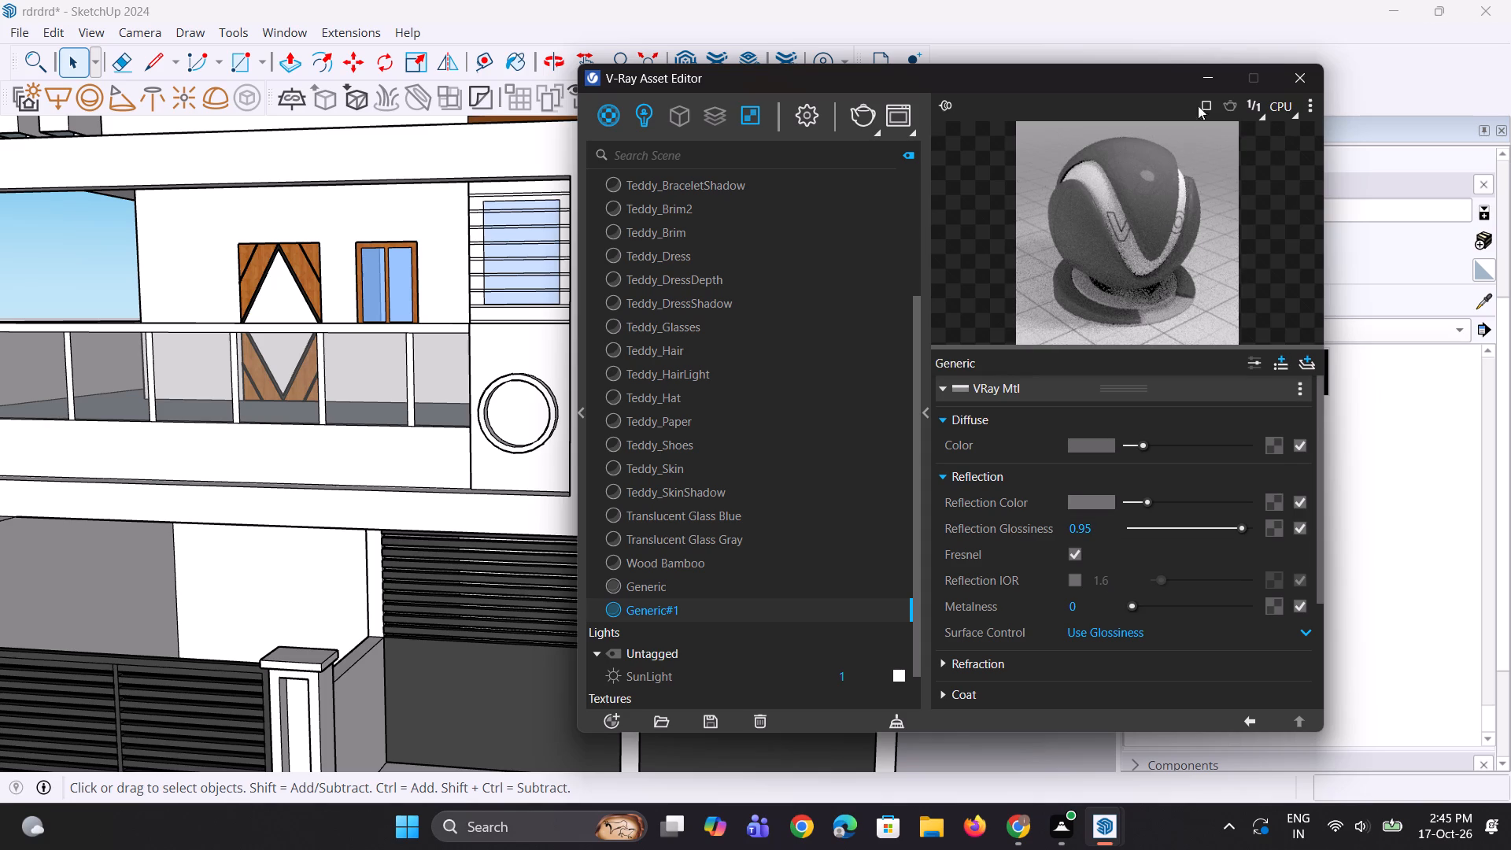
click(1206, 69)
click(1136, 245)
scroll(797, 519, up, 1)
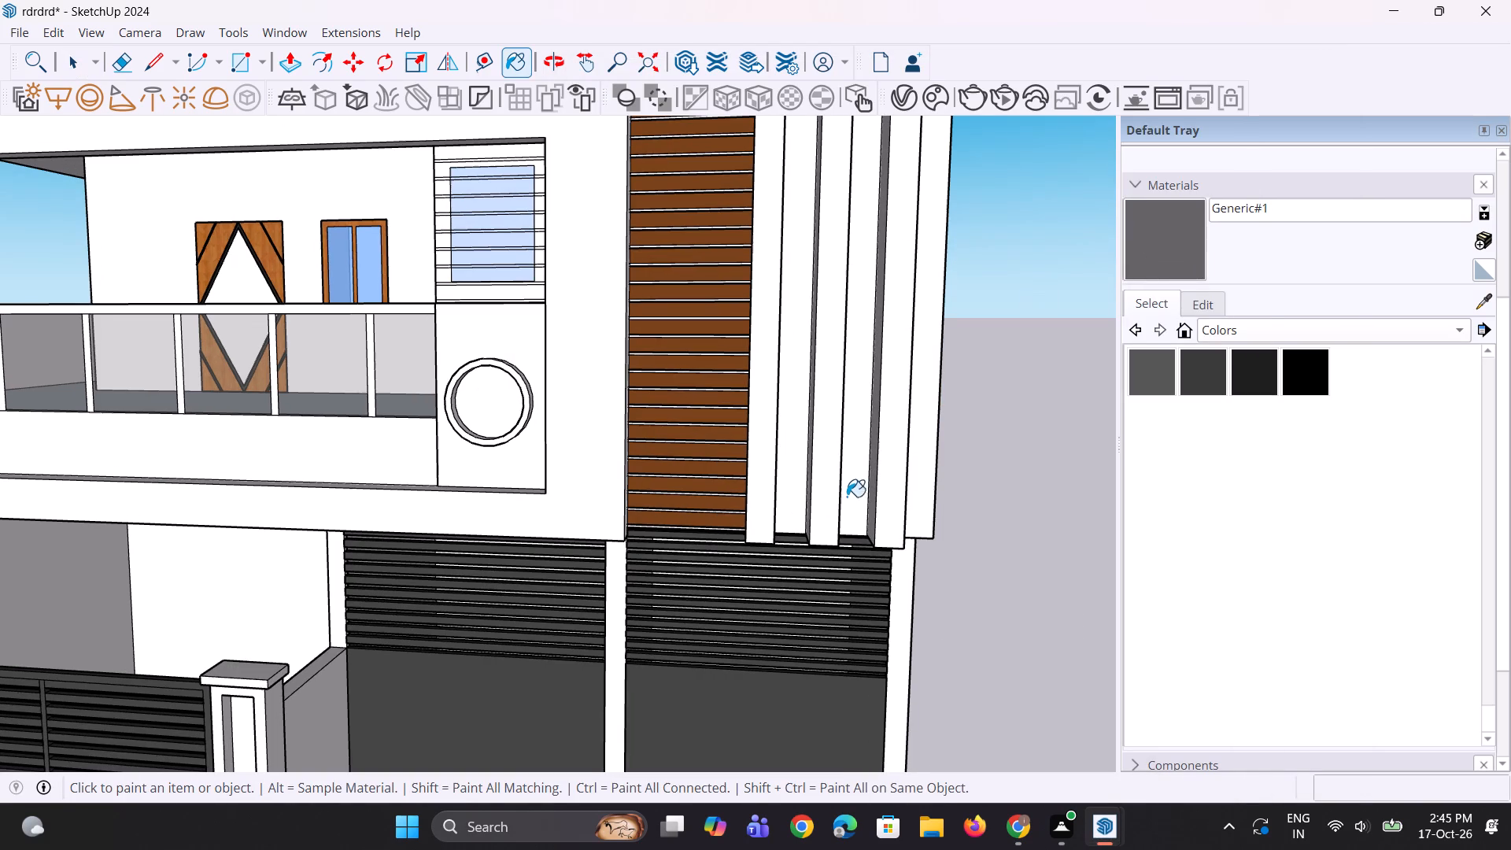
click(854, 479)
Paint the front face of the large rectangular frame around the first-floor balcony with Generic#1.
scroll(786, 515, down, 5)
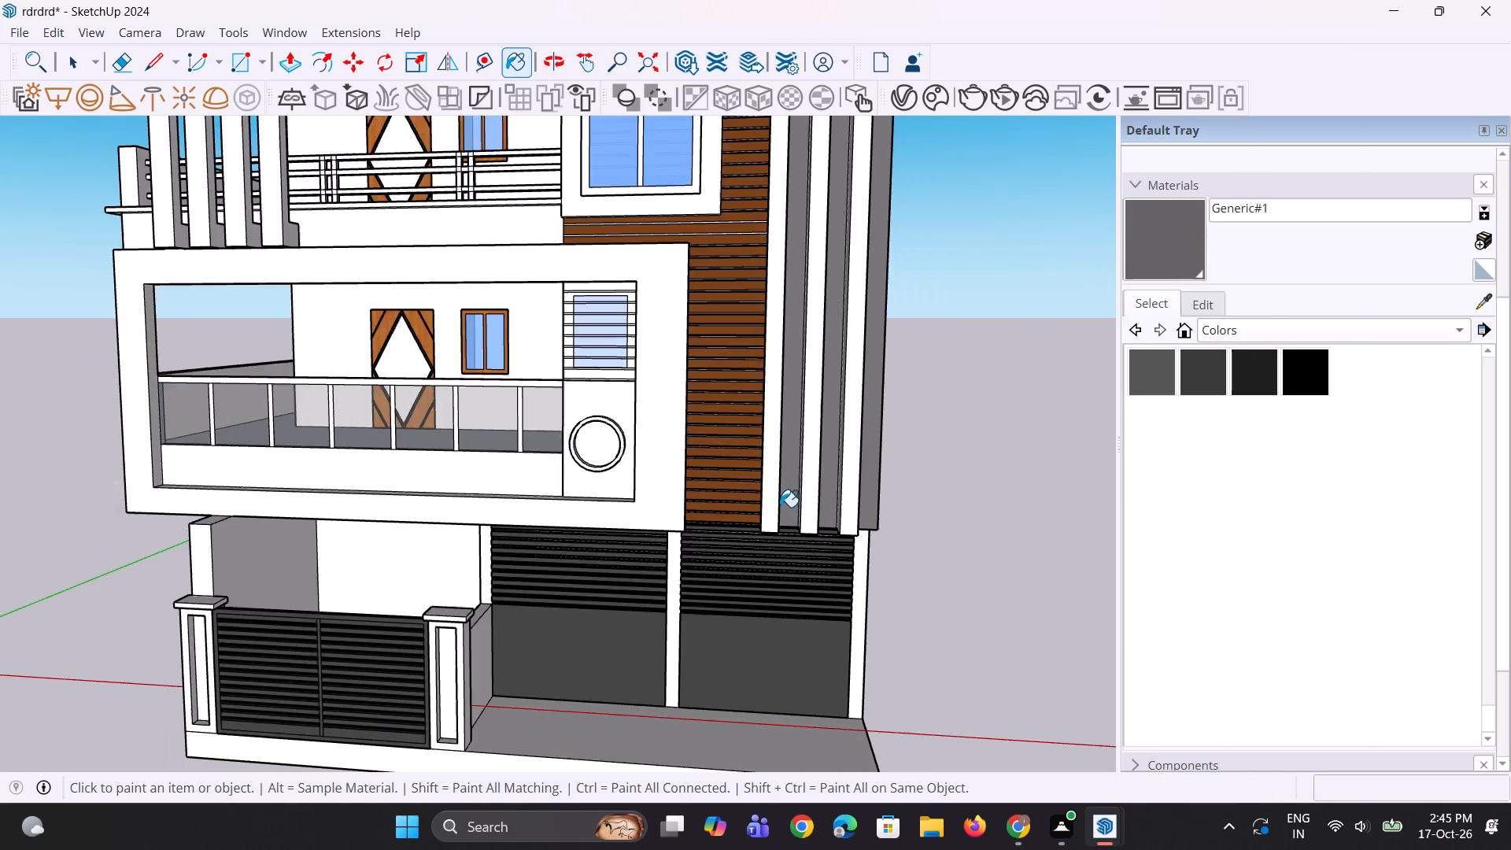
scroll(780, 507, down, 4)
middle_drag(789, 524, 764, 442)
scroll(752, 440, down, 12)
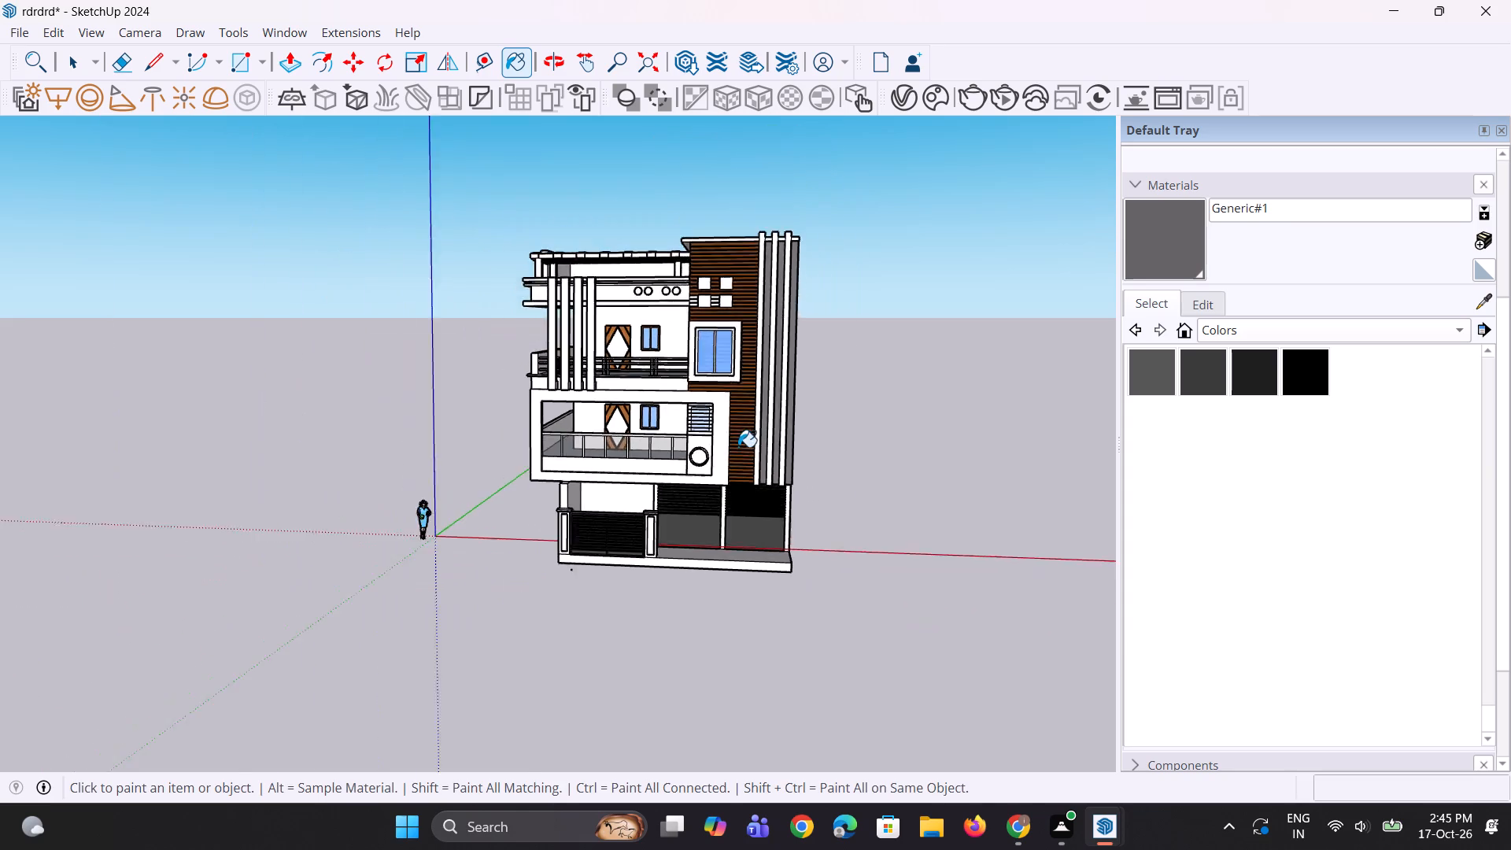
scroll(738, 447, down, 3)
scroll(653, 497, up, 2)
scroll(733, 468, up, 4)
click(737, 464)
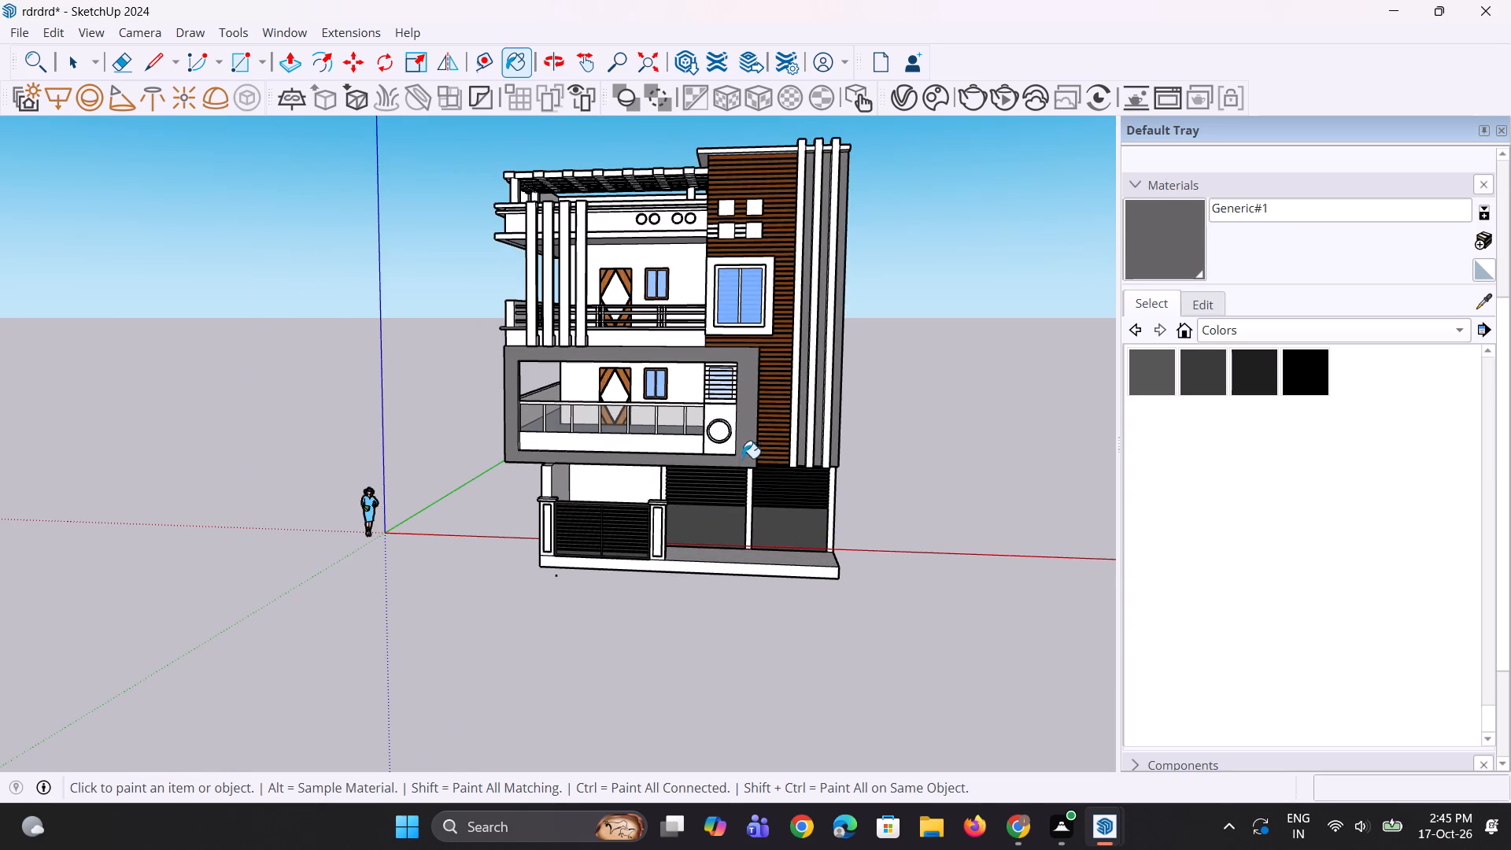
Paint the balcony frame's right and bottom inner faces with Generic#1, keeping the circular-window panel white.
scroll(658, 456, up, 3)
scroll(668, 464, down, 9)
middle_drag(695, 449, 741, 397)
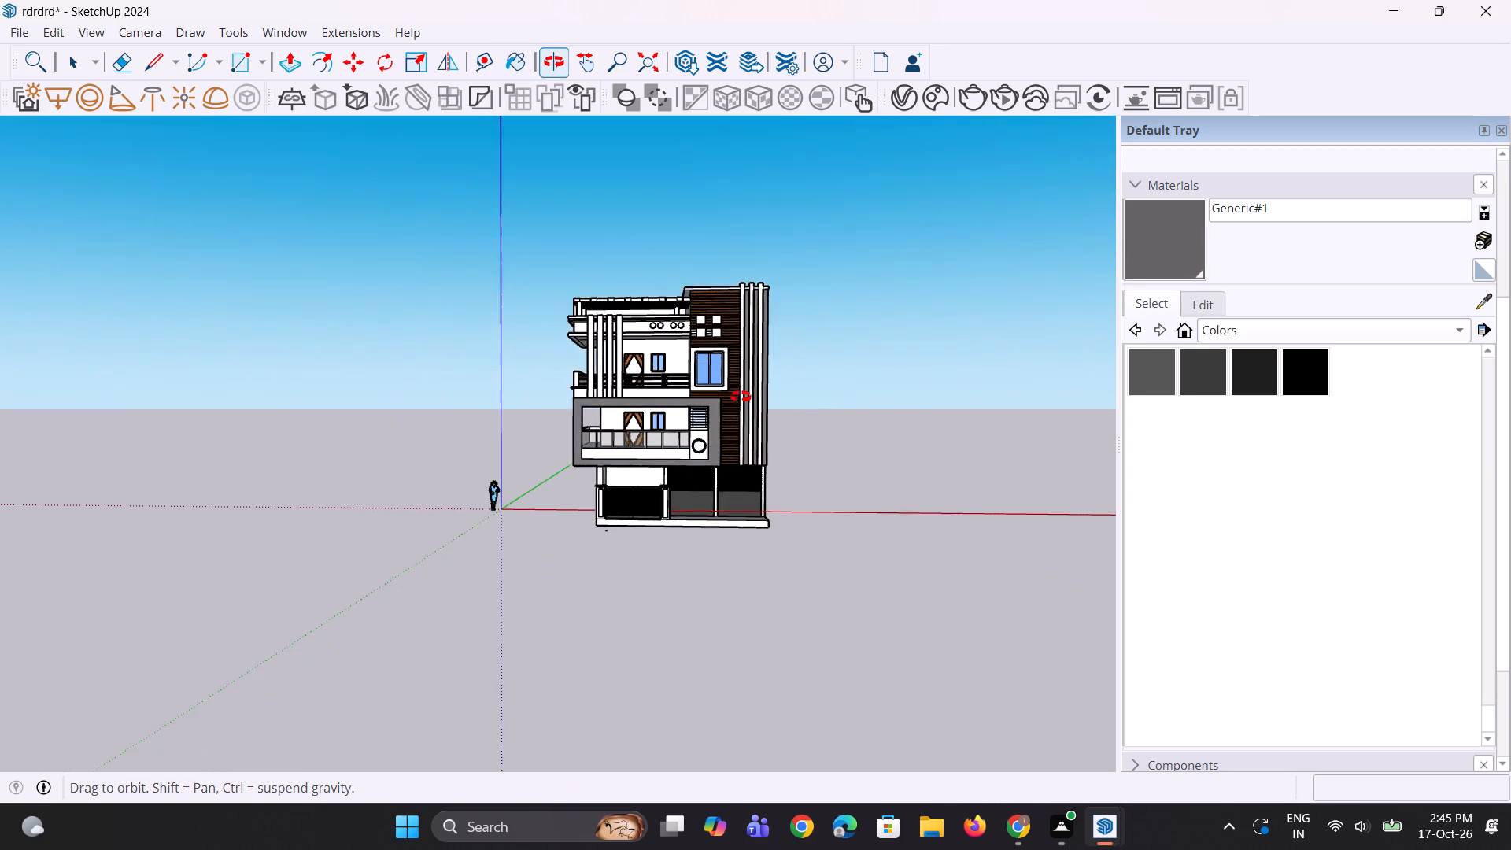
middle_drag(741, 397, 1007, 412)
scroll(663, 438, up, 9)
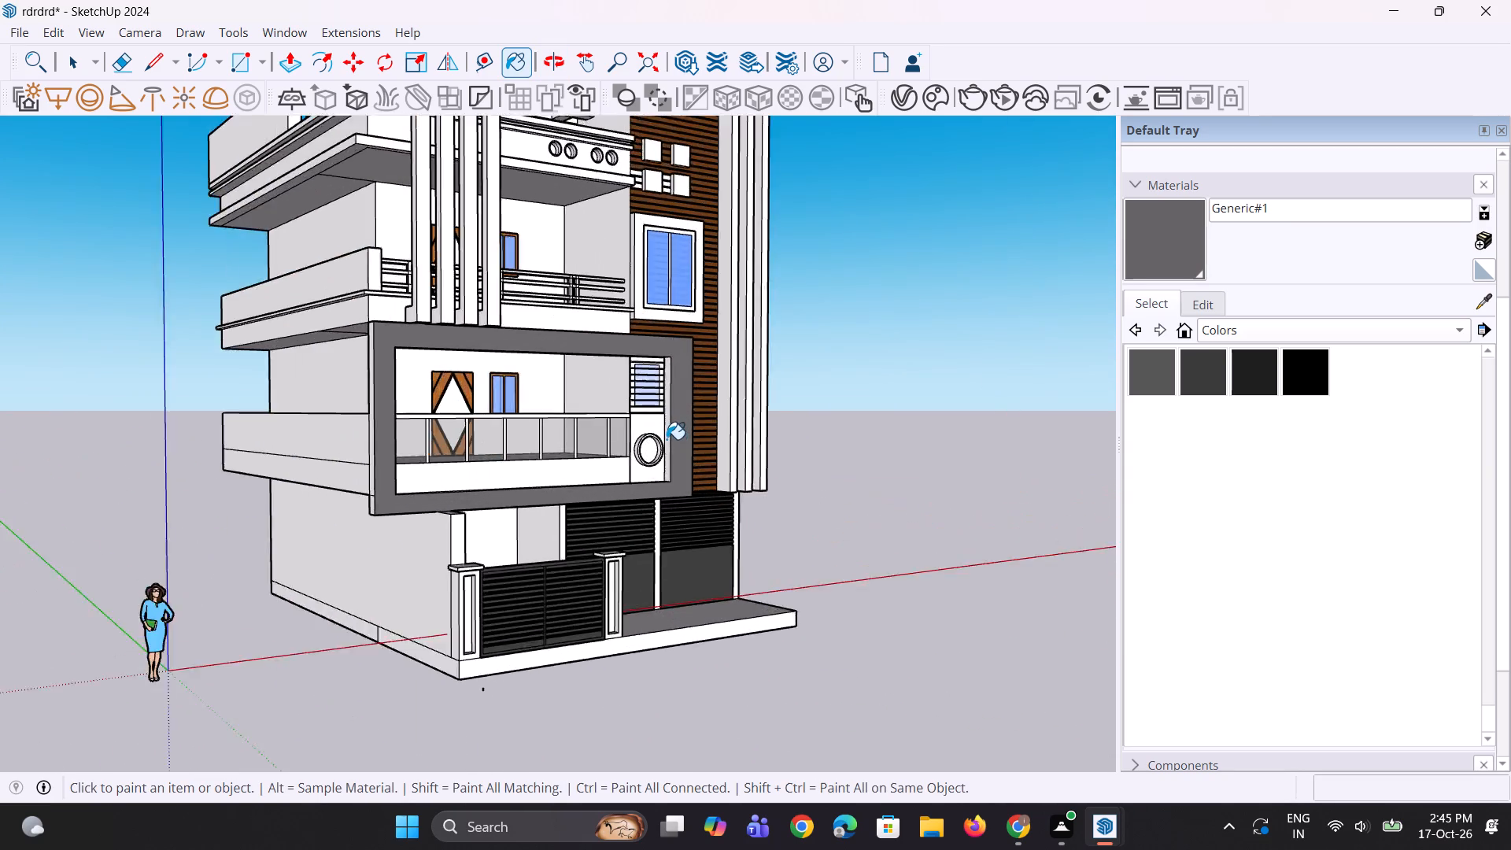
scroll(667, 439, up, 3)
click(669, 431)
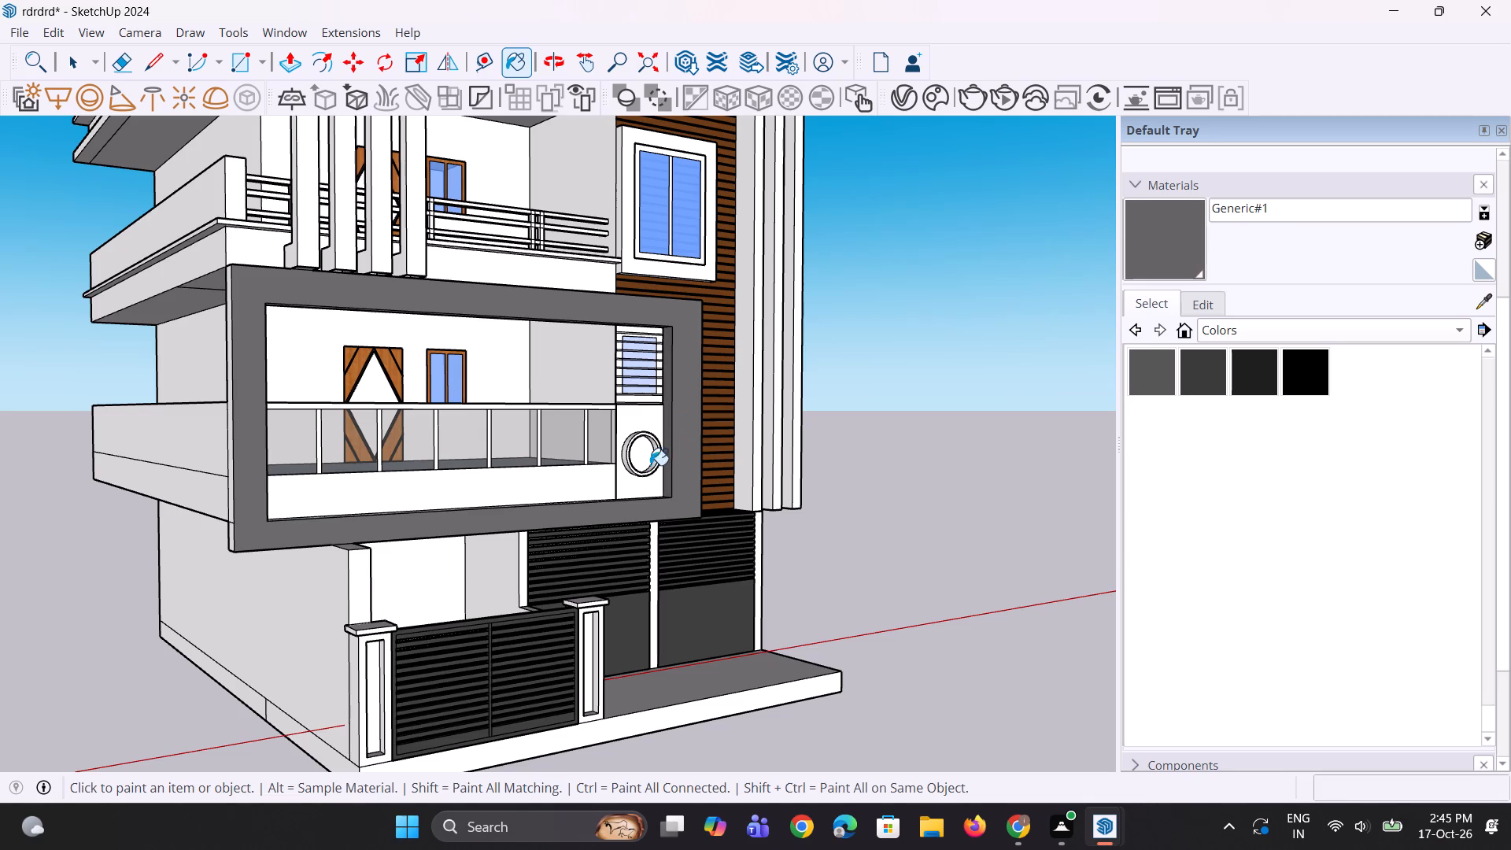
middle_drag(645, 471, 630, 529)
scroll(627, 504, up, 5)
click(641, 493)
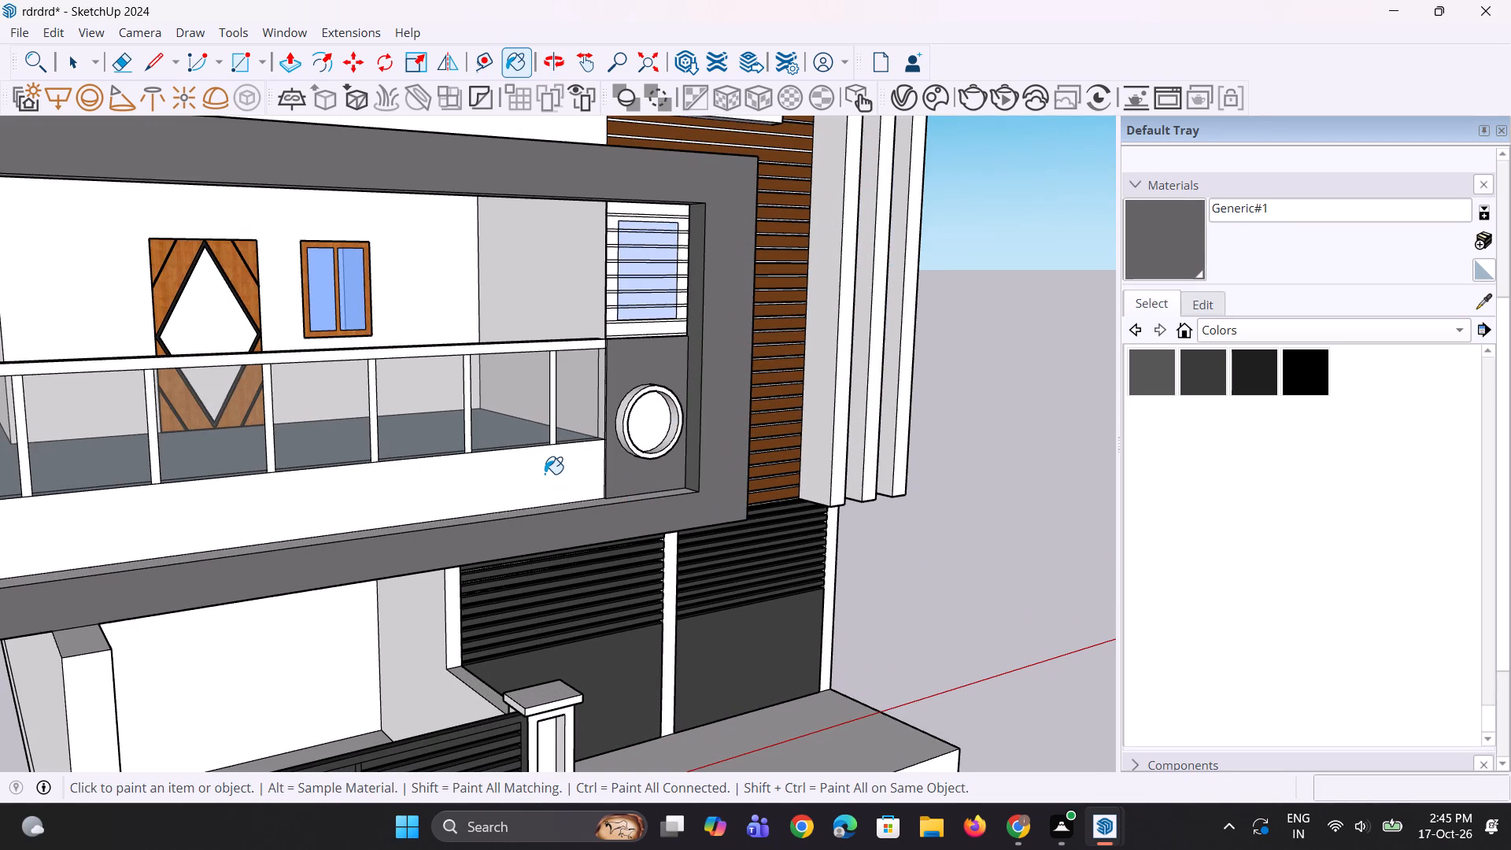
key(ctrl+z)
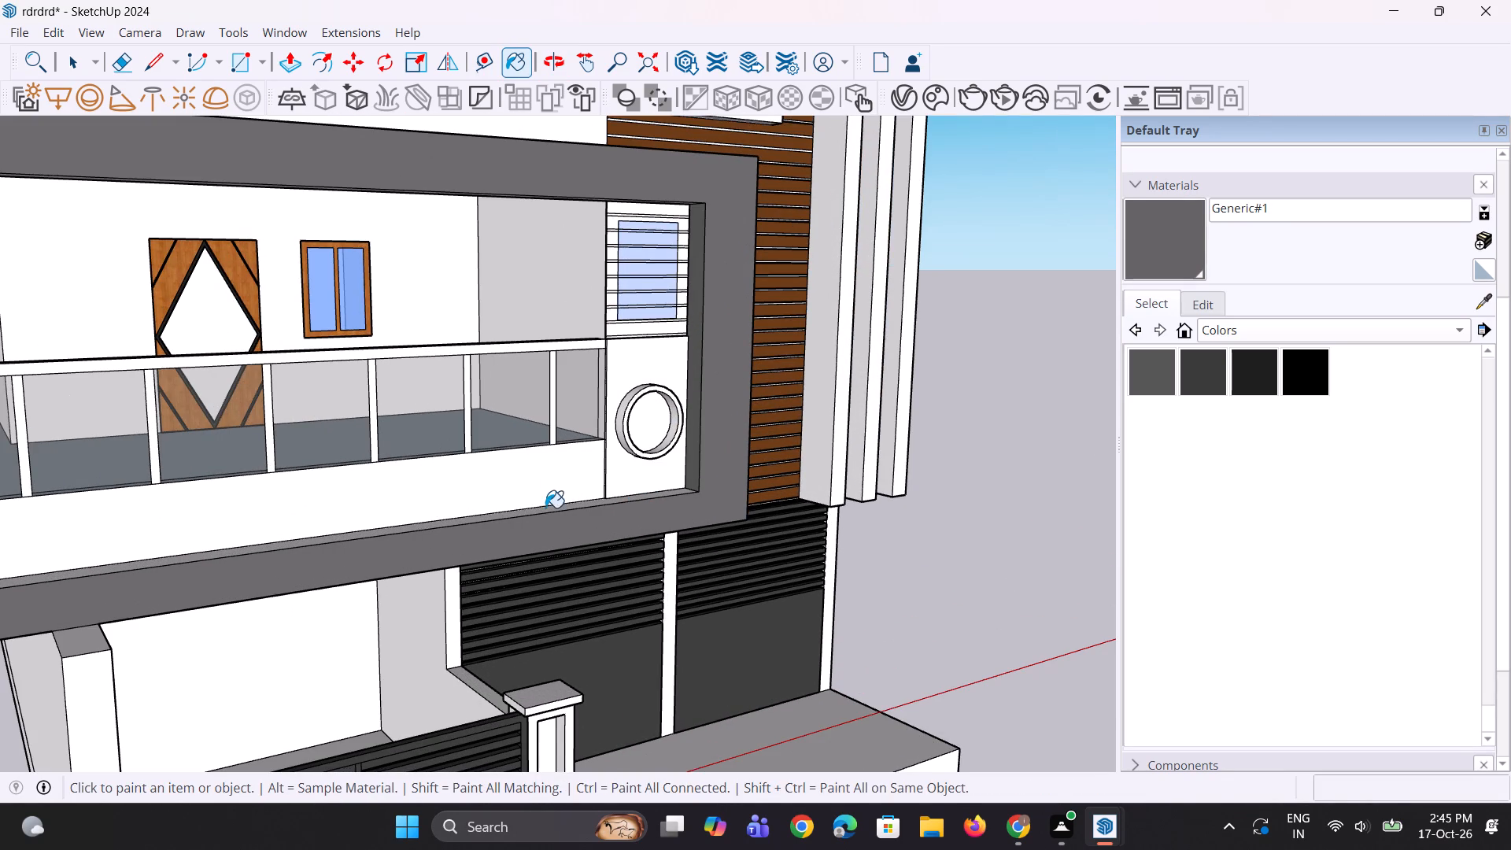
scroll(542, 512, up, 6)
click(541, 512)
Paint the balcony frame's left and top inner faces with Generic#1.
scroll(613, 497, down, 10)
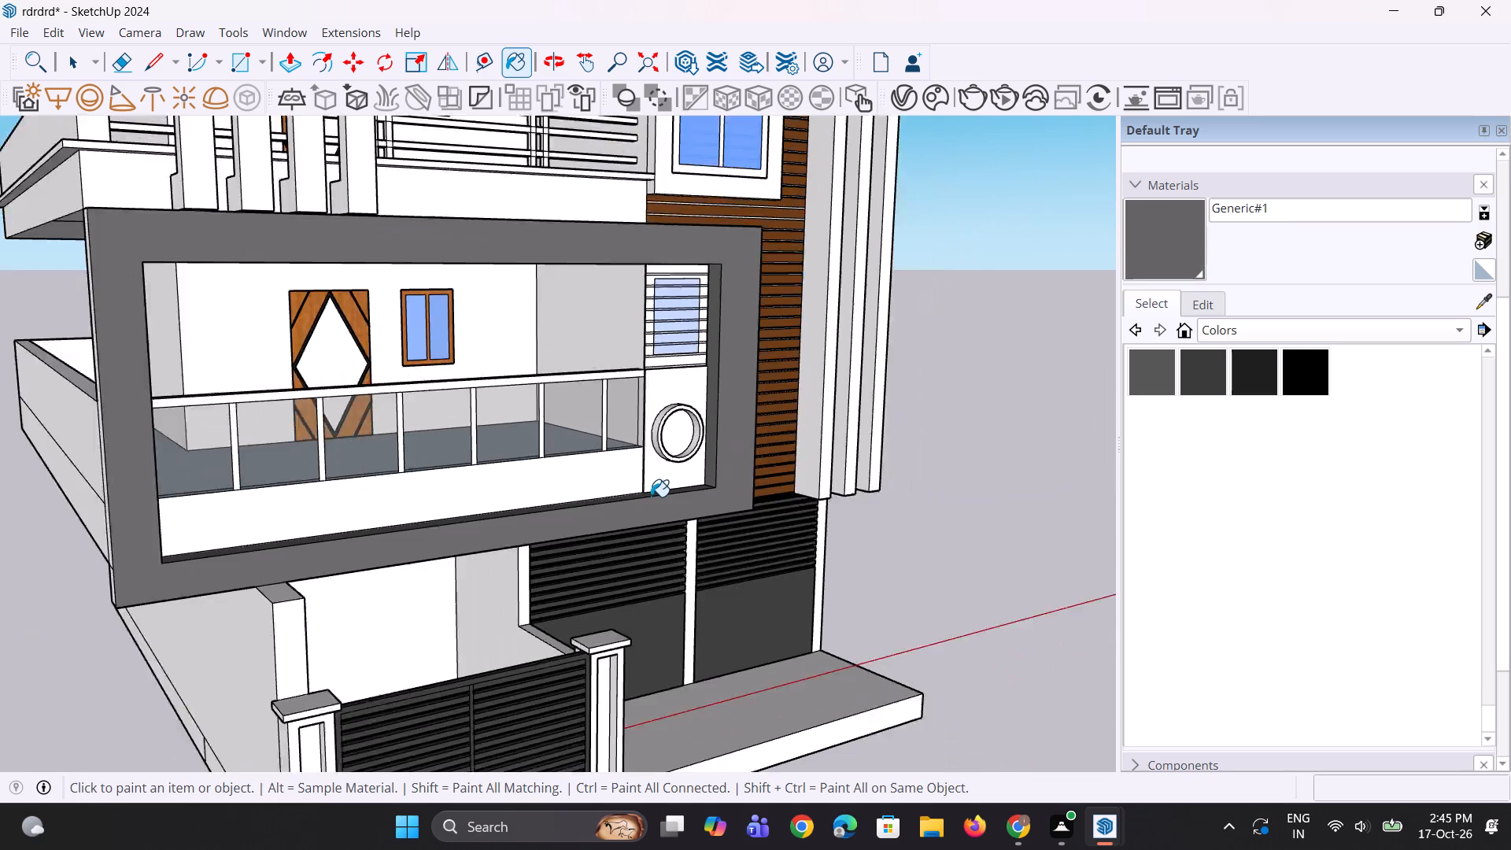
scroll(651, 497, down, 1)
middle_drag(603, 503, 146, 527)
scroll(281, 476, up, 5)
click(298, 447)
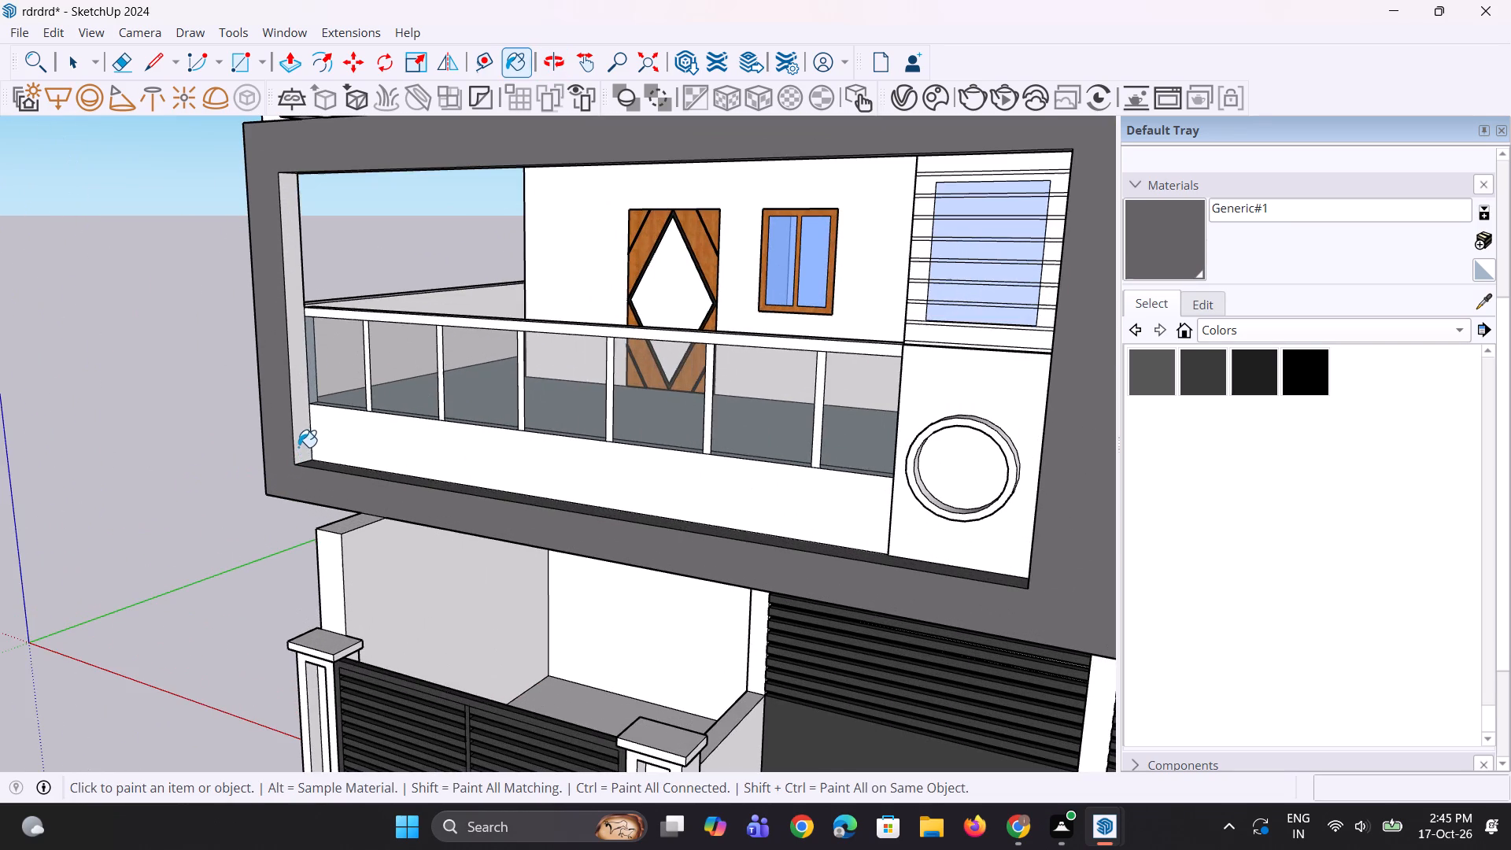
scroll(309, 519, down, 5)
middle_drag(424, 504, 665, 238)
scroll(645, 335, up, 3)
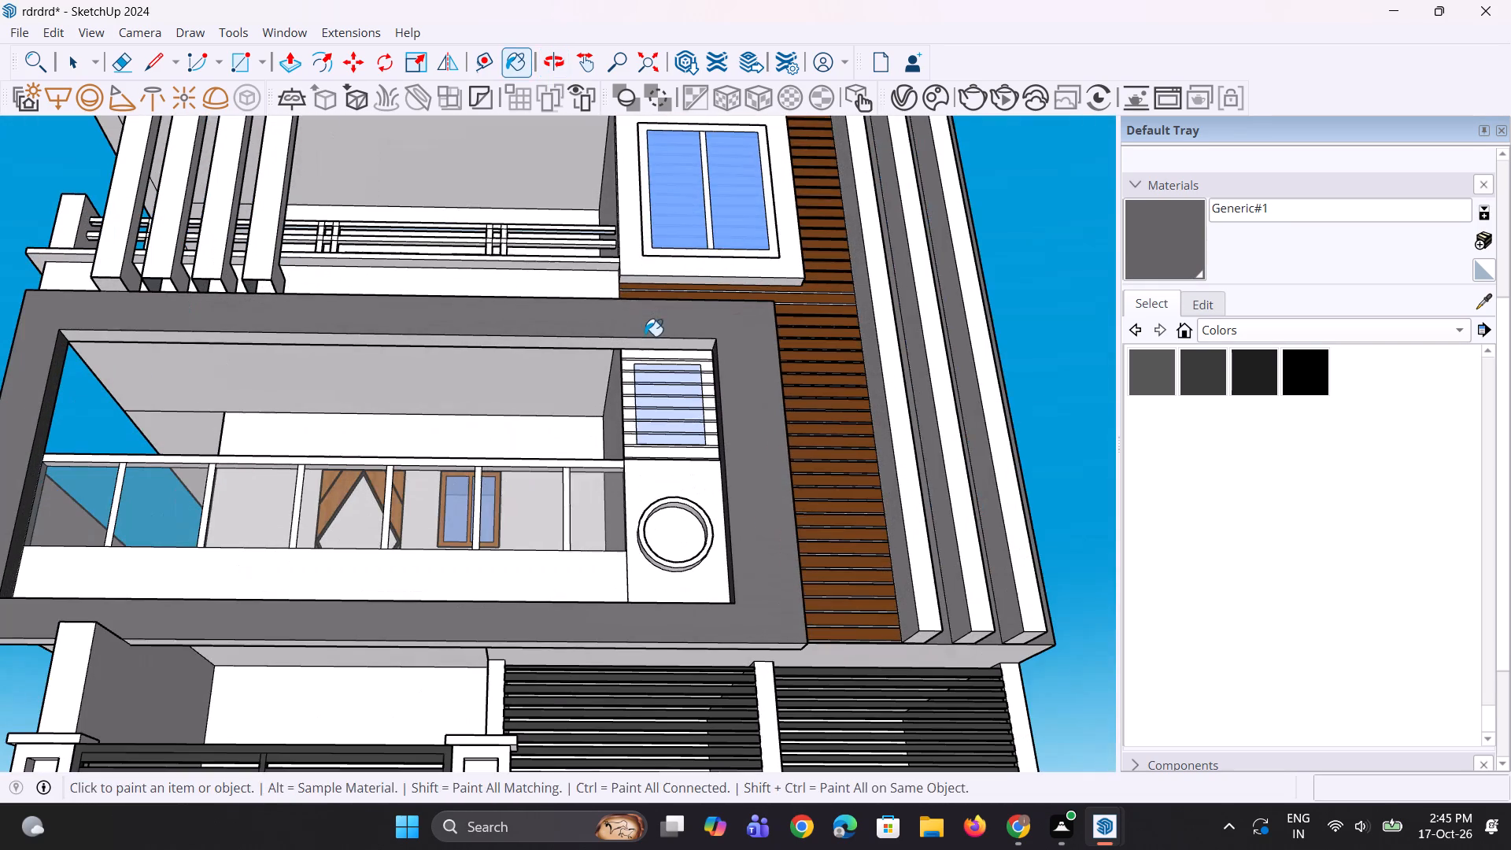
click(652, 344)
Paint the balcony frame's outer left side and underside with Generic#1.
scroll(631, 357, down, 5)
middle_drag(375, 362, 410, 471)
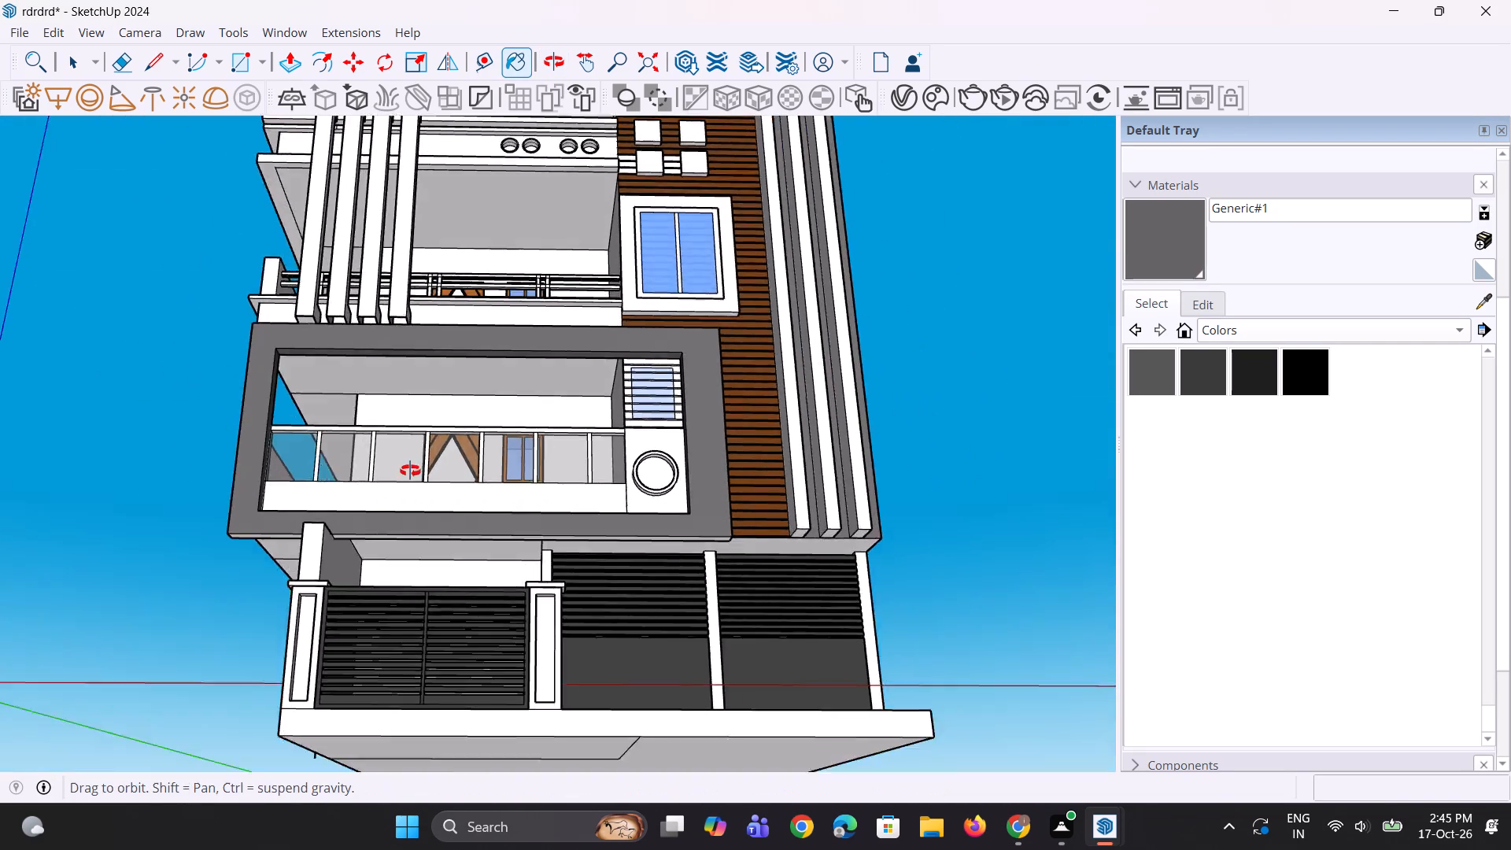
middle_drag(410, 471, 747, 536)
click(467, 434)
middle_drag(465, 560, 486, 527)
scroll(470, 559, up, 2)
click(481, 593)
middle_drag(539, 597, 567, 399)
click(567, 393)
scroll(474, 379, down, 4)
middle_drag(722, 443, 586, 482)
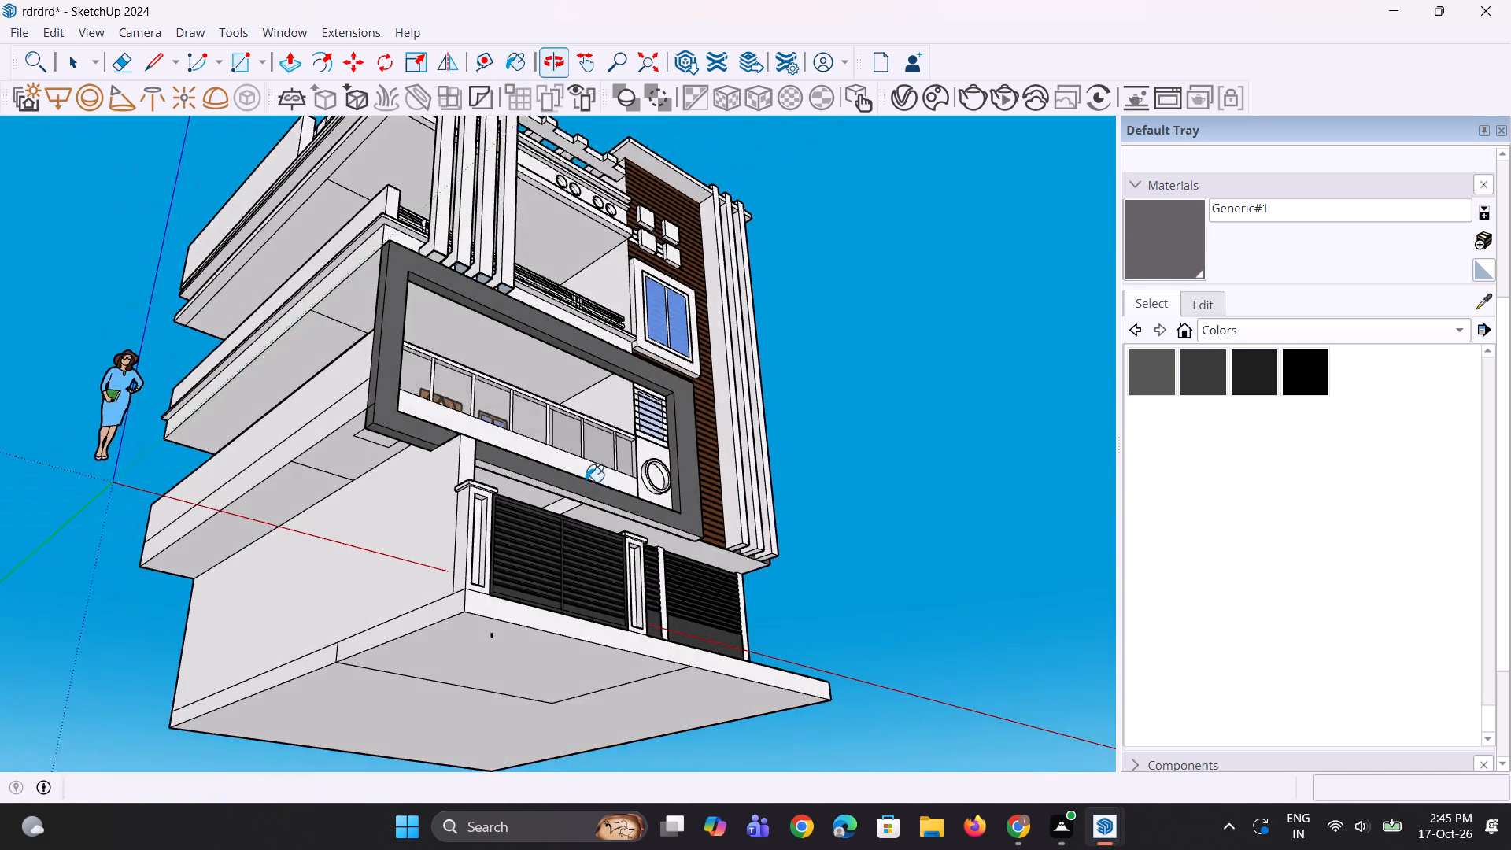
scroll(582, 497, up, 5)
click(580, 502)
Paint the balcony frame's outer right side and its top face with Generic#1.
scroll(498, 471, down, 5)
middle_drag(667, 479, 375, 483)
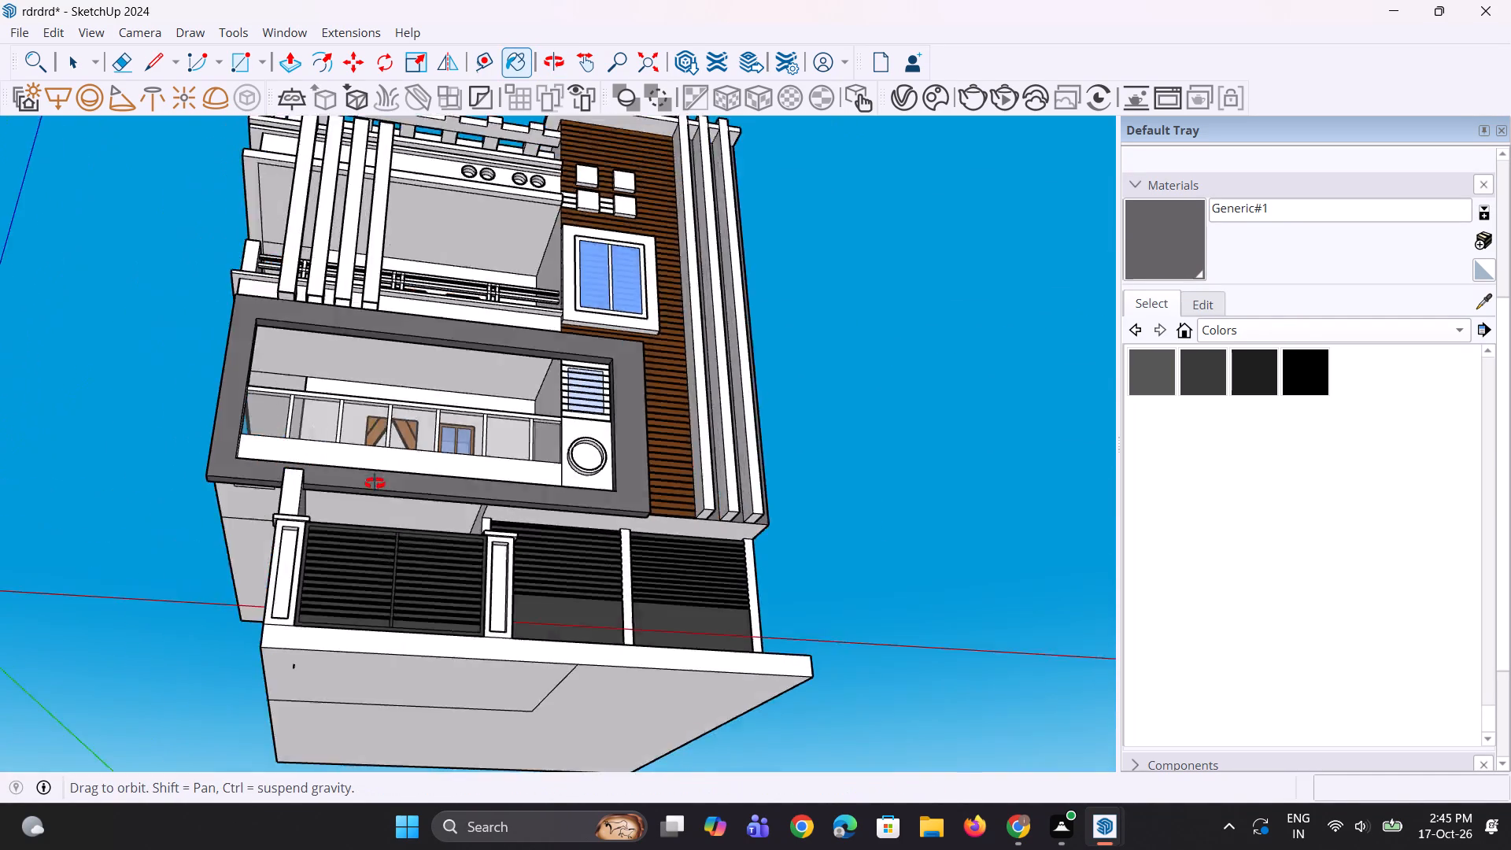
middle_drag(375, 483, 102, 495)
scroll(504, 486, up, 2)
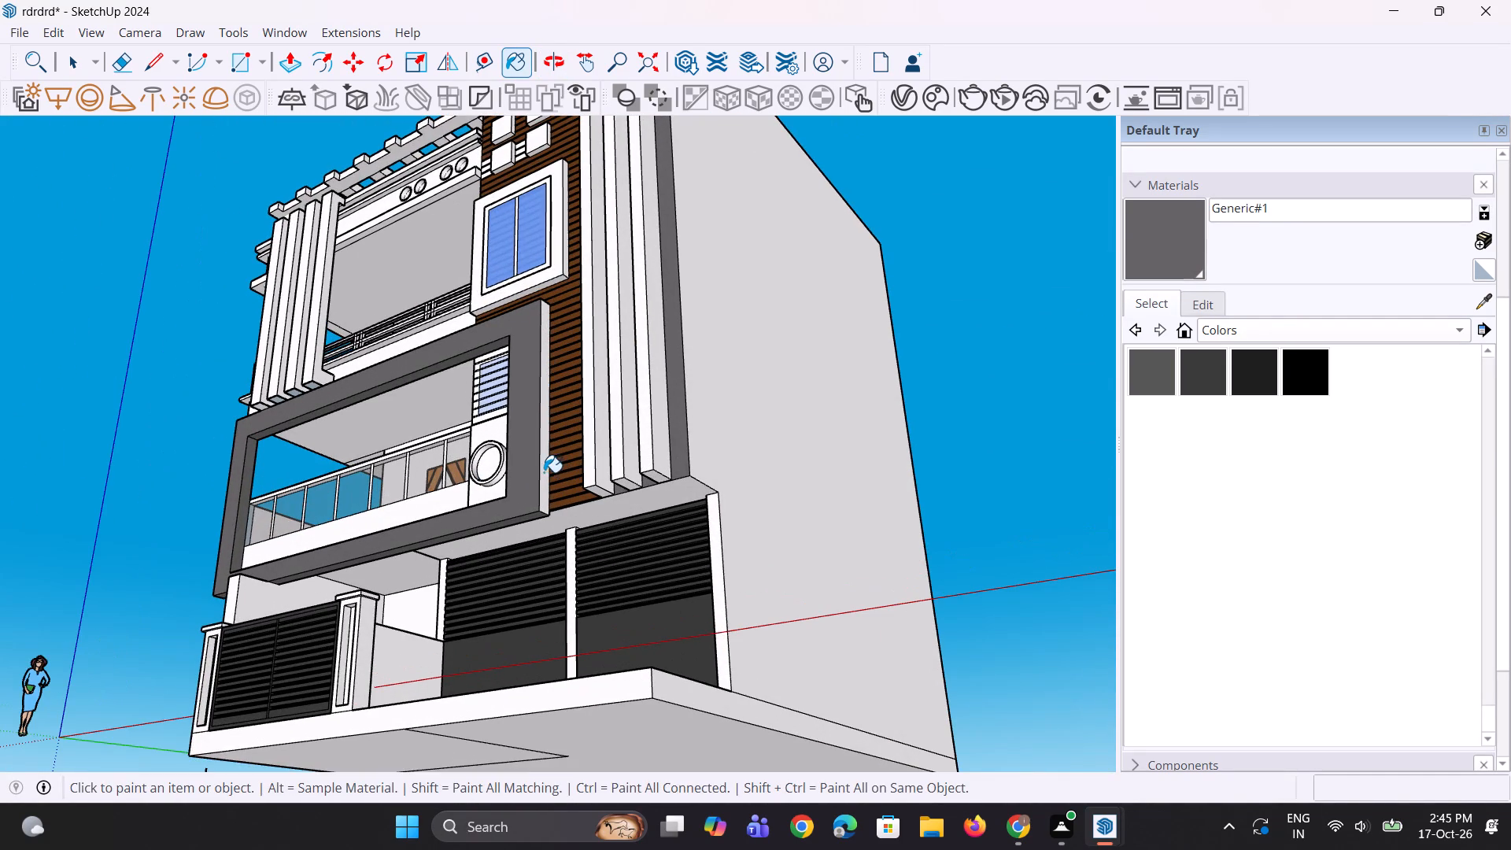
click(544, 472)
scroll(450, 349, down, 1)
middle_drag(447, 362, 480, 610)
scroll(485, 402, up, 7)
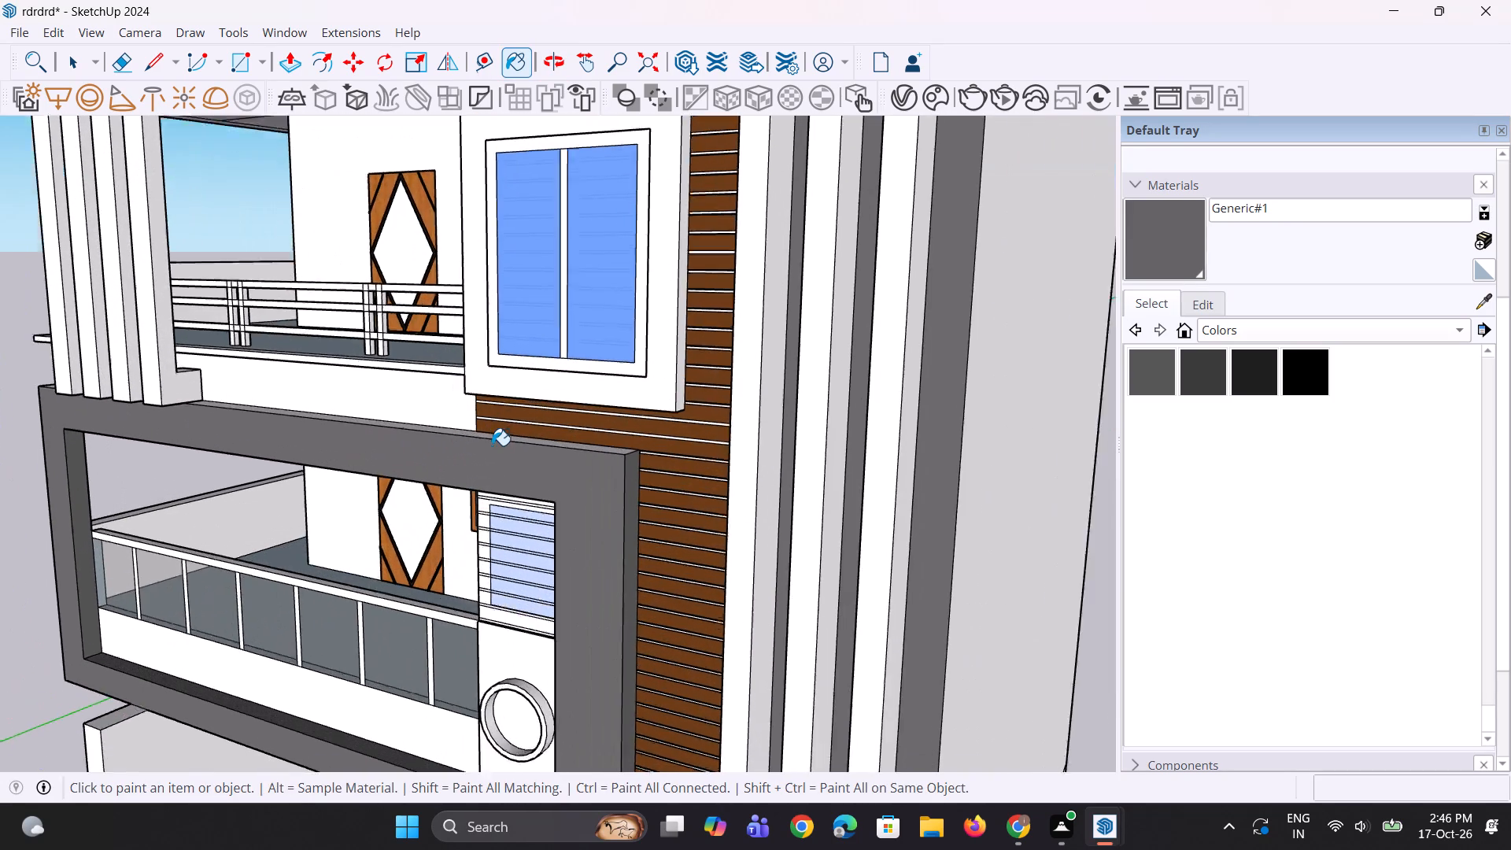
scroll(492, 445, up, 1)
middle_drag(492, 452, 497, 541)
click(494, 457)
Paint the remaining part of the balcony frame's top edge near its left end with Generic#1.
scroll(422, 514, down, 4)
middle_drag(361, 498, 402, 498)
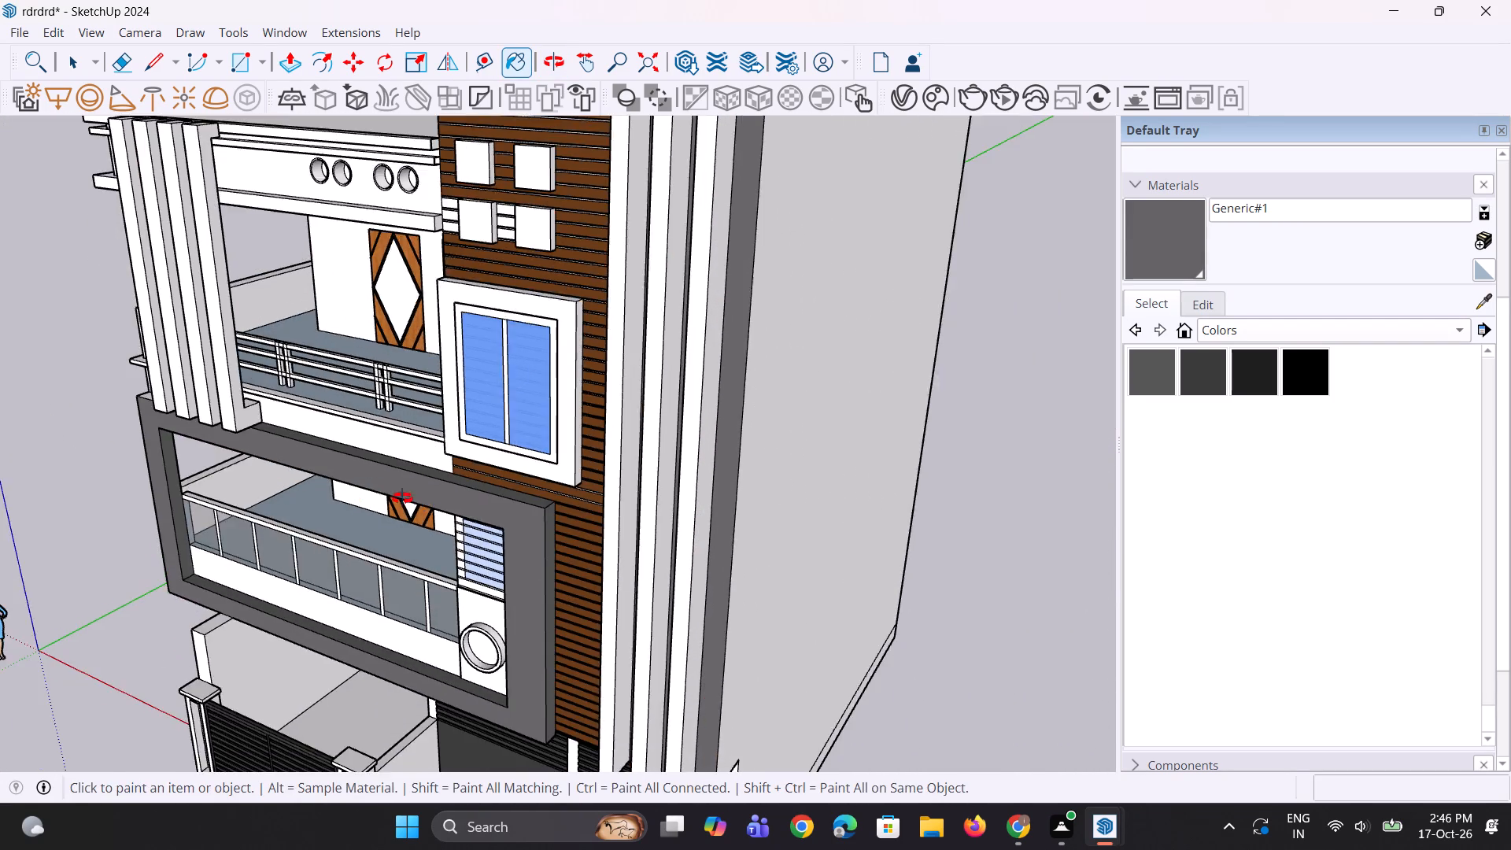
middle_drag(402, 498, 688, 458)
scroll(290, 479, down, 5)
scroll(68, 504, up, 4)
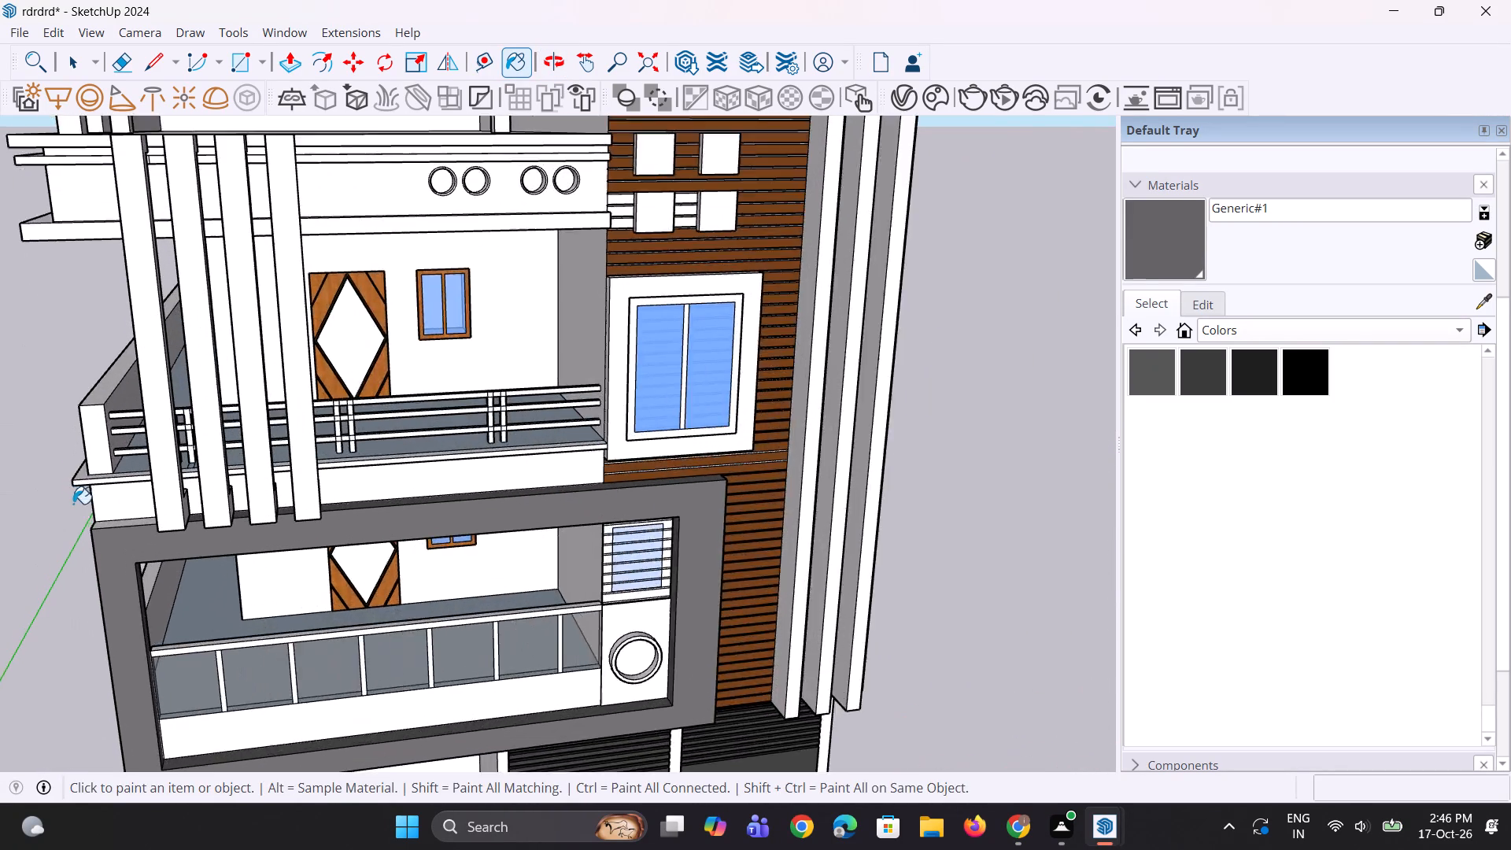
scroll(73, 504, up, 3)
click(135, 523)
scroll(123, 537, down, 5)
middle_drag(22, 498, 309, 496)
scroll(22, 512, up, 1)
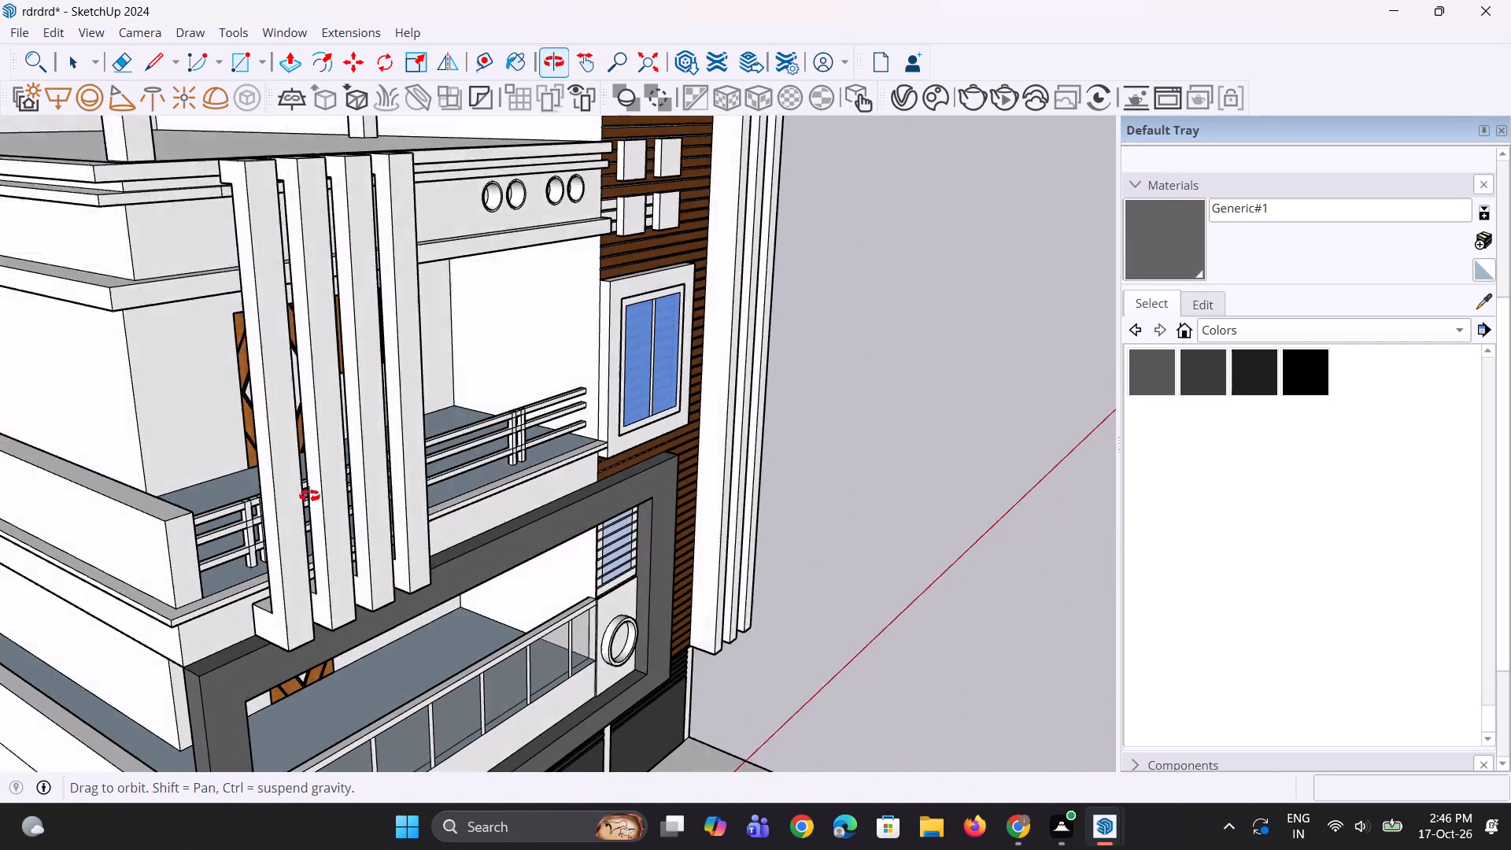
middle_drag(309, 496, 310, 494)
scroll(301, 419, down, 9)
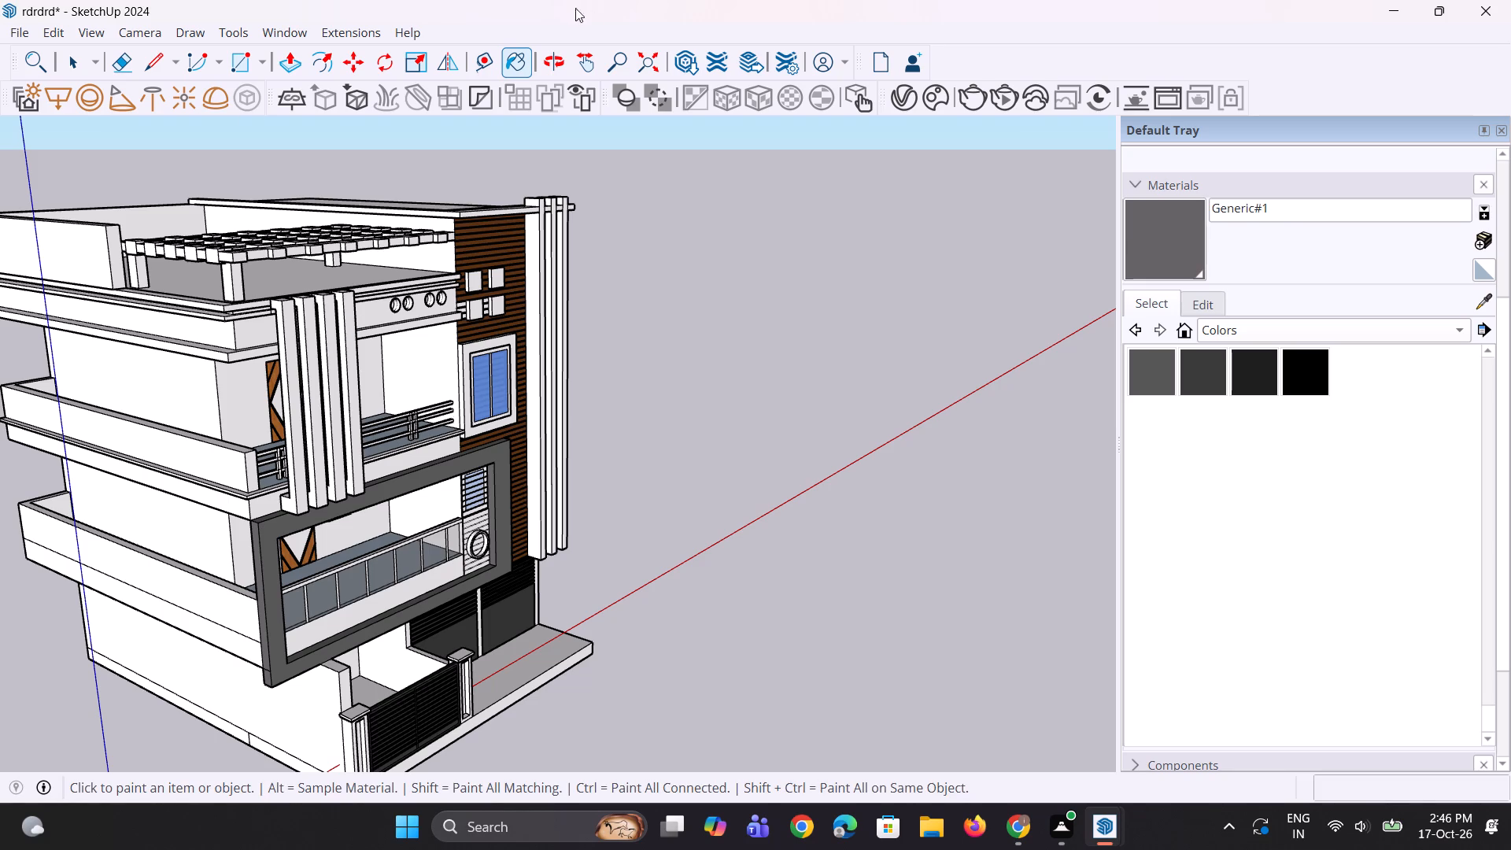
Fine-tune Generic#1's diffuse colour to a slightly darker grey in the V-Ray Asset Editor, comparing it on the house front.
click(910, 105)
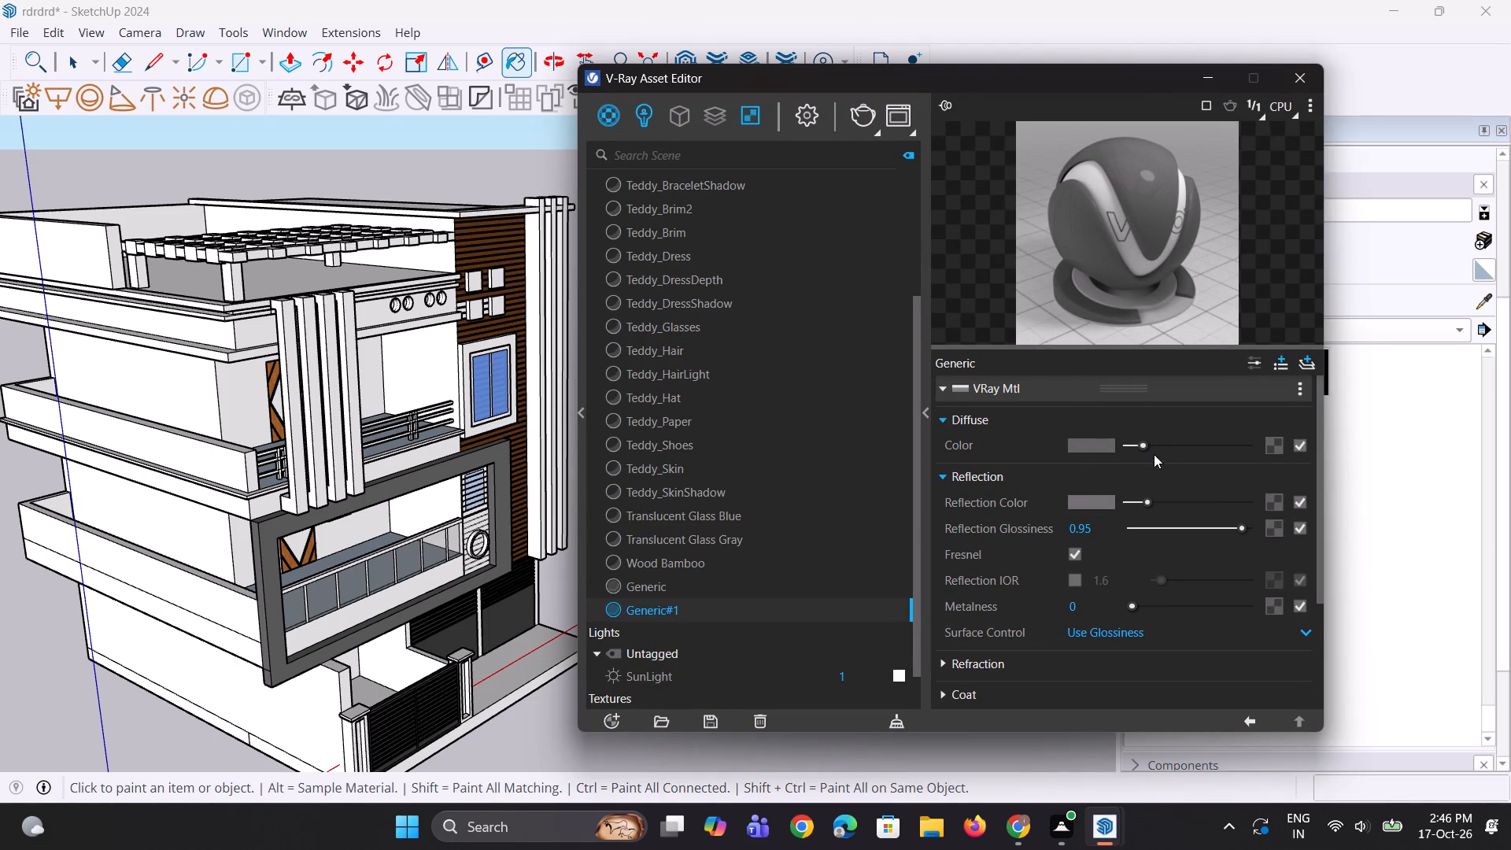
click(1146, 448)
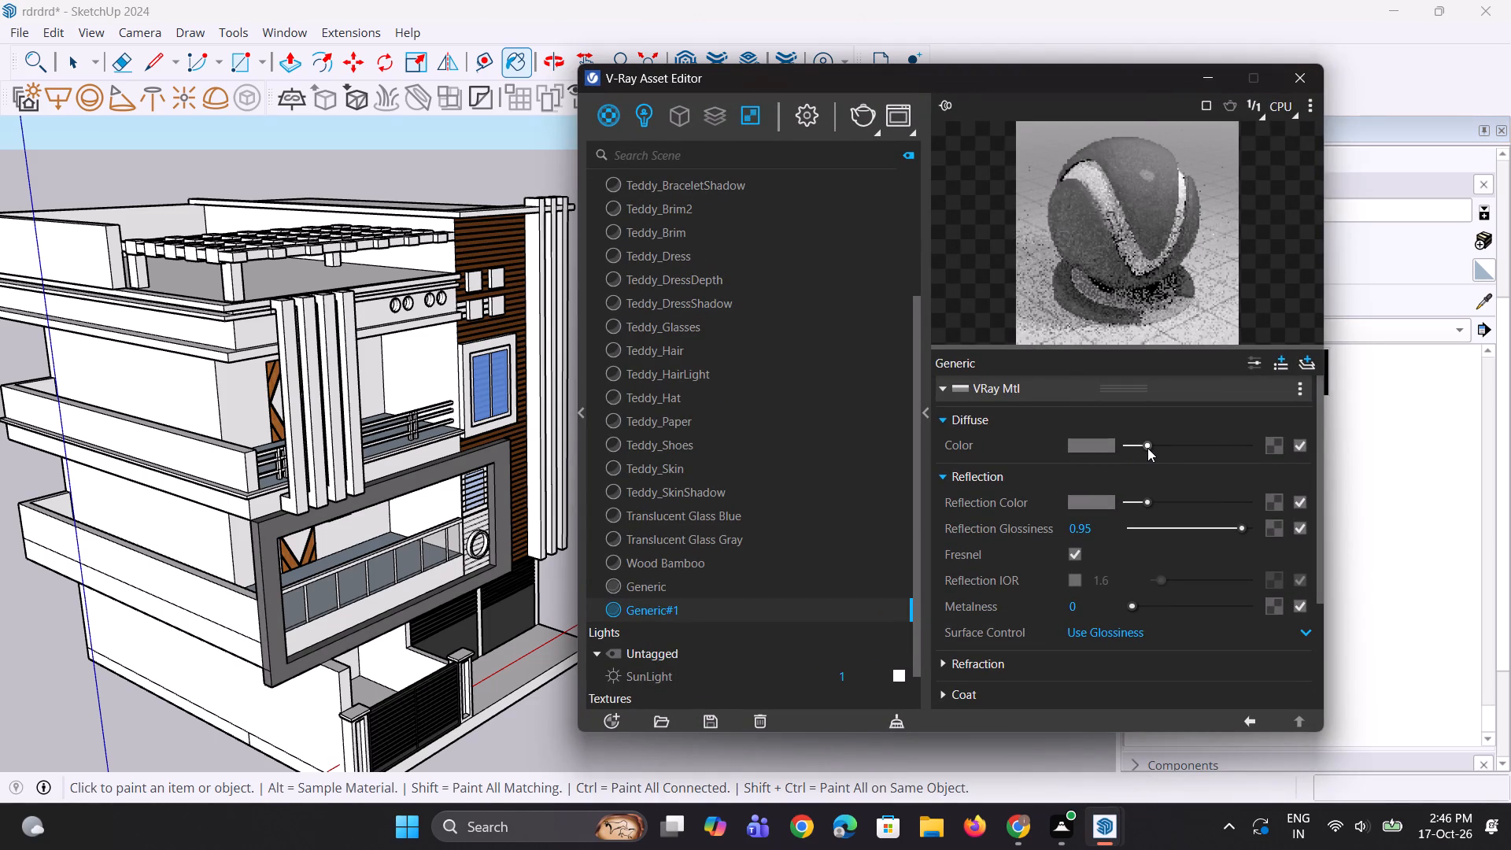
click(1103, 169)
scroll(382, 551, down, 4)
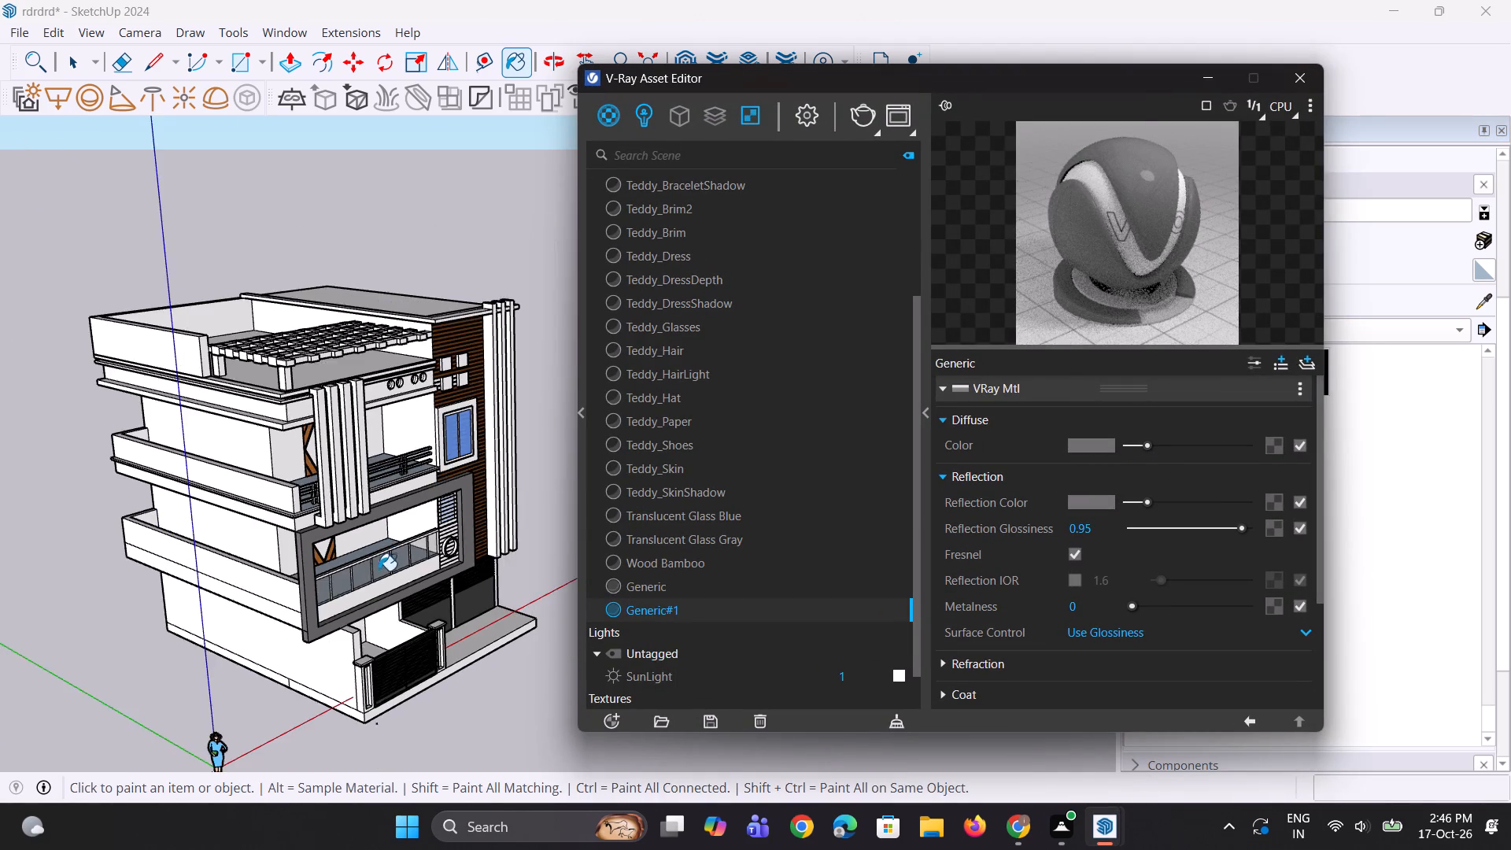
middle_drag(379, 571, 14, 495)
scroll(368, 617, down, 4)
scroll(483, 620, up, 2)
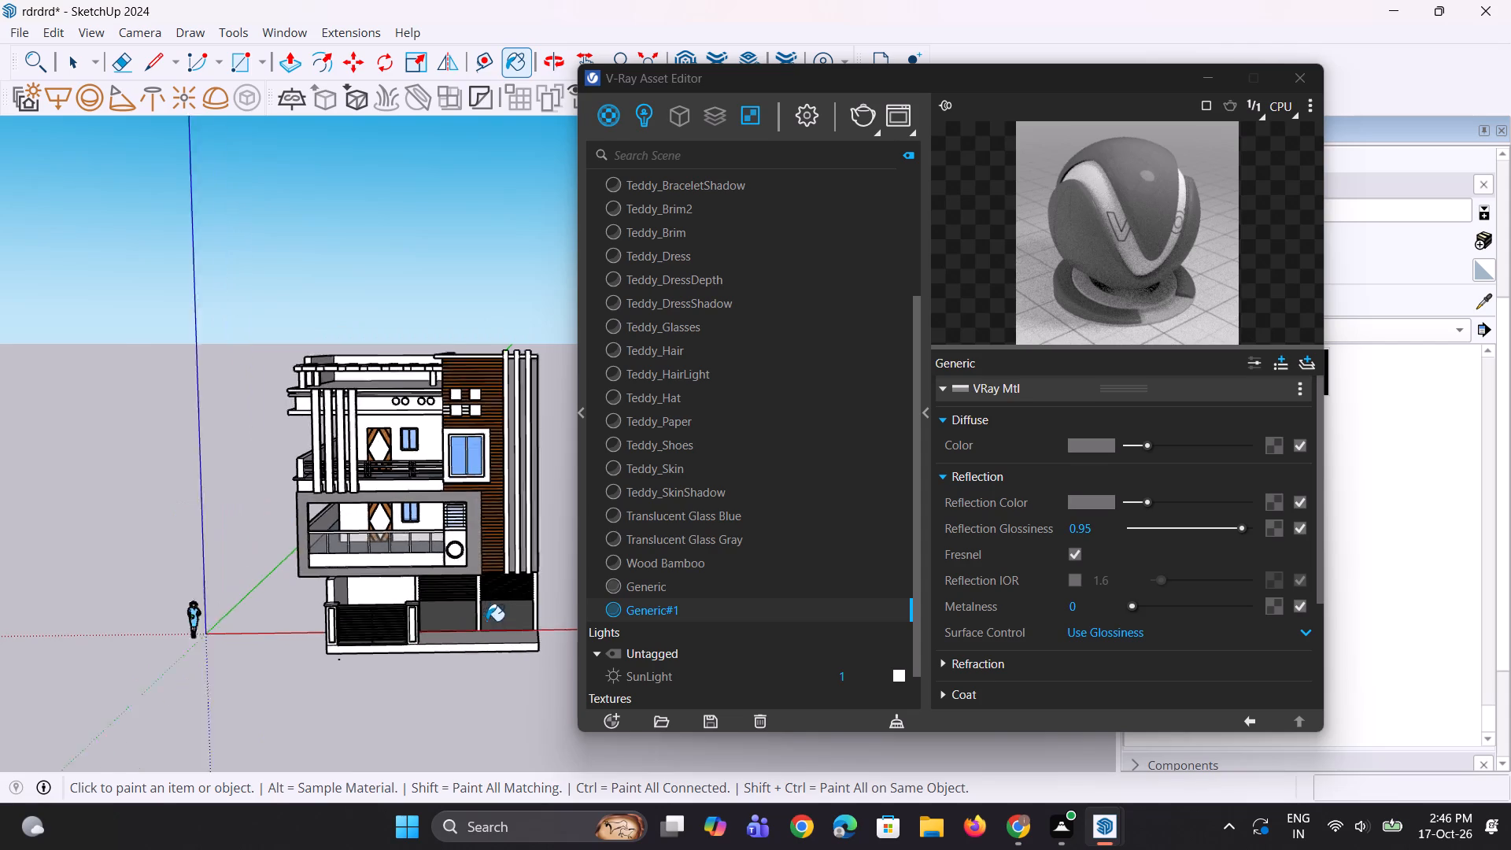
scroll(486, 621, up, 9)
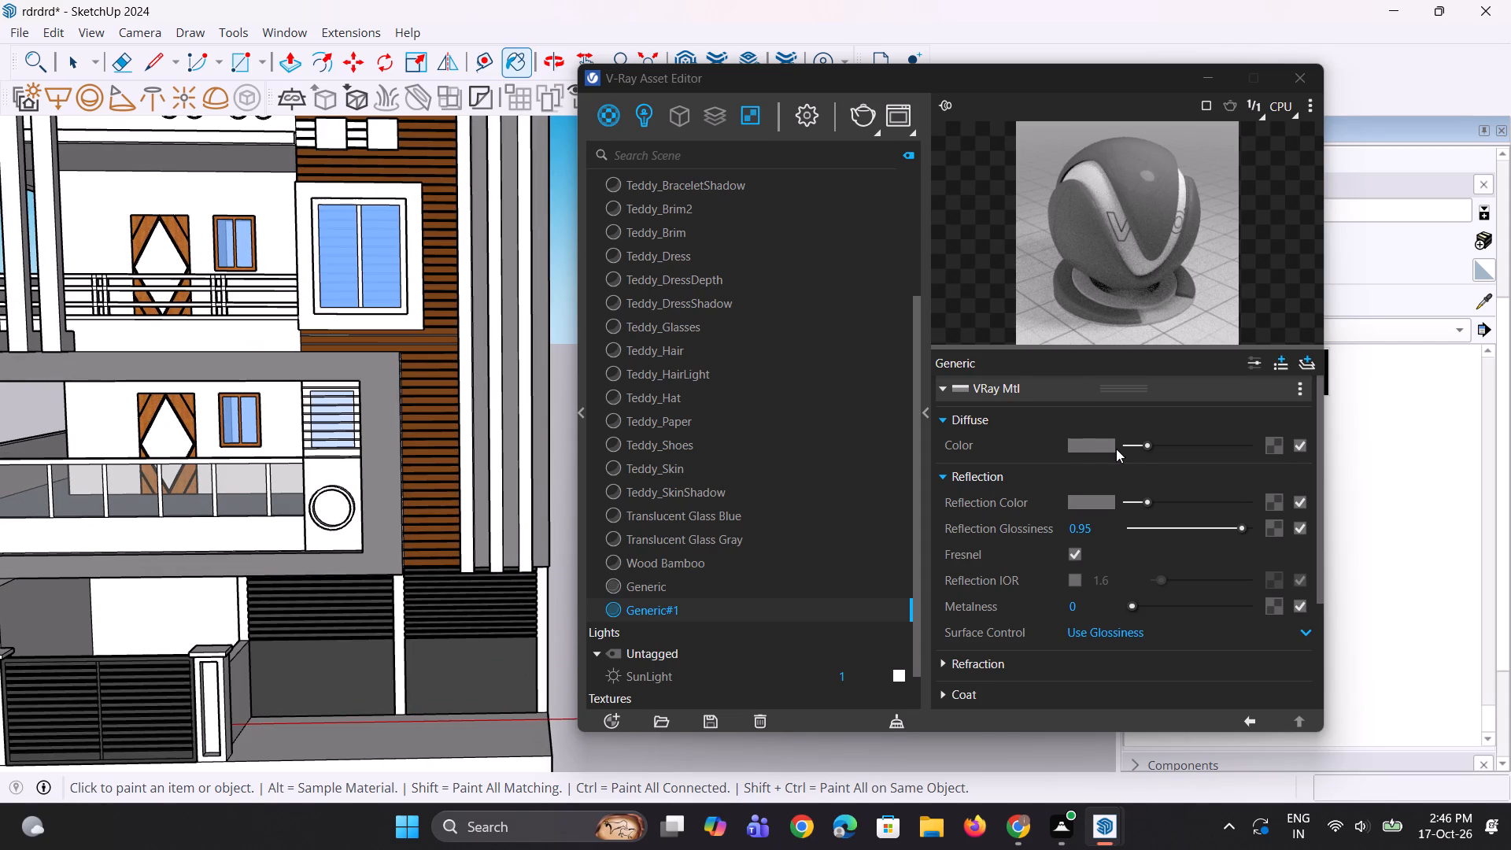
click(1145, 445)
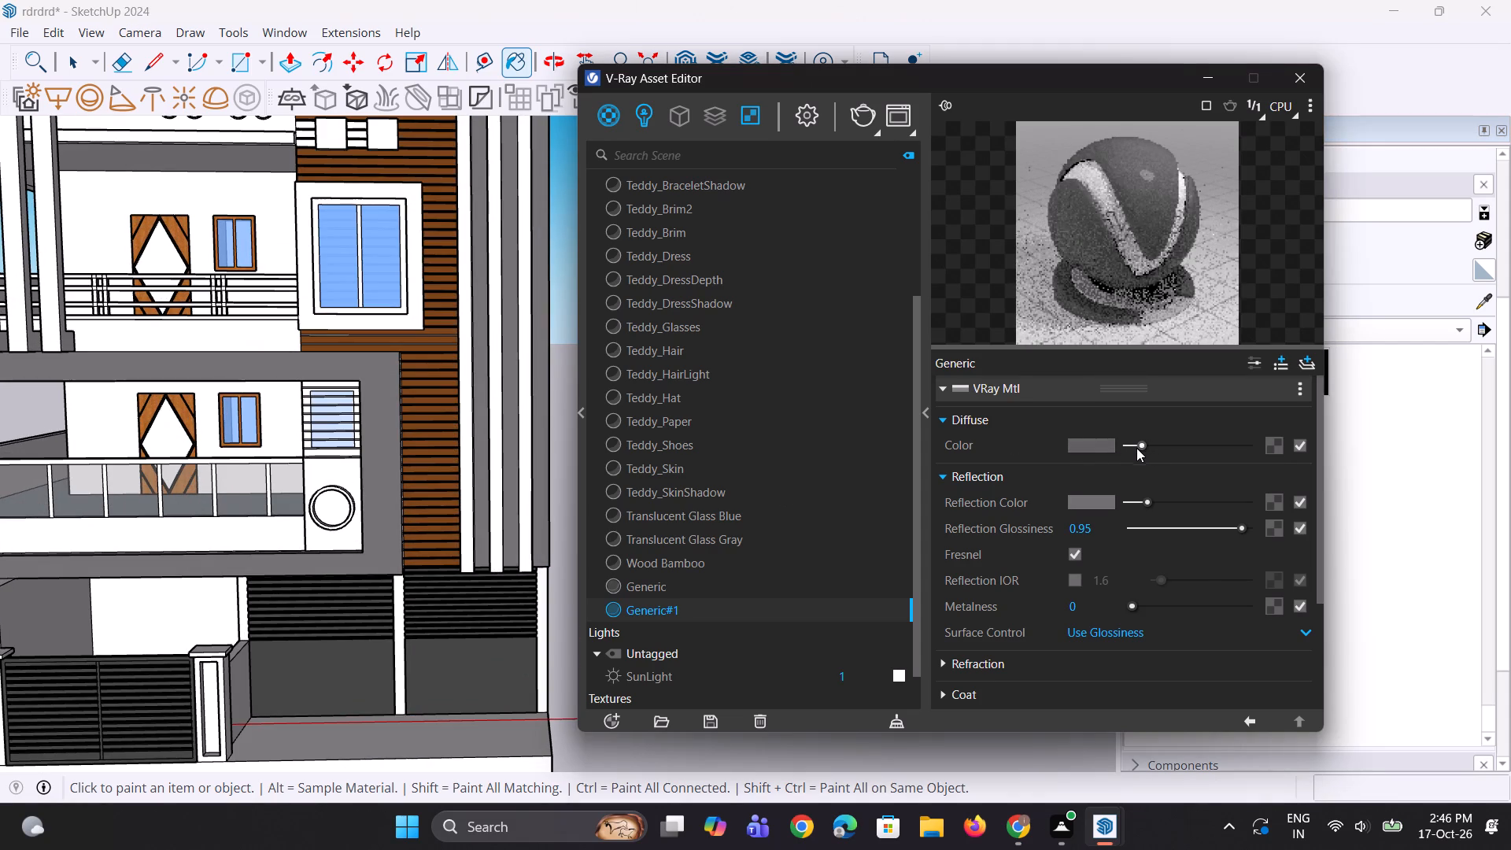
scroll(331, 556, down, 4)
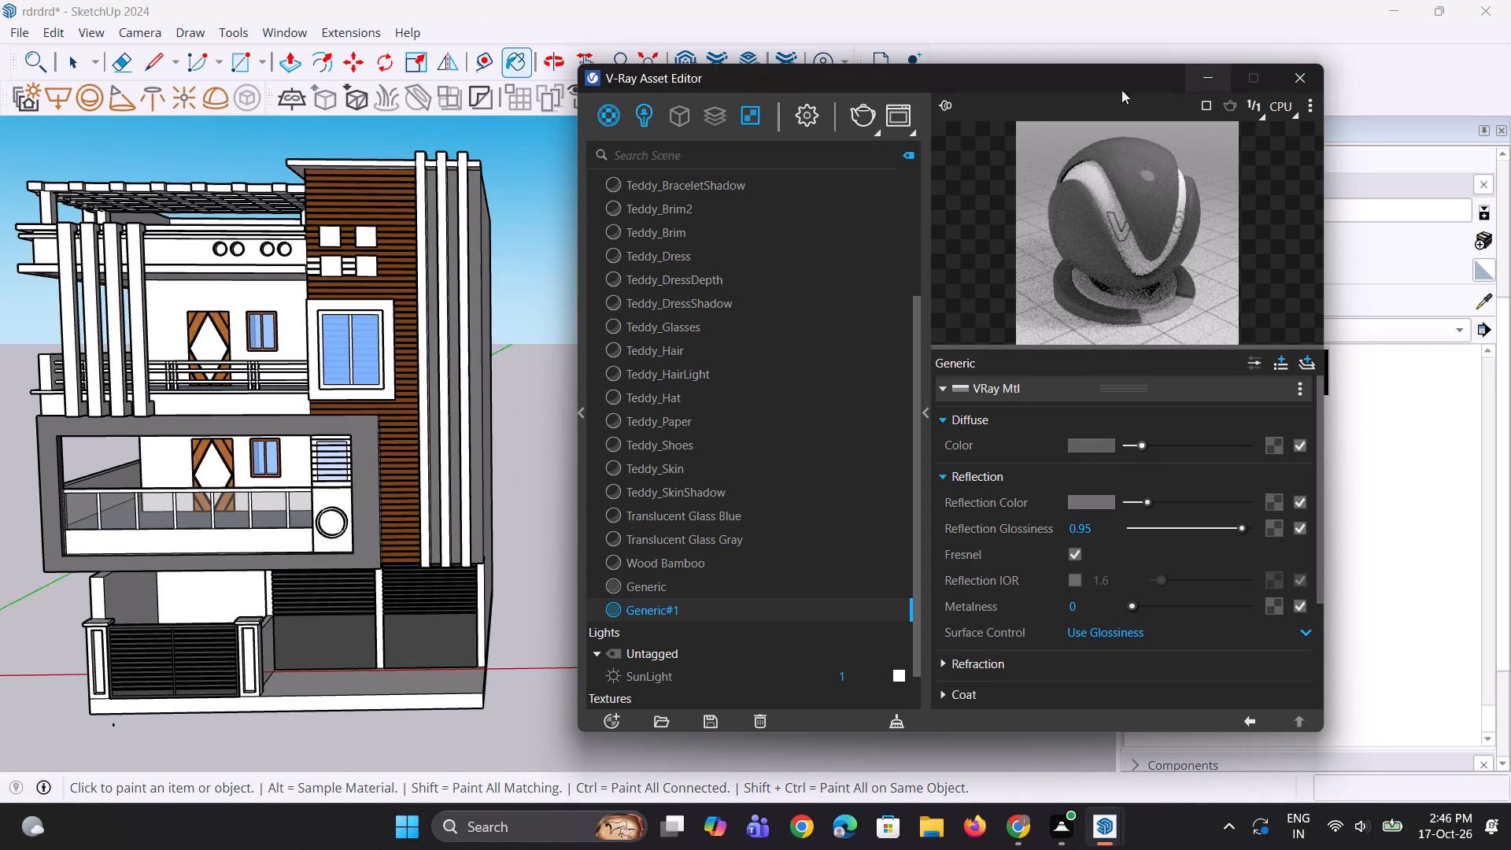
click(1215, 77)
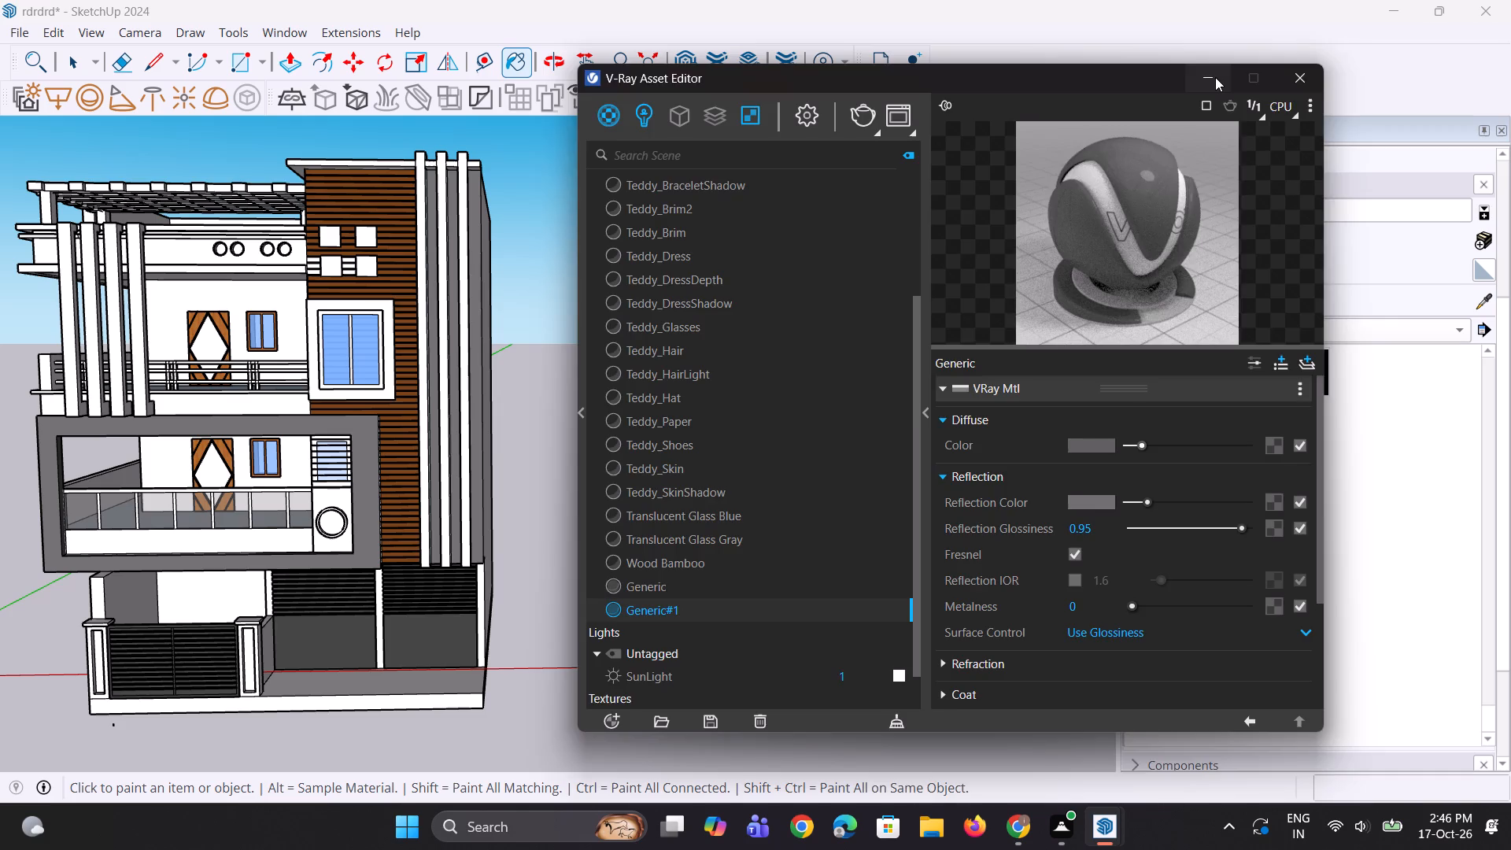
Paint the front faces of the upper-left and lower-right square blocks above the large window with Generic#1.
scroll(247, 521, down, 2)
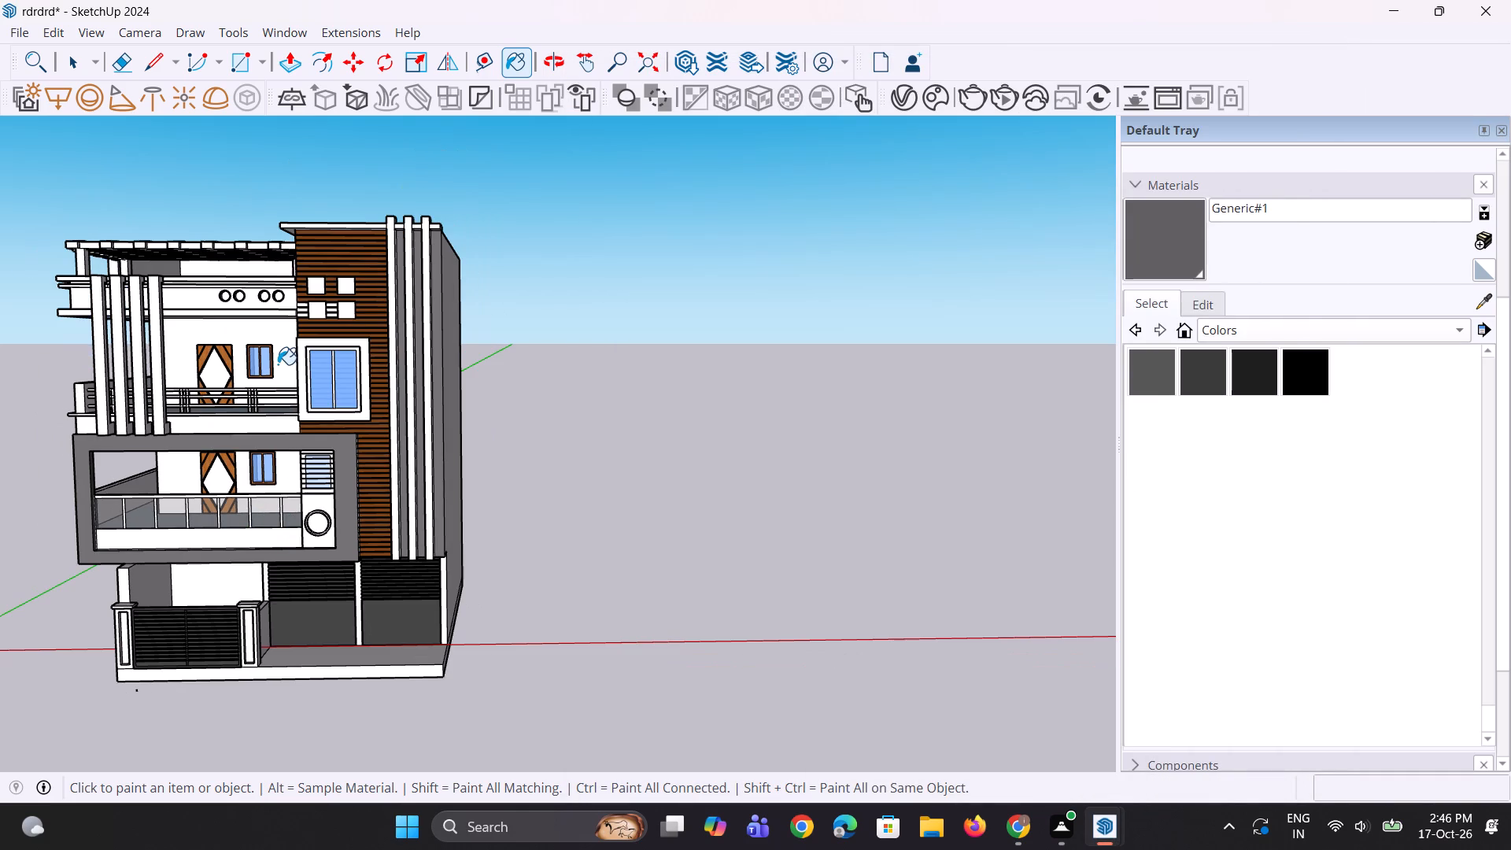
scroll(278, 363, up, 6)
click(352, 246)
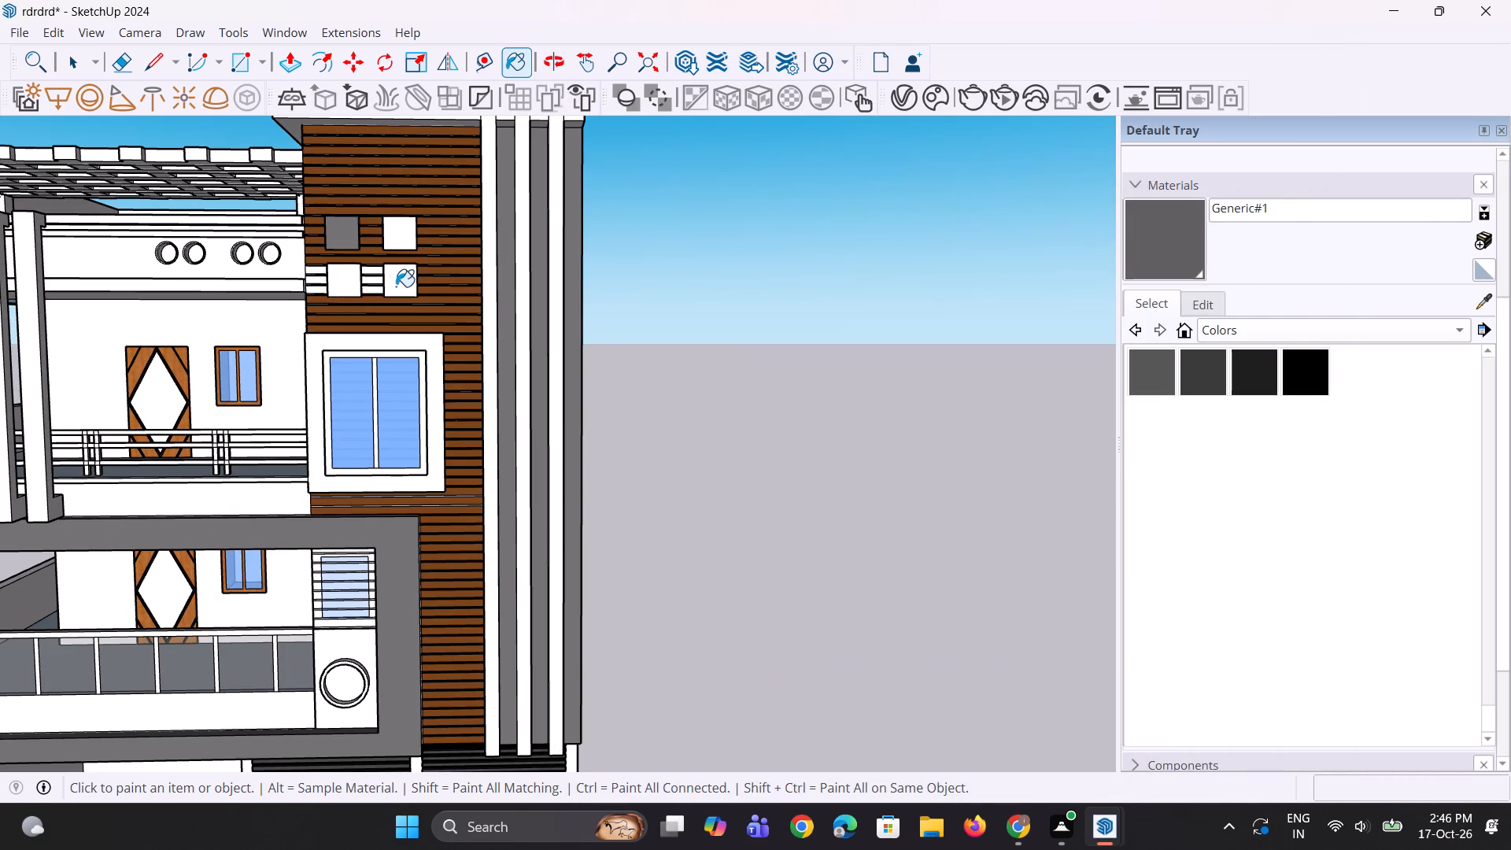
click(396, 286)
Paint the left, top, right and bottom edge faces of the upper-left square block with Generic#1.
scroll(299, 253, up, 8)
middle_drag(347, 237, 504, 320)
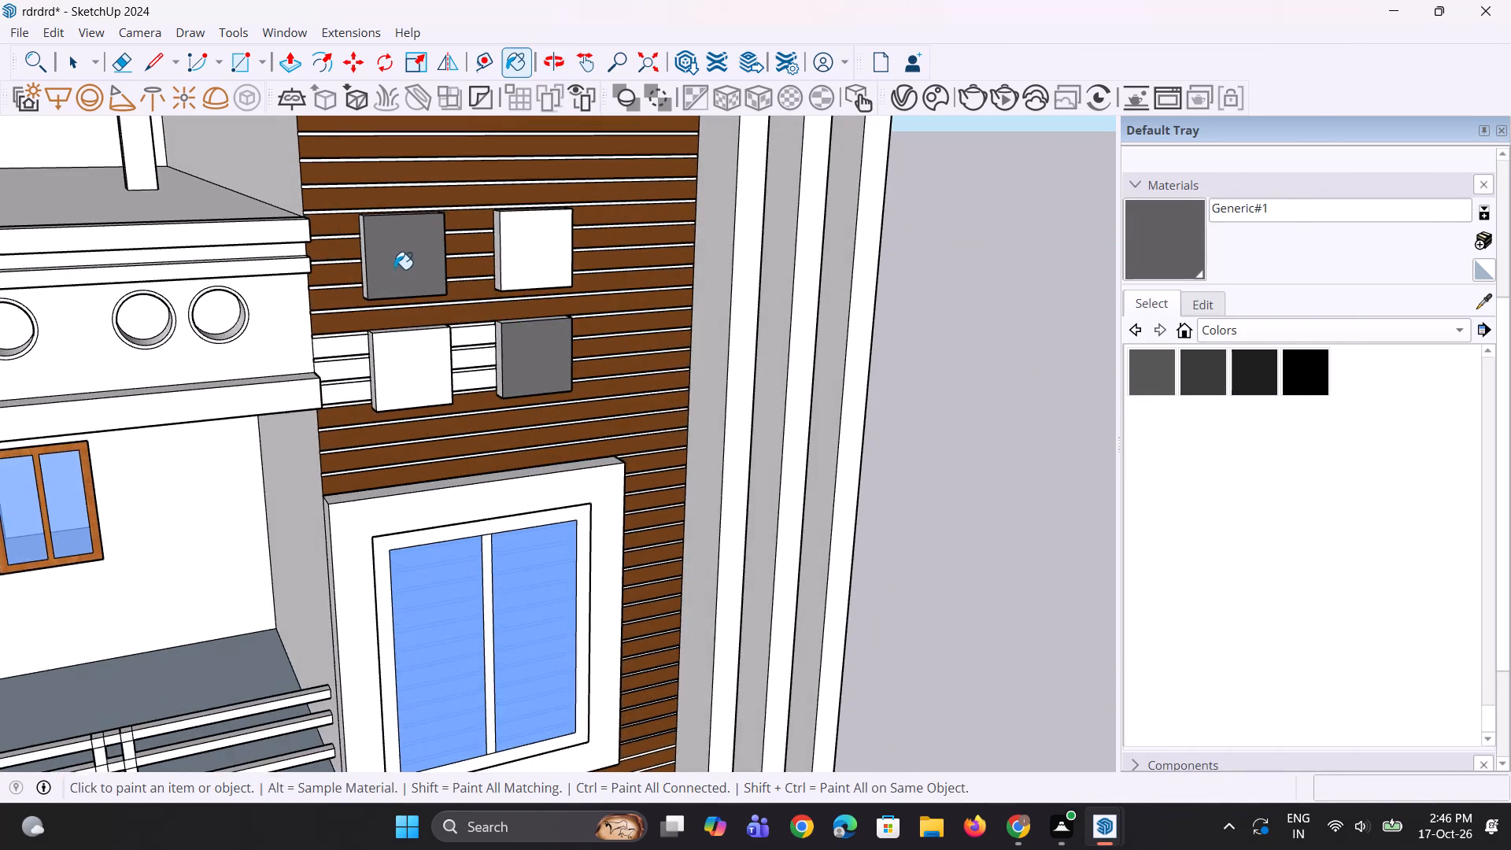
scroll(393, 266, up, 6)
click(349, 253)
middle_drag(379, 274, 381, 377)
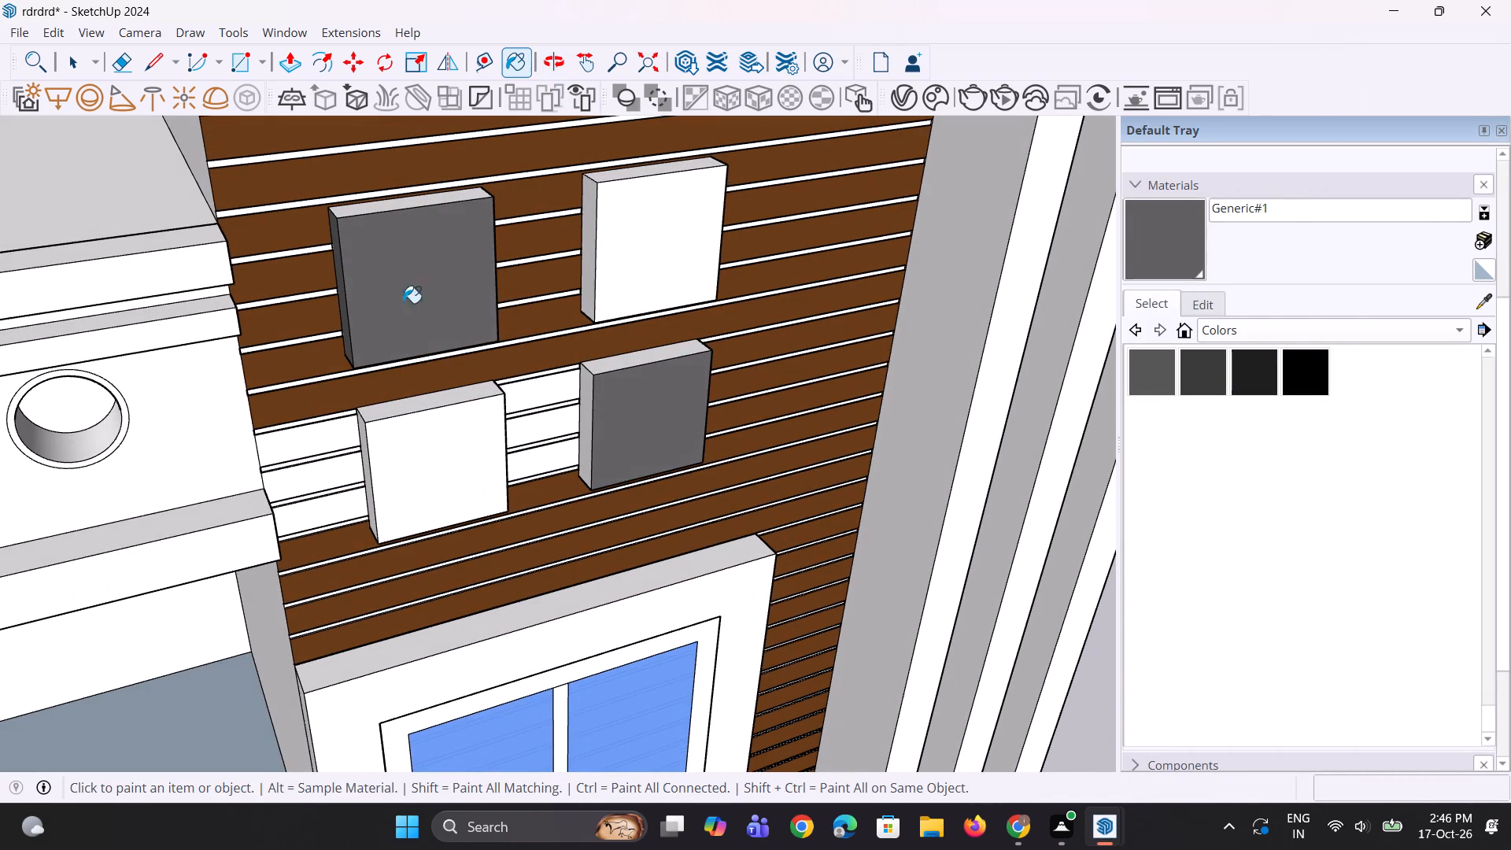
click(430, 200)
middle_drag(481, 280, 20, 238)
scroll(476, 269, up, 2)
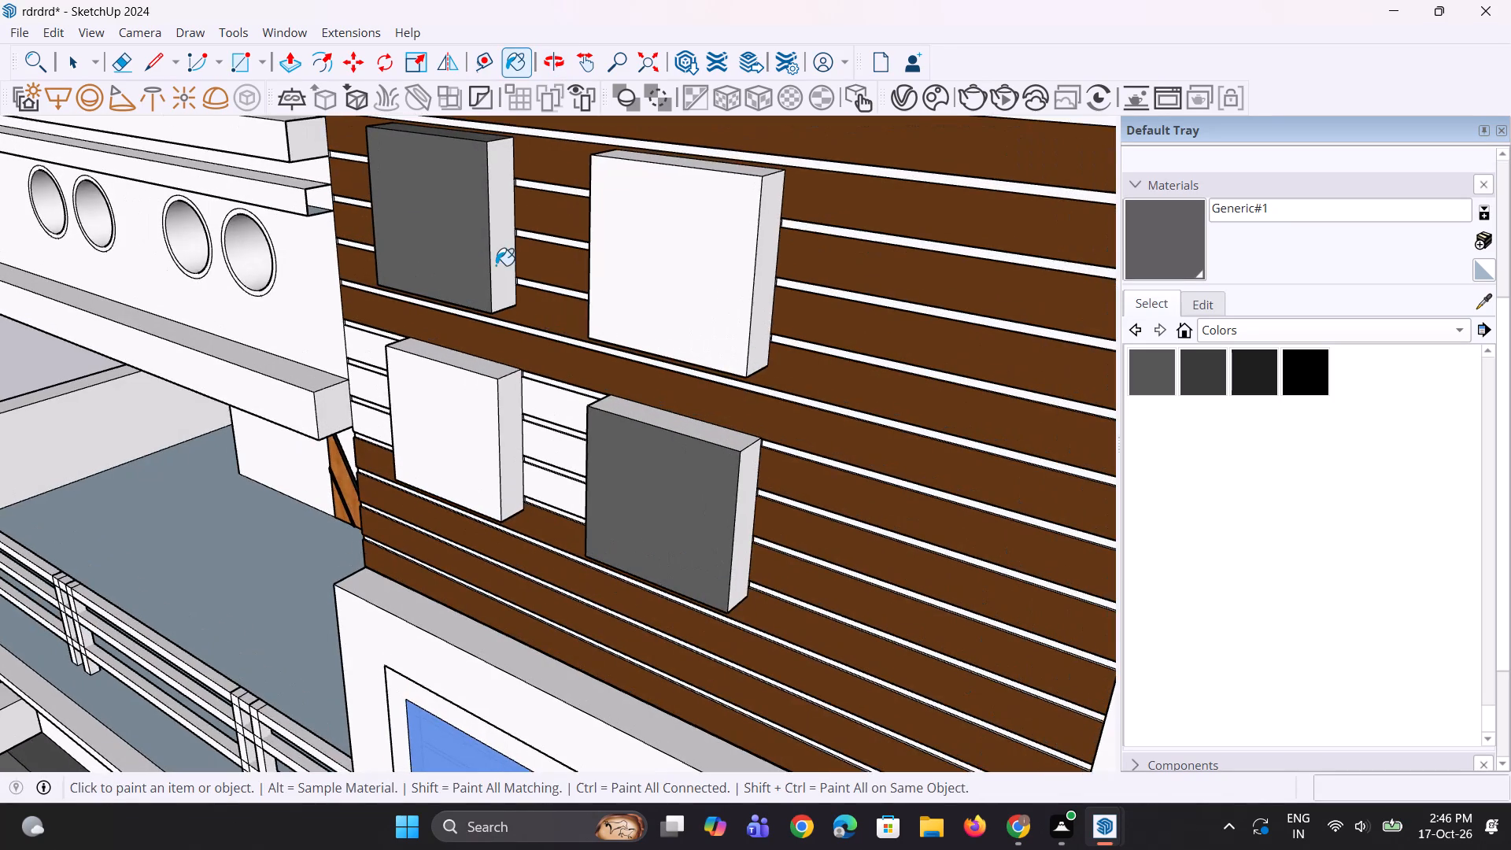
click(496, 265)
middle_drag(467, 315, 601, 164)
scroll(574, 201, up, 2)
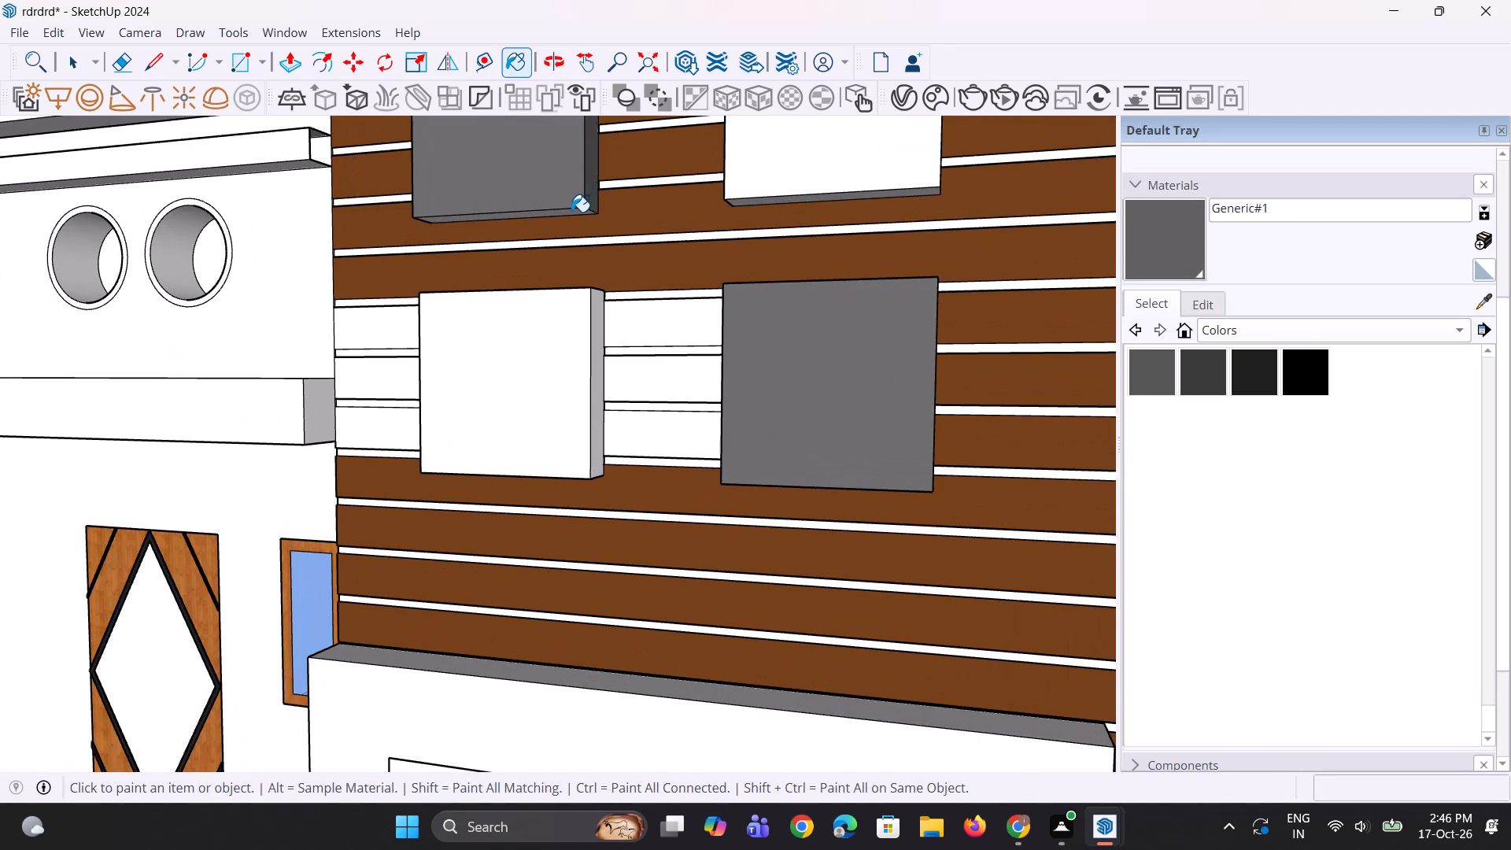
click(571, 212)
Paint the left, top, right and bottom edge faces of the lower-right square block with Generic#1.
scroll(698, 350, up, 3)
middle_drag(791, 418, 1031, 462)
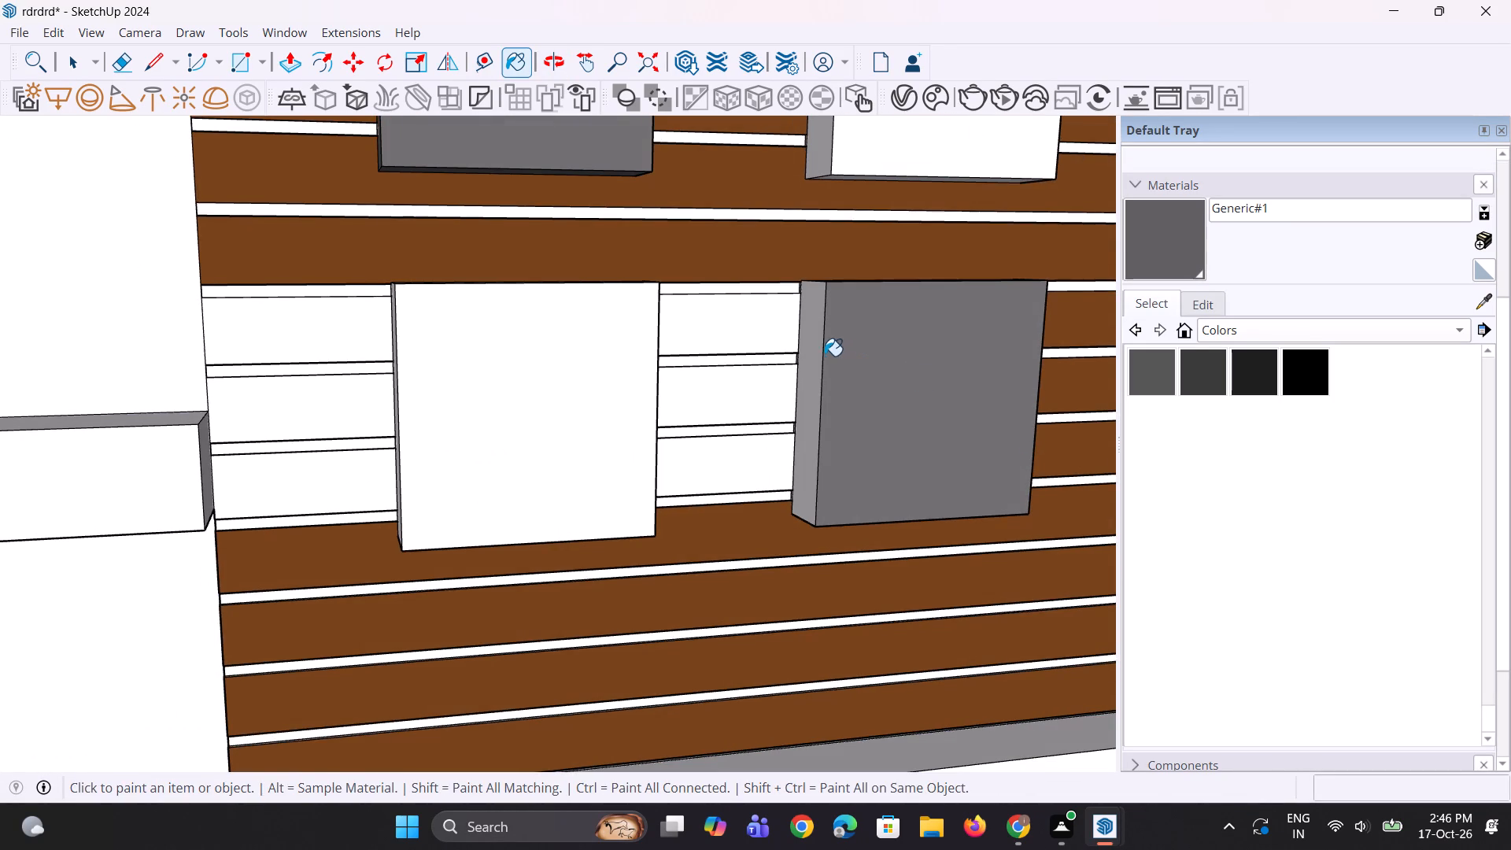
click(815, 356)
middle_drag(833, 438, 816, 572)
click(952, 286)
click(956, 279)
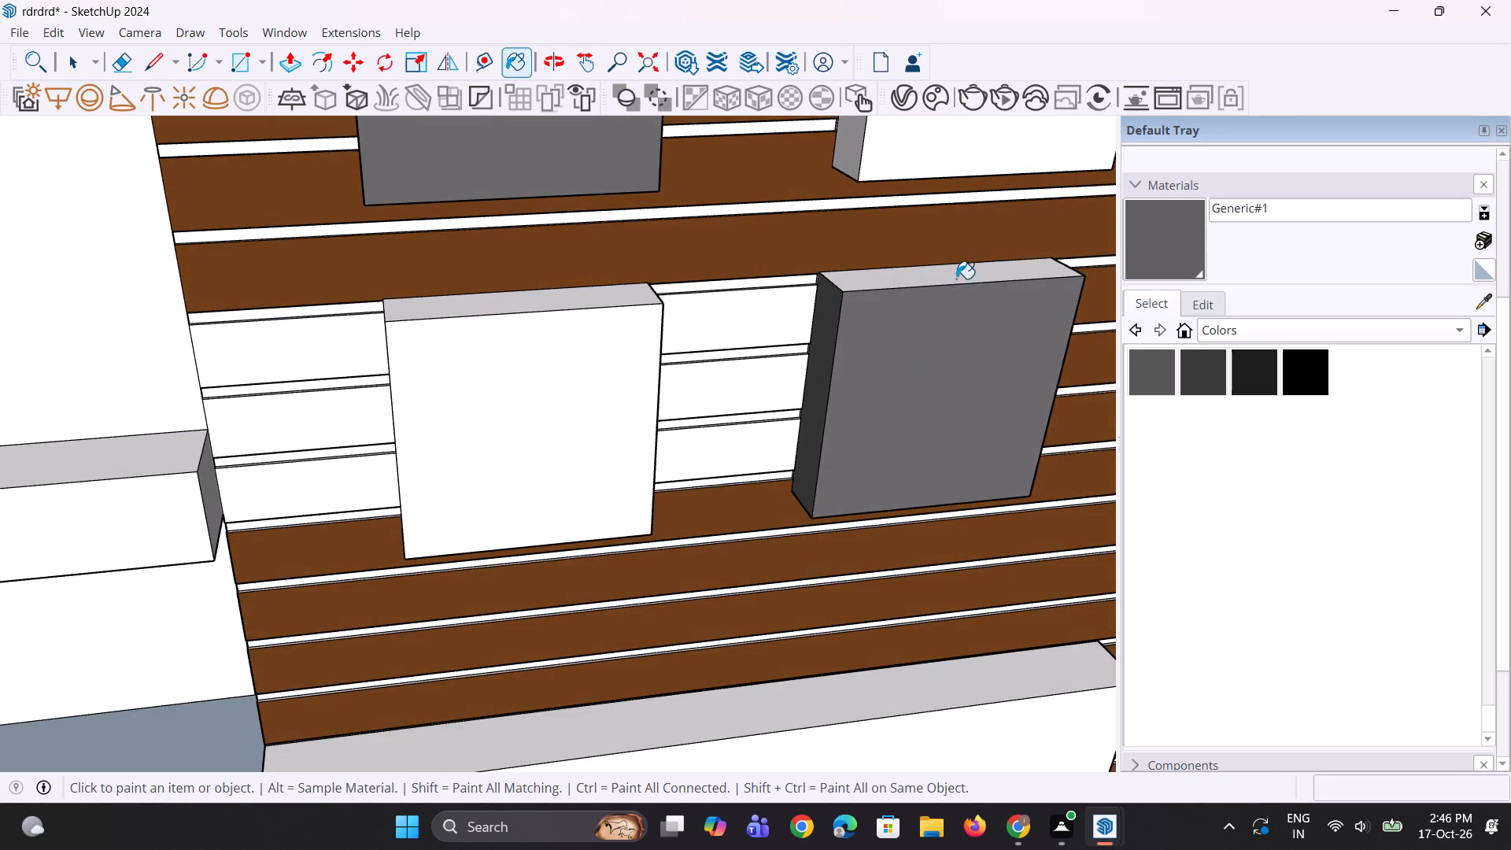
middle_drag(963, 412, 300, 158)
middle_drag(465, 217, 1157, 297)
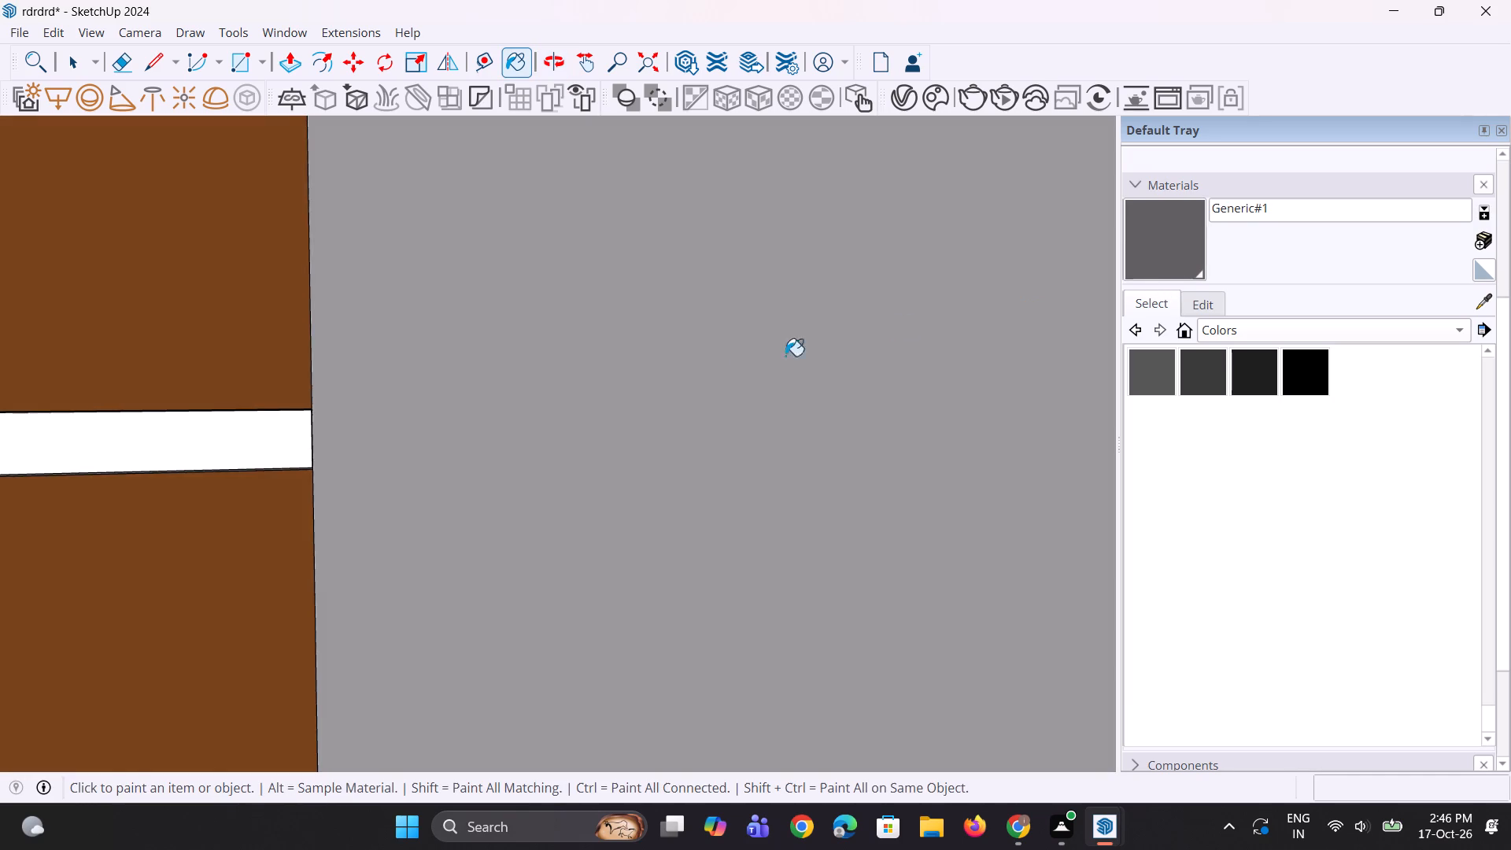
scroll(654, 490, down, 20)
scroll(654, 490, down, 16)
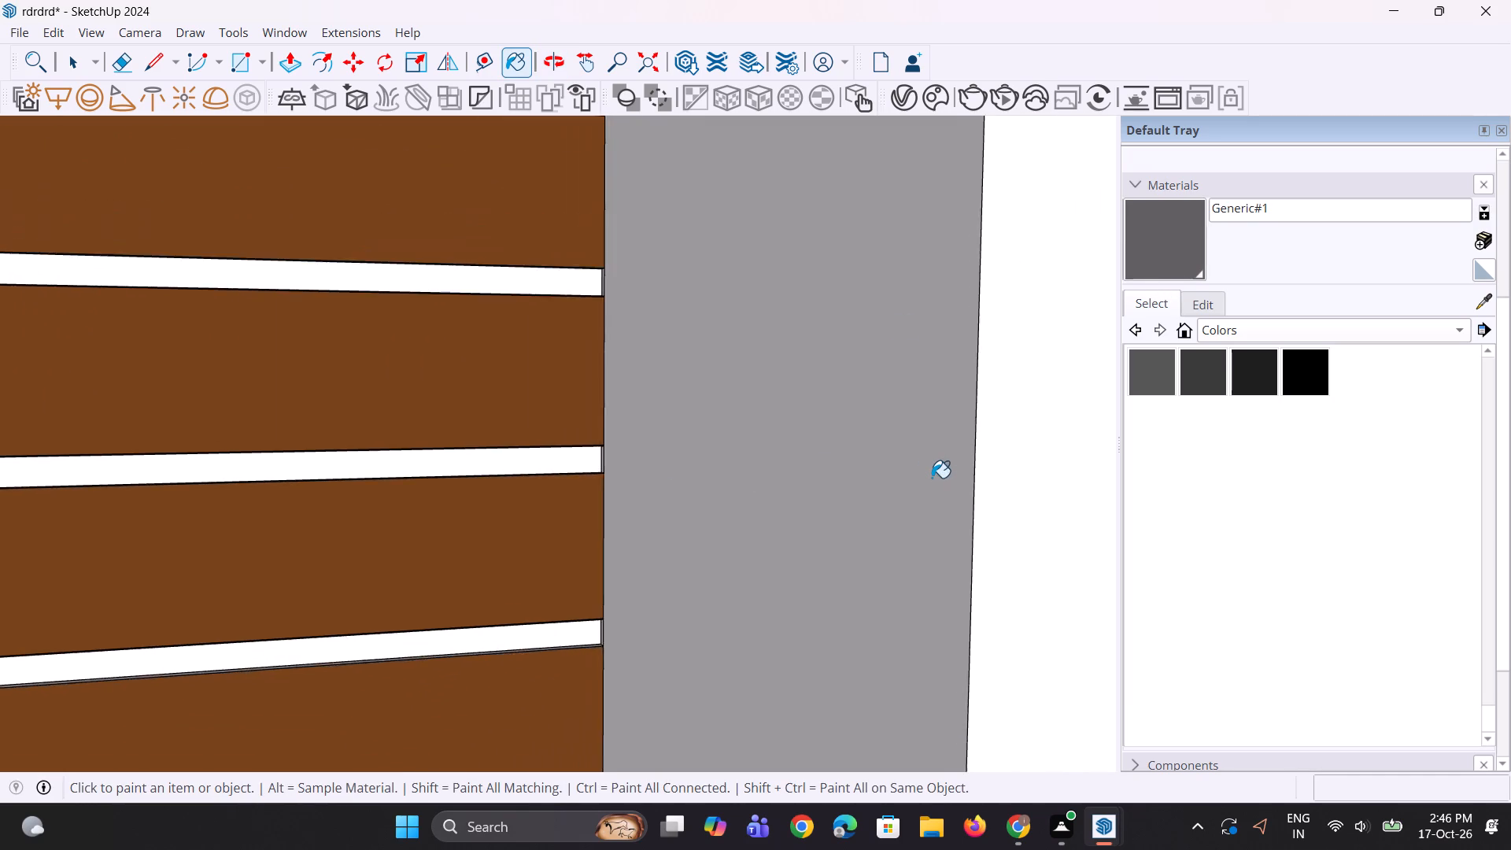
scroll(932, 478, down, 20)
scroll(932, 478, down, 1)
middle_drag(382, 378, 39, 388)
scroll(687, 452, up, 2)
click(531, 381)
middle_drag(489, 475, 582, 306)
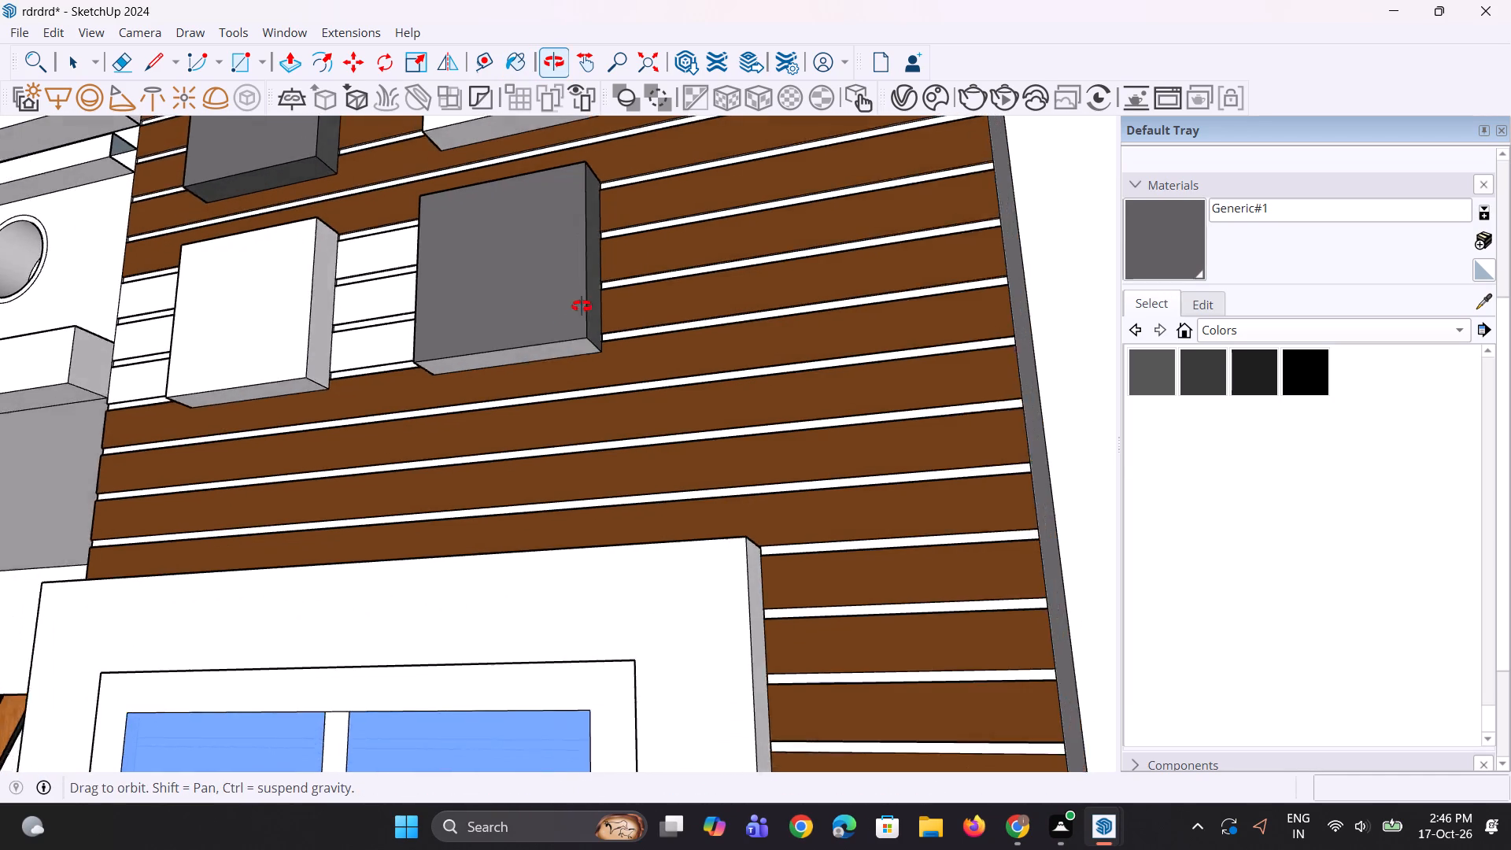
middle_drag(582, 306, 585, 303)
click(586, 329)
Sample the brown Generic material from the cladding and paint the remaining white planks beside and between the lower square blocks.
scroll(530, 405, down, 1)
middle_drag(522, 409, 592, 656)
scroll(501, 471, down, 6)
middle_drag(394, 439, 560, 418)
scroll(564, 449, down, 5)
middle_drag(551, 460, 549, 424)
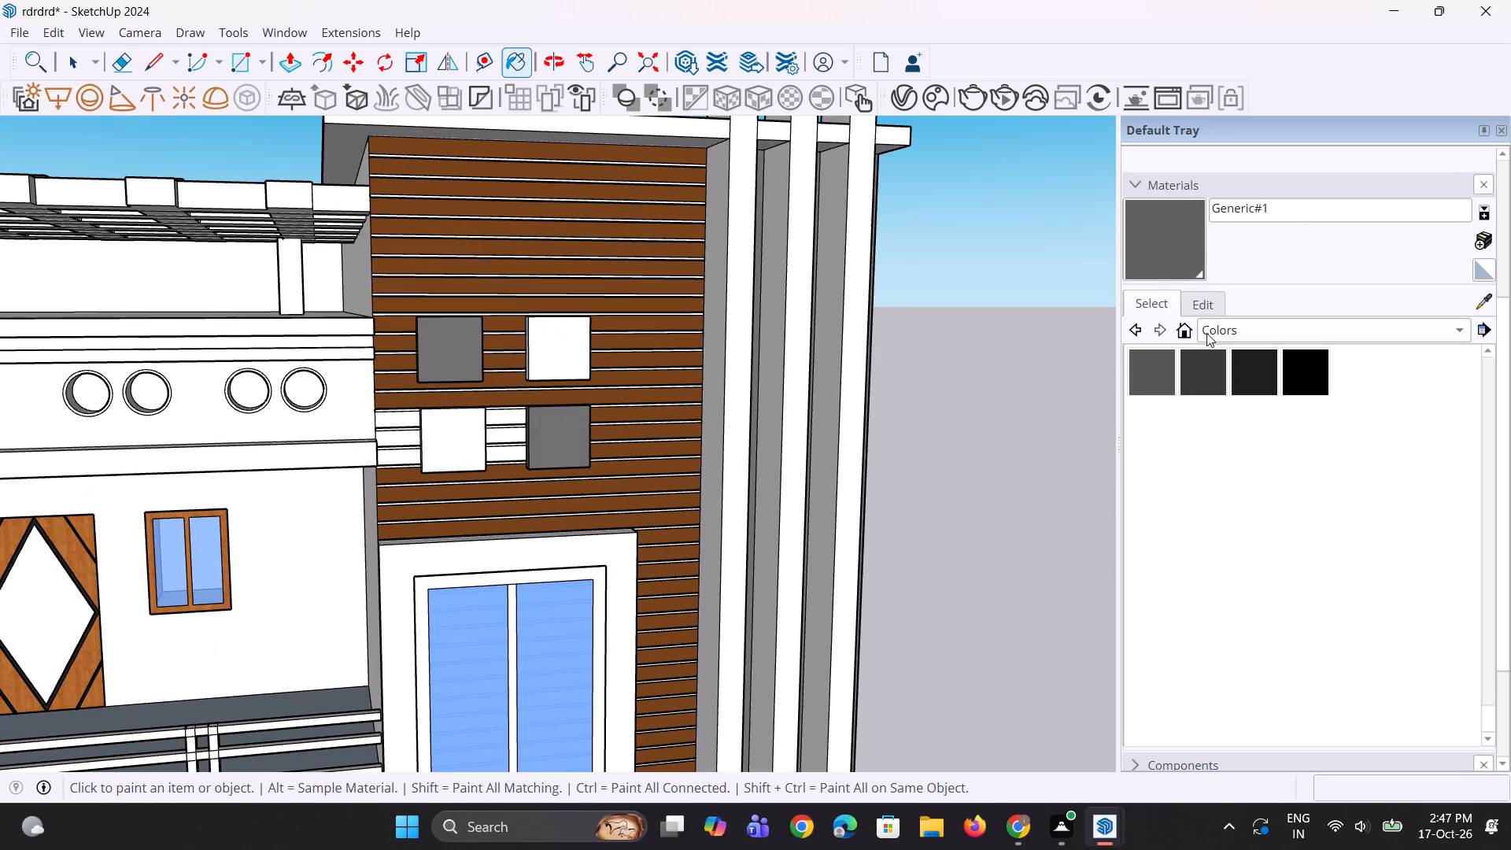
click(1482, 303)
scroll(530, 495, up, 2)
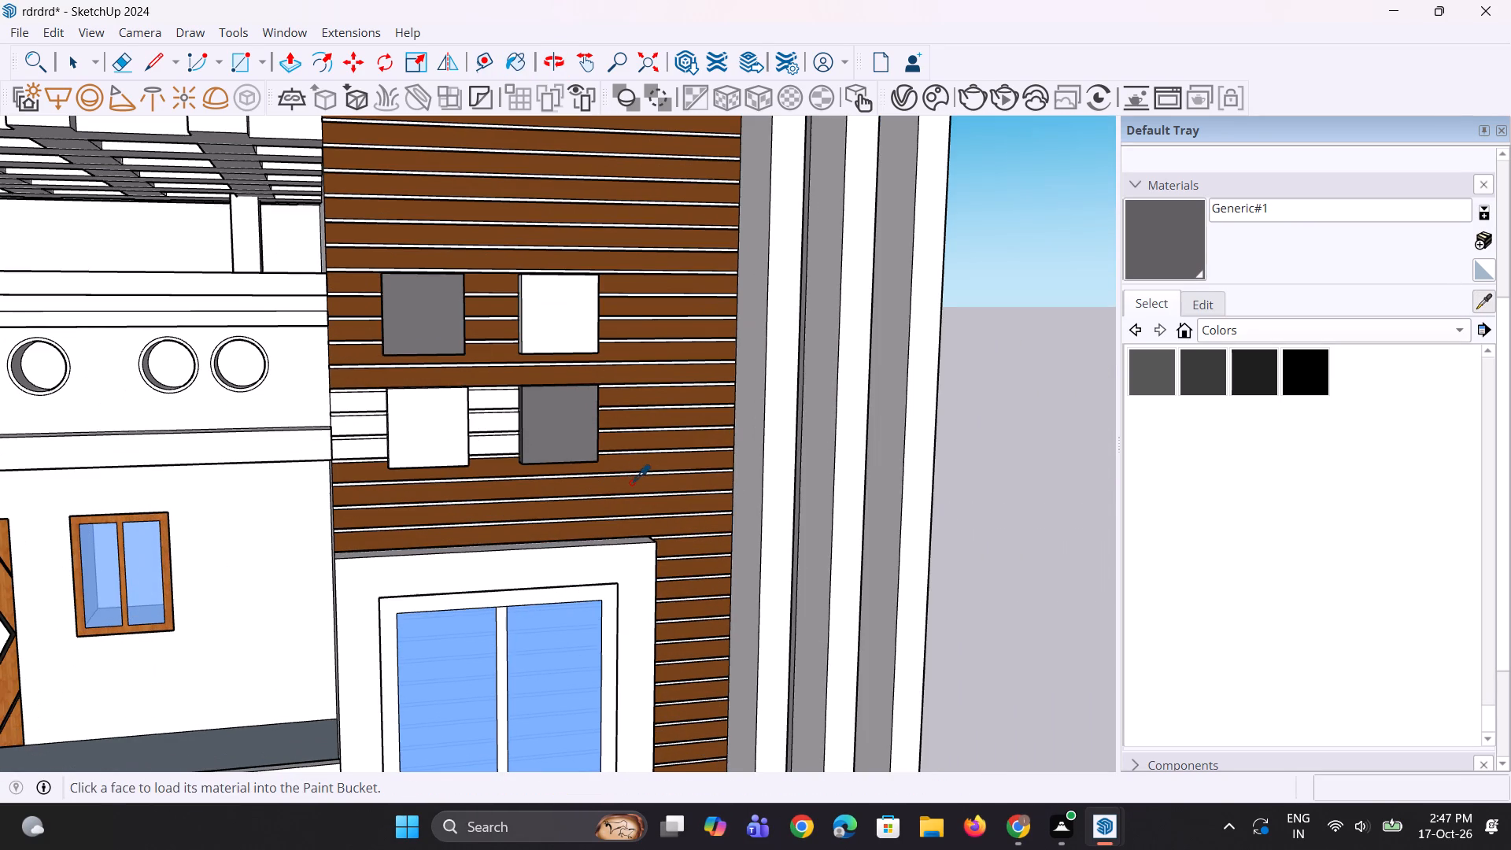
click(631, 482)
scroll(530, 425, up, 5)
click(494, 394)
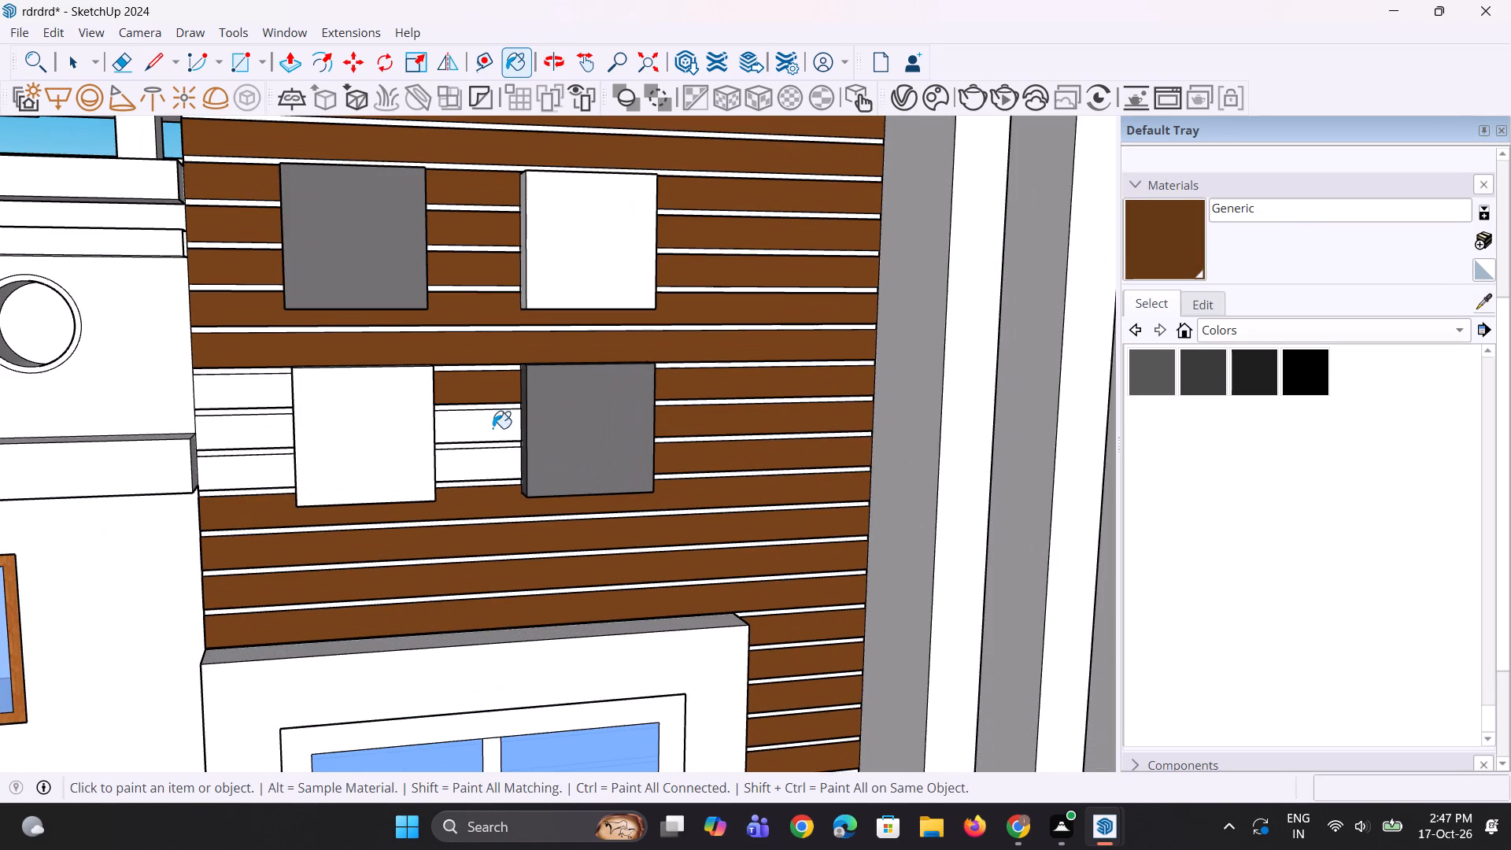
click(493, 428)
click(487, 473)
click(267, 482)
click(253, 433)
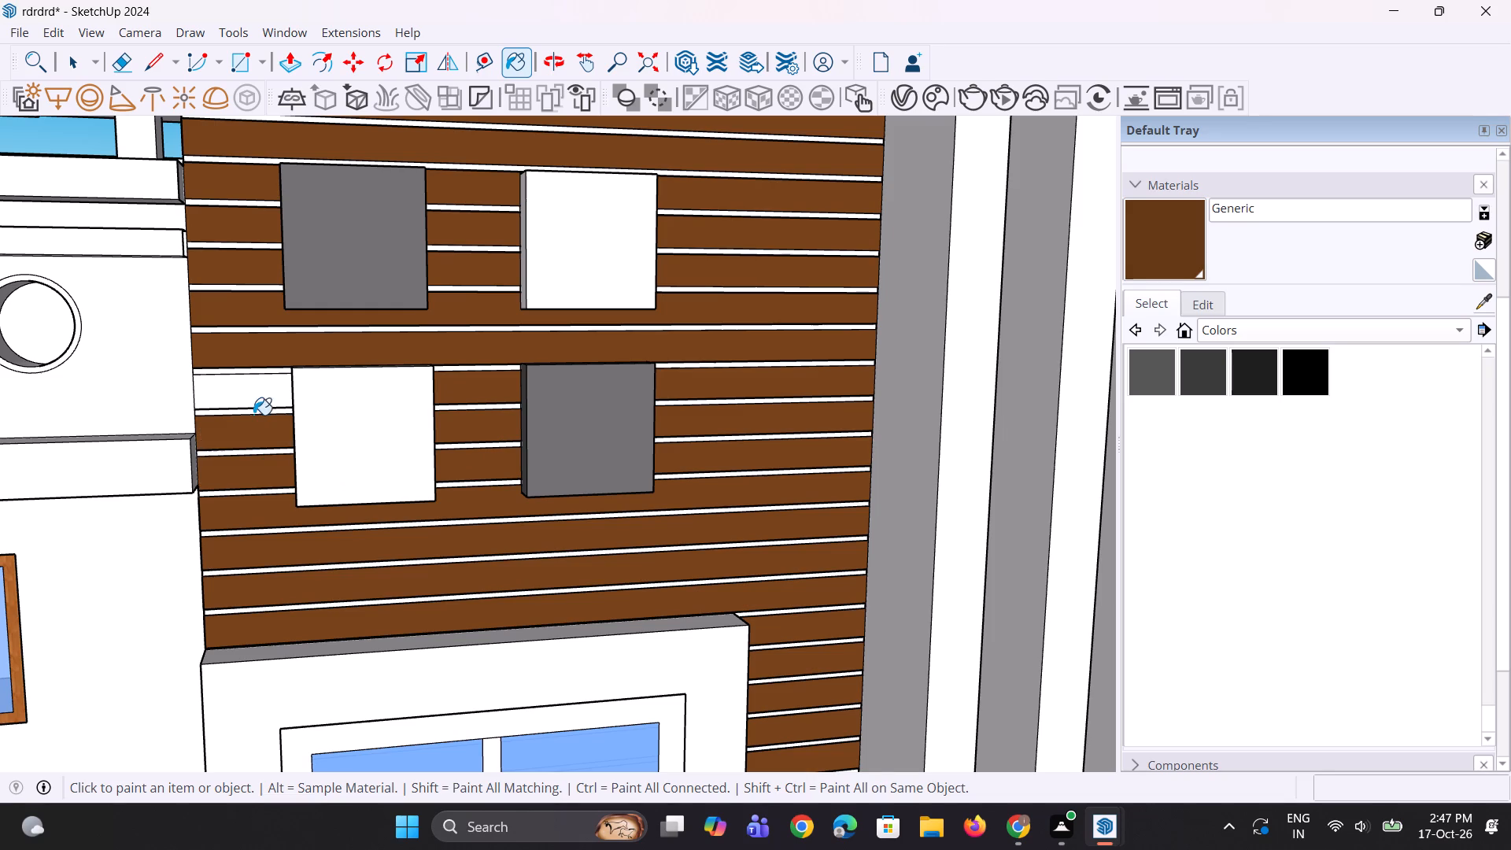
click(254, 399)
Create a new generic V-Ray material in the V-Ray Asset Editor.
scroll(624, 586, down, 18)
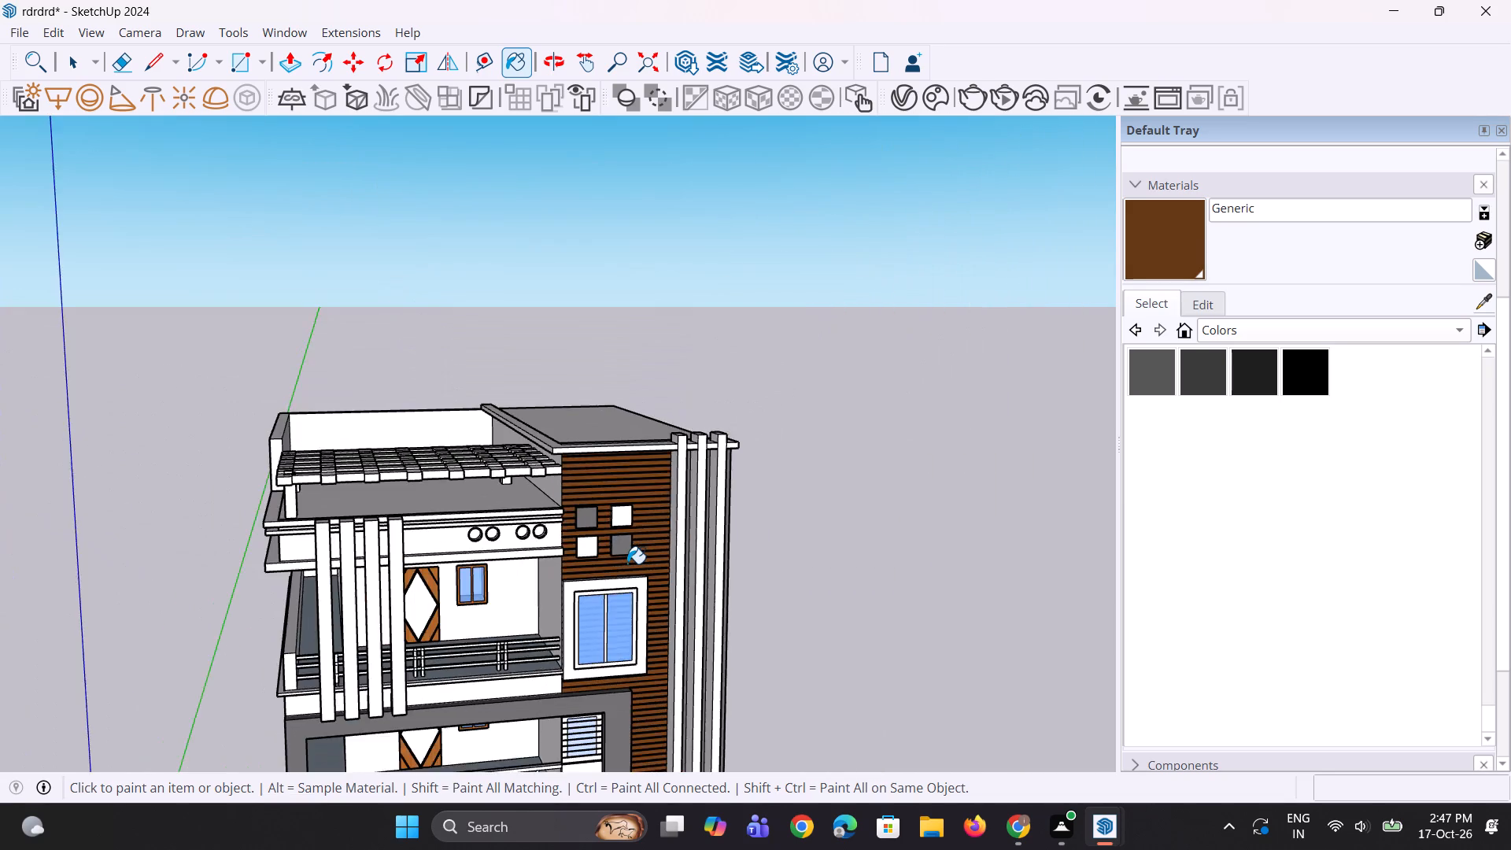
scroll(627, 564, down, 9)
middle_drag(605, 549, 539, 396)
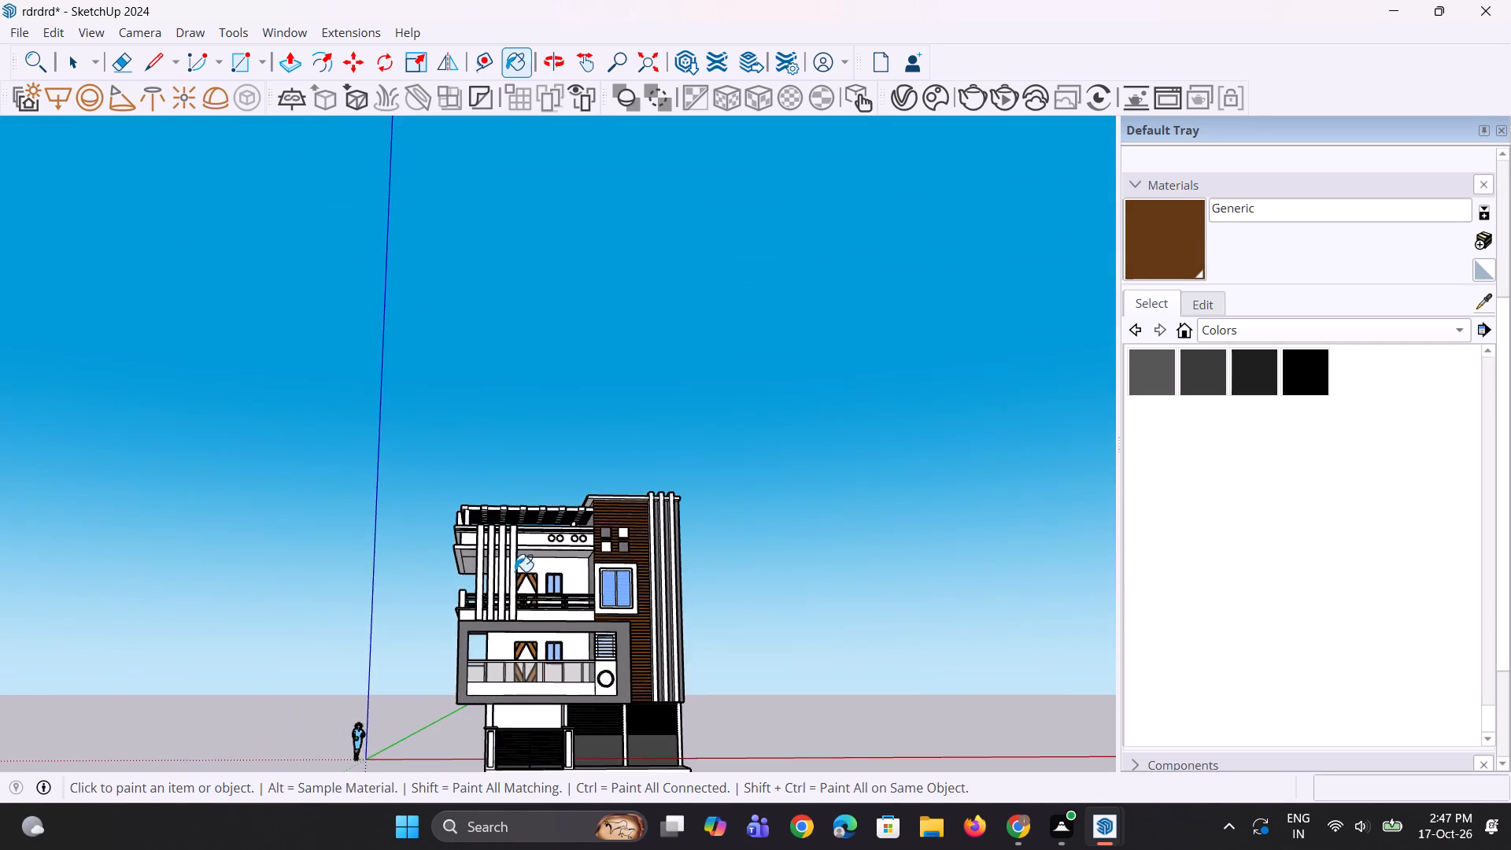
scroll(553, 633, up, 7)
scroll(434, 605, up, 2)
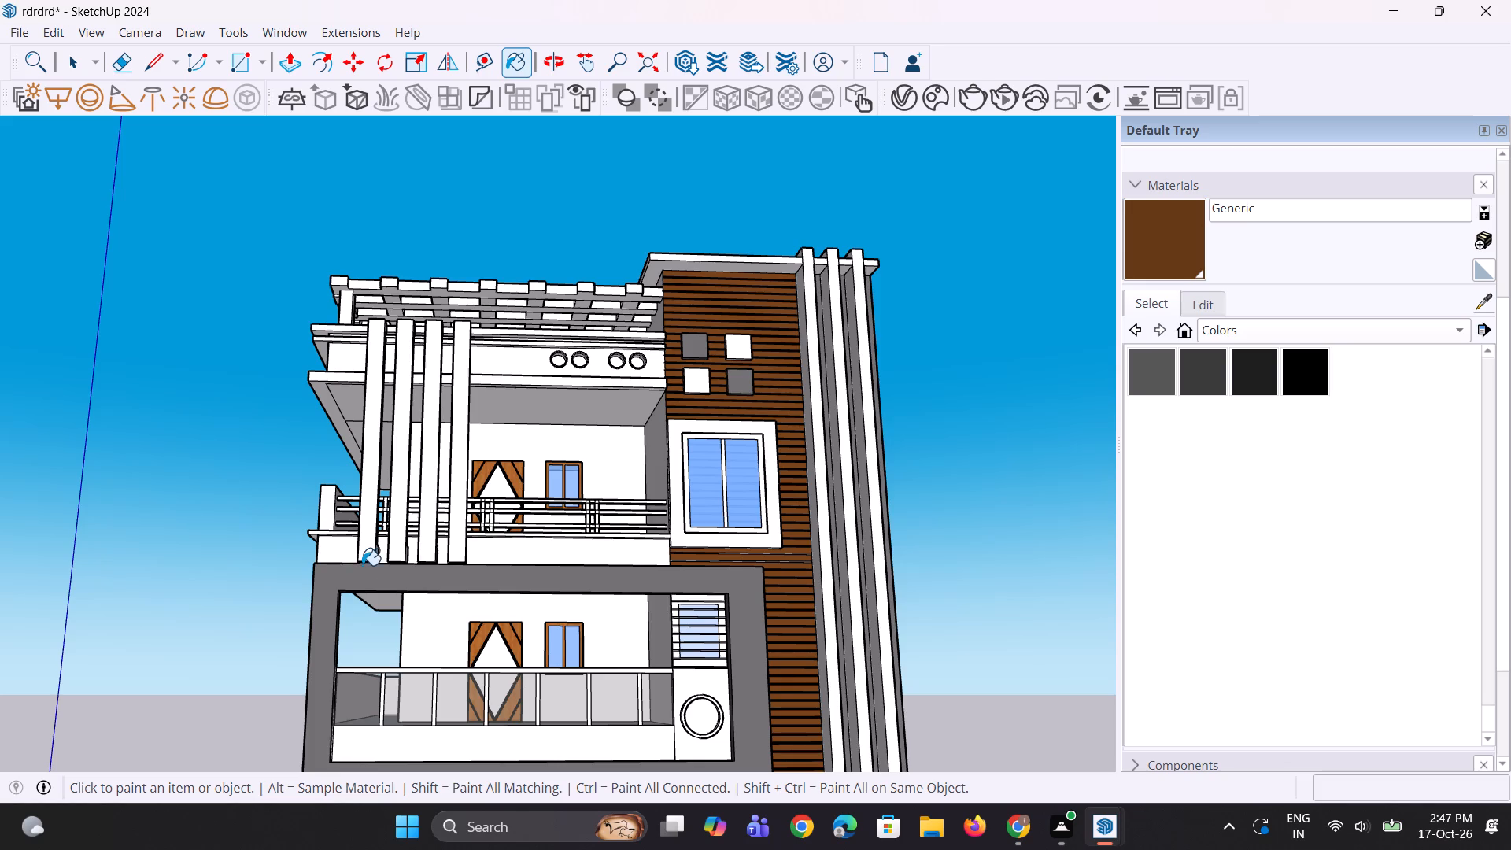
scroll(362, 565, down, 2)
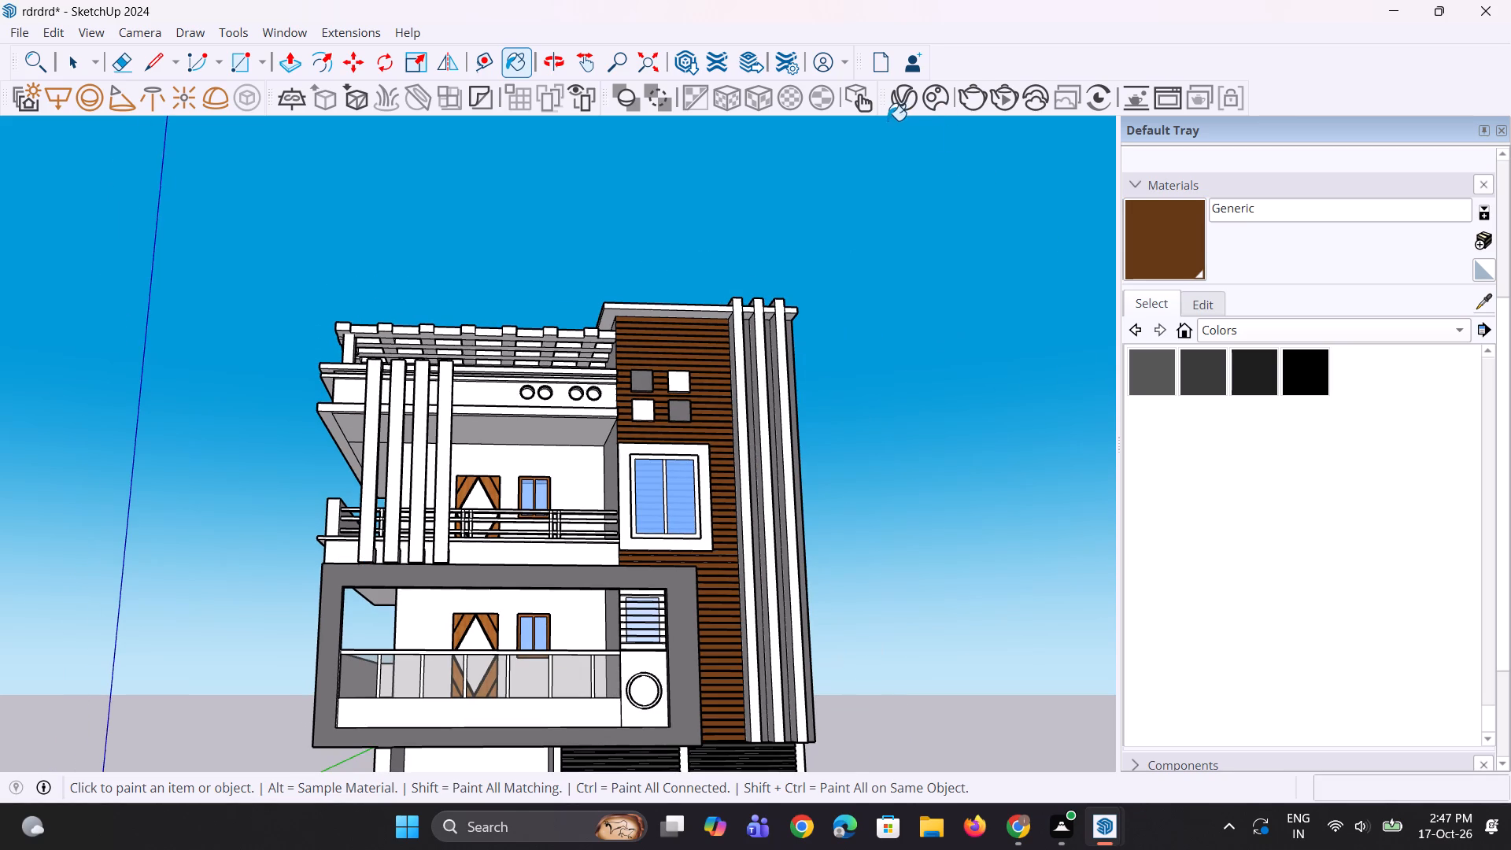
click(900, 112)
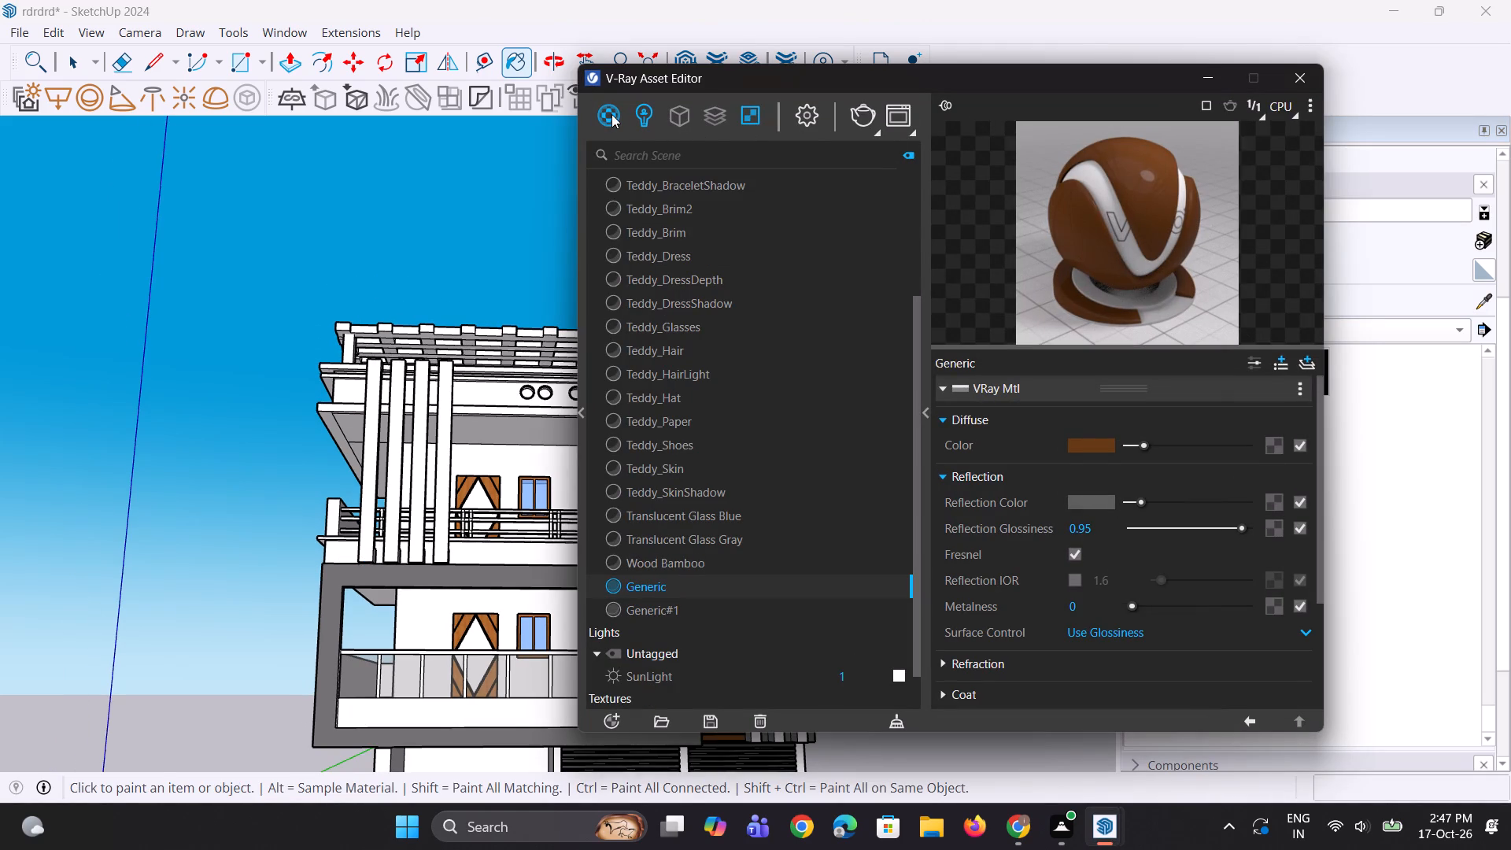
right_click(611, 114)
click(643, 159)
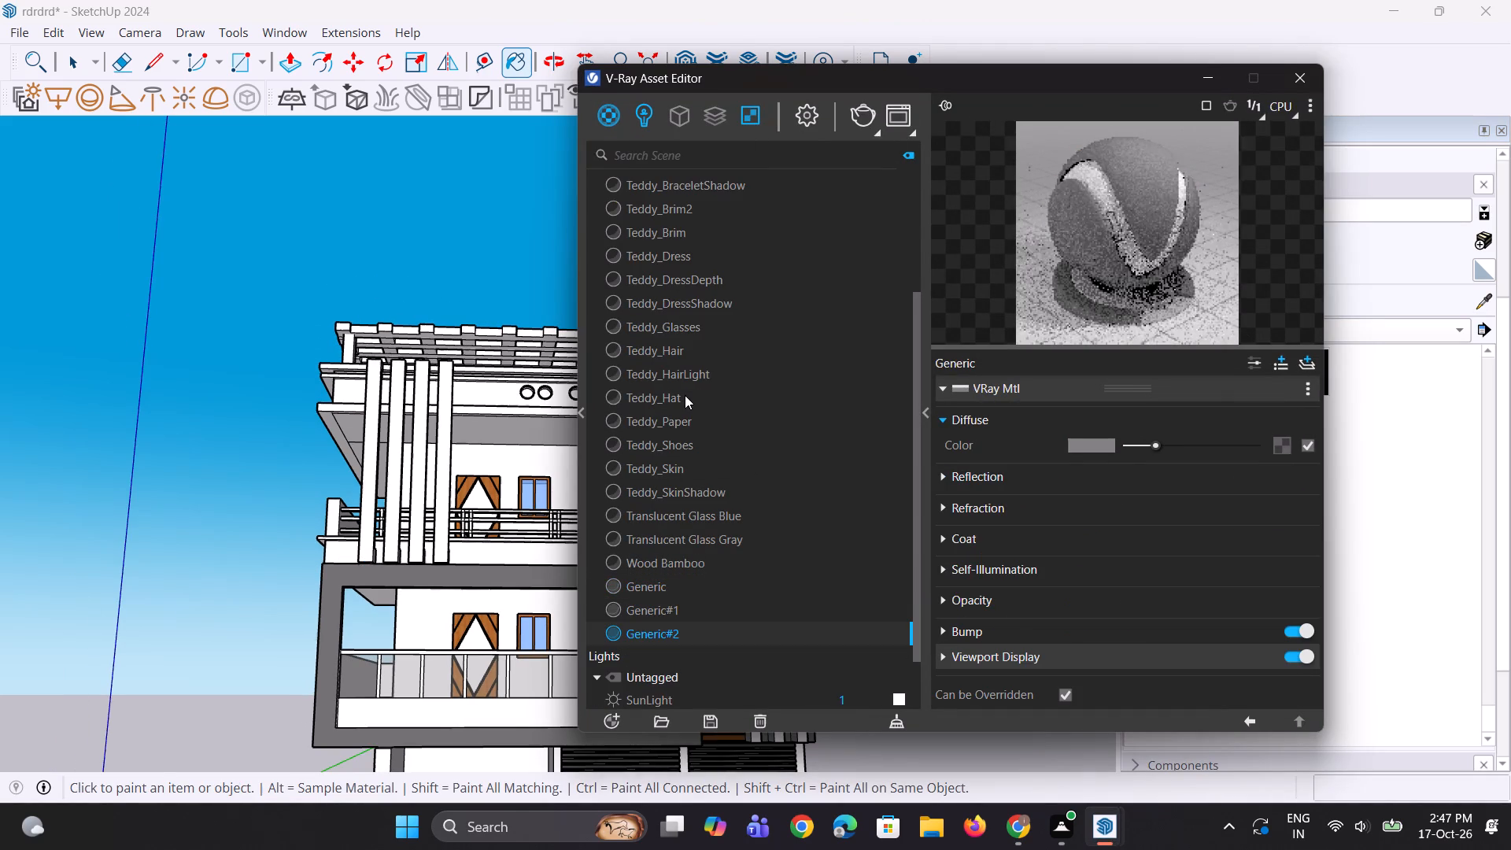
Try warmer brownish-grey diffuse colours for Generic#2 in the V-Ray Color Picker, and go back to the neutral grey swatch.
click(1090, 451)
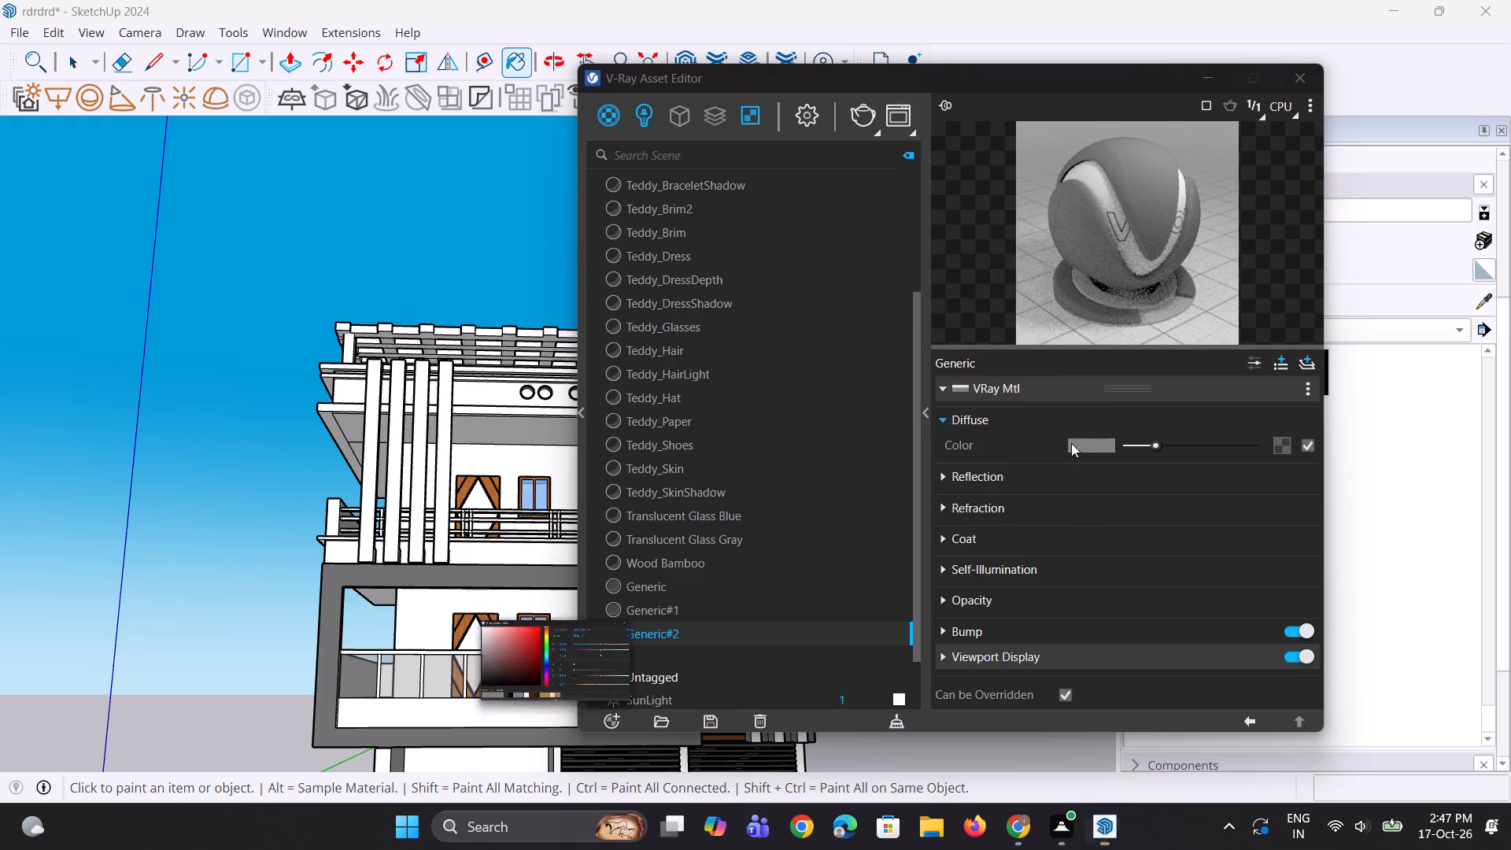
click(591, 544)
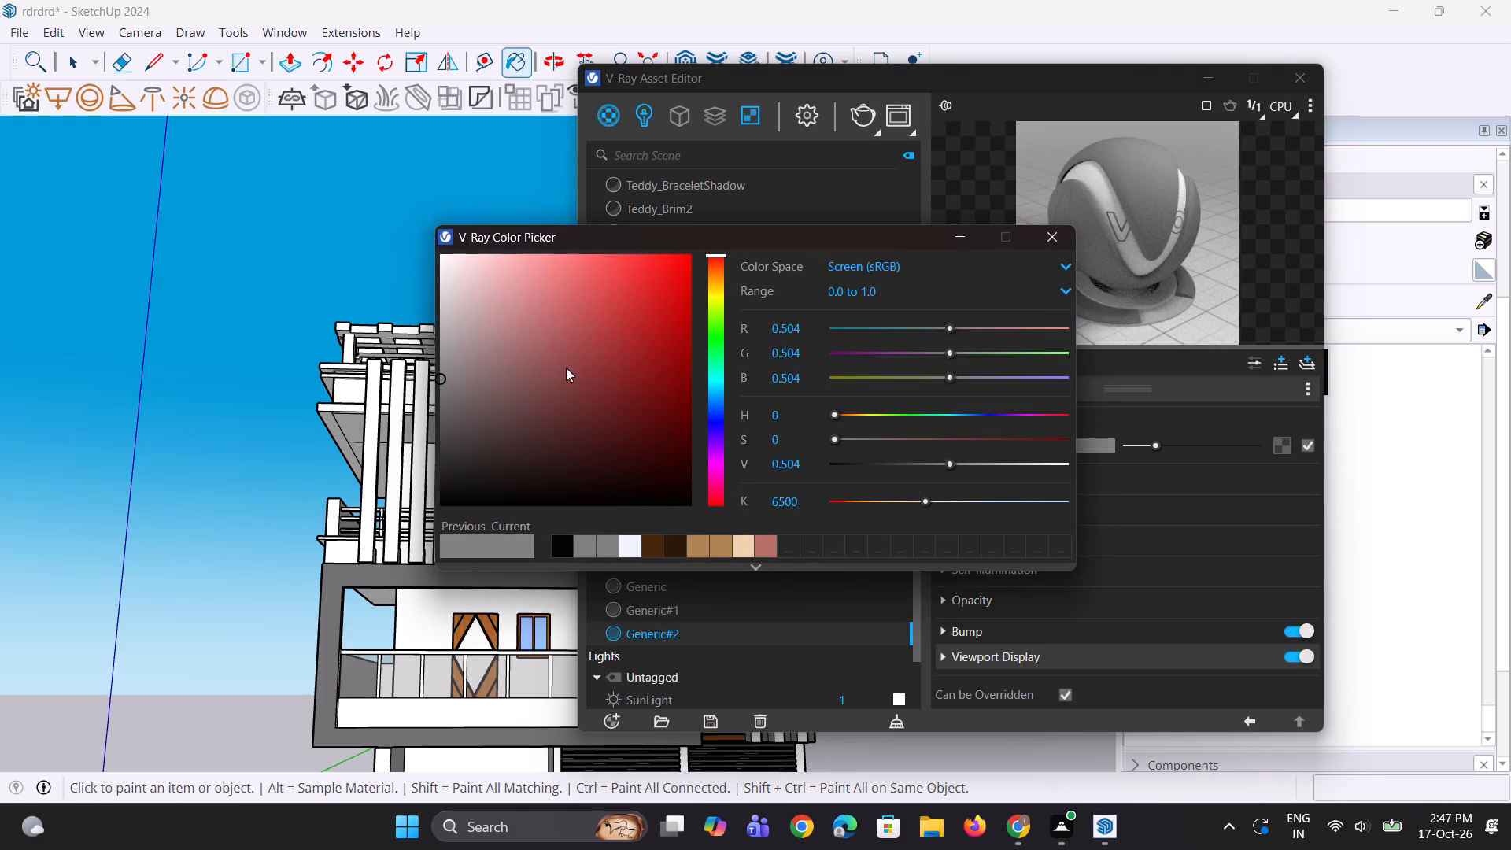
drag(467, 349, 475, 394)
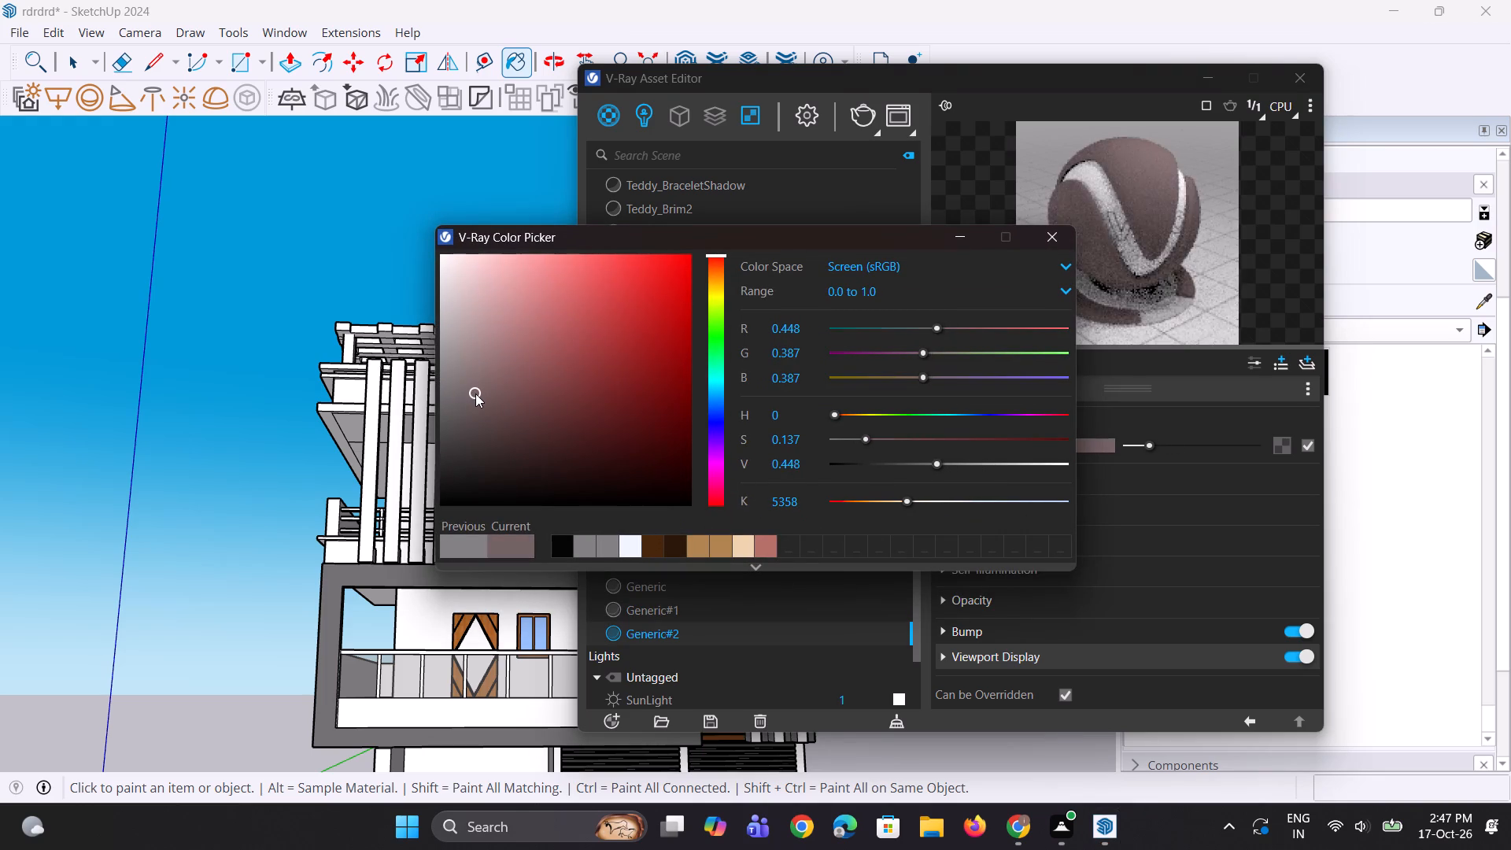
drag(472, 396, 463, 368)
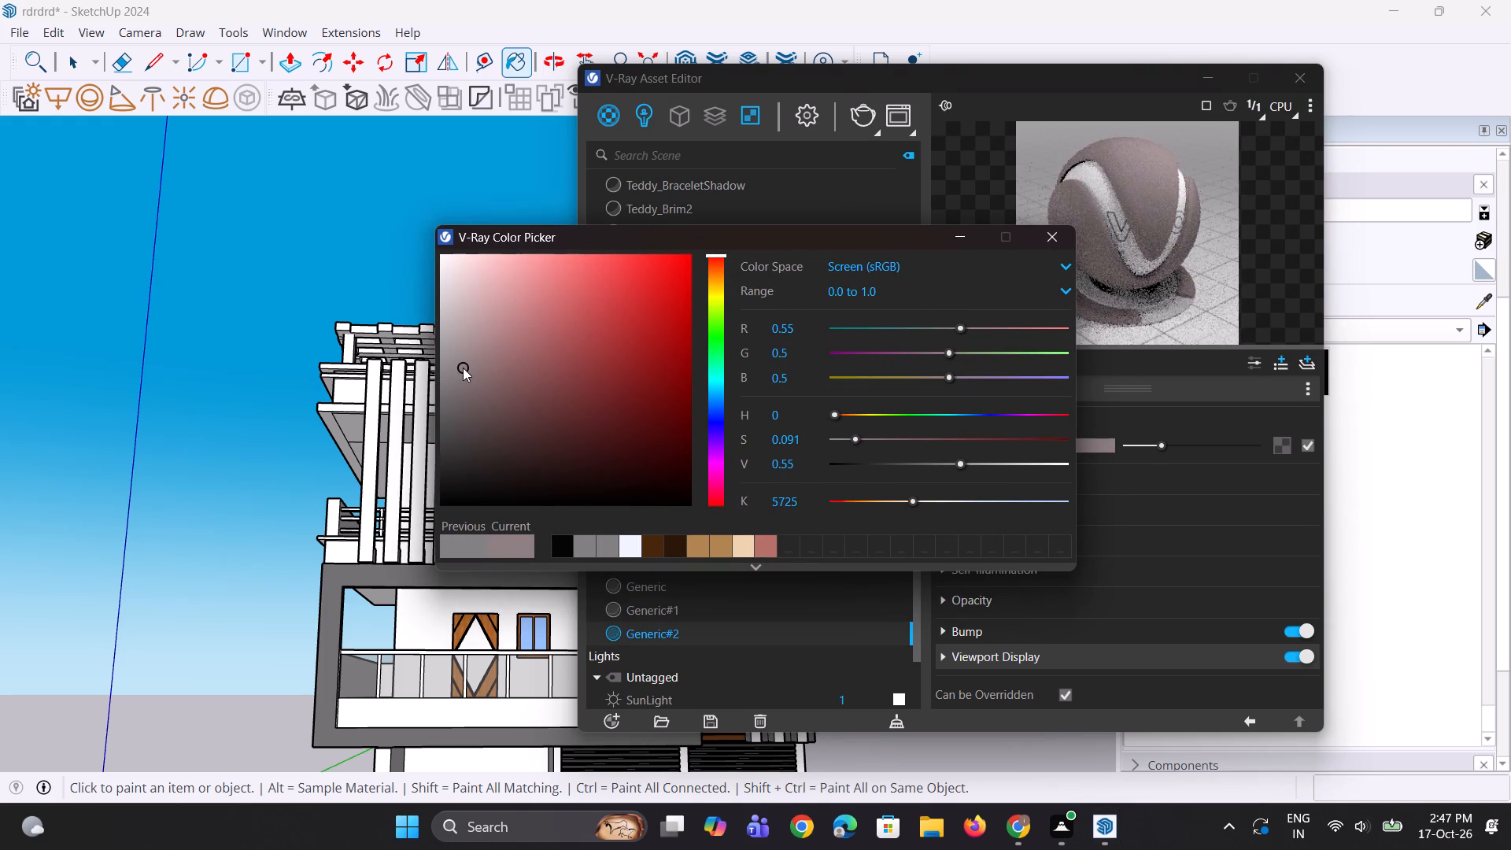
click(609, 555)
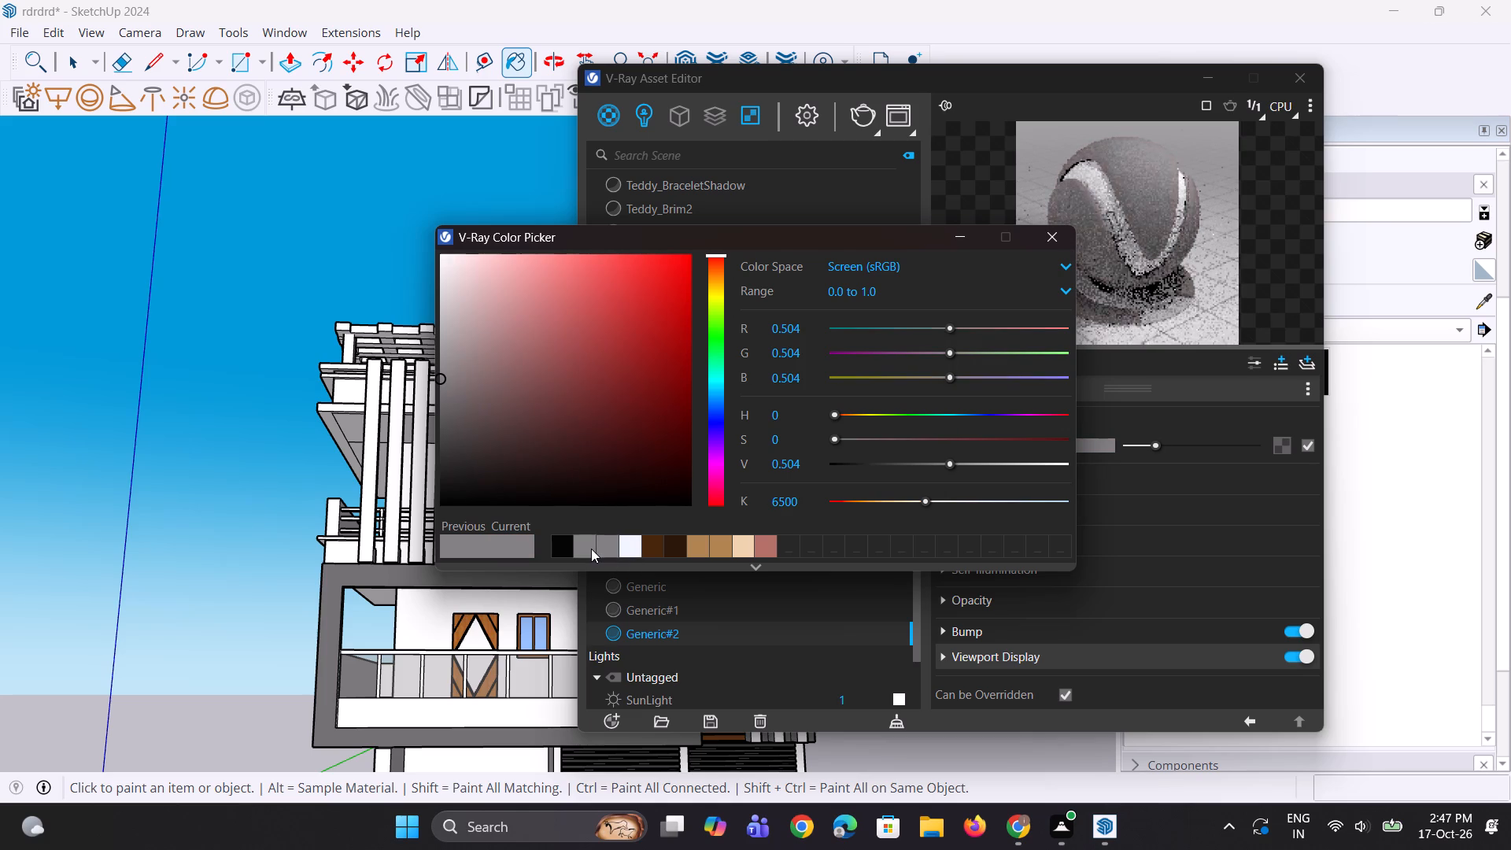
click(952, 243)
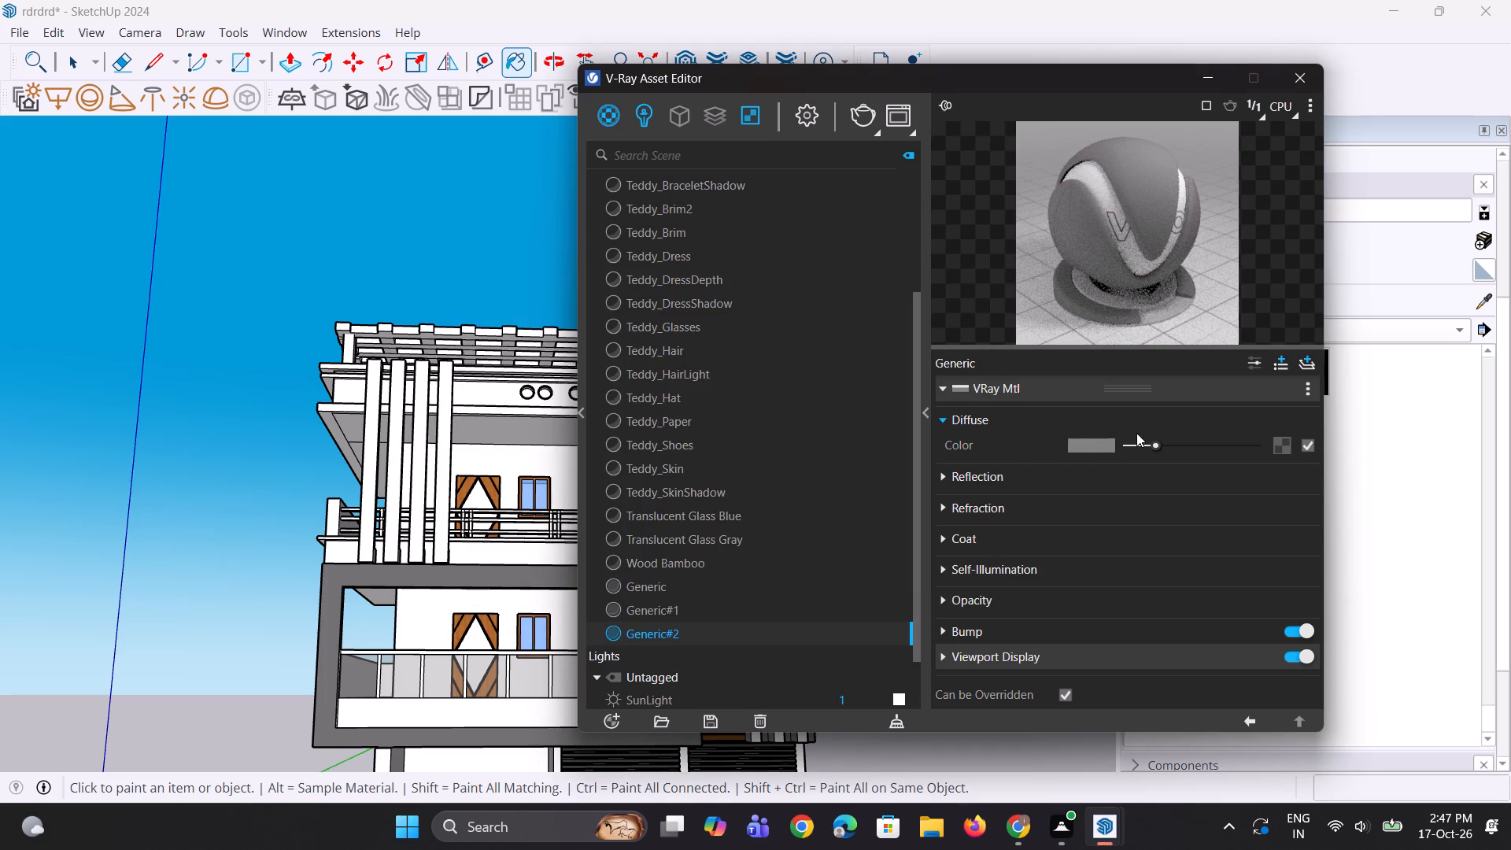
Give Generic#2 a dark grey diffuse colour, a mid-grey reflection colour and a reflection glossiness of 0.95.
drag(1151, 447, 1138, 450)
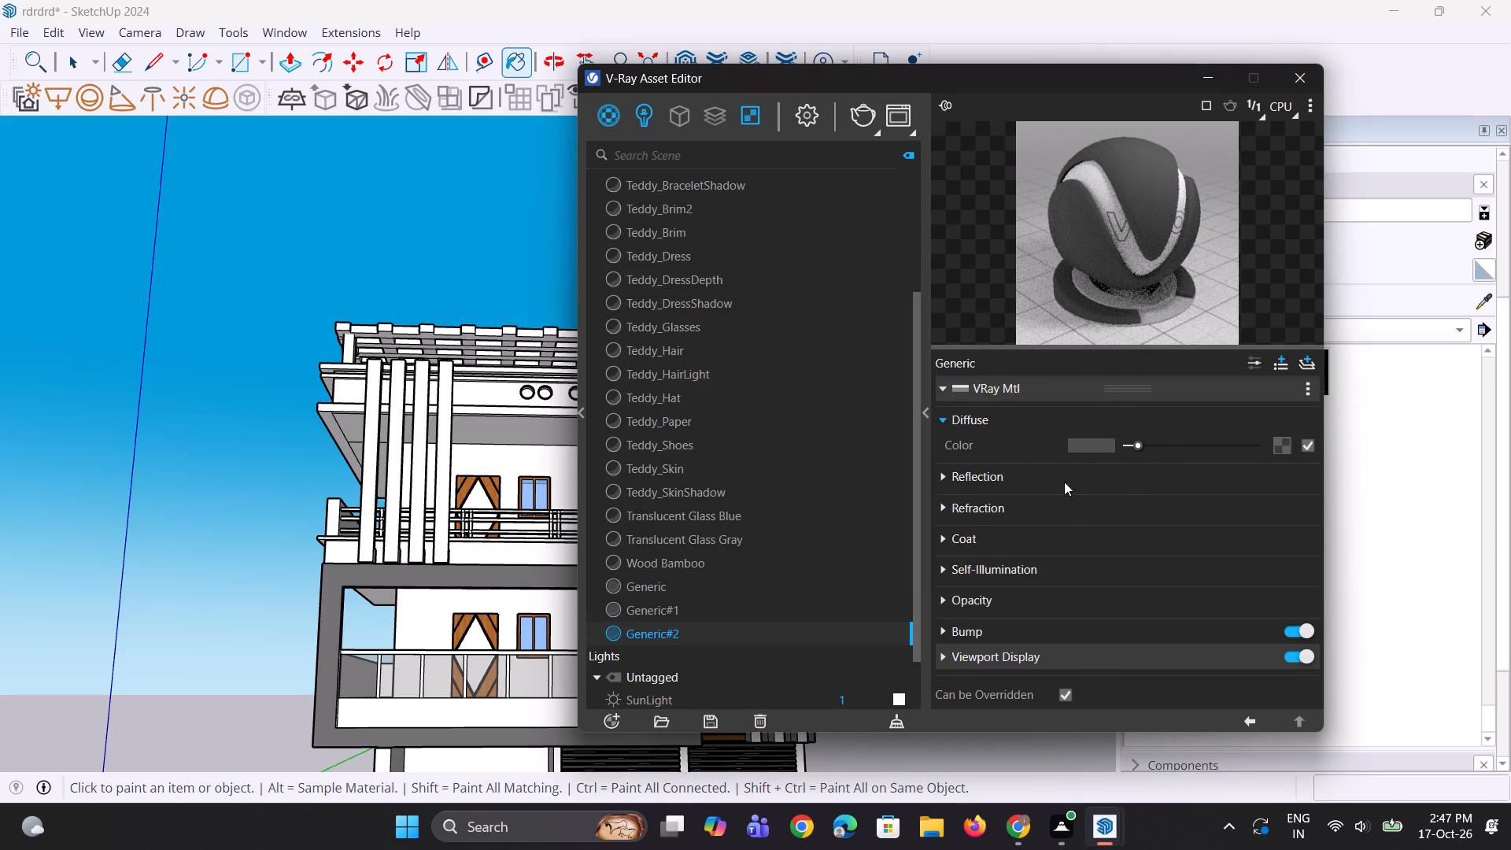
click(1064, 482)
drag(1120, 498, 1140, 504)
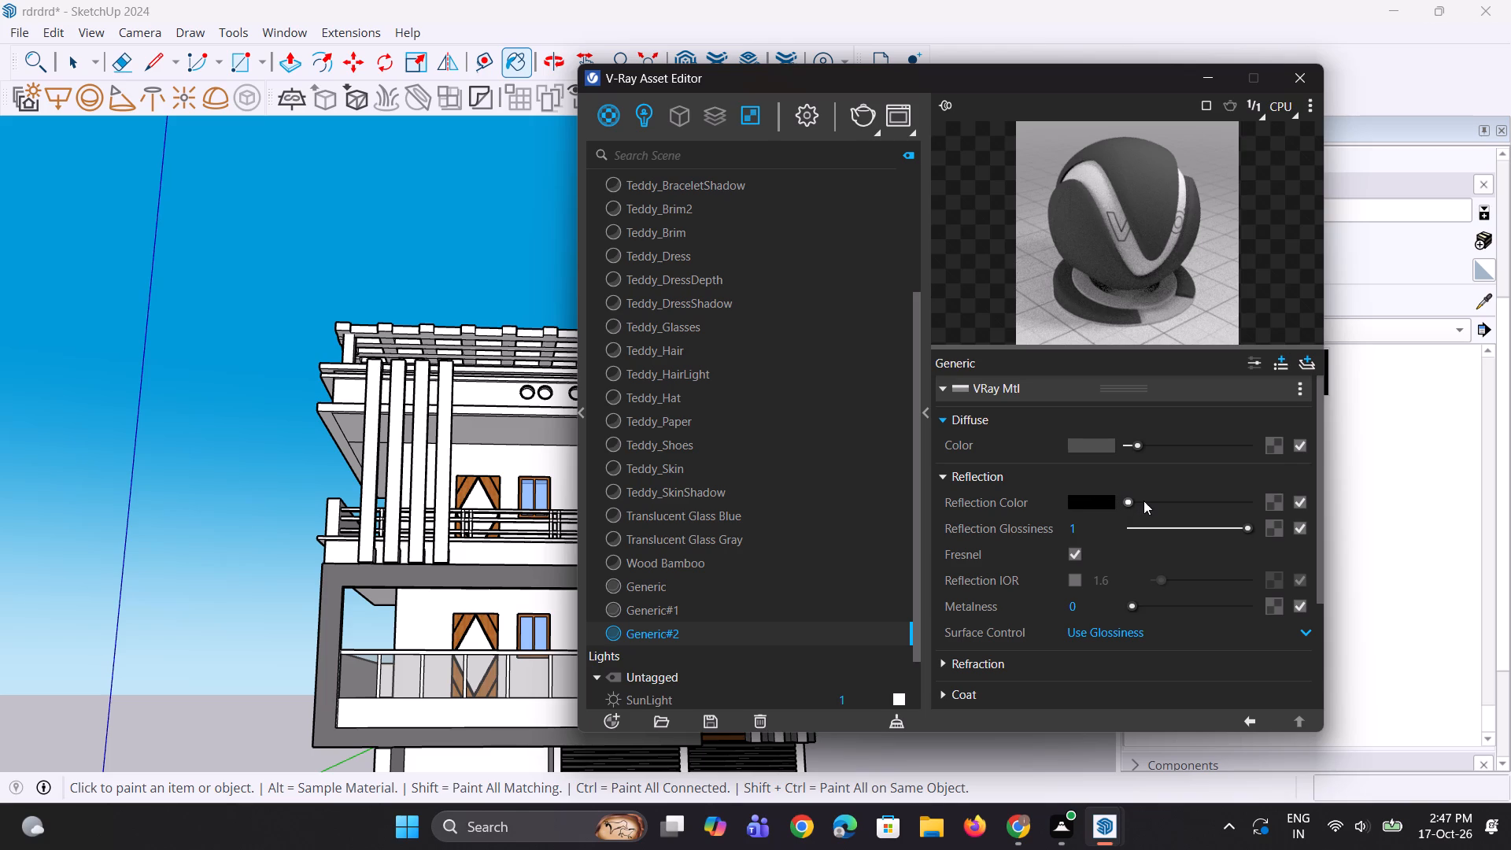
click(1143, 501)
click(1154, 500)
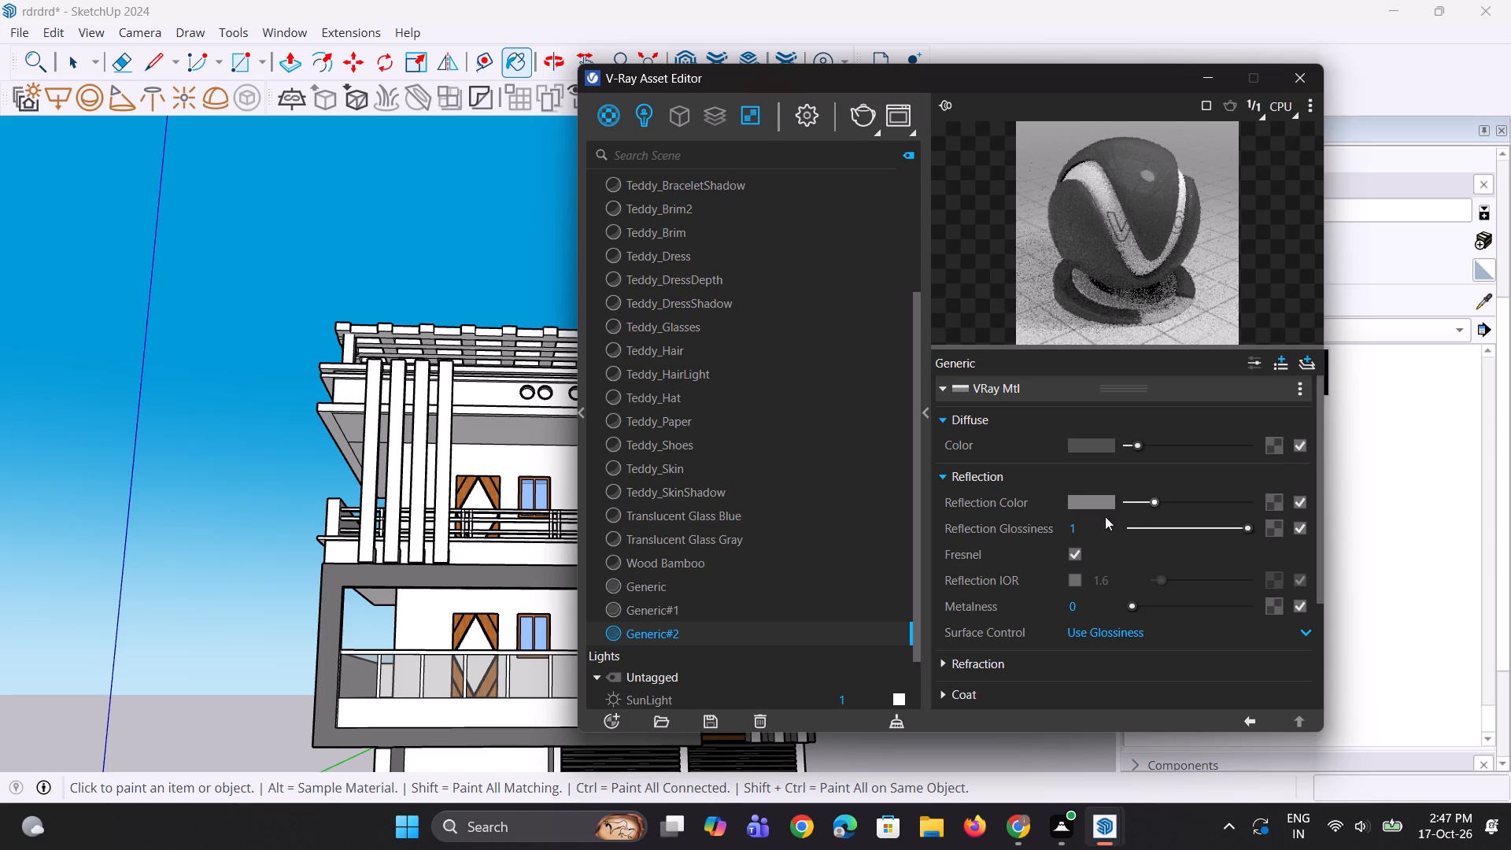
drag(1098, 519, 1038, 534)
text(0.95)
key(Return)
click(1110, 279)
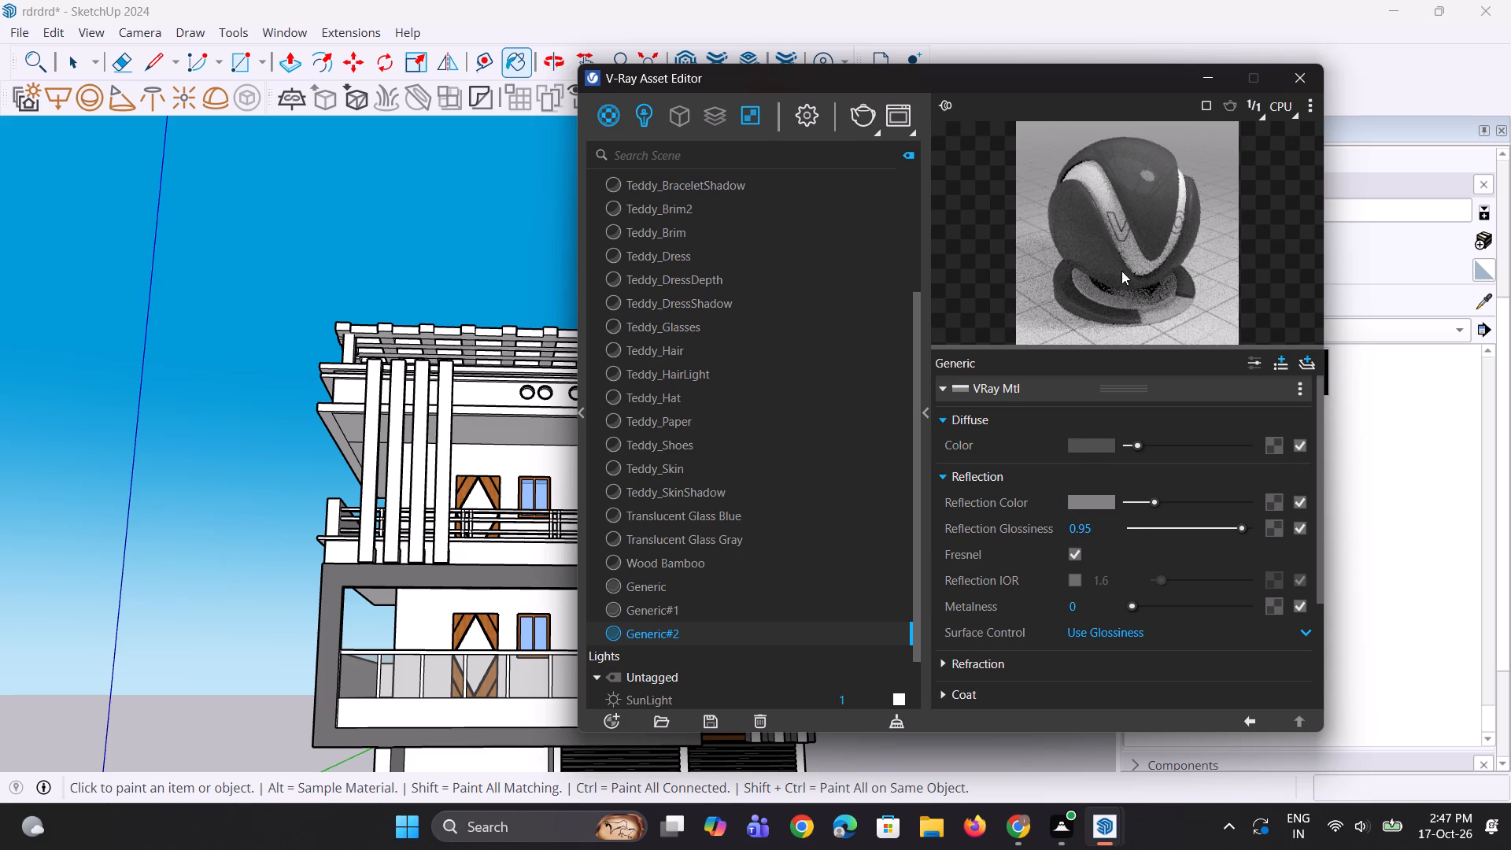
click(1220, 83)
Paint the front faces of the upper-right and lower-left square blocks with Generic#2.
scroll(782, 347, up, 6)
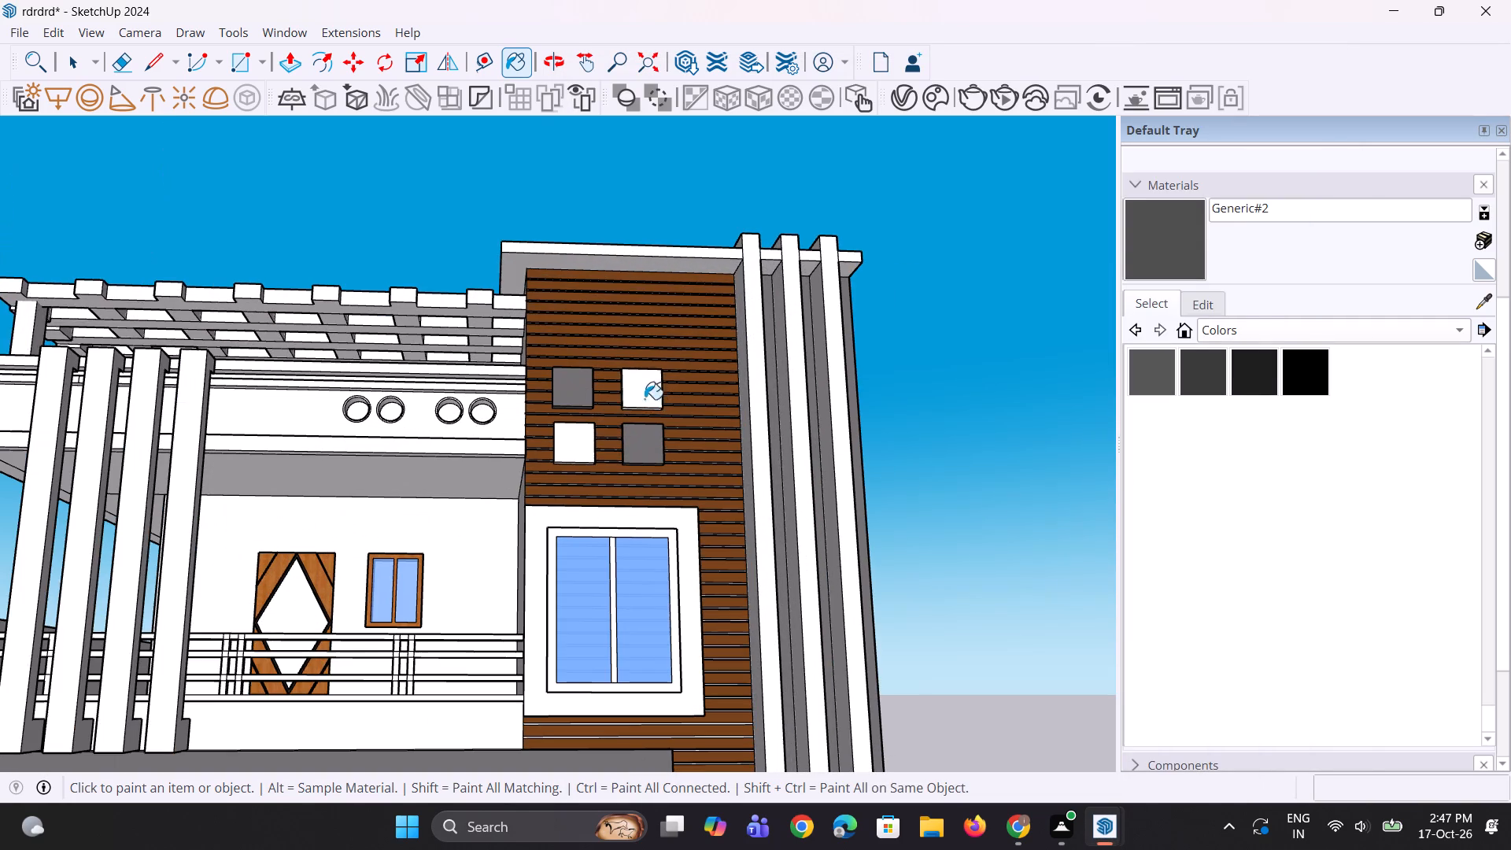
click(642, 389)
click(571, 440)
Paint the exposed edge faces of the lower-left square block and the bottom edge of the upper-right block with Generic#2.
middle_drag(588, 444, 590, 584)
scroll(567, 473, up, 4)
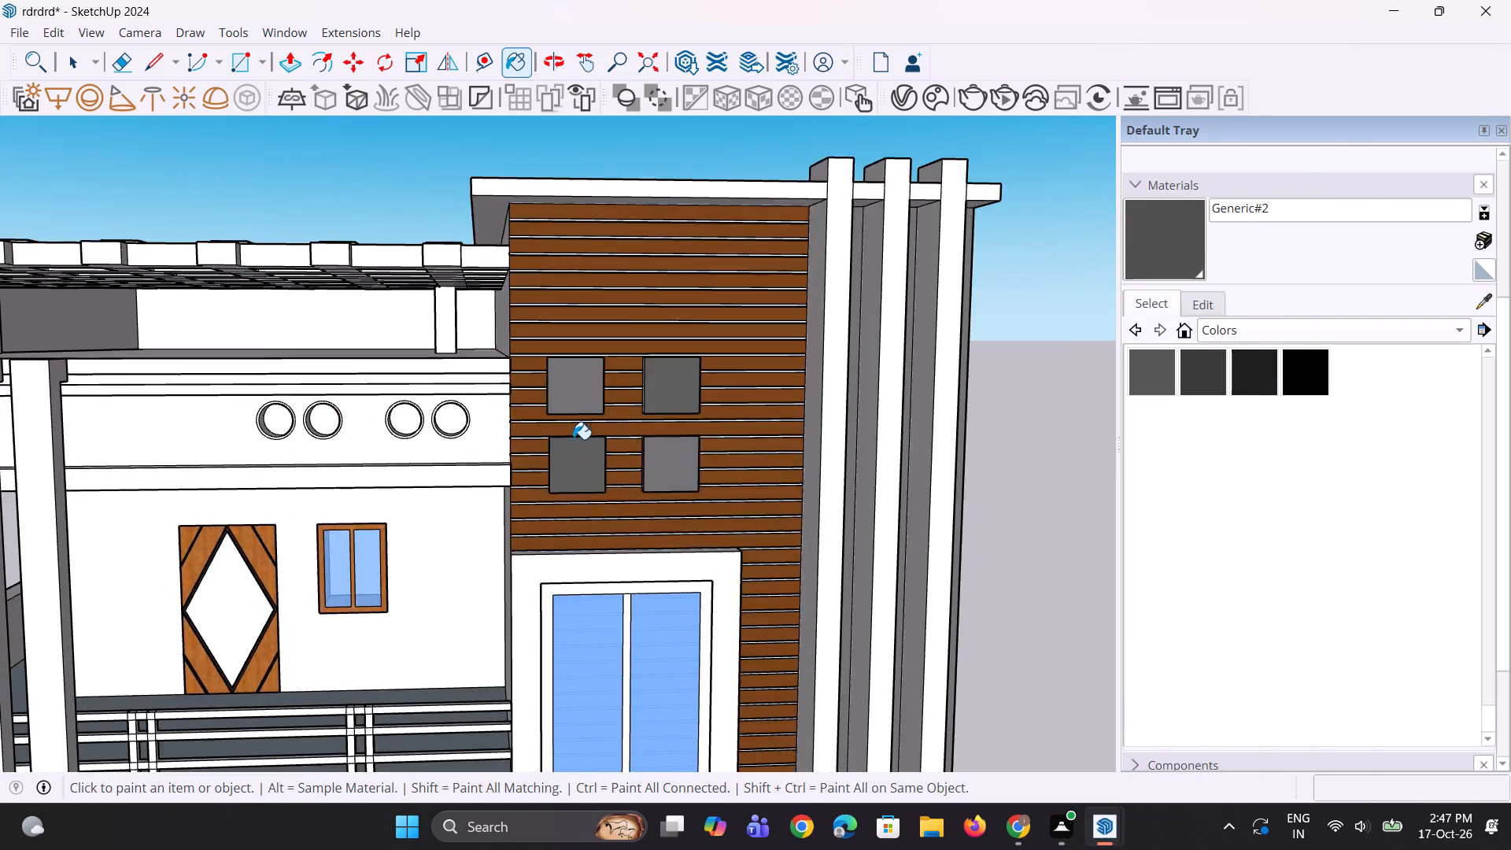
scroll(573, 439, up, 6)
middle_drag(574, 448, 592, 541)
scroll(601, 475, up, 2)
click(608, 462)
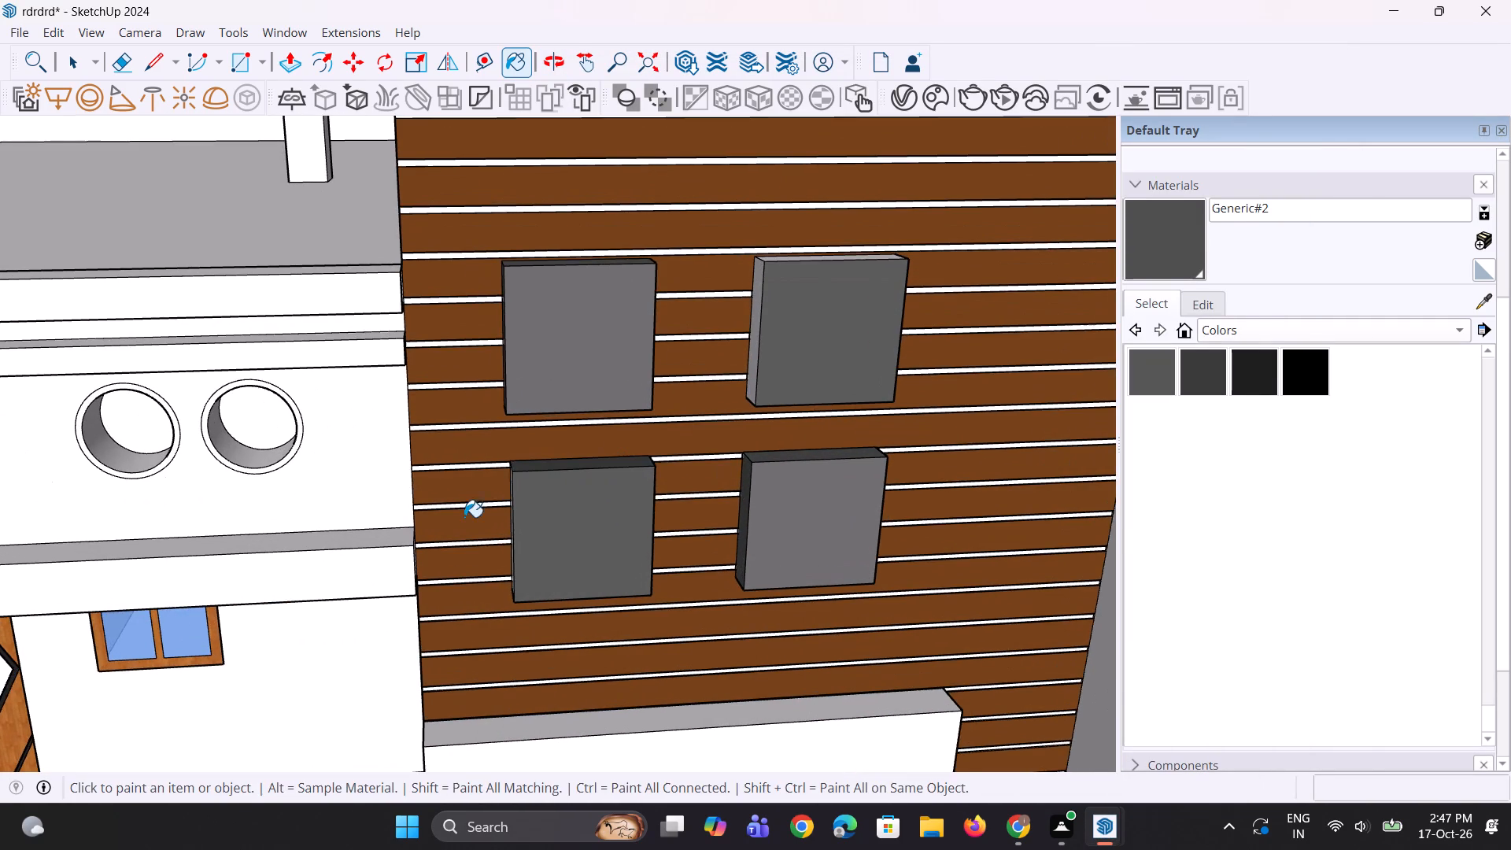
middle_drag(475, 517, 611, 501)
click(532, 518)
middle_drag(614, 570, 263, 512)
scroll(666, 564, up, 2)
click(625, 544)
middle_drag(599, 614, 724, 363)
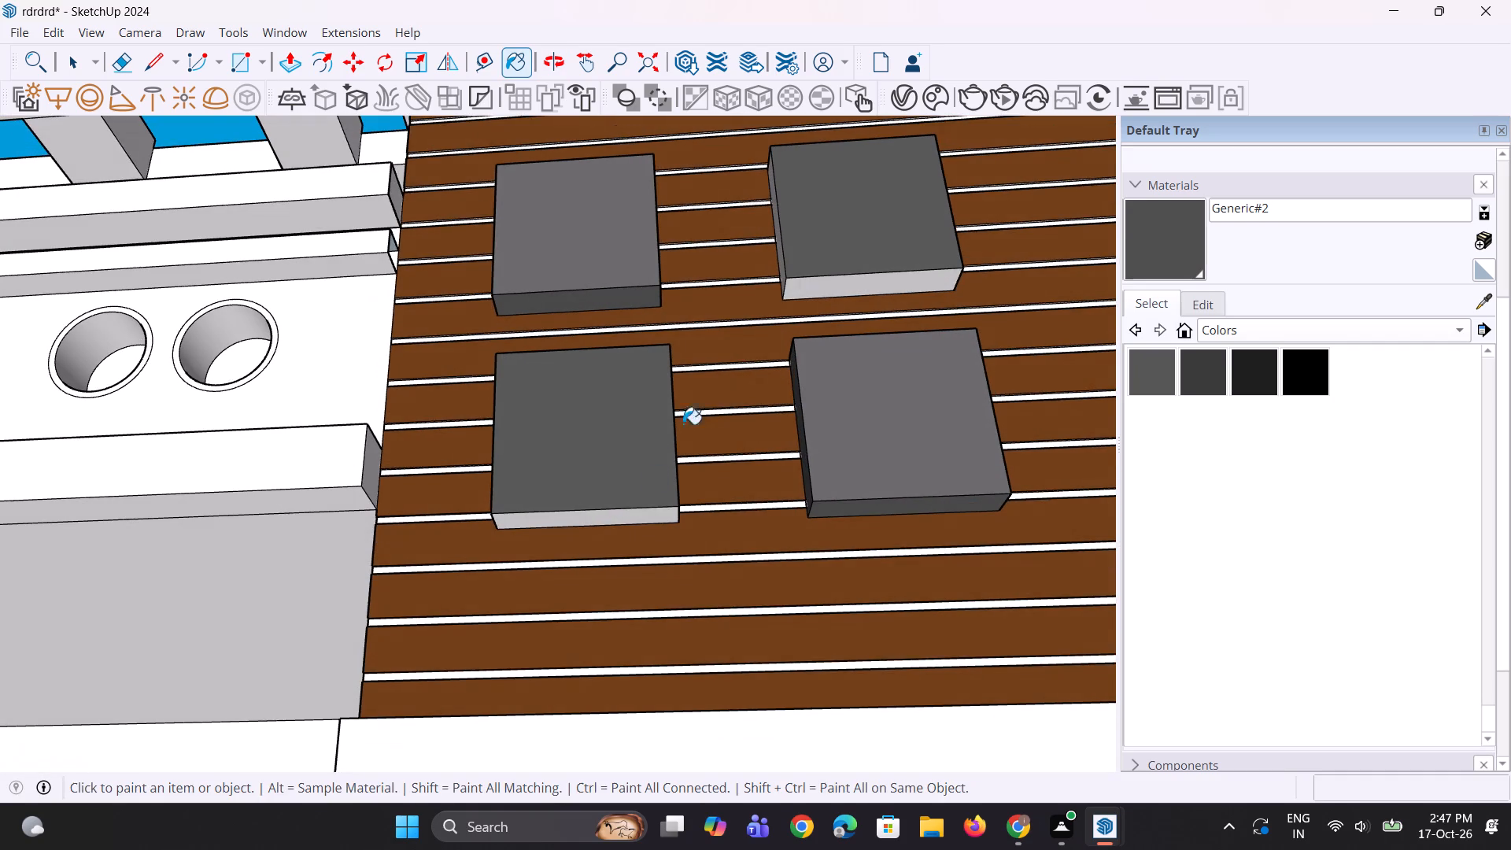
click(634, 516)
click(859, 292)
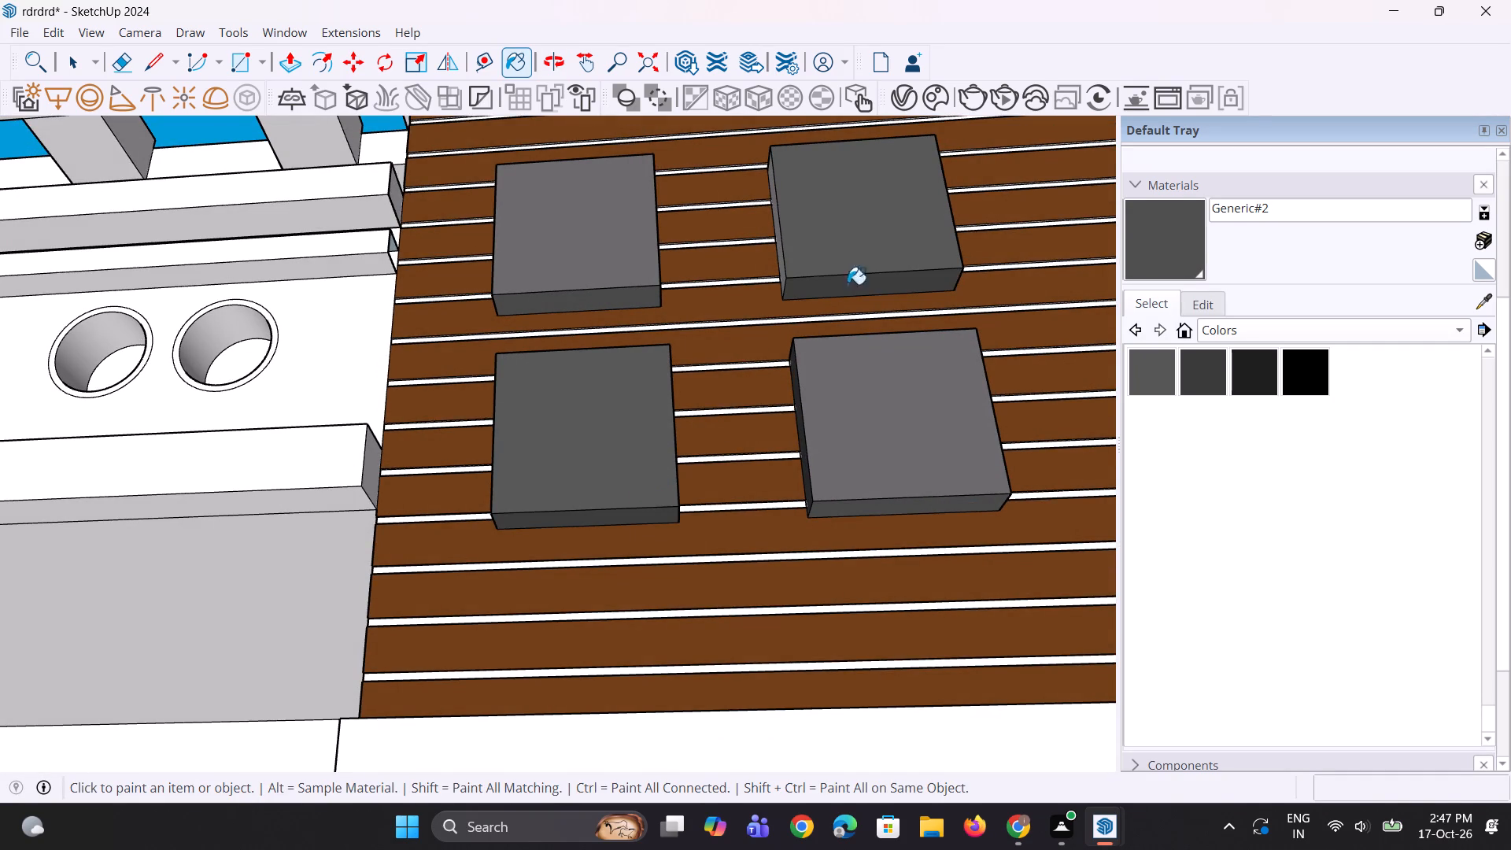
middle_drag(852, 293, 870, 371)
Darken the diffuse colour of the Generic#2 V-Ray material to a deeper charcoal grey.
click(916, 105)
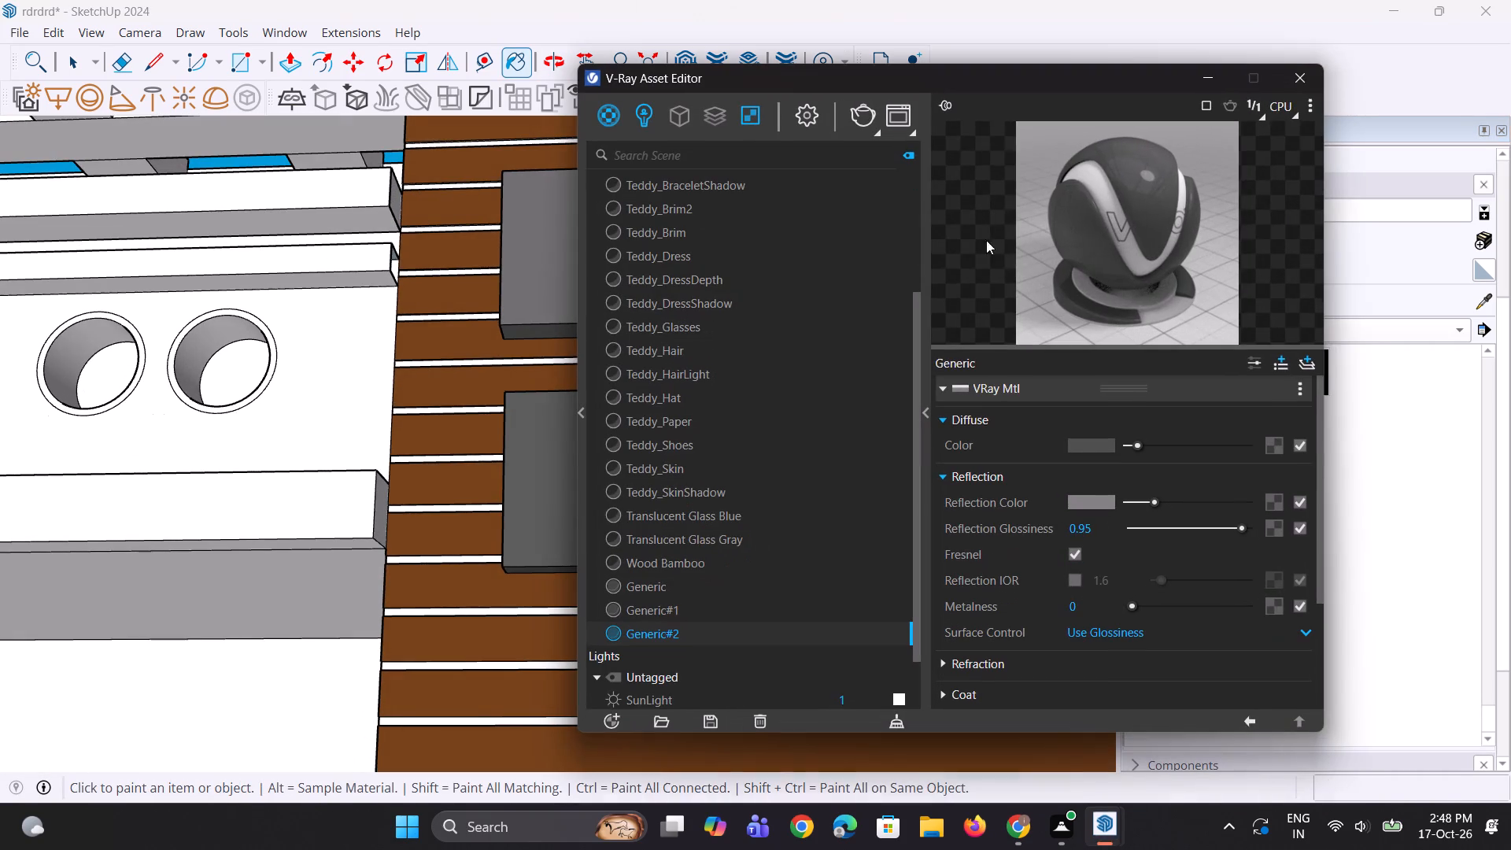
click(1136, 449)
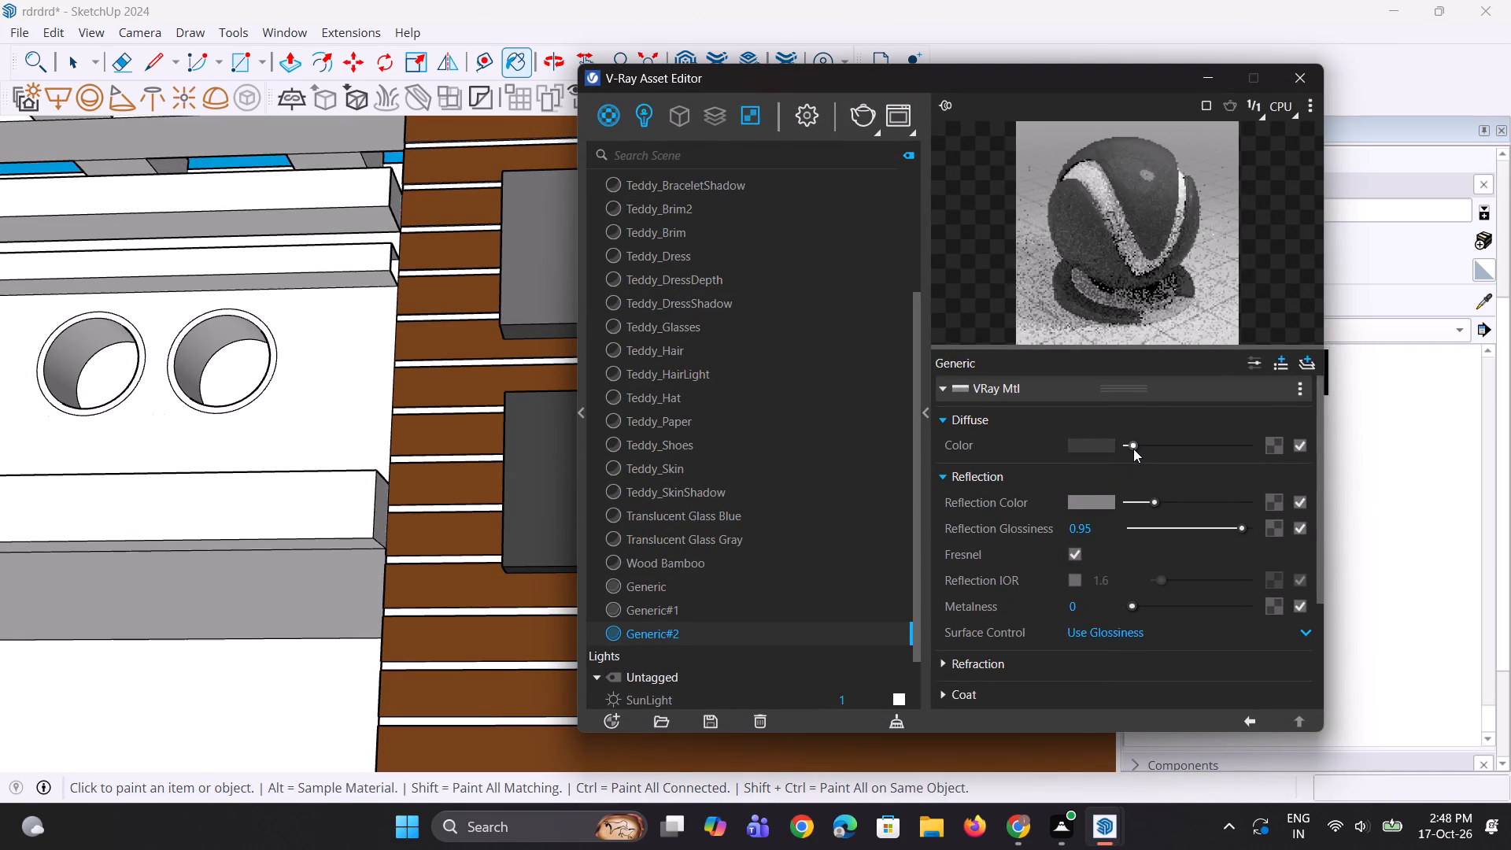
click(1145, 280)
click(1202, 79)
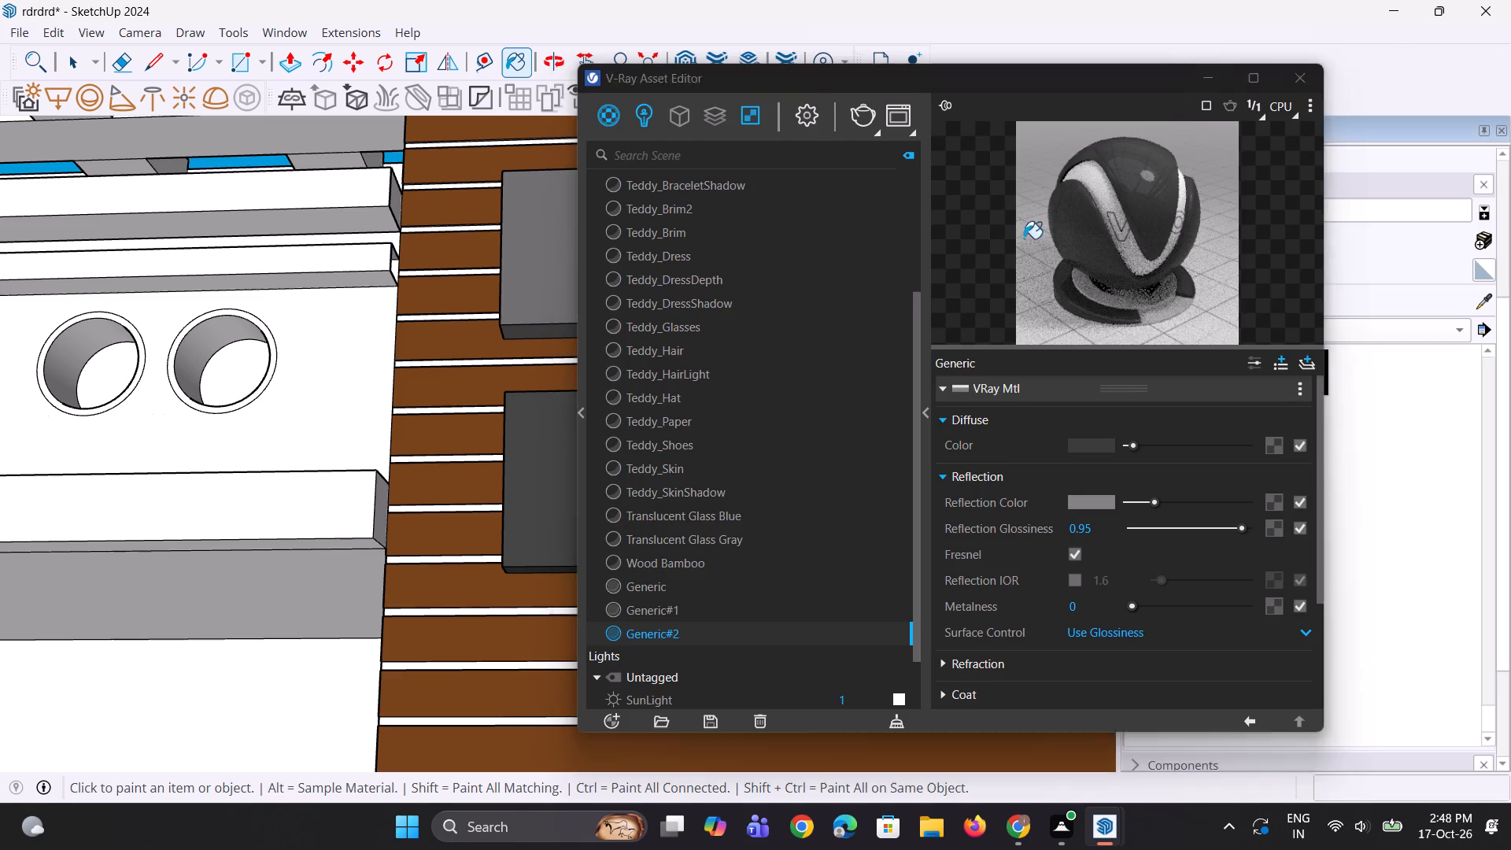
Paint the remaining side and top edge faces of the upper-right square block with Generic#2.
middle_drag(693, 464, 715, 589)
scroll(750, 420, up, 4)
click(832, 324)
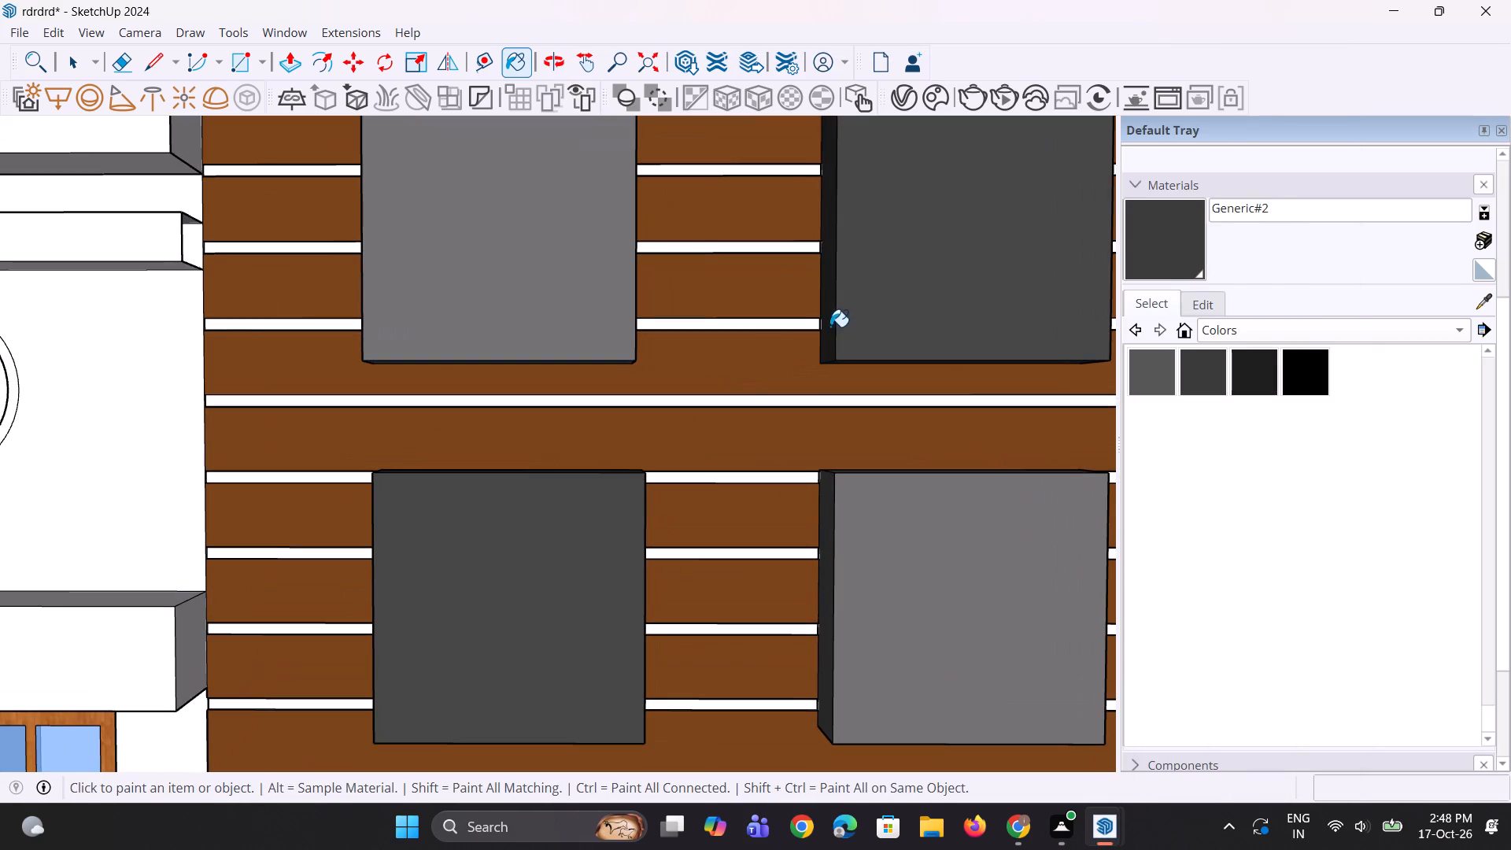
middle_drag(829, 364, 678, 246)
scroll(915, 300, up, 1)
scroll(722, 505, down, 7)
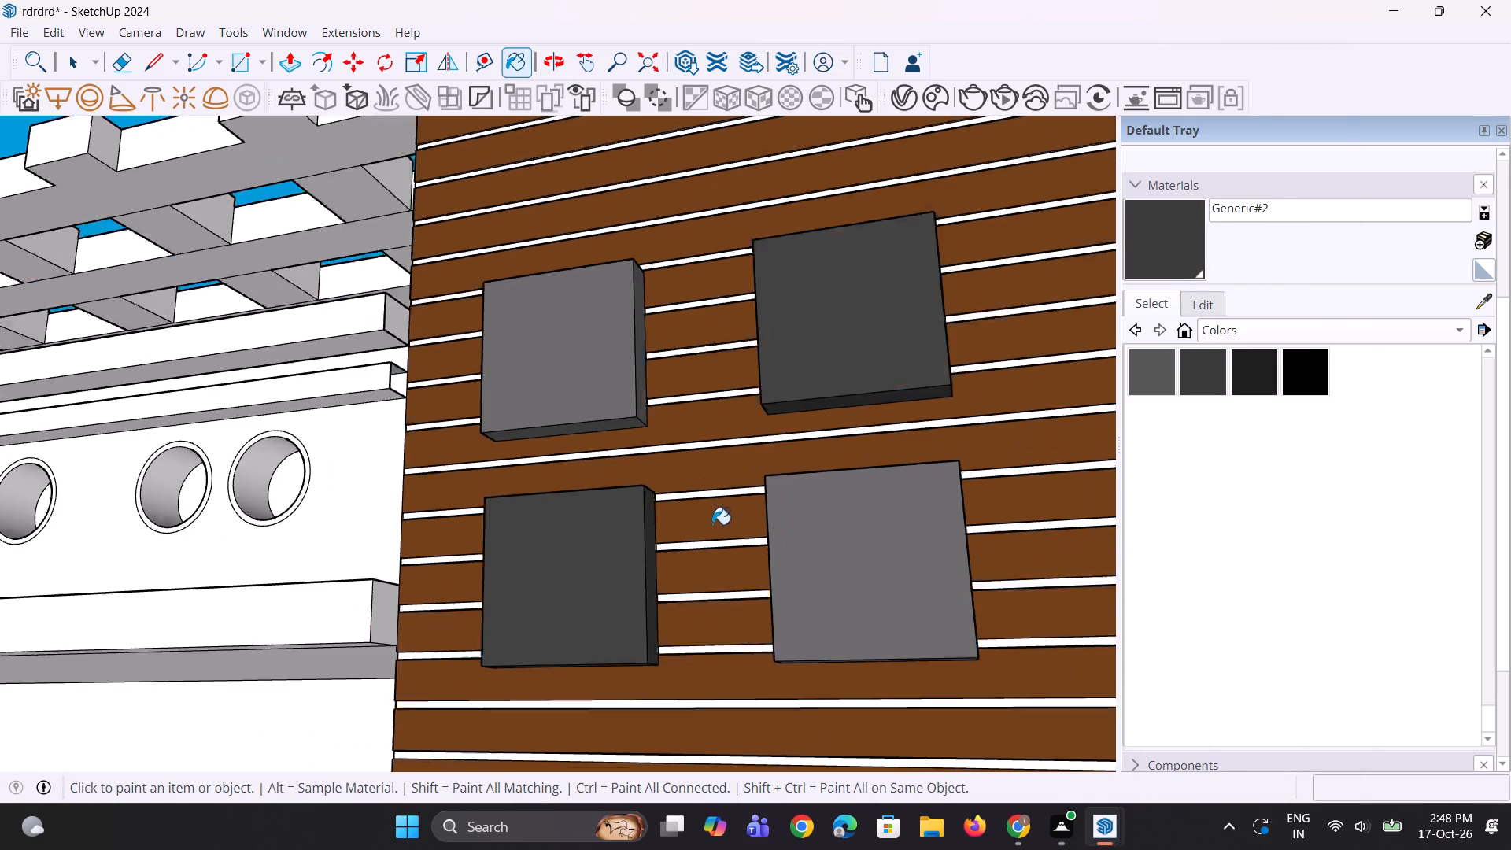
scroll(712, 524, down, 1)
middle_drag(965, 442, 878, 473)
click(848, 387)
middle_drag(788, 380, 788, 442)
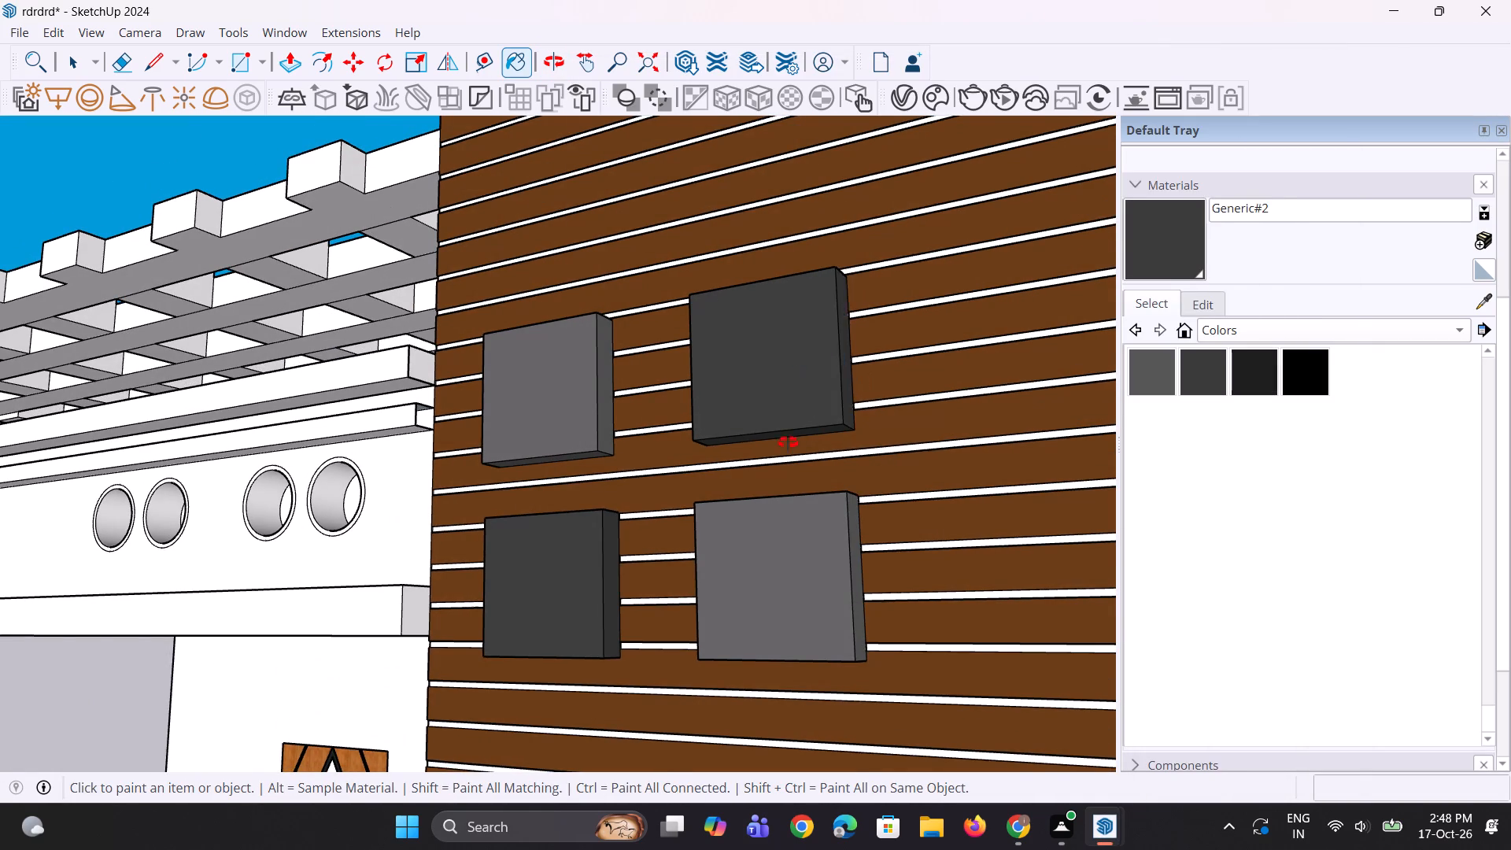
middle_drag(788, 442, 864, 741)
click(860, 608)
Paint the panel around the round opening, below the louvred window on the framed balcony, with Generic#2.
scroll(788, 575, down, 5)
scroll(412, 845, up, 1)
middle_drag(426, 842, 640, 559)
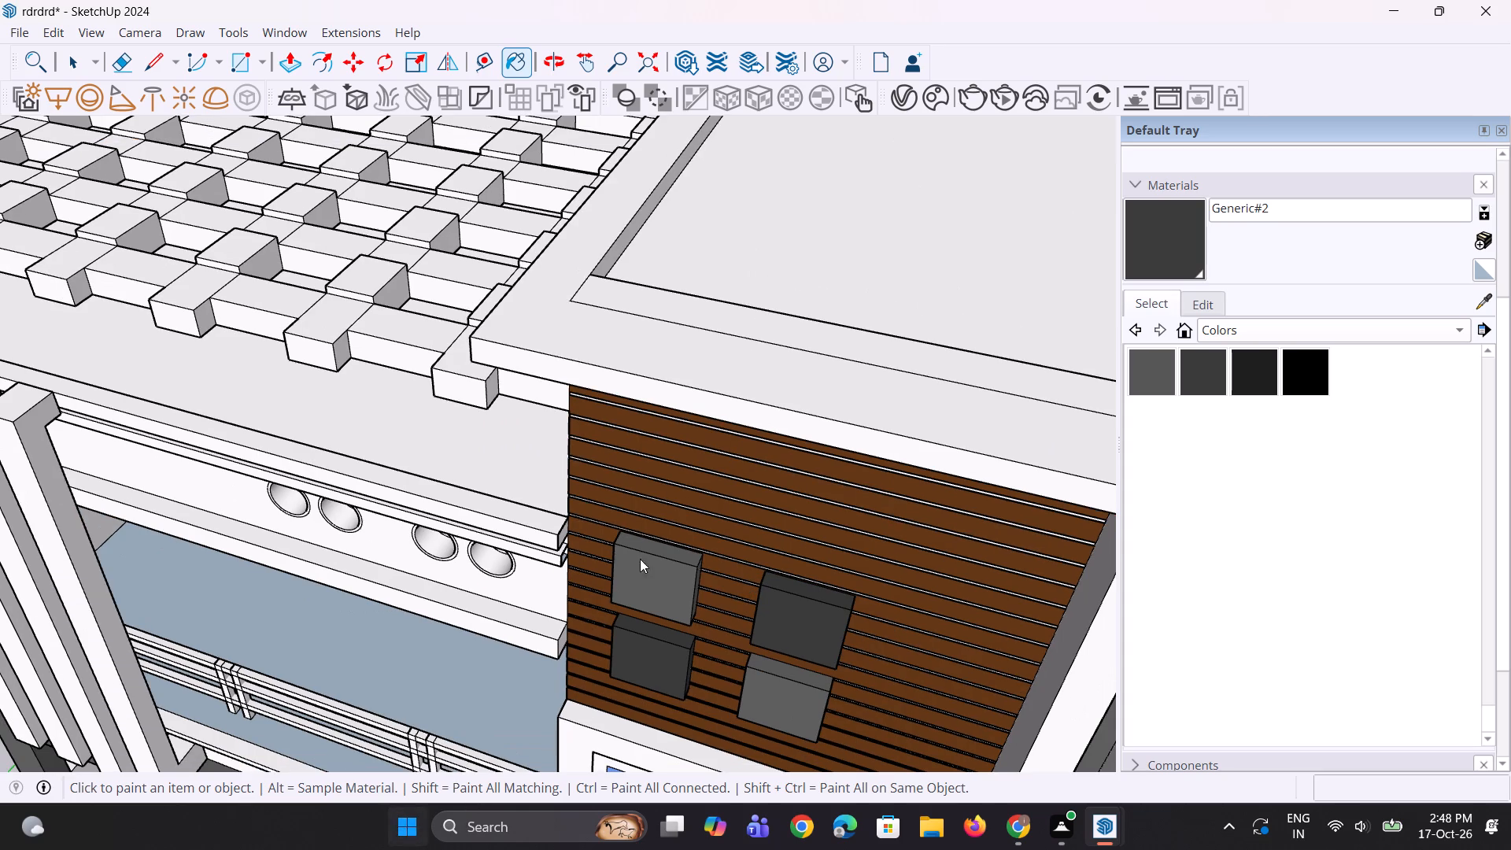
middle_drag(640, 559, 663, 541)
middle_drag(665, 541, 737, 348)
scroll(720, 434, down, 15)
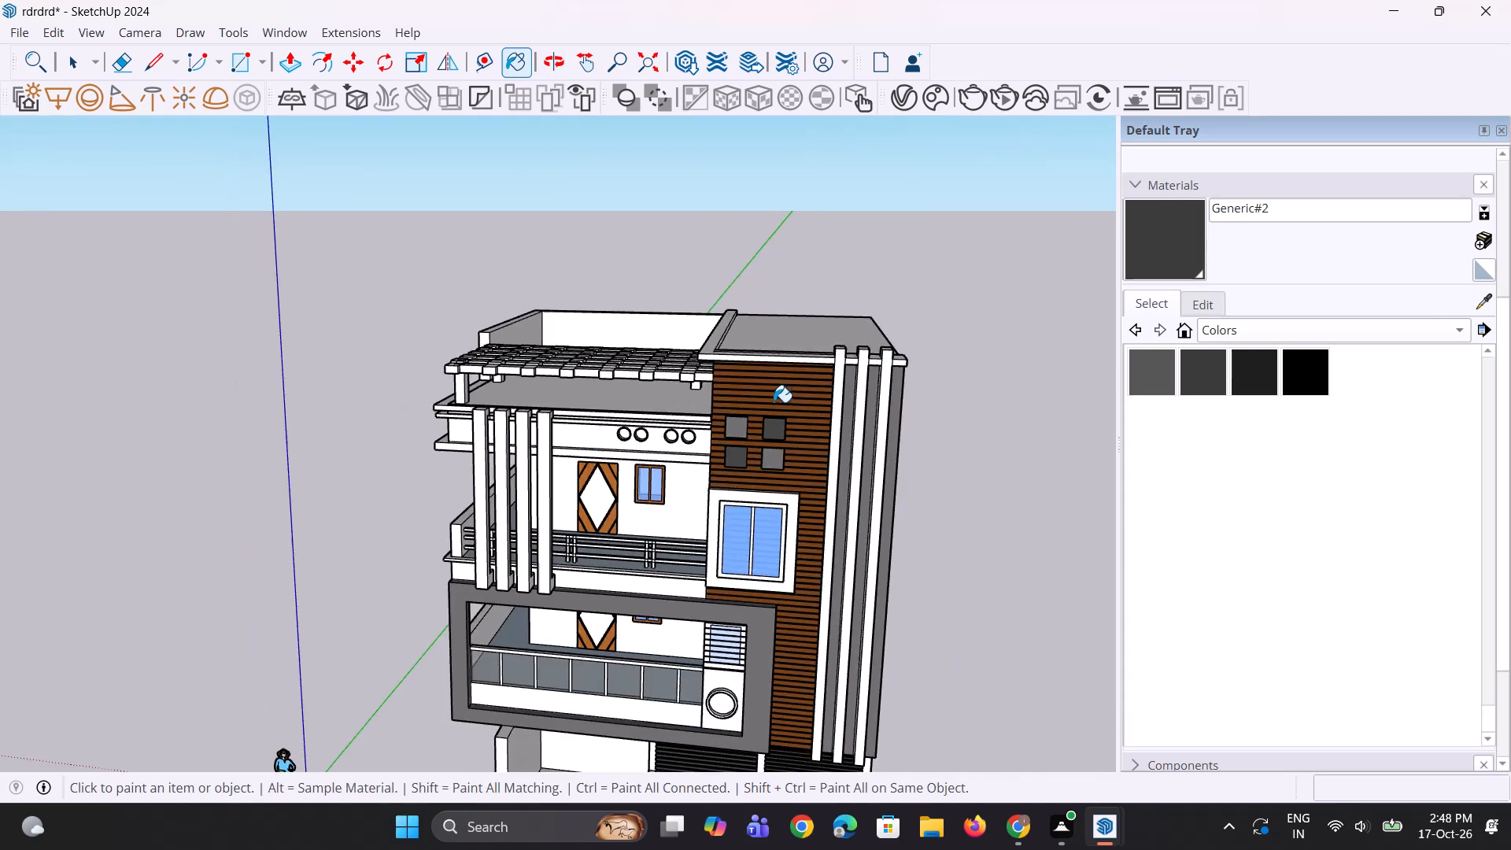
middle_drag(741, 630, 911, 468)
scroll(713, 726, up, 3)
click(740, 663)
Paint the recessed band between the cornice ledges above the round holes with Generic#2, on both the front and the side facade.
middle_drag(713, 688, 696, 729)
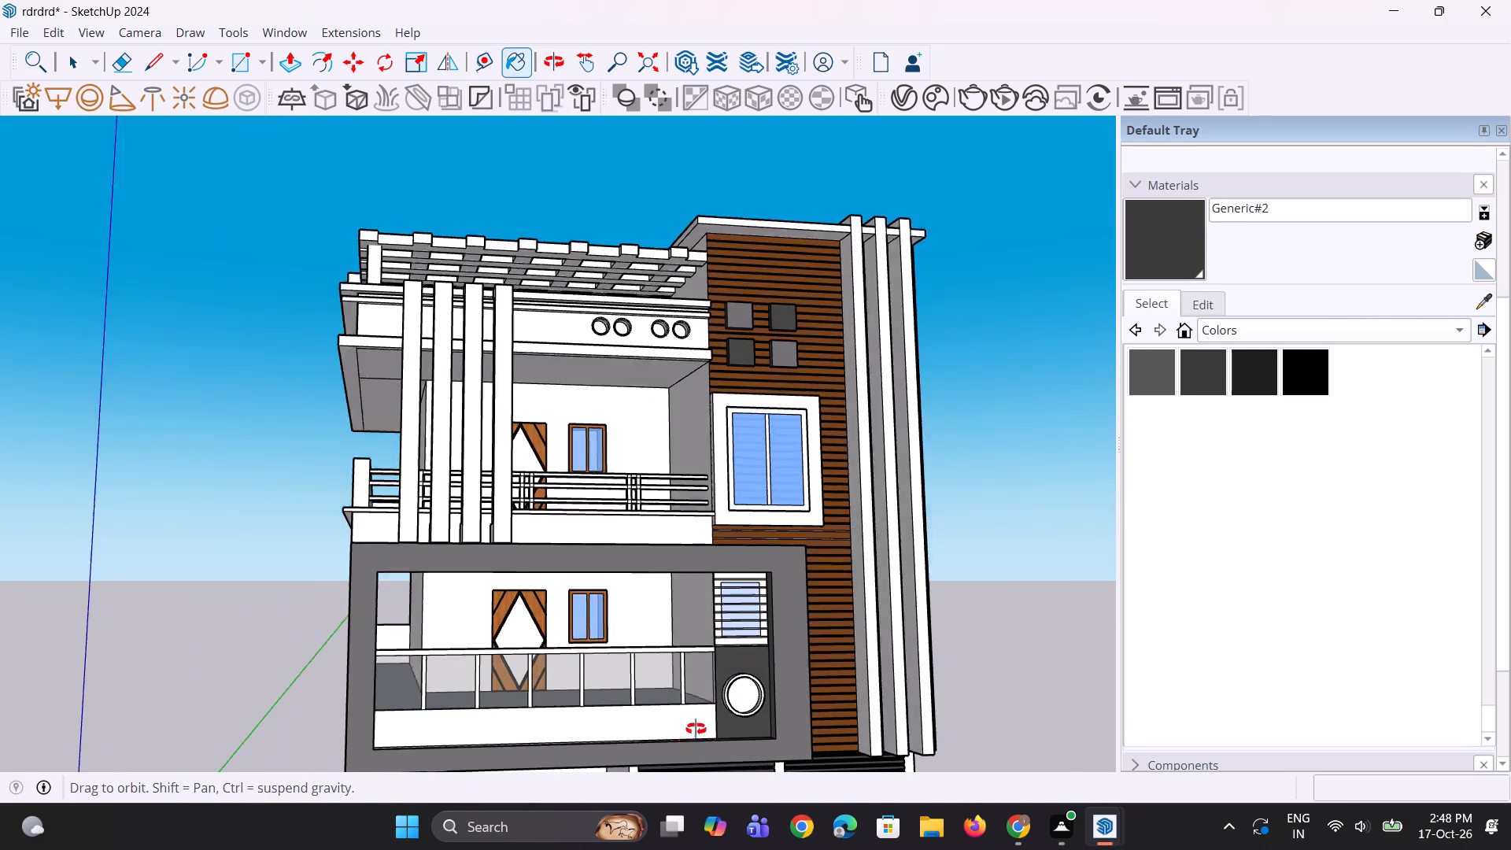
middle_drag(696, 729, 686, 744)
scroll(671, 549, up, 2)
scroll(598, 286, up, 6)
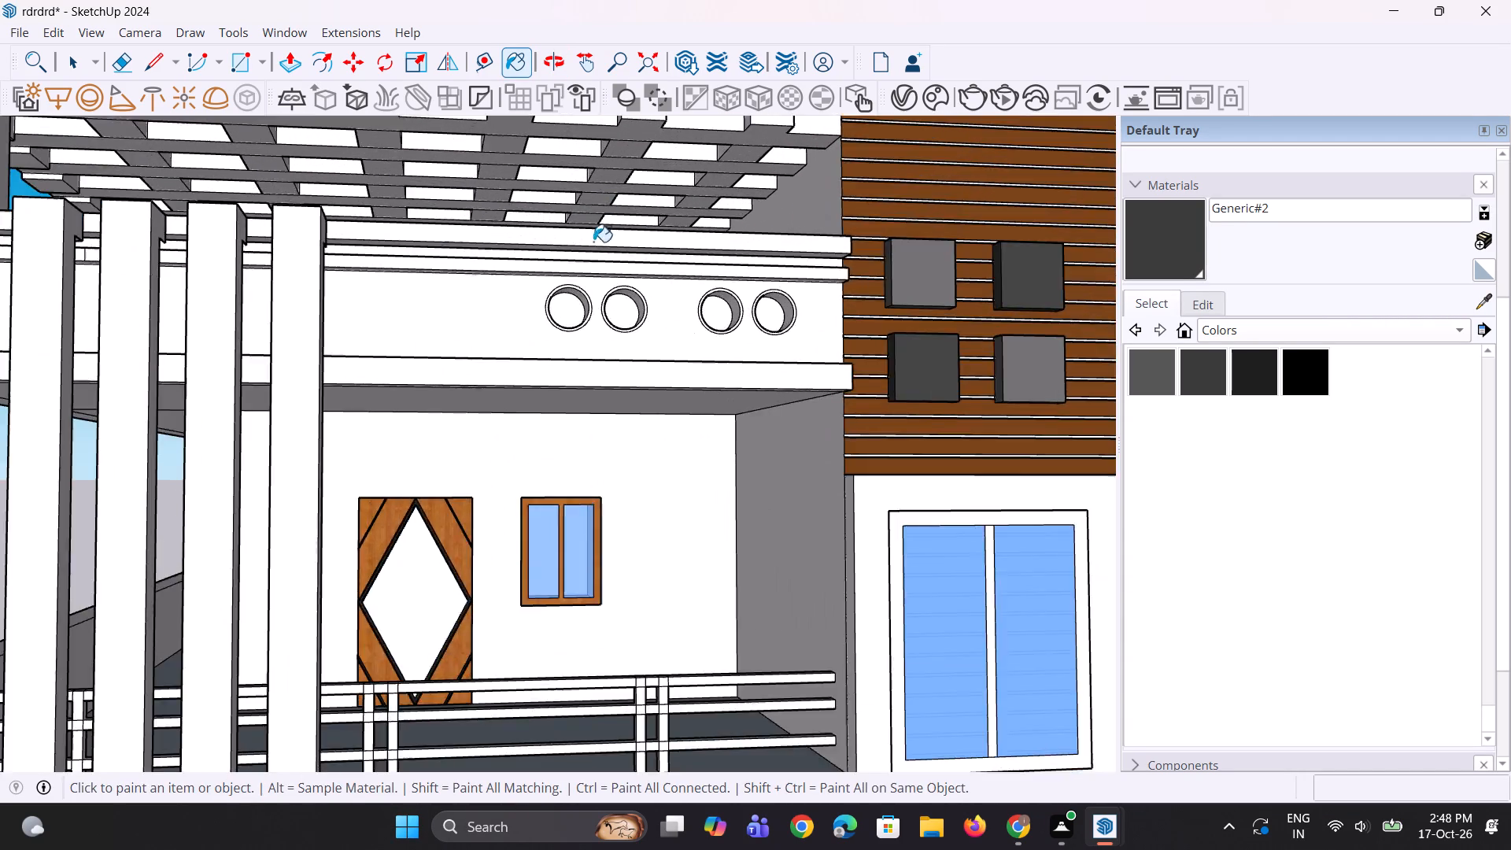
scroll(593, 242, up, 9)
click(597, 313)
scroll(613, 316, down, 11)
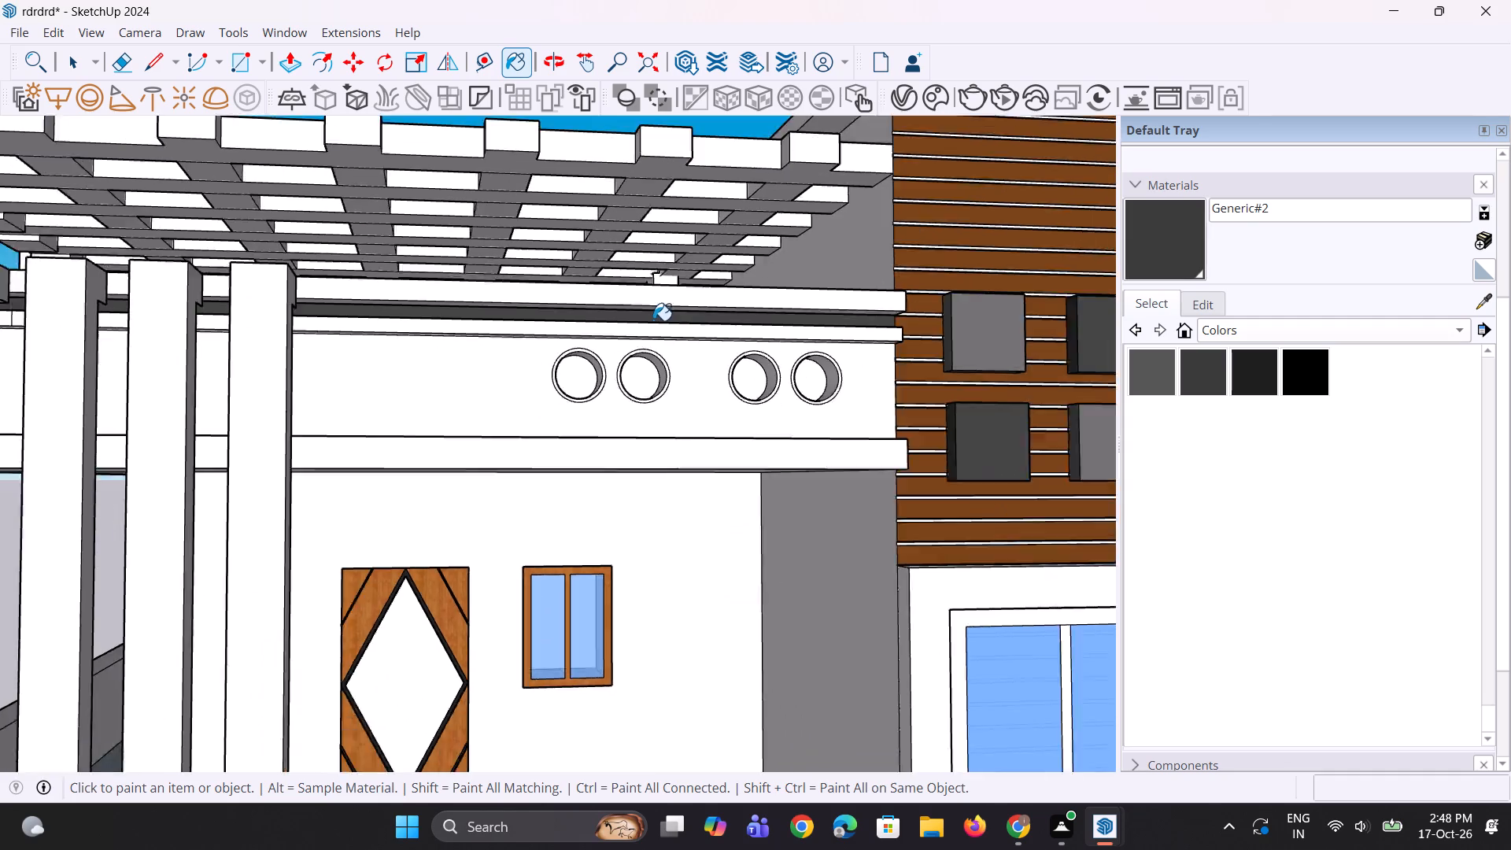
scroll(653, 320, down, 1)
scroll(566, 386, down, 5)
middle_drag(345, 390, 725, 453)
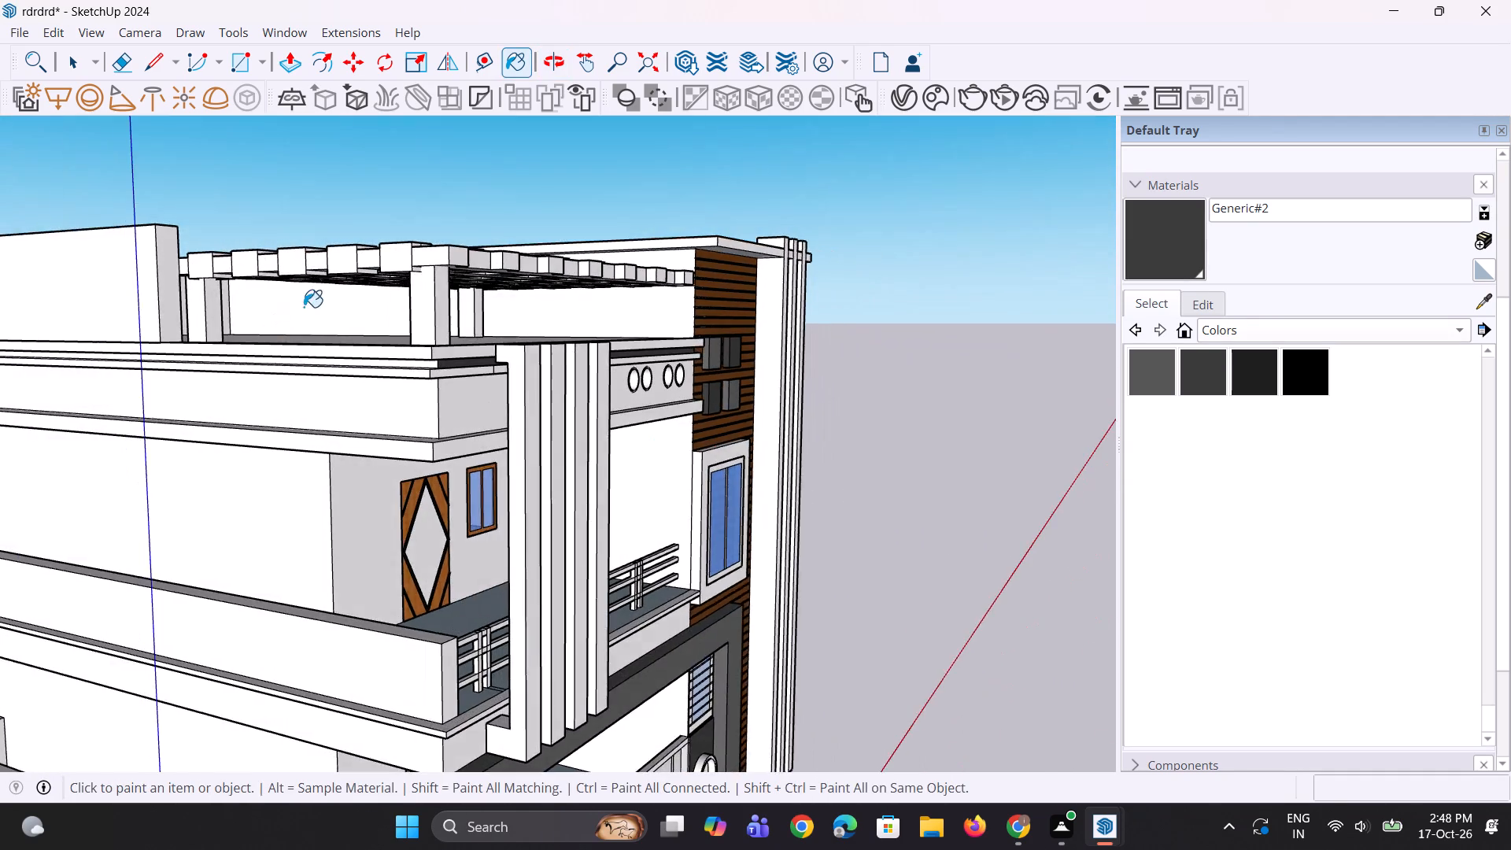
scroll(313, 311, up, 2)
click(472, 381)
Paint the wall surface beside the tall vertical fins, next to the brown cladding, with Generic#2.
middle_drag(493, 411, 420, 343)
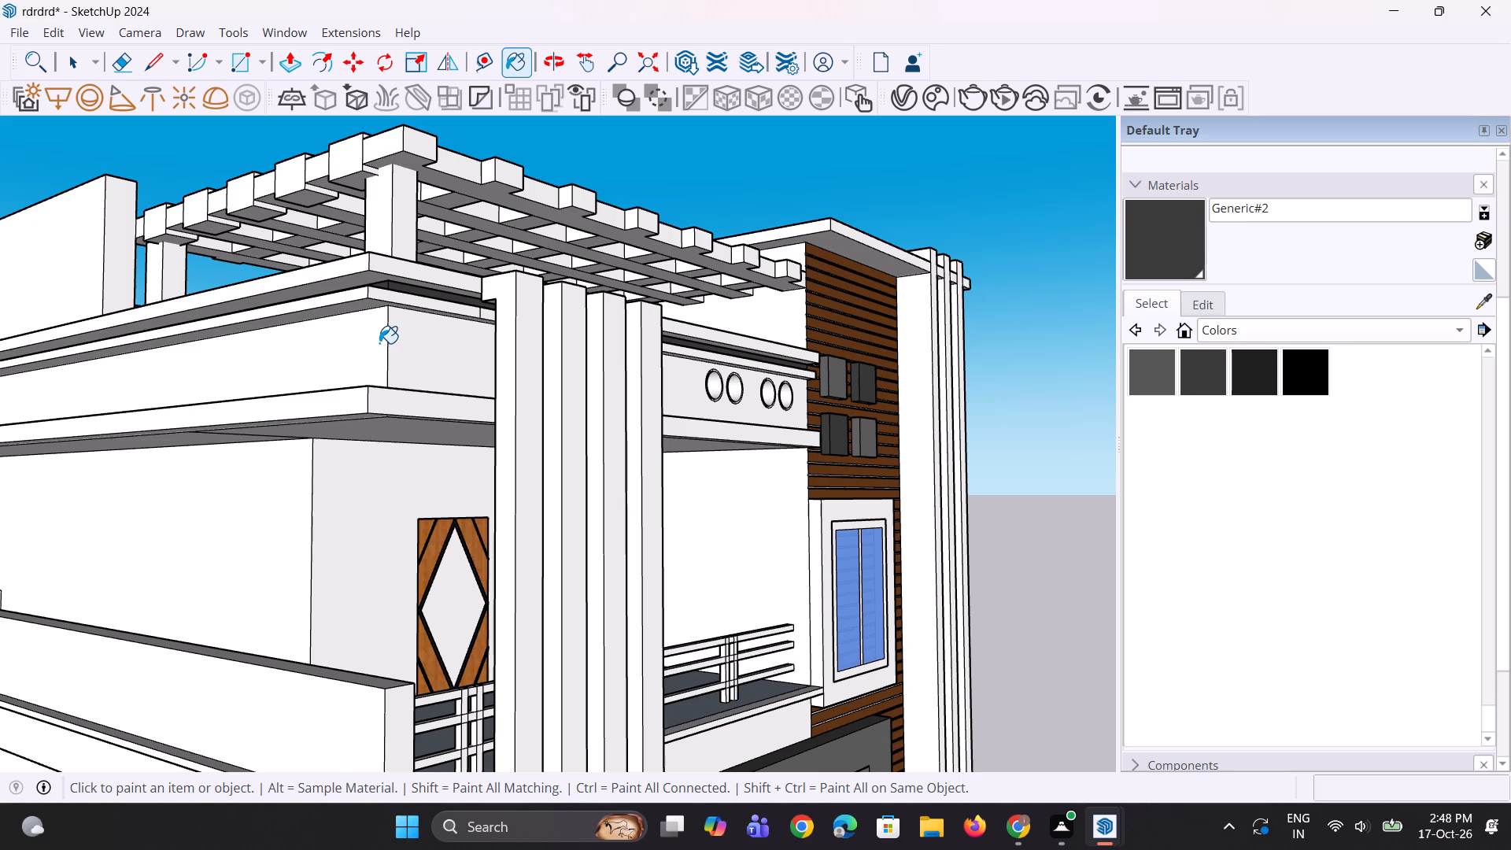
scroll(231, 337, down, 3)
middle_drag(751, 586, 346, 558)
scroll(368, 440, down, 4)
scroll(796, 580, up, 3)
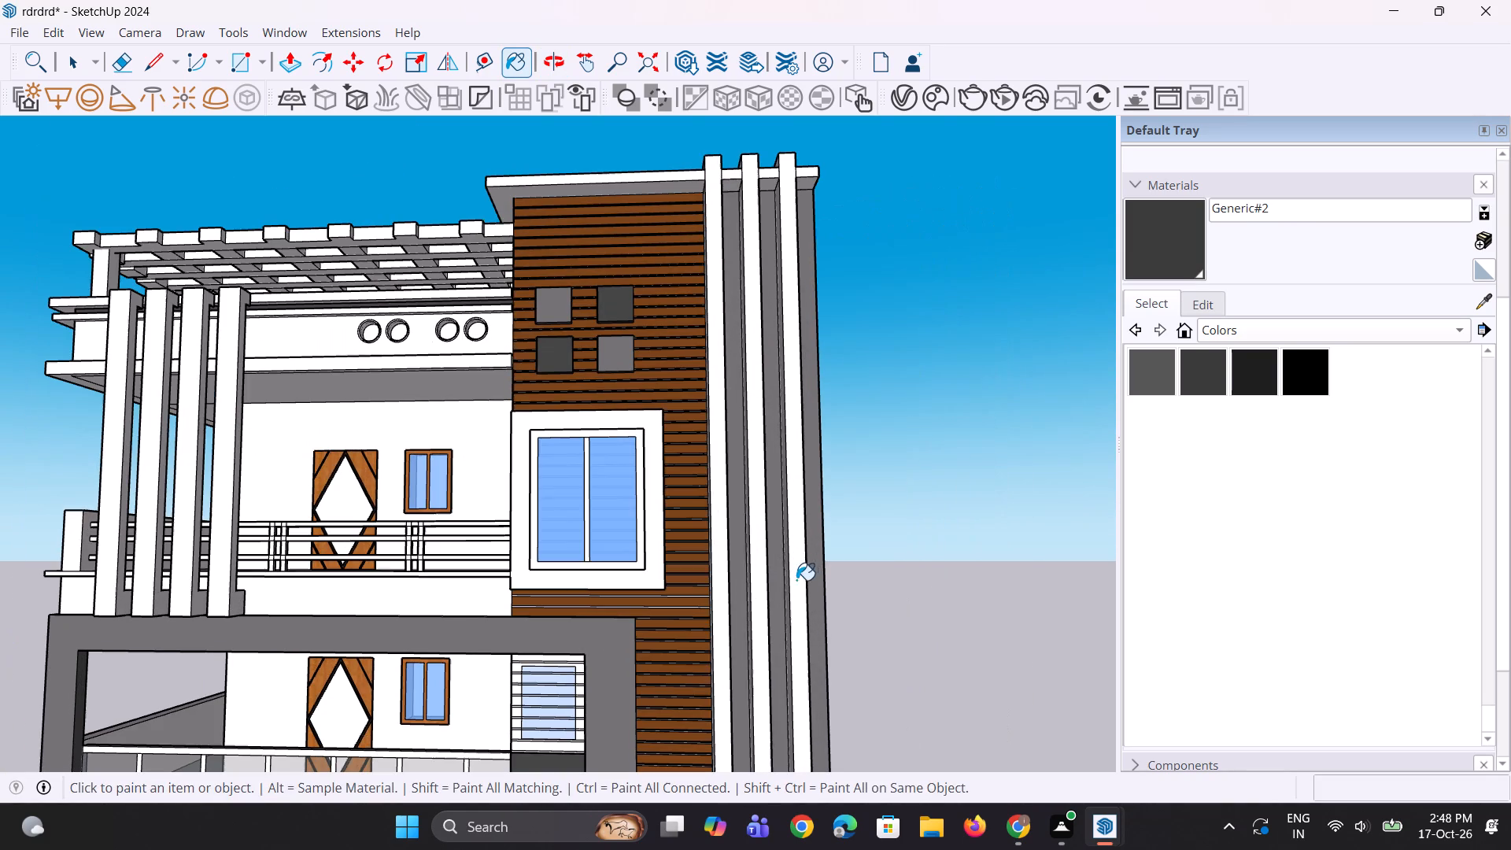
click(782, 589)
Paint the back faces inside the four round recesses on the upper parapet band with Generic#2.
scroll(712, 549, down, 10)
middle_drag(648, 712, 666, 644)
scroll(632, 549, down, 5)
middle_drag(626, 626, 625, 679)
scroll(601, 601, up, 7)
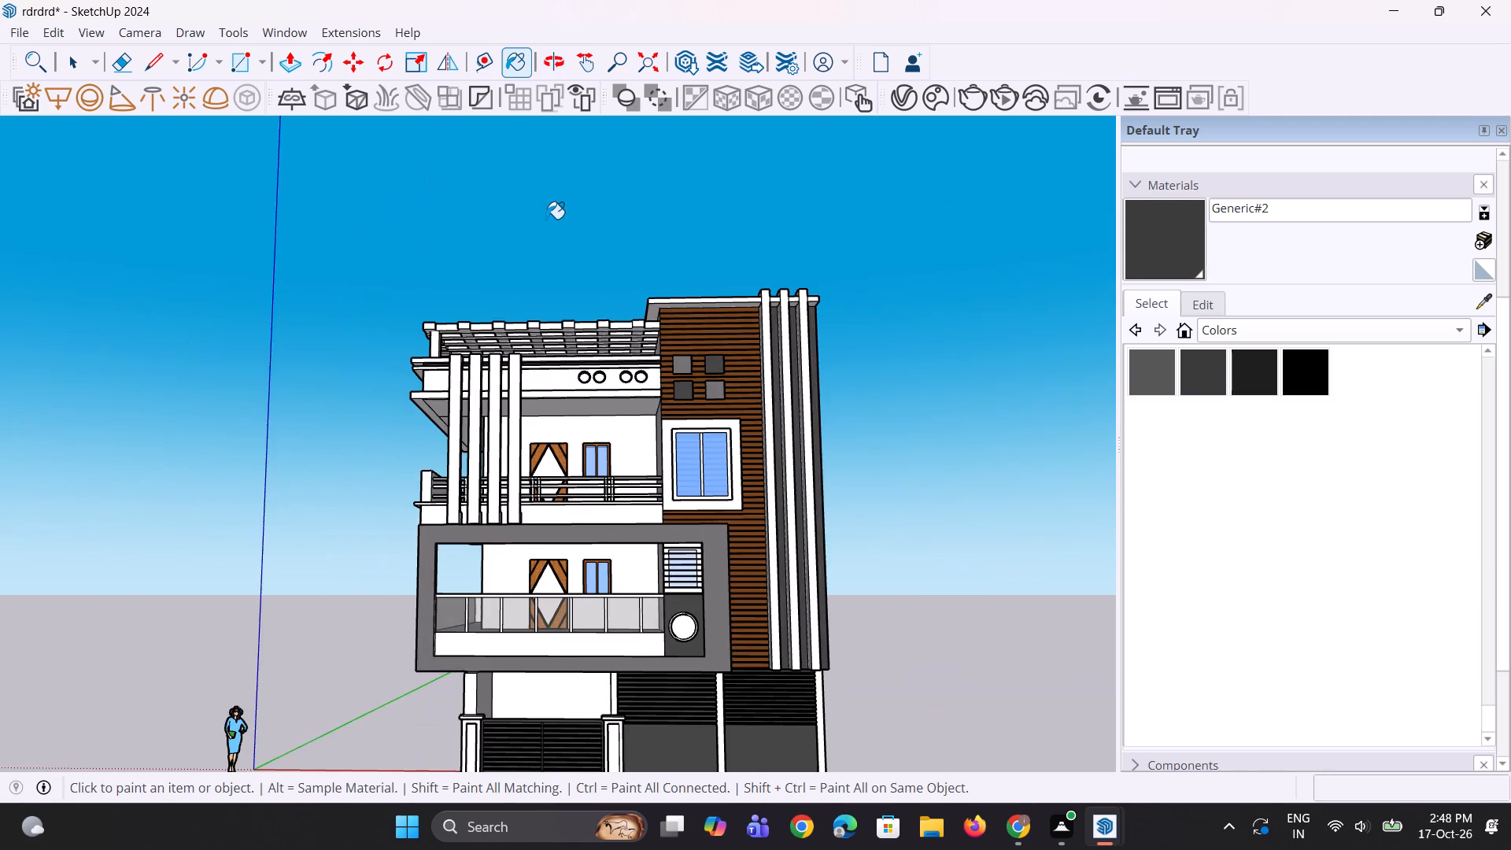
scroll(546, 217, up, 2)
scroll(586, 395, up, 2)
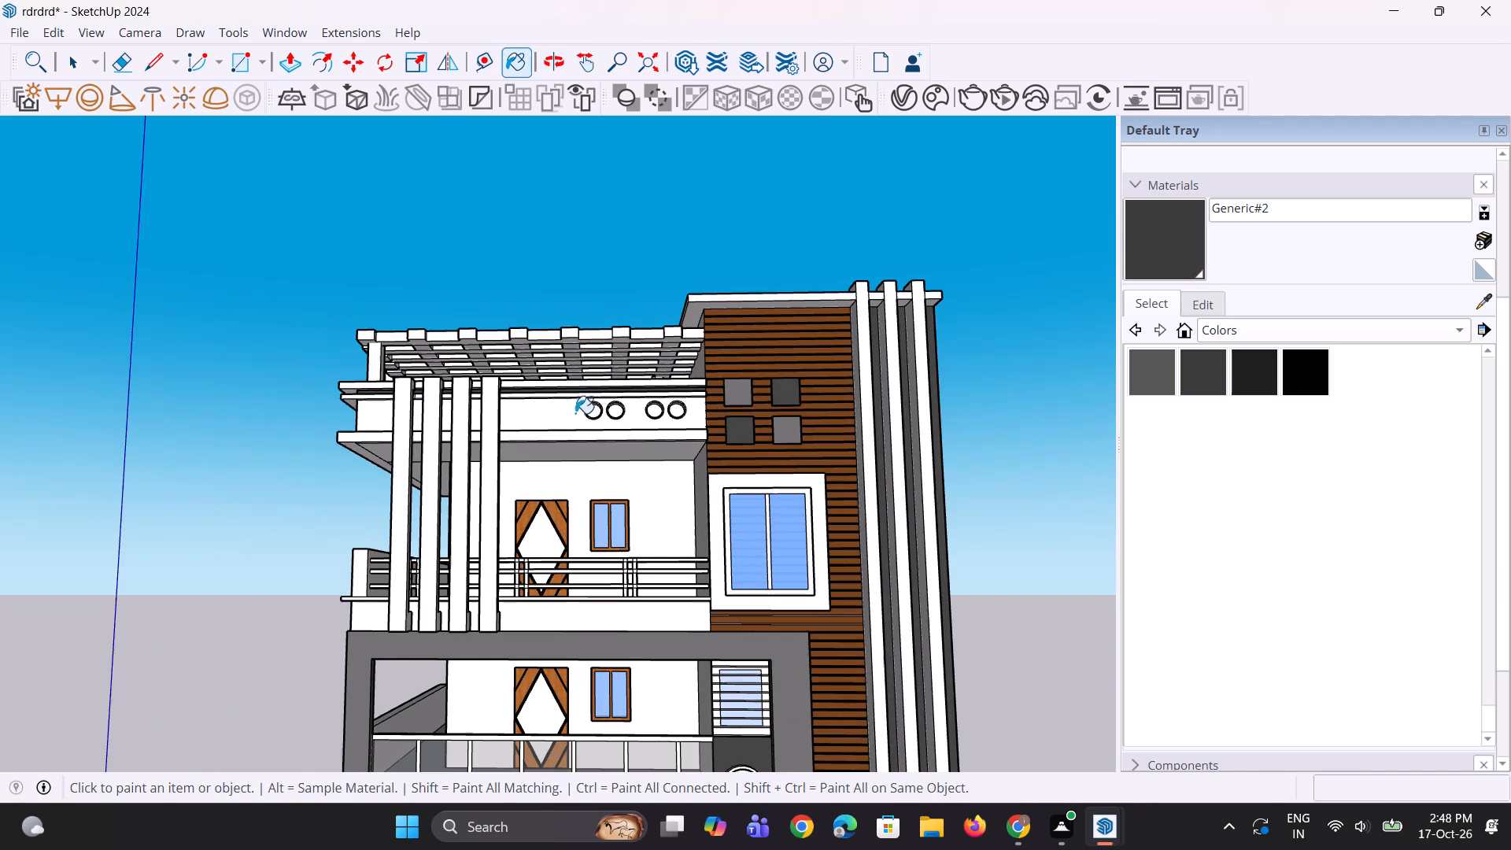
scroll(568, 418, up, 5)
click(604, 405)
click(646, 405)
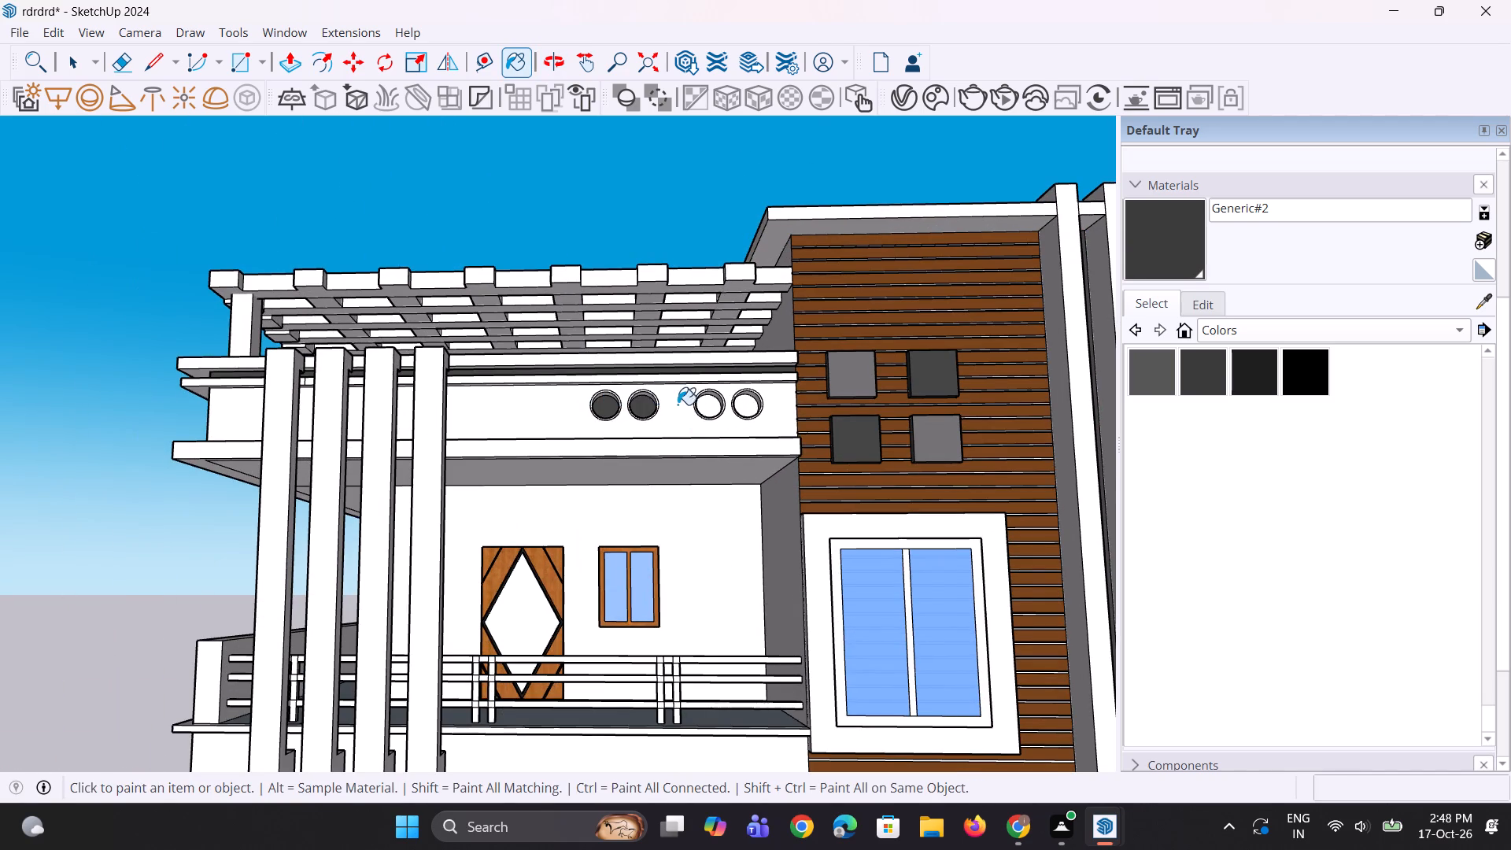
scroll(688, 406, up, 2)
click(714, 408)
click(759, 404)
Examine the front facade to check the grey accents and the surfaces still unpainted.
scroll(520, 322, down, 4)
middle_drag(526, 340, 523, 376)
scroll(523, 376, down, 3)
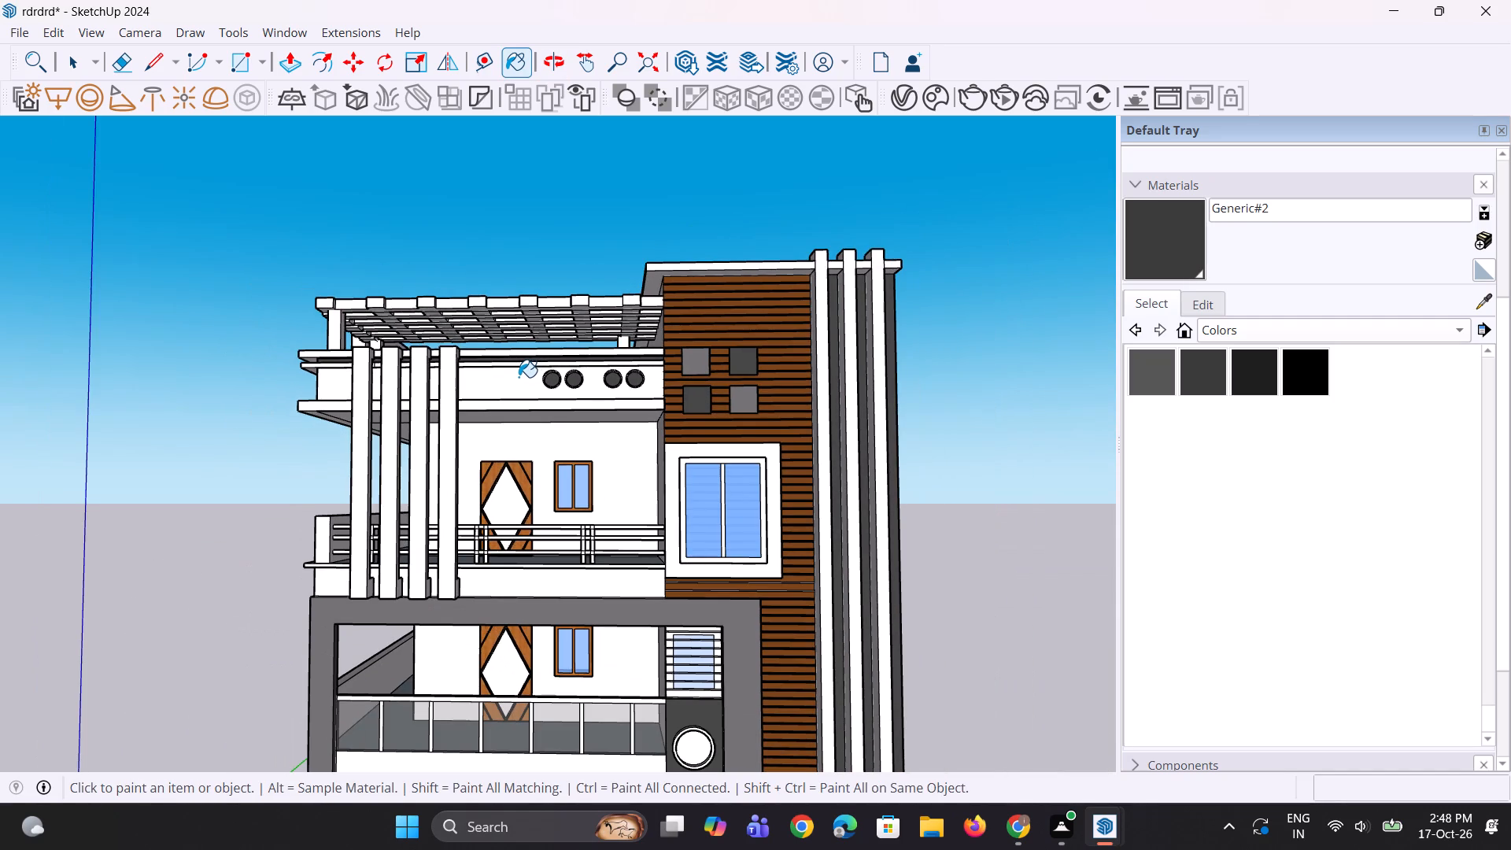
scroll(520, 347, down, 2)
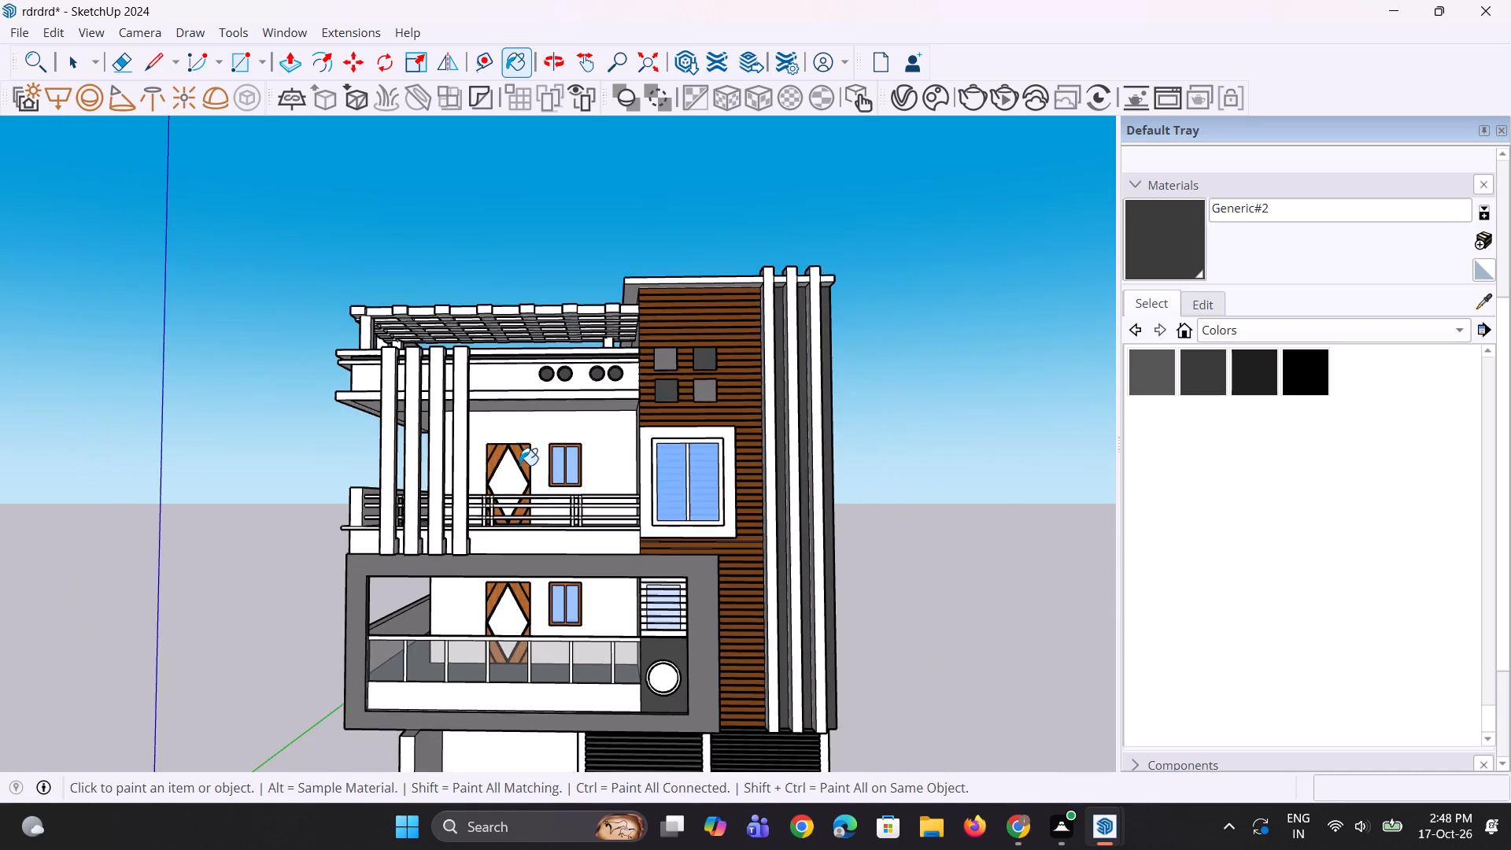
scroll(520, 462, up, 3)
scroll(516, 555, up, 1)
scroll(524, 475, down, 5)
scroll(574, 696, up, 3)
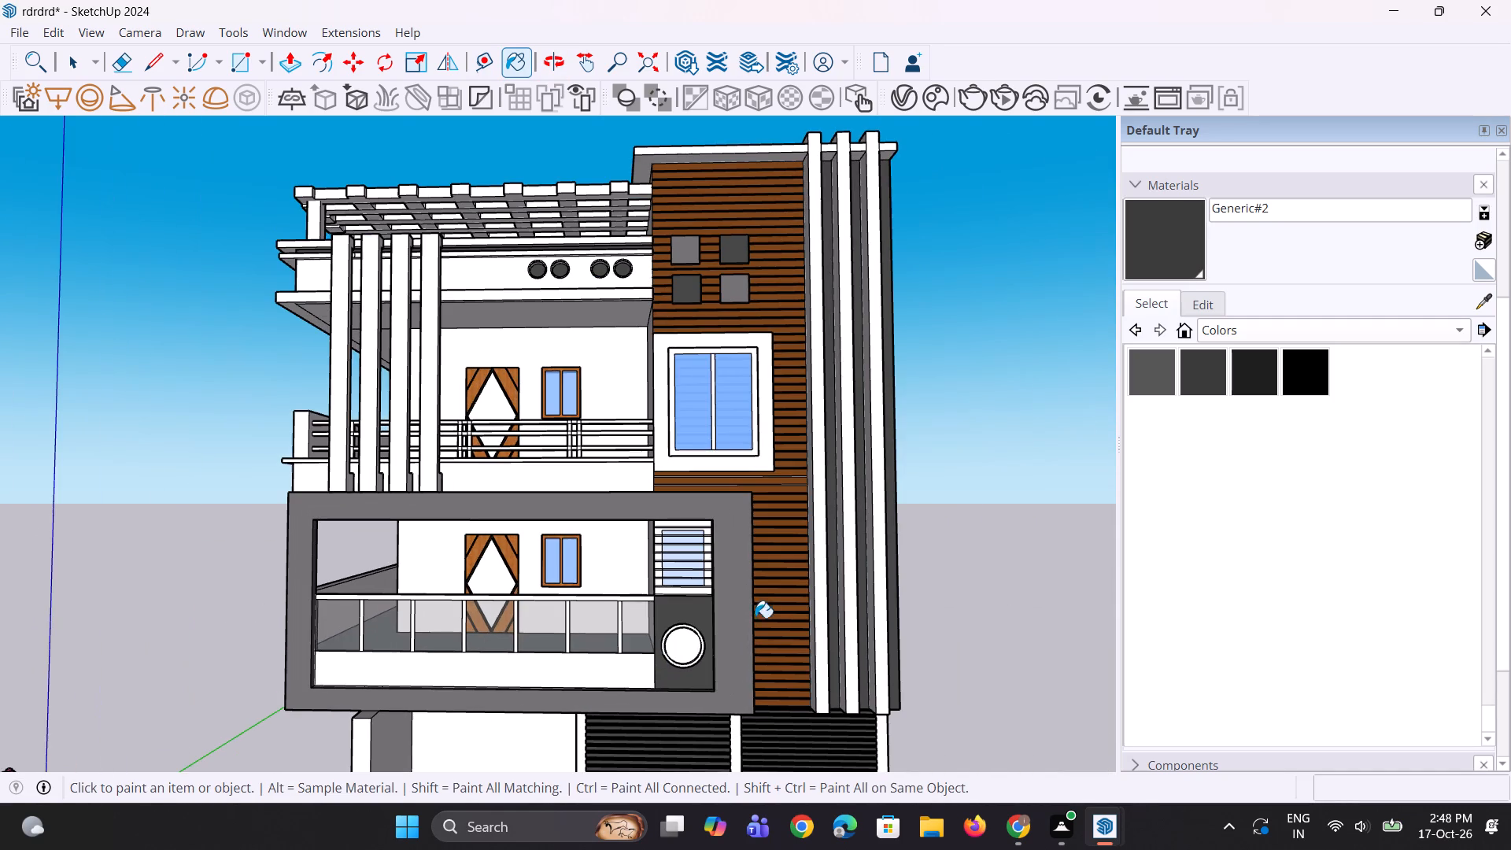
Create a new Generic V-Ray material with a very pale pinkish-white diffuse colour of R 0.952, G 0.922, B 0.922.
click(915, 95)
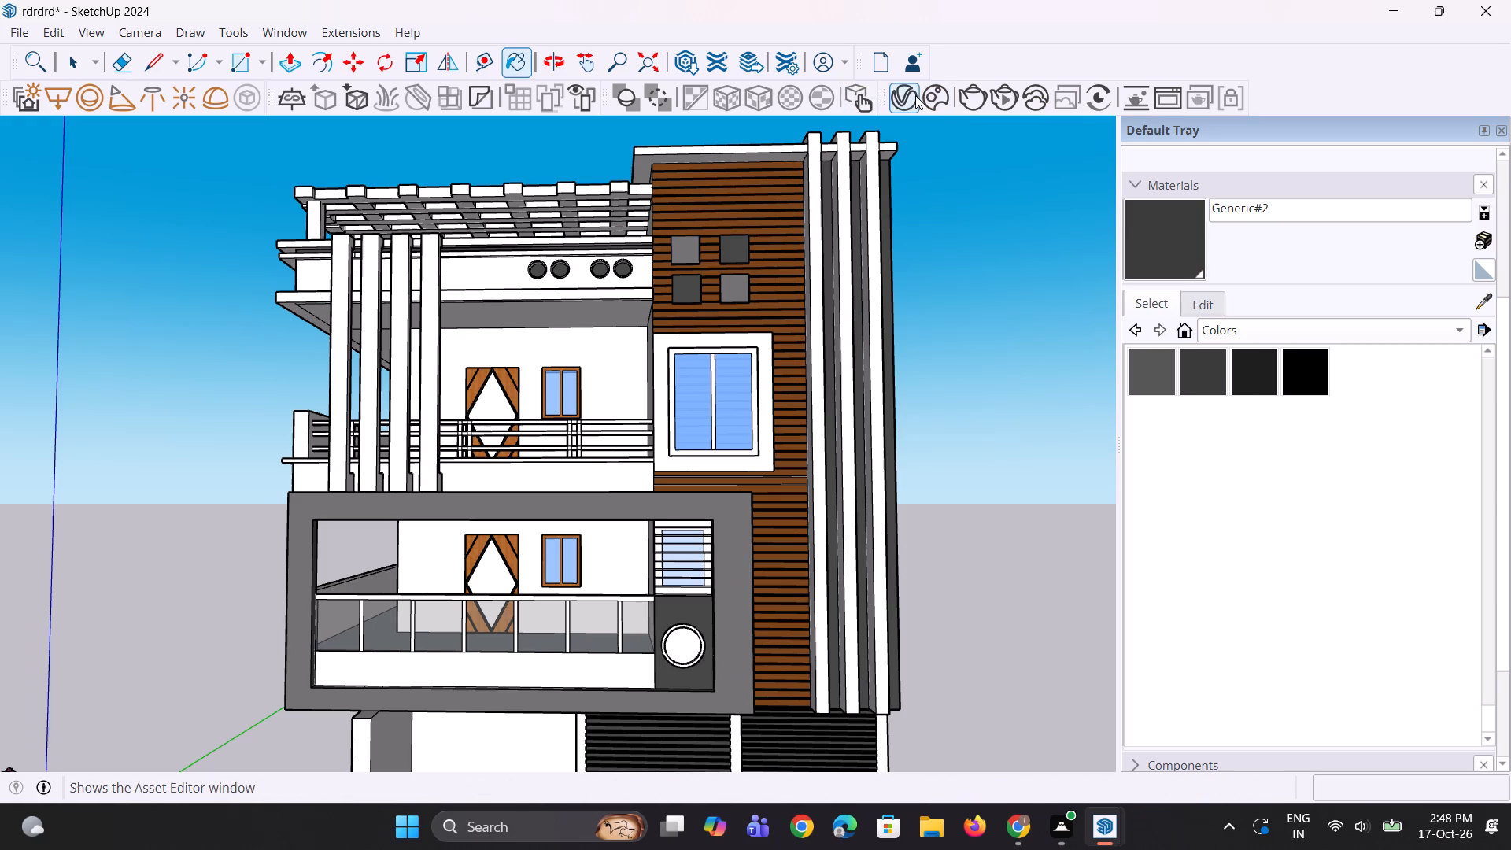
right_click(608, 120)
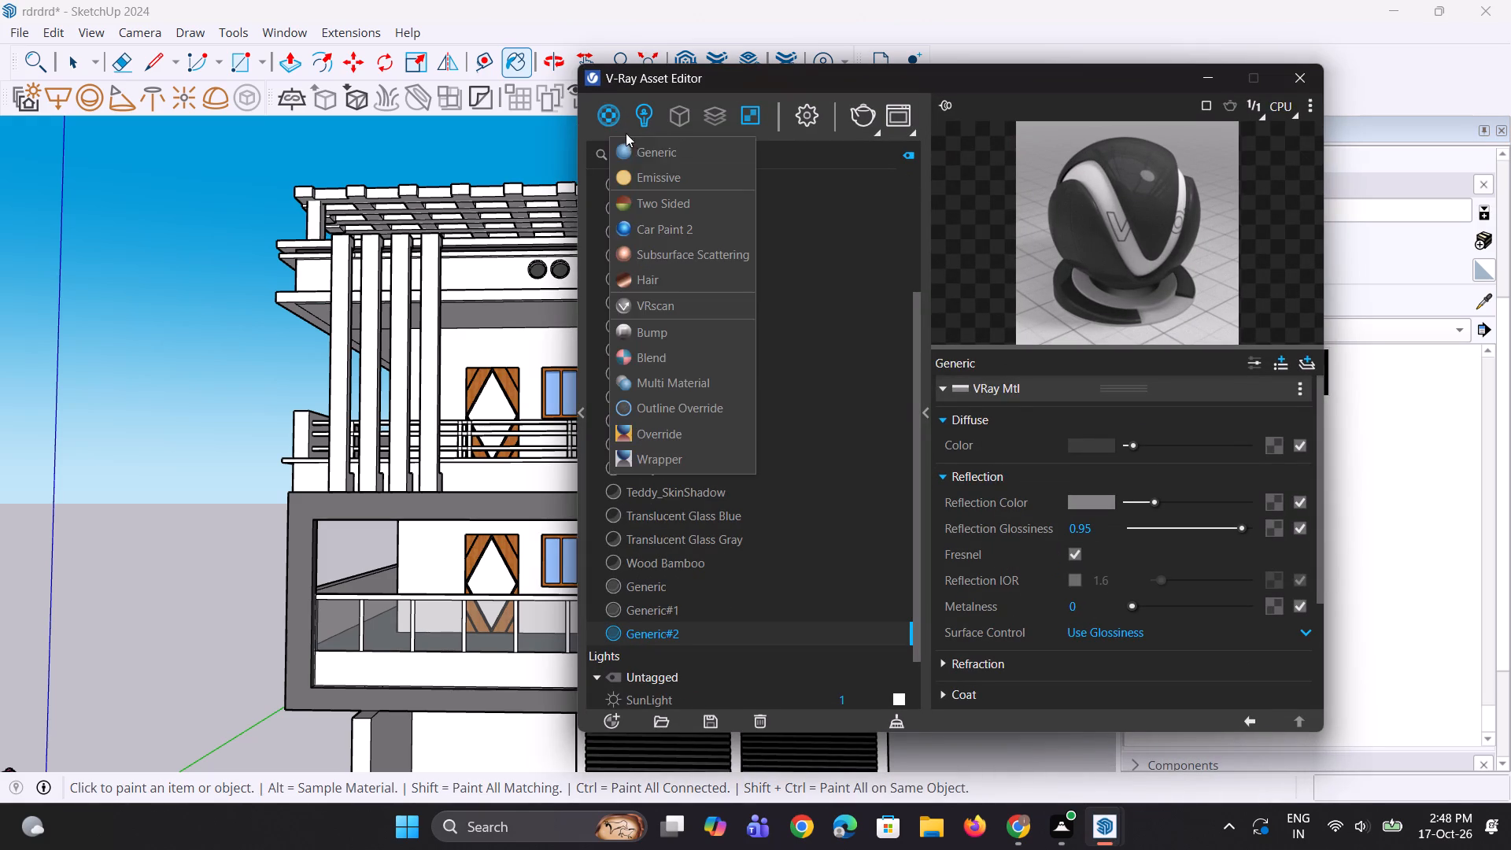
click(637, 158)
click(1086, 449)
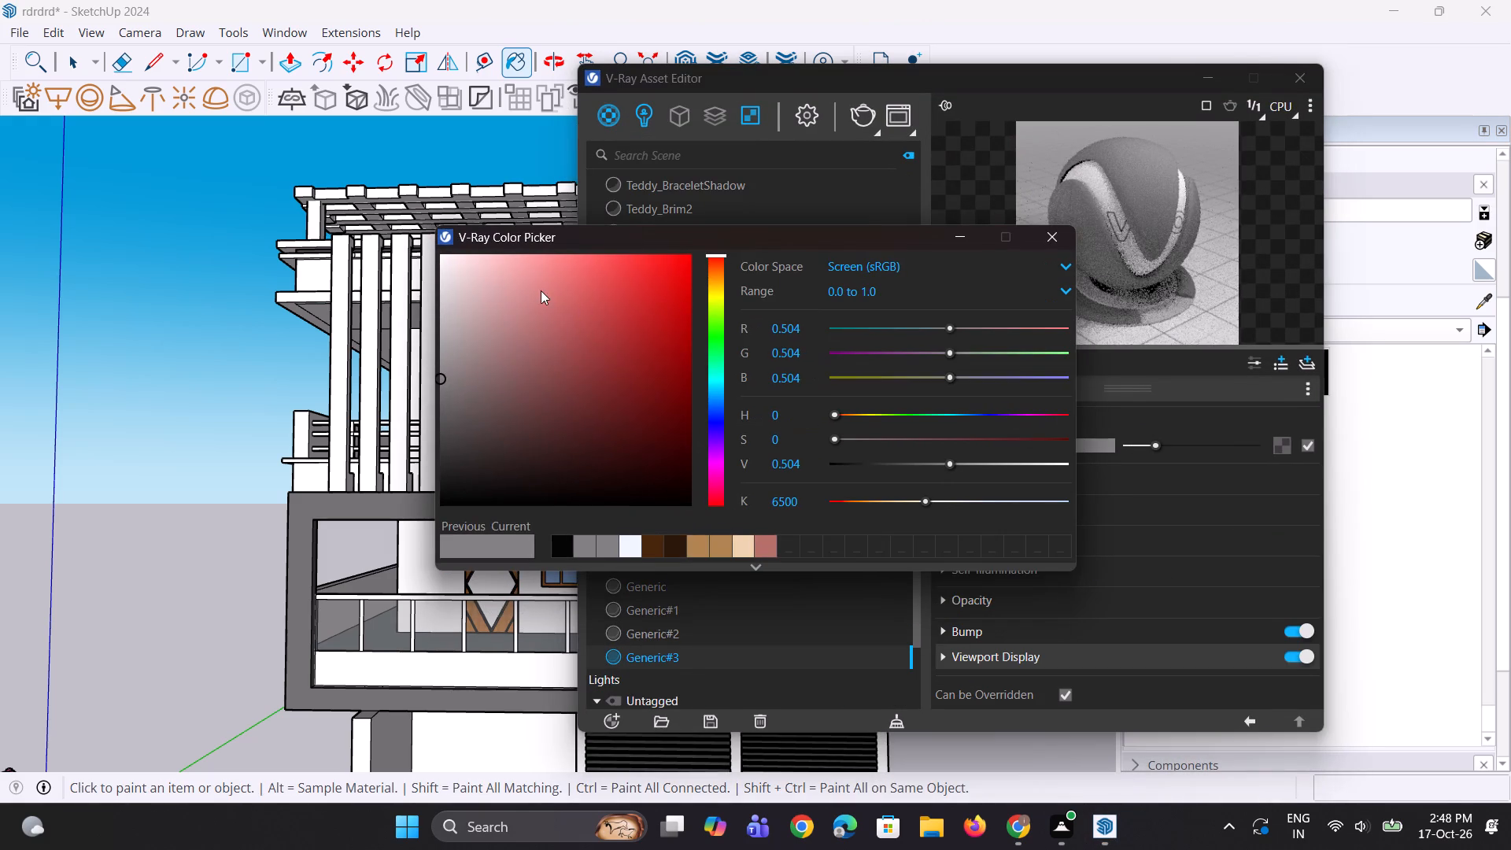
click(459, 279)
drag(456, 272, 450, 268)
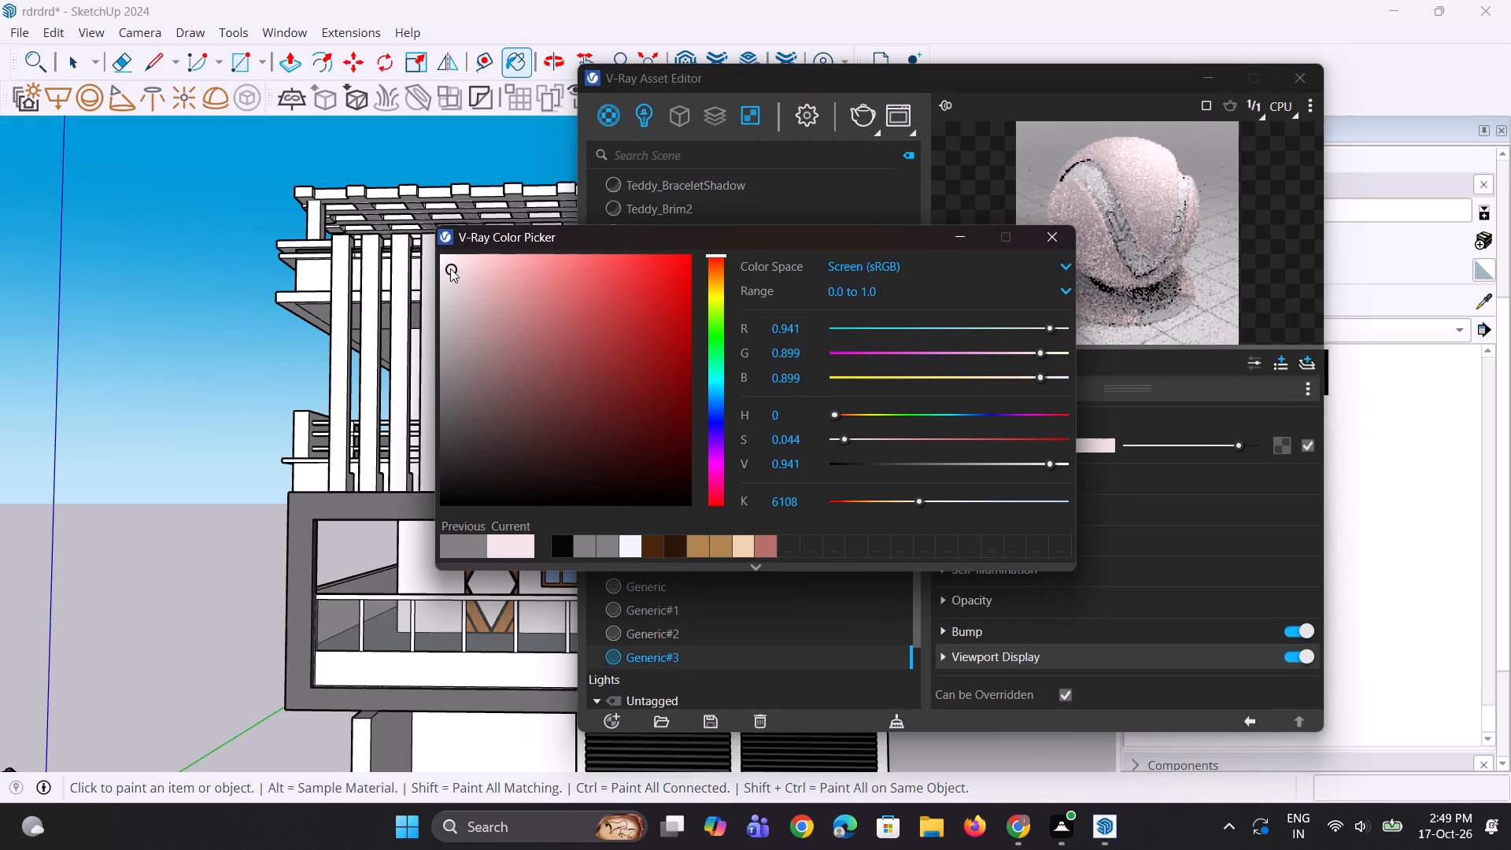
drag(450, 268, 449, 267)
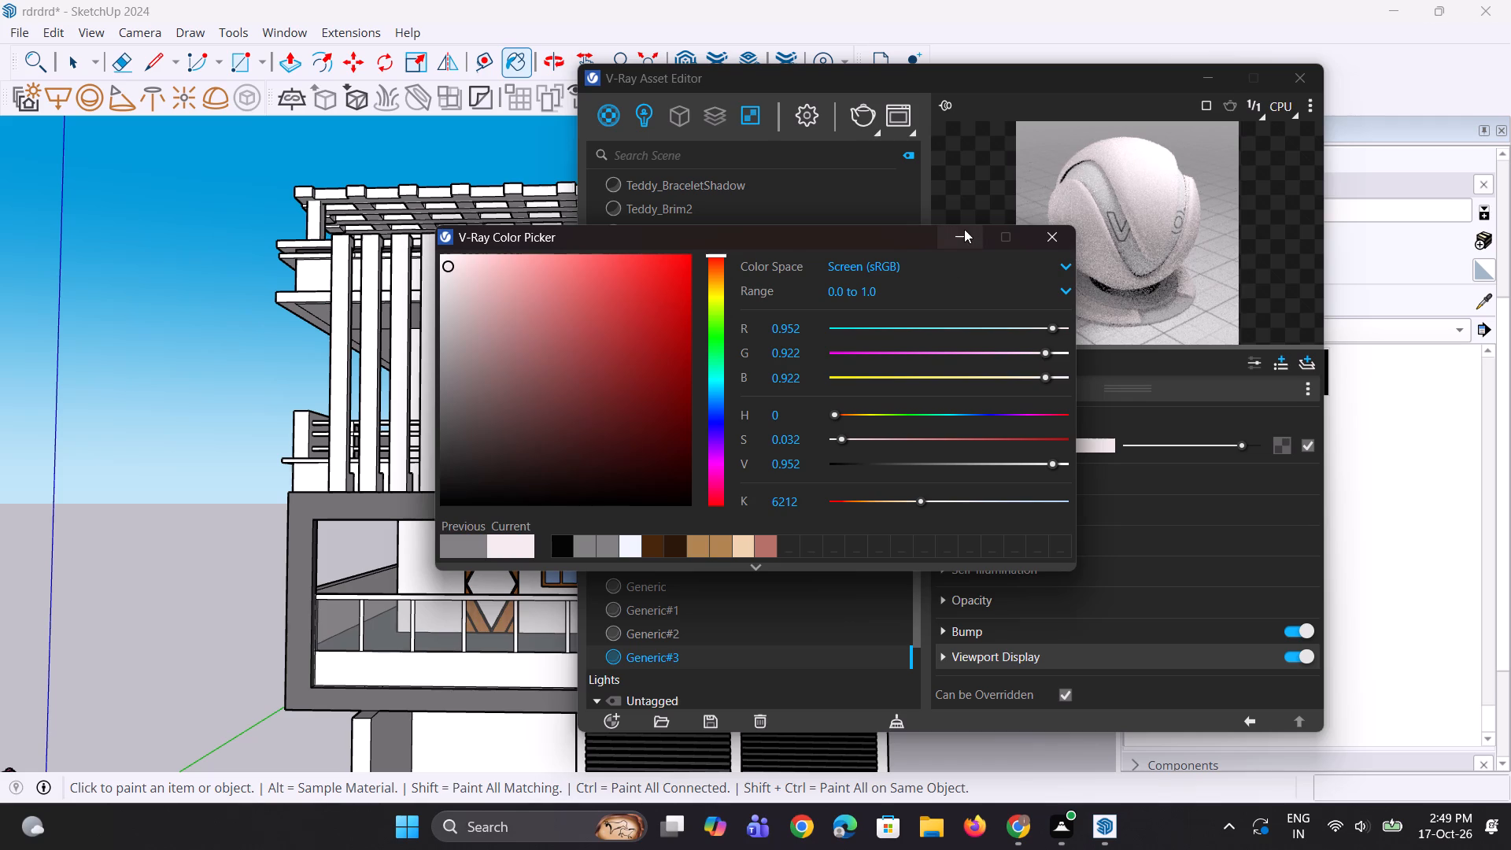
click(959, 235)
Give Generic#3 a mid-grey reflection colour and a reflection glossiness of 0.95.
click(981, 483)
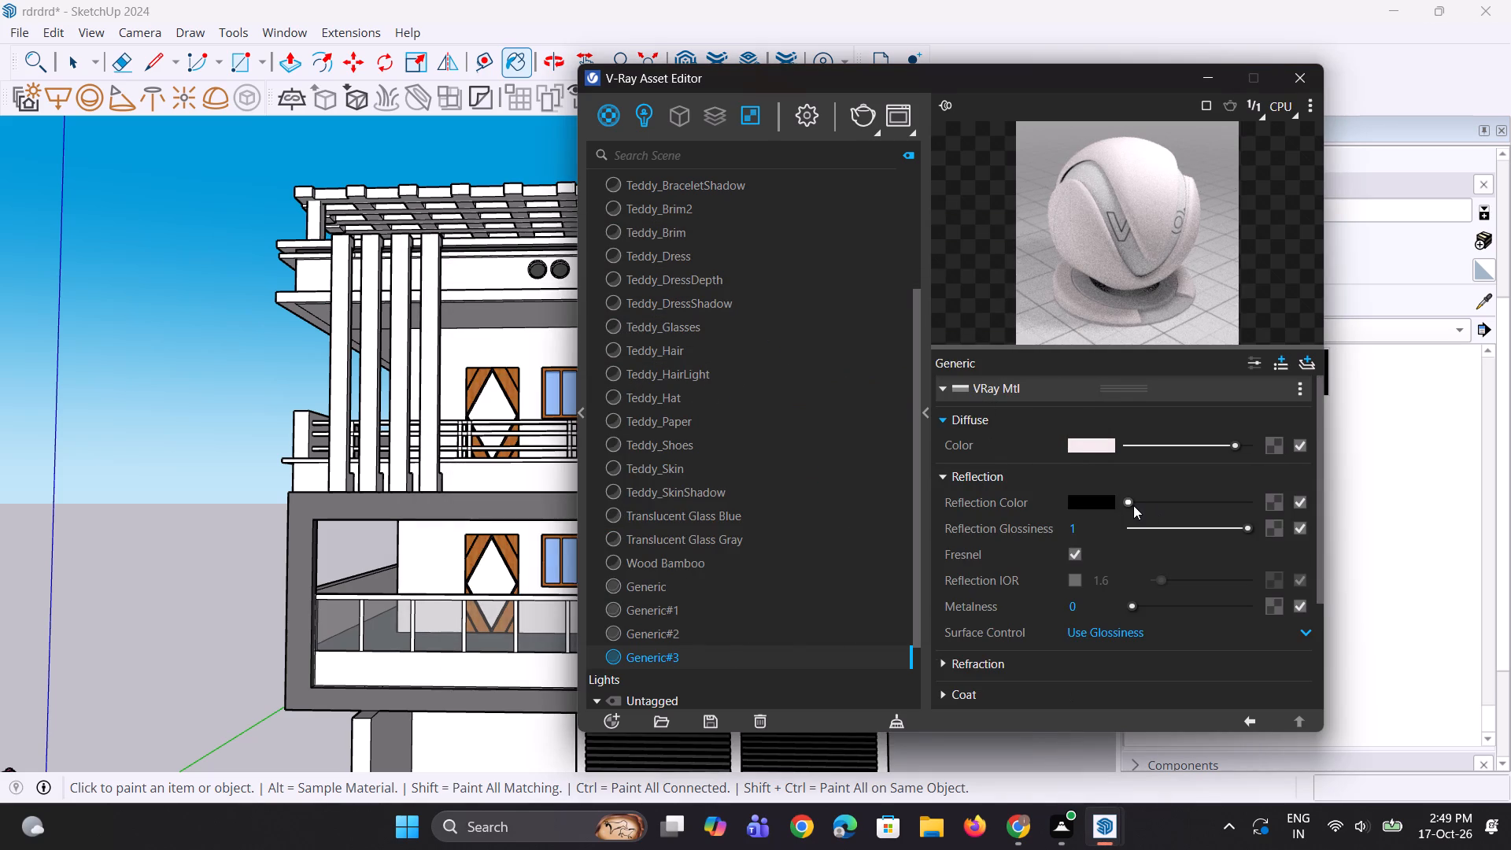
drag(1133, 505, 1147, 504)
drag(1099, 527, 1049, 535)
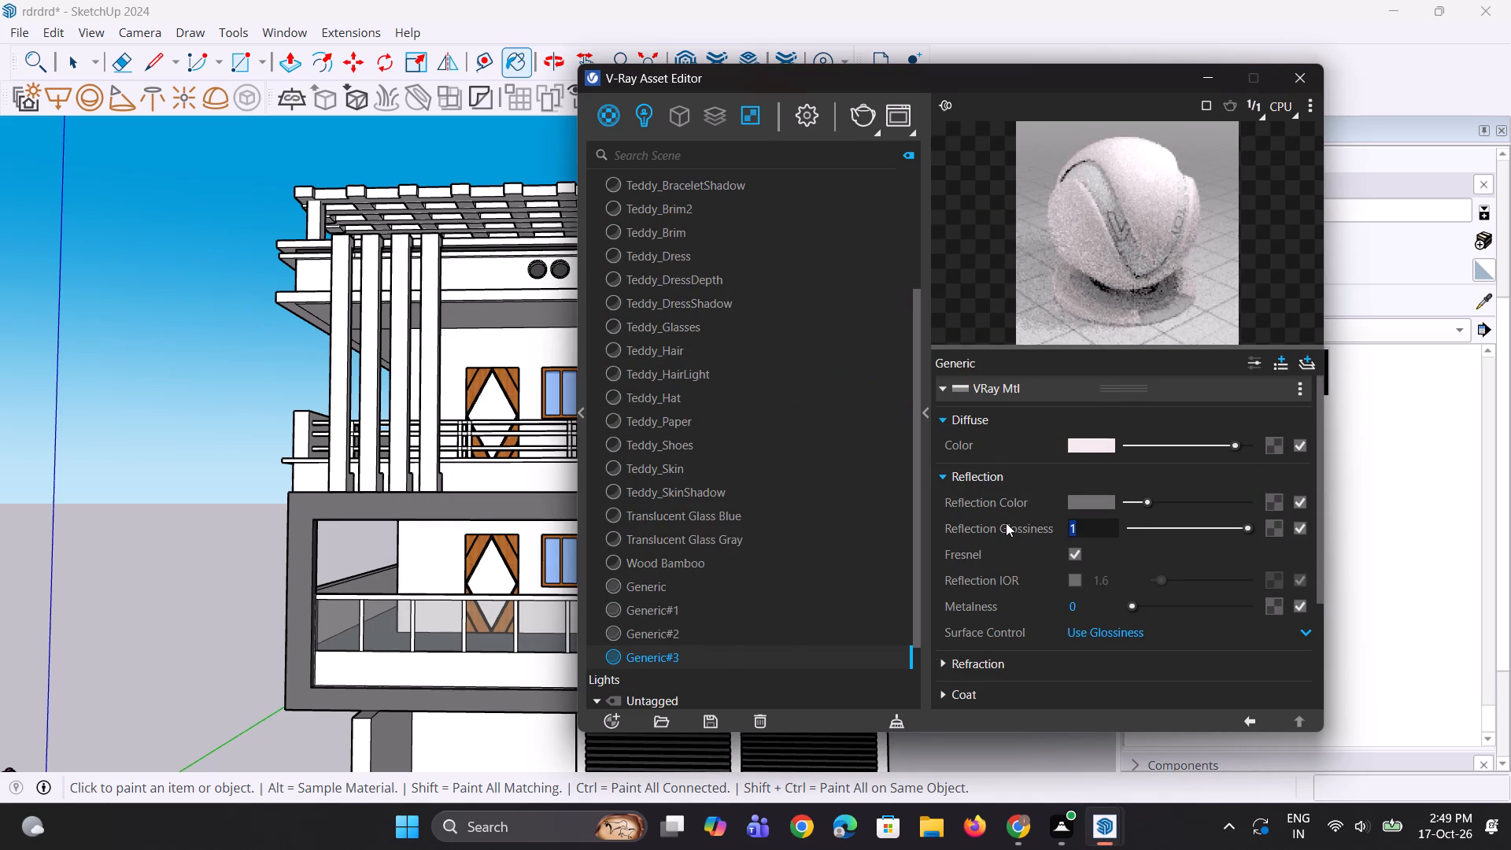
text(0.95)
key(Return)
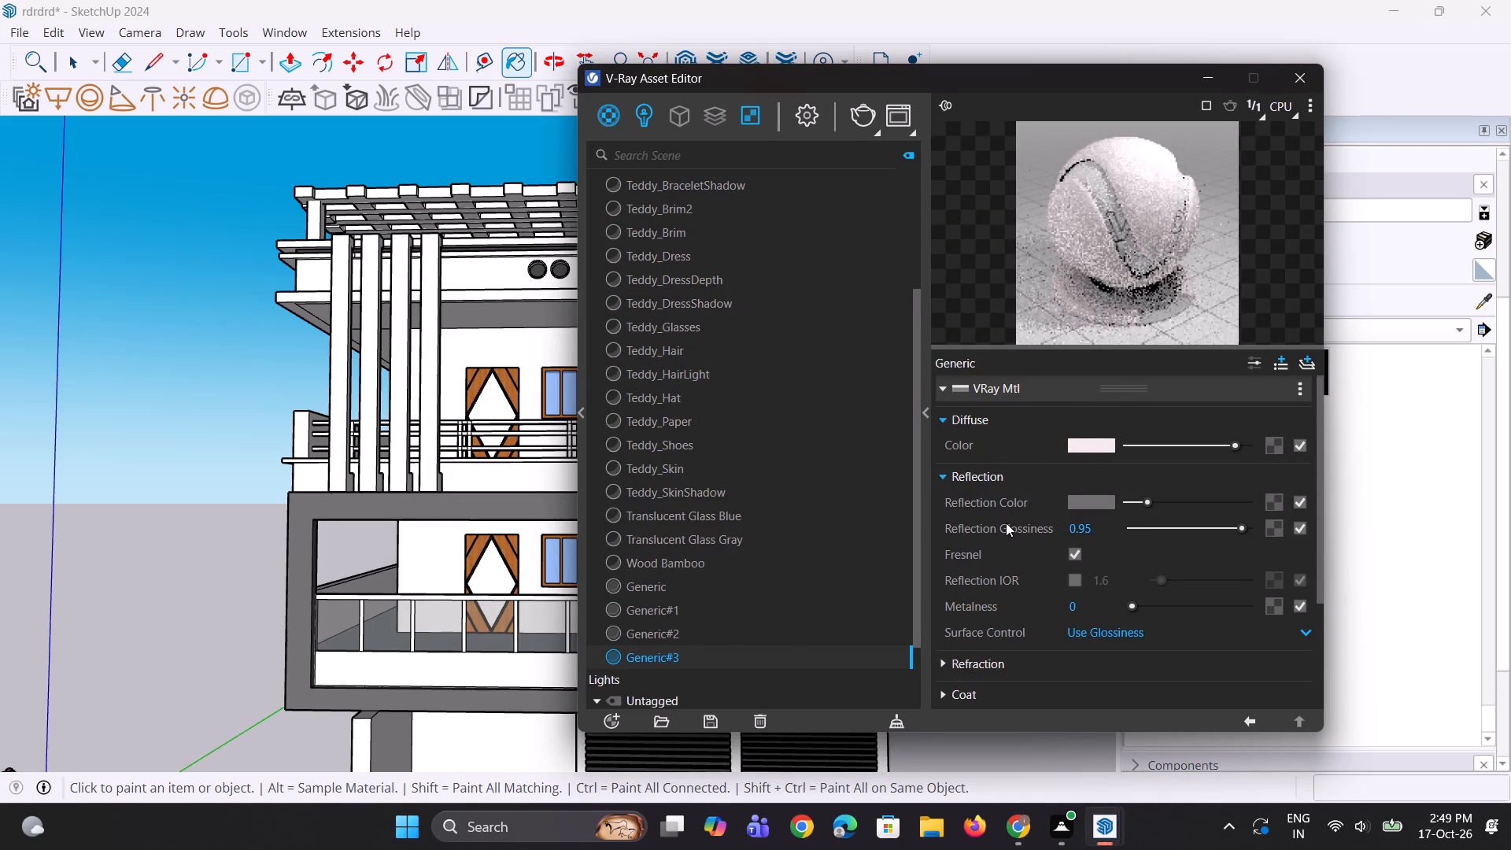
double_click(1140, 235)
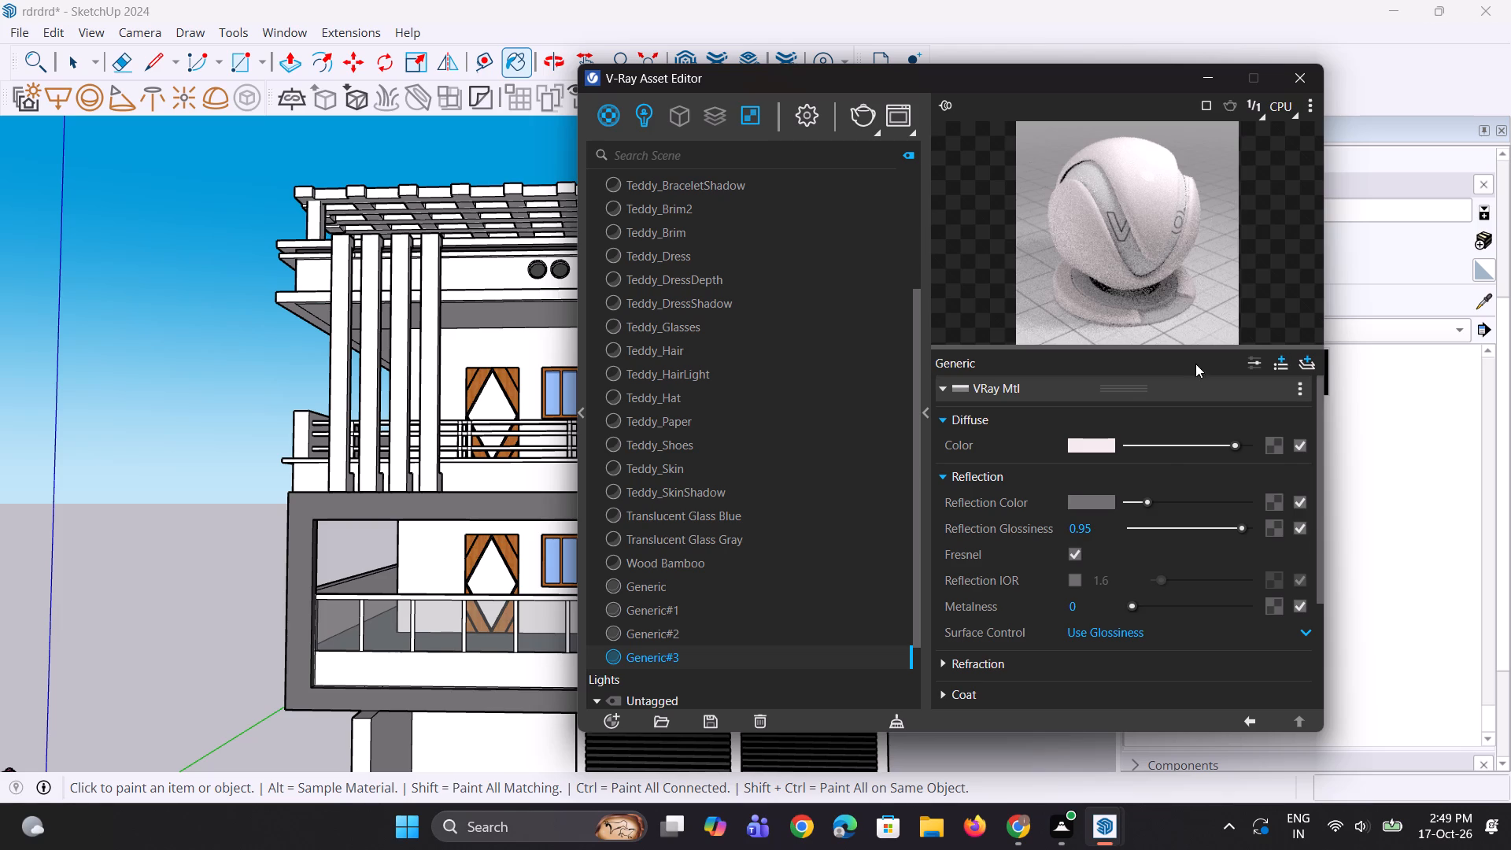
click(1148, 501)
click(1142, 250)
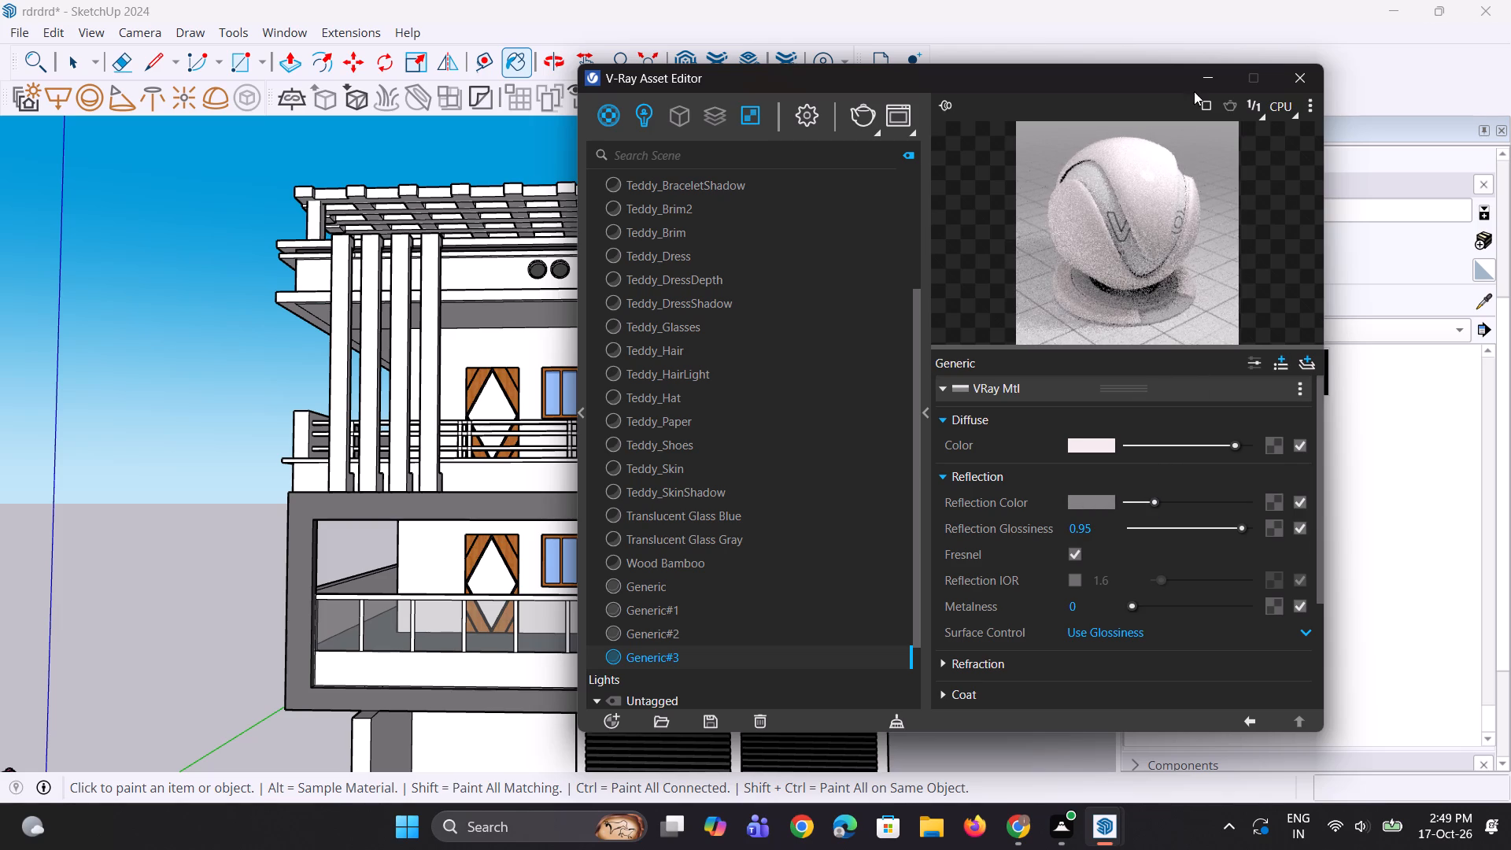
click(1196, 77)
Paint the upper parapet band with the round recesses, the ledge beneath it and its soffit with Generic#3.
scroll(475, 239, up, 5)
click(504, 281)
scroll(517, 314, up, 3)
click(519, 324)
click(534, 366)
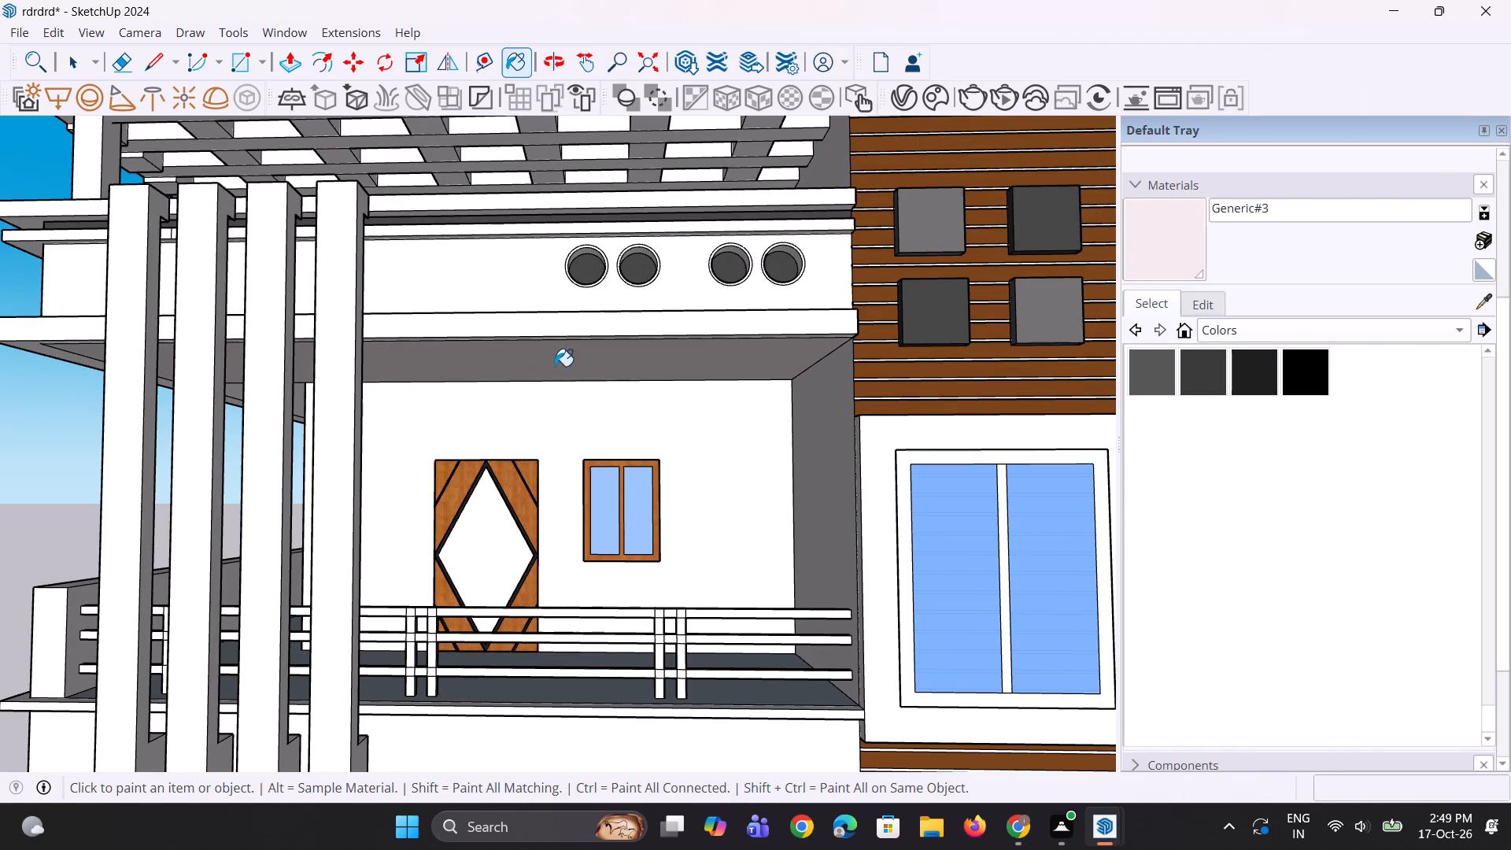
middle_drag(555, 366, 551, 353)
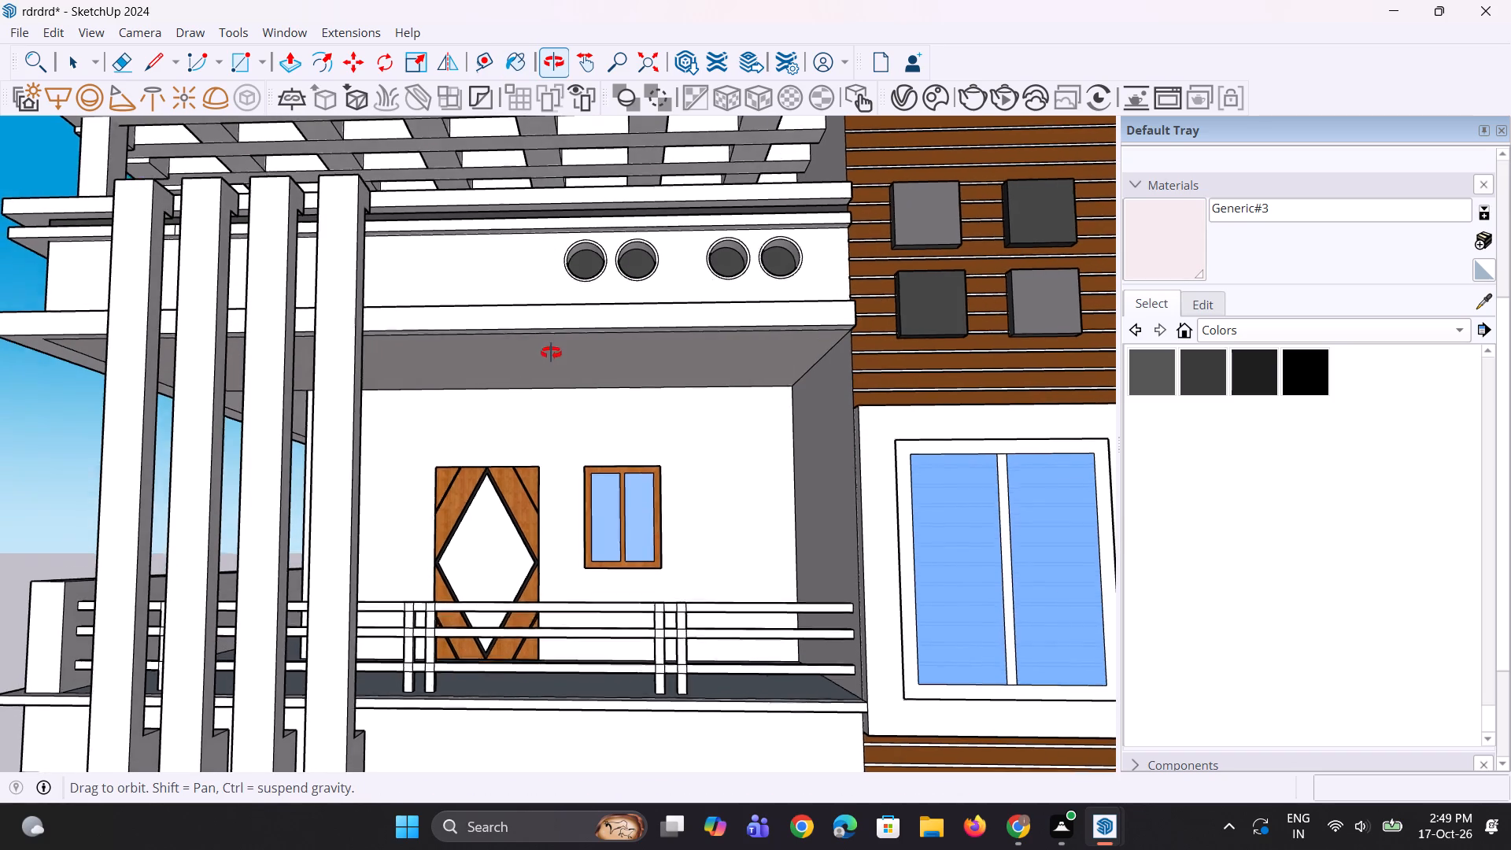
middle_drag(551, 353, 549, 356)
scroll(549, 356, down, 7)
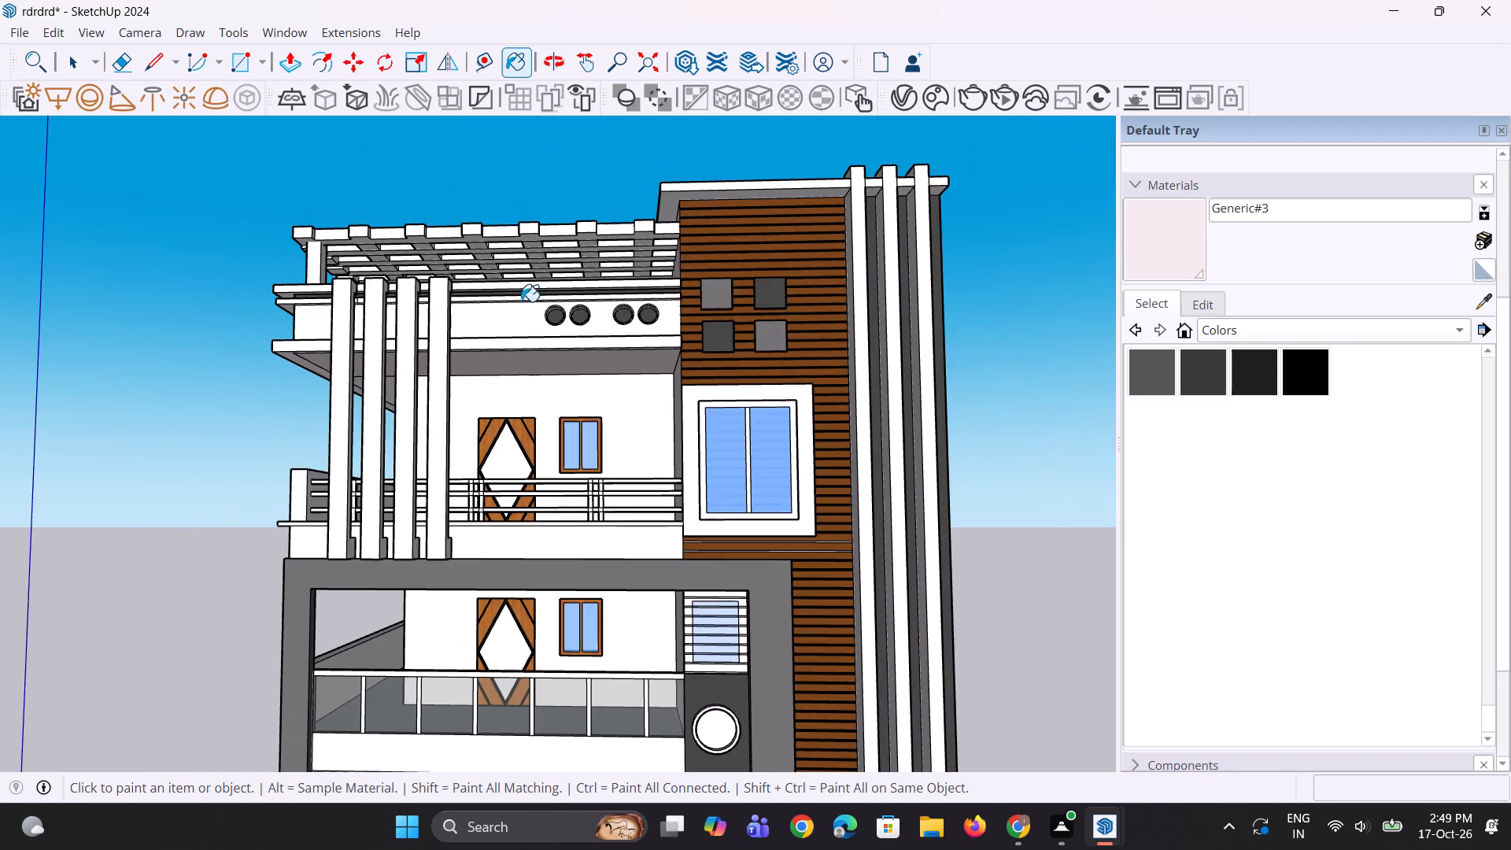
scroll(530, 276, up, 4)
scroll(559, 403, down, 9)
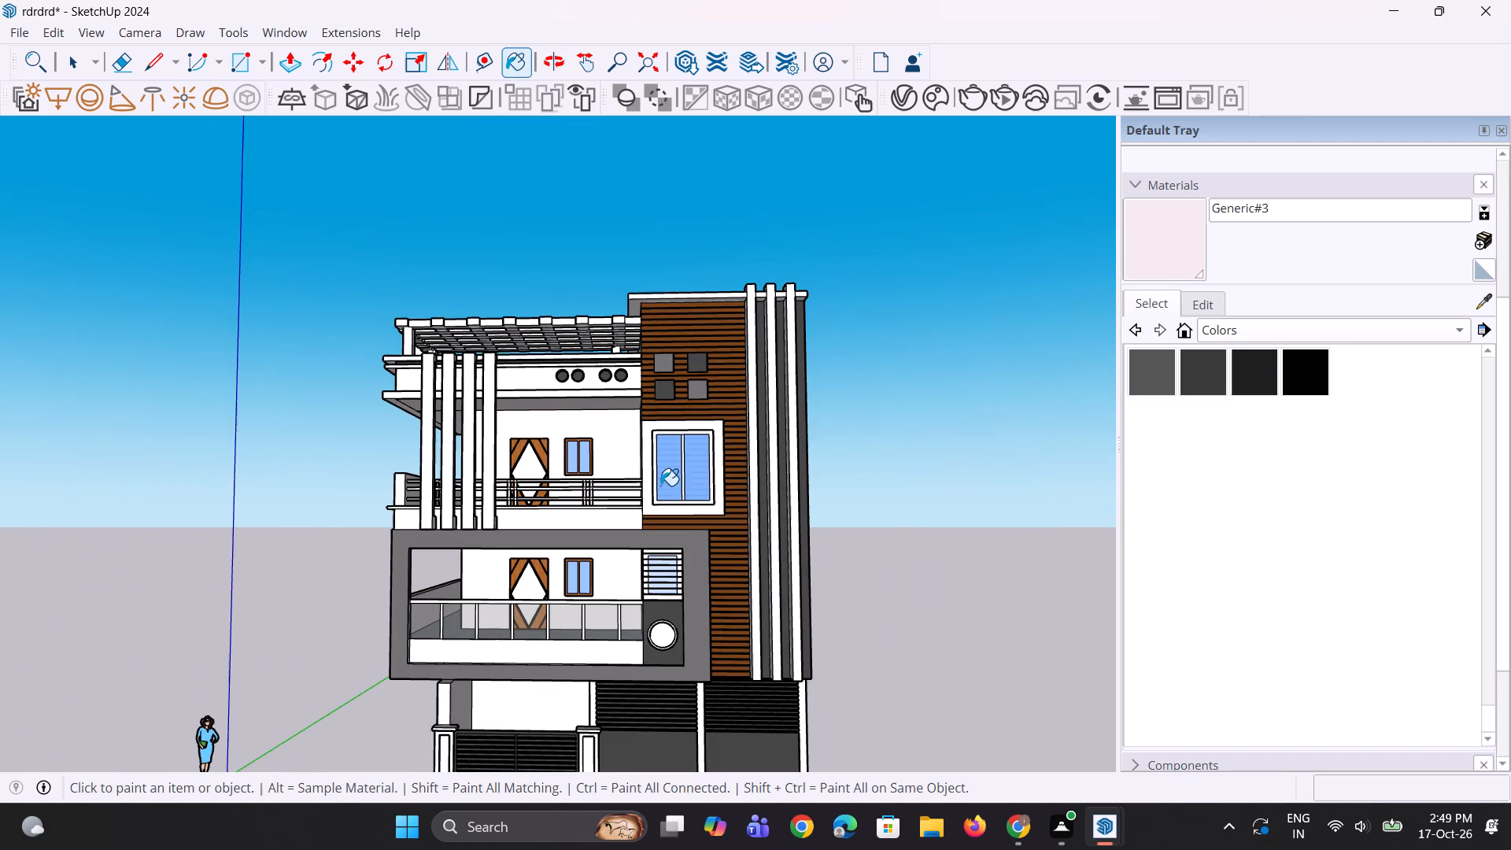
Examine the front facade, its fins, balconies, railings and ground floor to find the surfaces still lacking the pale wall material.
scroll(586, 456, up, 1)
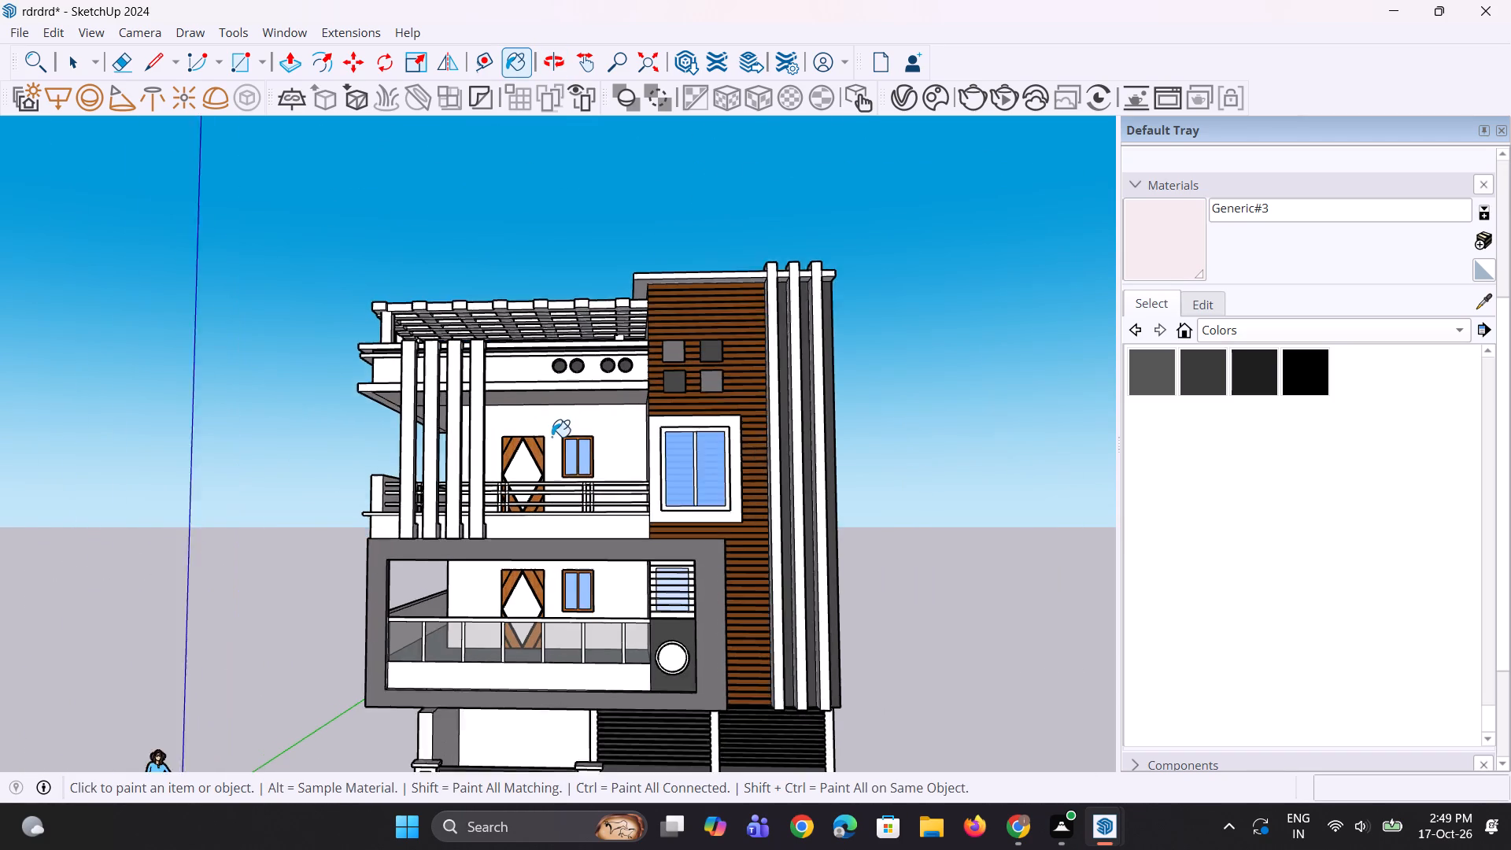
scroll(552, 437, up, 5)
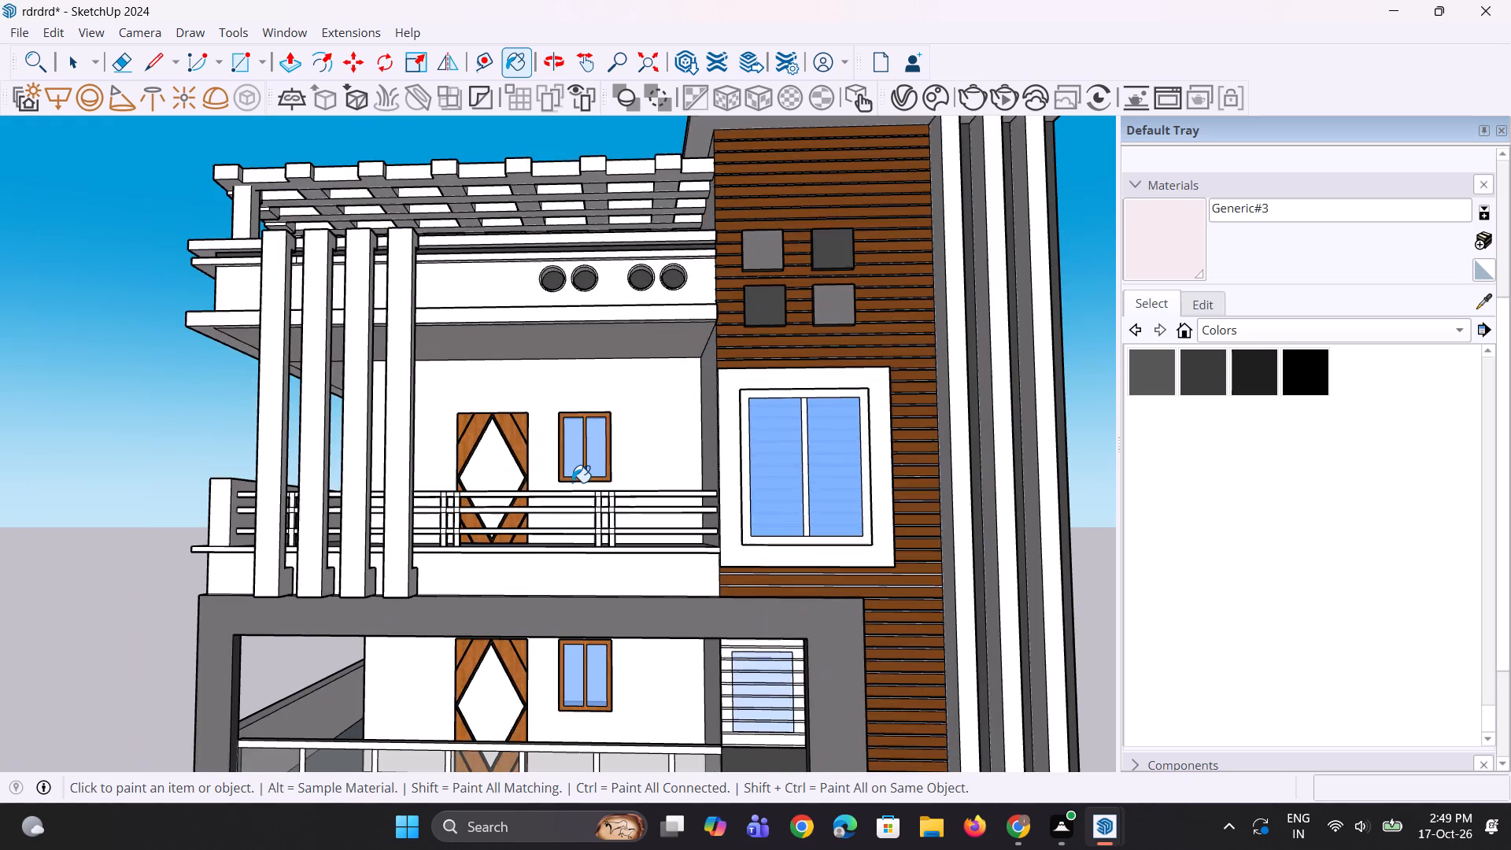
scroll(572, 486, up, 2)
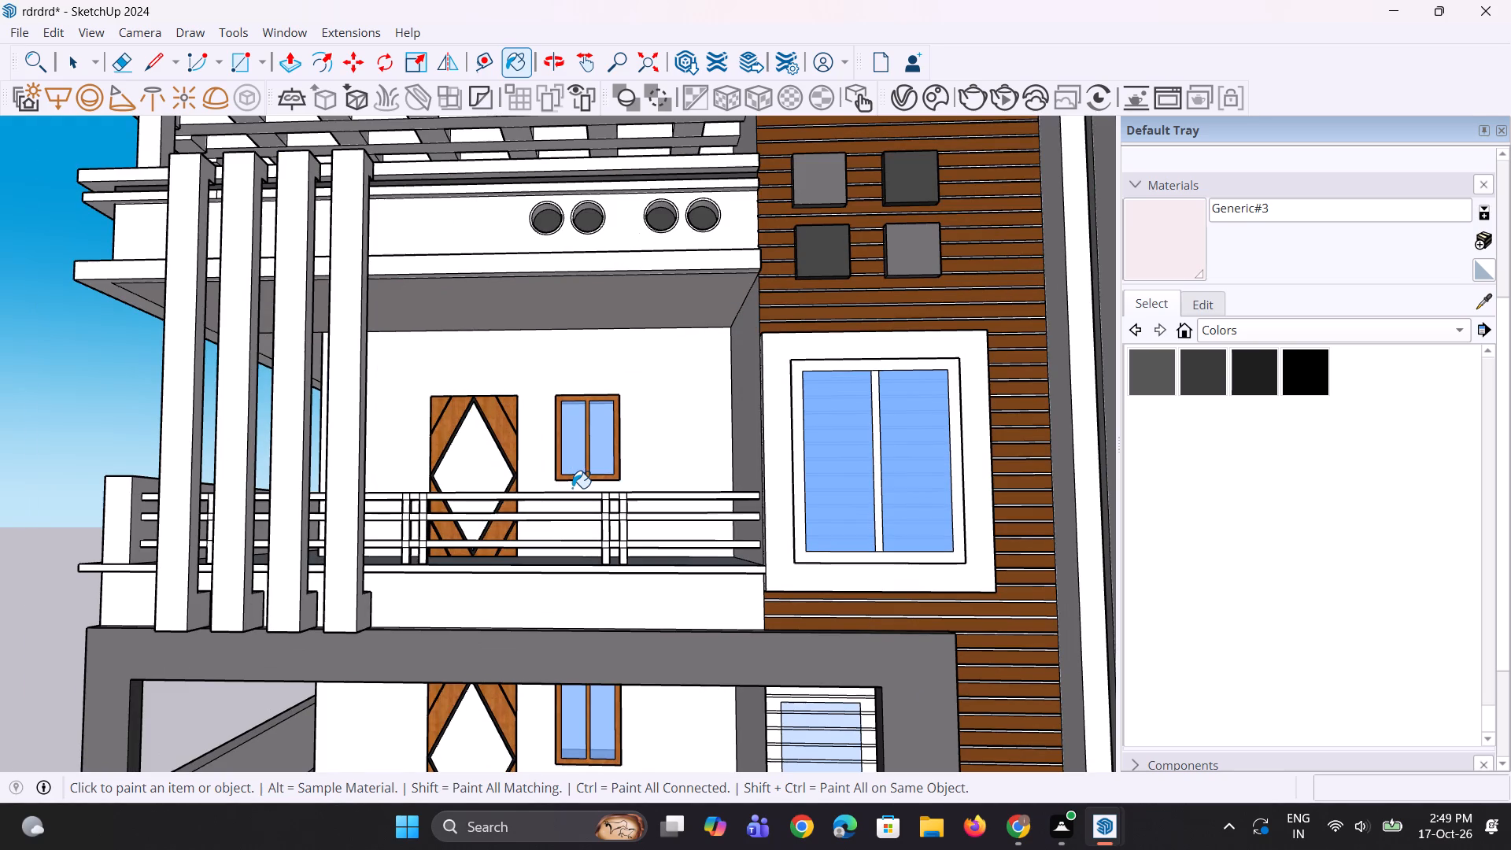
scroll(572, 488, down, 16)
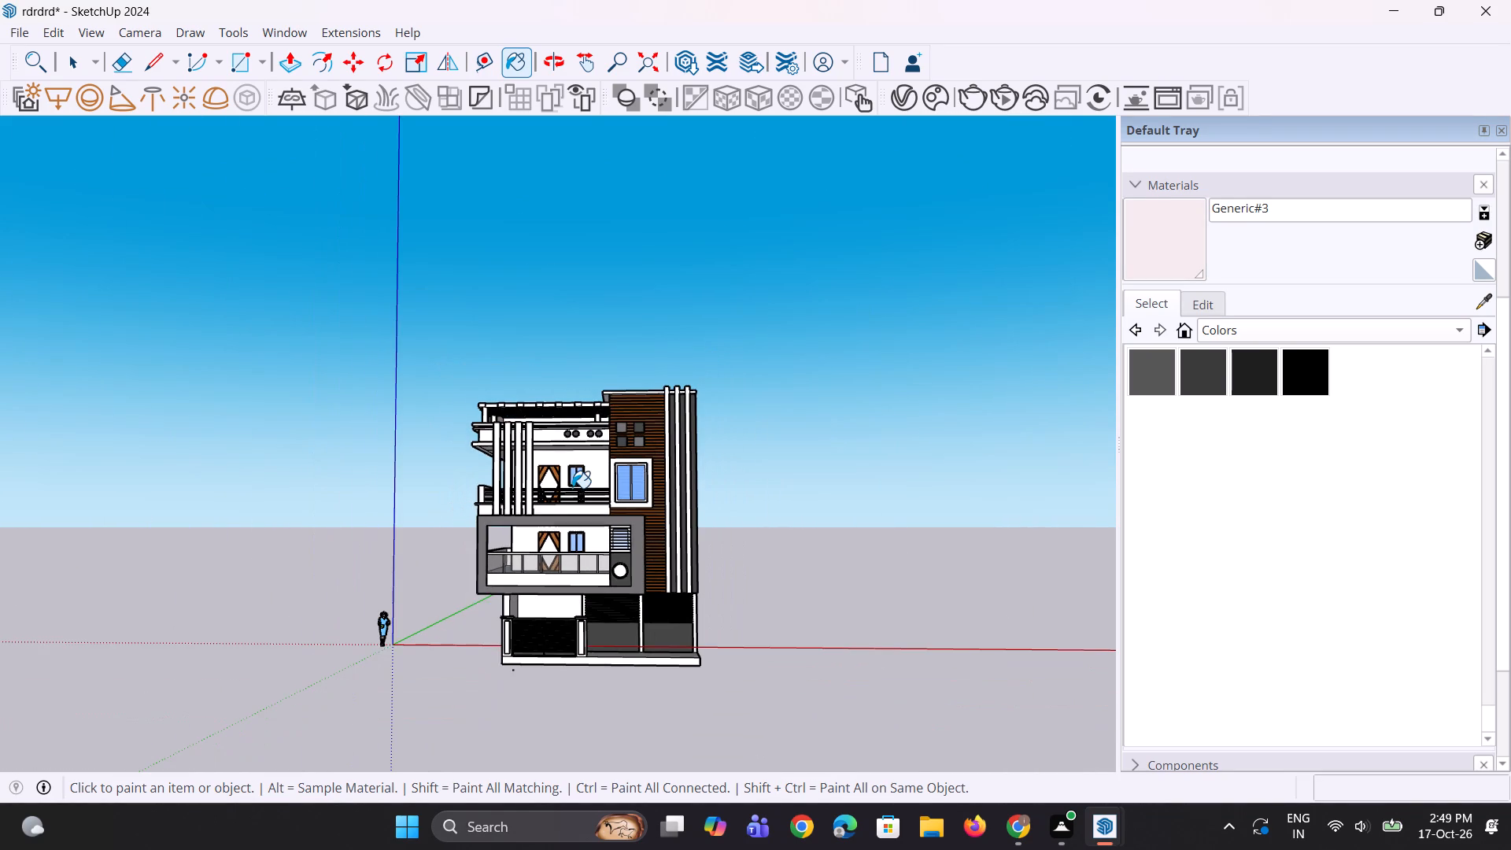
scroll(525, 472, down, 7)
scroll(546, 471, up, 14)
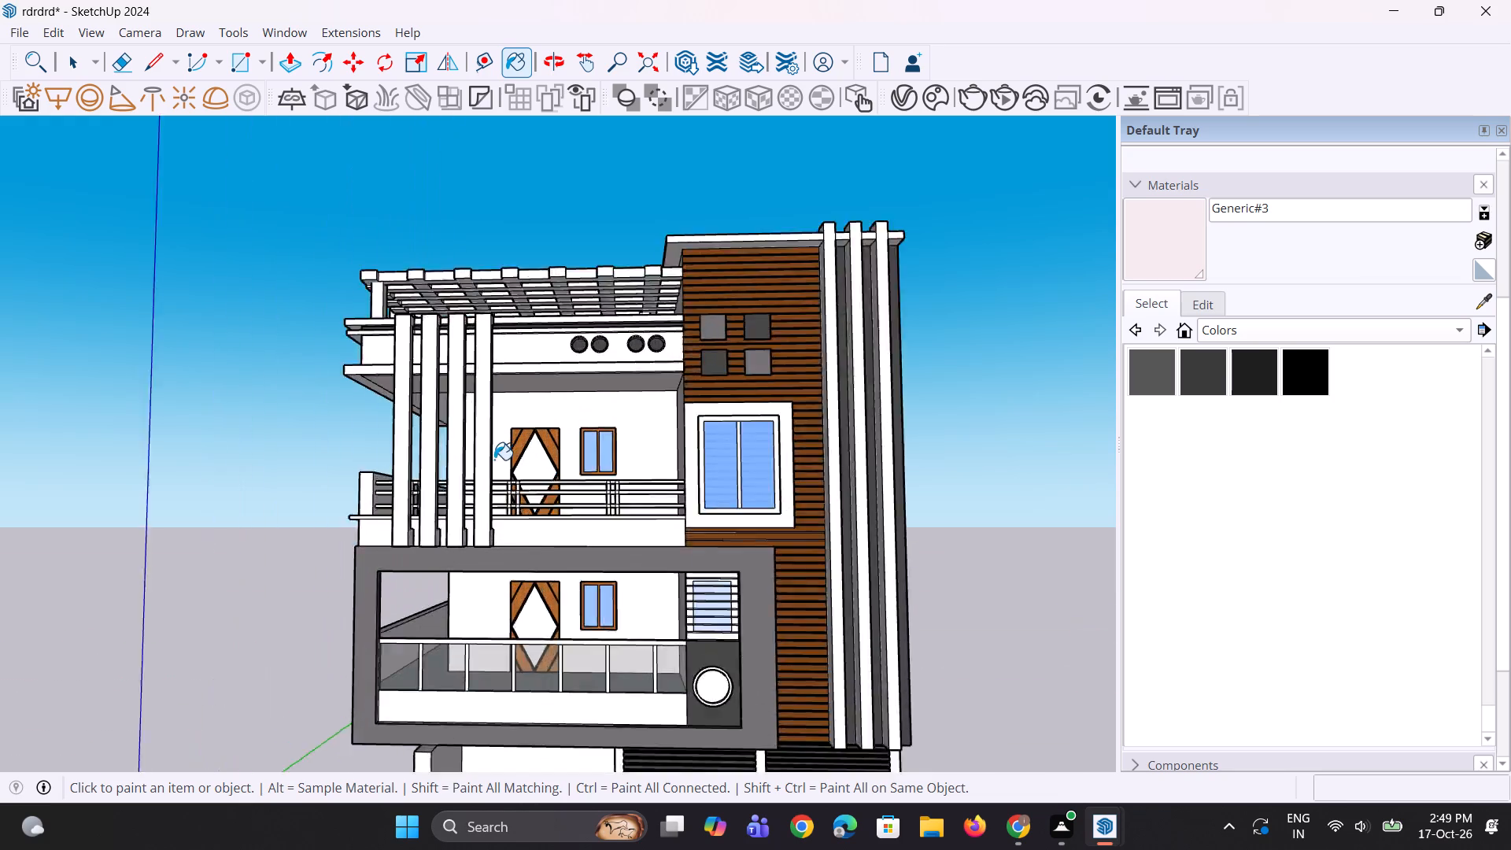
scroll(494, 460, up, 6)
scroll(508, 489, down, 4)
middle_drag(504, 522, 512, 531)
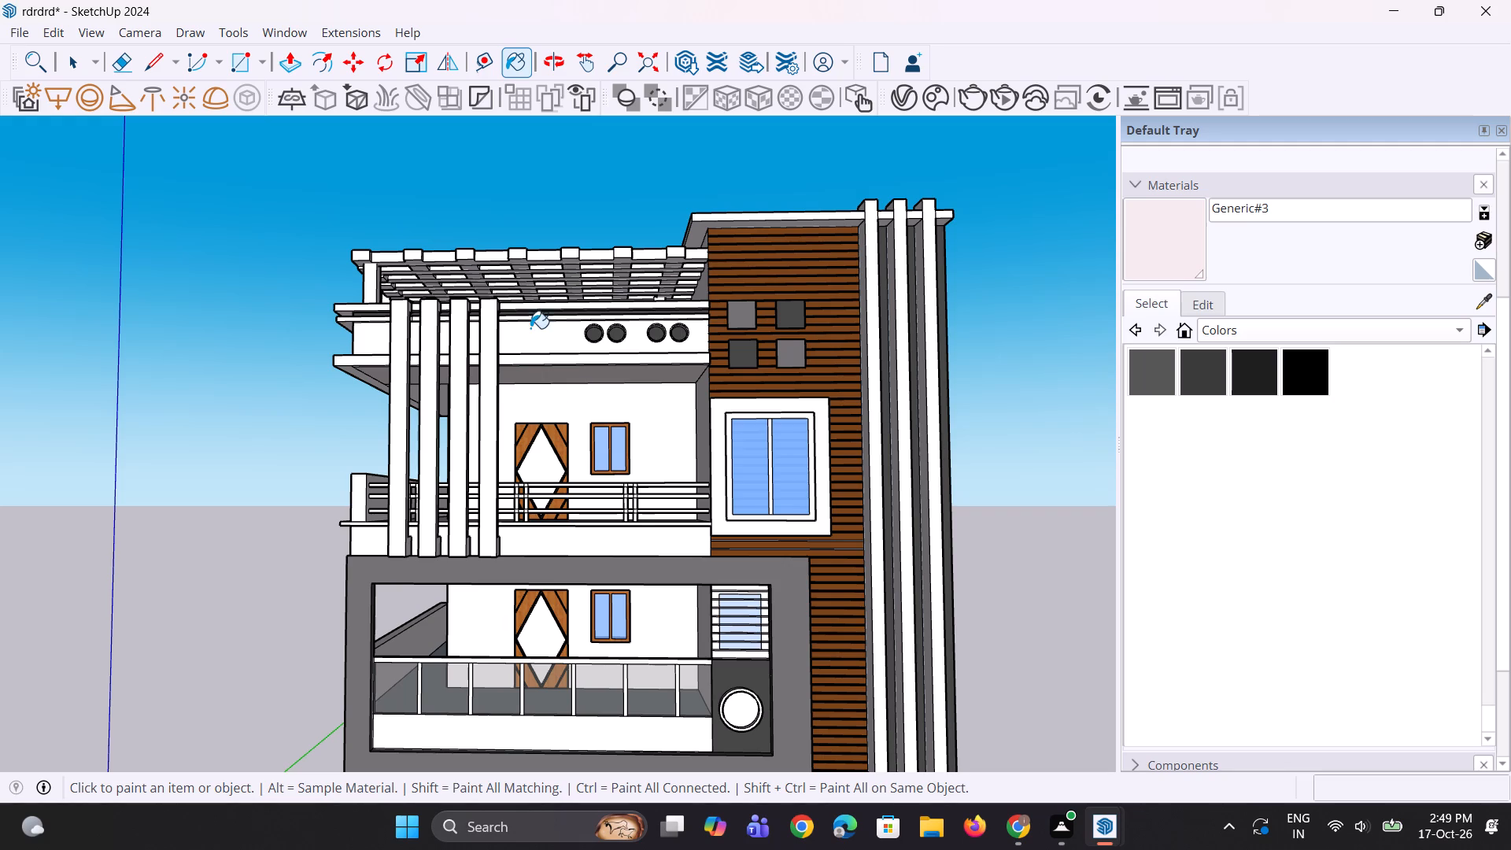
scroll(579, 339, down, 1)
scroll(713, 494, up, 3)
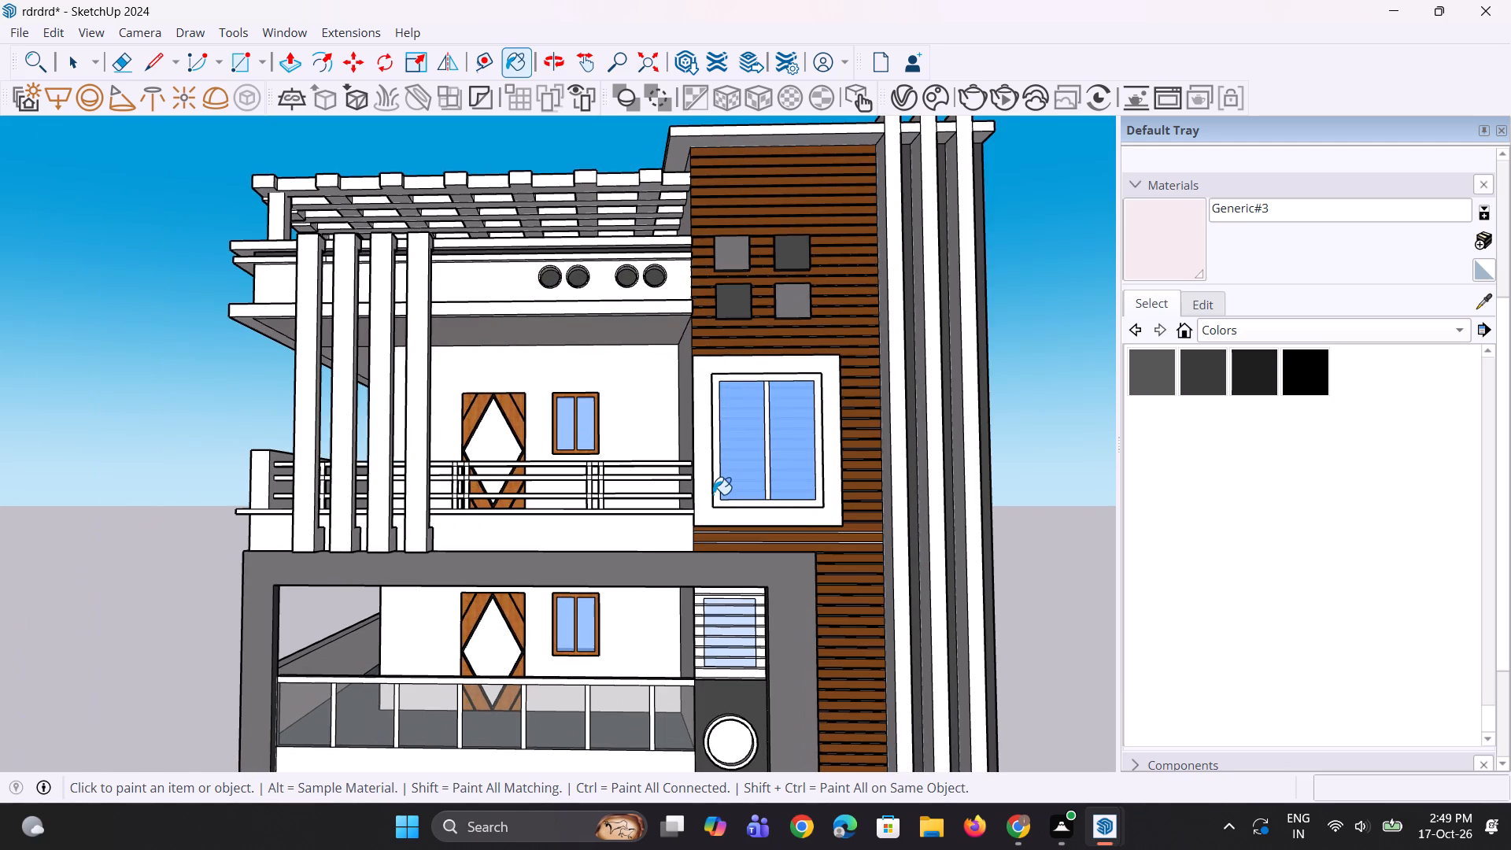
scroll(713, 494, up, 4)
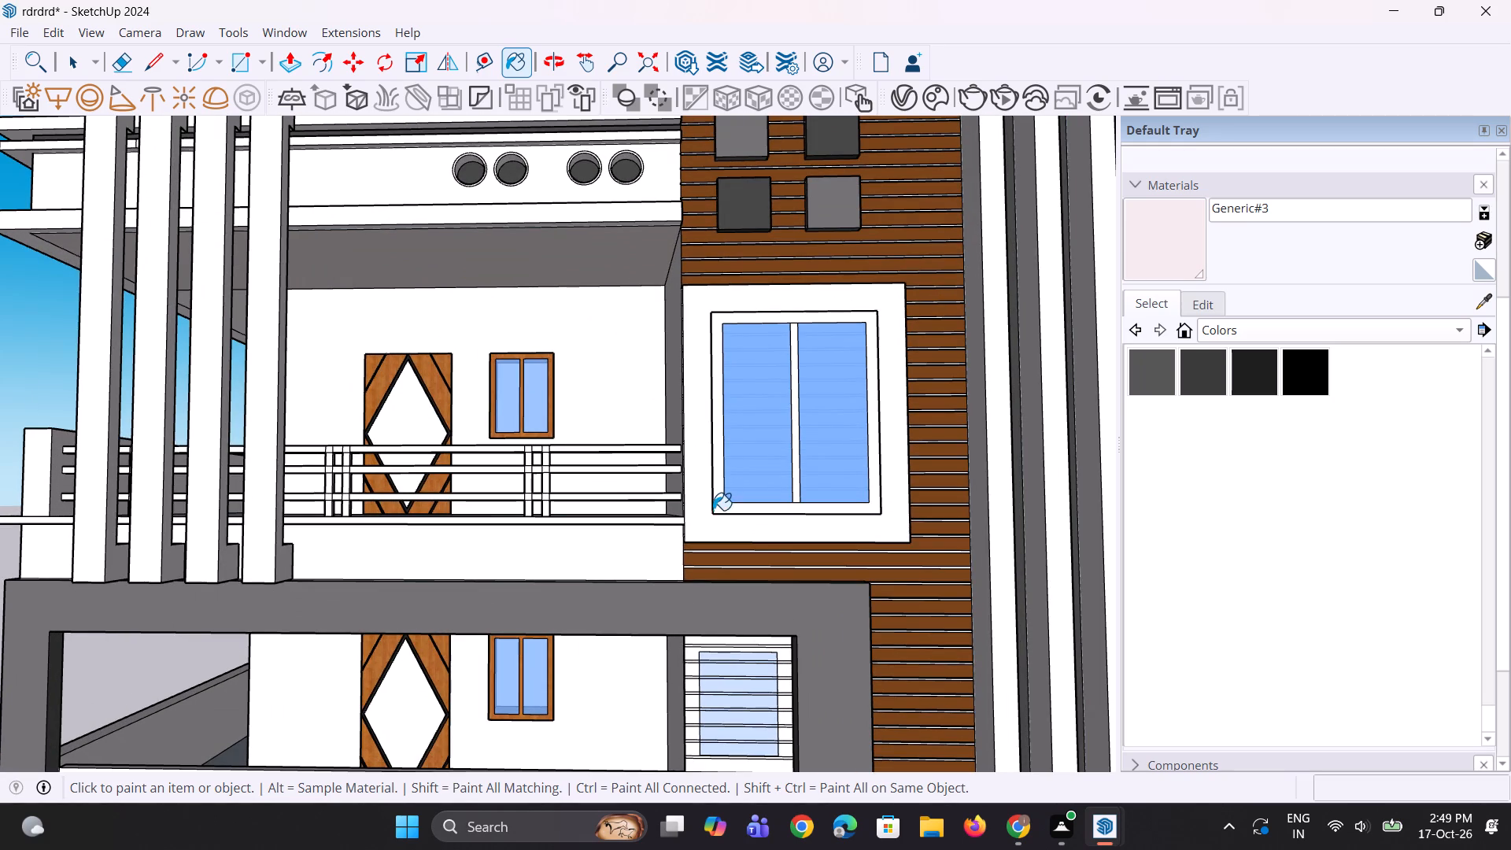
scroll(706, 516, down, 3)
middle_drag(706, 516, 685, 512)
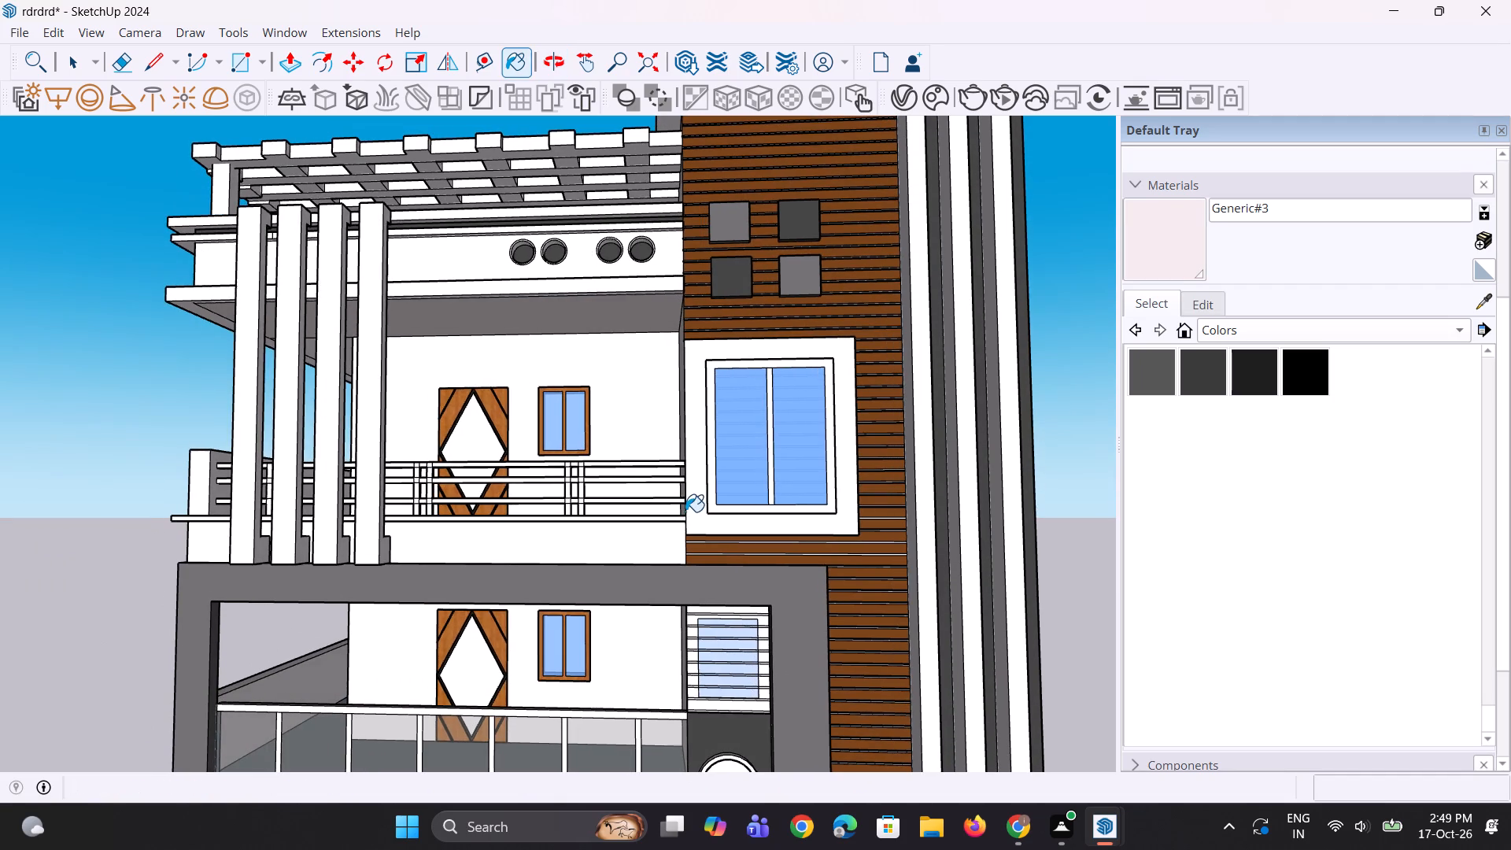
scroll(682, 512, up, 1)
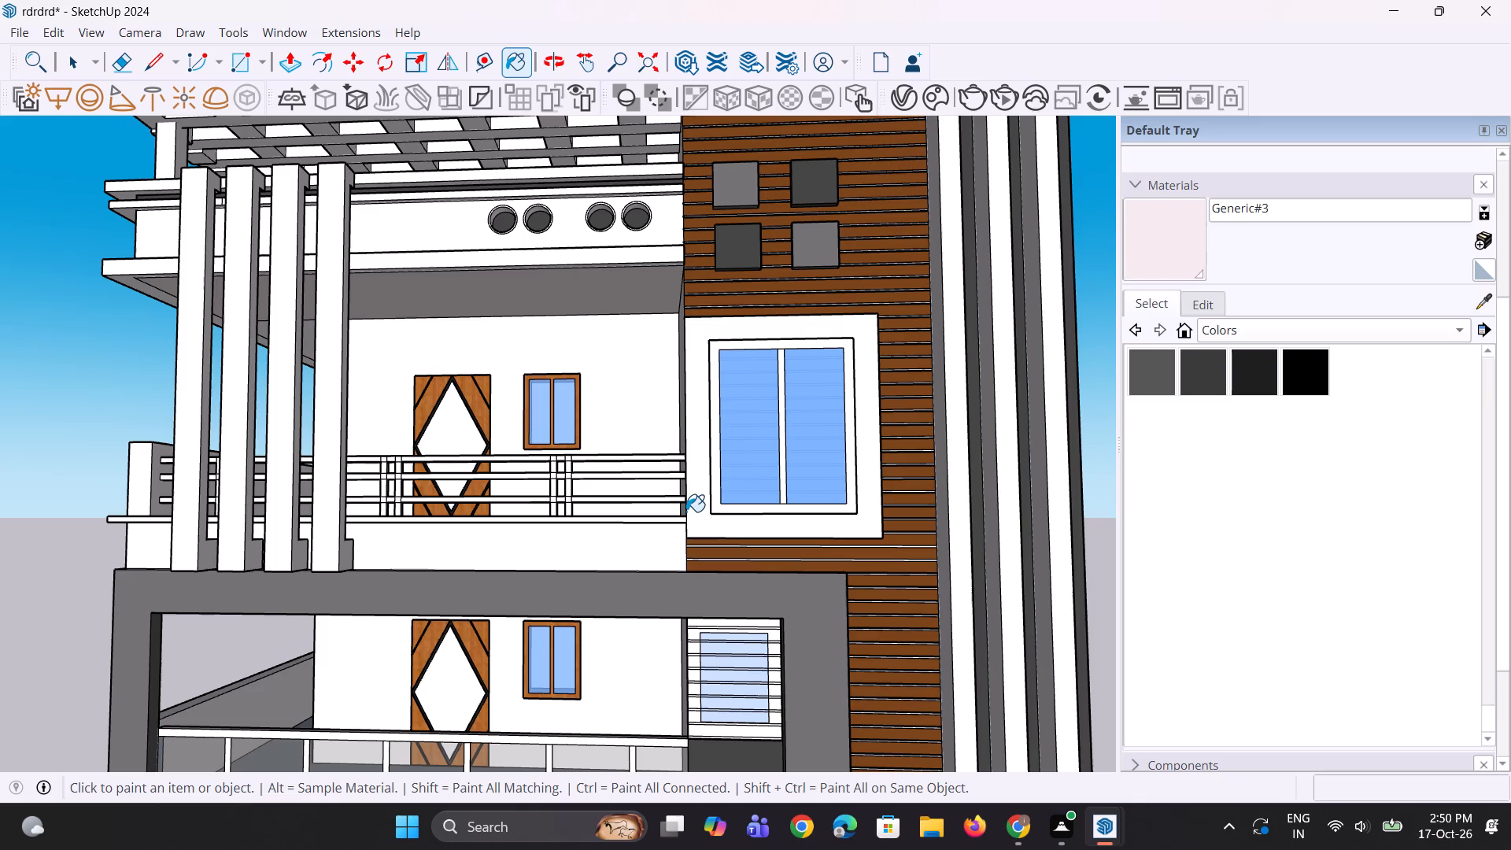
scroll(412, 472, down, 4)
middle_drag(408, 475, 403, 545)
scroll(430, 522, up, 3)
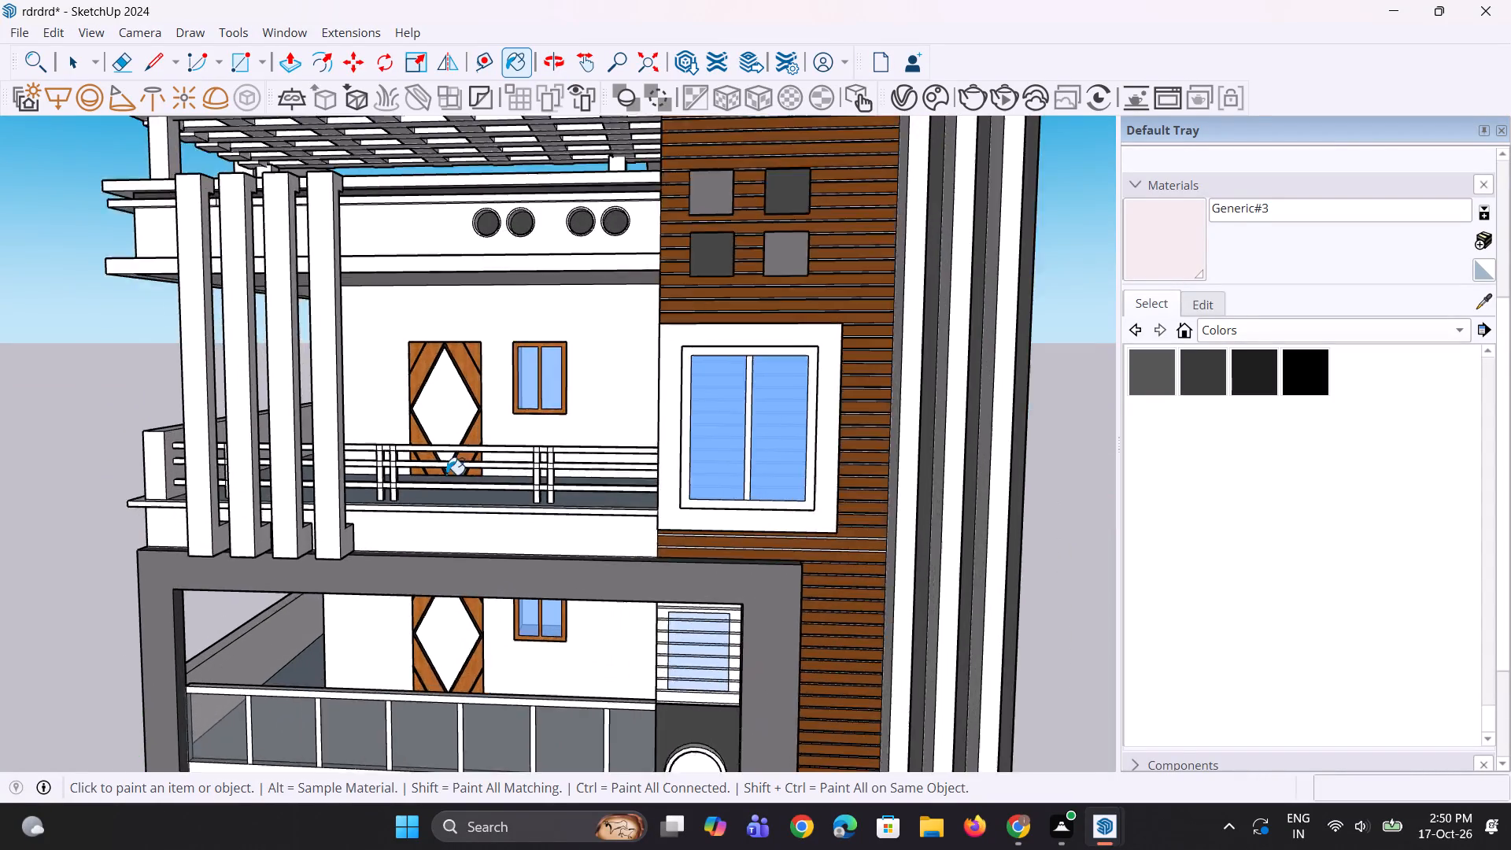
scroll(446, 475, up, 5)
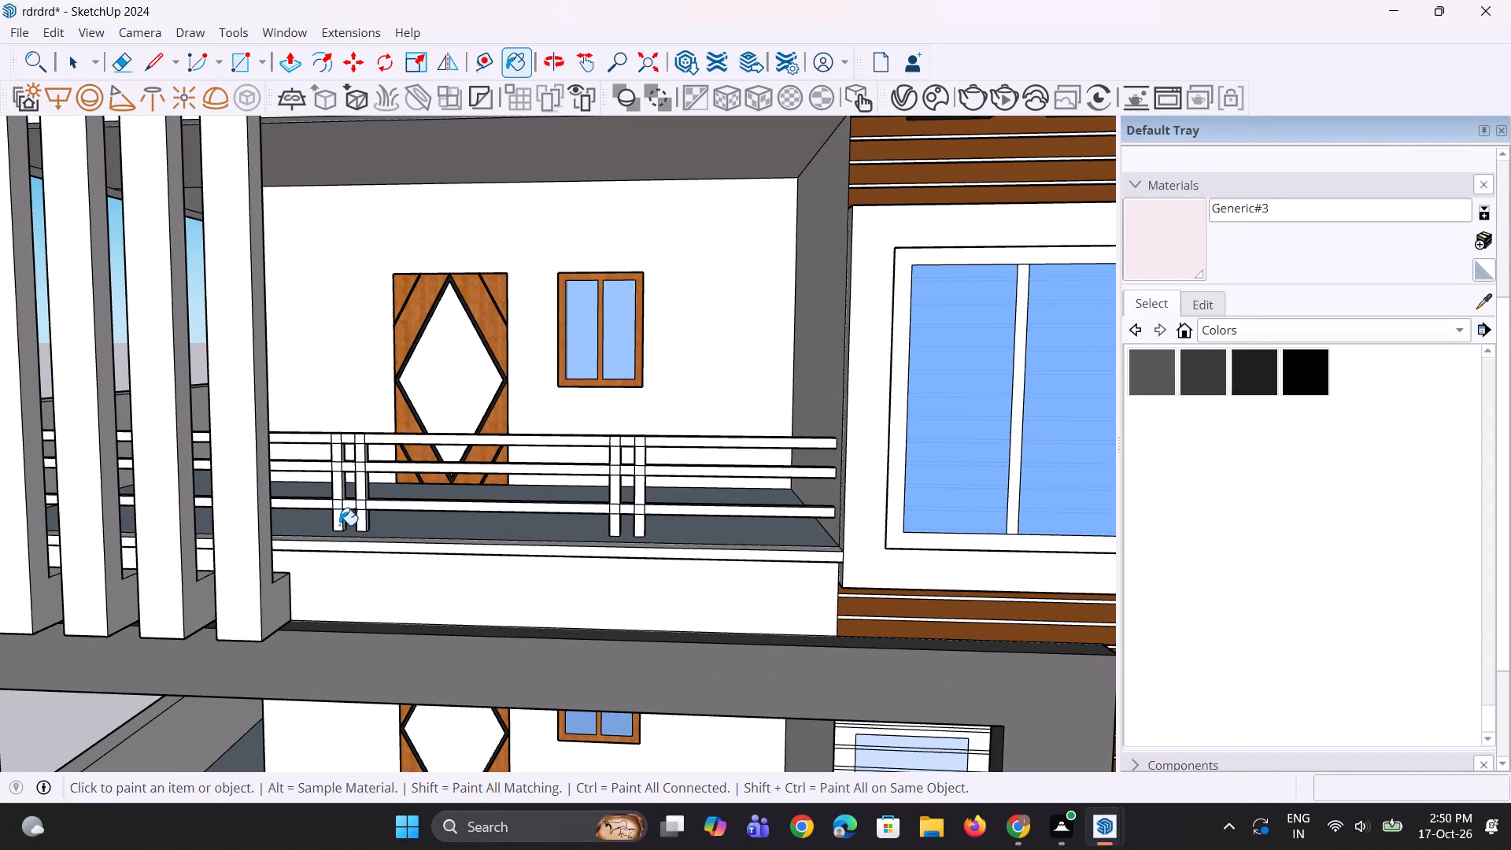
scroll(322, 464, down, 8)
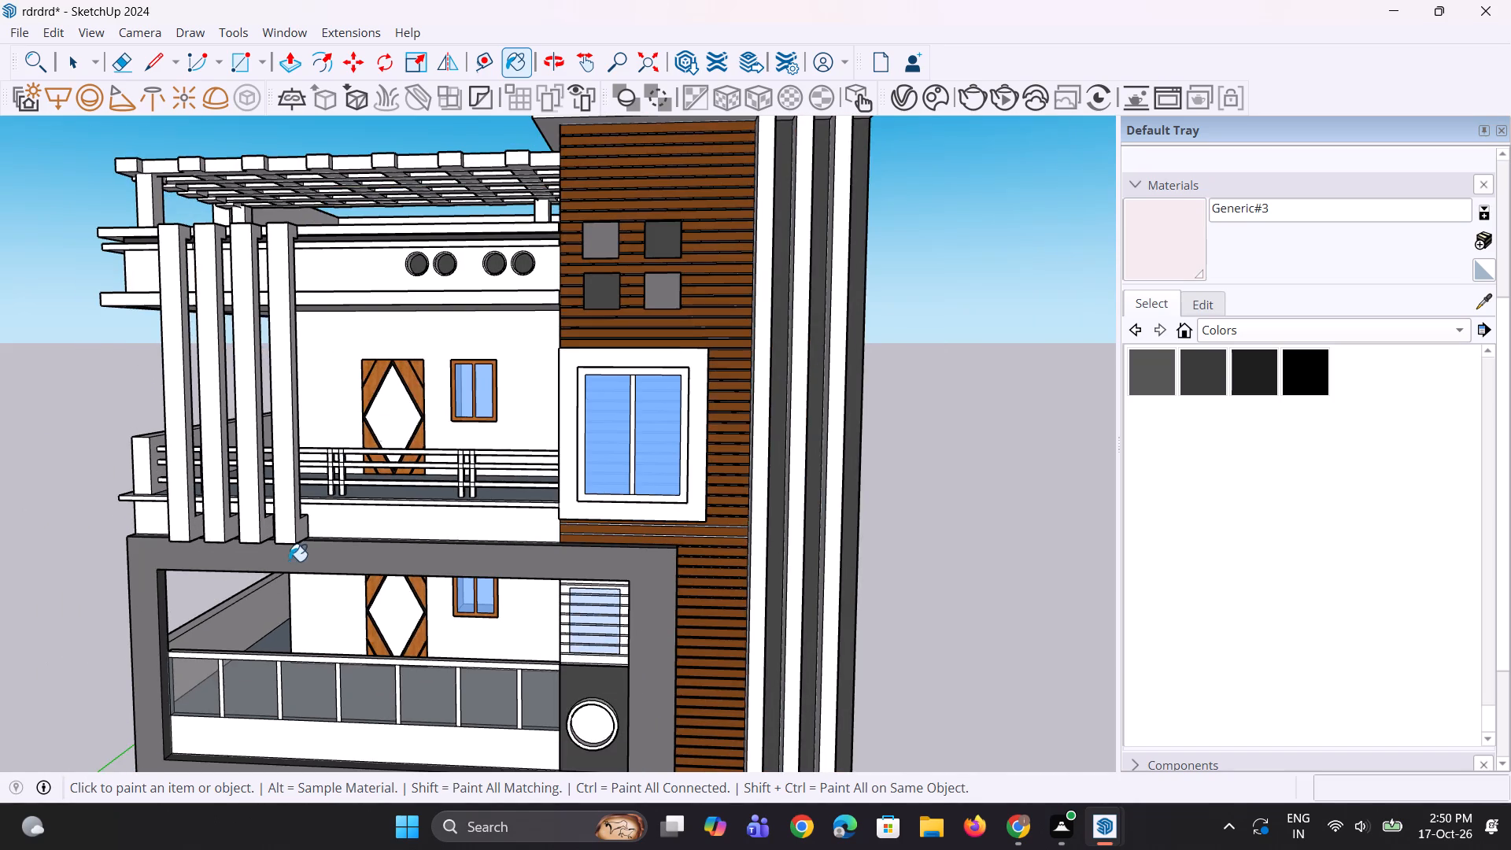
scroll(370, 395, up, 9)
middle_drag(390, 465, 456, 471)
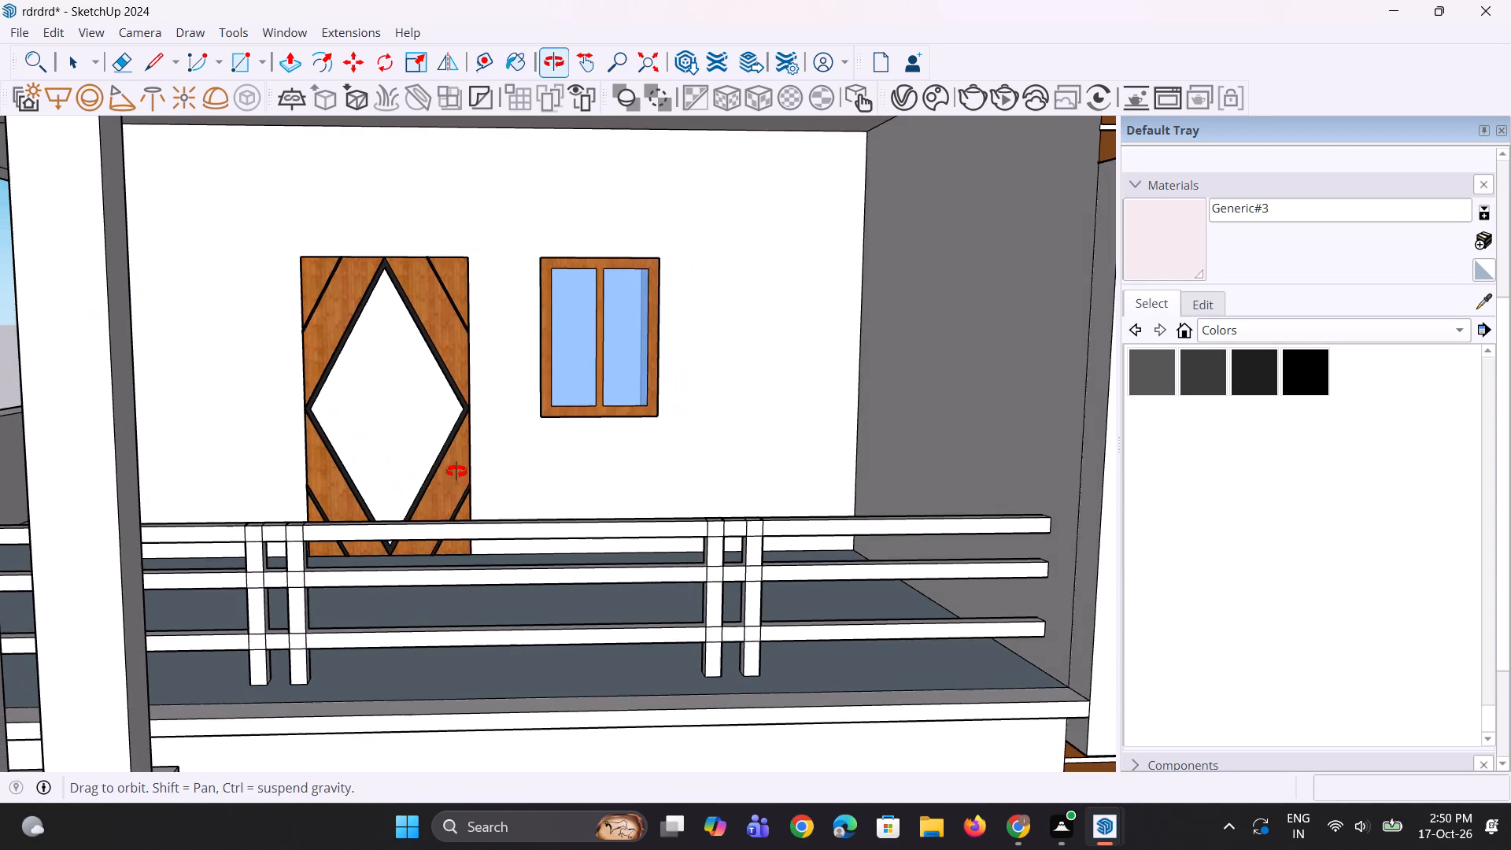
middle_drag(456, 471, 450, 471)
scroll(428, 513, down, 7)
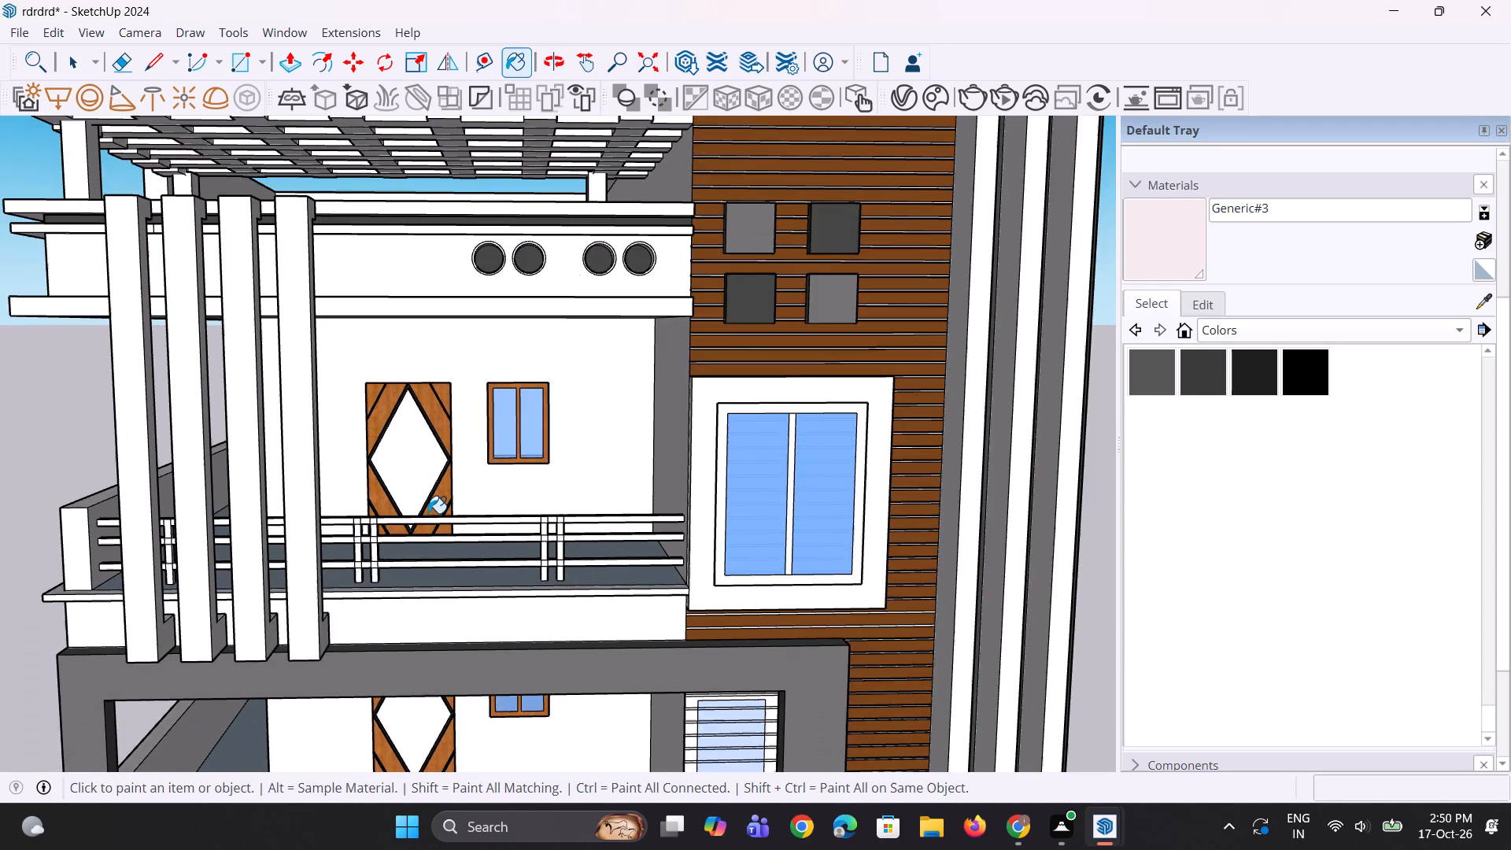
scroll(428, 513, down, 8)
middle_drag(423, 678, 335, 577)
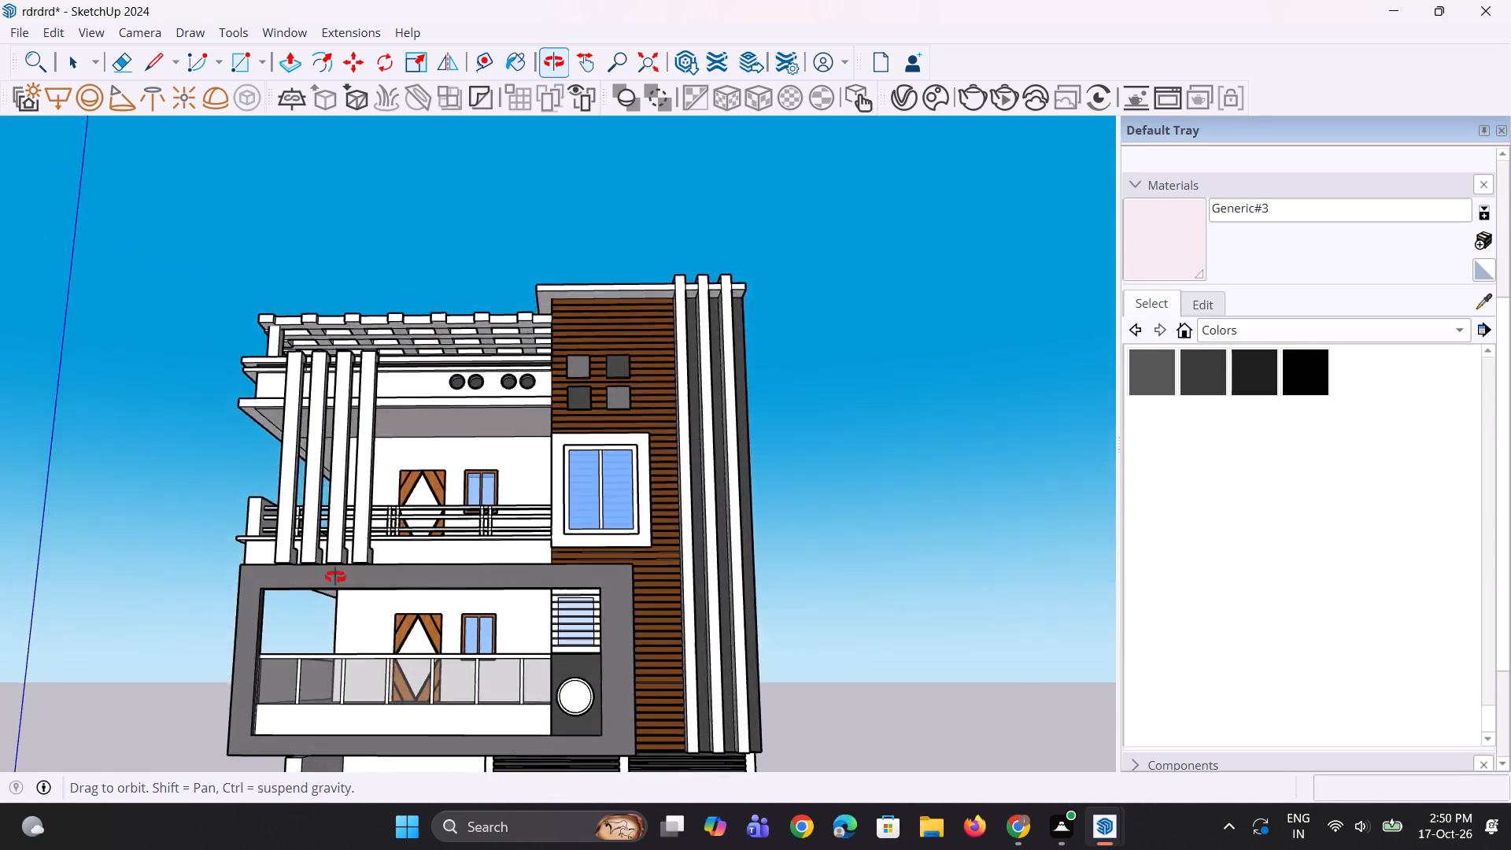
middle_drag(335, 577, 324, 669)
scroll(413, 582, down, 9)
middle_drag(396, 731, 525, 659)
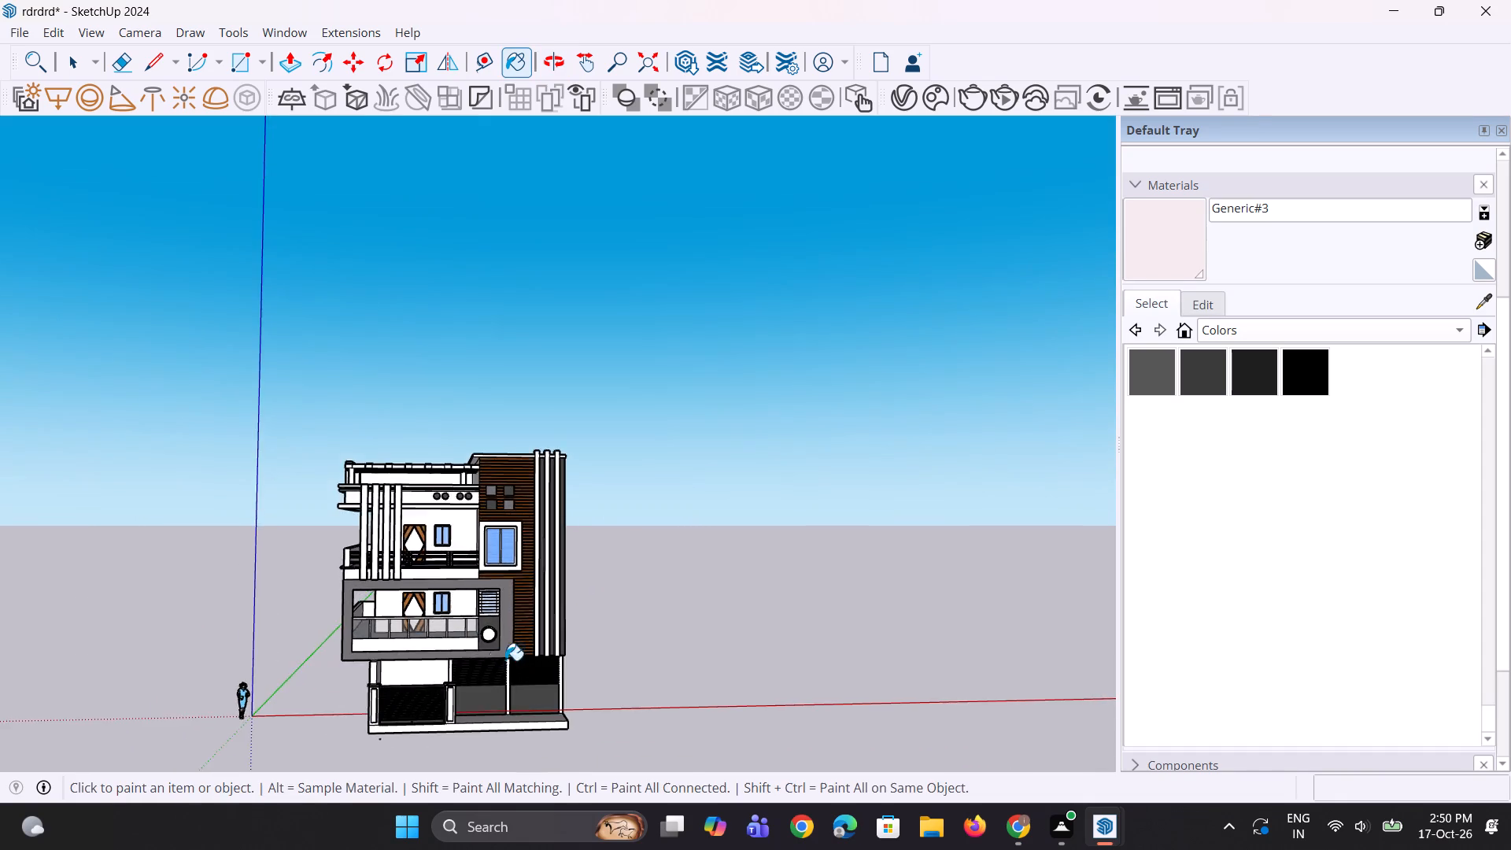
scroll(446, 673, up, 16)
middle_drag(393, 683, 342, 754)
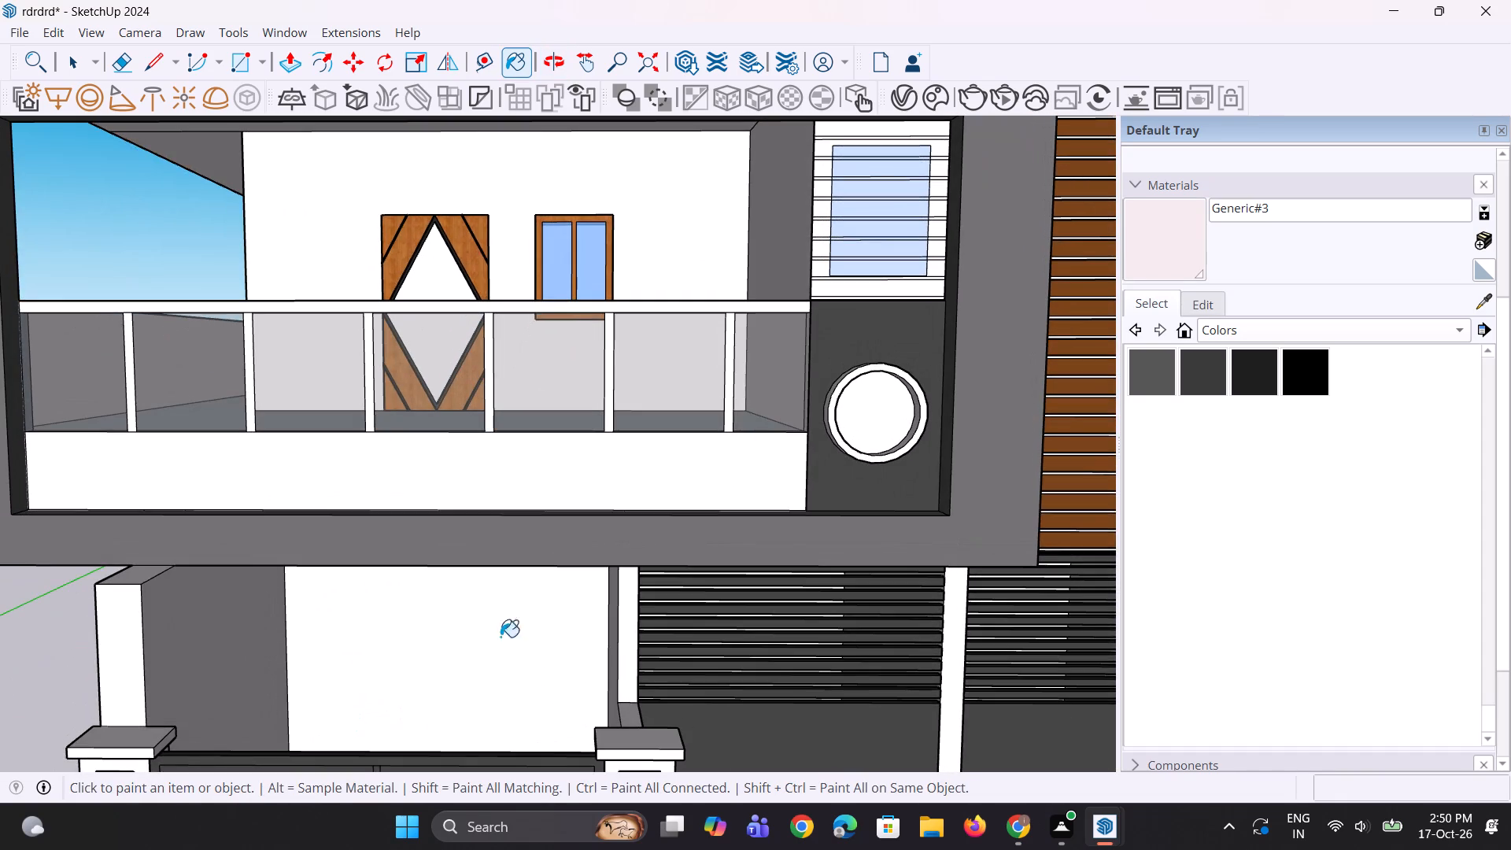
scroll(433, 652, down, 15)
middle_drag(466, 511, 491, 437)
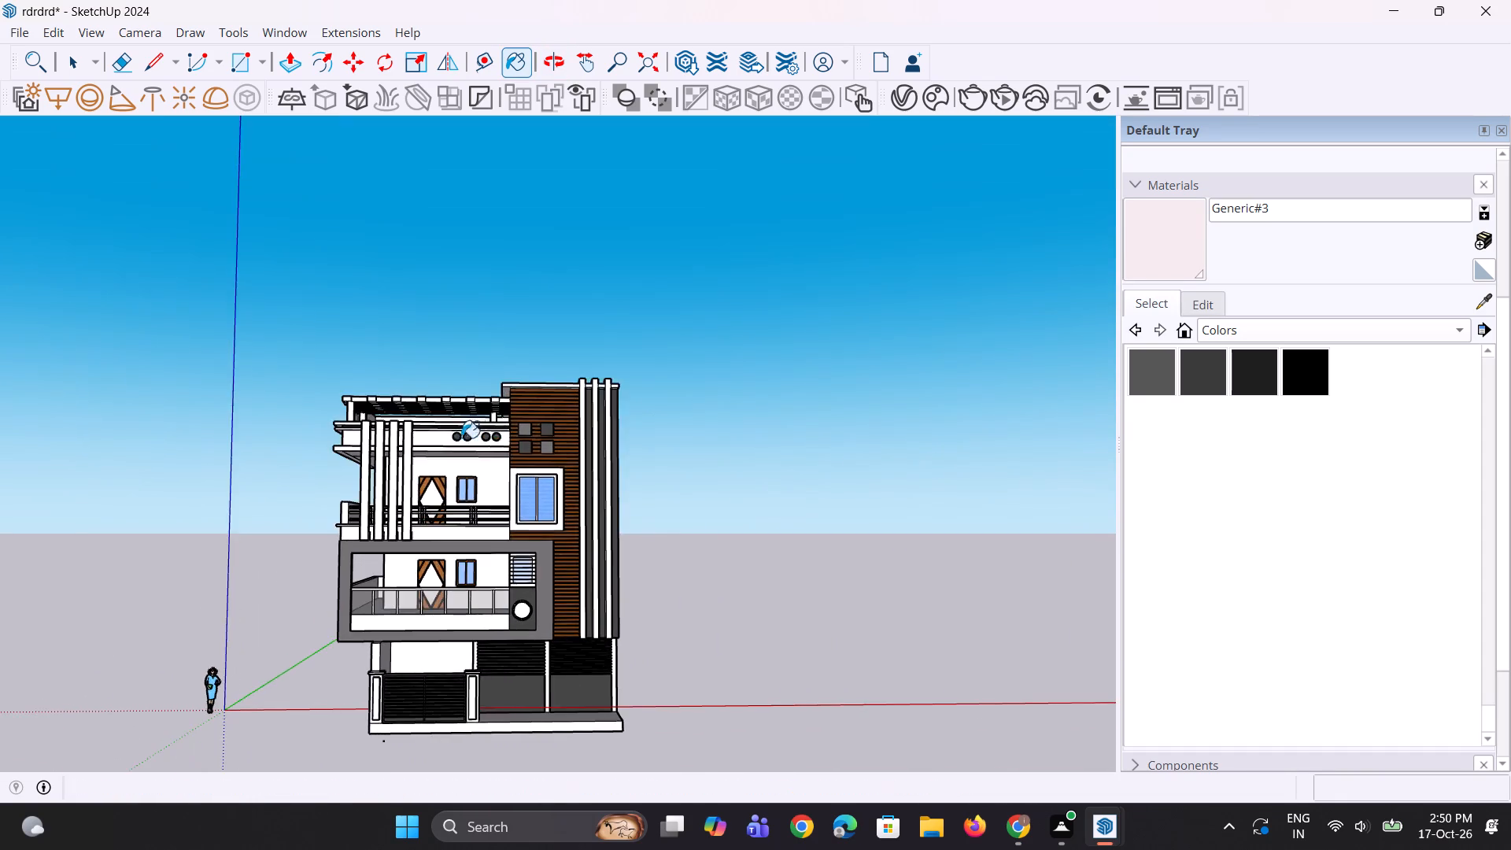
Paint the four vertical fins in front of the upper balcony and the sides of their stepped bases with Generic#3.
scroll(446, 448, up, 7)
click(388, 508)
scroll(377, 528, up, 1)
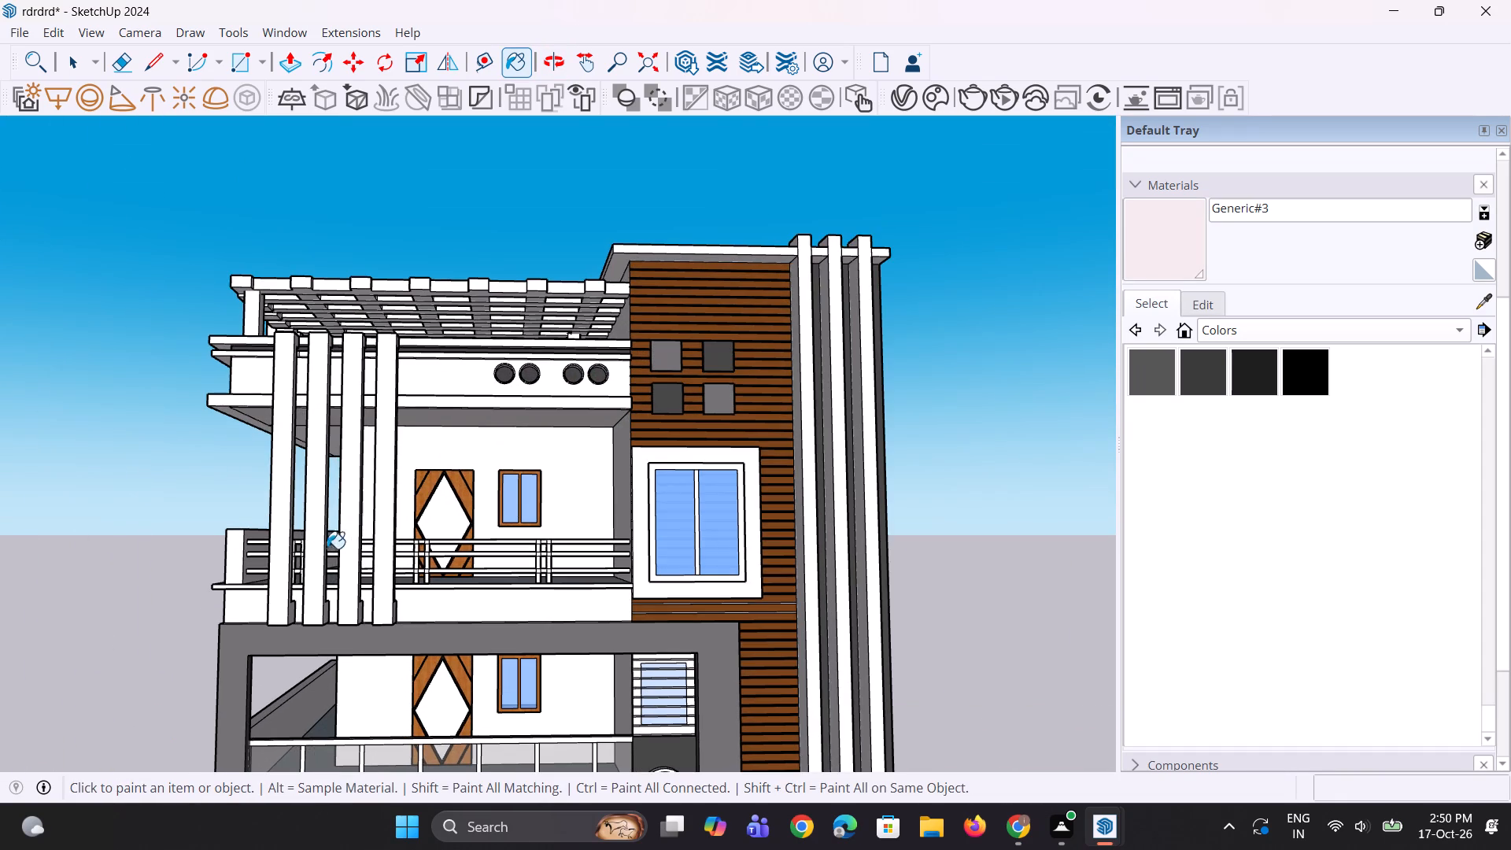
click(353, 552)
click(318, 555)
click(278, 558)
scroll(435, 538, down, 4)
middle_drag(392, 578, 279, 590)
scroll(310, 567, up, 12)
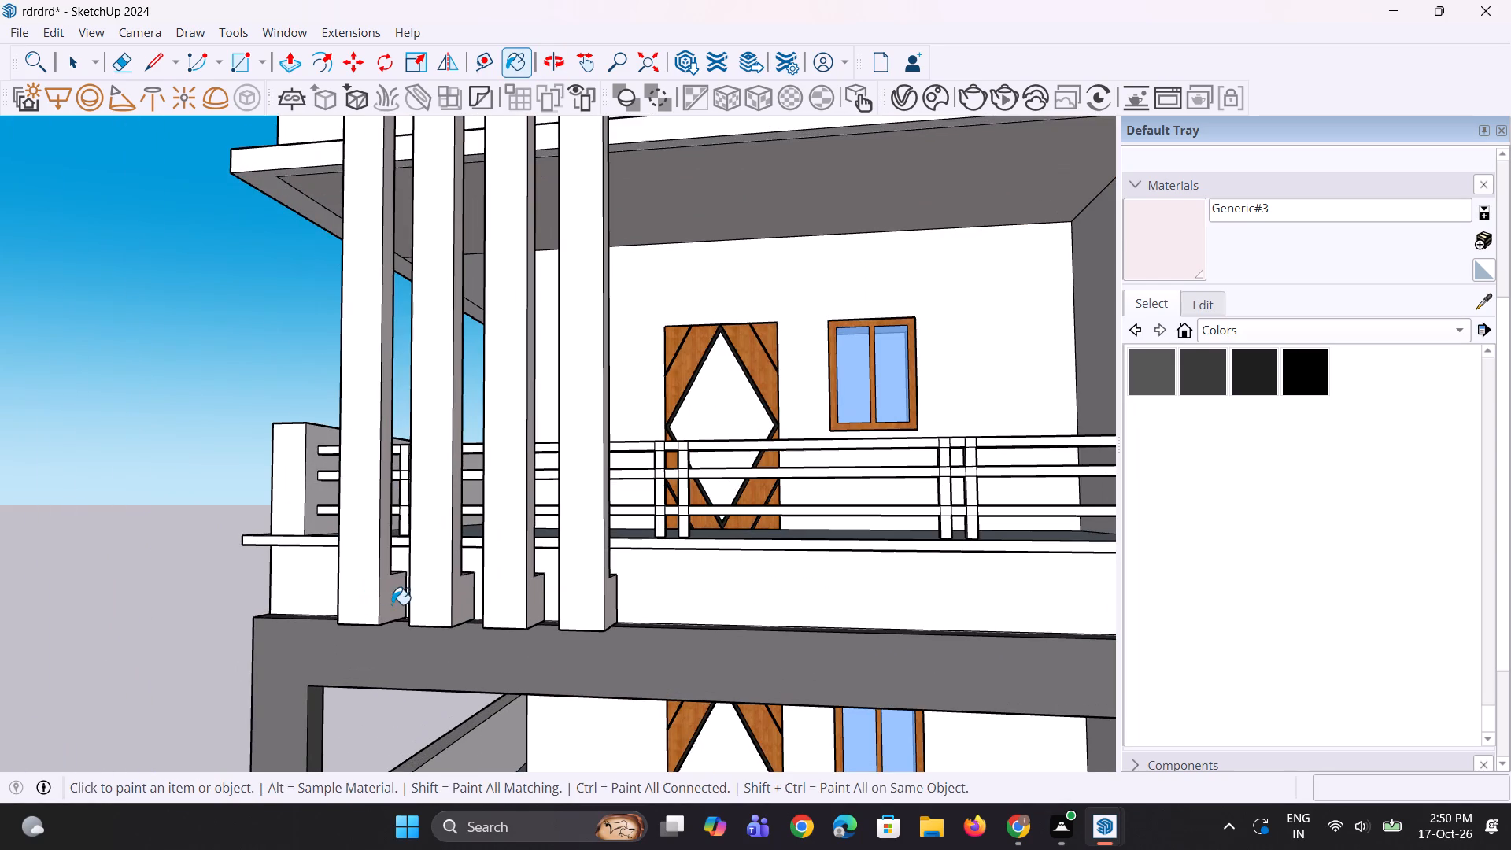
click(399, 608)
click(464, 610)
click(535, 601)
click(613, 614)
Paint the outer side of the end fin and the remaining base faces of the fins with Generic#3.
middle_drag(390, 597, 986, 657)
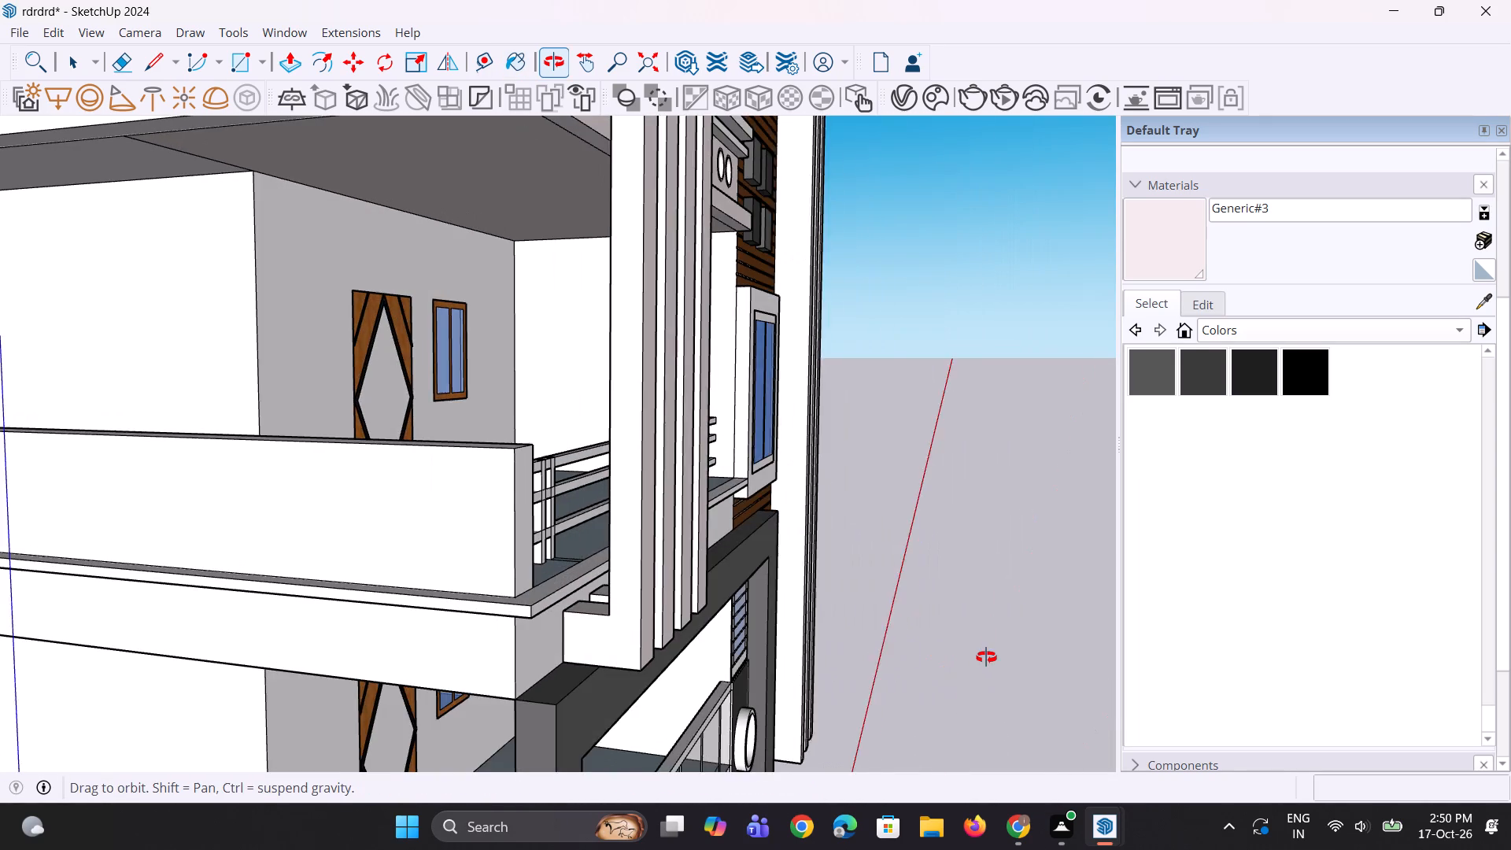
middle_drag(986, 657, 973, 658)
click(620, 645)
click(591, 607)
middle_drag(568, 625, 648, 722)
scroll(683, 680, up, 2)
click(708, 685)
click(723, 659)
click(722, 610)
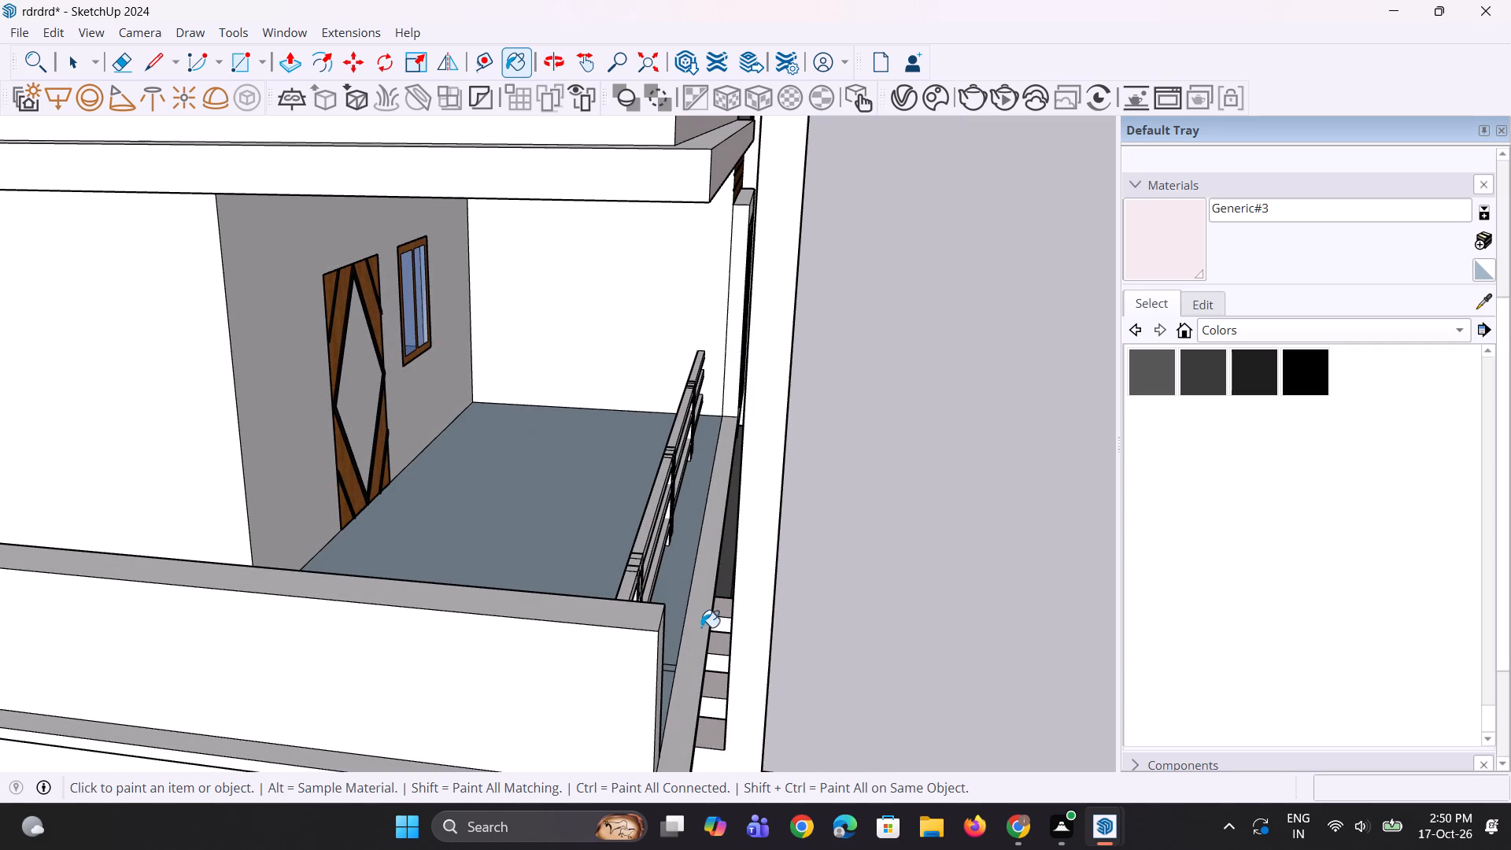
click(696, 630)
Paint the front band beneath the upper balcony's railing with Generic#3.
scroll(685, 704, down, 5)
middle_drag(697, 713, 360, 525)
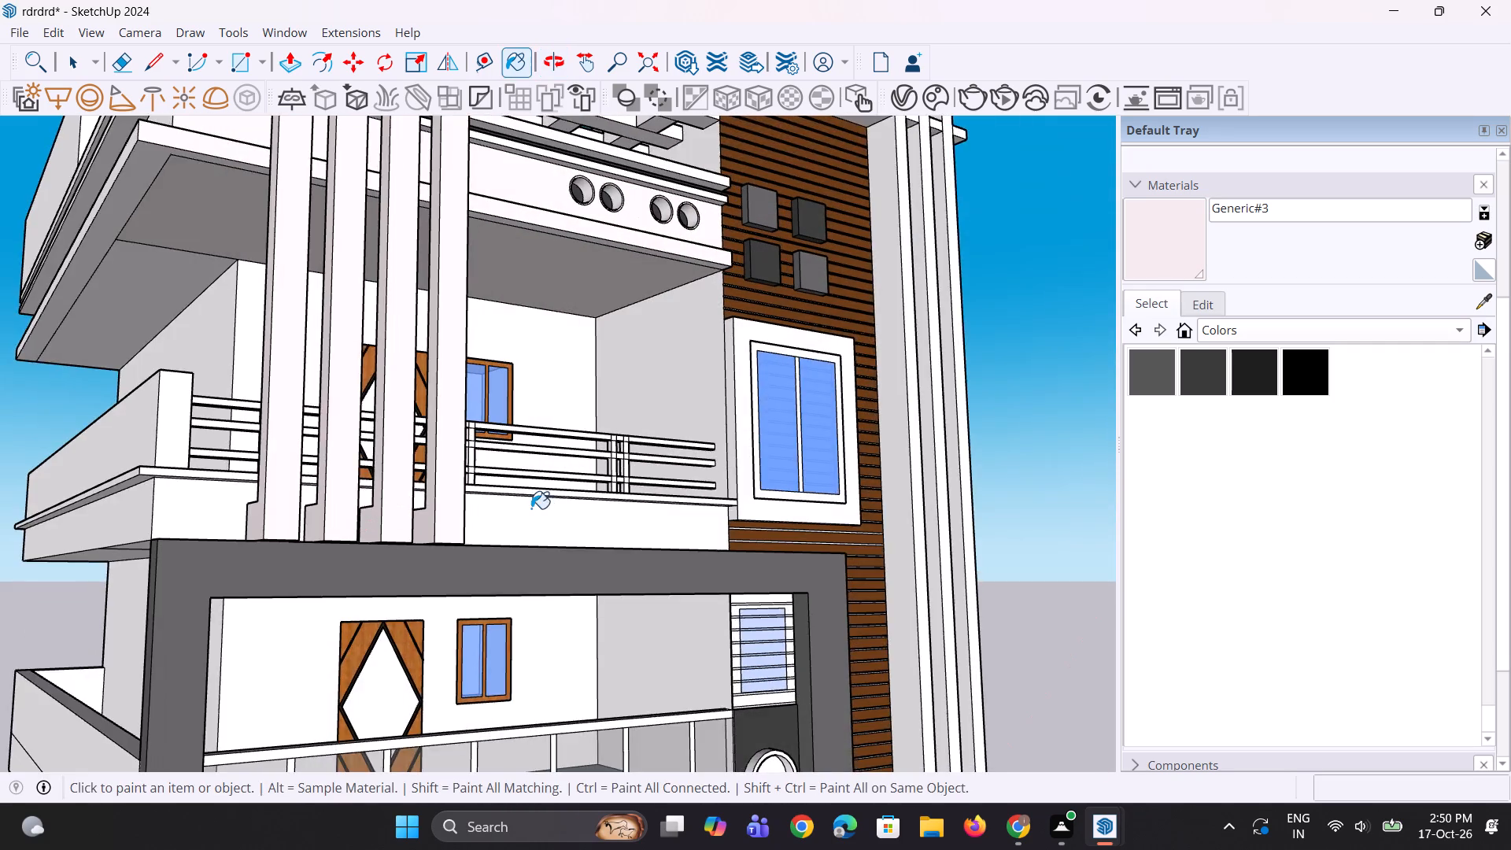
scroll(531, 508, up, 2)
click(534, 516)
scroll(654, 556, down, 4)
scroll(657, 684, up, 2)
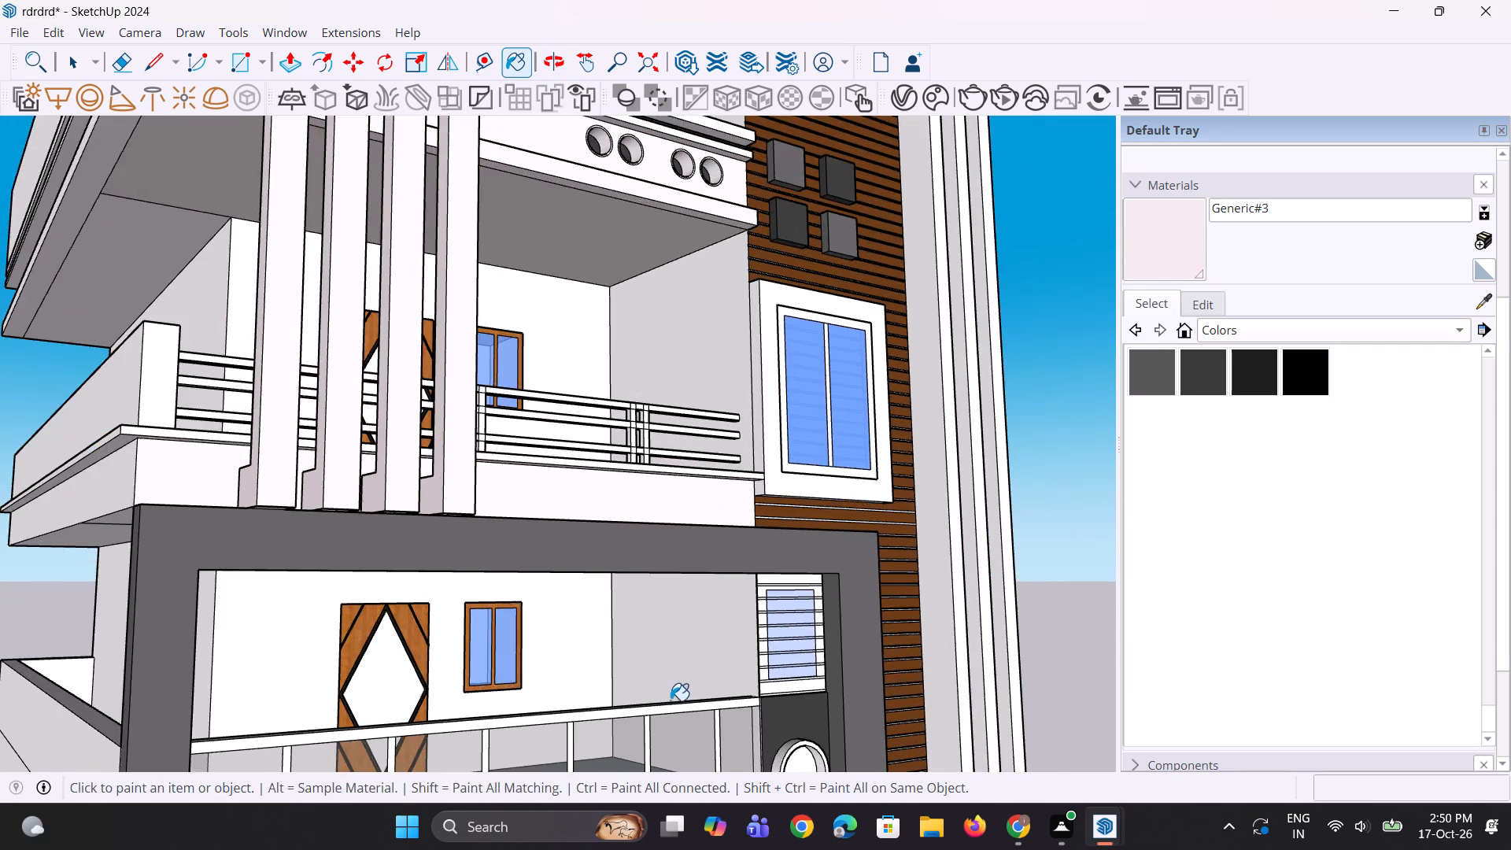
scroll(671, 701, up, 2)
middle_drag(671, 714, 696, 782)
scroll(754, 667, up, 2)
click(754, 696)
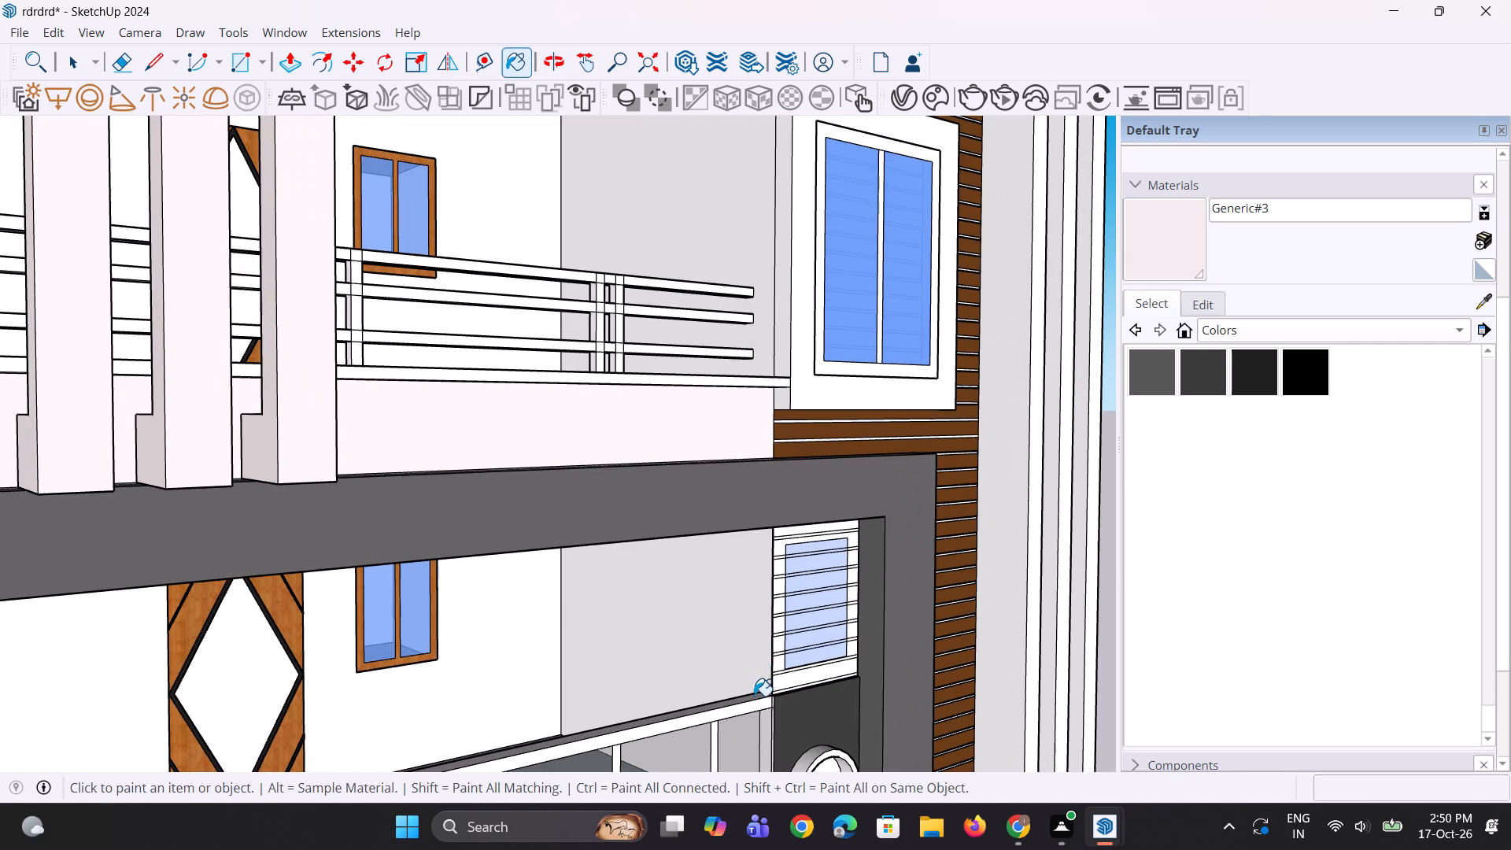
Paint the solid front strip beneath the lower balcony's glass railing with Generic#3.
scroll(754, 696, down, 15)
middle_drag(570, 712, 589, 744)
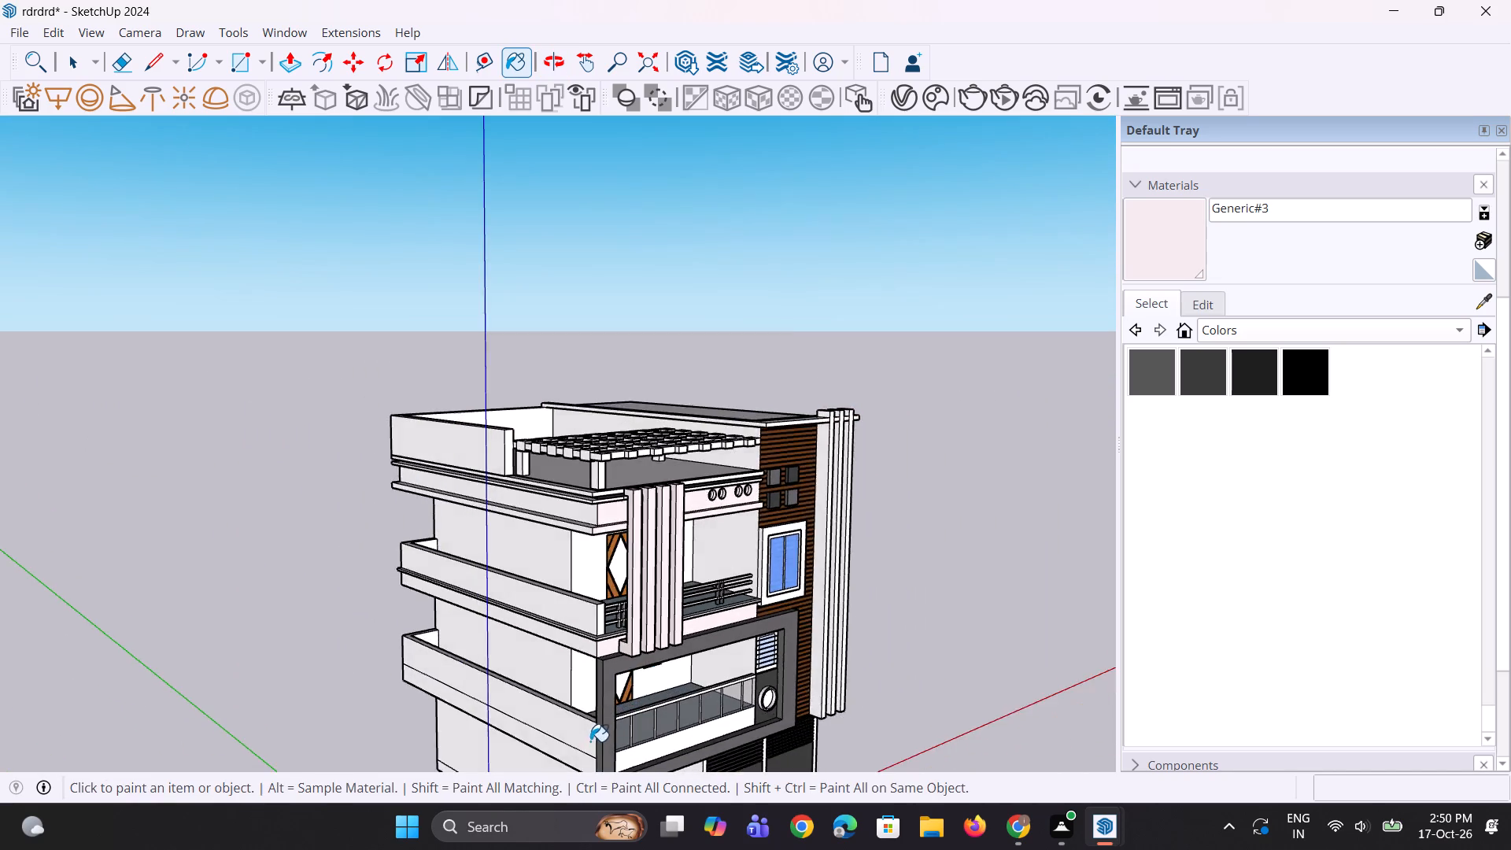
scroll(590, 733, up, 7)
click(593, 708)
click(700, 768)
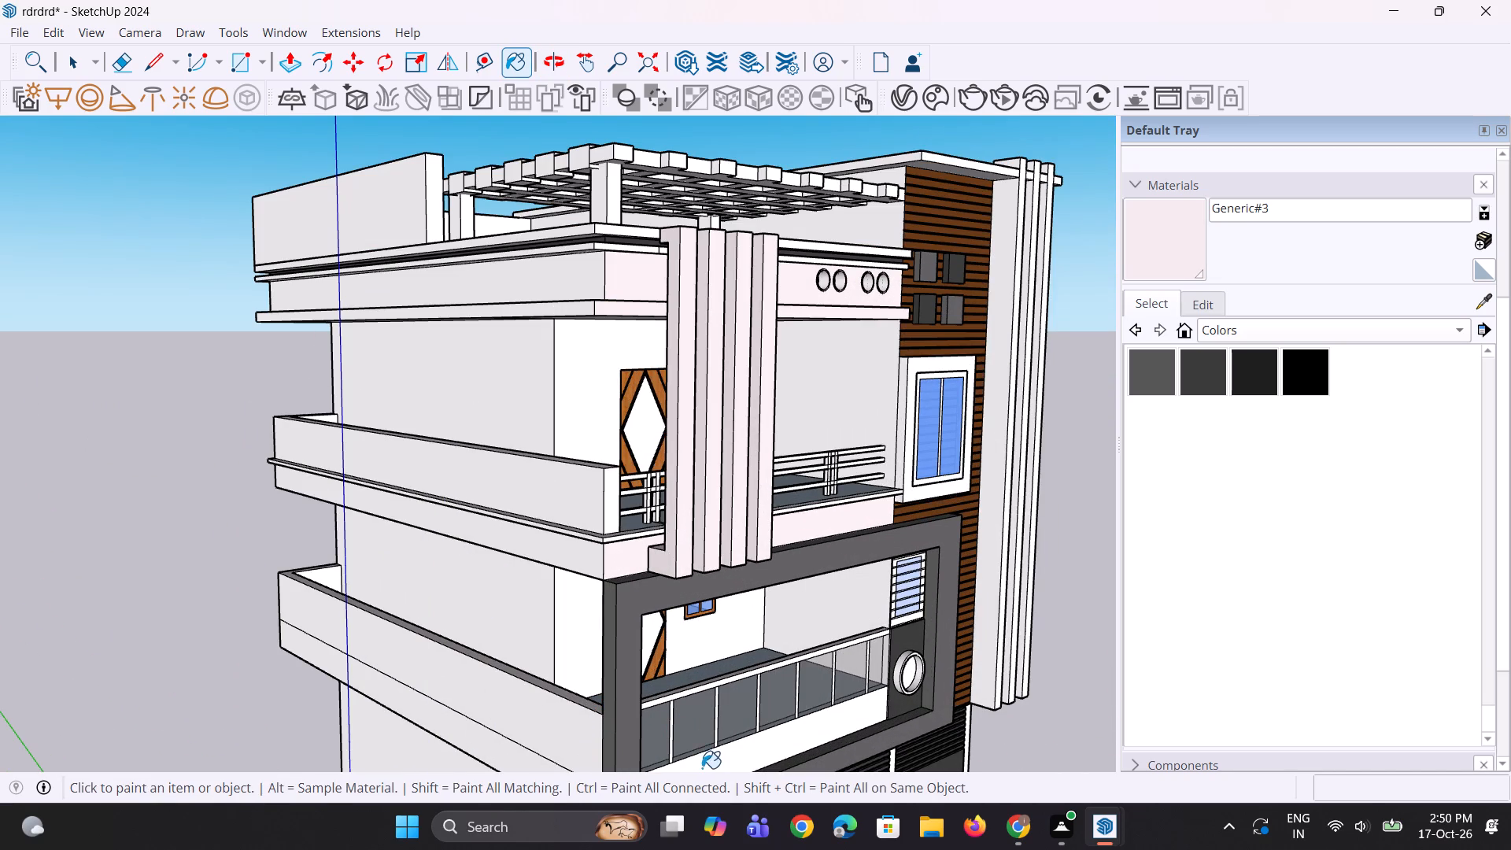
Paint the upper balcony's side band, side parapet wall and the thin ledge between them with Generic#3.
scroll(722, 748, up, 3)
click(485, 448)
click(484, 470)
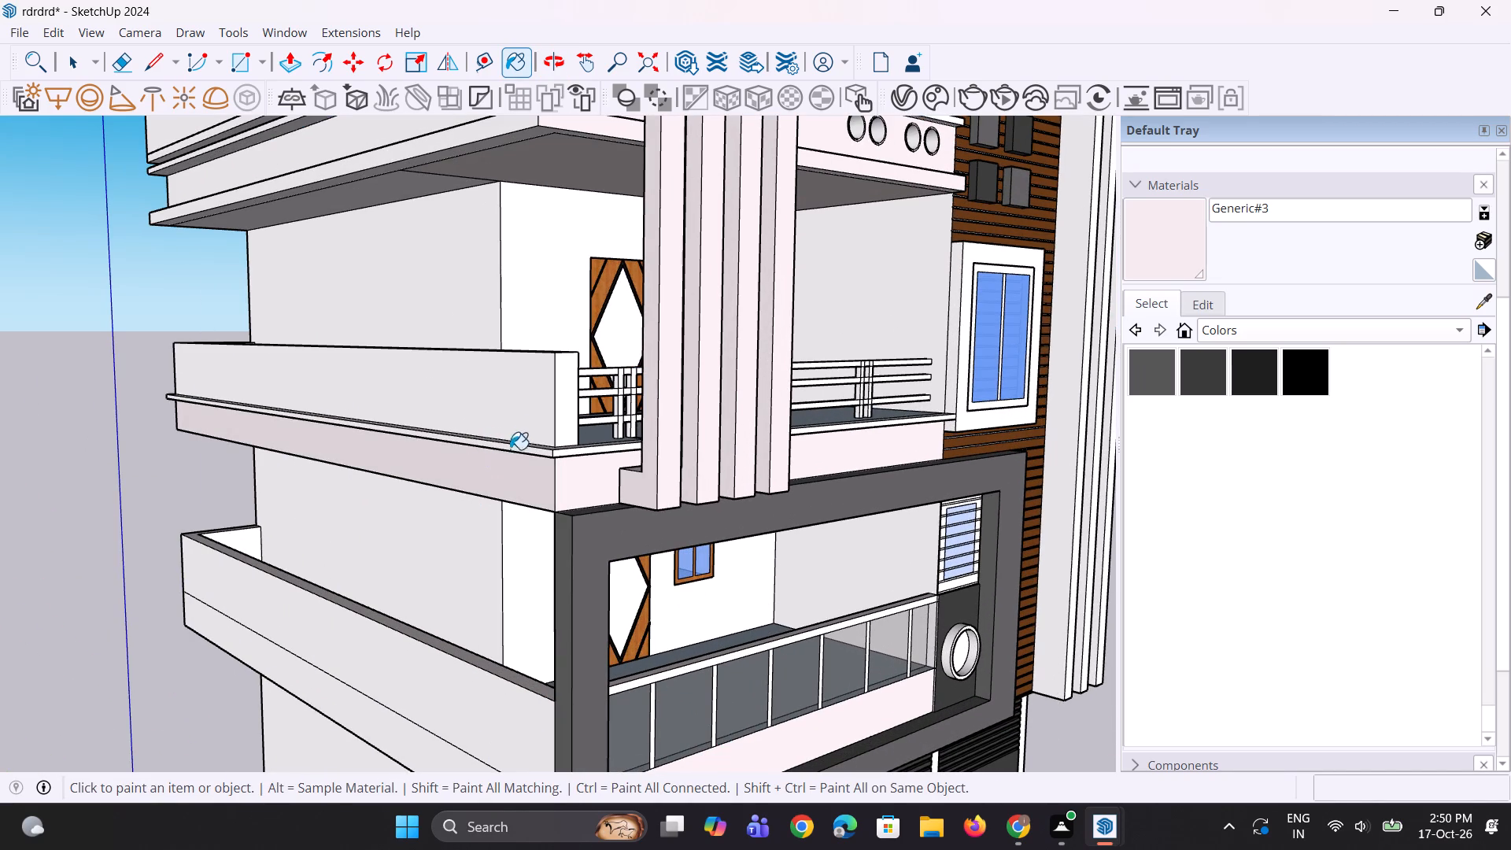
middle_drag(535, 524, 553, 558)
click(535, 422)
scroll(541, 494, up, 6)
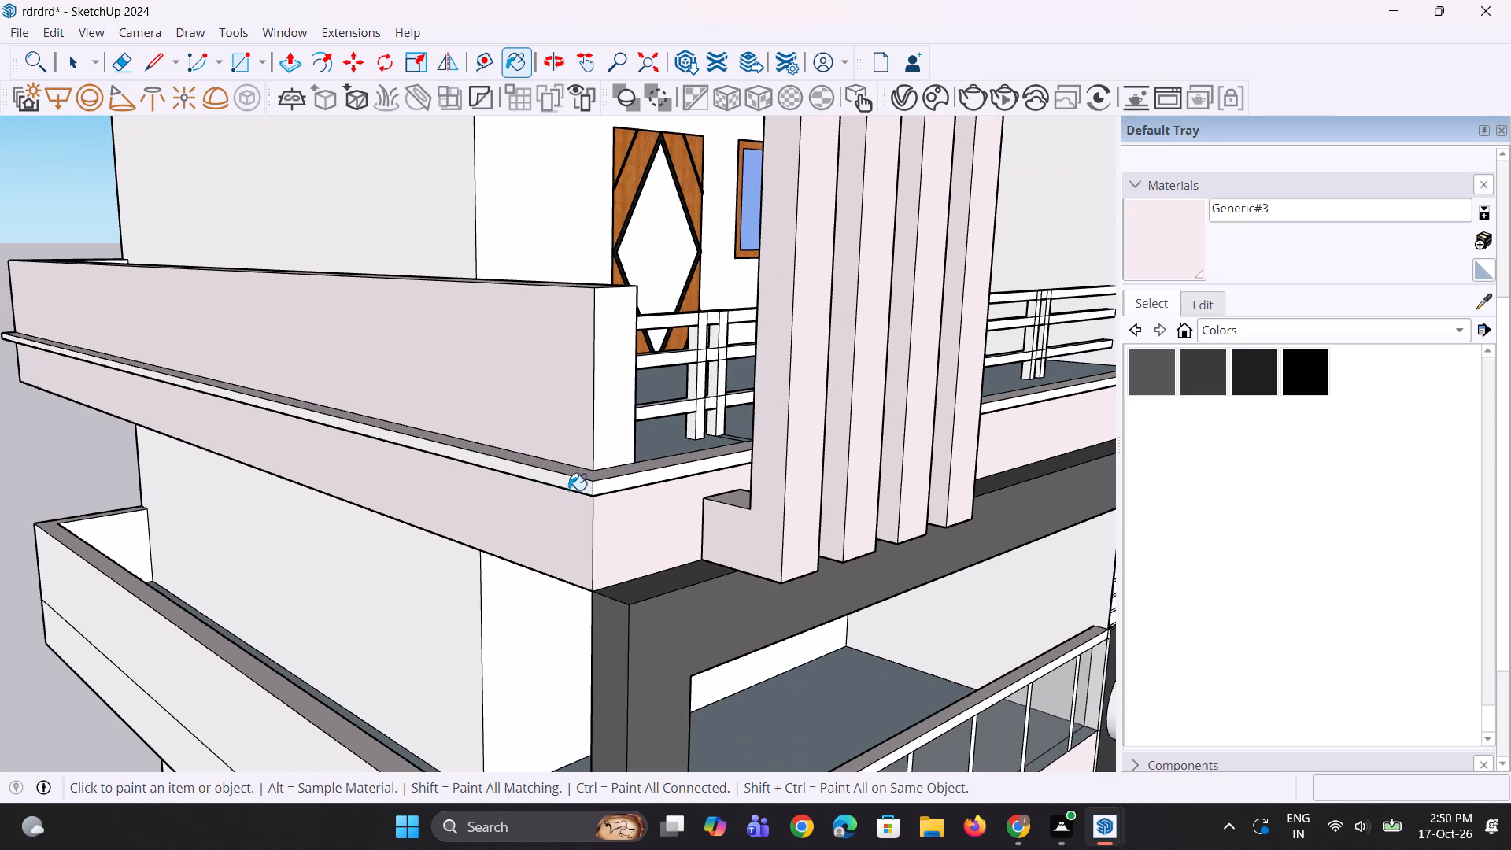
click(569, 488)
click(578, 476)
click(607, 527)
scroll(471, 489, down, 2)
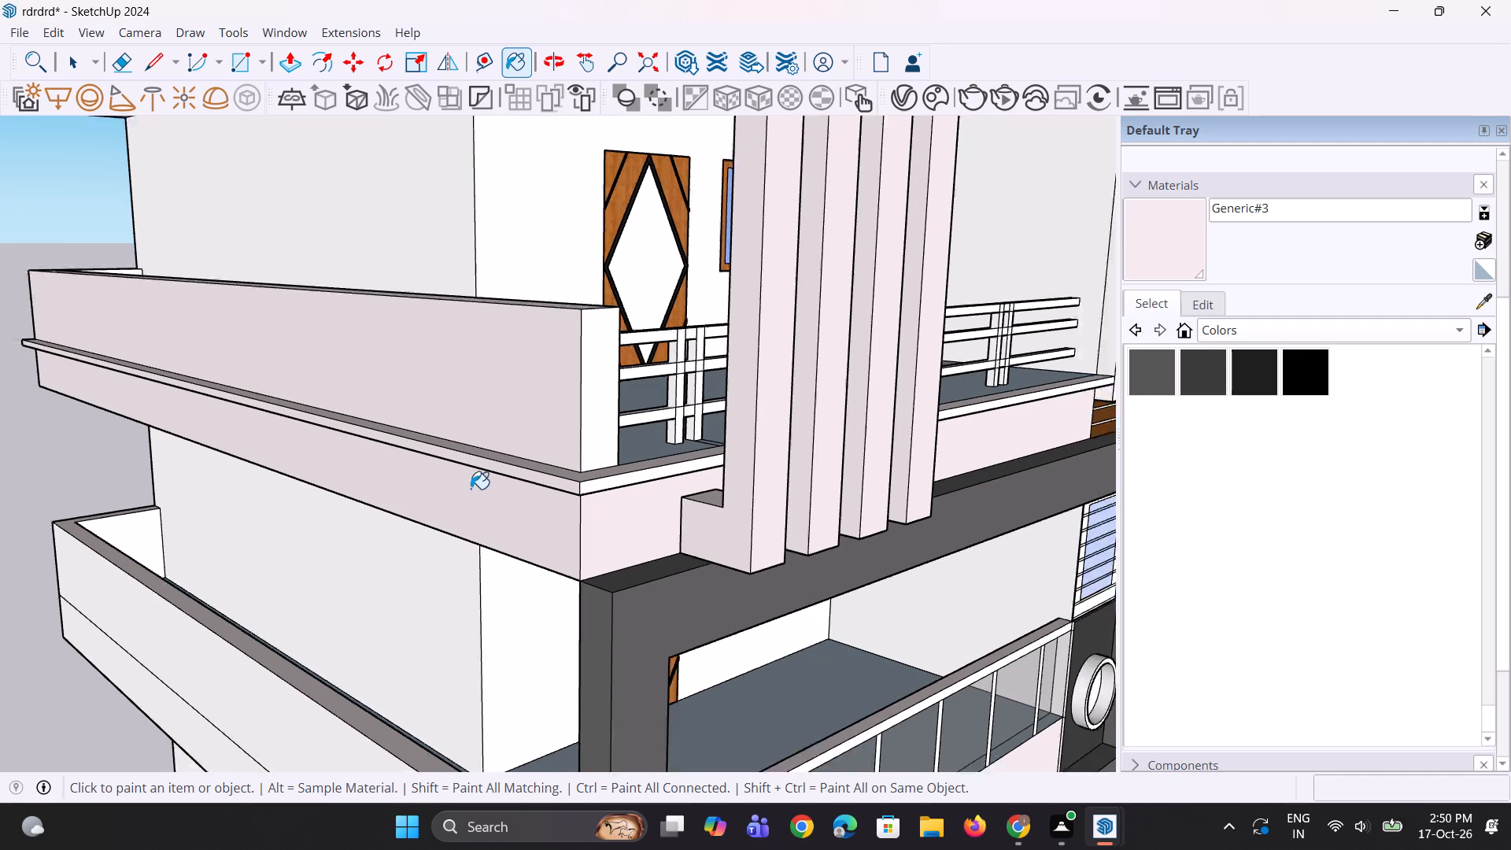
Paint the lower balcony's side parapet bands and the ground-floor side wall down to its plinth with Generic#3.
scroll(471, 489, down, 3)
click(405, 667)
click(386, 688)
scroll(384, 590, down, 2)
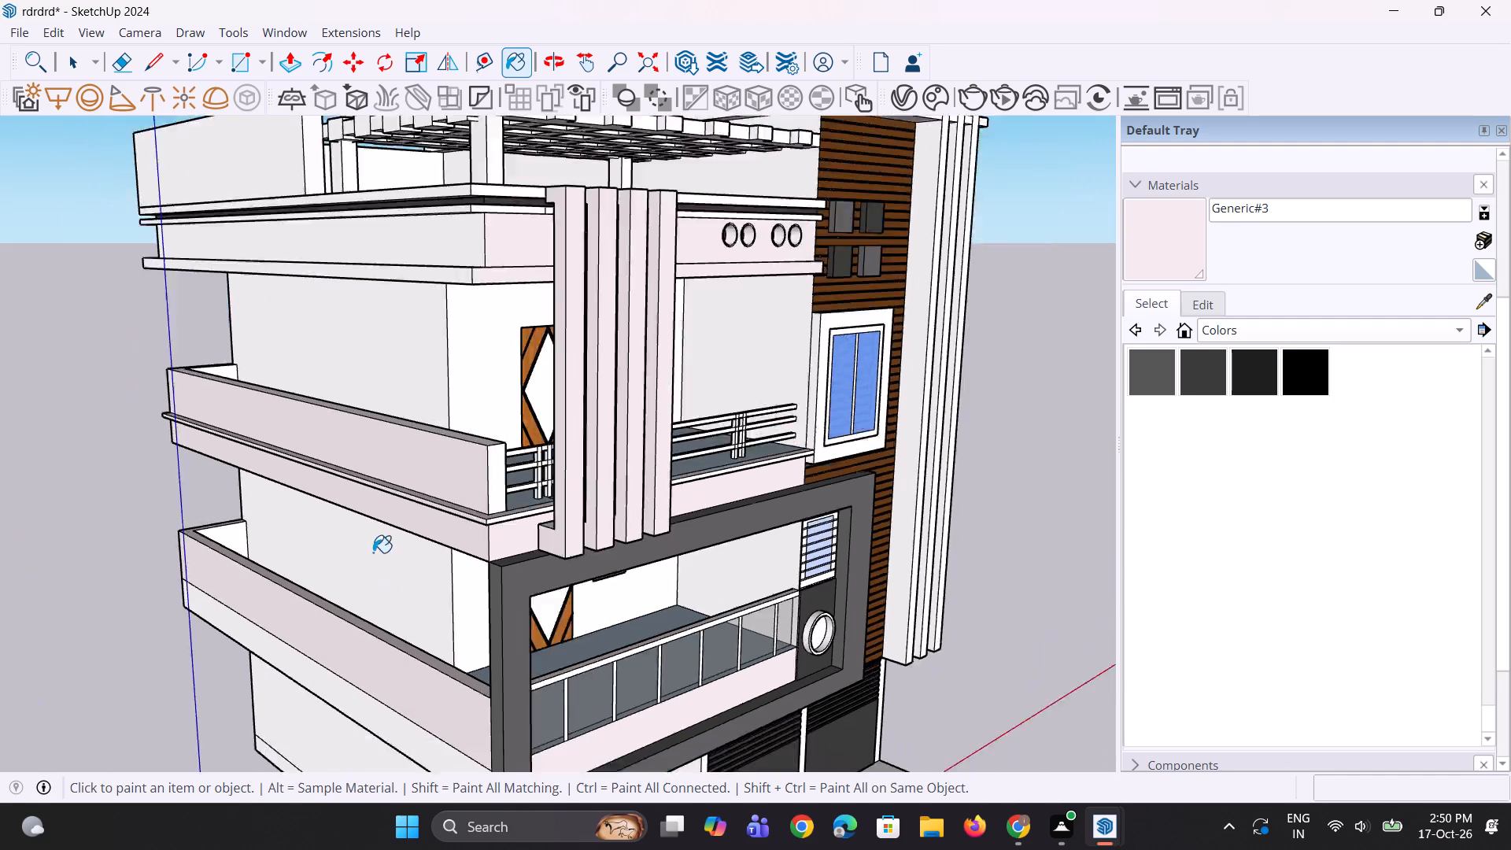
scroll(373, 552, down, 7)
scroll(401, 681, up, 3)
click(406, 648)
click(397, 685)
middle_drag(397, 745, 382, 660)
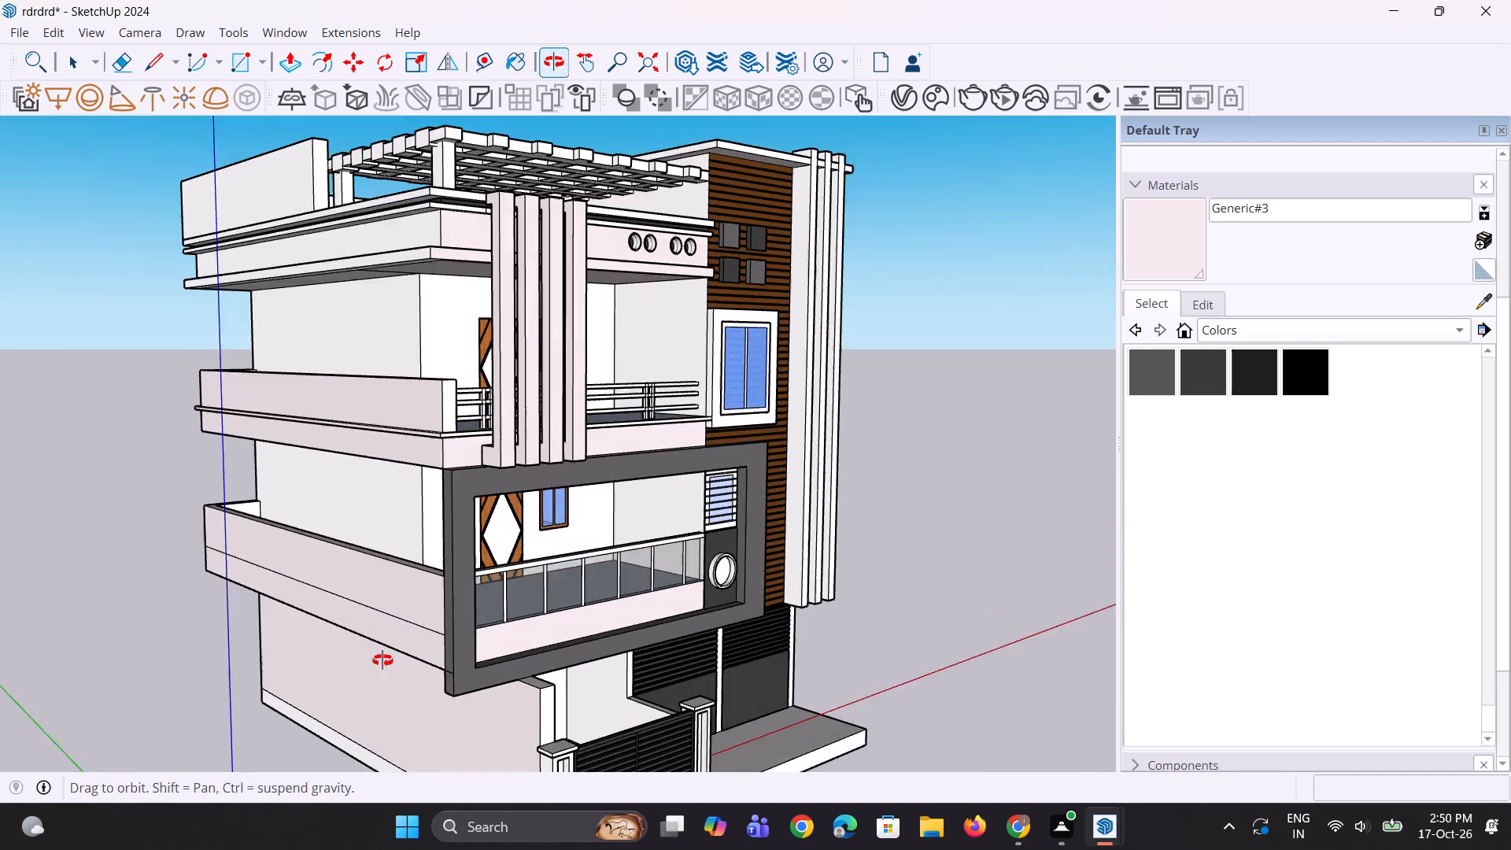
middle_drag(382, 660, 379, 639)
scroll(333, 643, down, 5)
scroll(346, 771, up, 3)
click(364, 730)
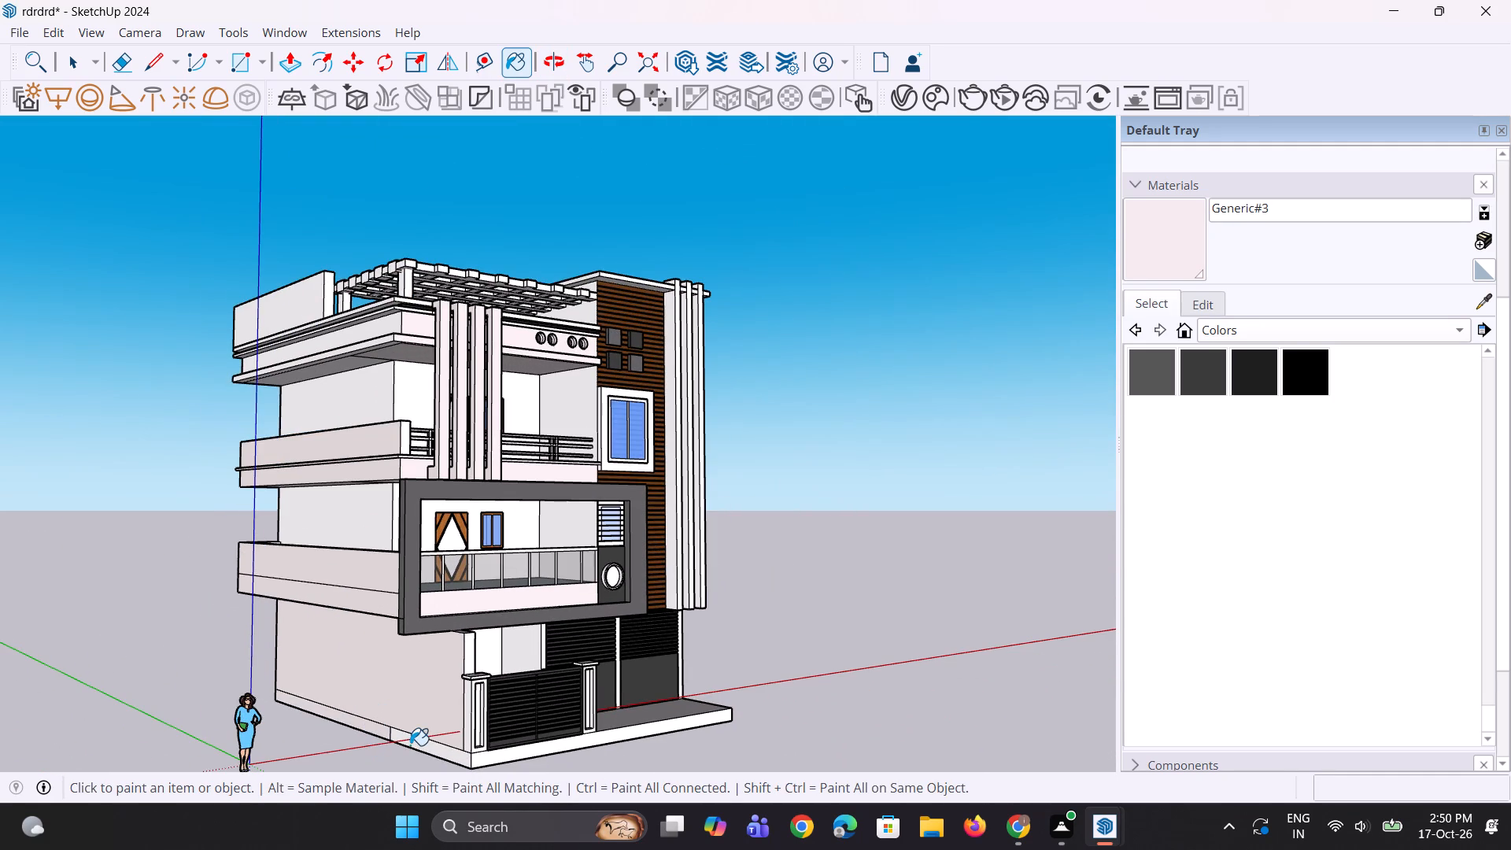
Paint the side plinth, the upper balcony's projecting ledge and the walls above both side balconies with Generic#3.
scroll(413, 747, up, 2)
click(427, 753)
scroll(364, 403, up, 2)
click(363, 467)
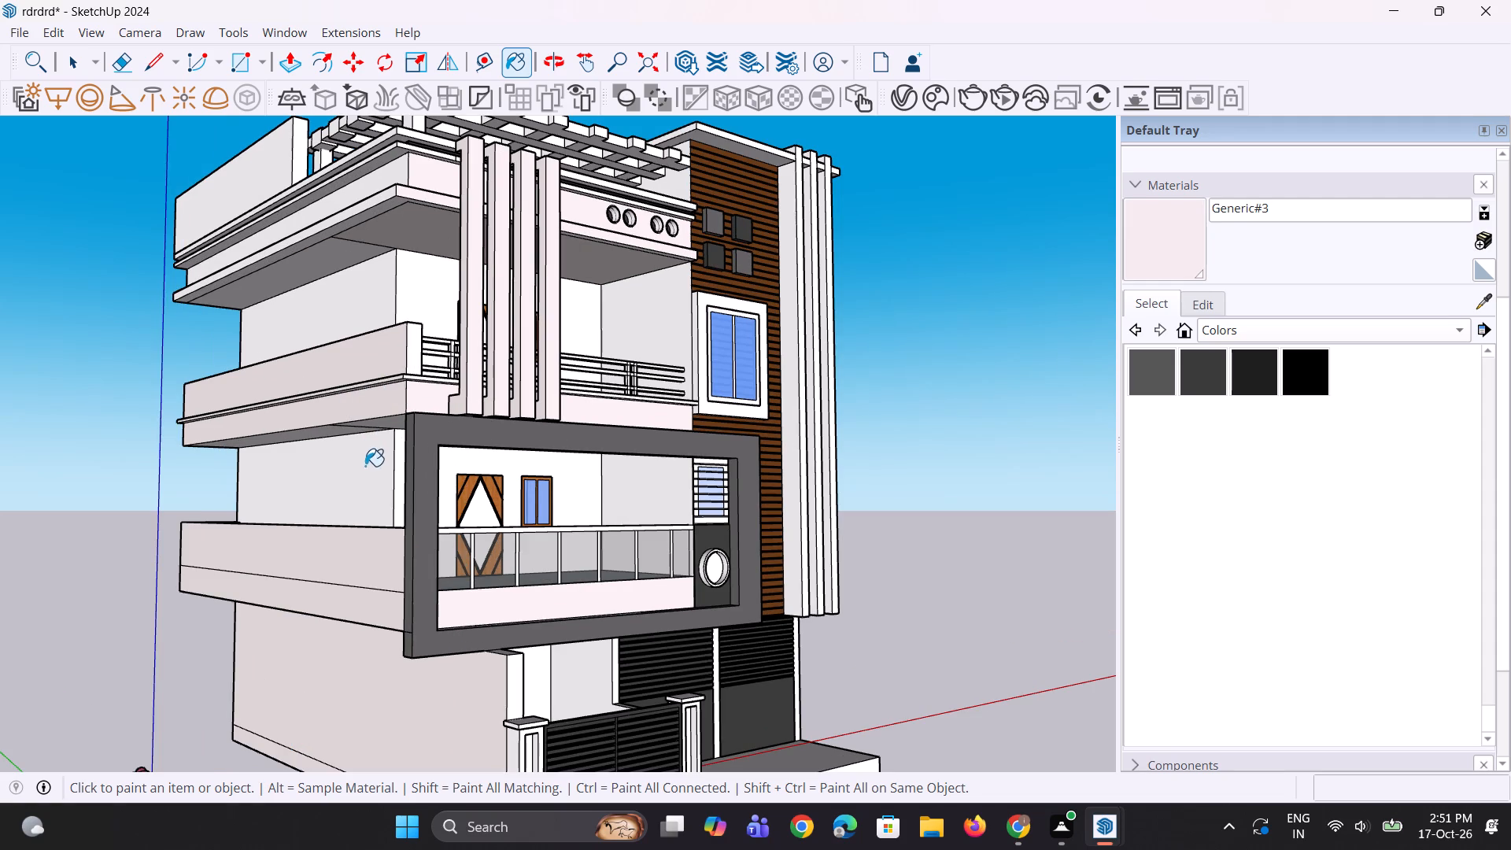
click(385, 397)
click(420, 407)
click(416, 305)
click(362, 292)
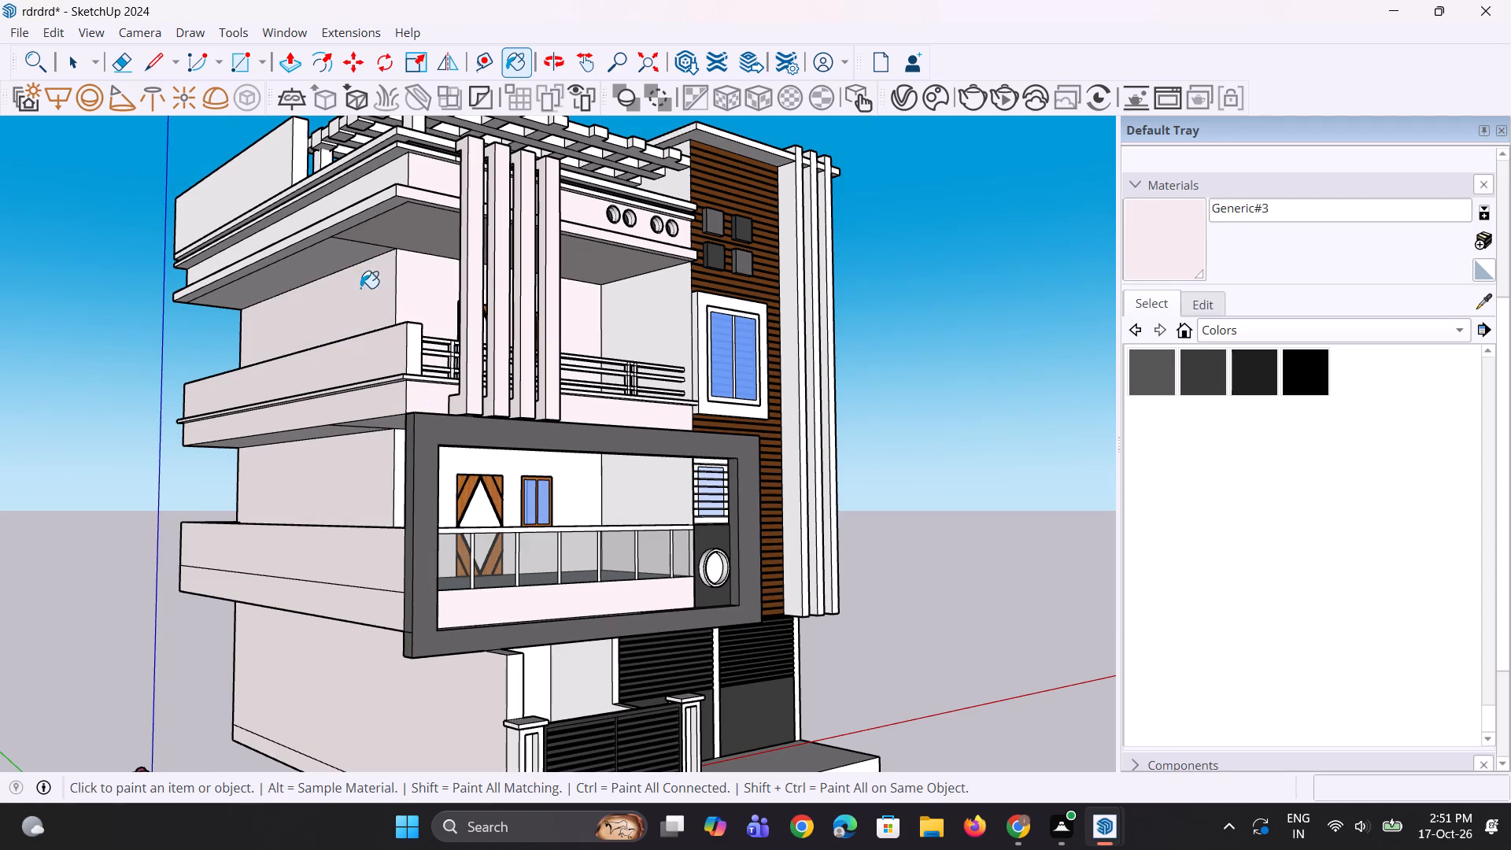
Paint the roof terrace's side parapet and the roof slab's edge mouldings around the corner with Generic#3.
scroll(342, 405, down, 4)
middle_drag(325, 329, 353, 427)
scroll(342, 281, up, 2)
click(343, 279)
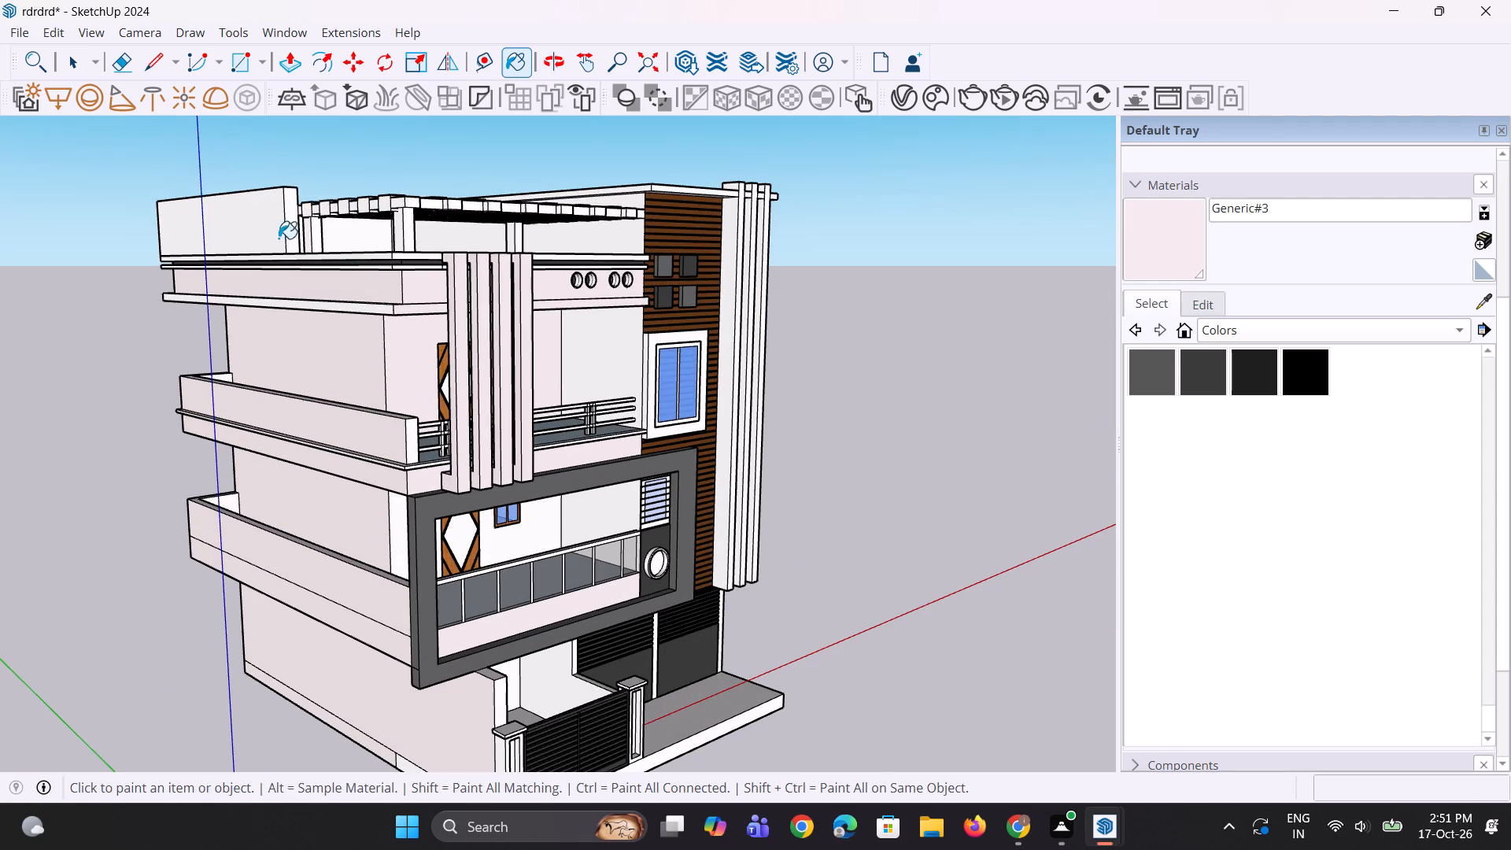
click(265, 220)
scroll(265, 268, up, 2)
scroll(306, 320, up, 2)
click(315, 318)
scroll(430, 251, up, 2)
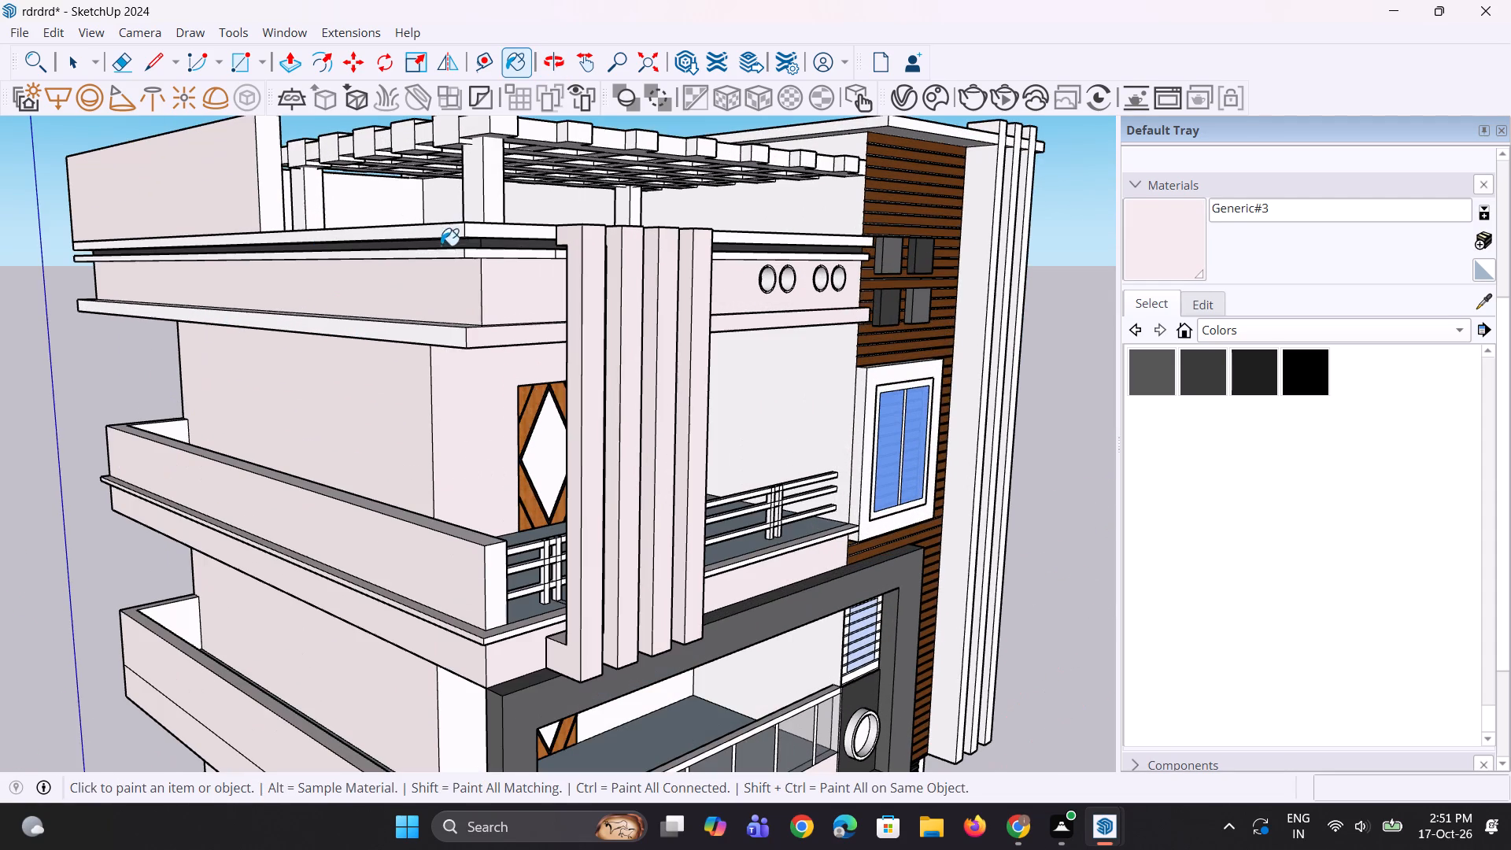
click(472, 231)
click(440, 226)
click(439, 252)
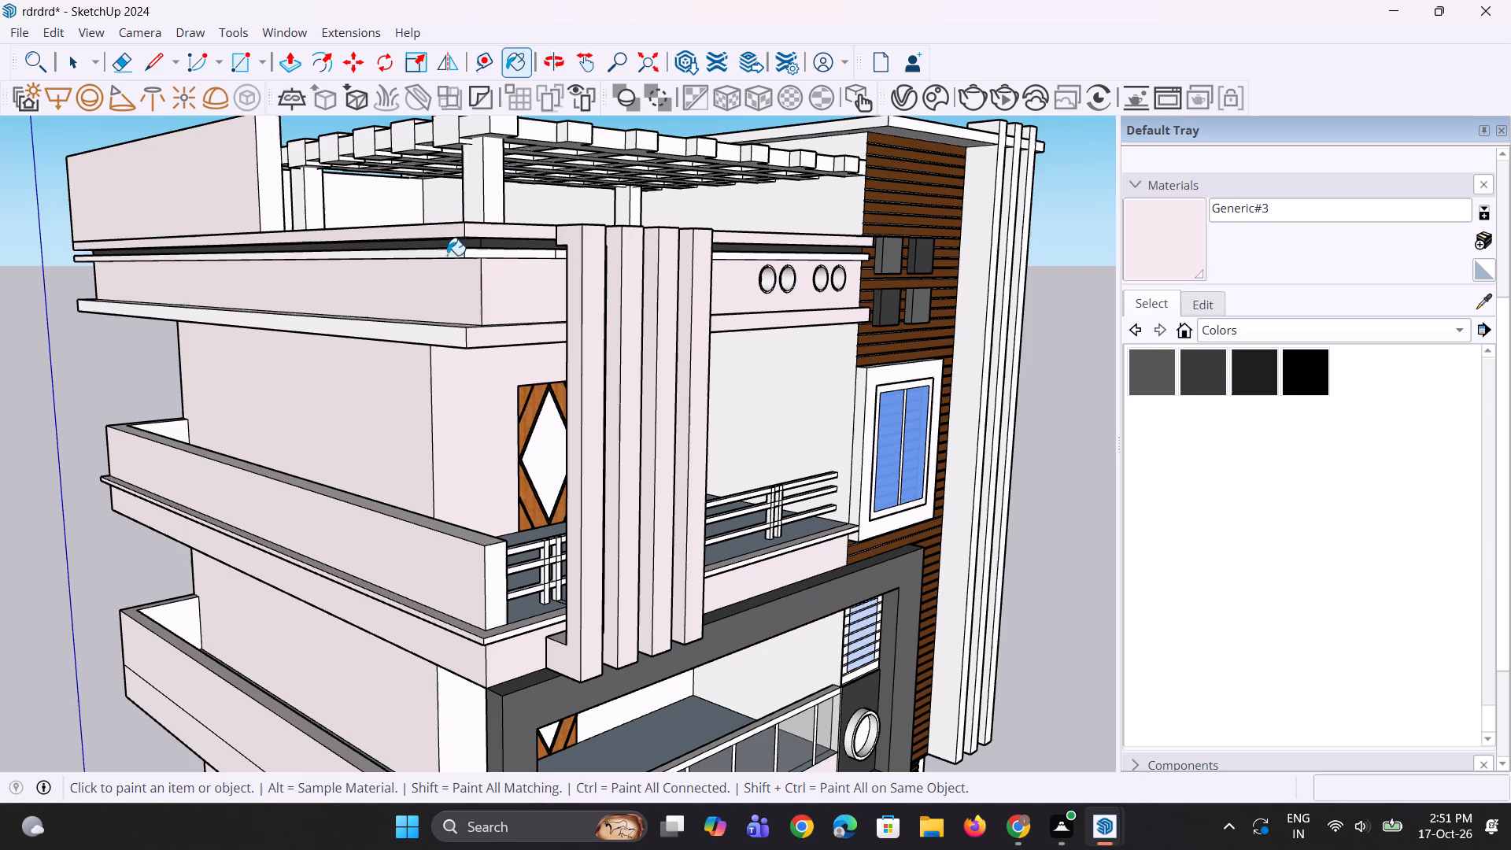
click(488, 256)
Paint the front roof band's mouldings and the recessed walls behind the upper balcony's railing with Generic#3.
scroll(344, 363, down, 3)
middle_drag(757, 368, 681, 376)
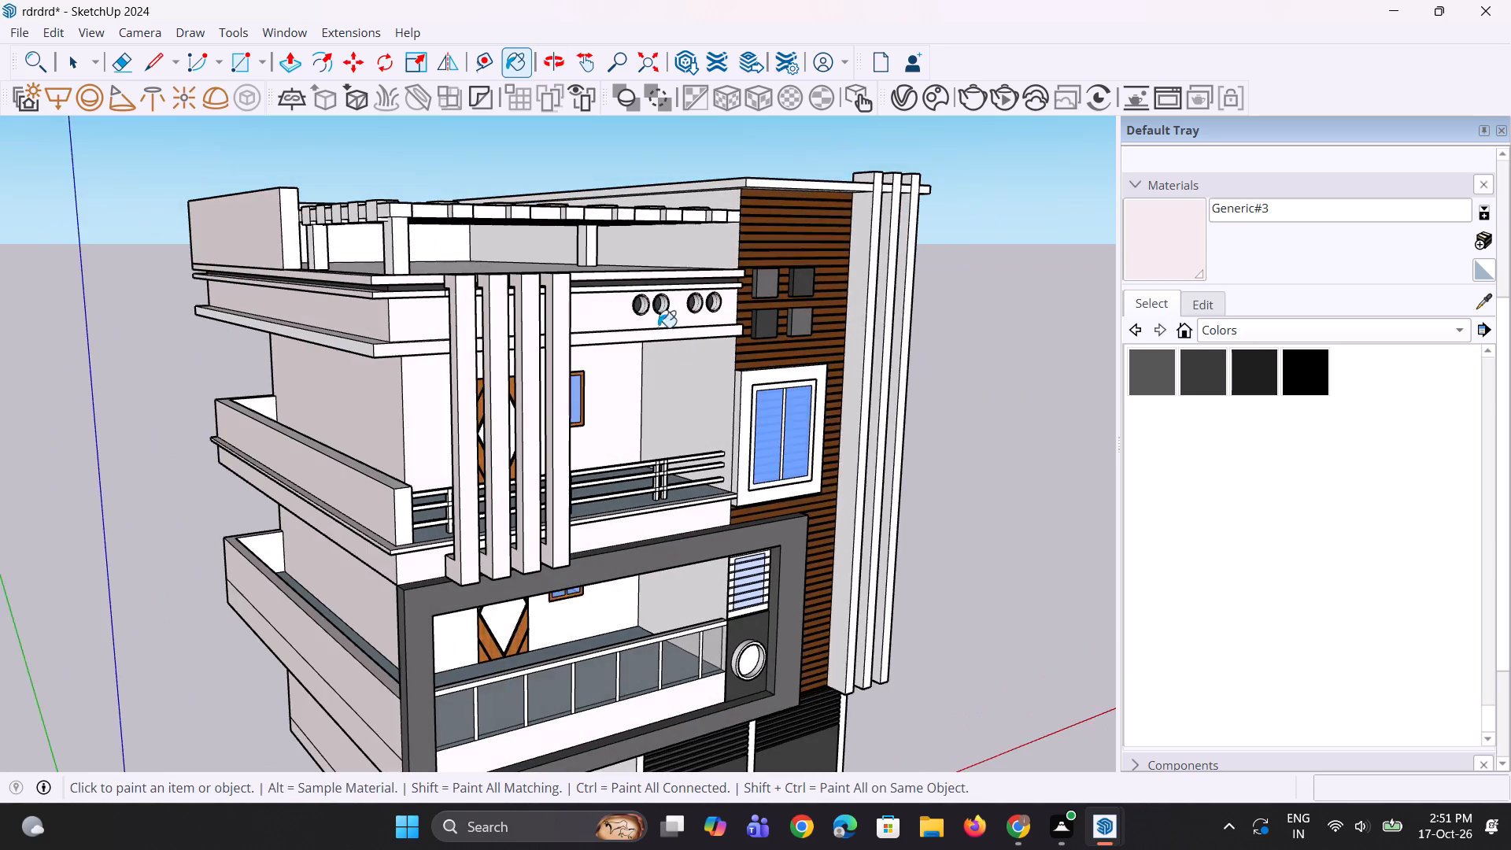
scroll(634, 288, up, 2)
click(628, 274)
click(618, 308)
scroll(600, 298, up, 1)
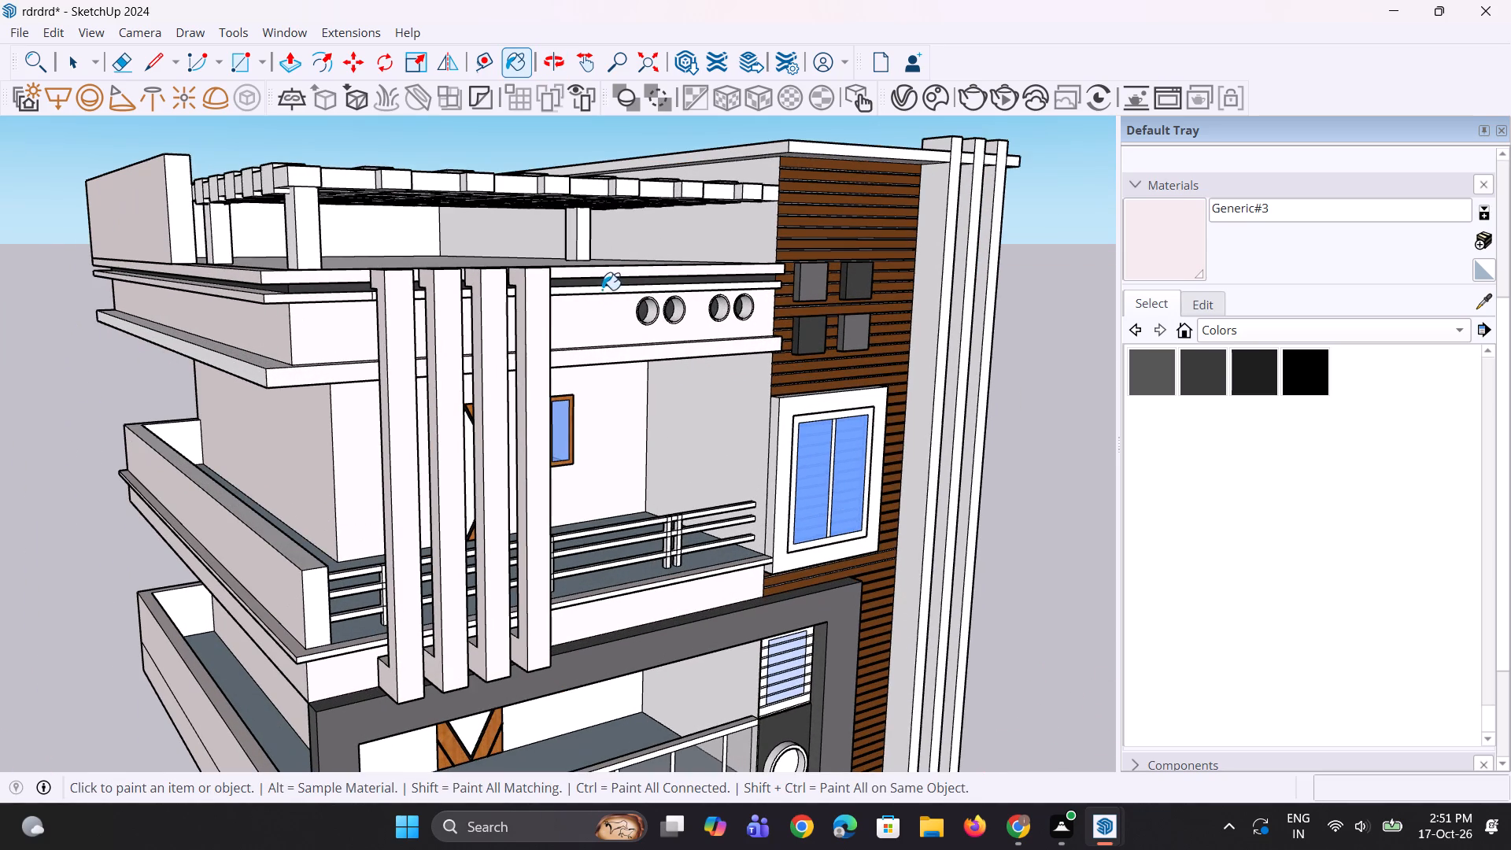
click(602, 290)
click(593, 357)
click(597, 411)
click(703, 440)
Paint the three horizontal railing bars of the upper balcony with Generic#3.
middle_drag(650, 502, 778, 463)
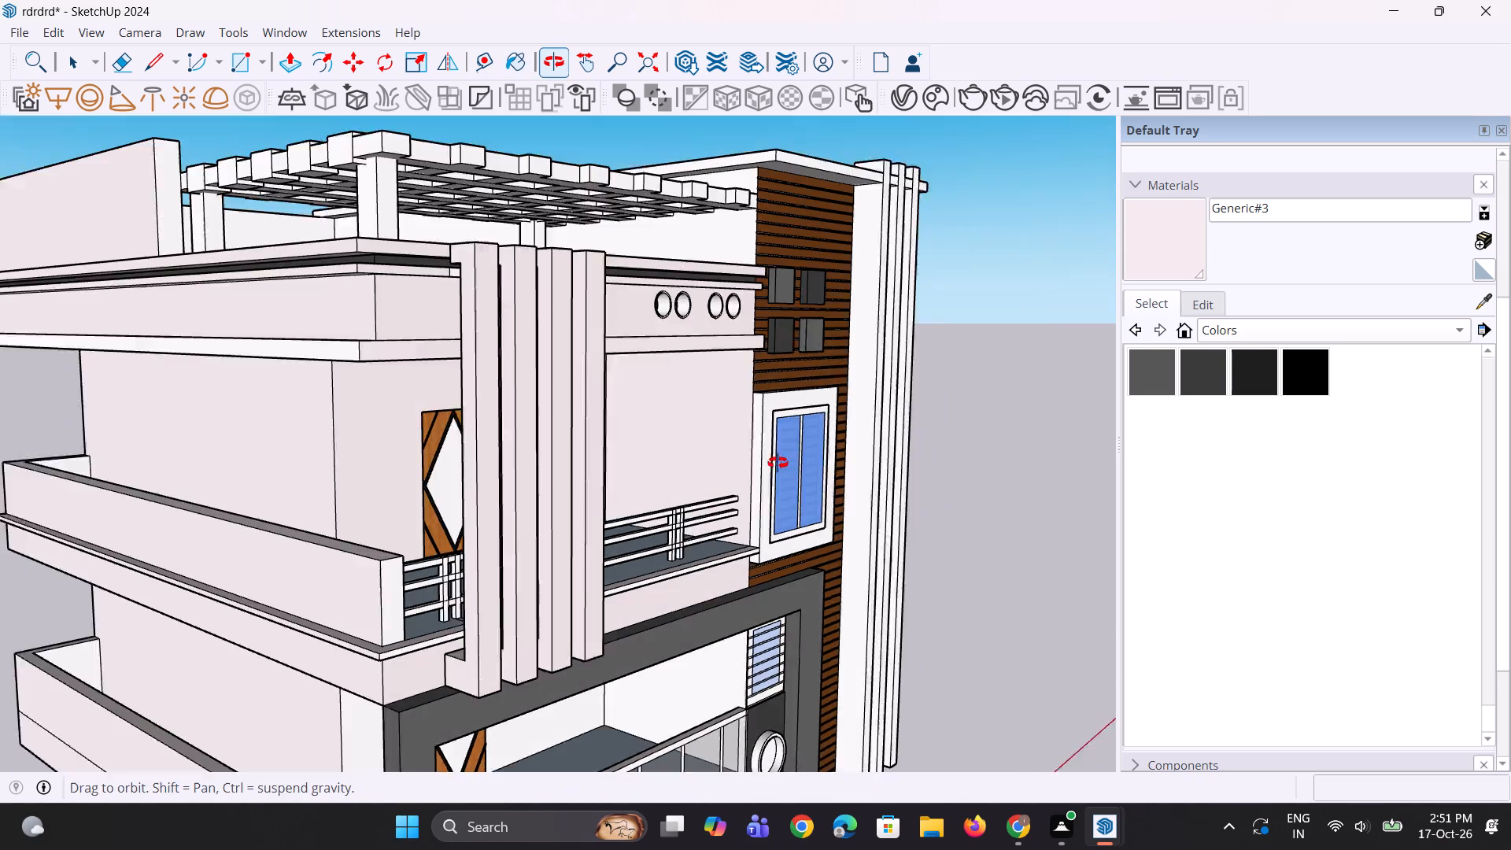
middle_drag(778, 463, 778, 462)
scroll(662, 582, up, 3)
click(654, 601)
scroll(651, 465, up, 10)
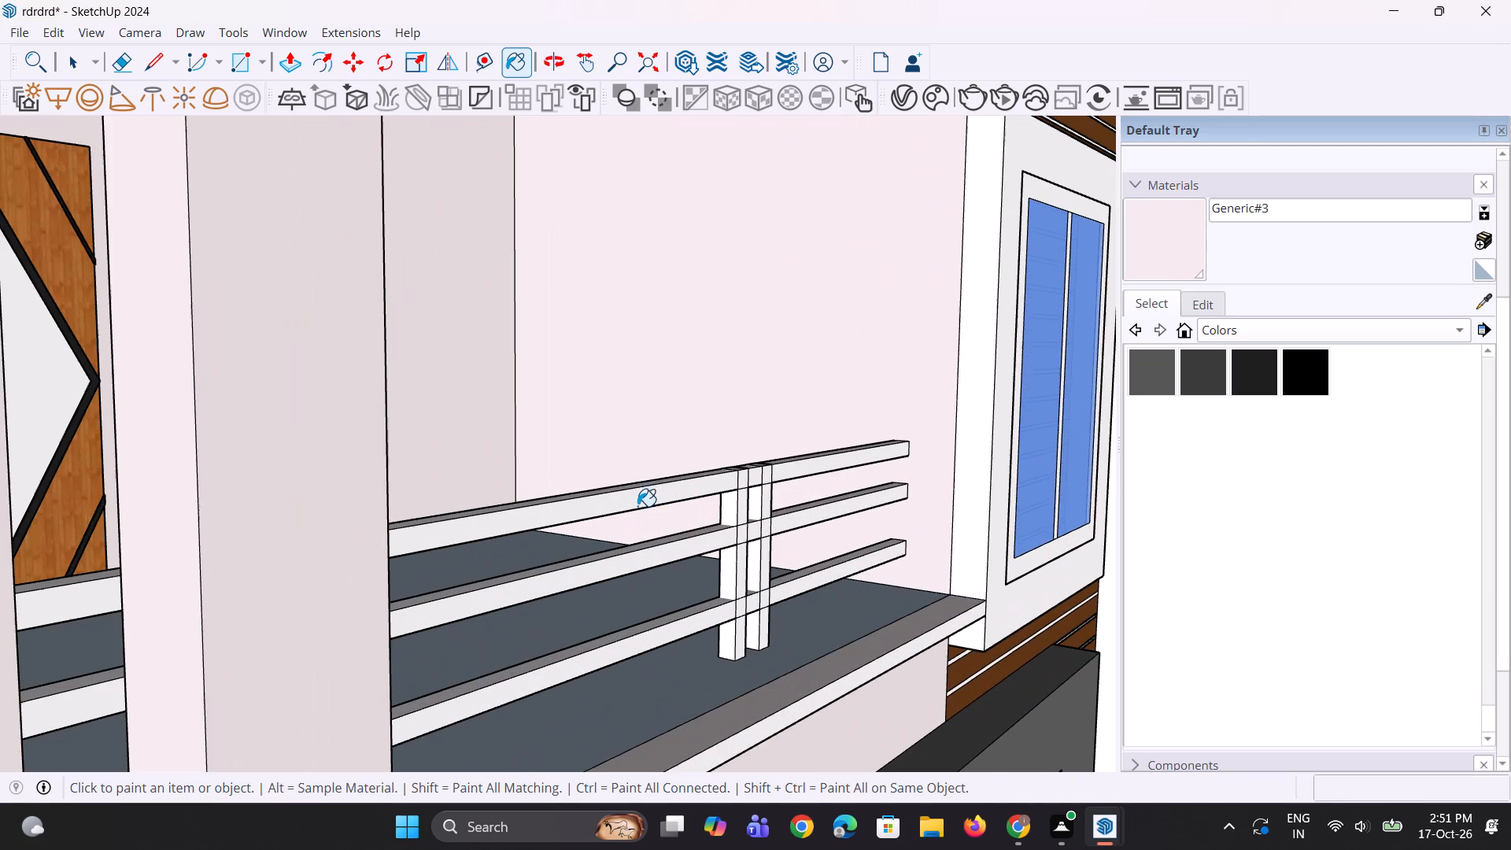
click(648, 493)
click(661, 551)
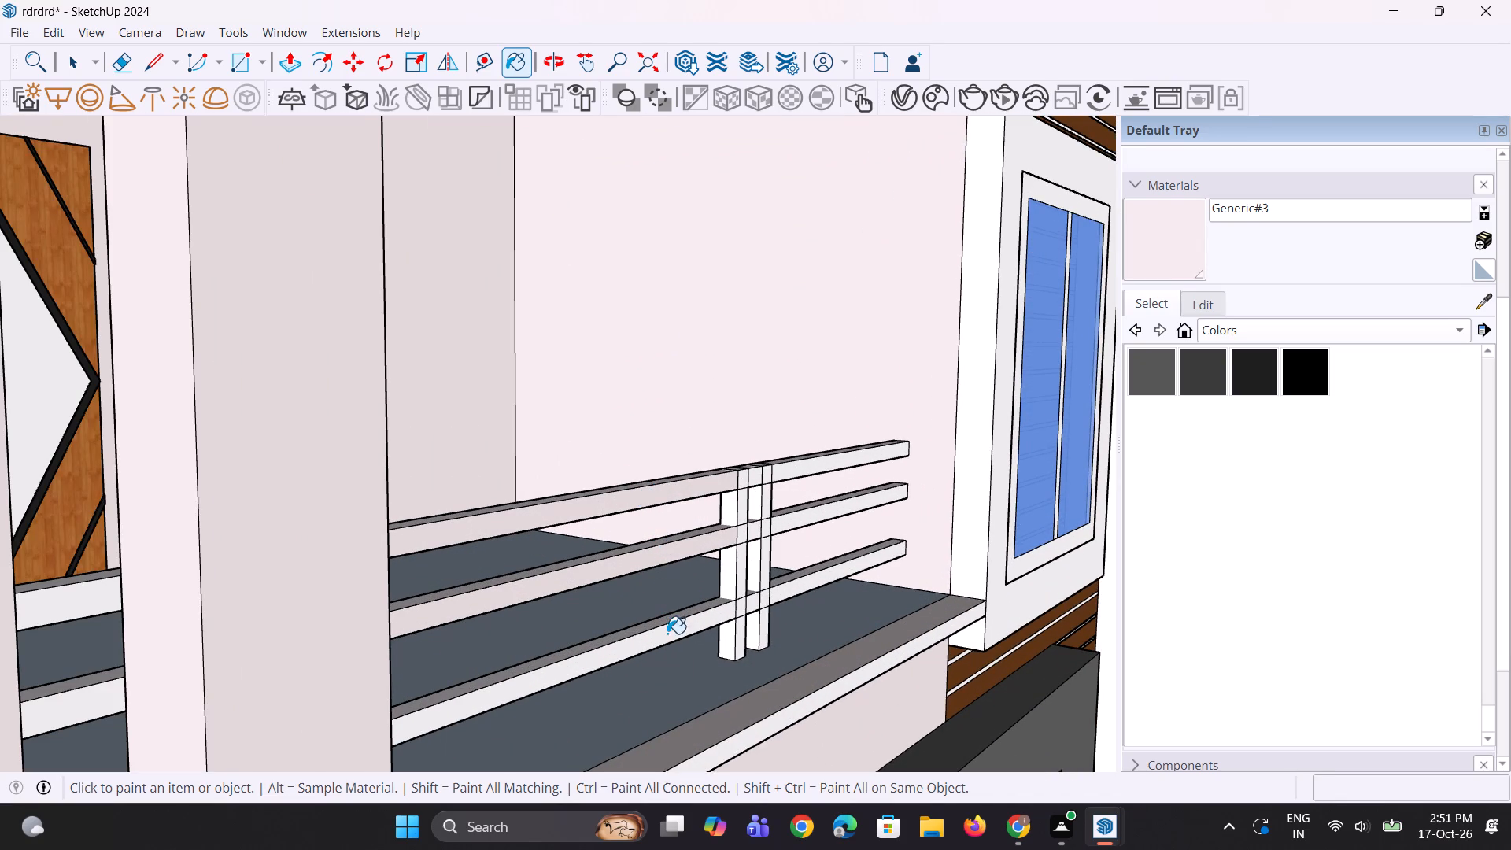
click(667, 634)
click(781, 593)
click(796, 517)
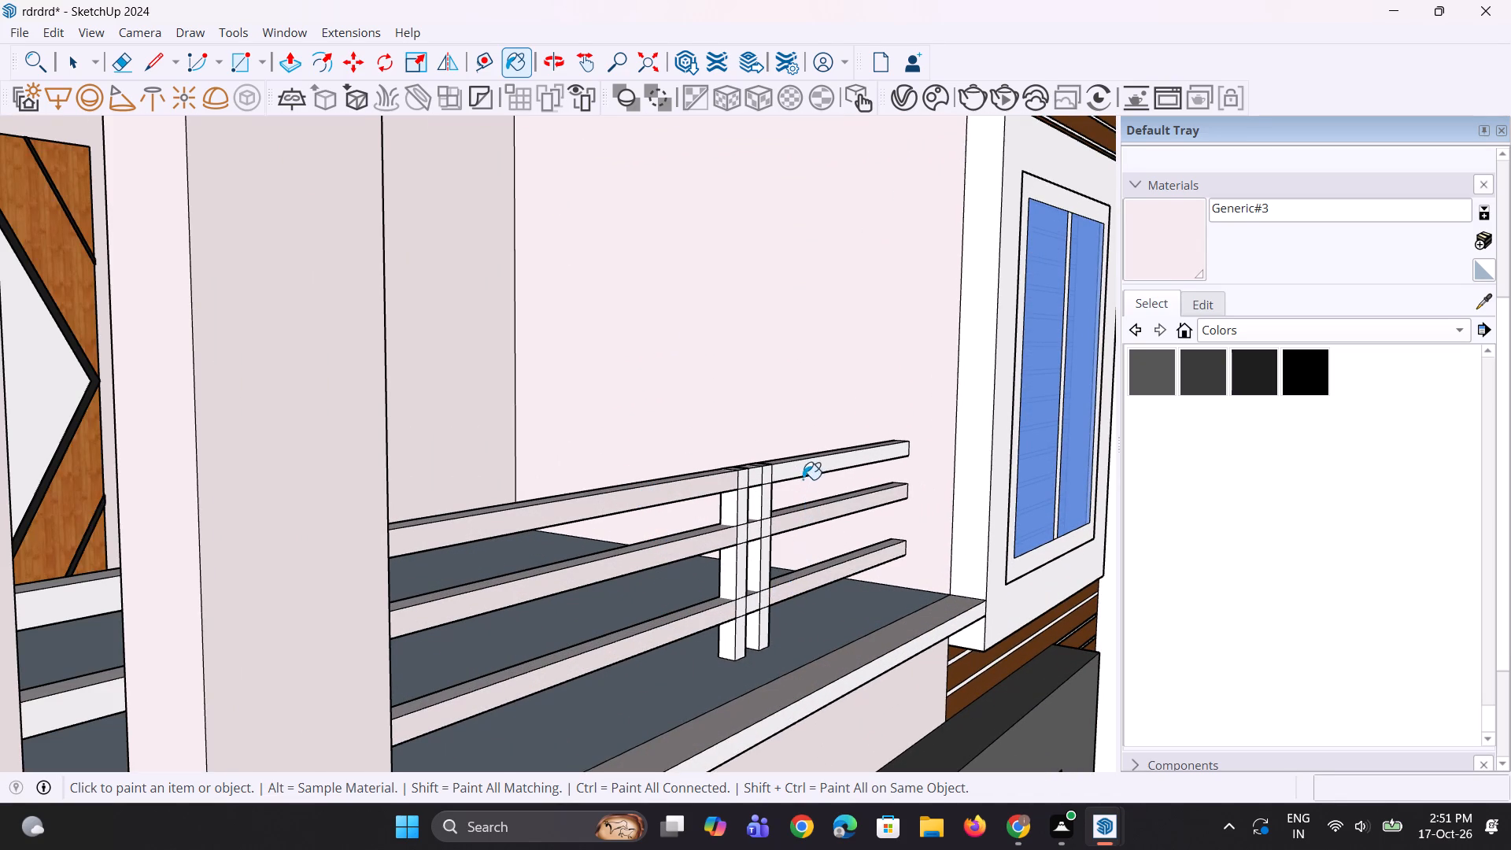
click(808, 473)
middle_drag(745, 507, 755, 572)
scroll(768, 529, up, 3)
scroll(741, 535, down, 5)
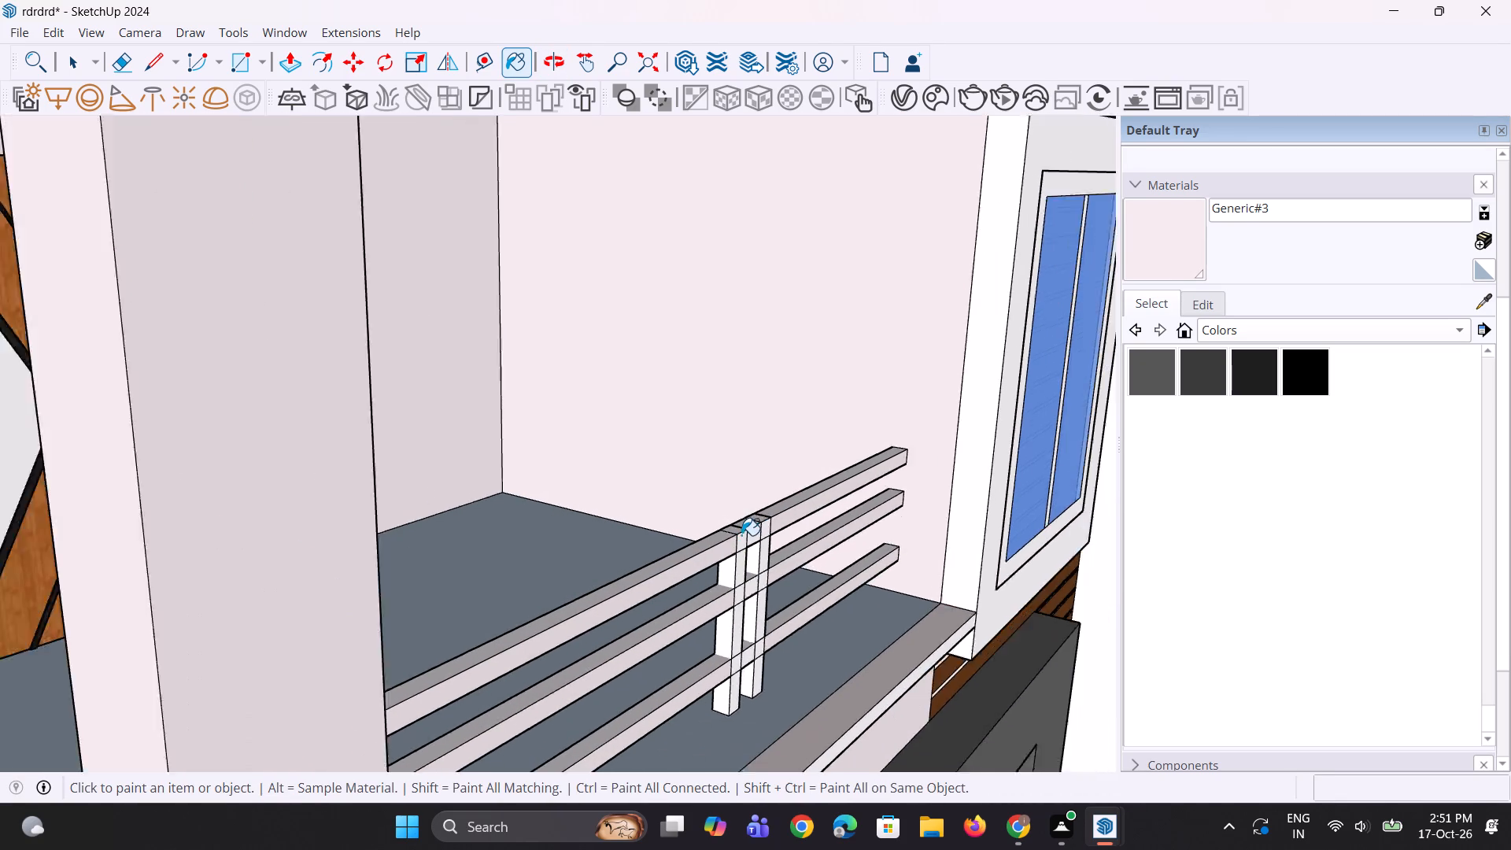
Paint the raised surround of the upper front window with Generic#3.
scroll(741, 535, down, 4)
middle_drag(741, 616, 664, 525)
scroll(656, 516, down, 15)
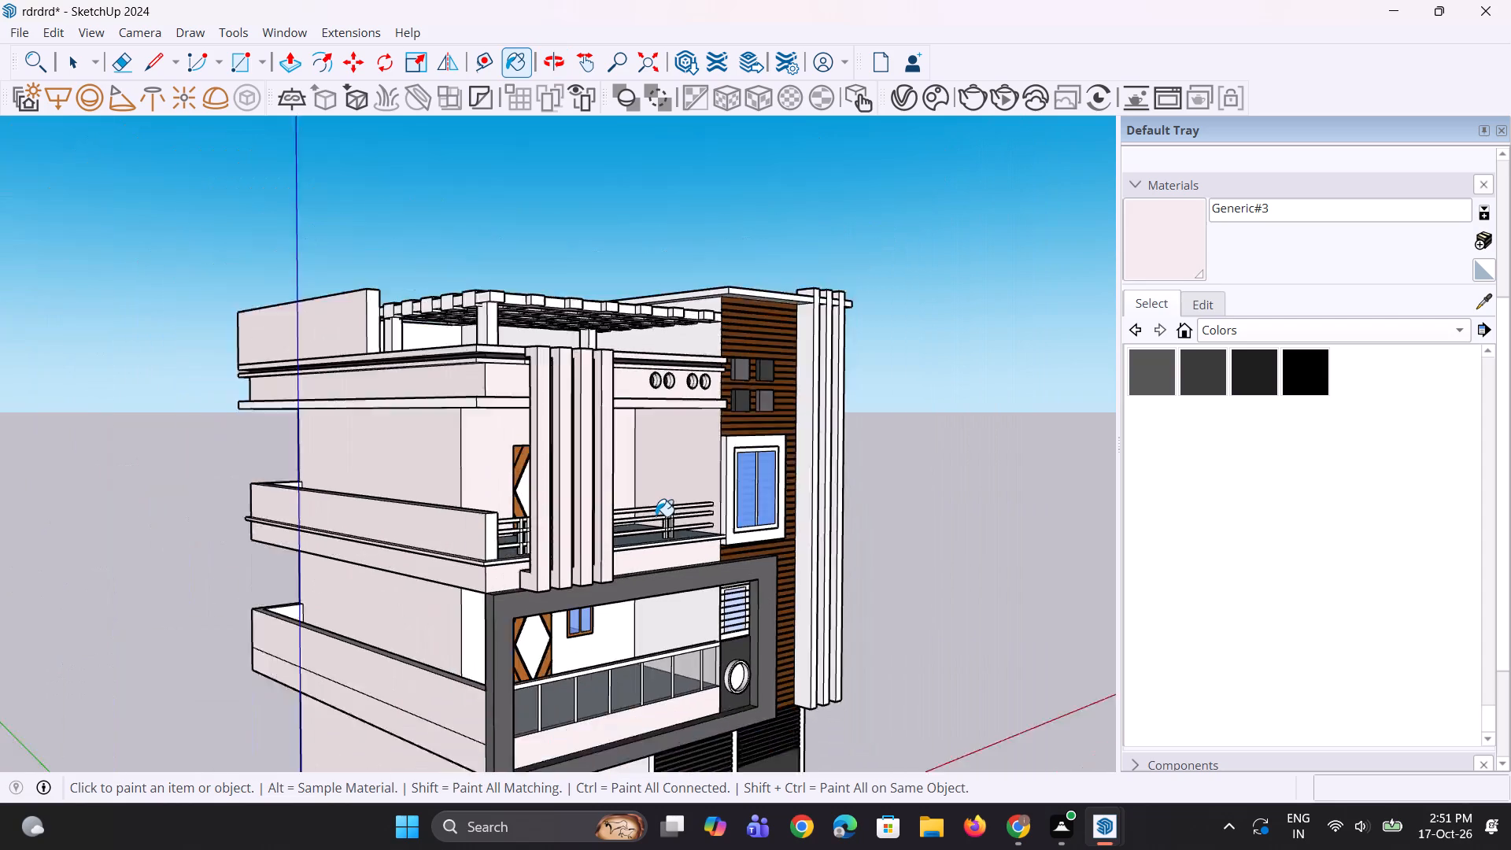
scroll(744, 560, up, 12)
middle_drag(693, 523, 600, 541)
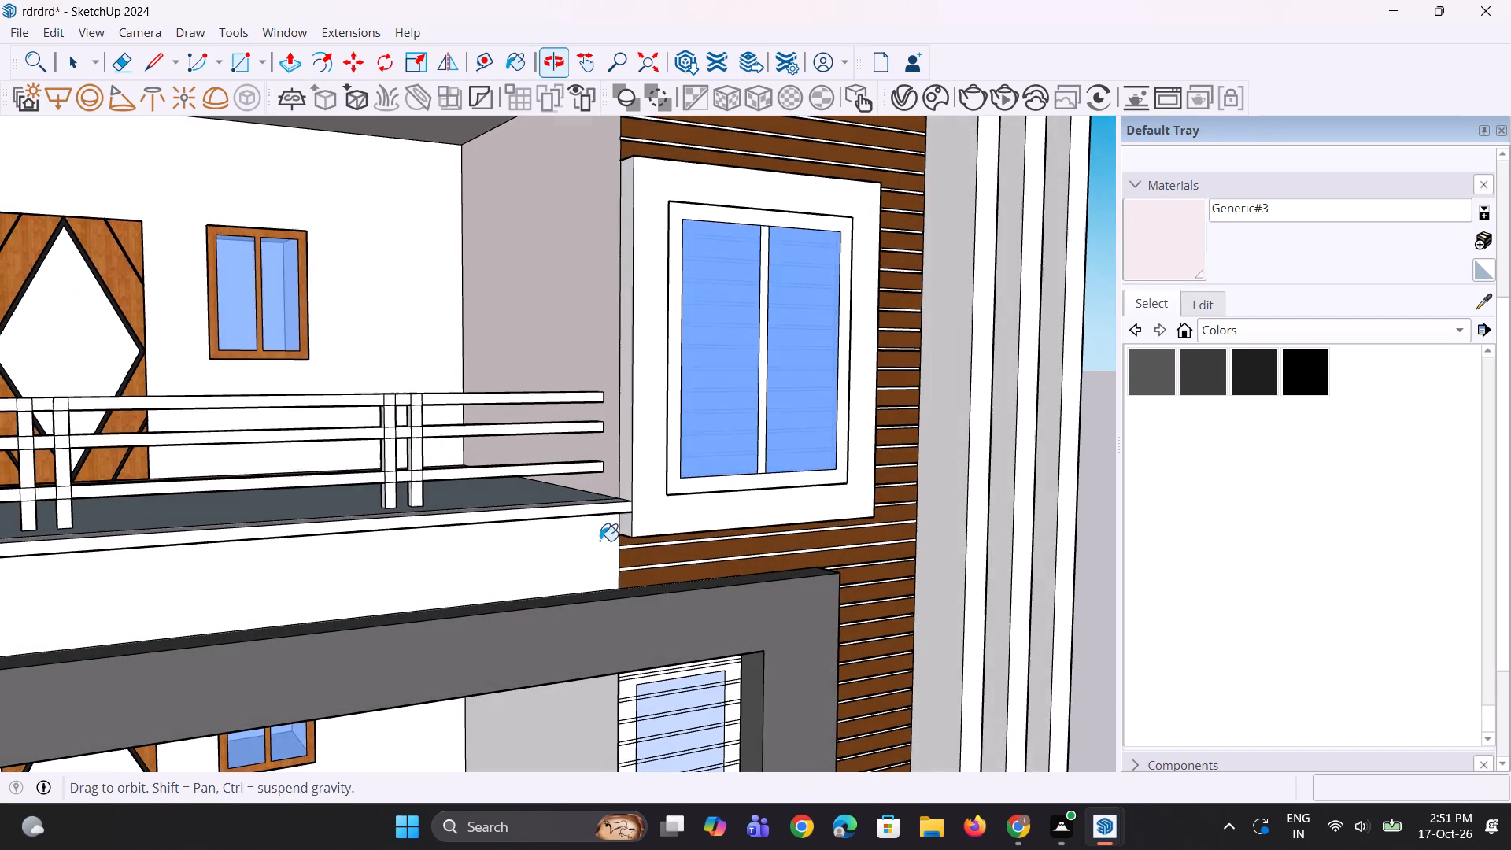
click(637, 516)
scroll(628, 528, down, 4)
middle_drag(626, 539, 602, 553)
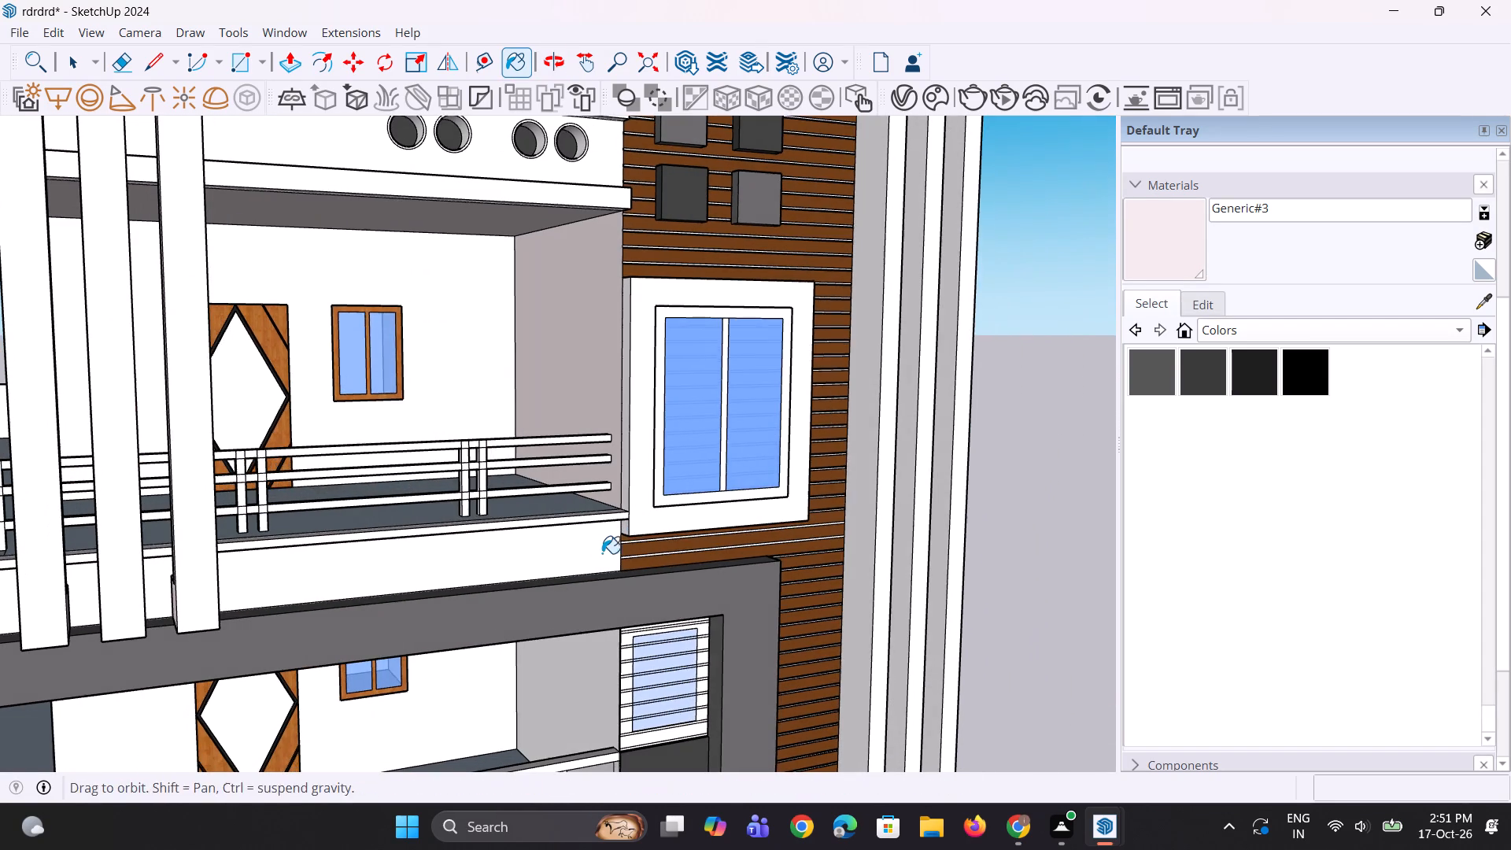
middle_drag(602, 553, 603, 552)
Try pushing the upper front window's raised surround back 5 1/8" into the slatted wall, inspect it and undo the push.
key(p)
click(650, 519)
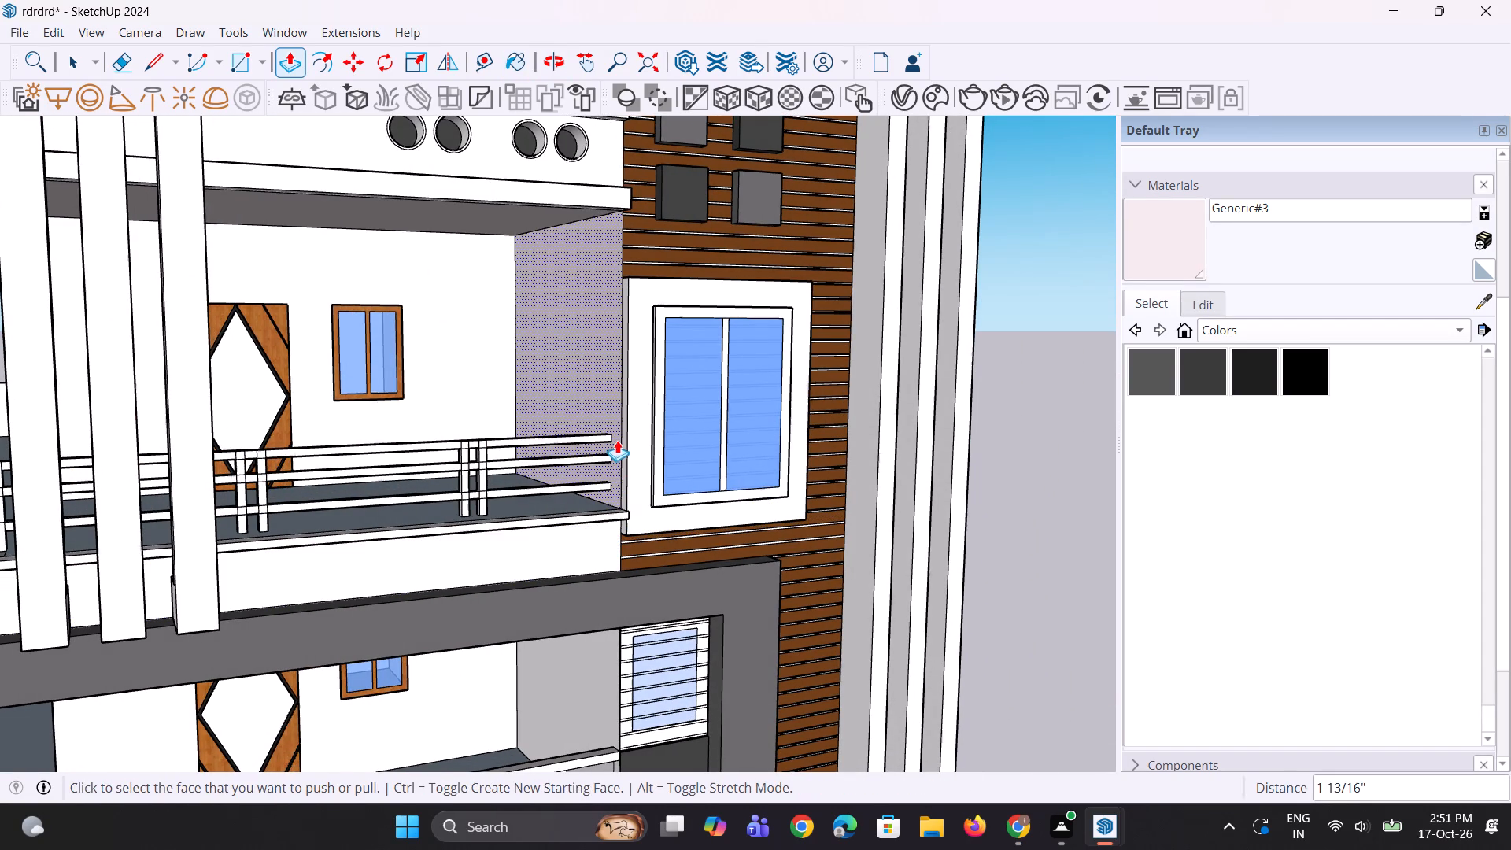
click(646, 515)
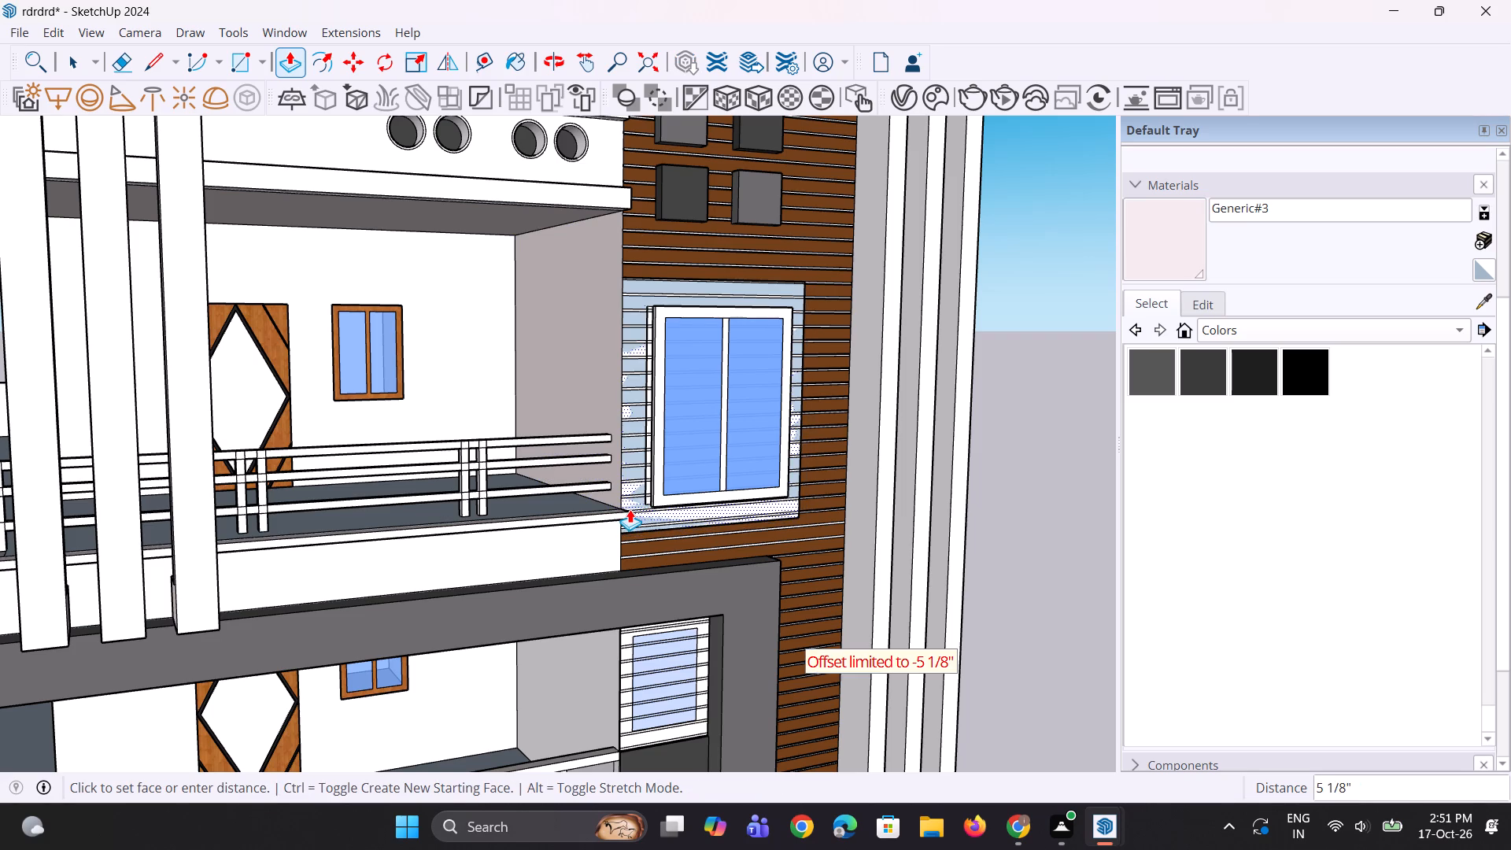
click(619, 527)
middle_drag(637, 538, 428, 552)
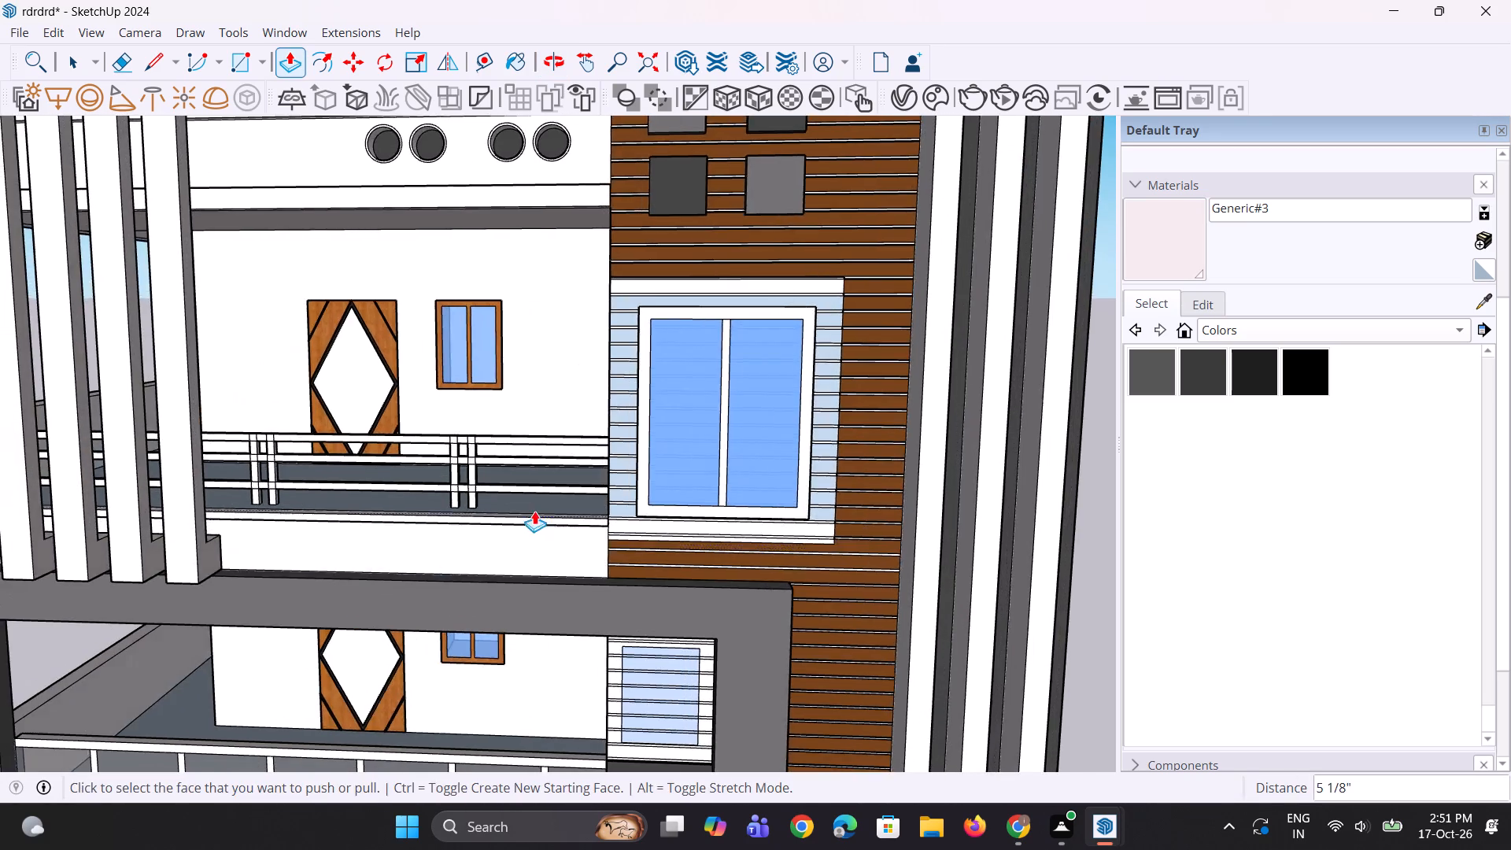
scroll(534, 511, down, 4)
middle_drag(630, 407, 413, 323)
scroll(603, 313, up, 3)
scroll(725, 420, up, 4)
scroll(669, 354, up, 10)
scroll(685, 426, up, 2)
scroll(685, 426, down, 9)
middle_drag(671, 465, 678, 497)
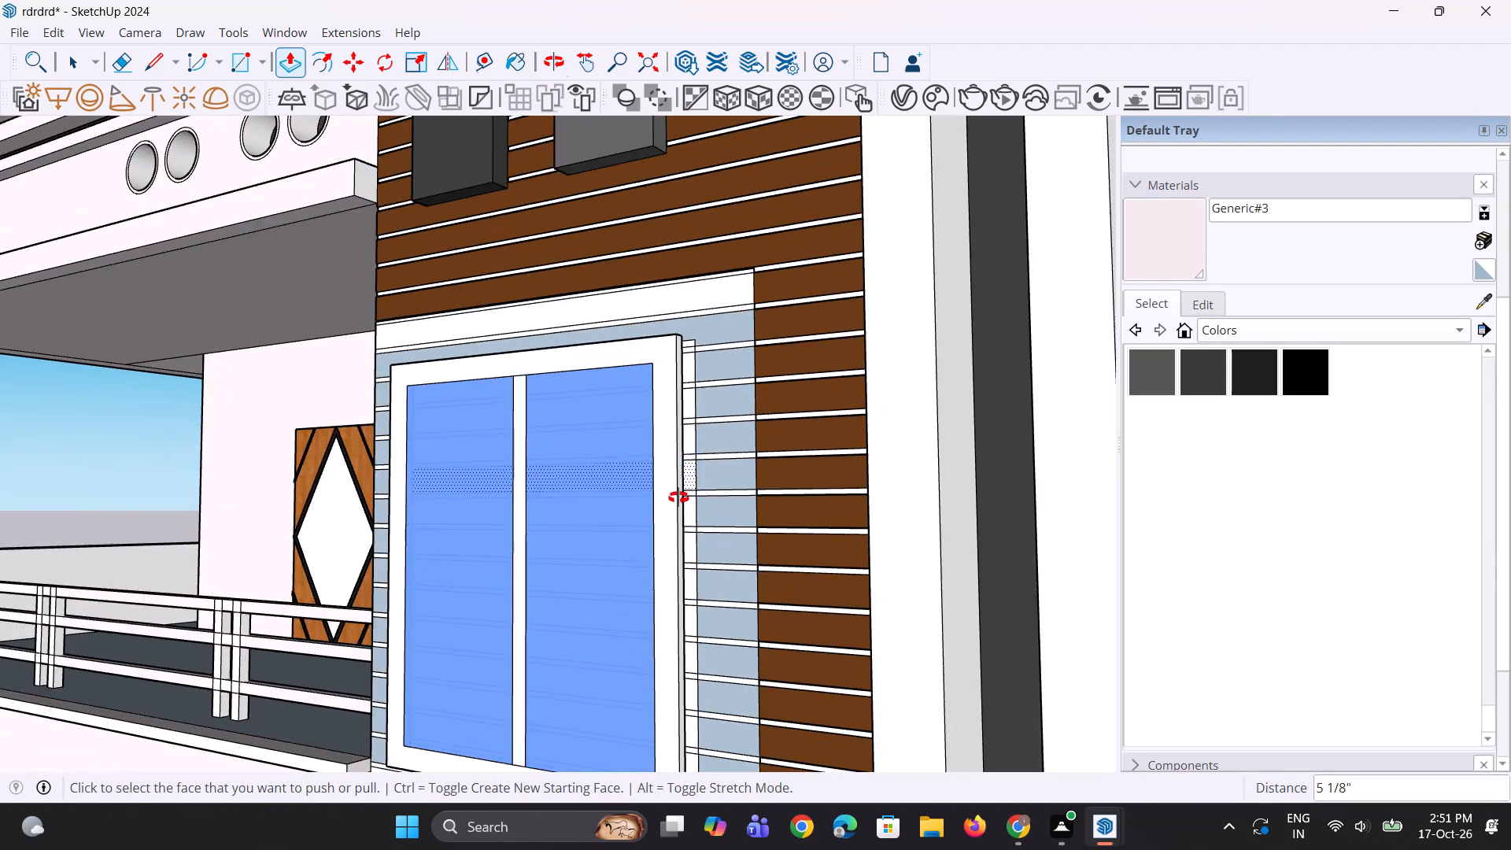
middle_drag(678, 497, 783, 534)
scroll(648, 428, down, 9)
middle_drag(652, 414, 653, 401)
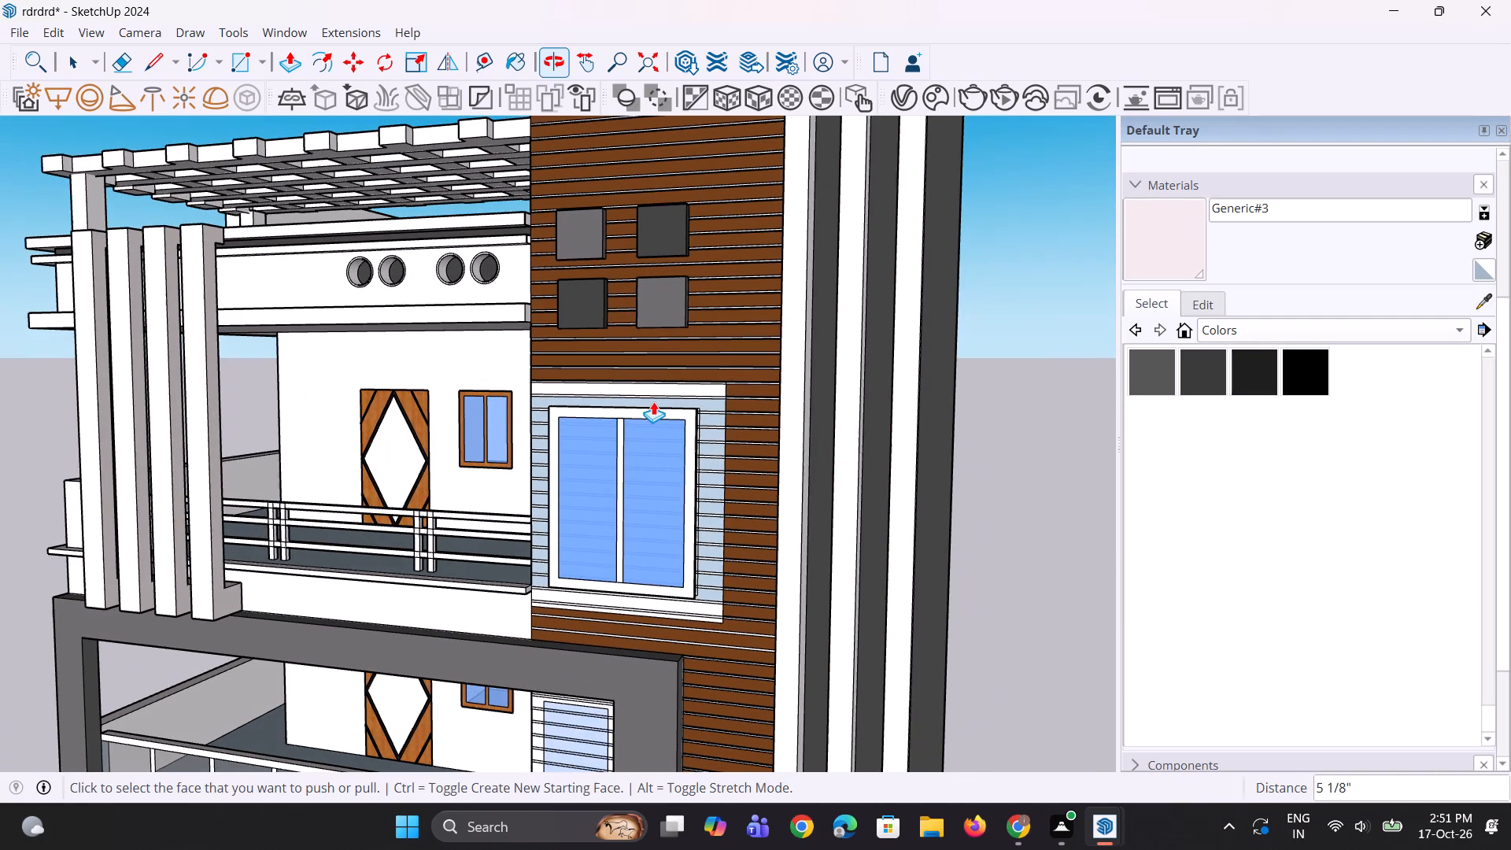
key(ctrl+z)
Push the upper front window's raised surround back 5 1/8" to the slatted wall.
ctrl+scroll(726, 478, up, 2)
middle_drag(697, 483, 623, 490)
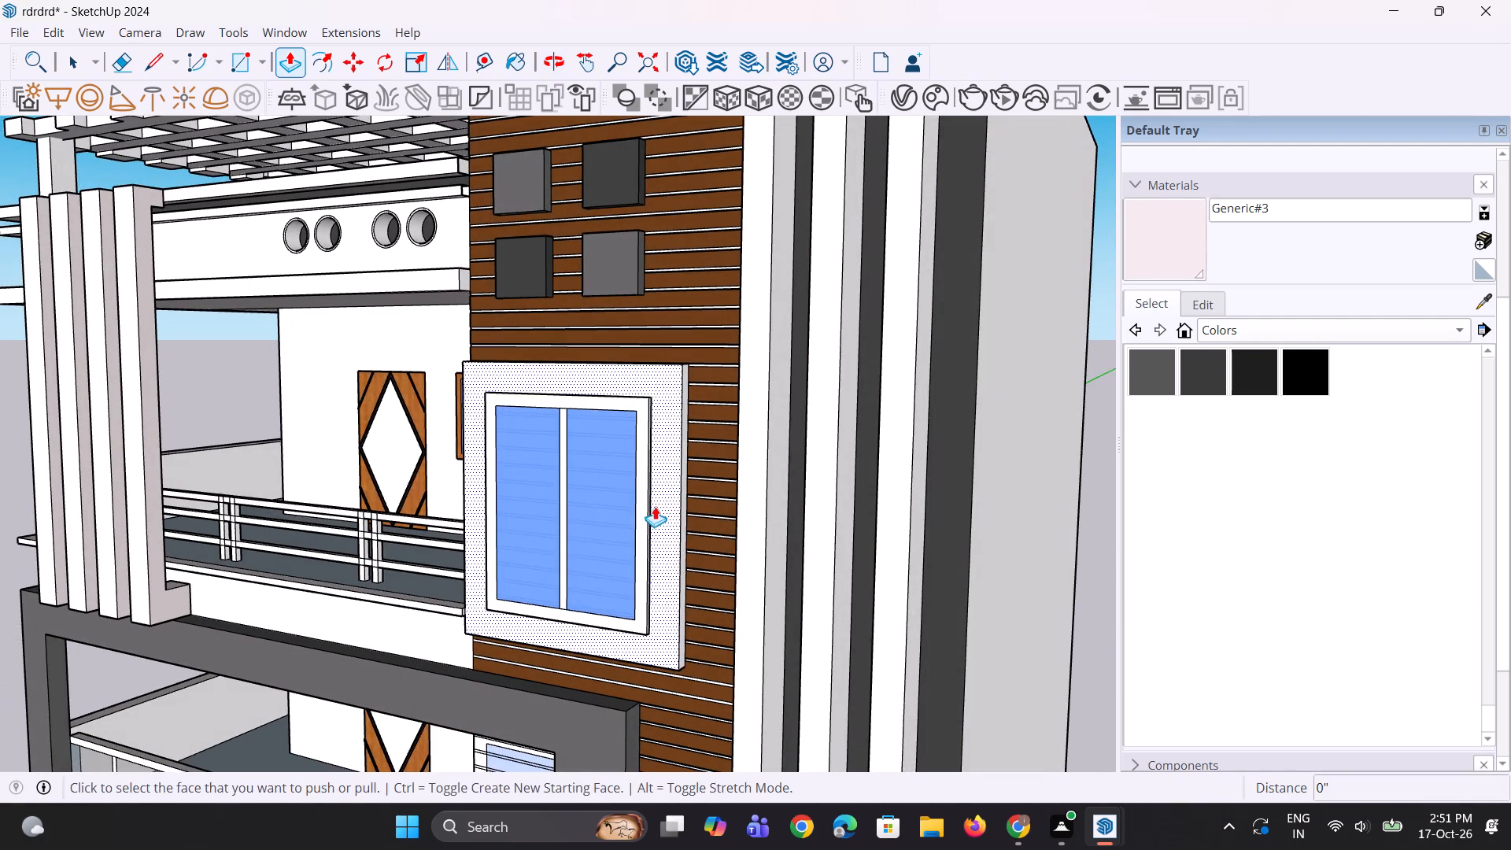
click(660, 516)
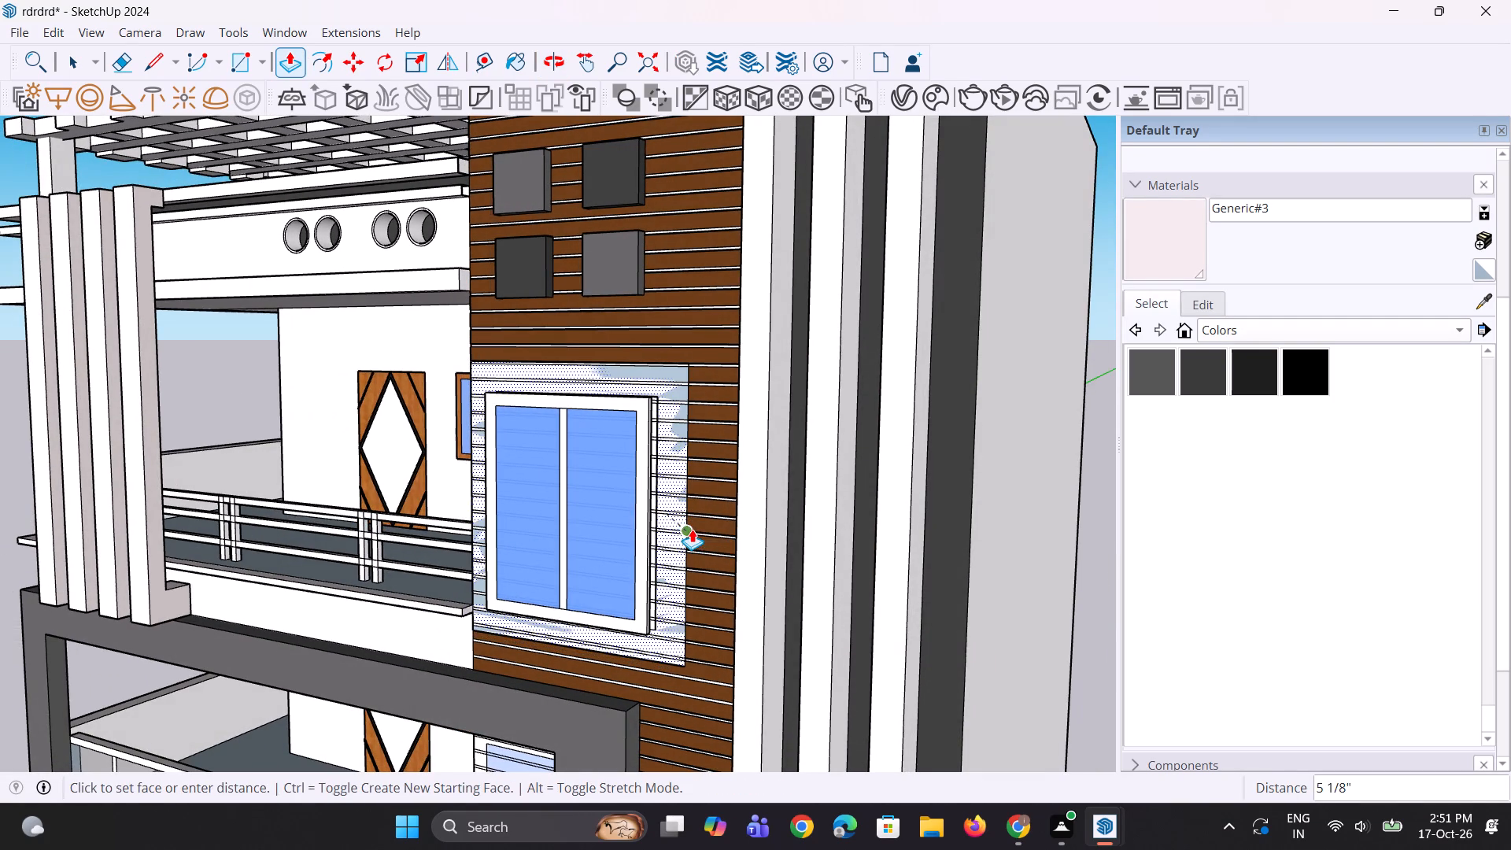
click(692, 529)
Sample the brown Generic material from the slats and paint the upper exposed slat strips above and beside the window.
middle_drag(696, 531, 815, 534)
scroll(729, 412, up, 6)
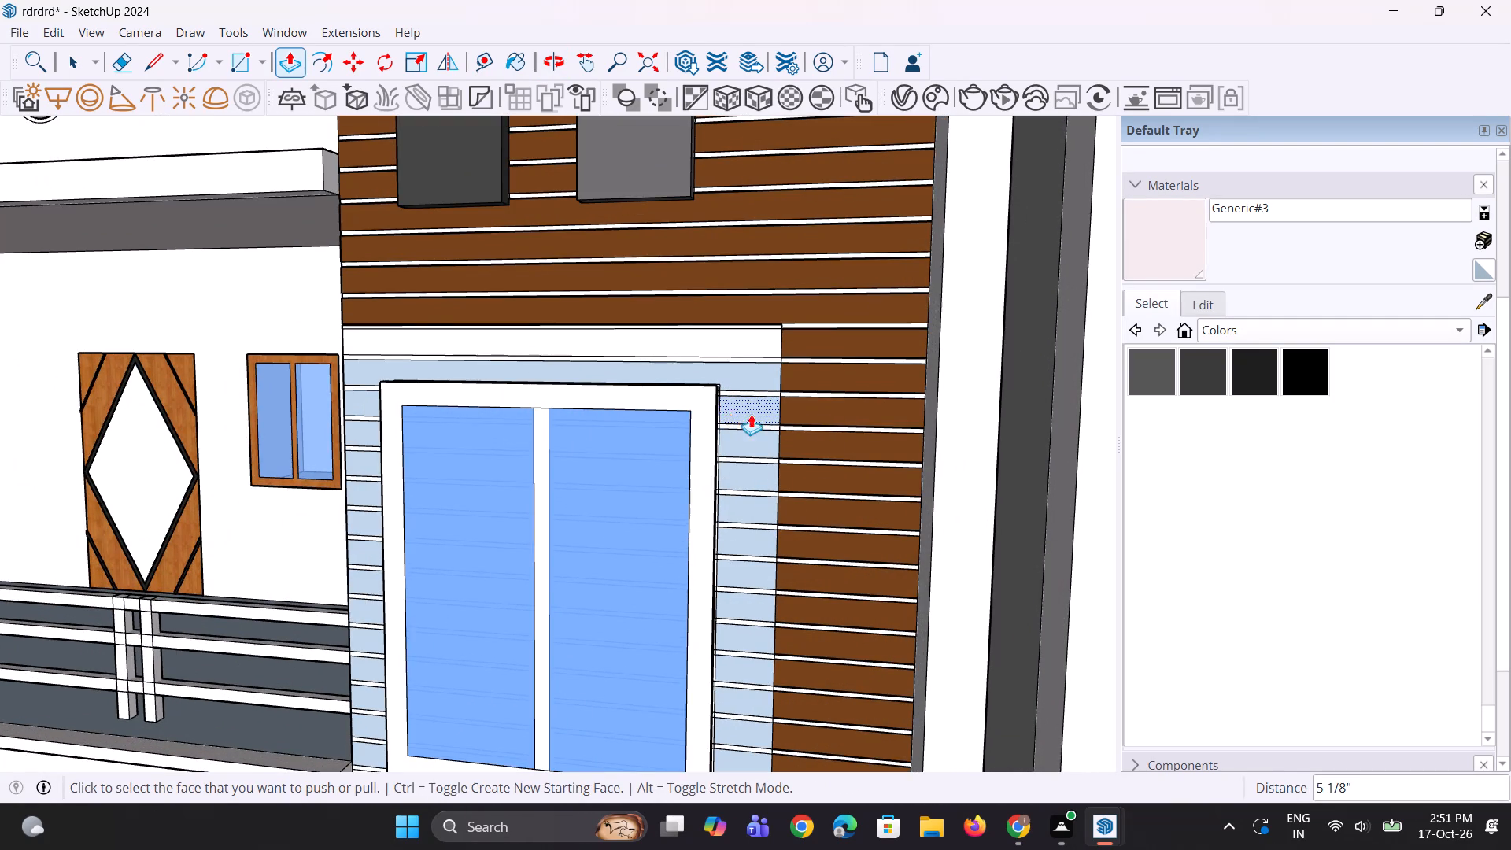
key(space)
key(space)
click(1483, 297)
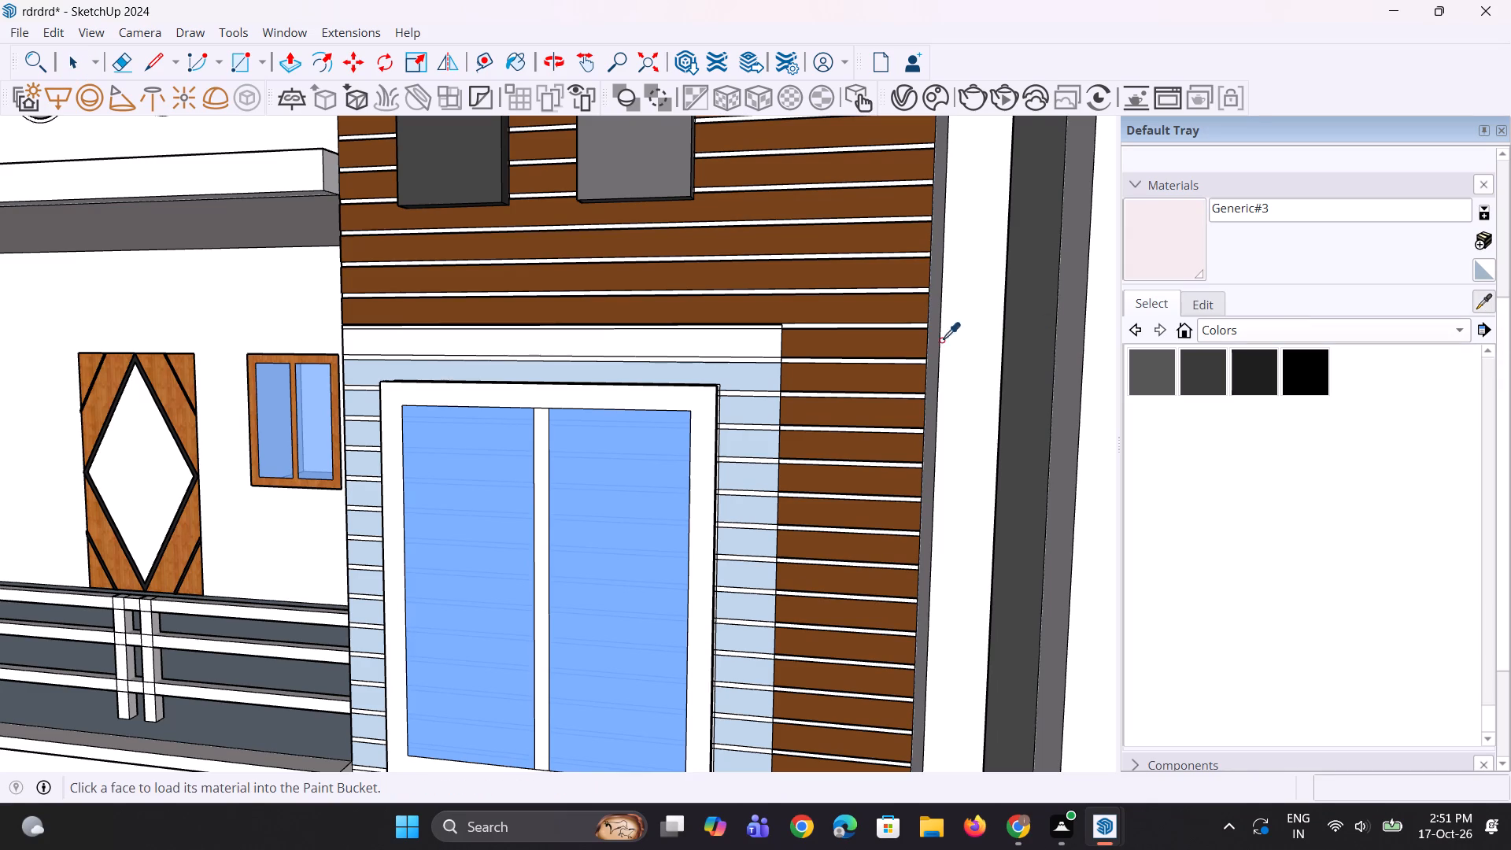
click(804, 345)
click(749, 348)
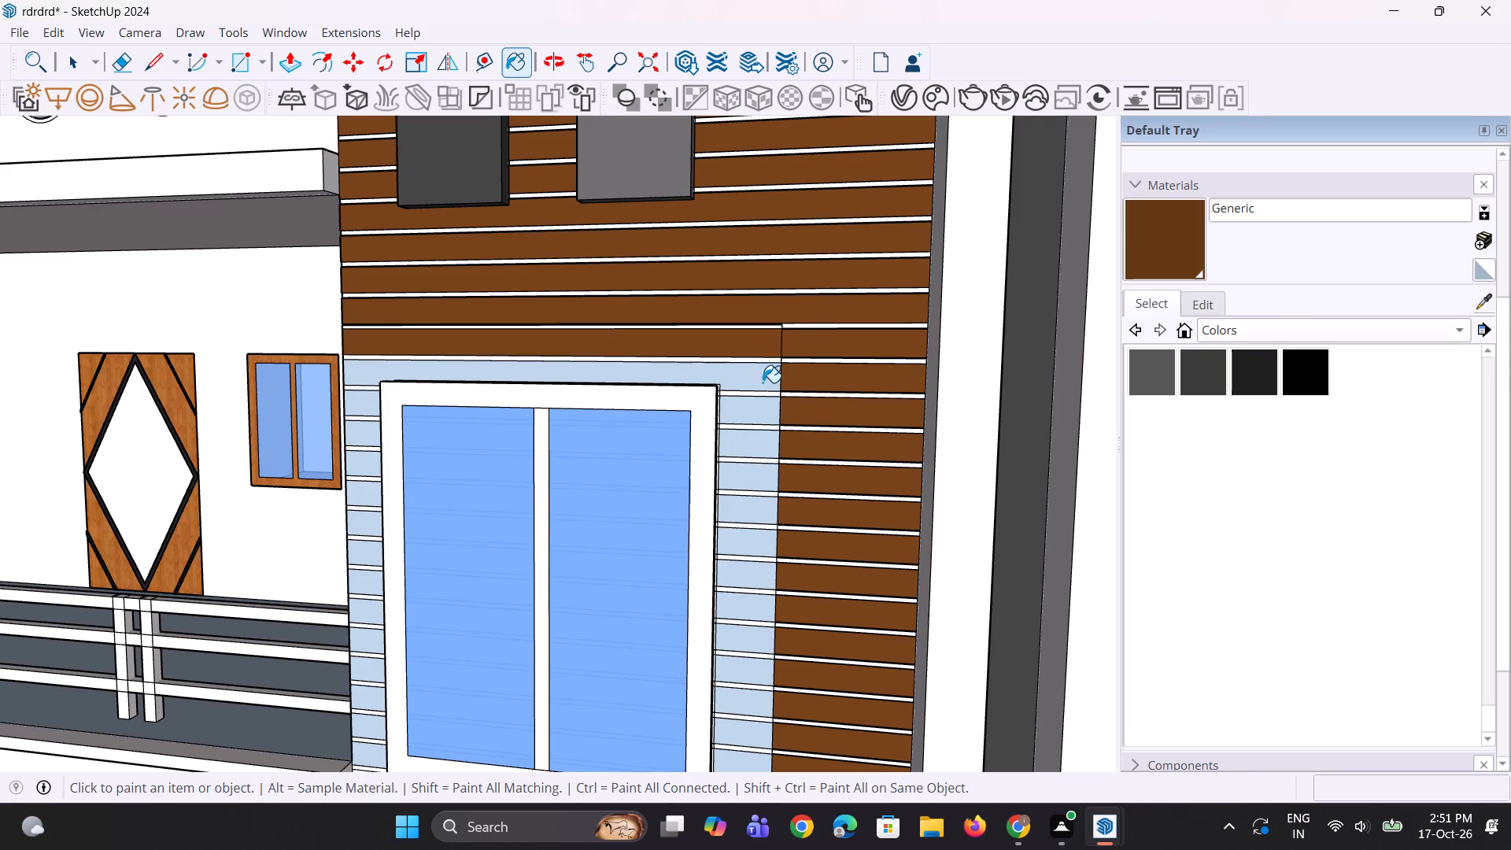
click(763, 382)
click(757, 412)
click(751, 445)
click(751, 480)
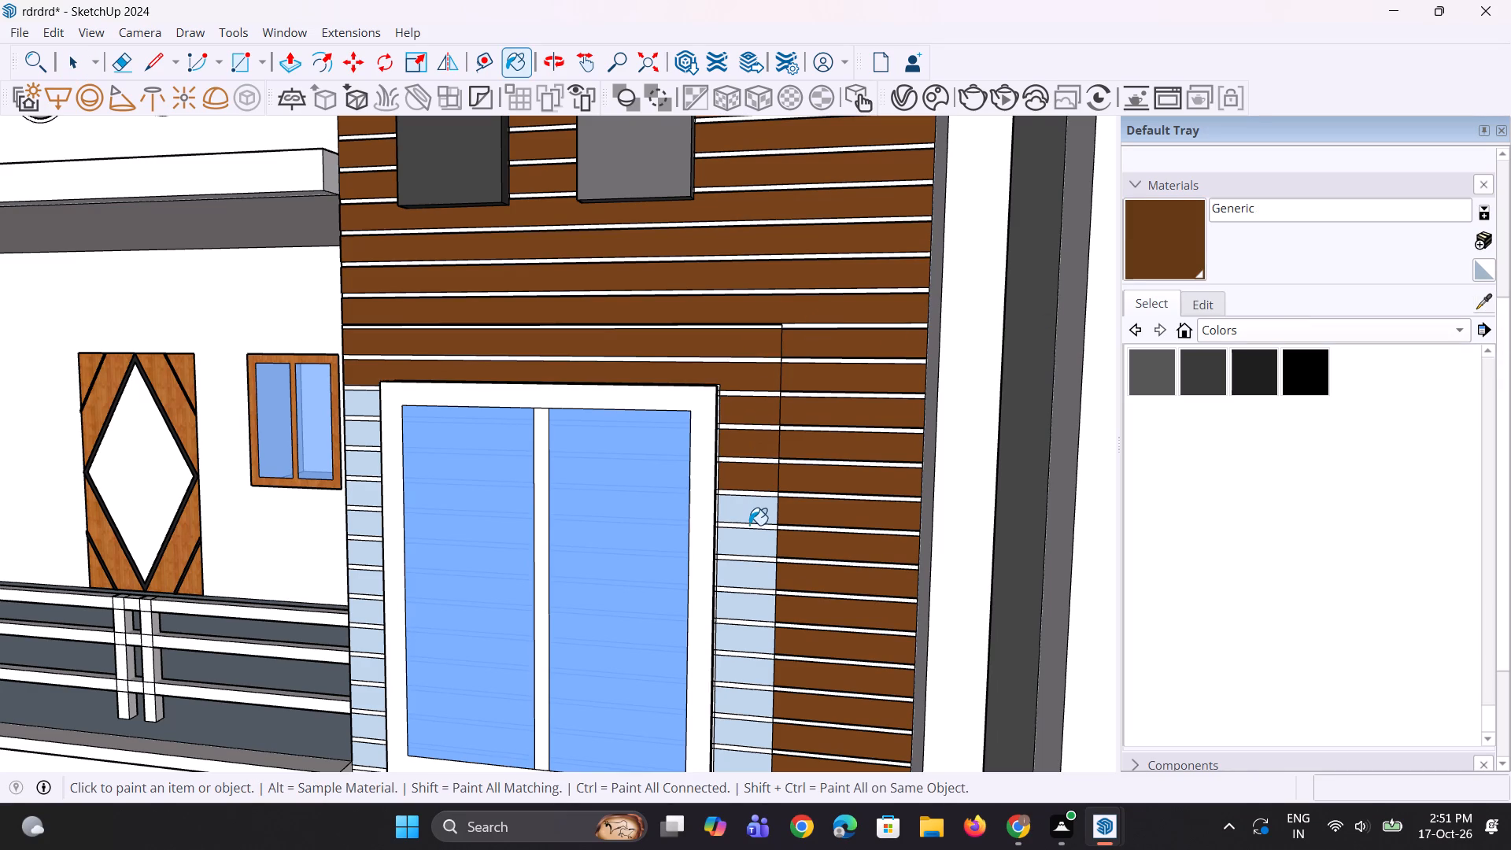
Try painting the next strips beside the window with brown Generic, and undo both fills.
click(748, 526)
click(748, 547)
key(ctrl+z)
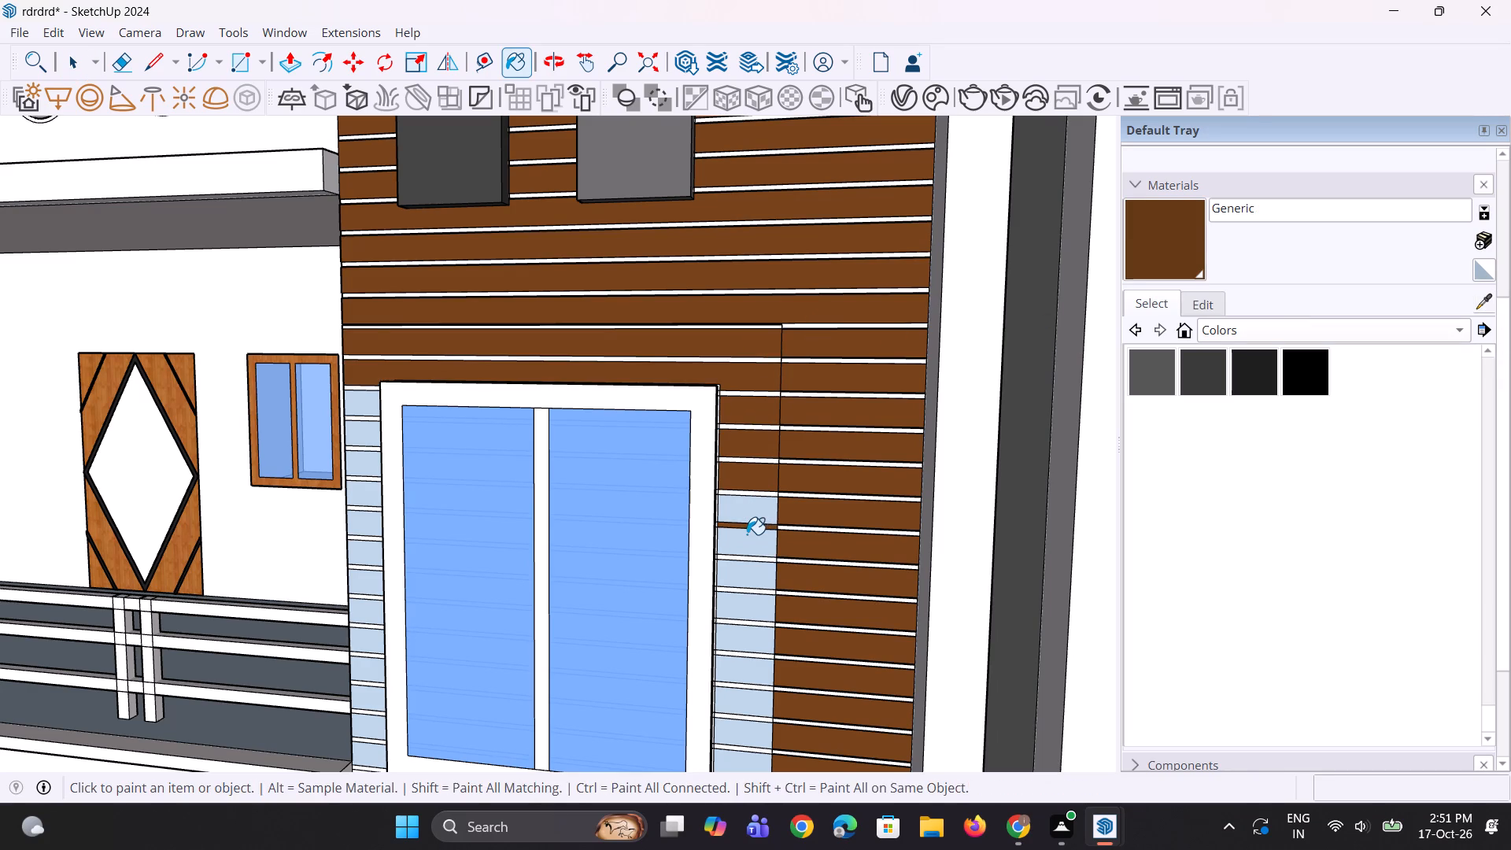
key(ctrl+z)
Paint the remaining connected slat strips on both sides of the upper window with brown Generic.
scroll(735, 536, up, 1)
click(734, 540)
click(747, 516)
scroll(747, 497, down, 4)
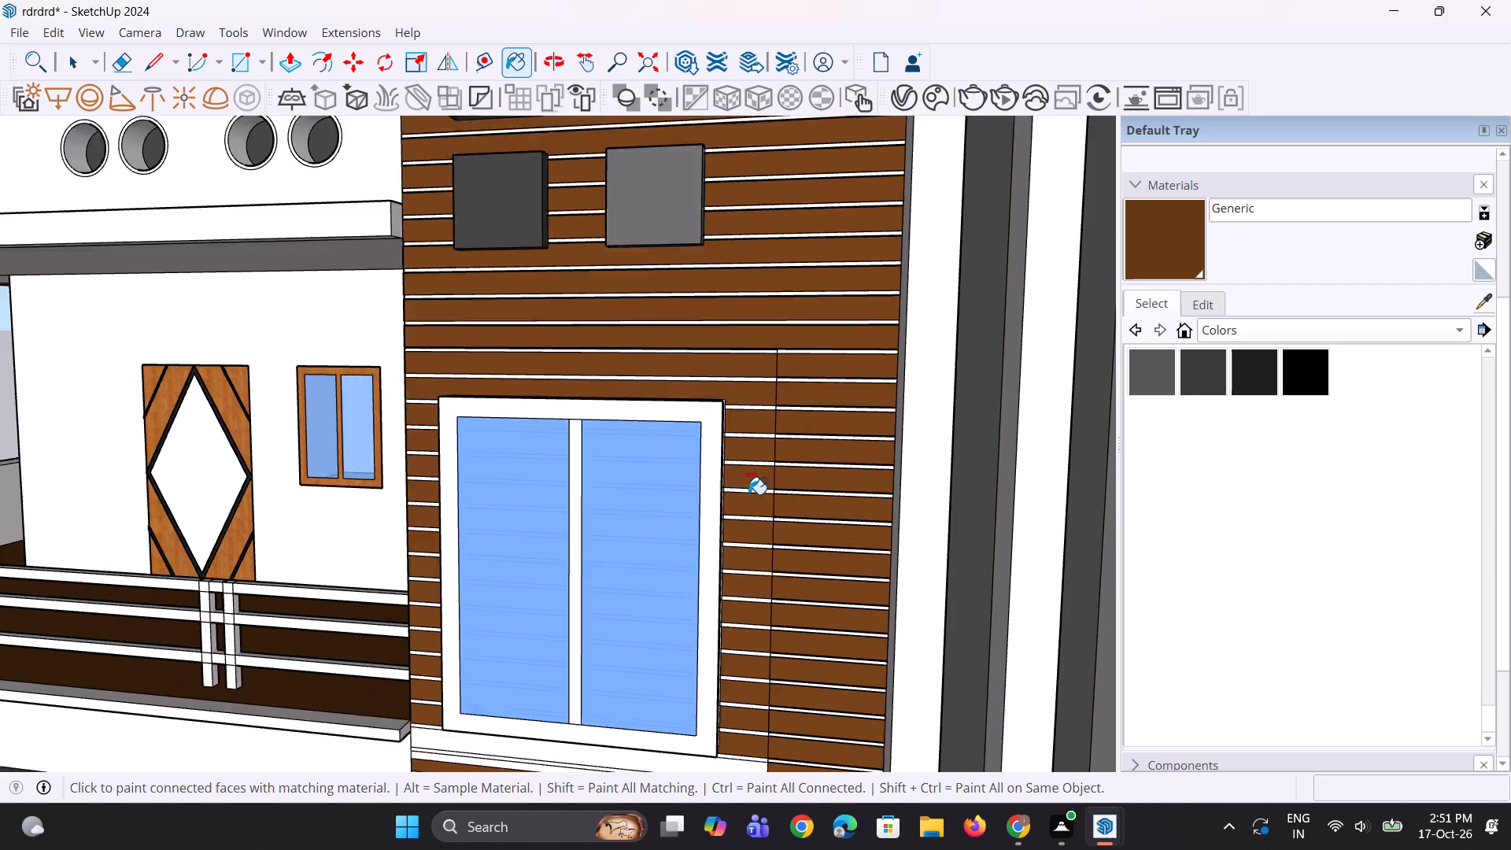
scroll(759, 486, up, 1)
middle_drag(759, 486, 770, 449)
scroll(767, 446, down, 8)
scroll(739, 588, up, 4)
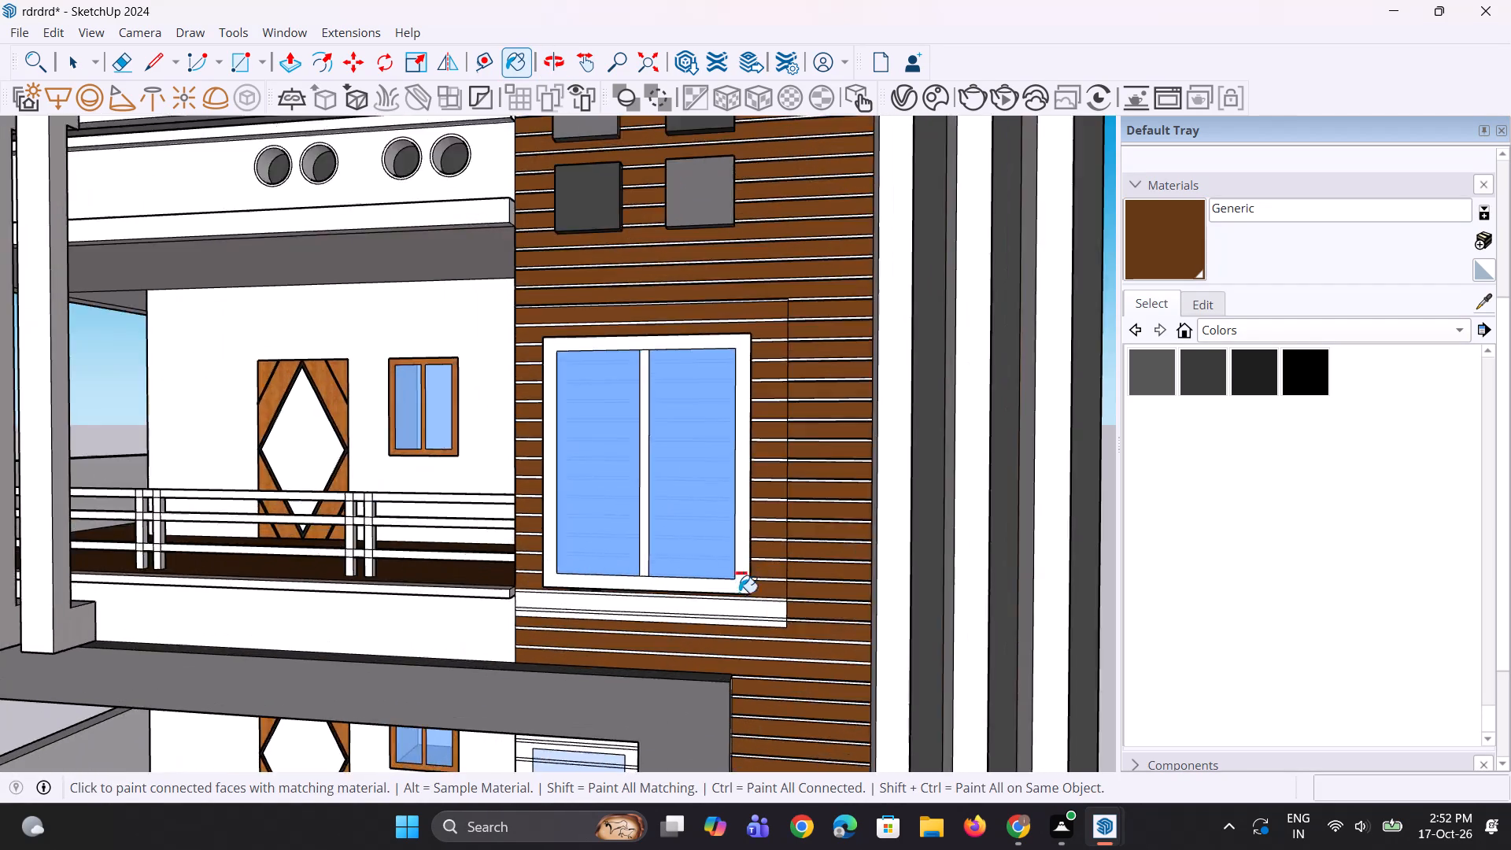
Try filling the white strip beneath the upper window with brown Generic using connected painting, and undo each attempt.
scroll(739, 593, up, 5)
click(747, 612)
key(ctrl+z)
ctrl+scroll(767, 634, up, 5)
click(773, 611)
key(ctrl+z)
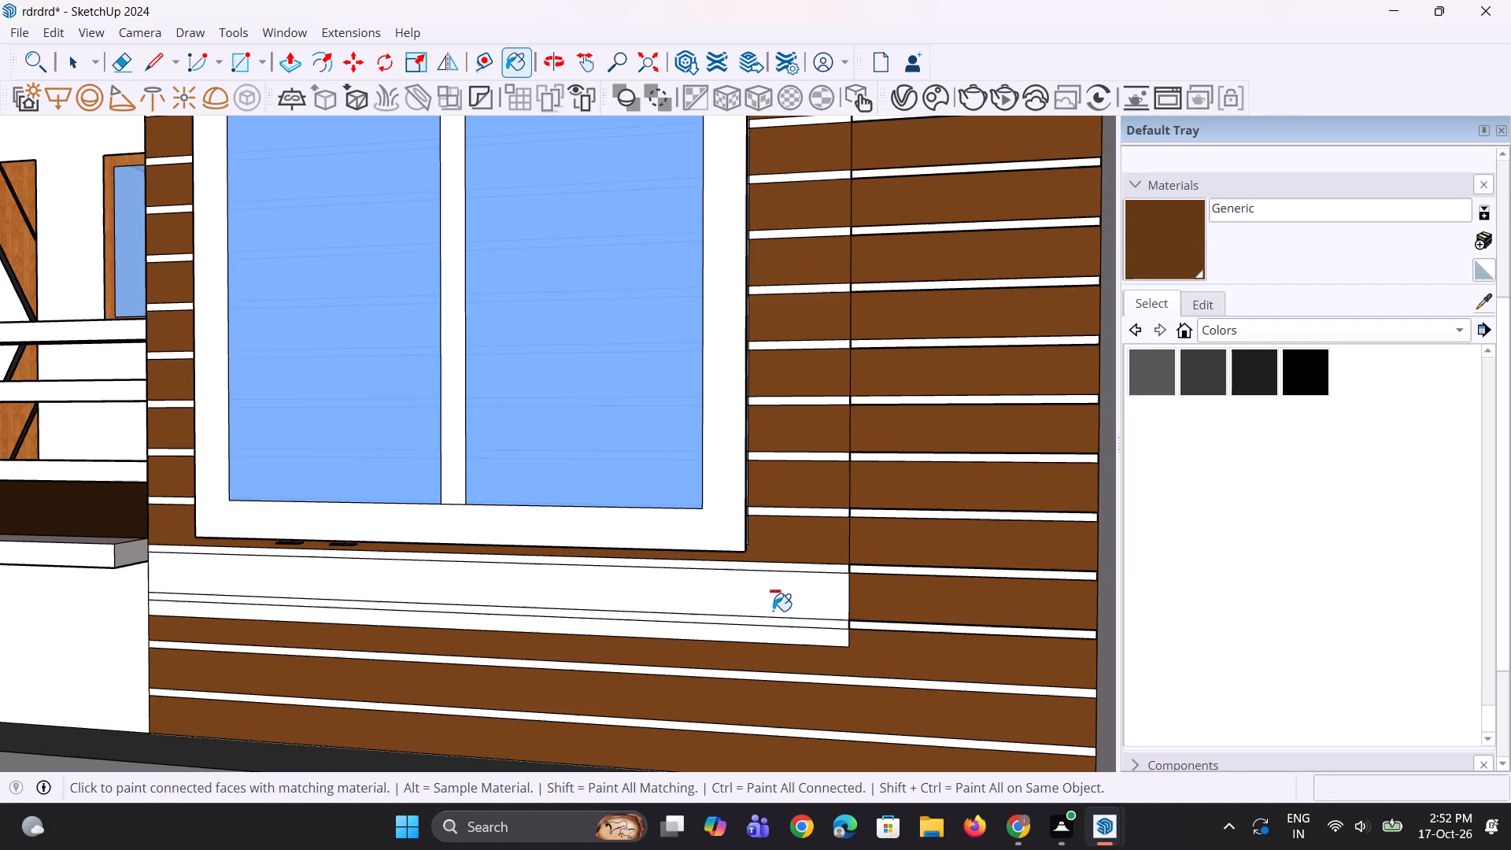
Erase the vertical seam segments dividing the slats around the window's lower corner.
key(e)
click(849, 596)
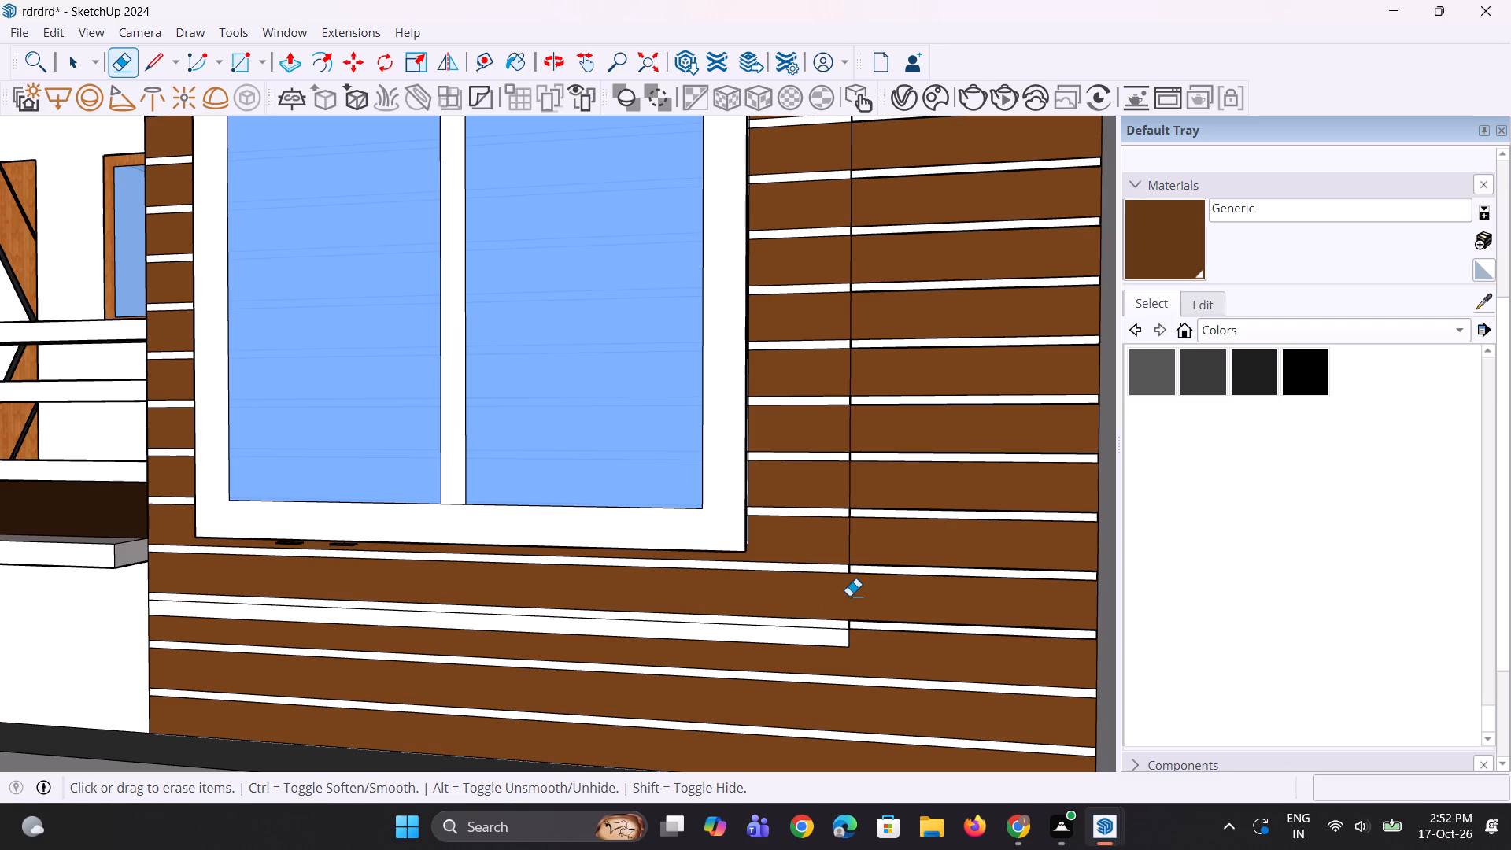
click(852, 548)
click(852, 497)
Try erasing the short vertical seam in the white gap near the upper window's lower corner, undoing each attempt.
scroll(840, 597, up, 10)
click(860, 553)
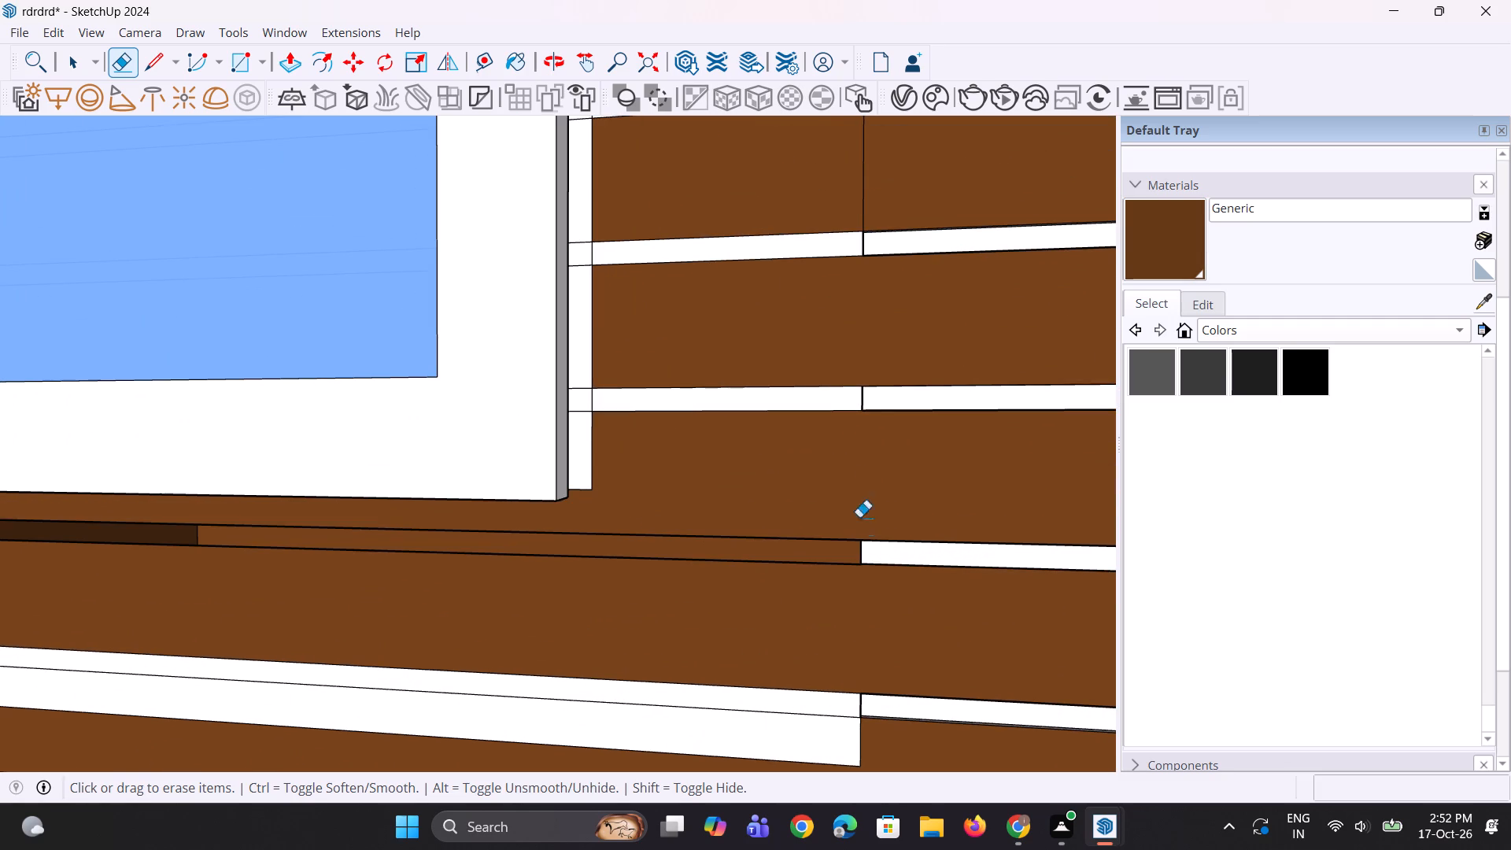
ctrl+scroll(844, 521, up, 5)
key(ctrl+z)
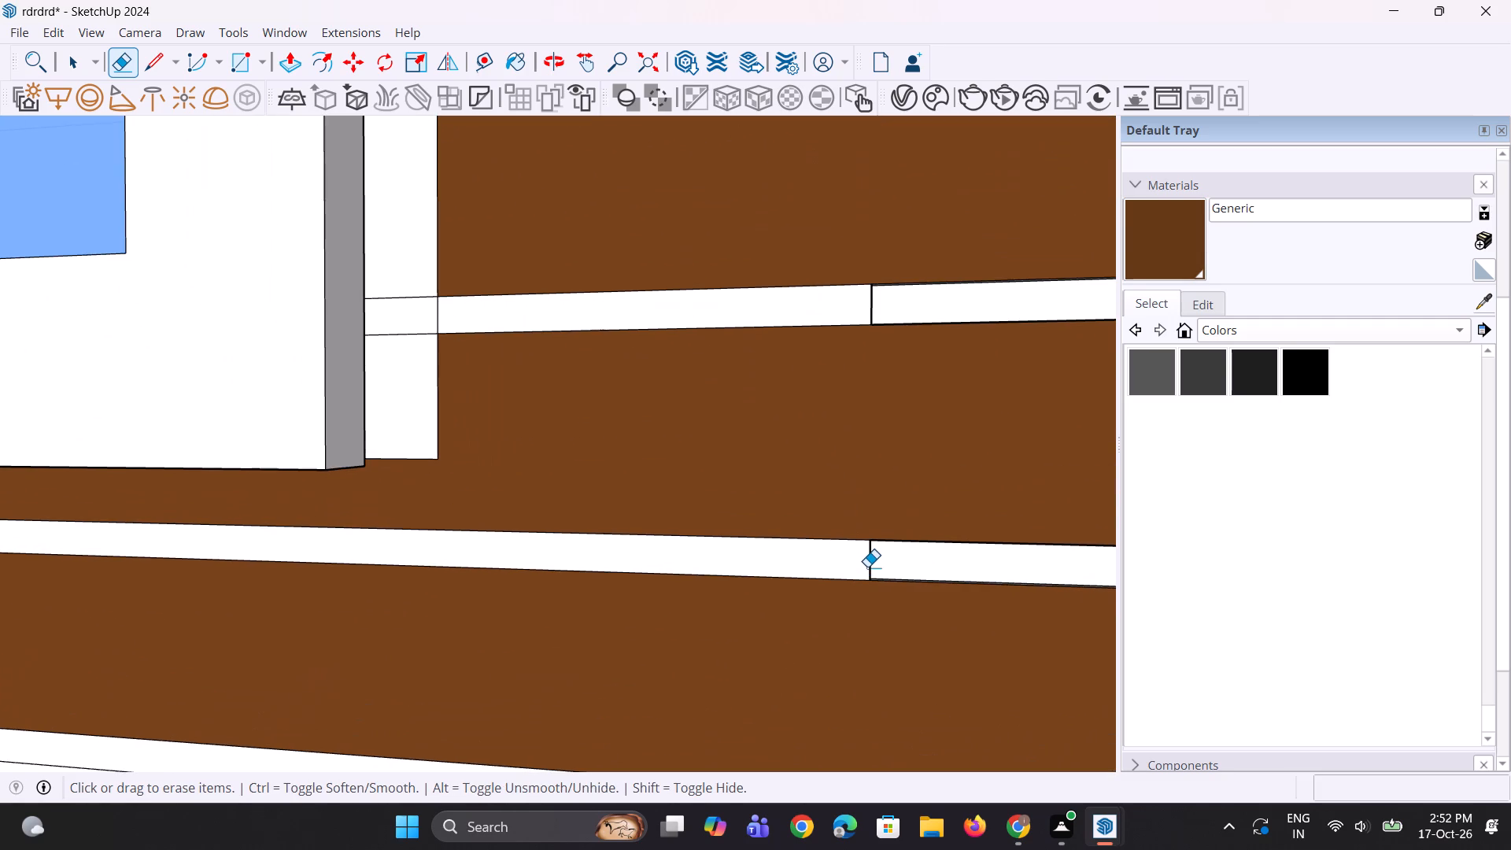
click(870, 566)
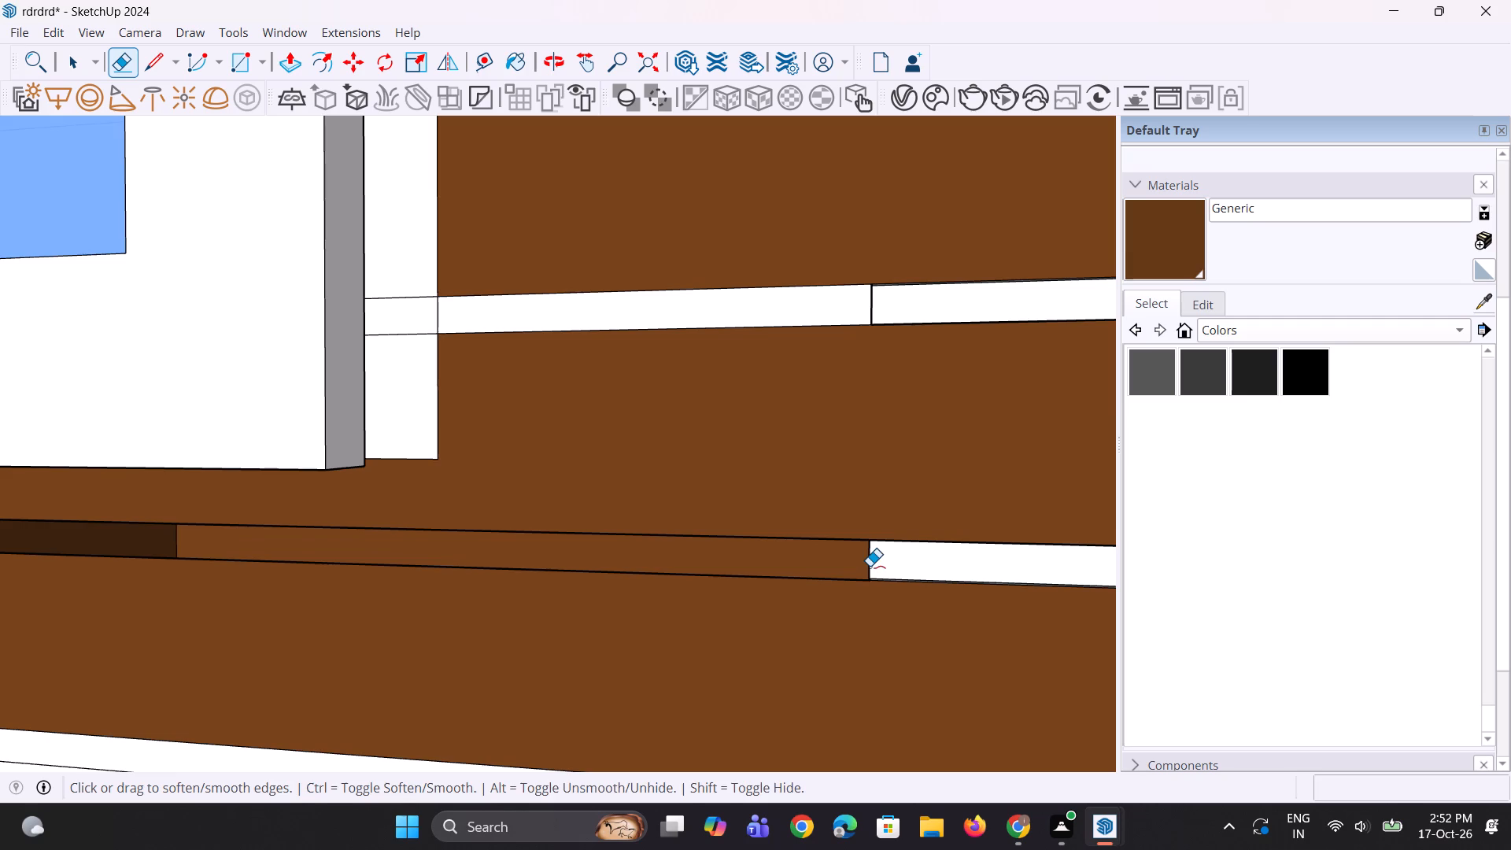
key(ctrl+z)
Erase the end edge of the leftover white strip beneath the upper window so it merges with the brown slat.
scroll(772, 620, down, 19)
scroll(776, 675, up, 4)
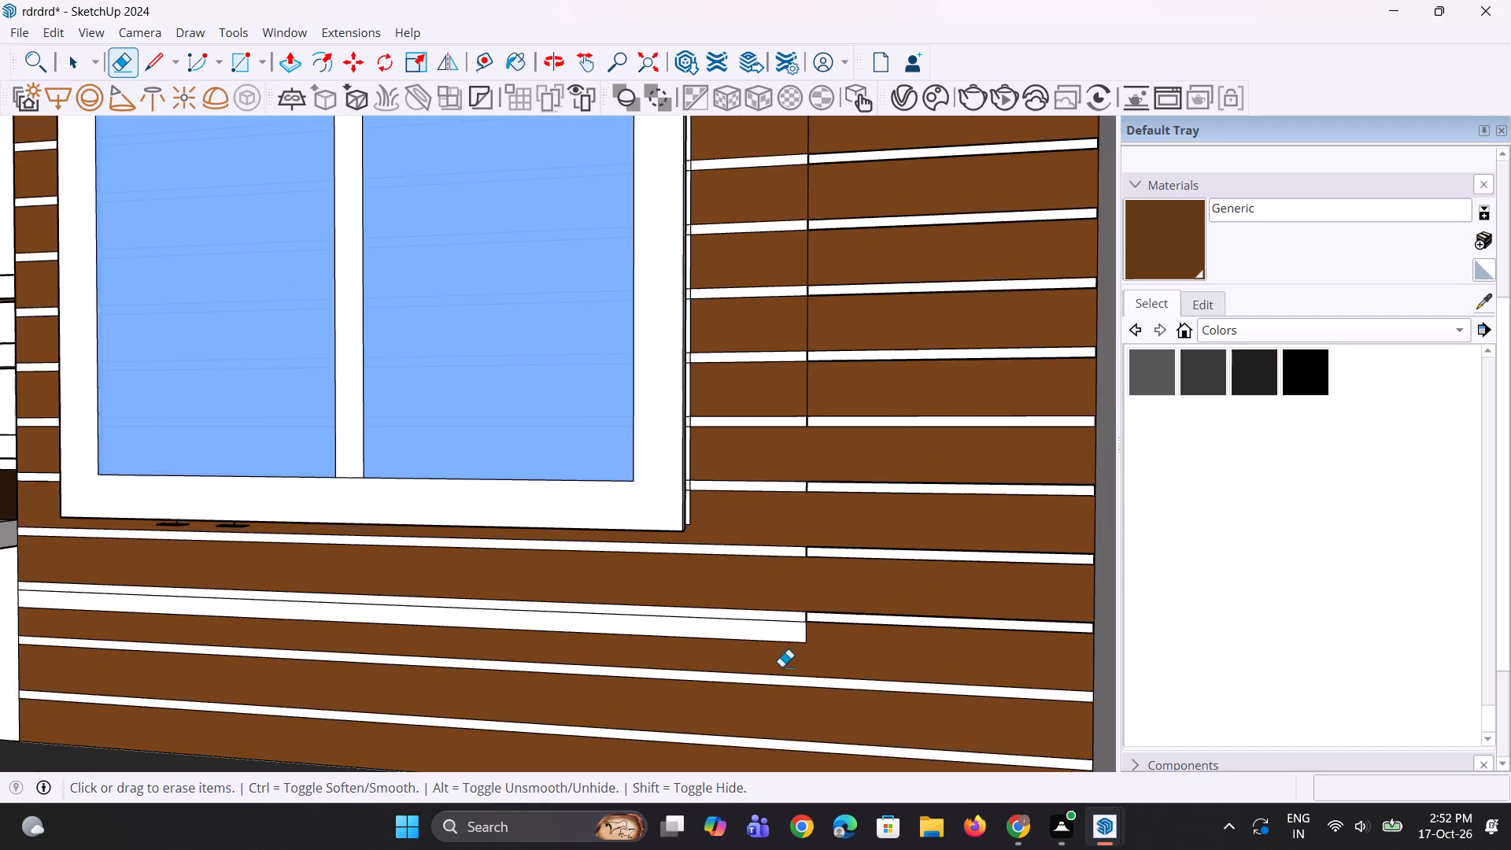
scroll(781, 667, up, 4)
click(808, 639)
scroll(804, 642, down, 2)
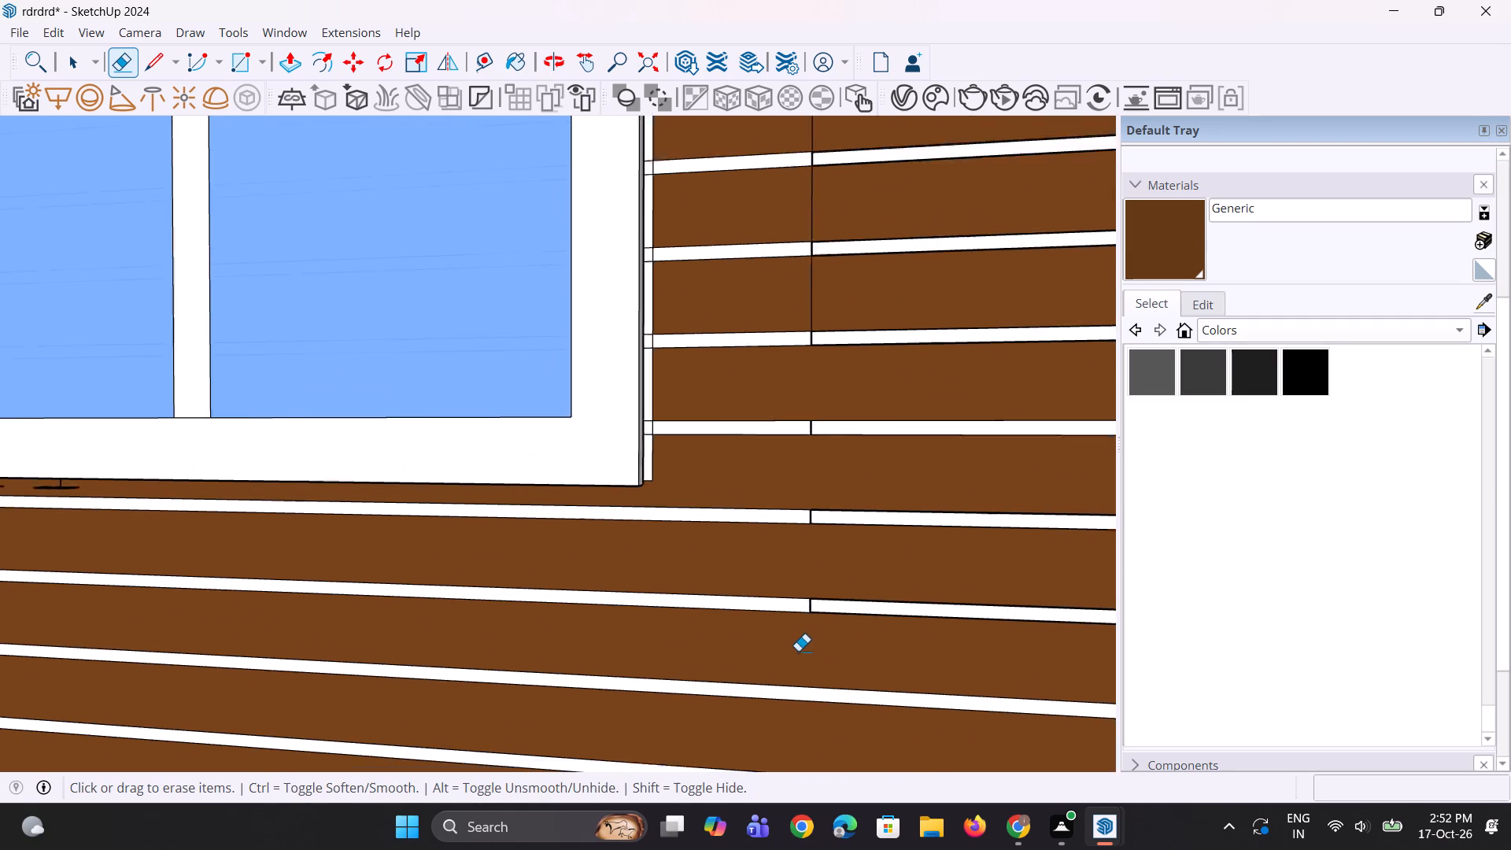
Erase the vertical seam segments dividing the brown slats beside the upper window.
scroll(798, 651, down, 14)
scroll(816, 535, up, 11)
drag(800, 510, 786, 510)
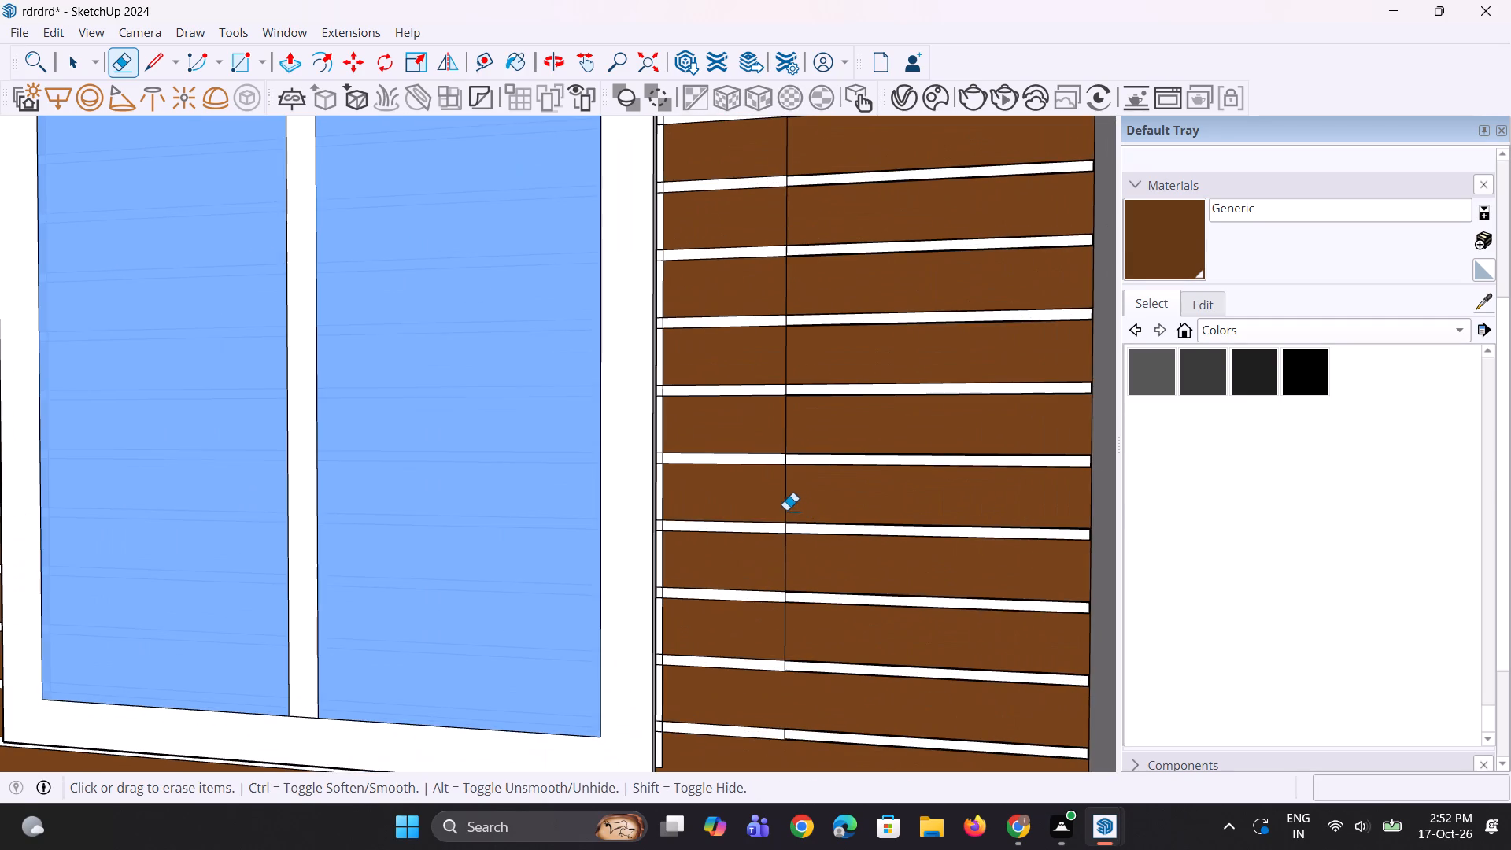
drag(786, 510, 774, 505)
drag(793, 550, 768, 553)
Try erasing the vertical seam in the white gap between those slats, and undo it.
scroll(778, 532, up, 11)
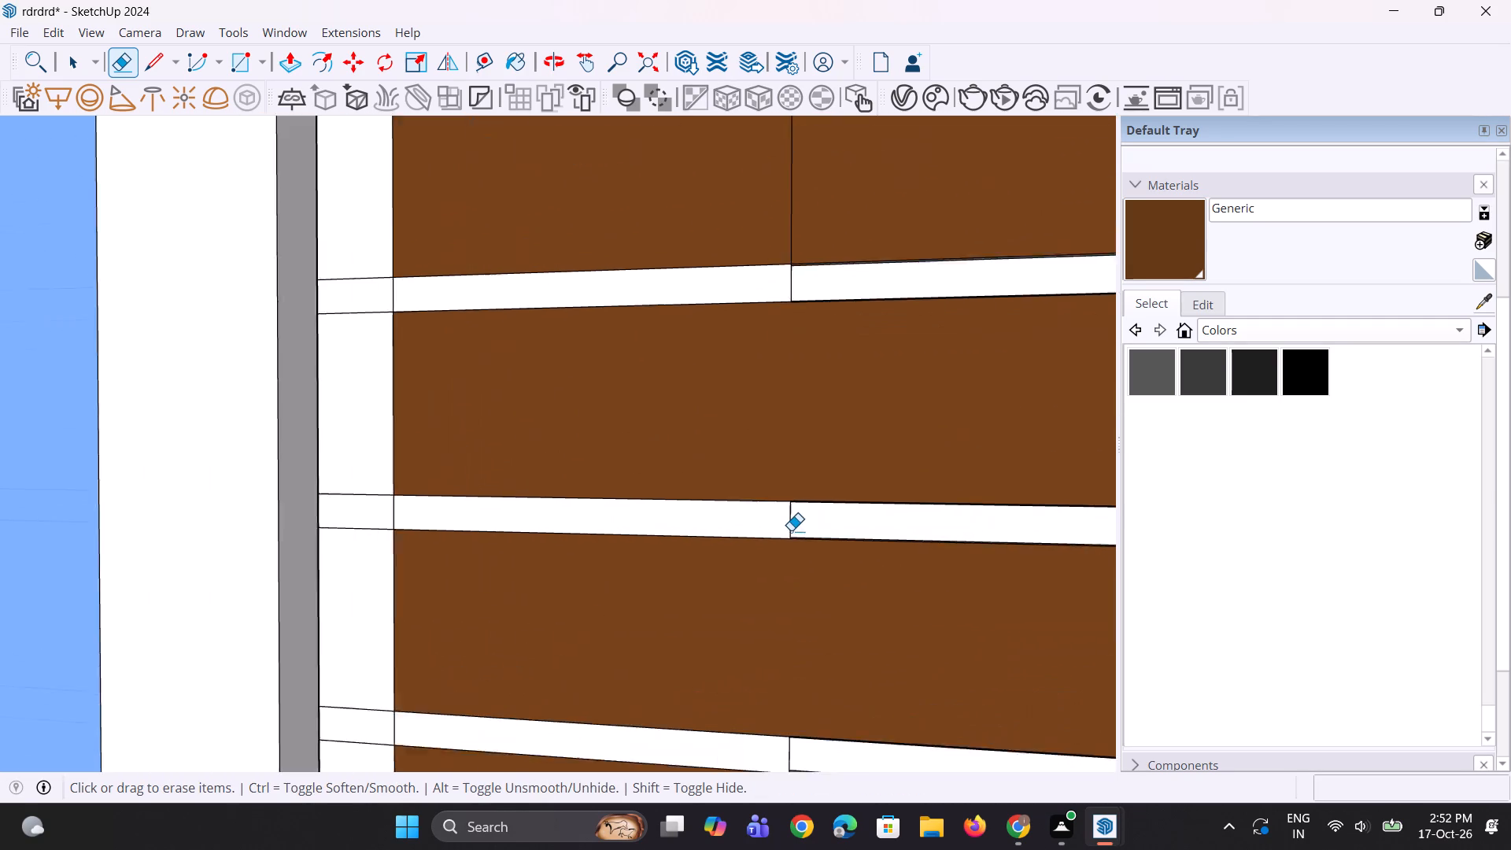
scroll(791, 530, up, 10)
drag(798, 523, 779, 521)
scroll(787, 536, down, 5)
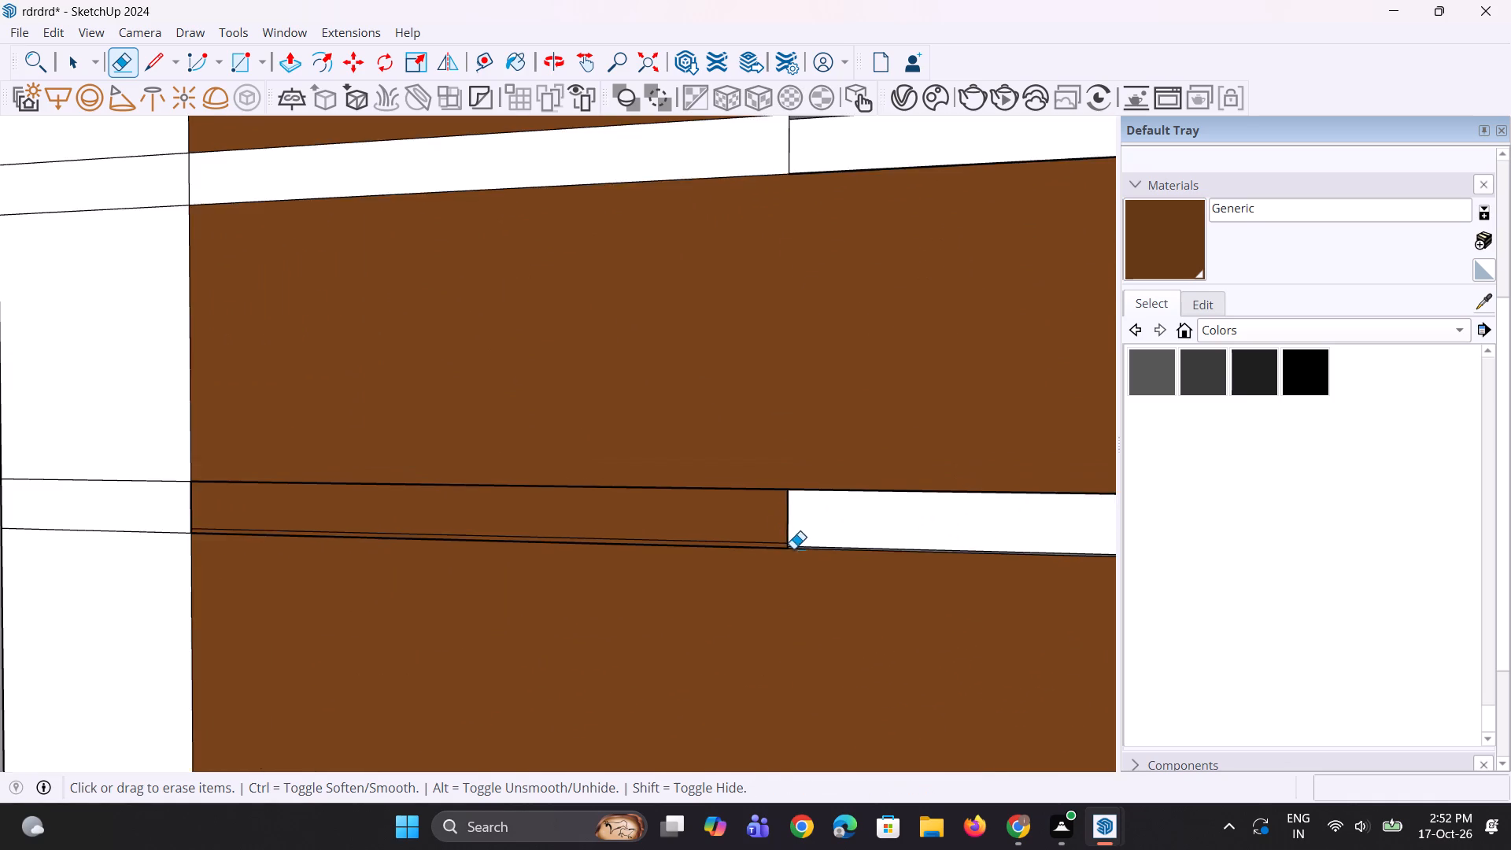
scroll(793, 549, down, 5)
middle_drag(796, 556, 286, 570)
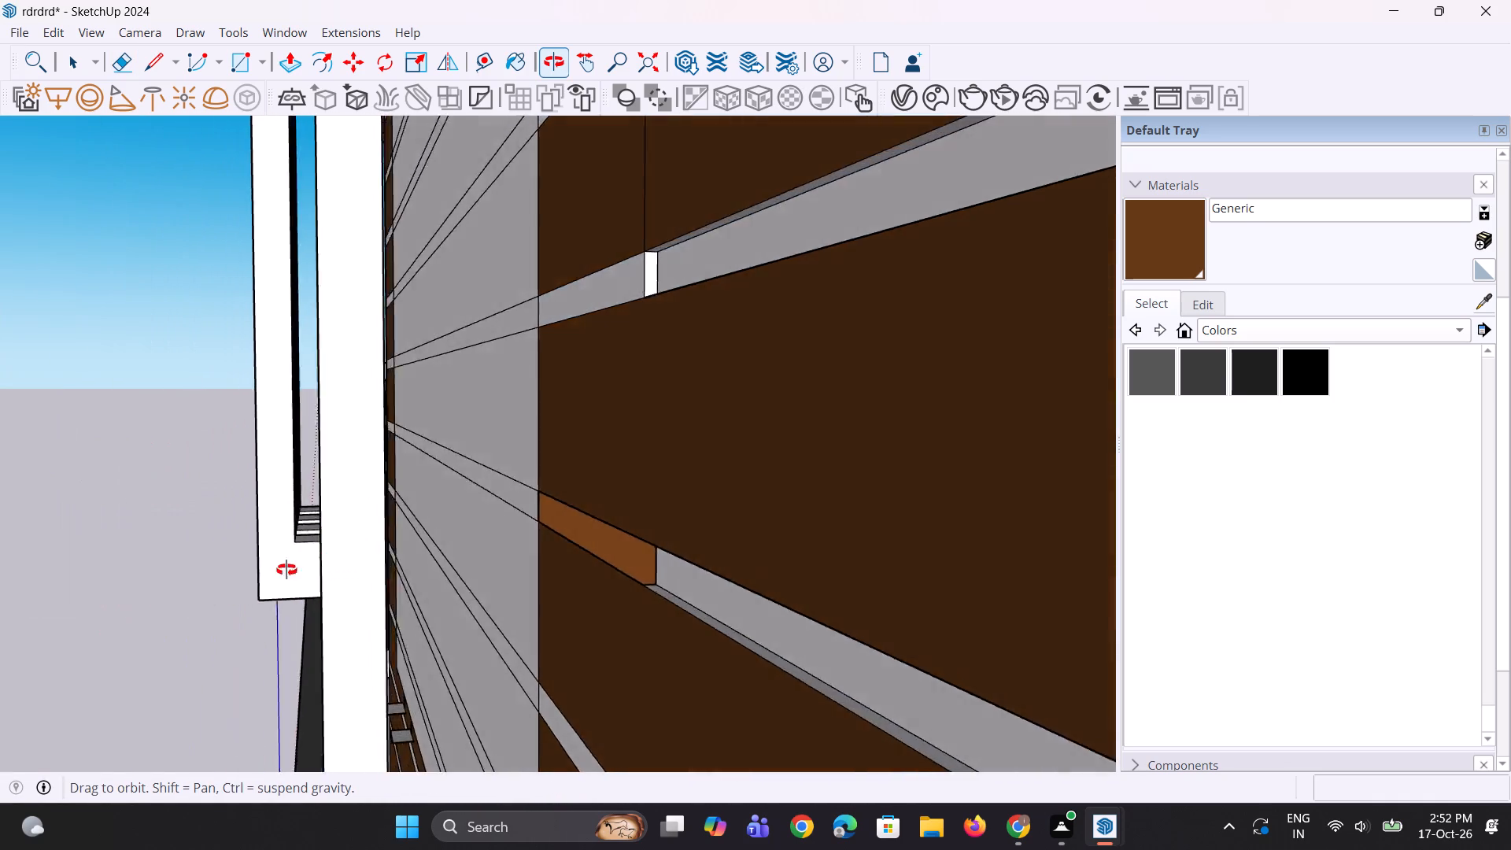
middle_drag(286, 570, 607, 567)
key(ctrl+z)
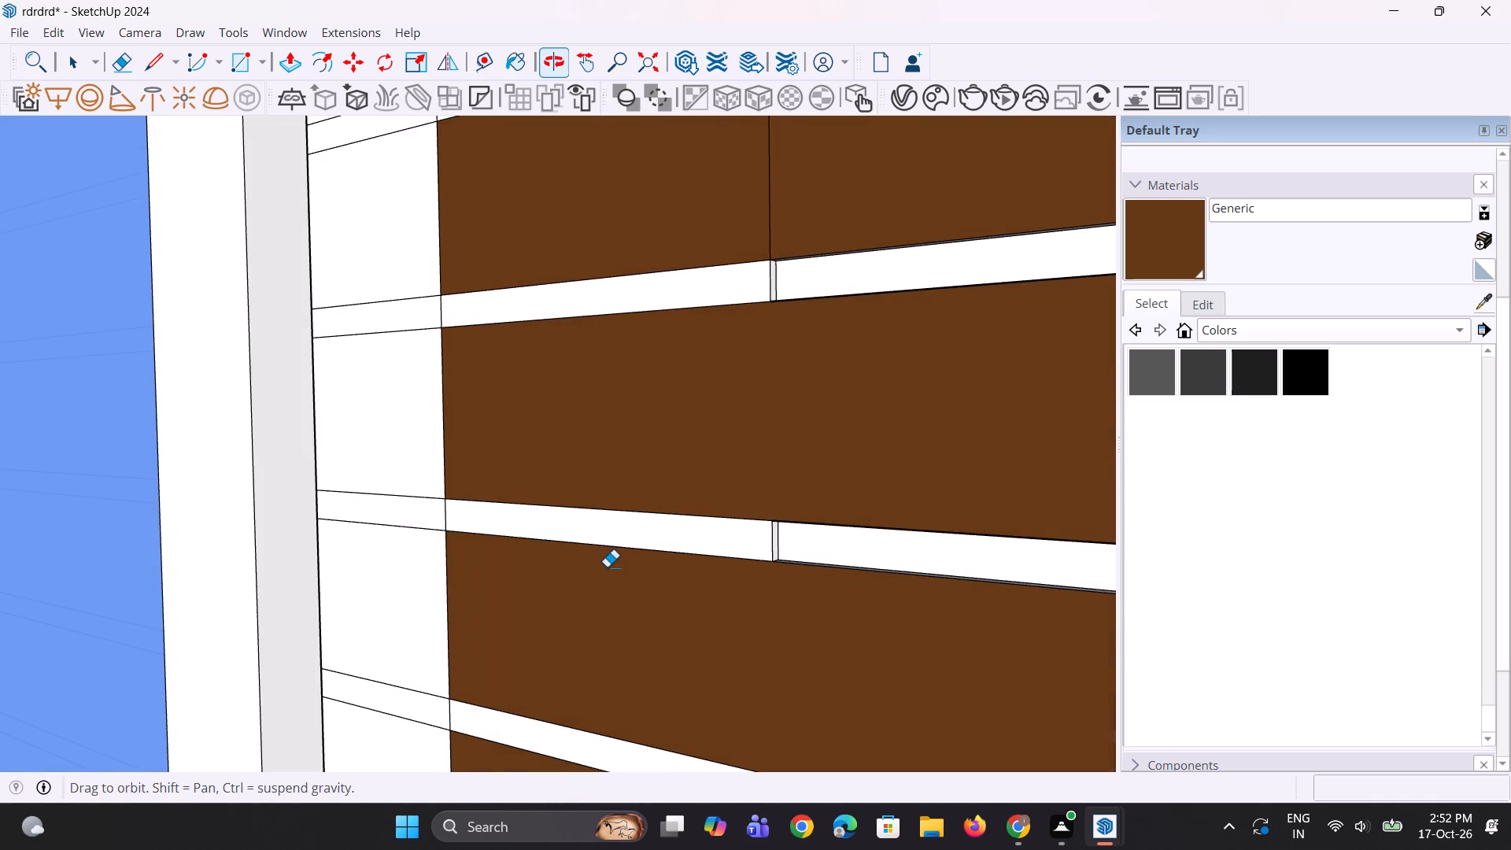
Push the raised white gap segment beside the upper window back about 5/16", level with the rest of its gap.
scroll(655, 580, down, 5)
scroll(745, 566, up, 4)
key(p)
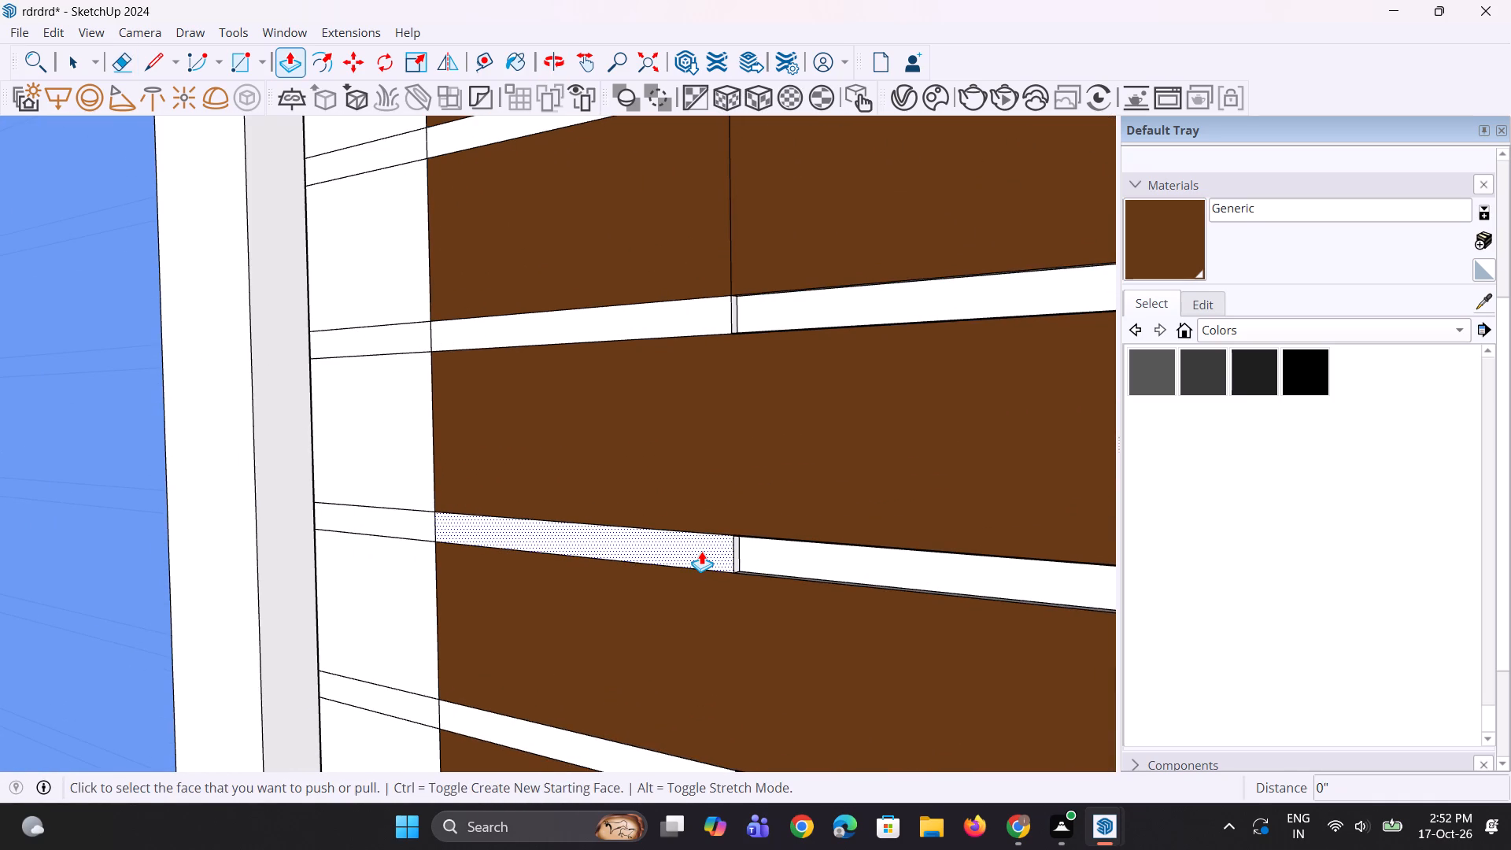
click(701, 551)
click(763, 553)
middle_drag(689, 571, 772, 571)
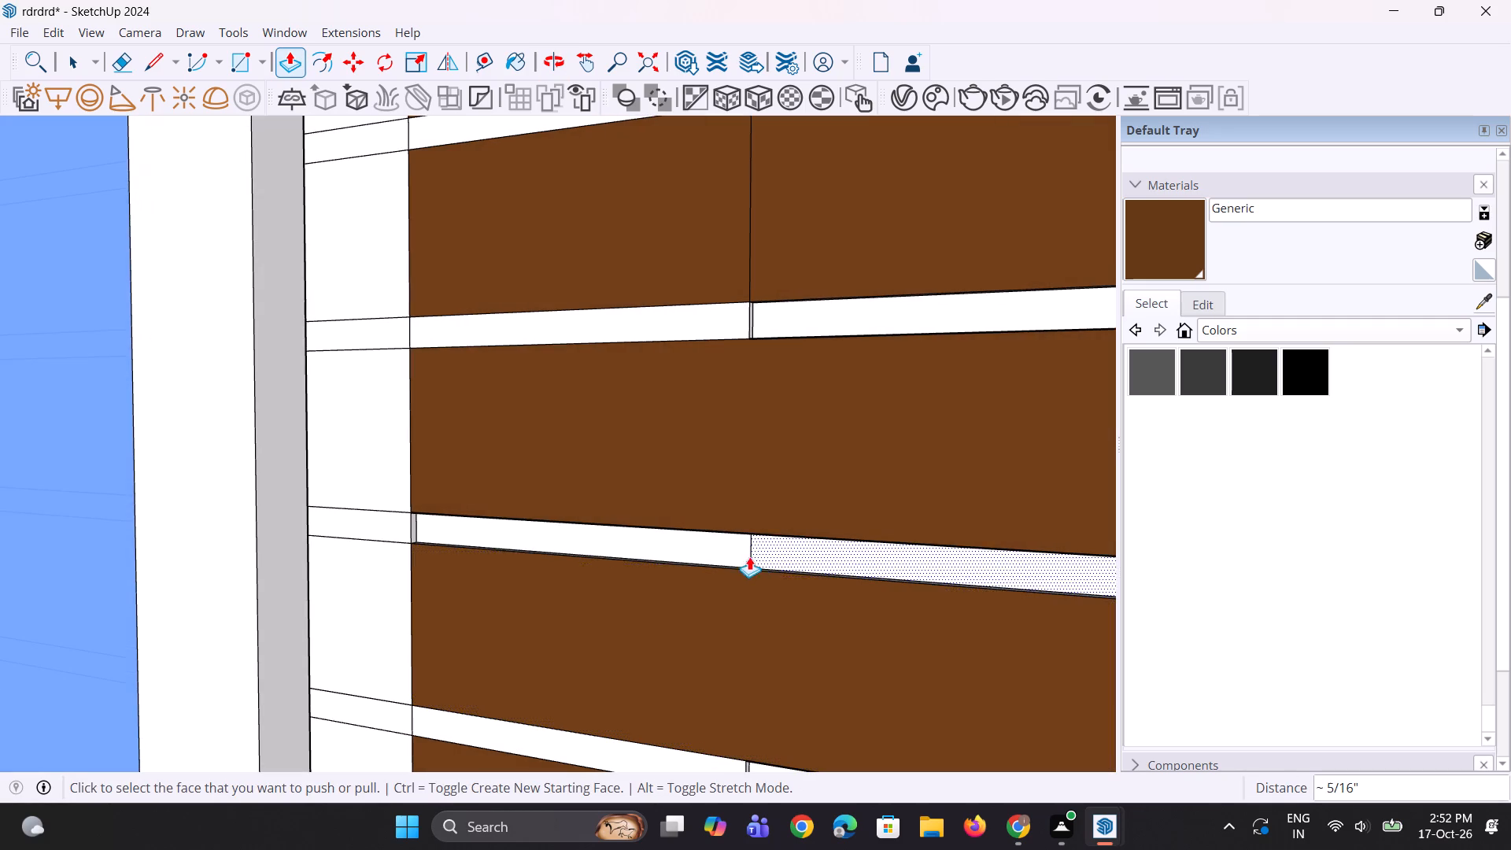
Repeat the 5/16" push on the neighbouring raised white gap segments above and below the first one.
double_click(715, 329)
scroll(684, 487, down, 5)
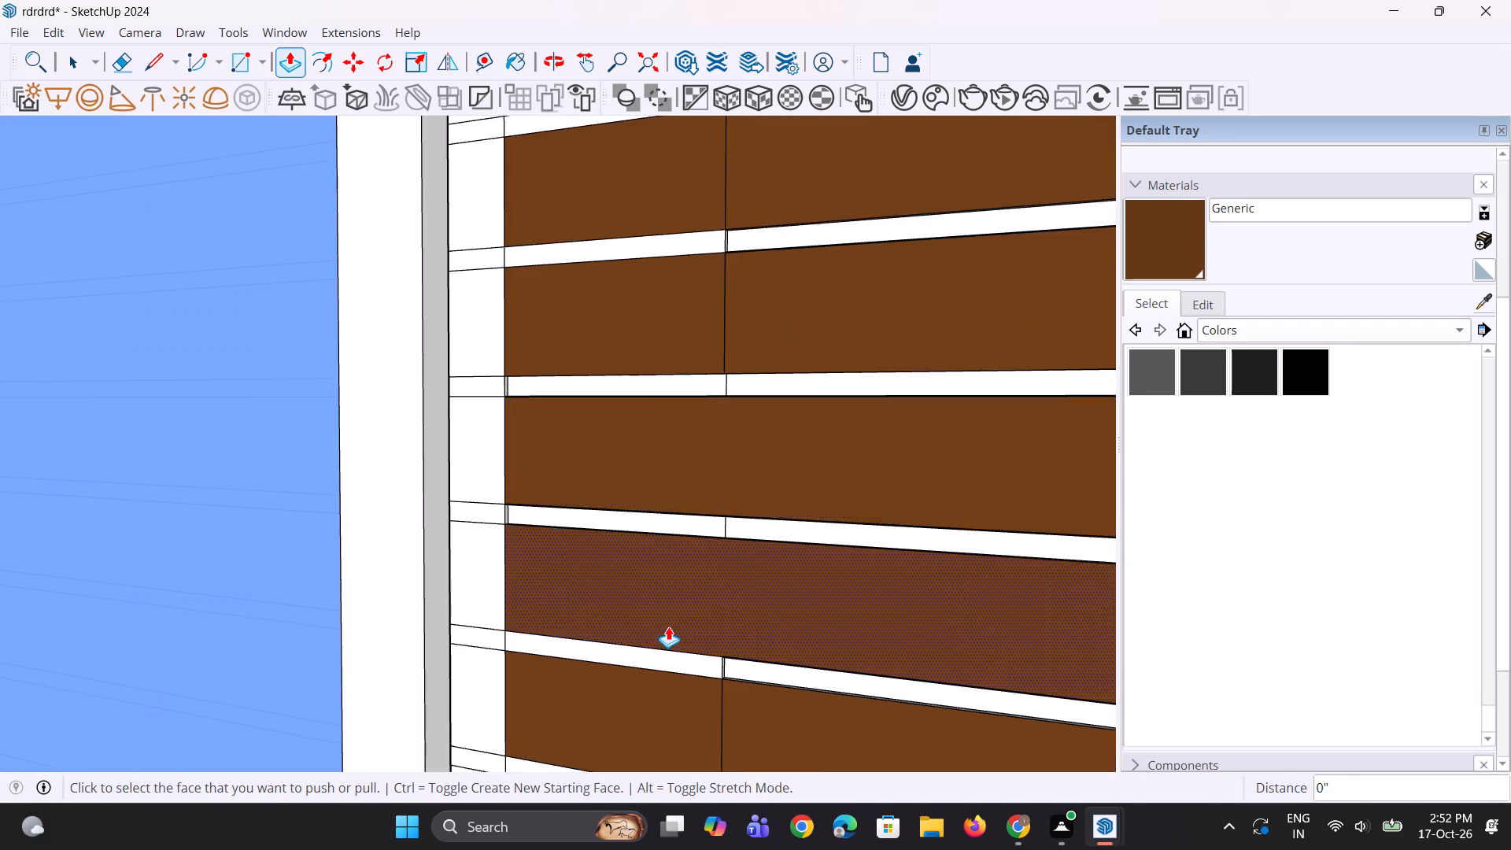
scroll(668, 626, up, 3)
double_click(676, 682)
scroll(680, 682, down, 10)
scroll(714, 547, up, 3)
scroll(688, 402, up, 6)
double_click(662, 433)
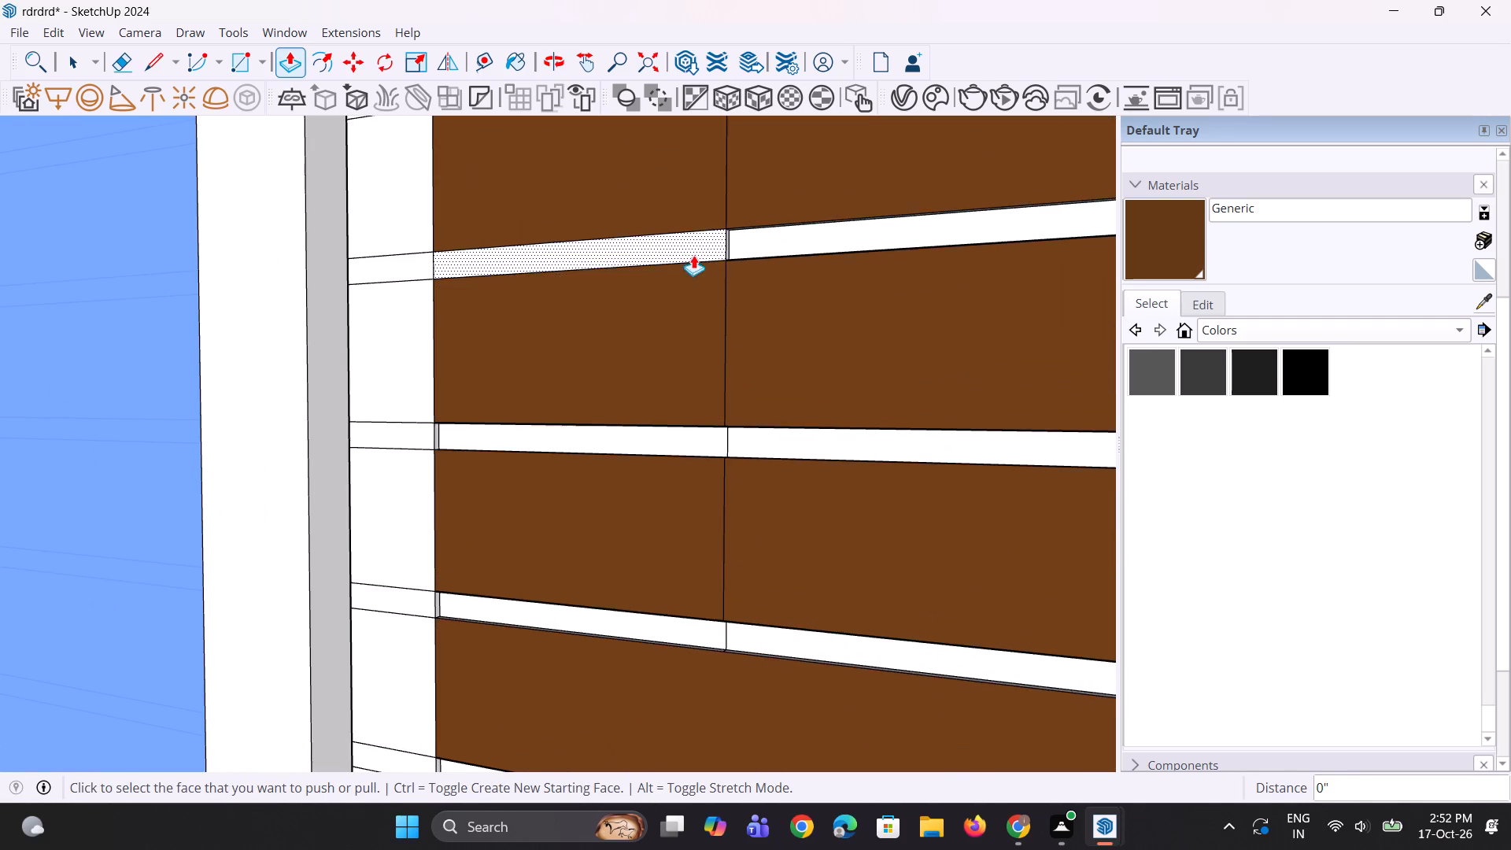
double_click(693, 253)
scroll(652, 575, down, 10)
scroll(667, 407, up, 5)
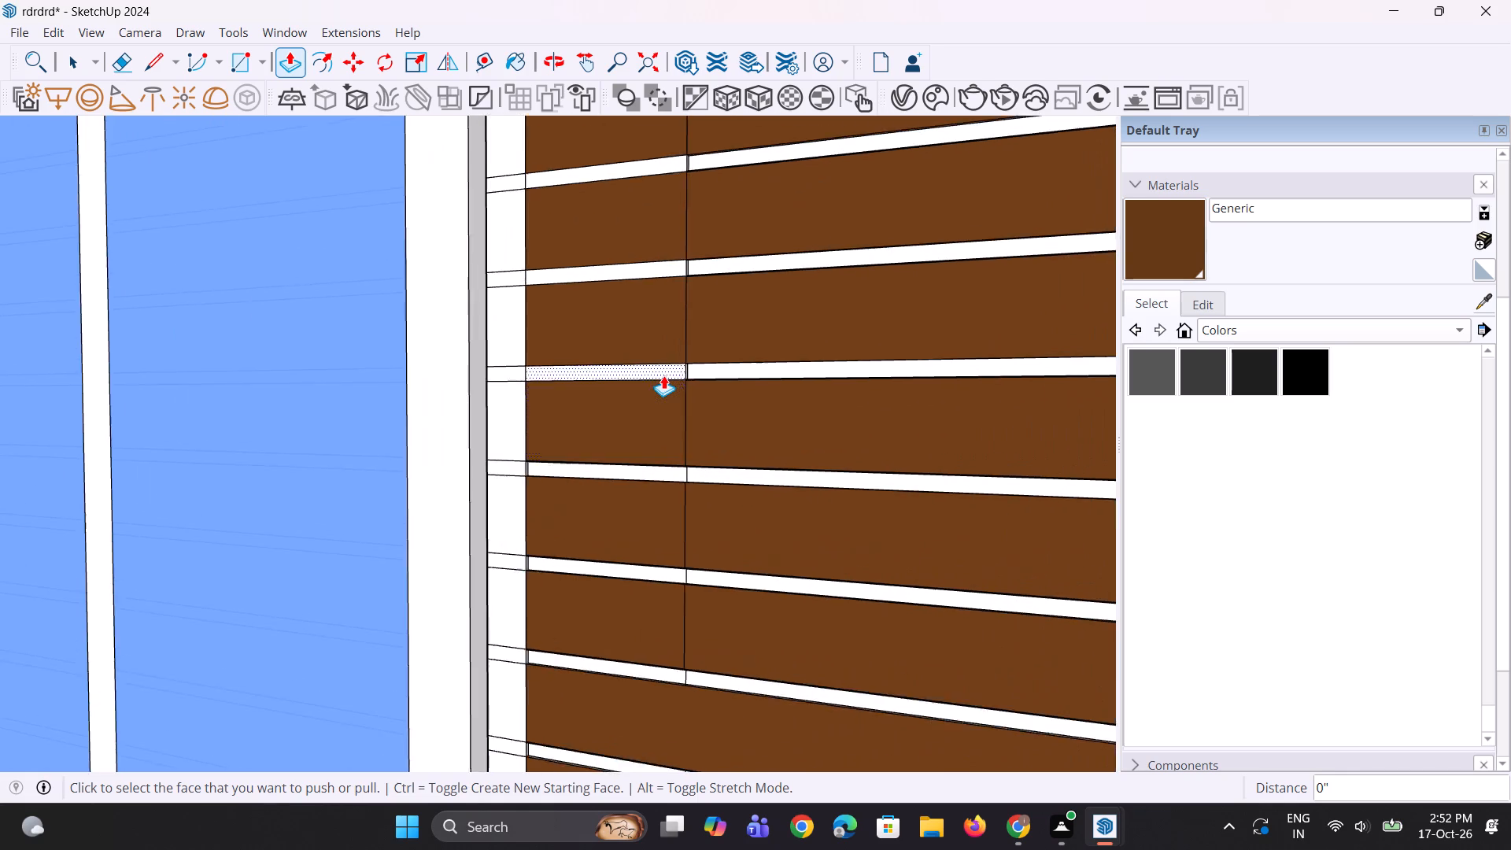
scroll(663, 375, up, 1)
double_click(663, 375)
Repeat the same push on the remaining raised gap segments up to the upper window's top corner.
scroll(562, 83, up, 3)
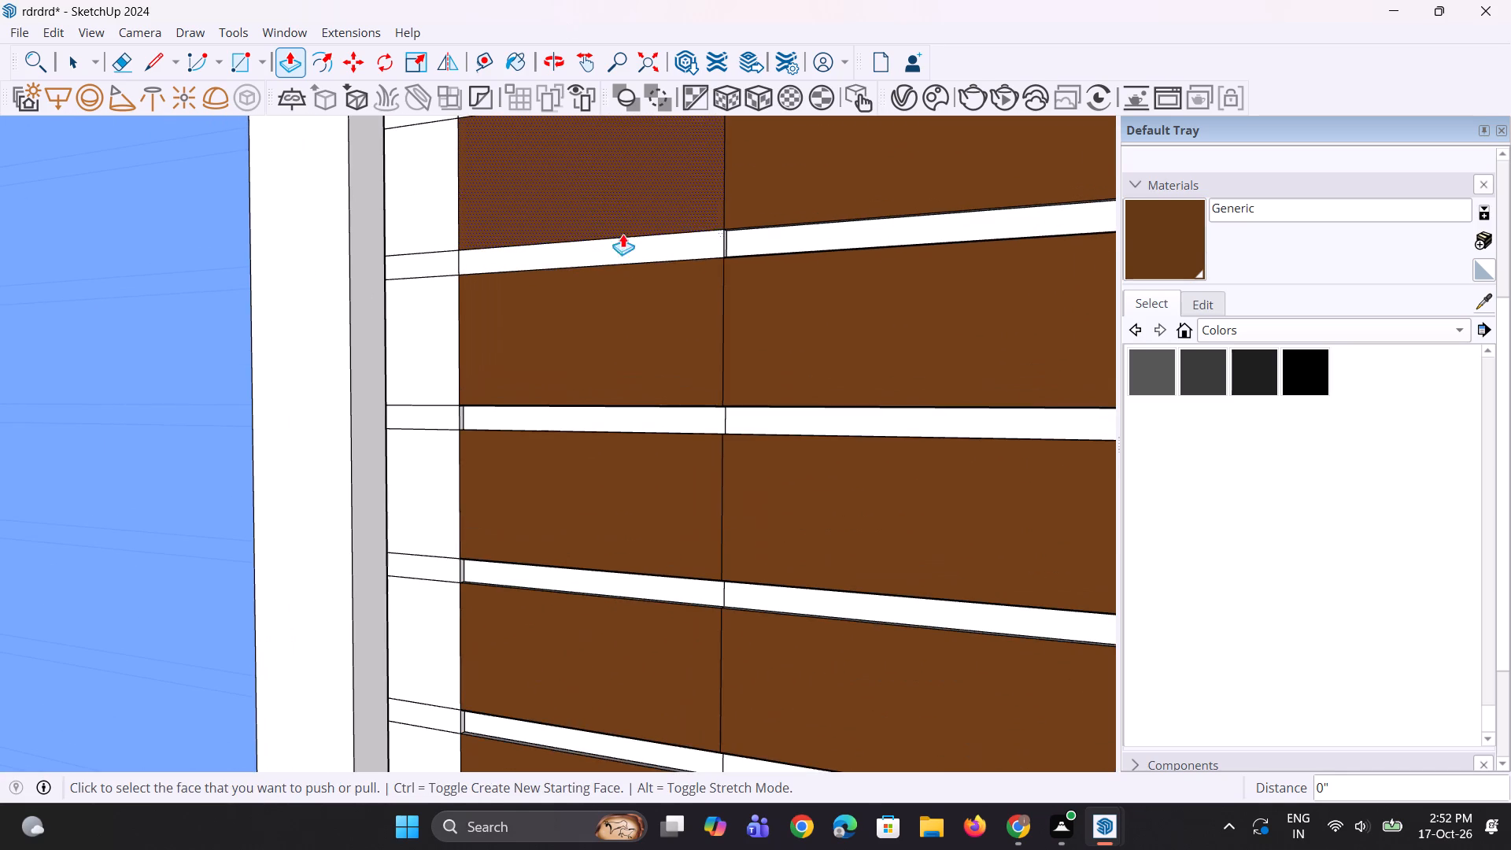
double_click(635, 256)
scroll(531, 408, down, 9)
scroll(610, 217, up, 4)
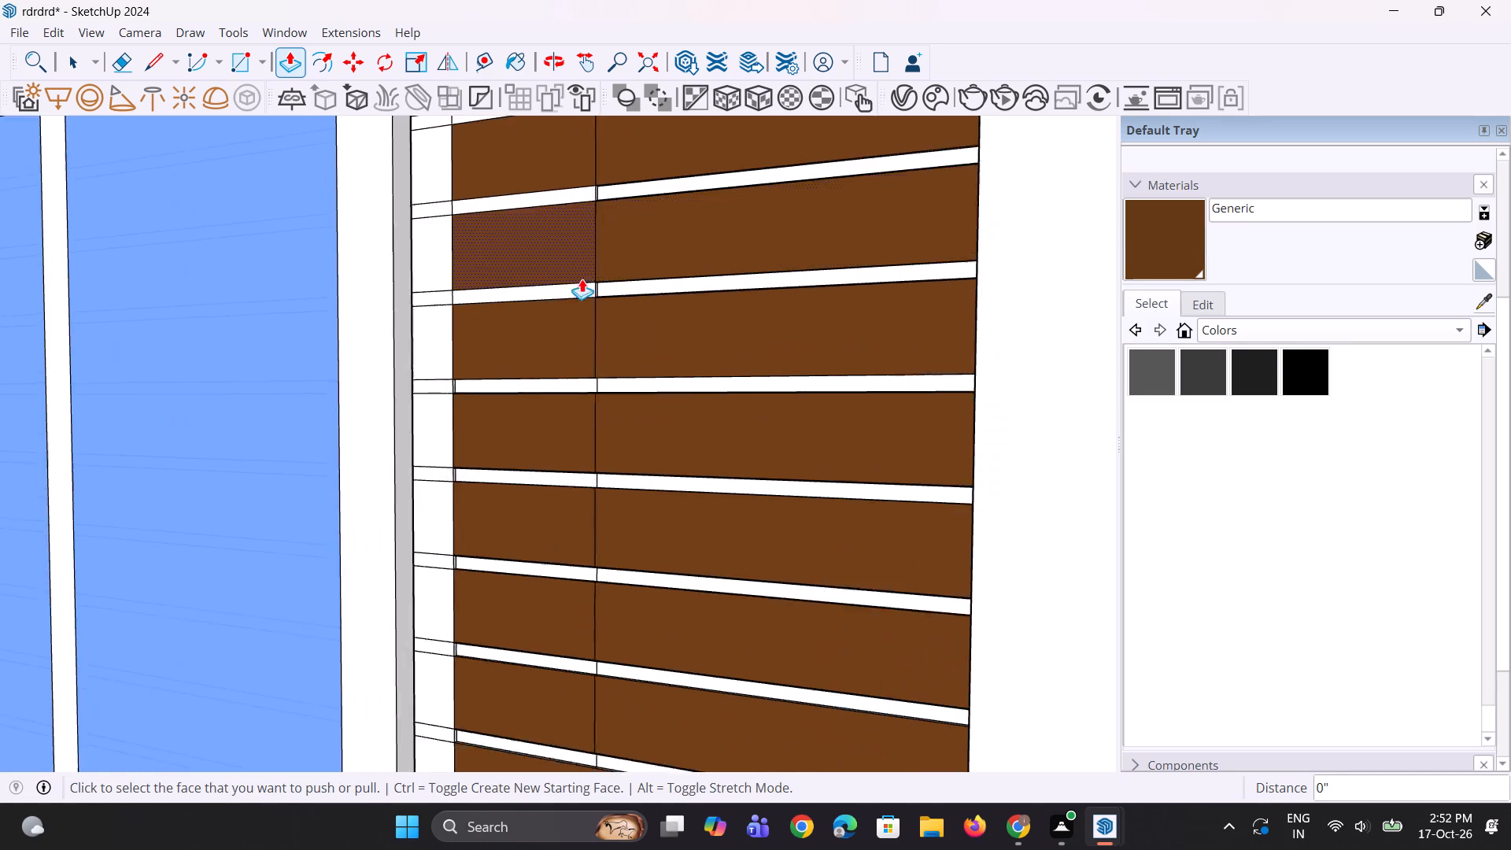
scroll(582, 279, up, 2)
double_click(579, 299)
double_click(589, 166)
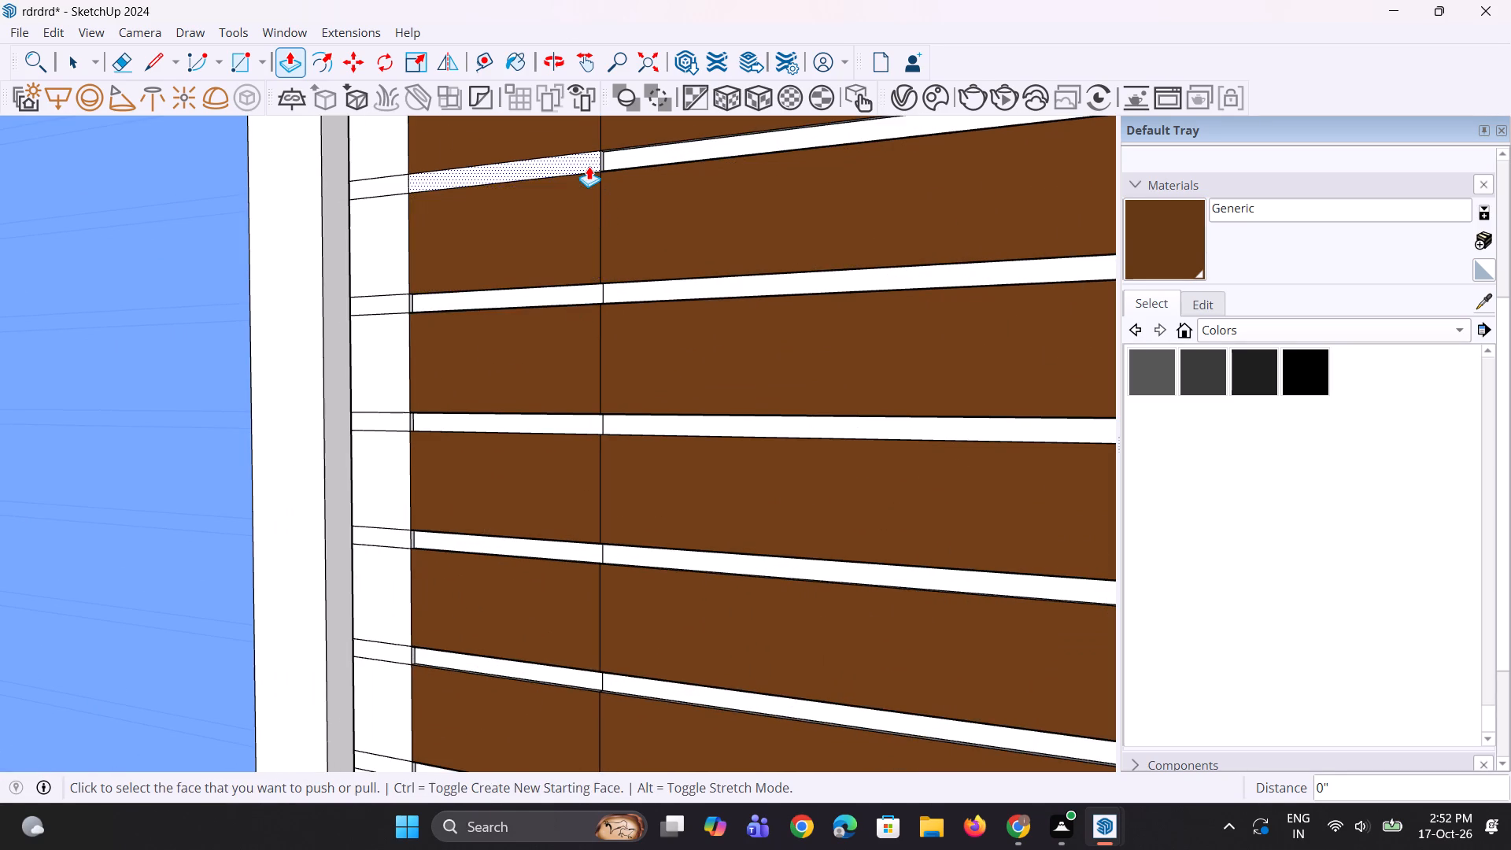
scroll(561, 364, down, 10)
scroll(530, 239, up, 7)
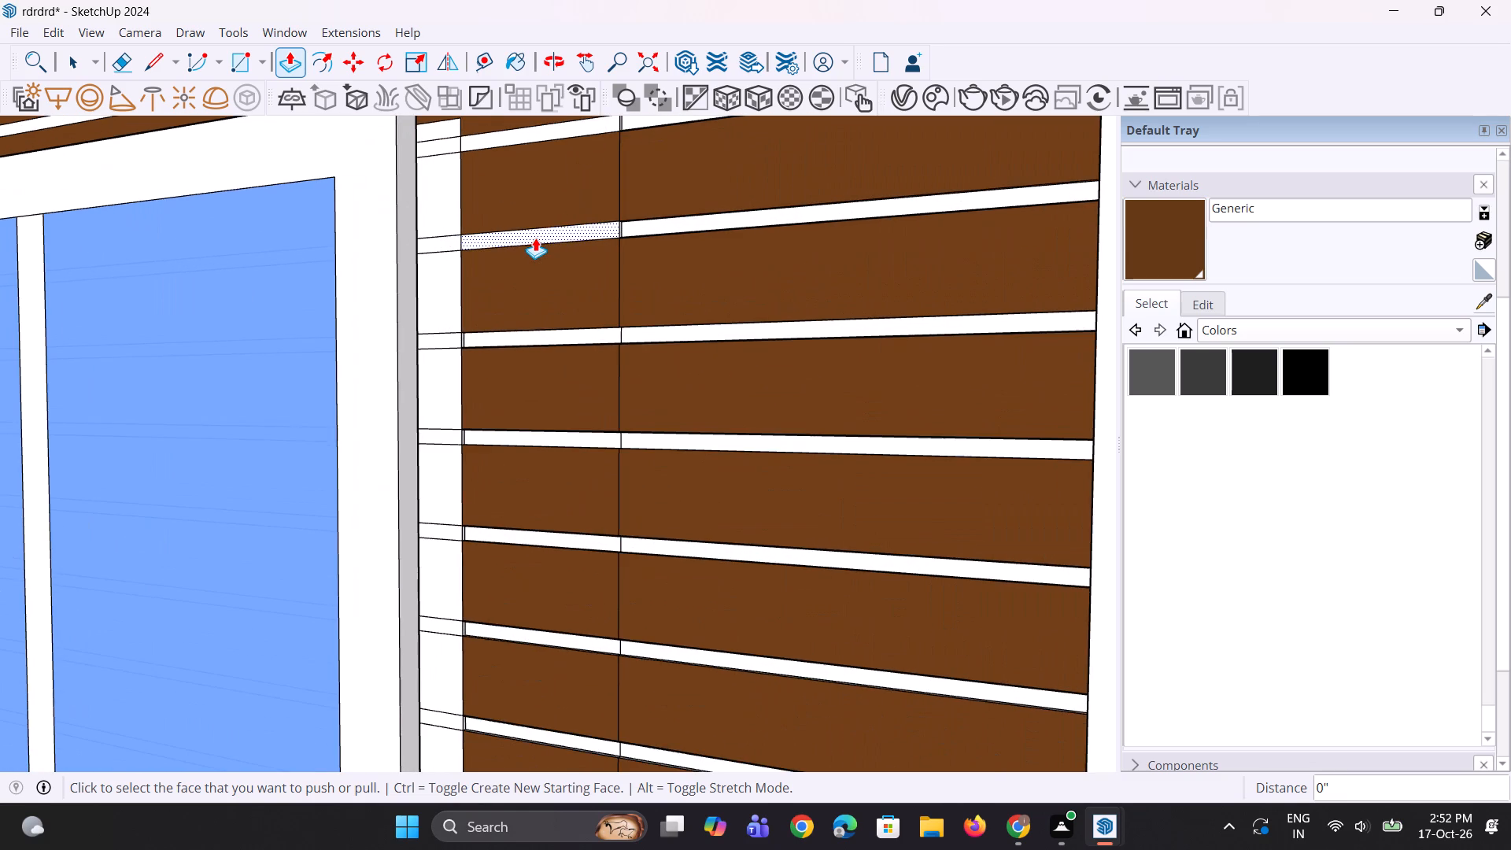
double_click(535, 238)
scroll(503, 352, down, 5)
scroll(519, 213, up, 2)
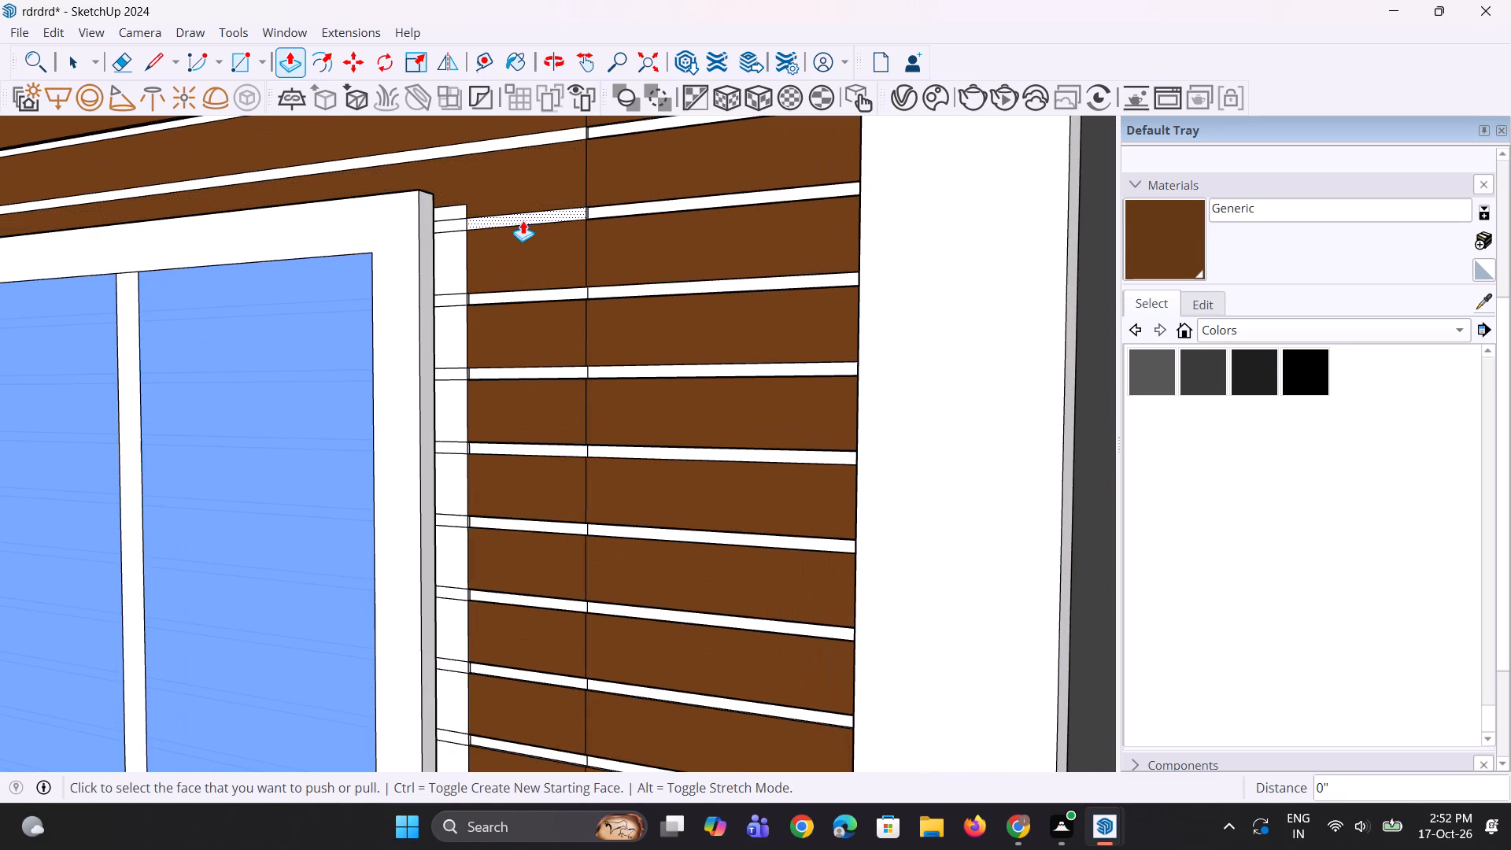
double_click(523, 220)
Push the narrow white gap segments next to the window frame back about 5/16" in the top four gaps.
scroll(482, 233, up, 2)
double_click(448, 219)
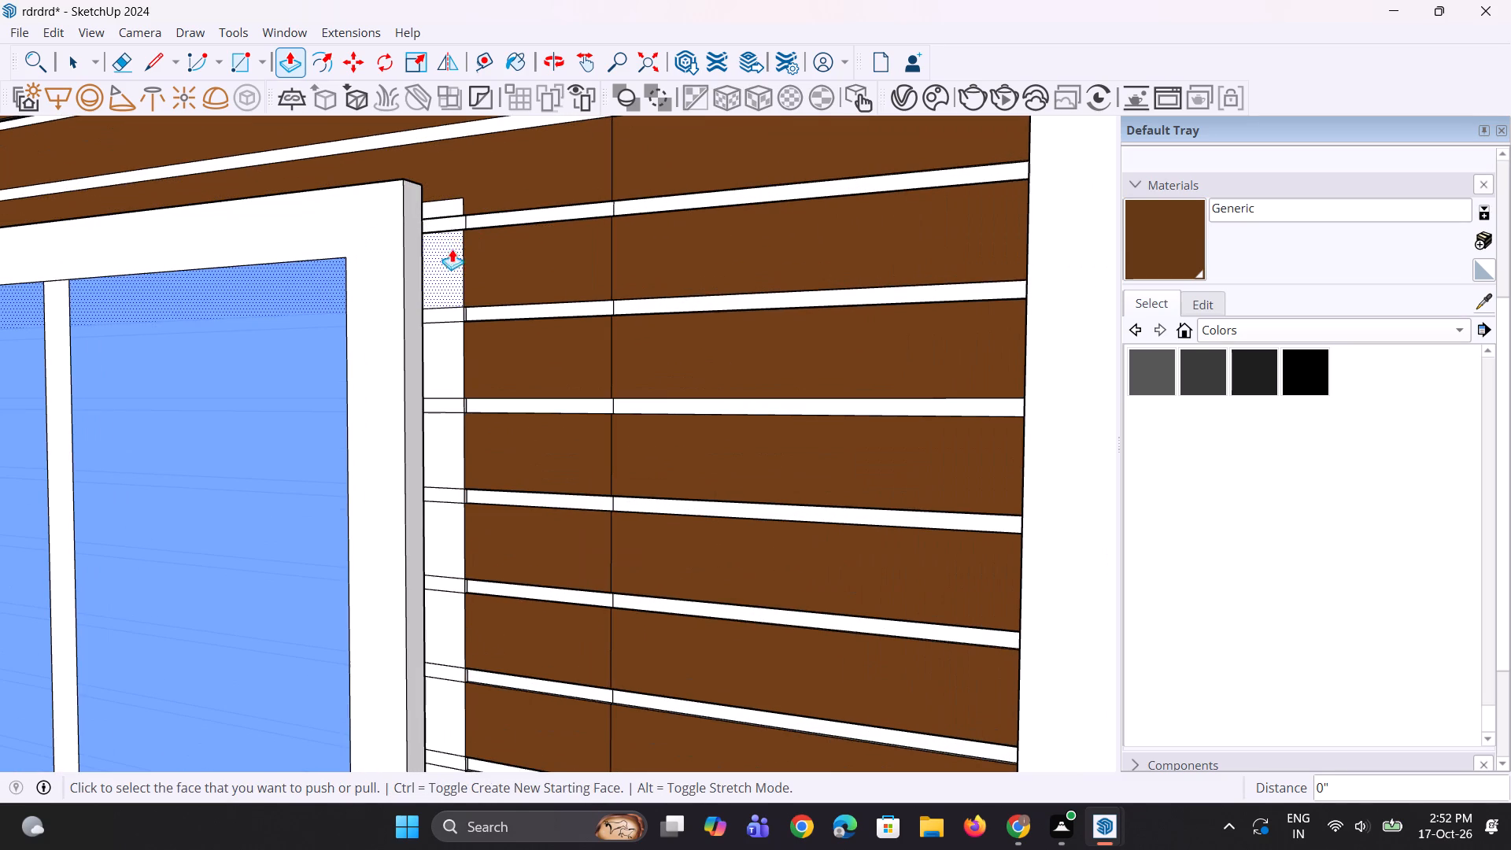
double_click(444, 318)
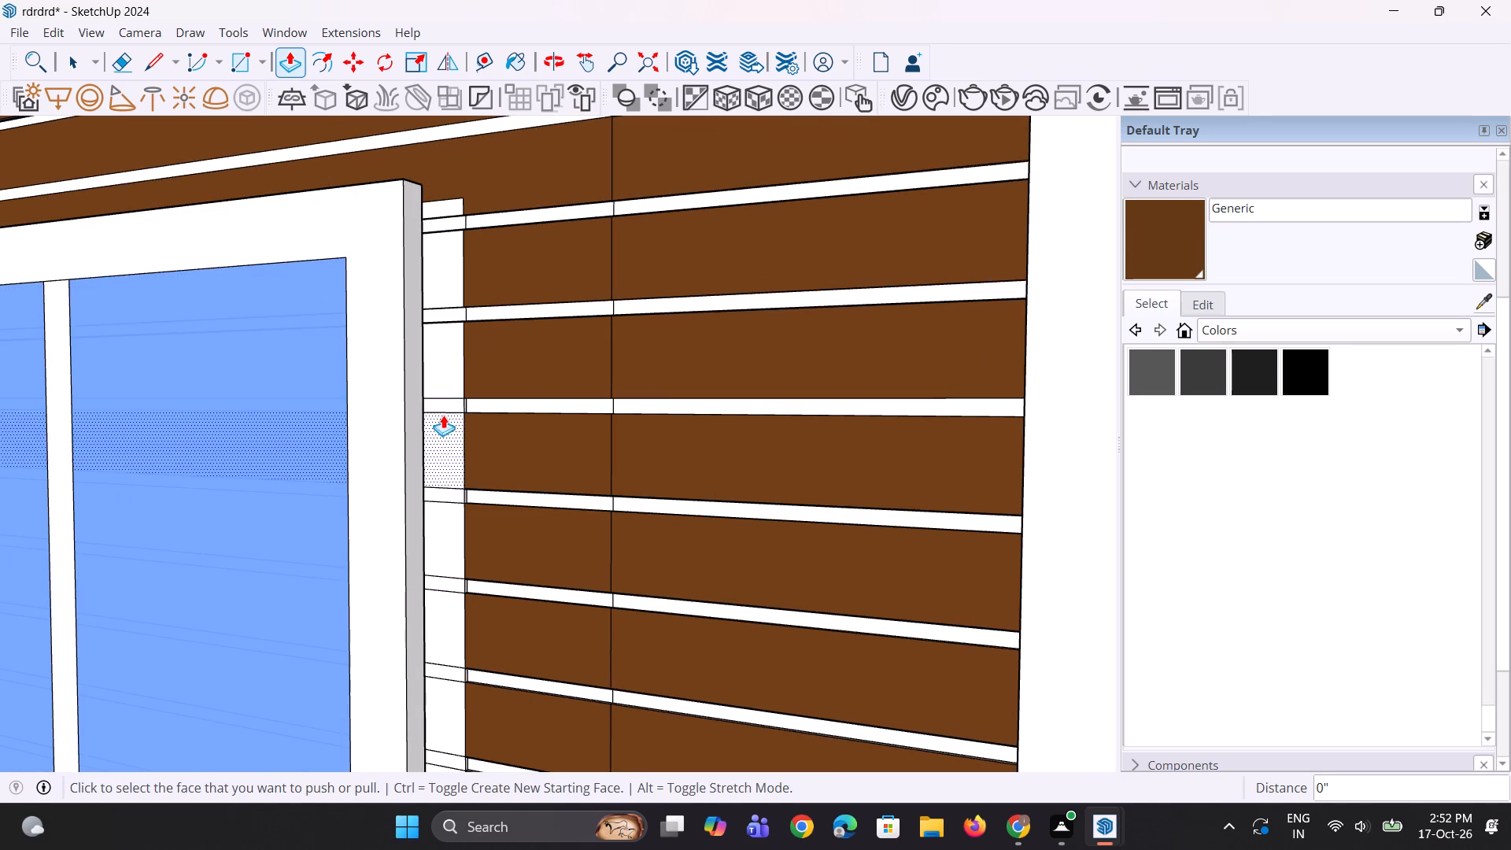
double_click(449, 406)
middle_drag(489, 368, 305, 331)
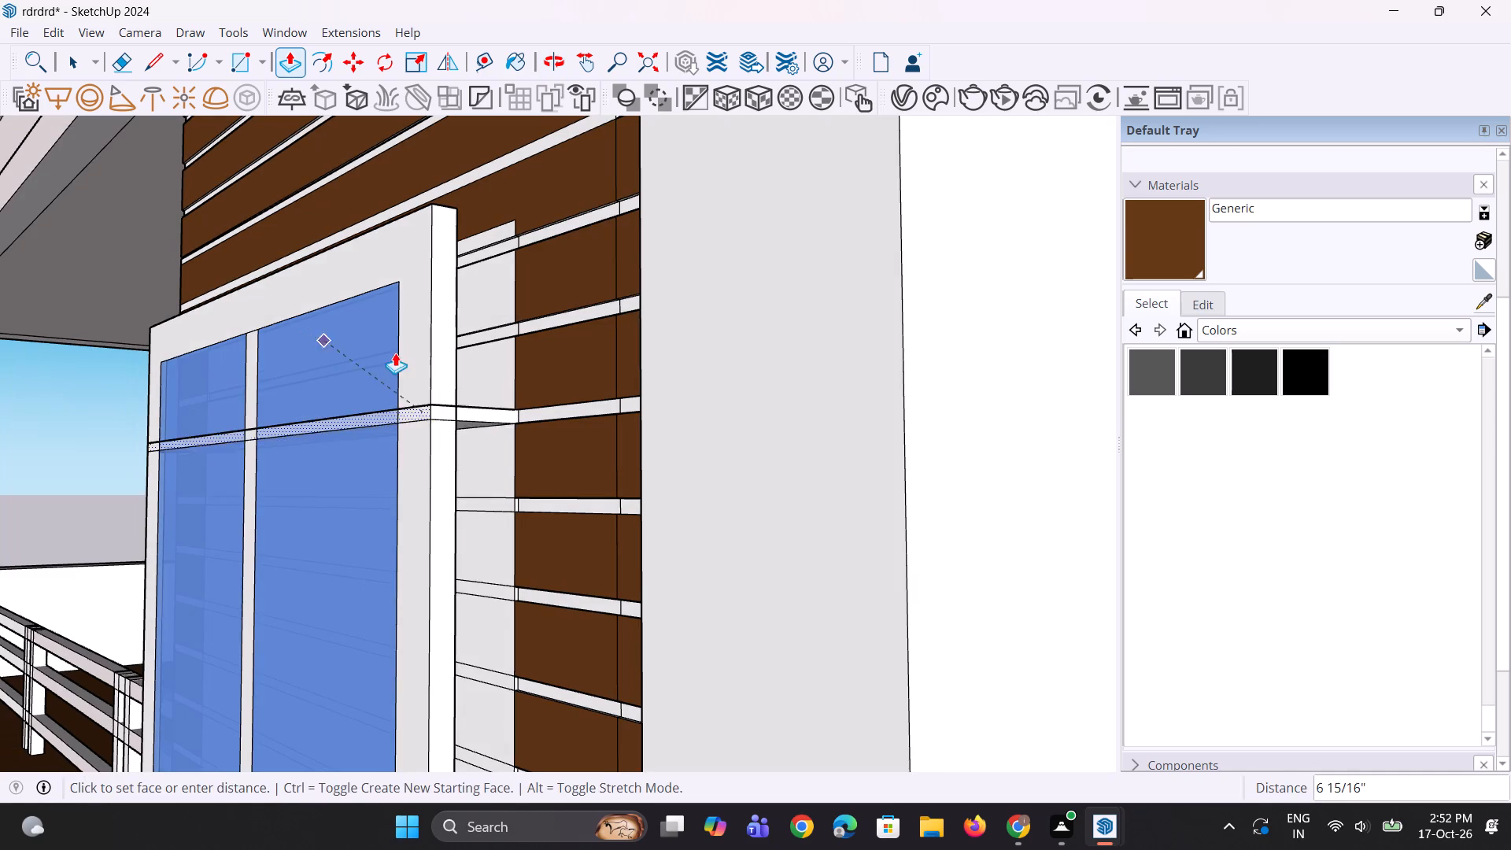
scroll(399, 355, up, 3)
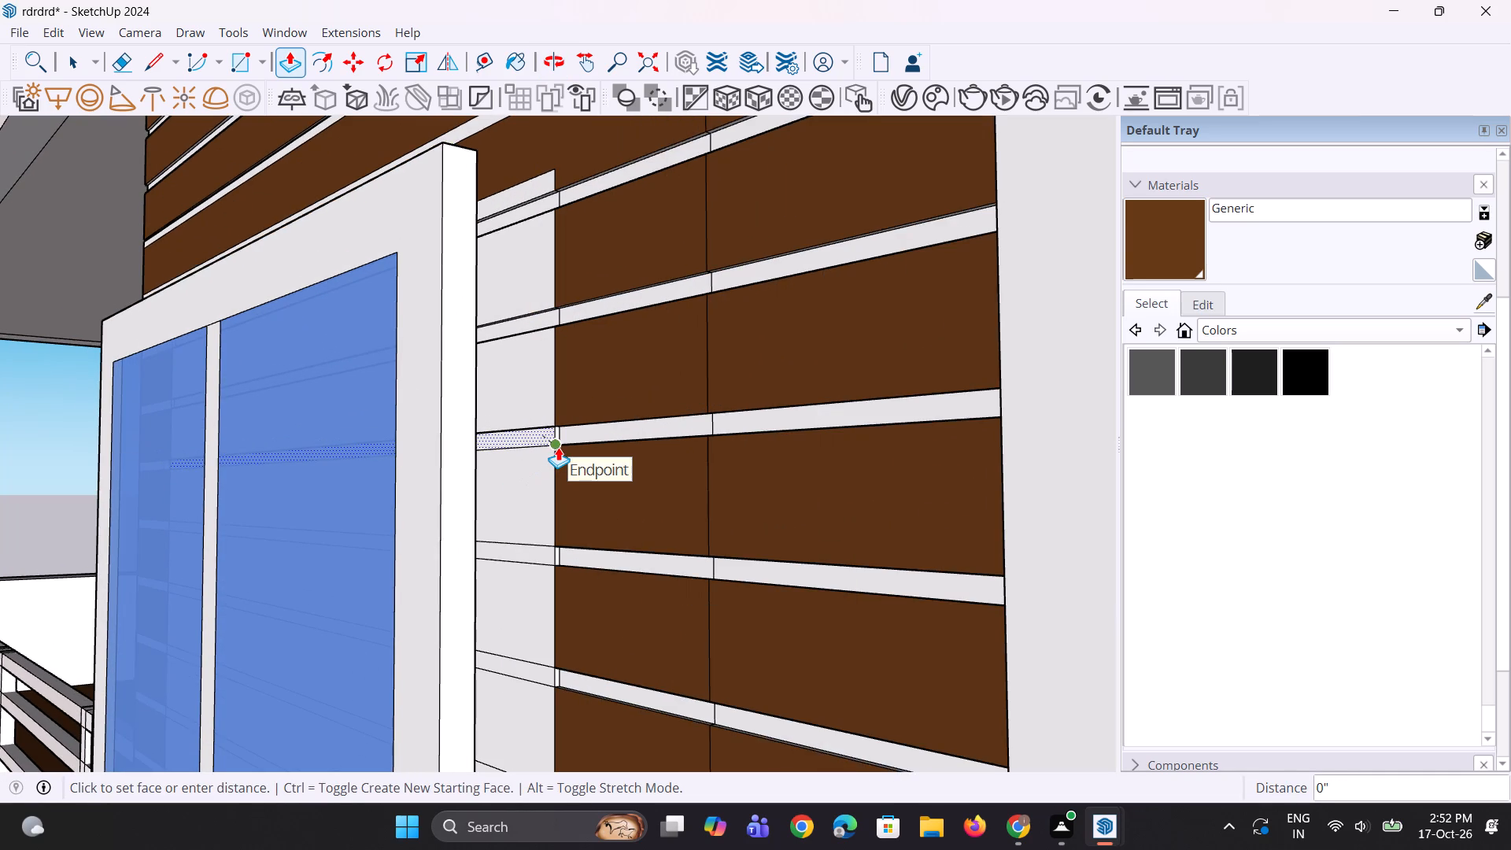
key(Escape)
scroll(558, 441, up, 2)
double_click(545, 431)
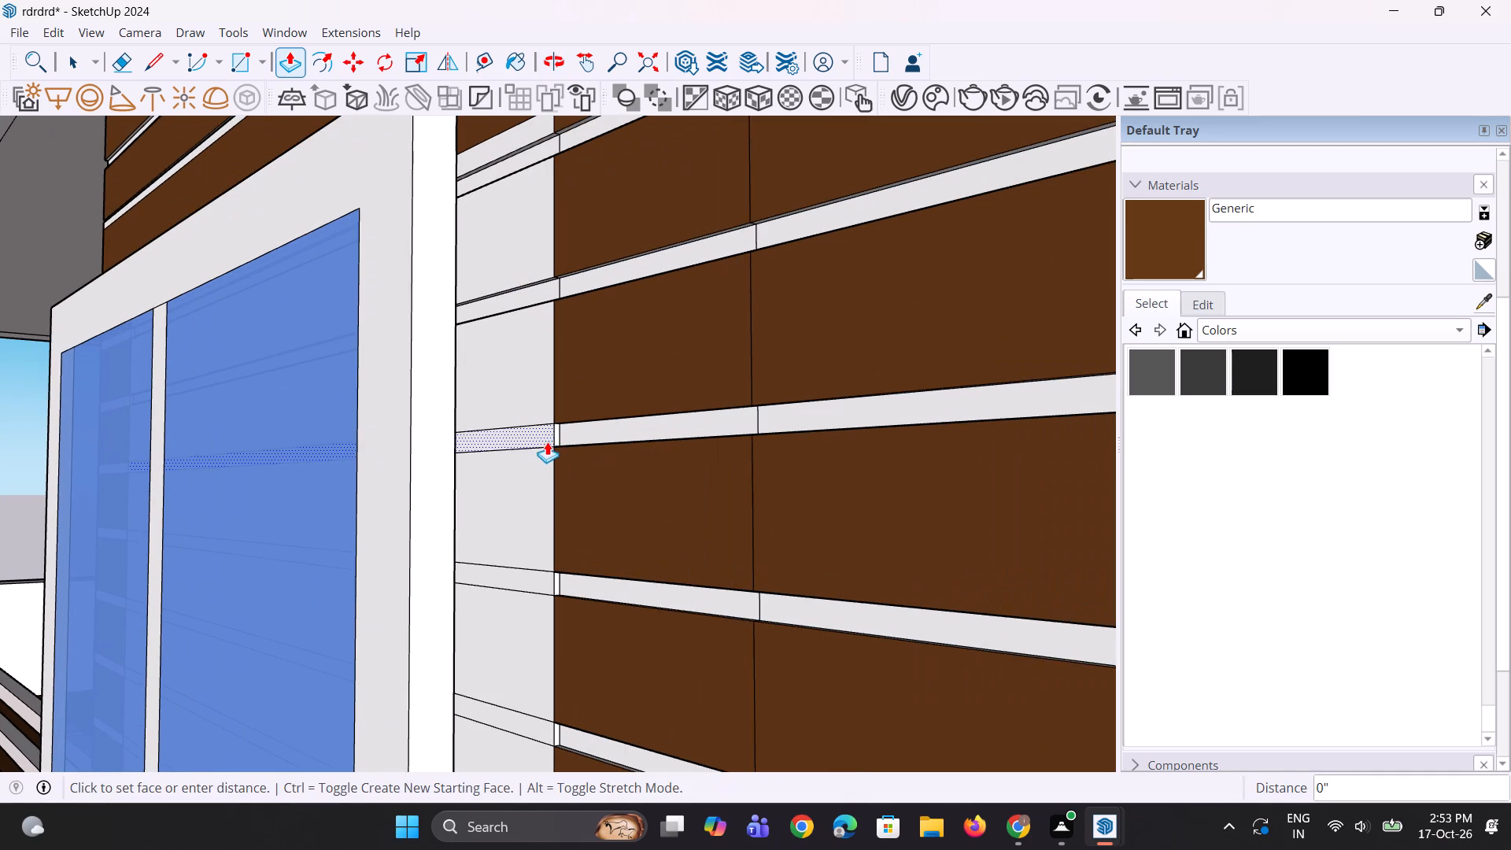
click(570, 429)
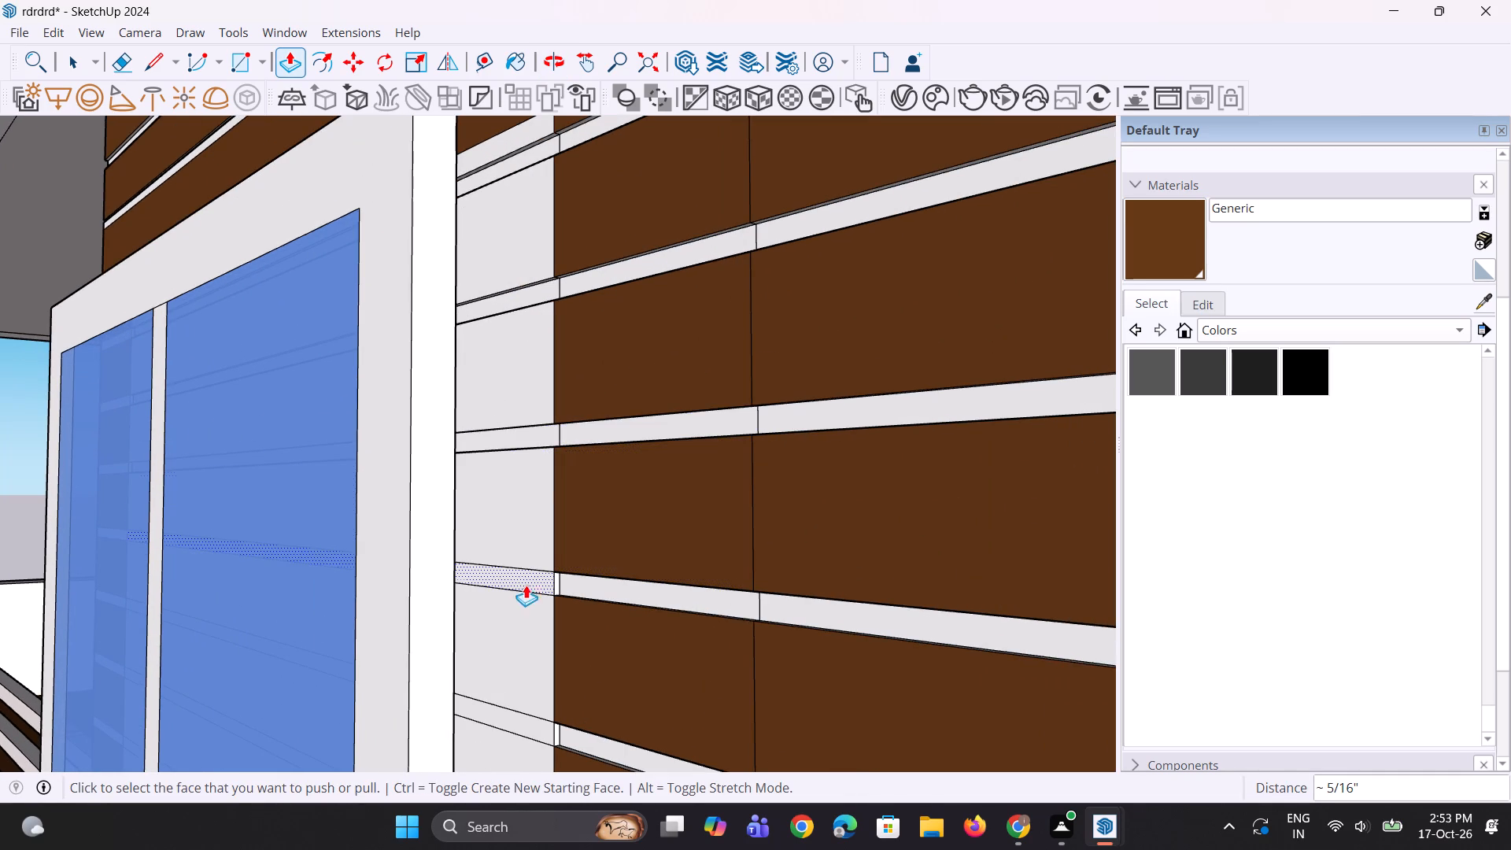
double_click(540, 589)
Erase the vertical seam line left in the recessed white gap beside the window frame.
scroll(581, 424, down, 9)
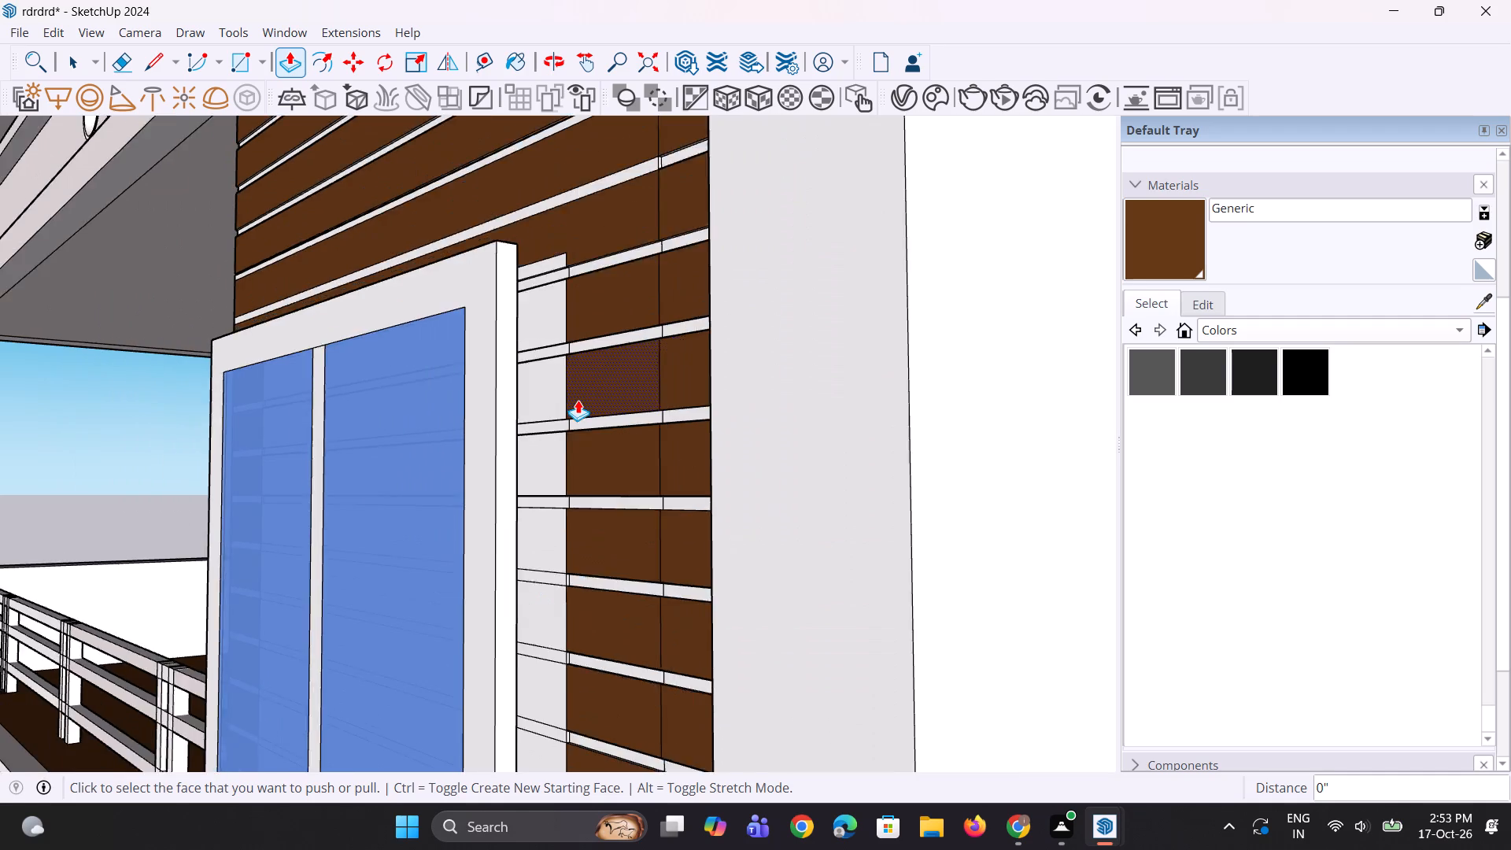
scroll(559, 586, up, 4)
middle_drag(552, 590, 517, 593)
scroll(519, 576, up, 3)
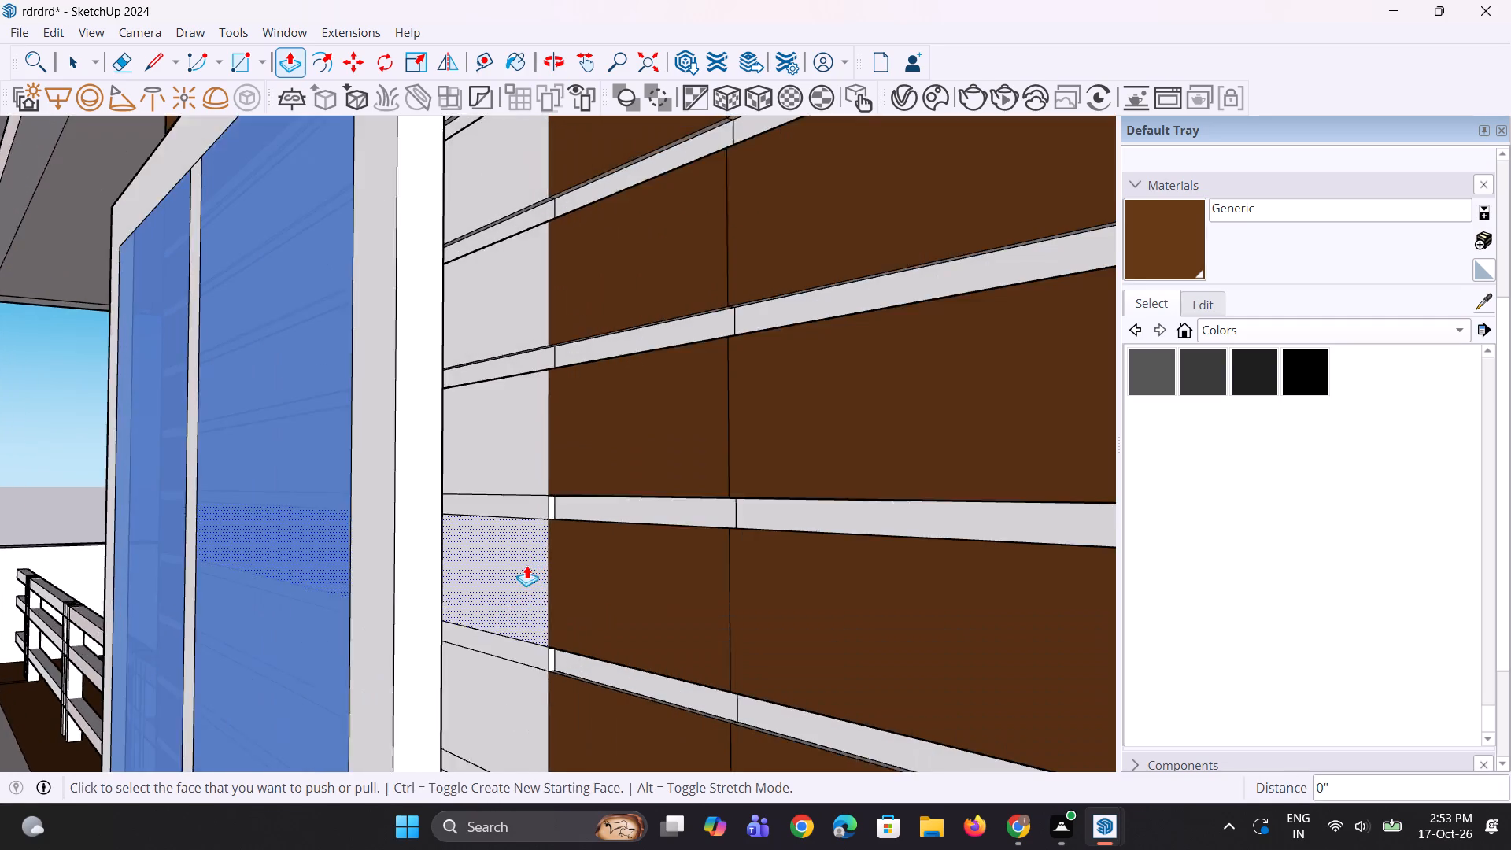
scroll(526, 565, up, 5)
middle_drag(535, 500, 401, 539)
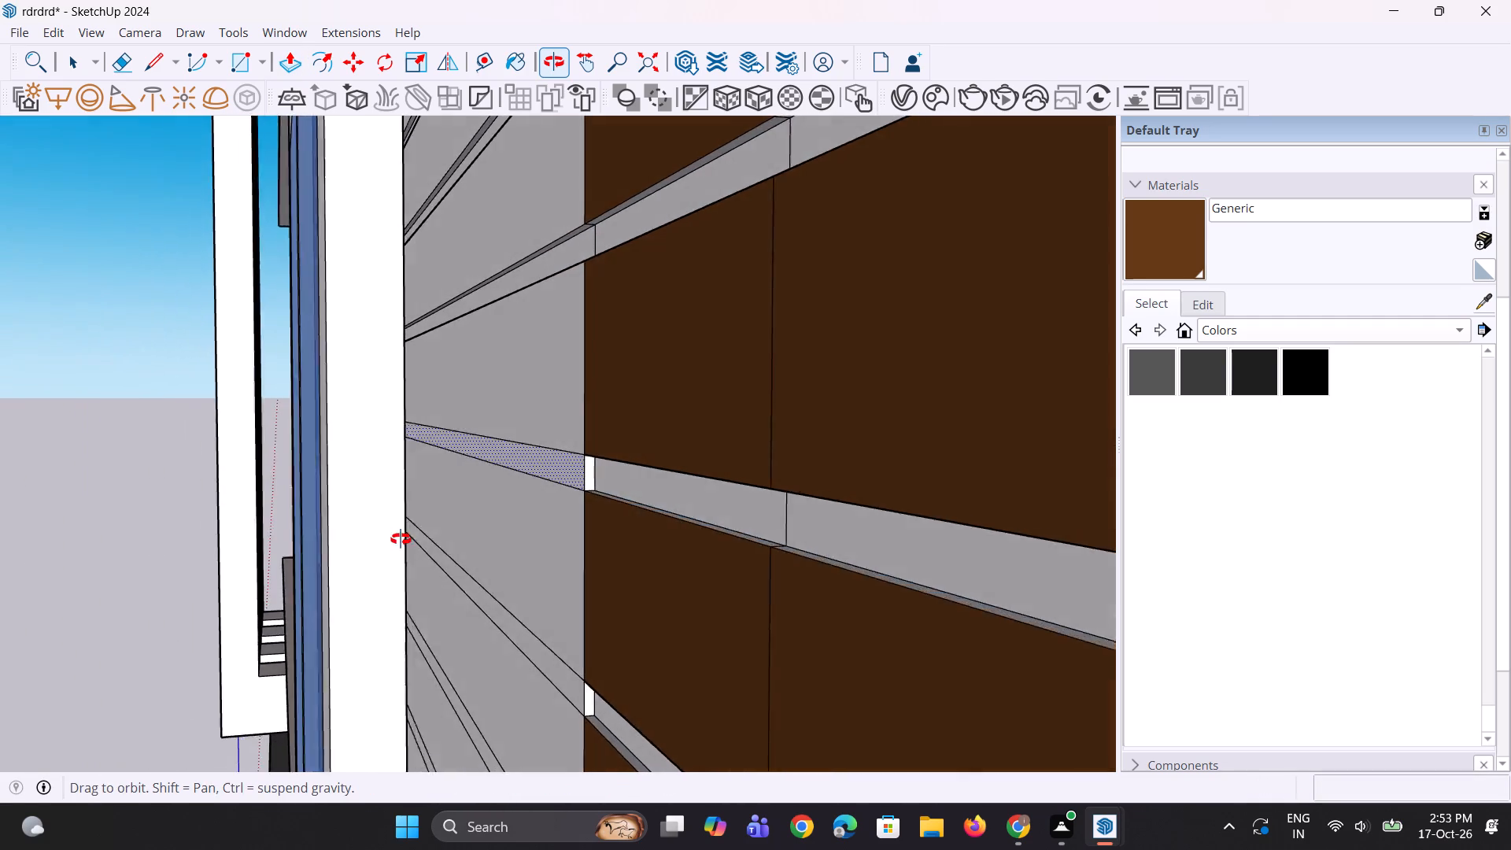
middle_drag(401, 539, 699, 497)
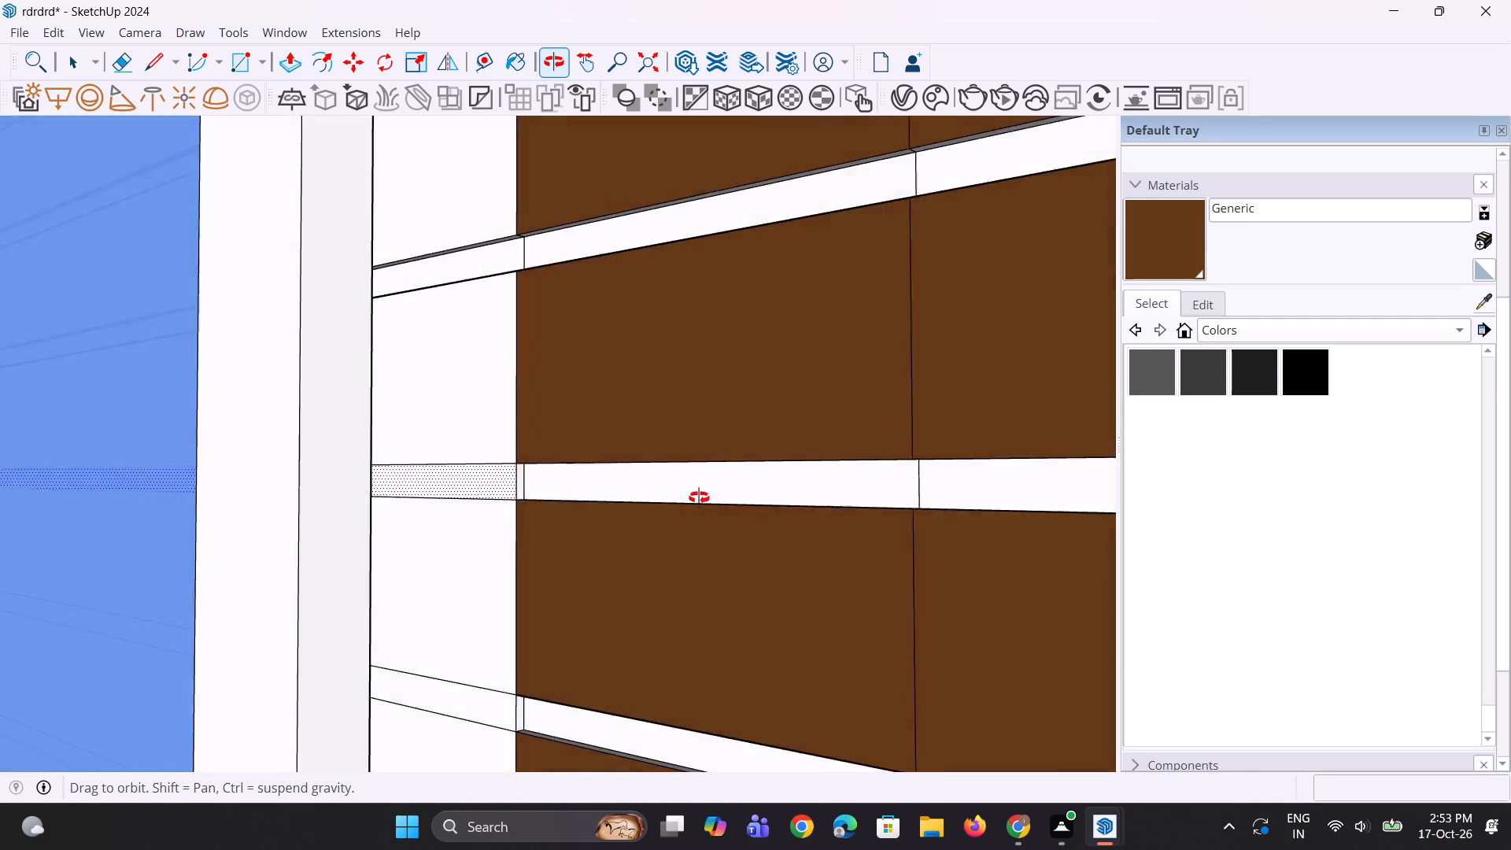
middle_drag(699, 497, 725, 489)
scroll(619, 472, down, 5)
middle_drag(580, 451, 627, 423)
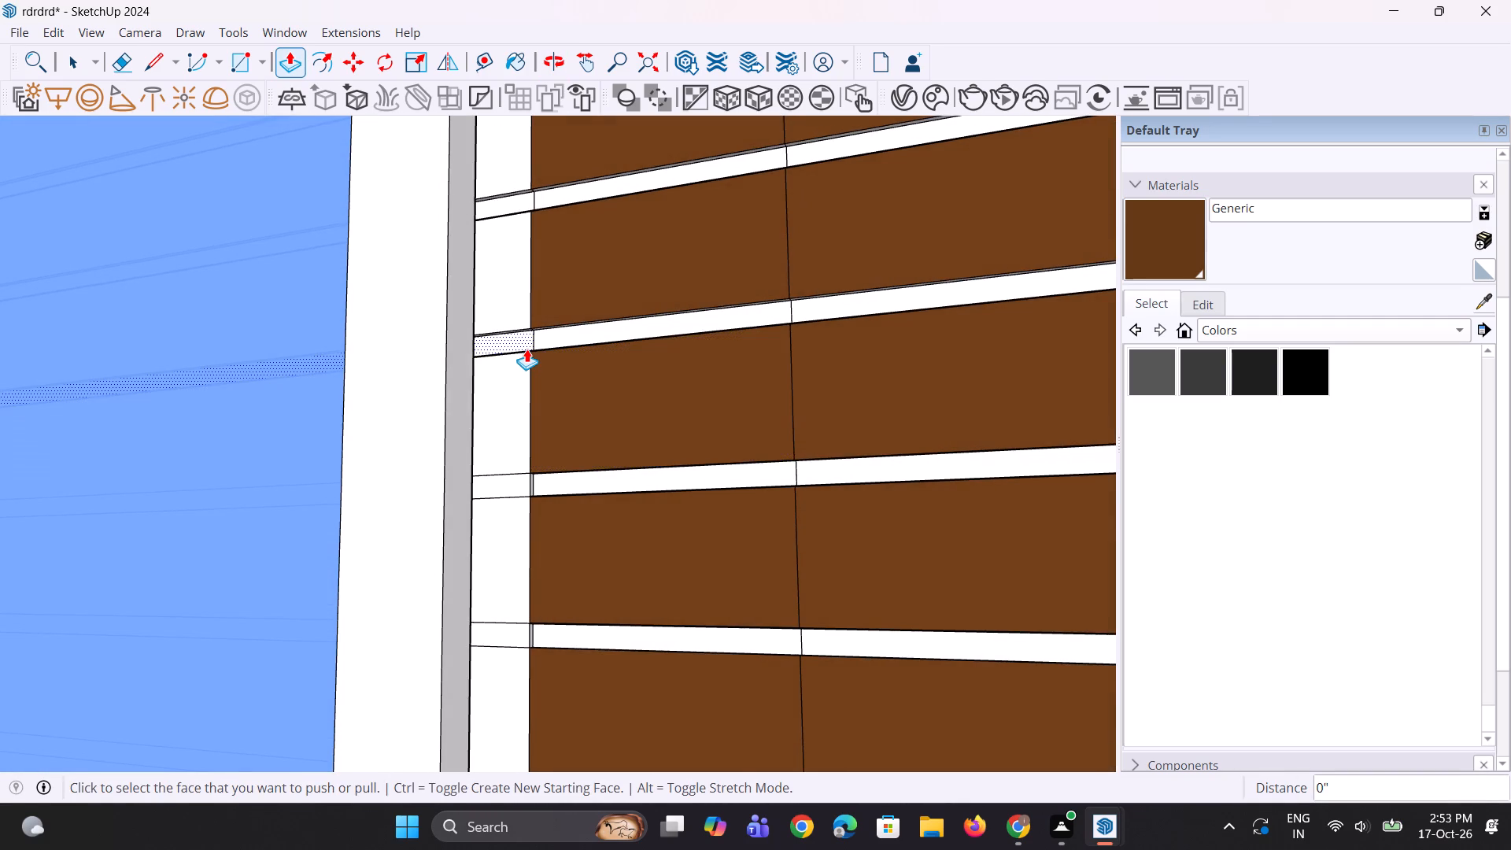
key(e)
scroll(510, 306, up, 4)
click(537, 349)
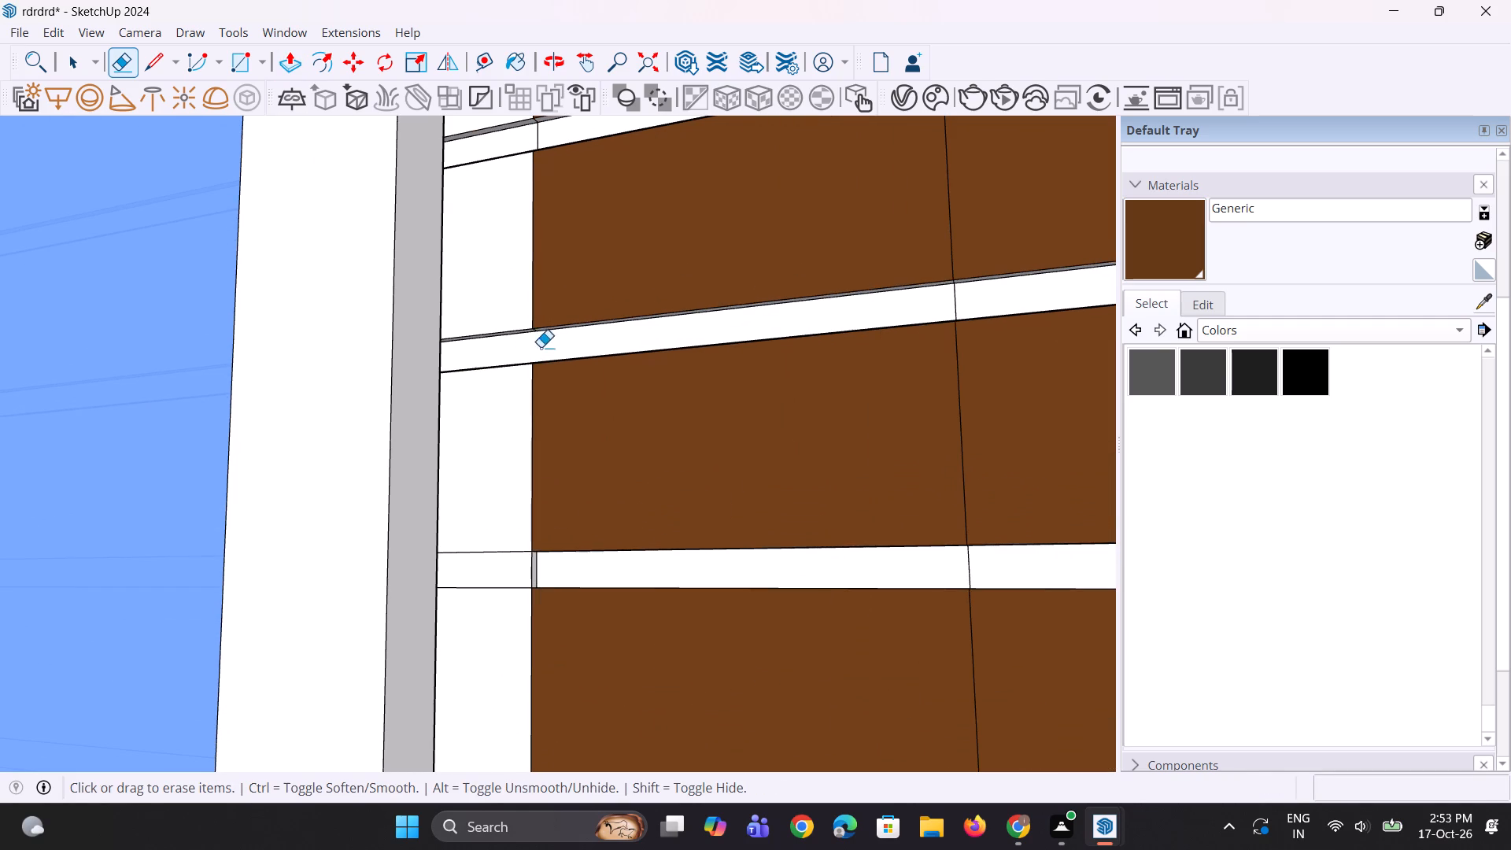
Push the narrow white gap segments beside the window frame back about 5/16" in the next four gaps going down.
key(p)
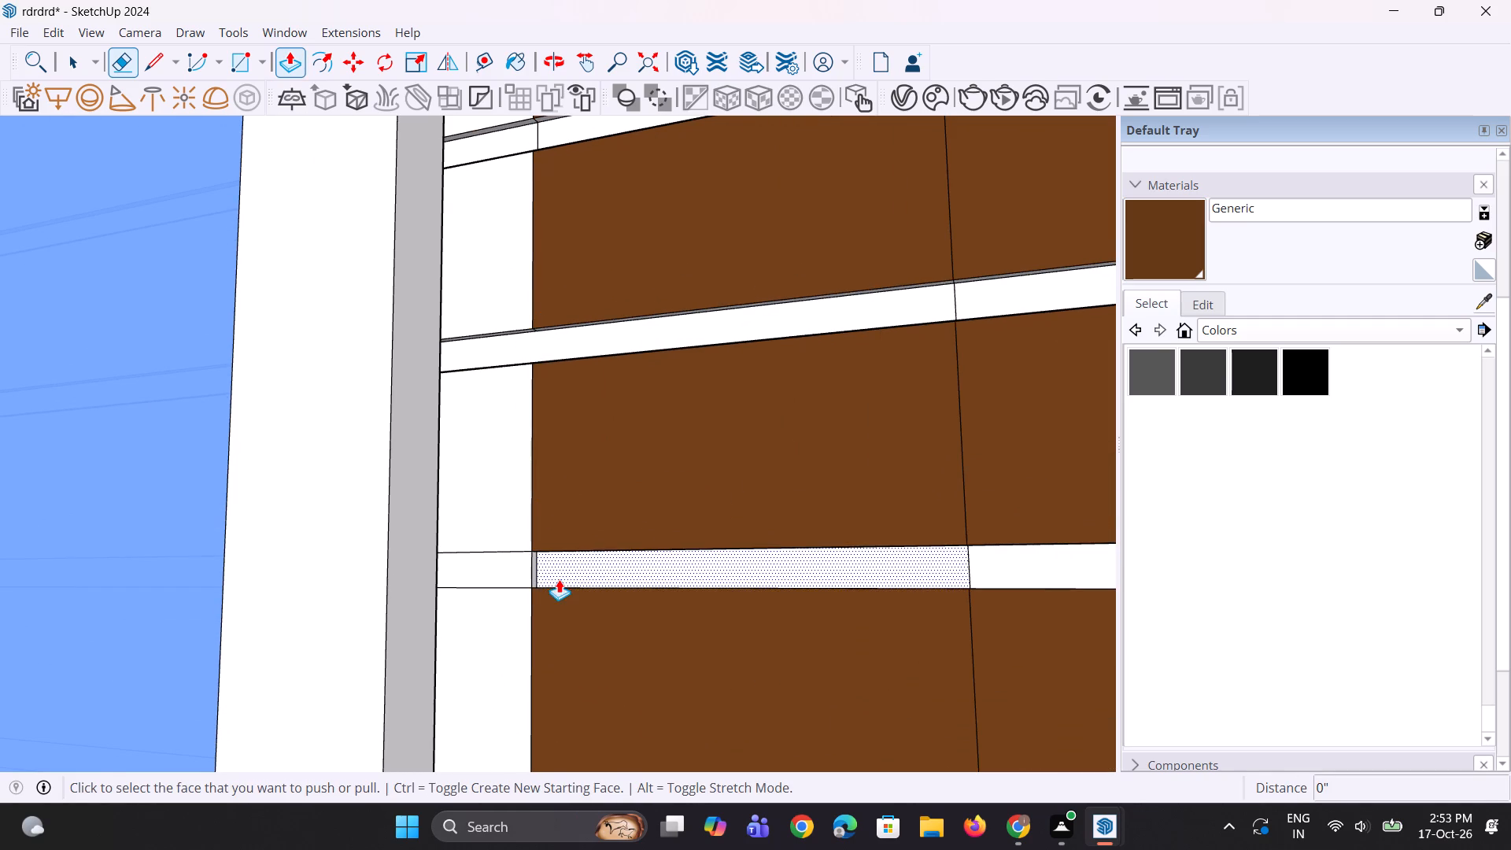
double_click(525, 571)
scroll(530, 564, down, 10)
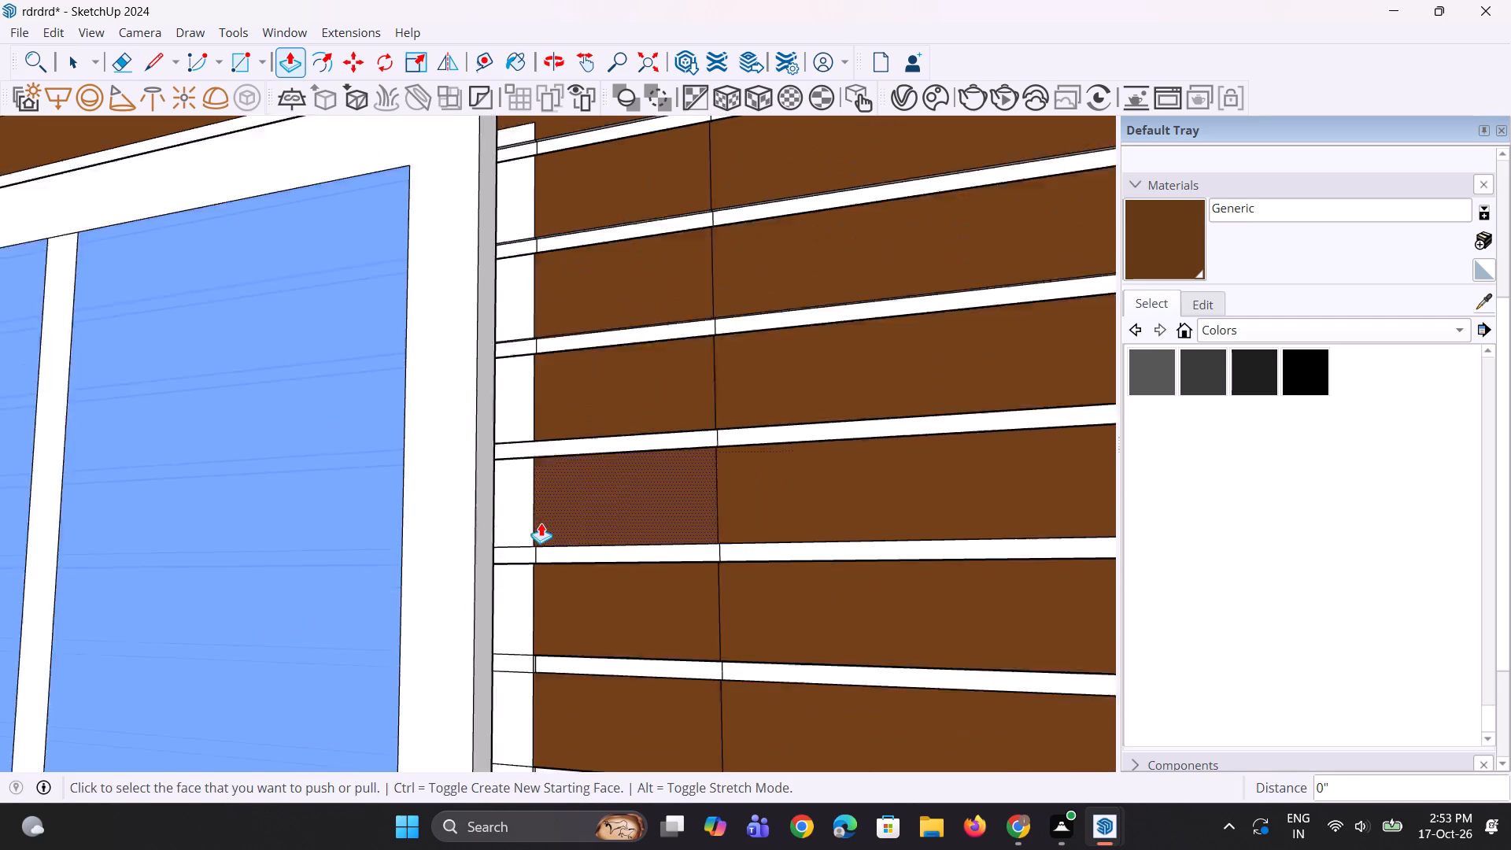
scroll(544, 637, up, 3)
double_click(522, 643)
scroll(545, 604, down, 4)
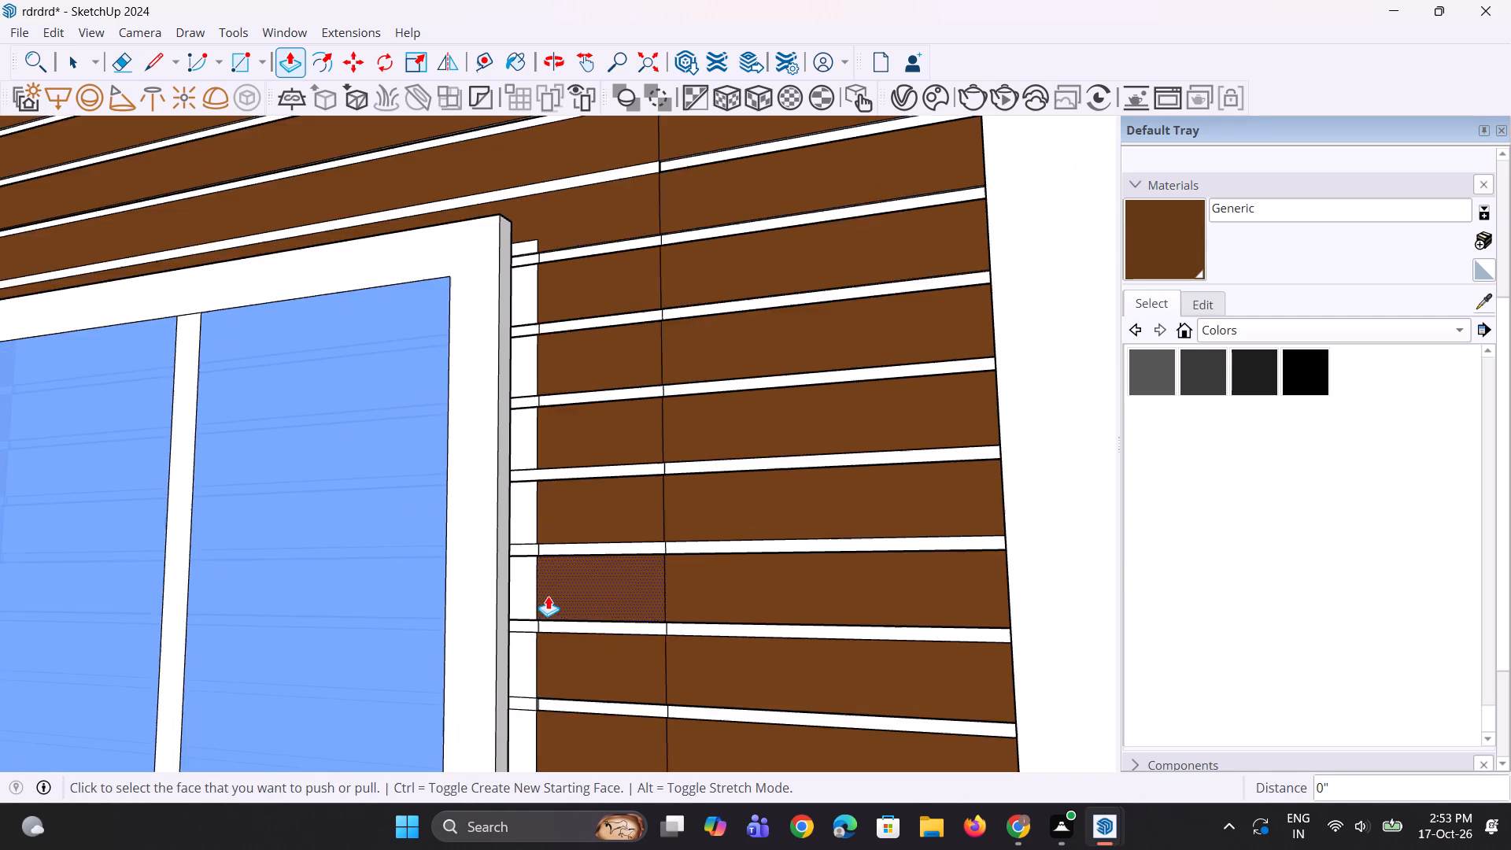
scroll(548, 596, down, 6)
scroll(551, 660, up, 13)
double_click(503, 652)
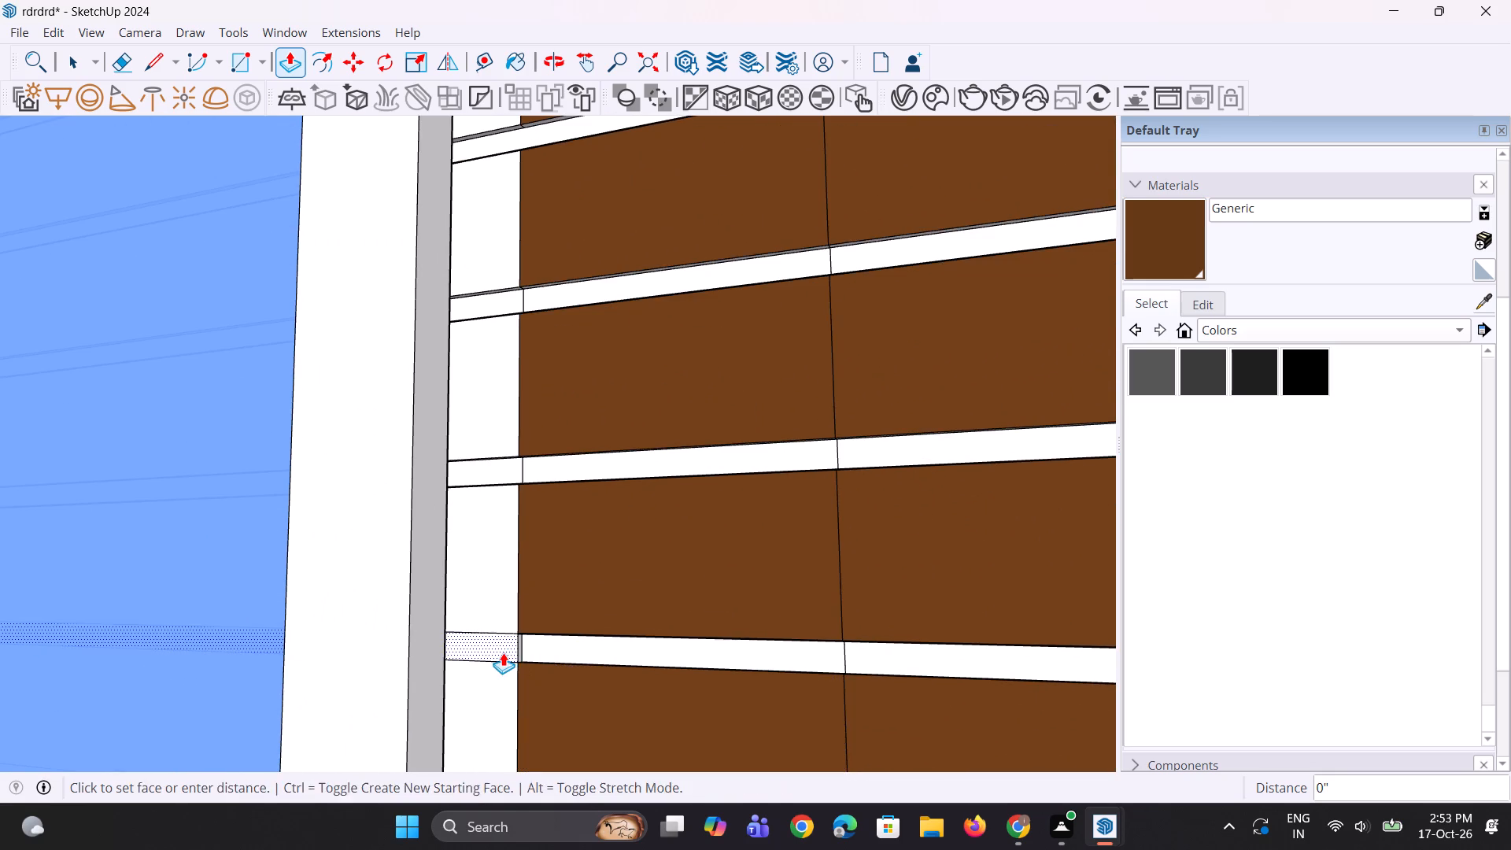
scroll(519, 621, down, 11)
scroll(505, 672, up, 8)
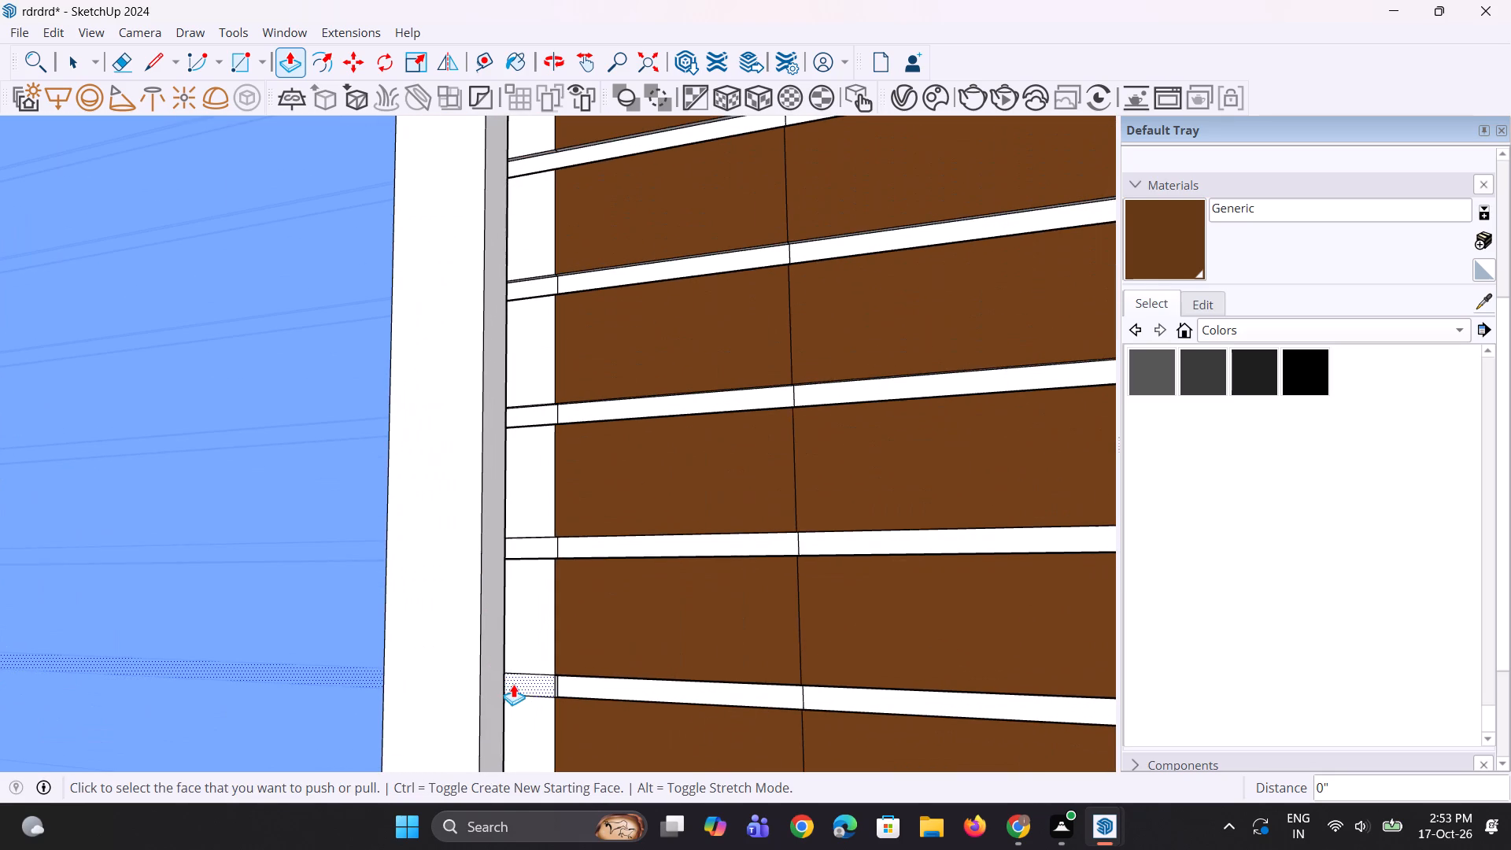
double_click(513, 684)
scroll(678, 508, down, 10)
Repeat the 5/16" push on the narrow gap segments beside the window frame in the following four gaps.
scroll(644, 656, up, 8)
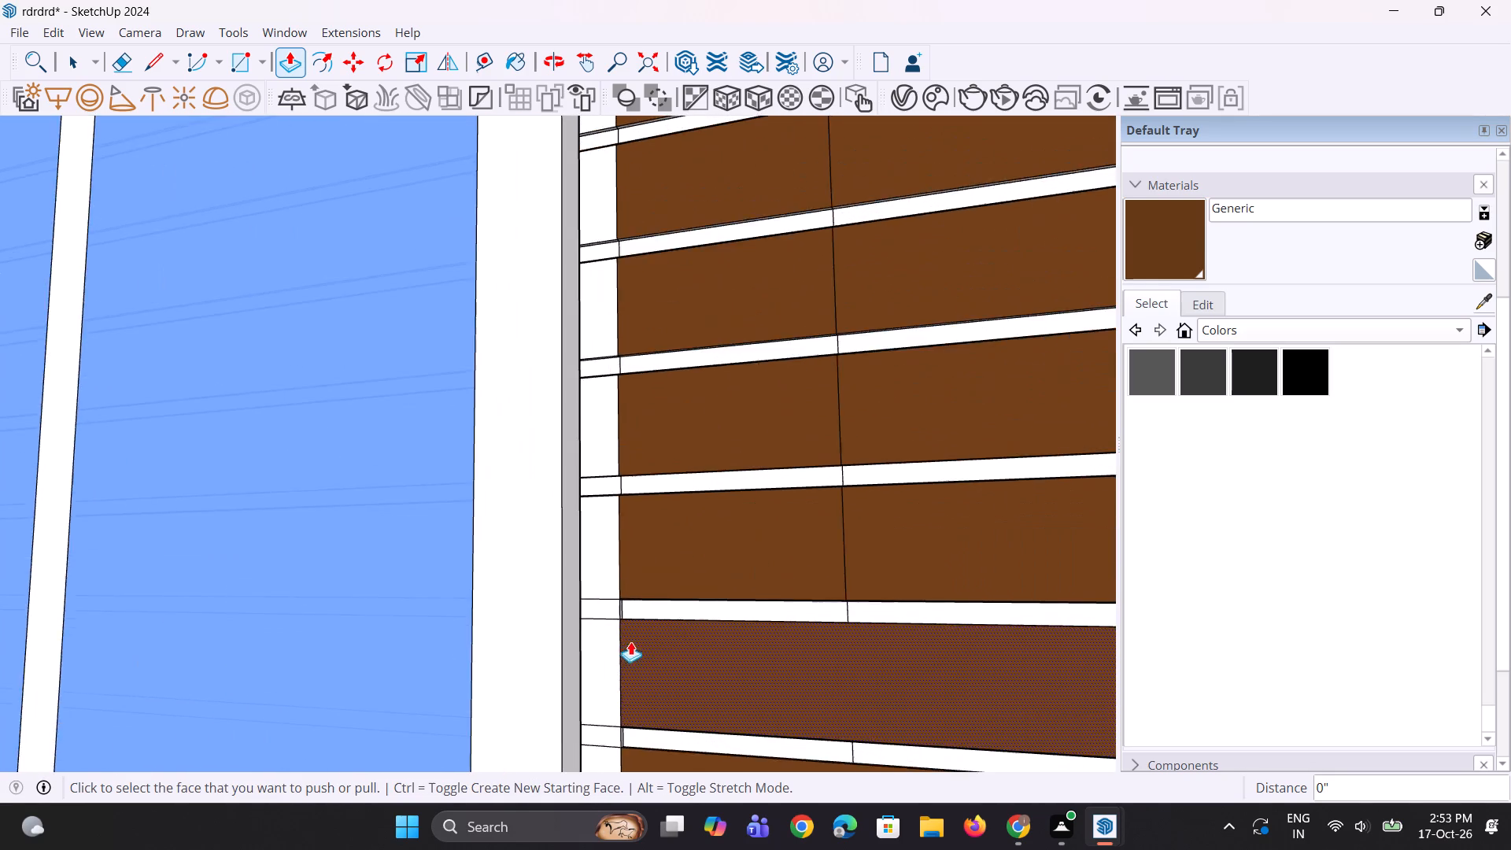
scroll(630, 641, up, 3)
double_click(608, 605)
scroll(639, 591, down, 5)
scroll(630, 703, up, 4)
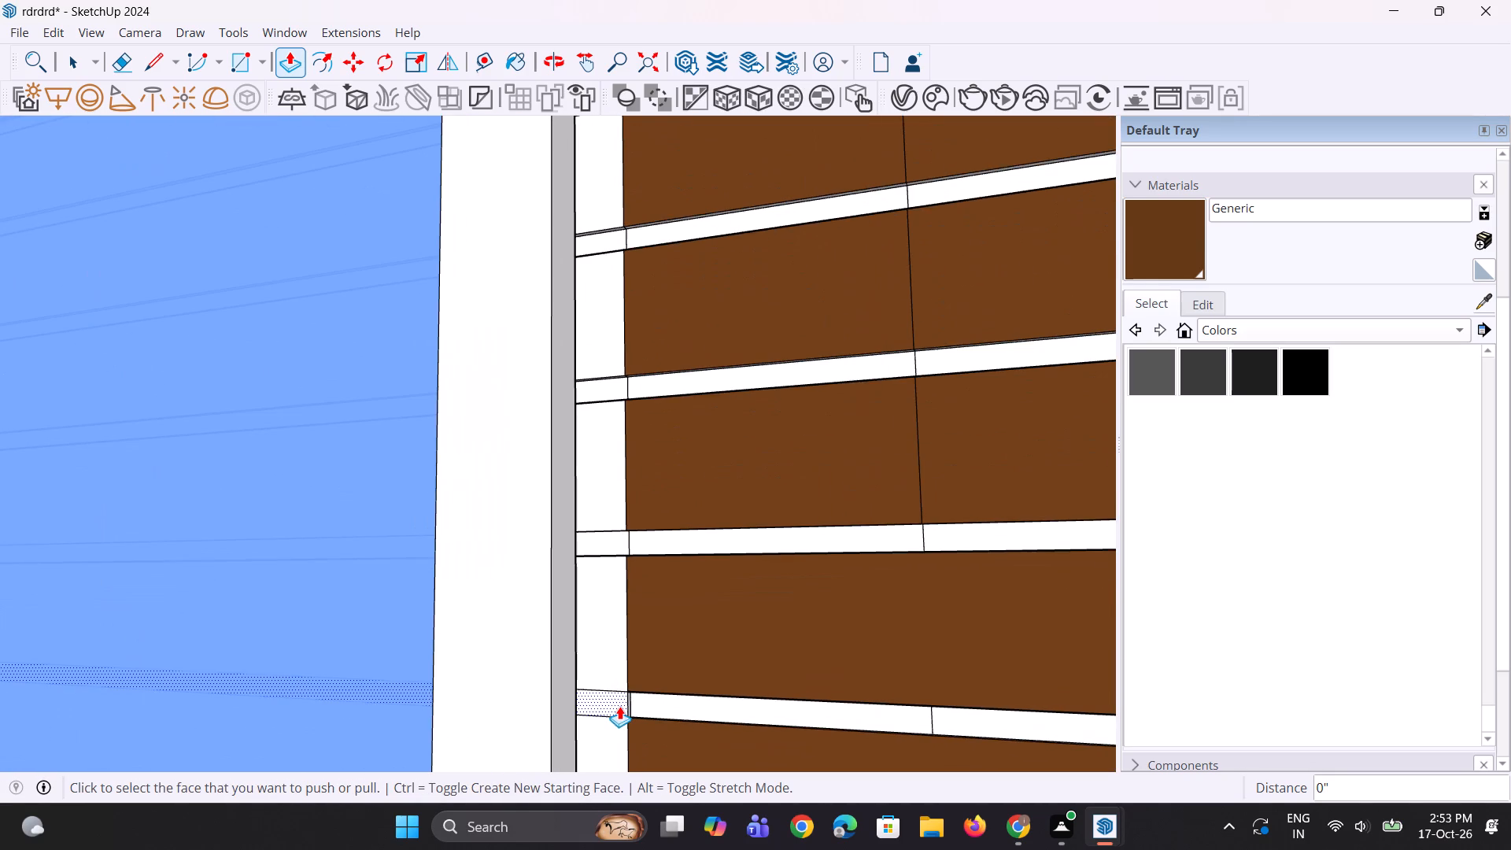
double_click(619, 707)
scroll(700, 564, down, 13)
scroll(695, 653, up, 2)
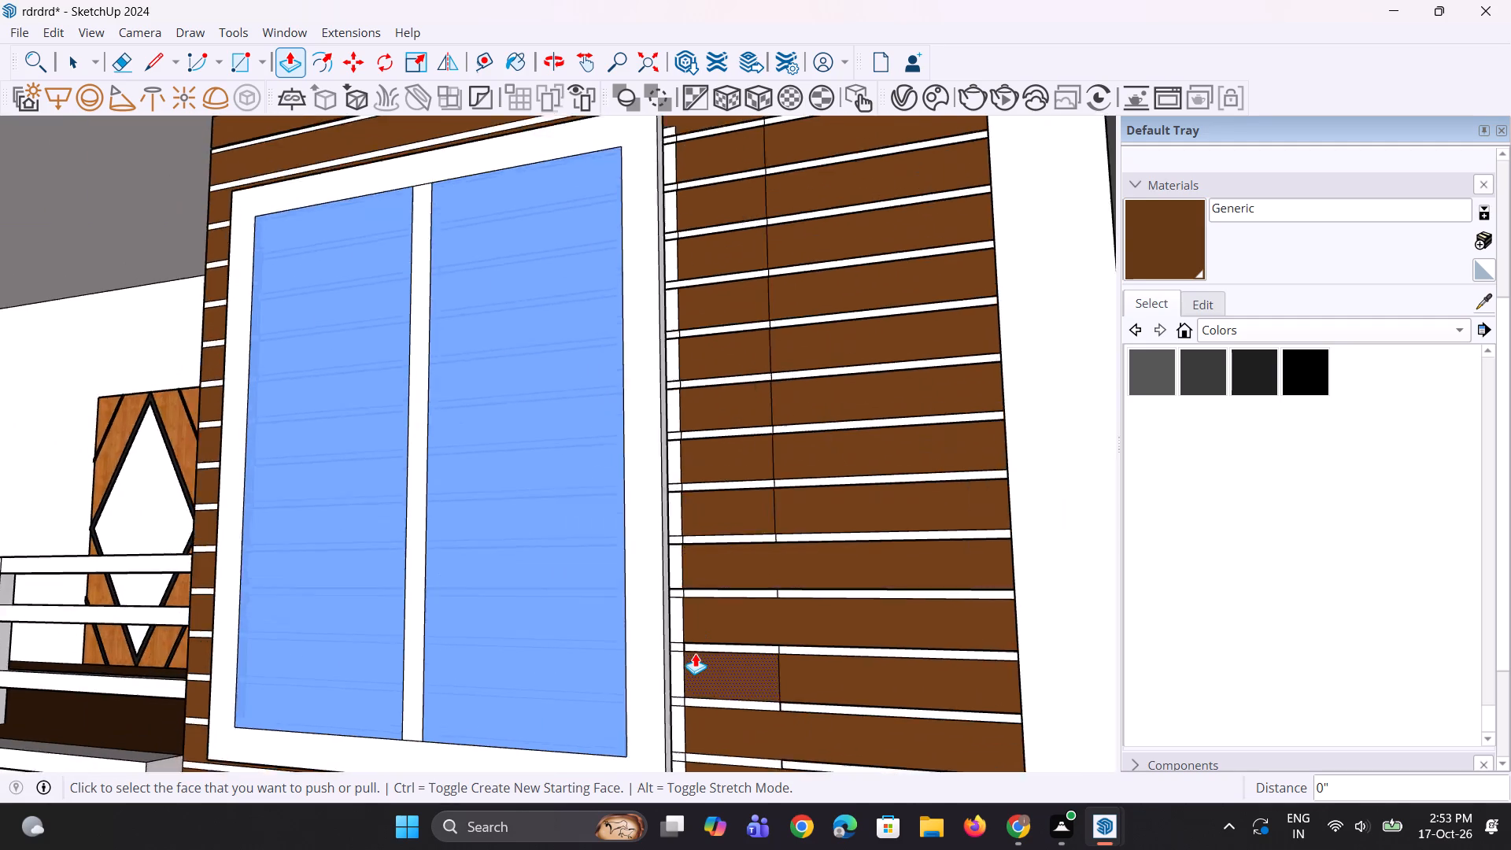
scroll(695, 653, up, 10)
double_click(666, 645)
scroll(673, 628, down, 5)
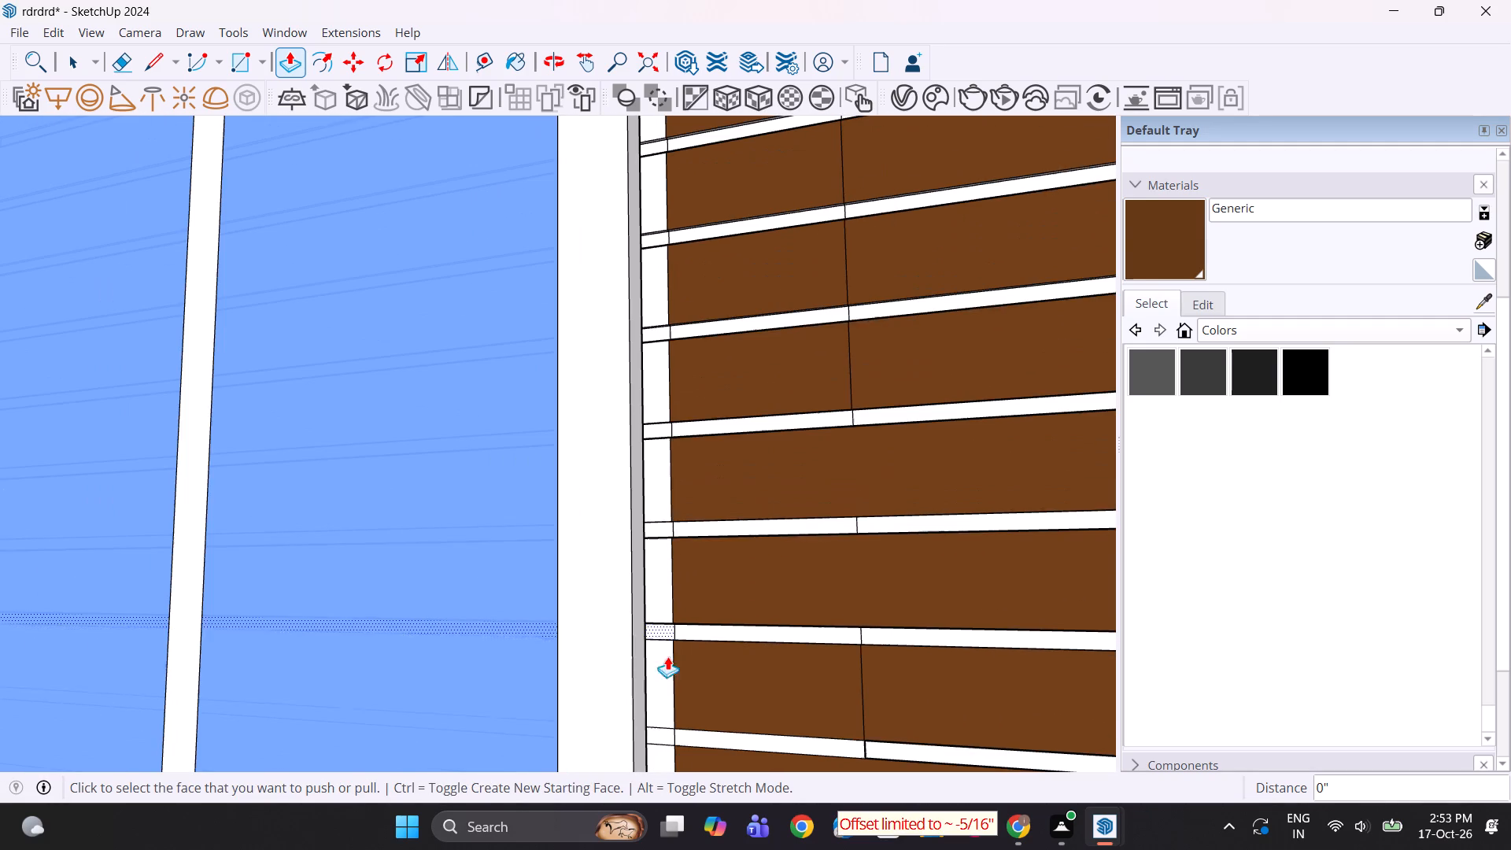
double_click(659, 734)
Push back the last two narrow gap segments beside the window frame's lower corner by the same 5/16".
middle_drag(701, 710, 327, 660)
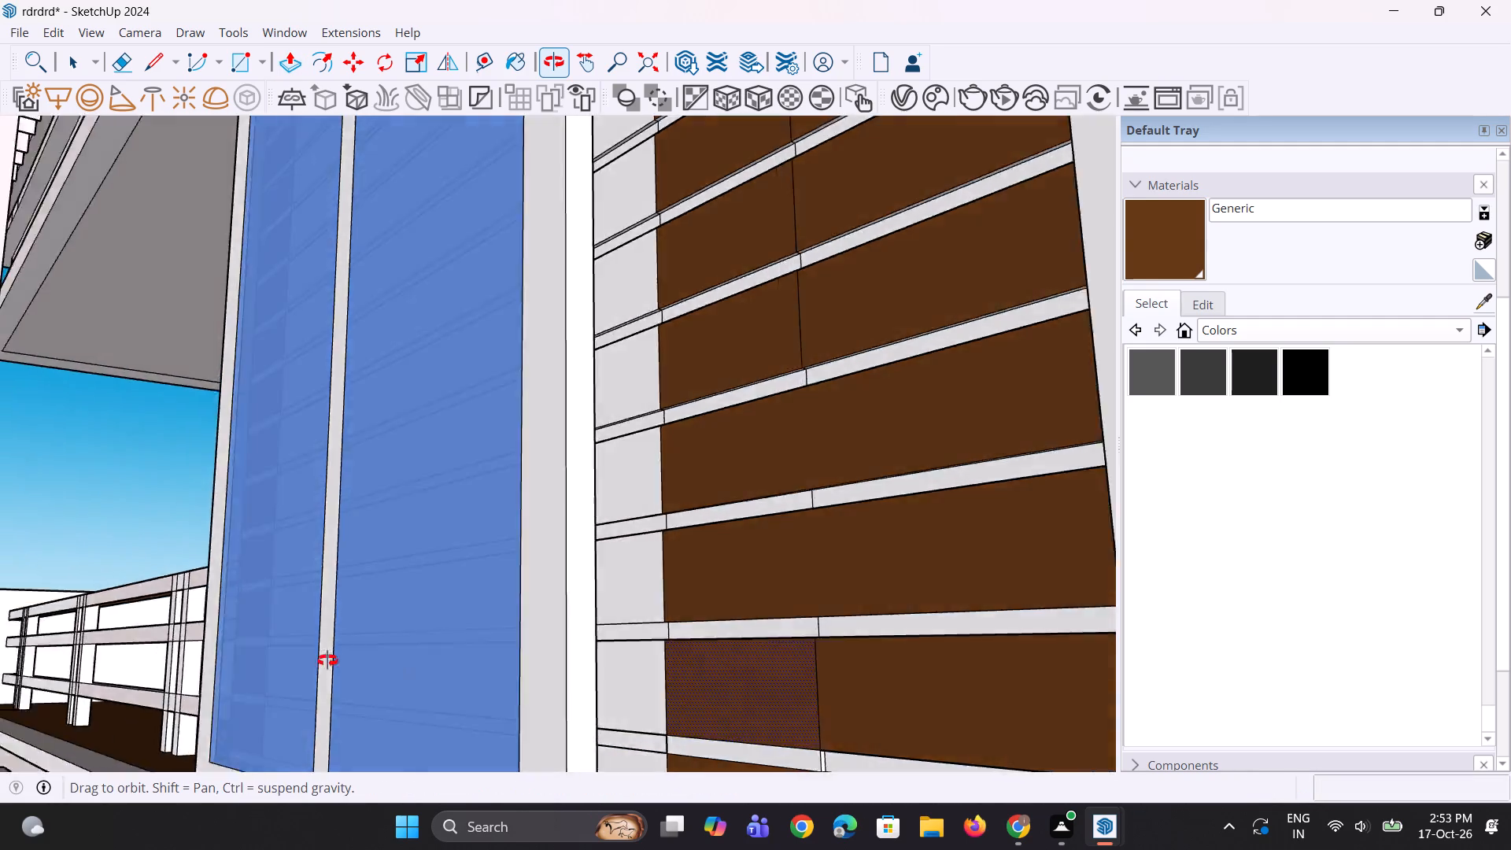
middle_drag(327, 660, 624, 665)
scroll(674, 627, down, 1)
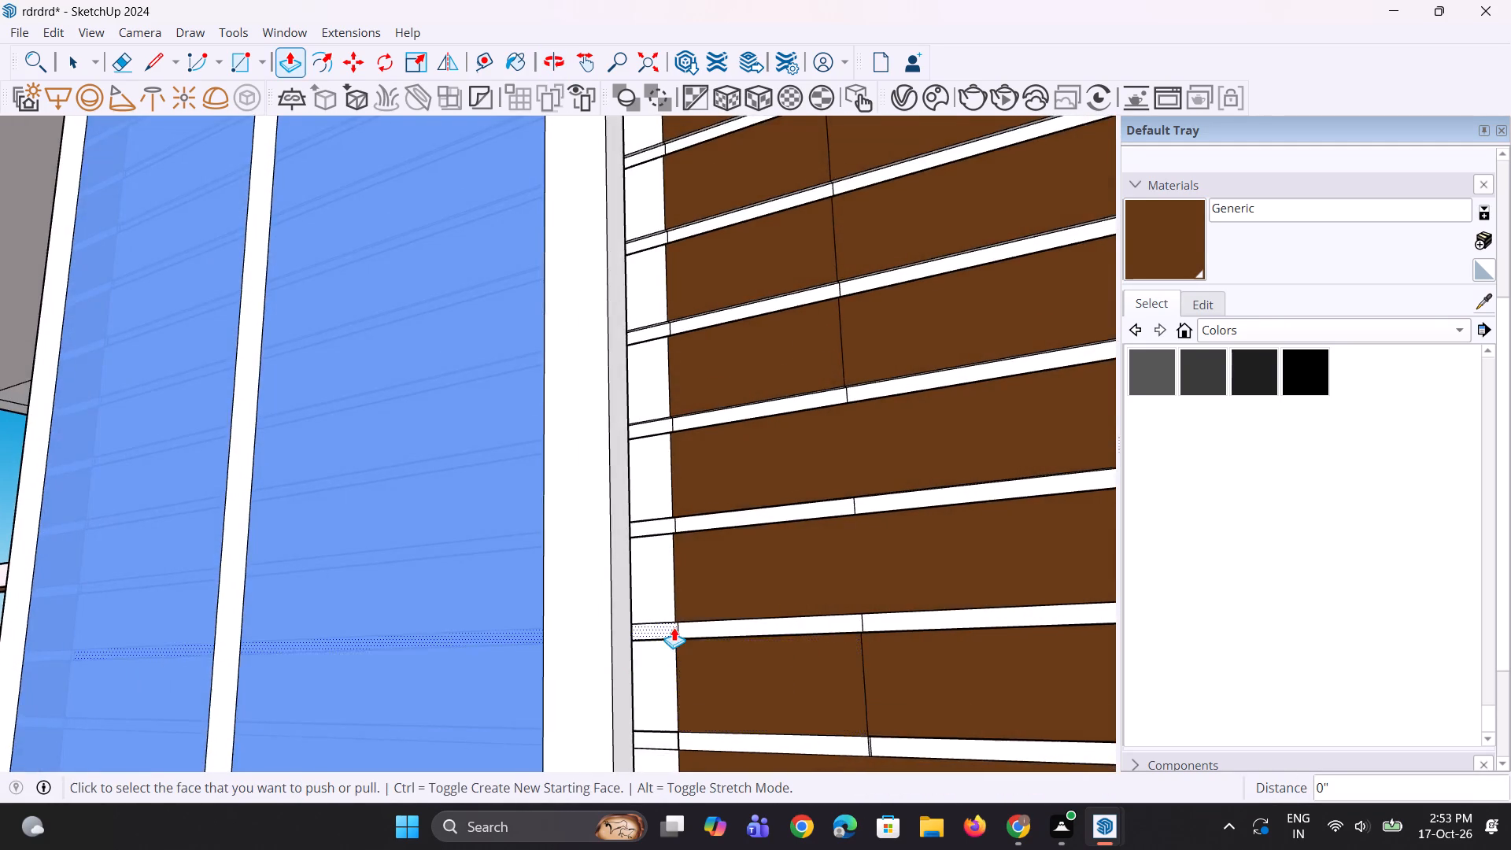
scroll(674, 627, down, 19)
middle_drag(706, 612, 778, 633)
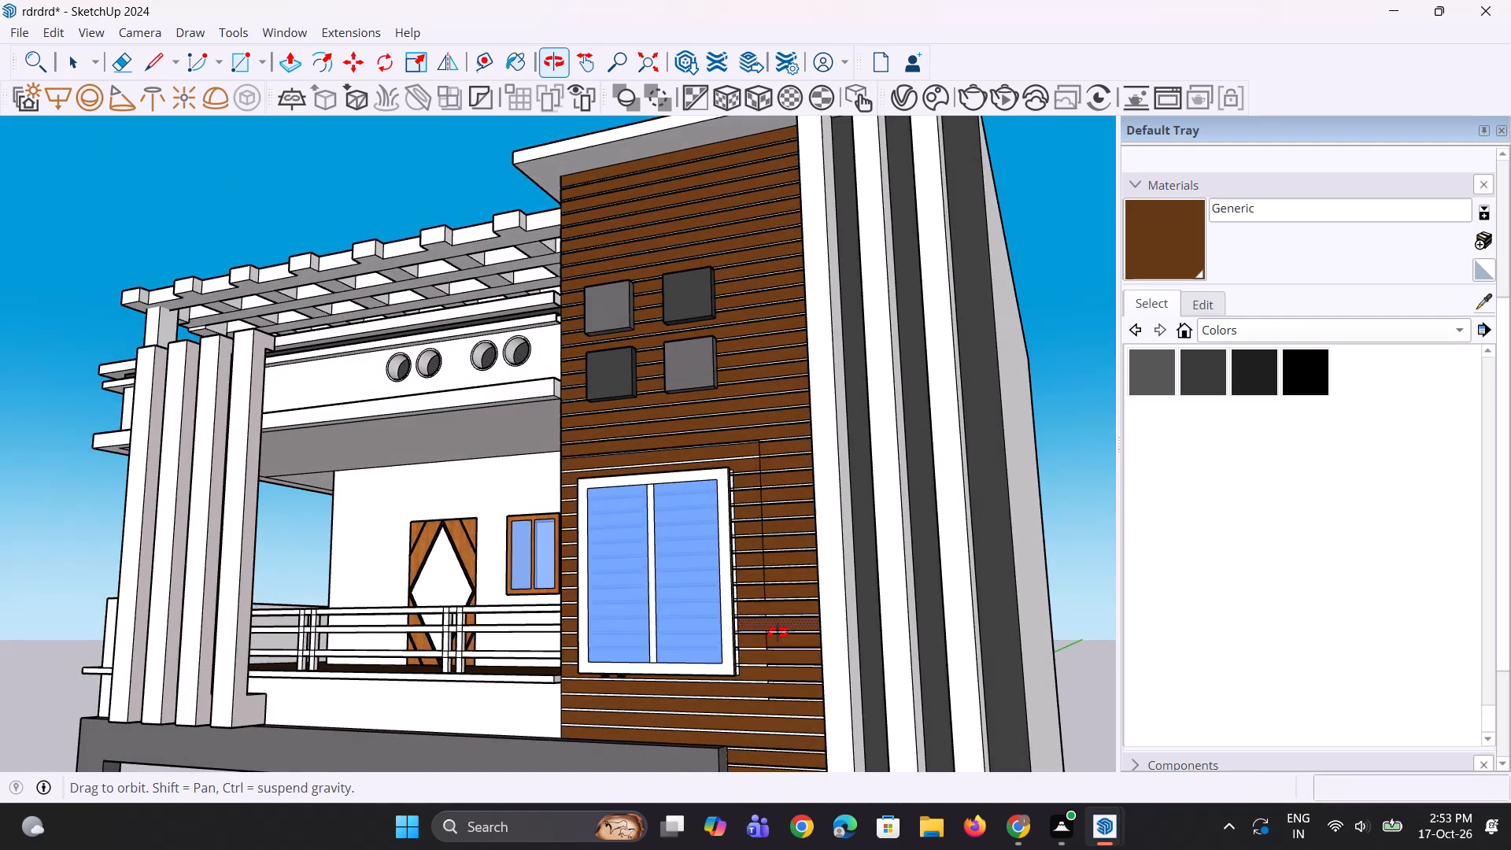
middle_drag(778, 633, 789, 636)
scroll(746, 645, up, 12)
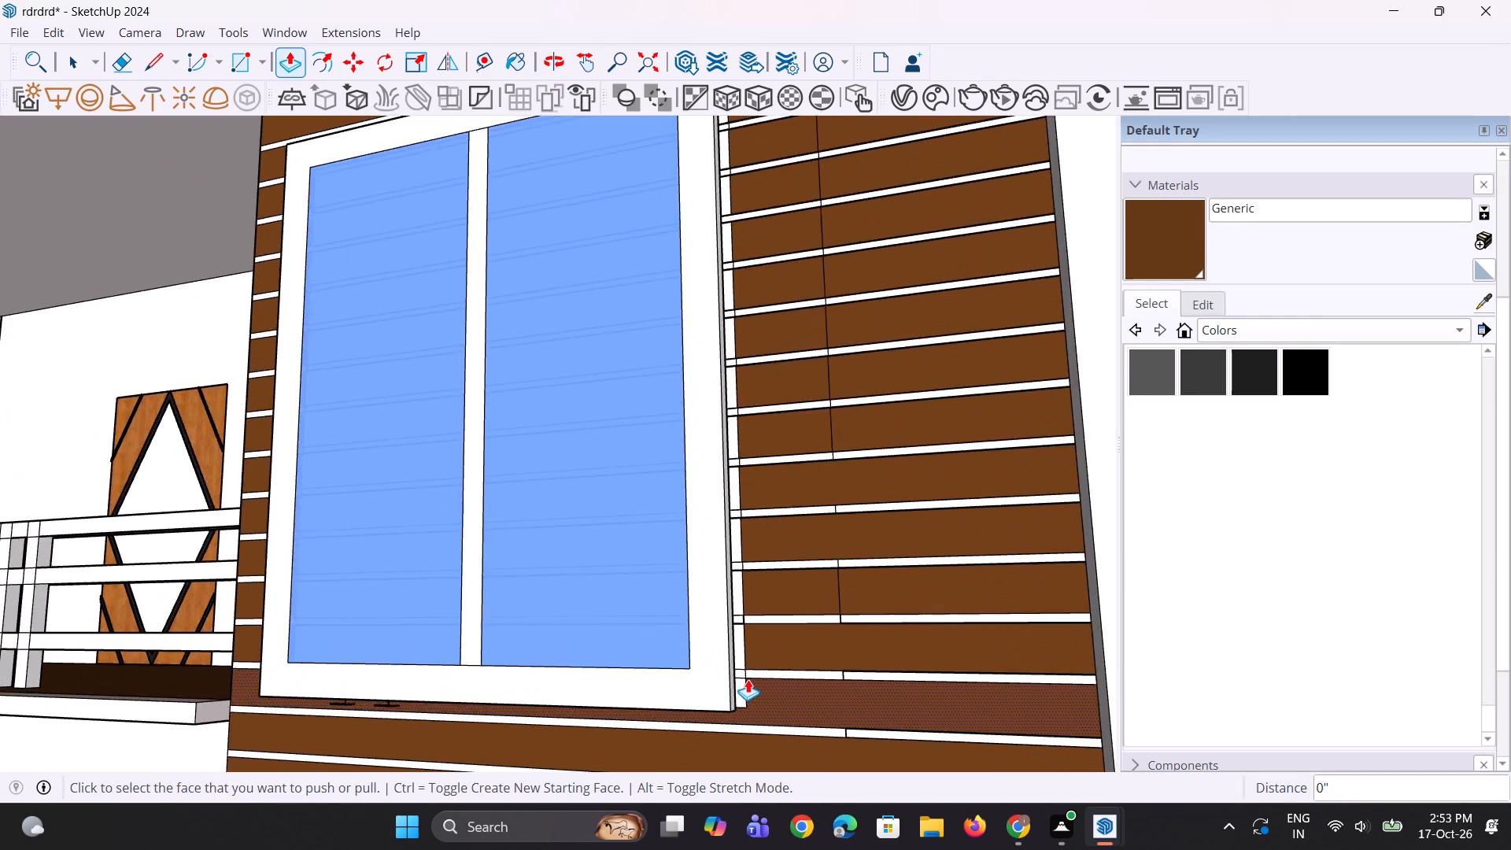
scroll(747, 679, up, 9)
double_click(730, 674)
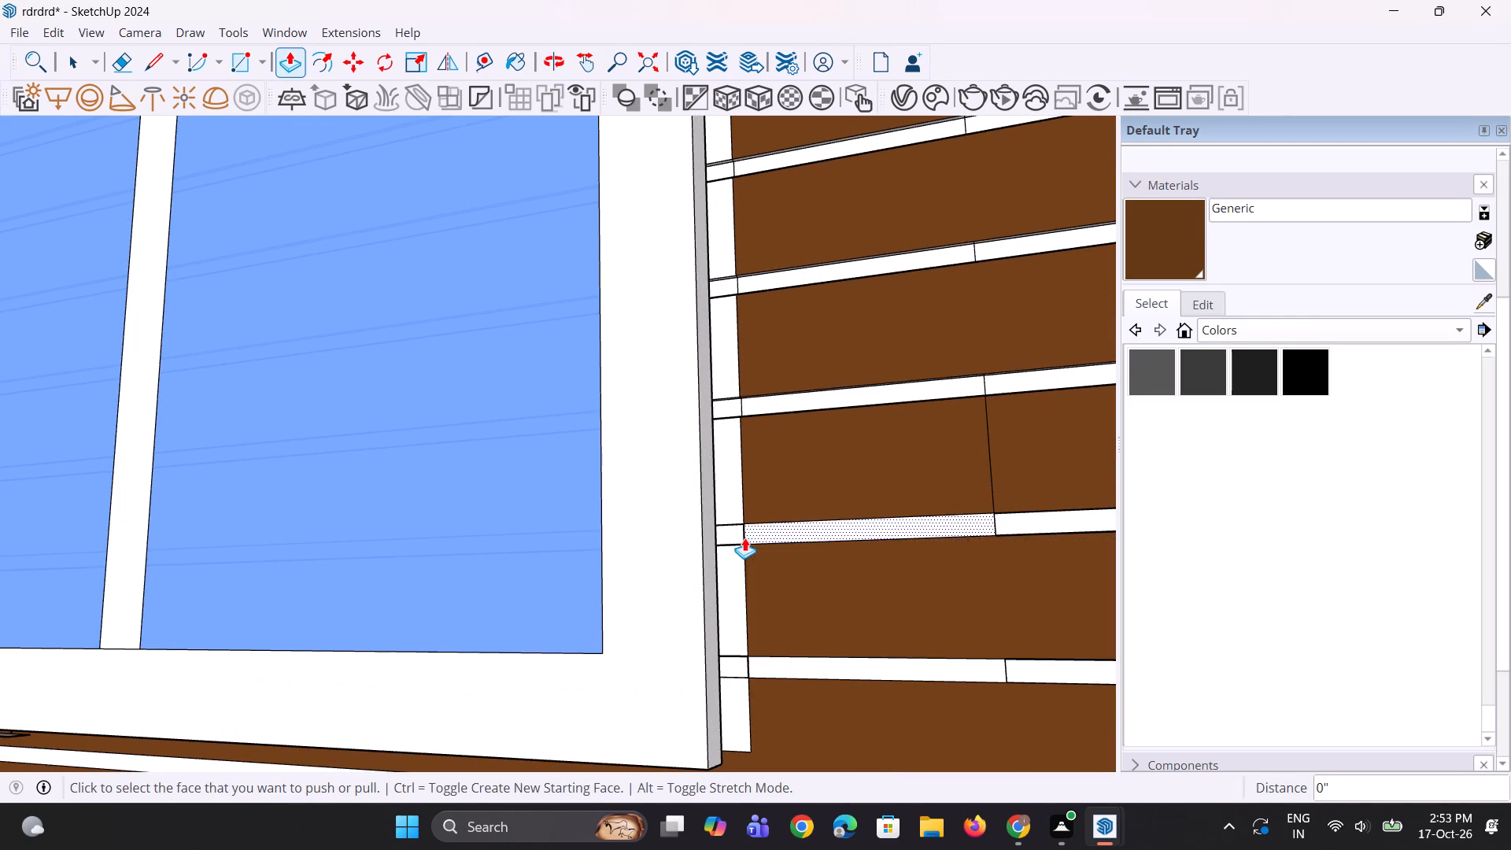
double_click(730, 537)
Move the upper window about 5 15/16" along the green axis, back against the slatted wall, and clear the selection.
middle_drag(730, 537, 459, 581)
scroll(655, 552, up, 2)
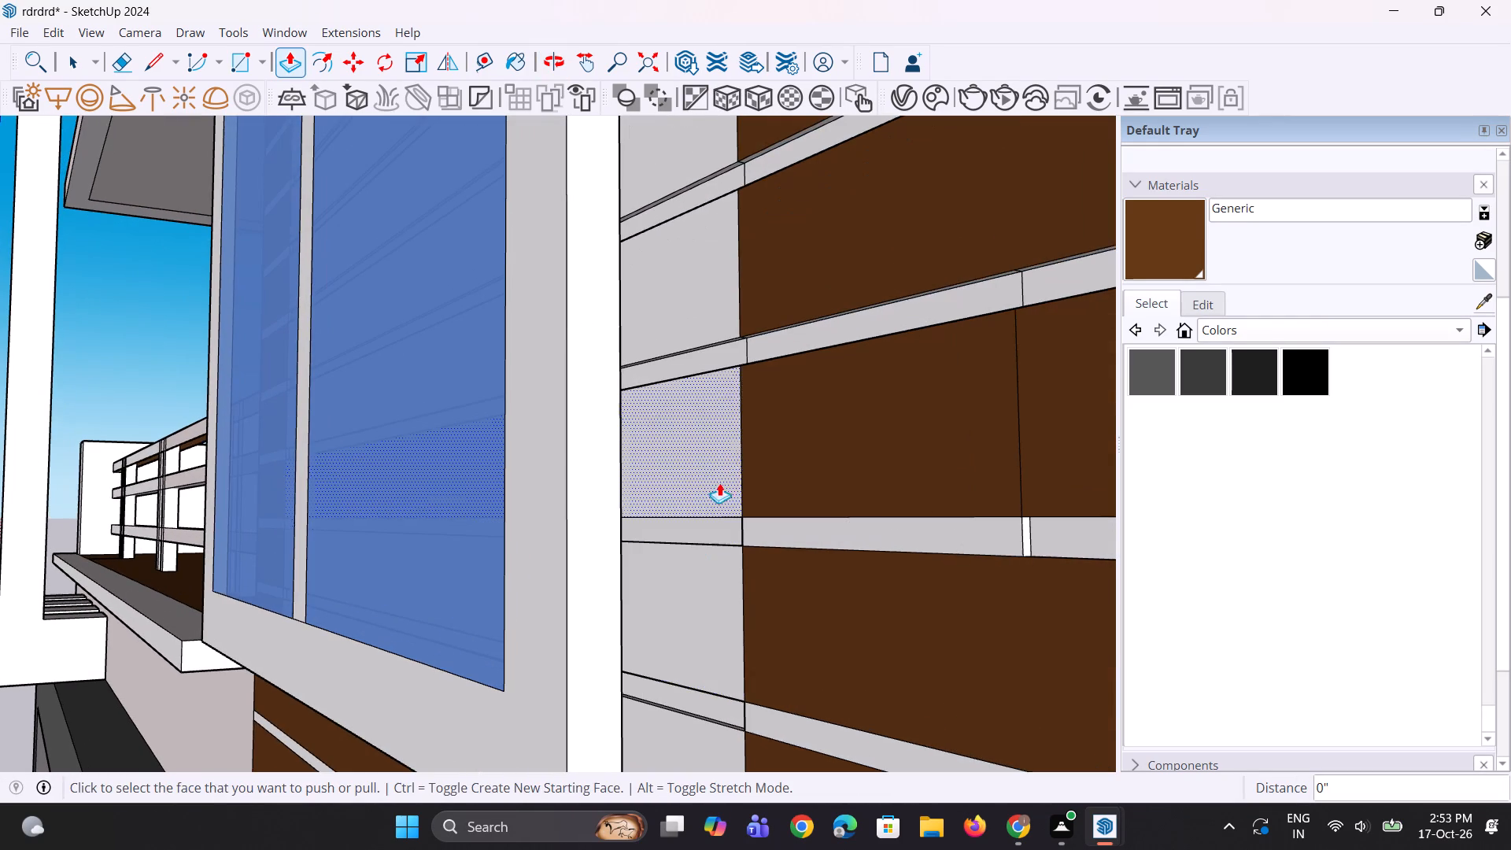
middle_drag(661, 419, 545, 454)
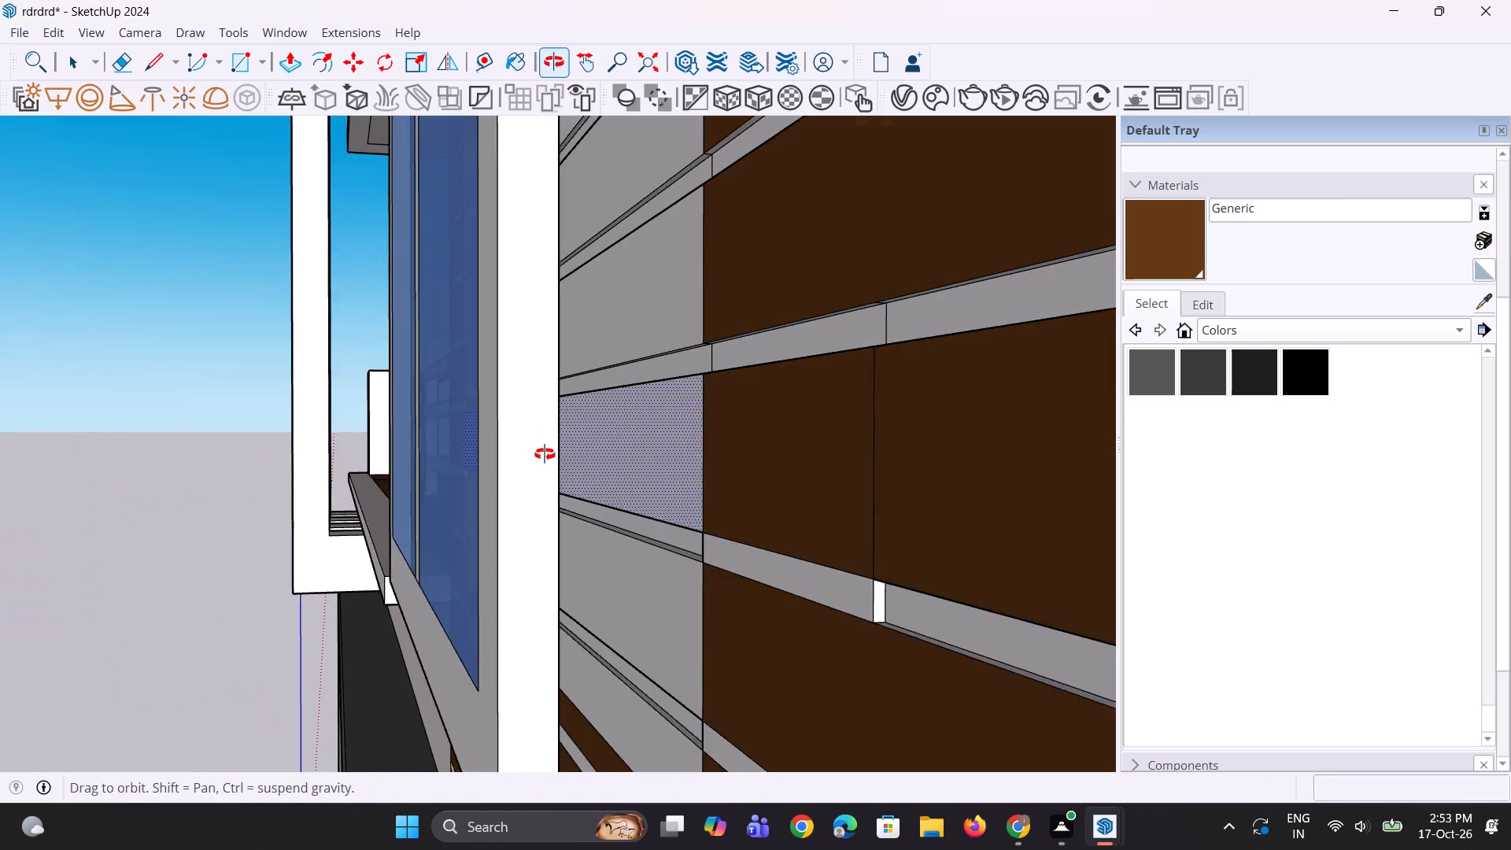
middle_drag(545, 454, 609, 483)
scroll(682, 511, down, 9)
middle_drag(494, 586, 614, 597)
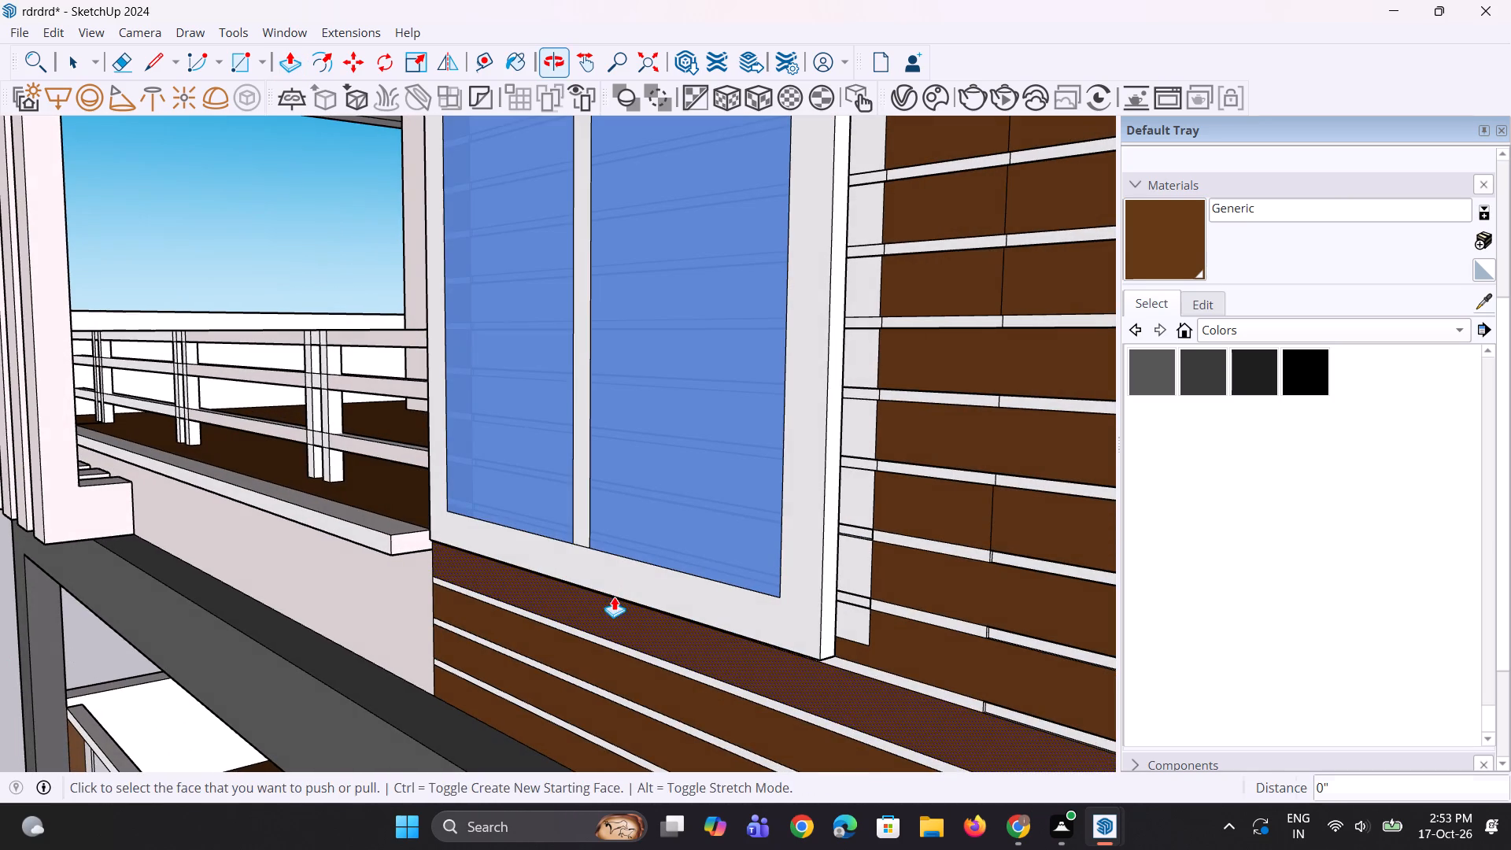
key(m)
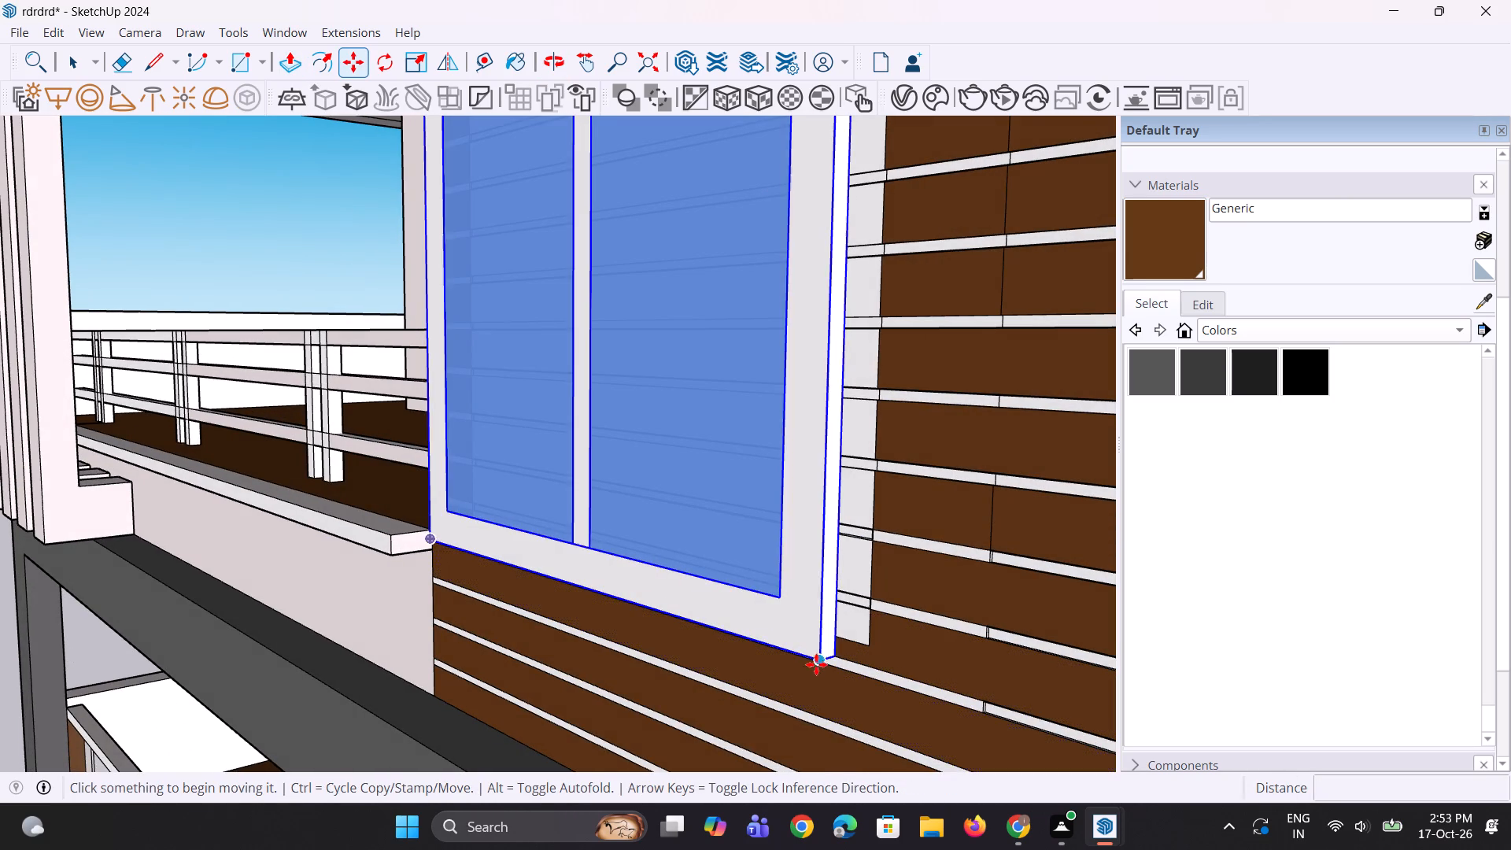
click(815, 662)
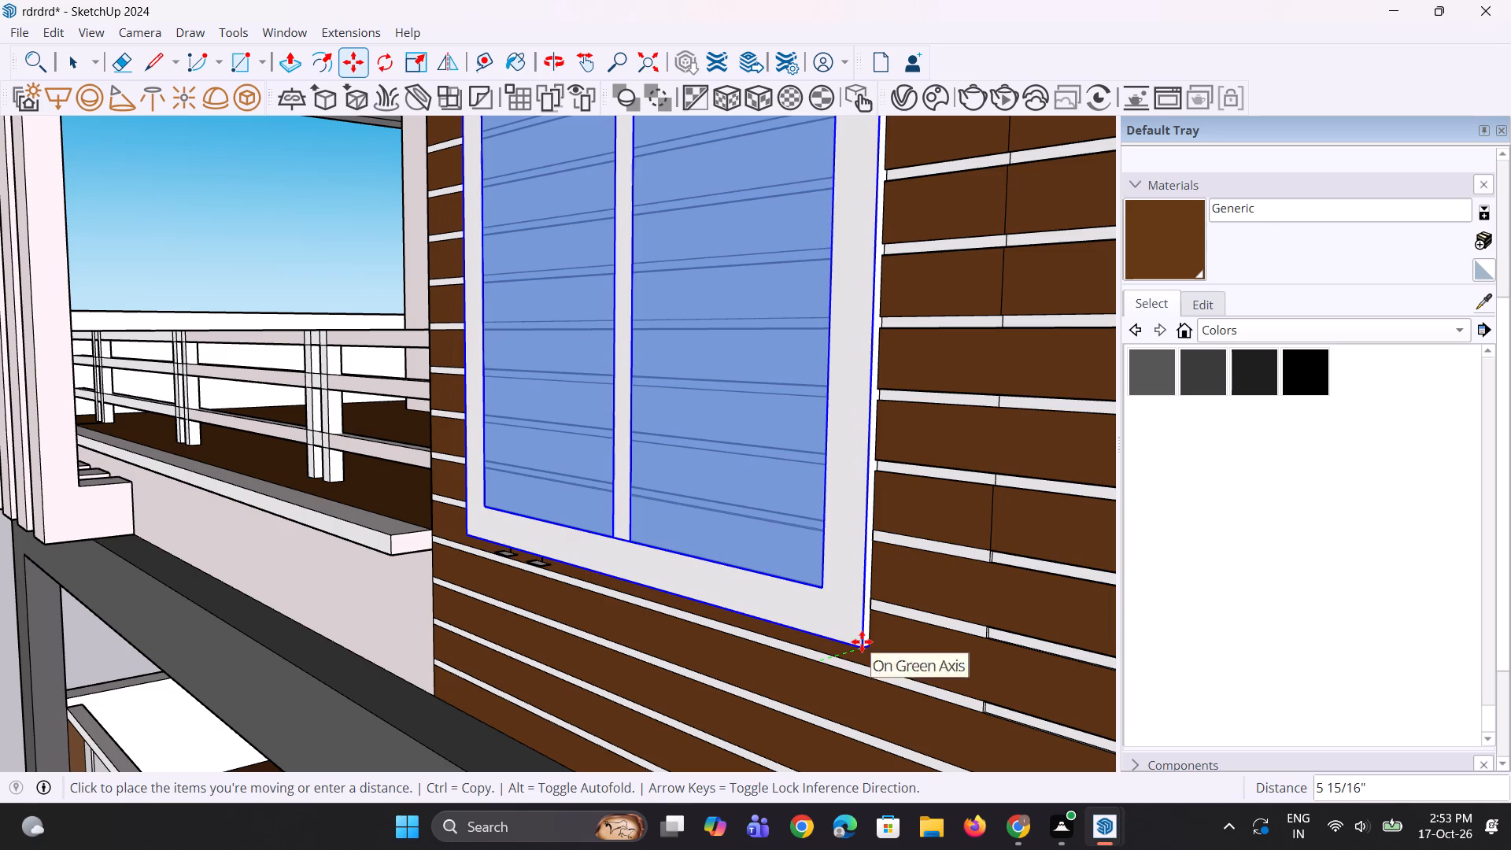
click(862, 641)
middle_drag(611, 589, 938, 465)
scroll(682, 551, down, 6)
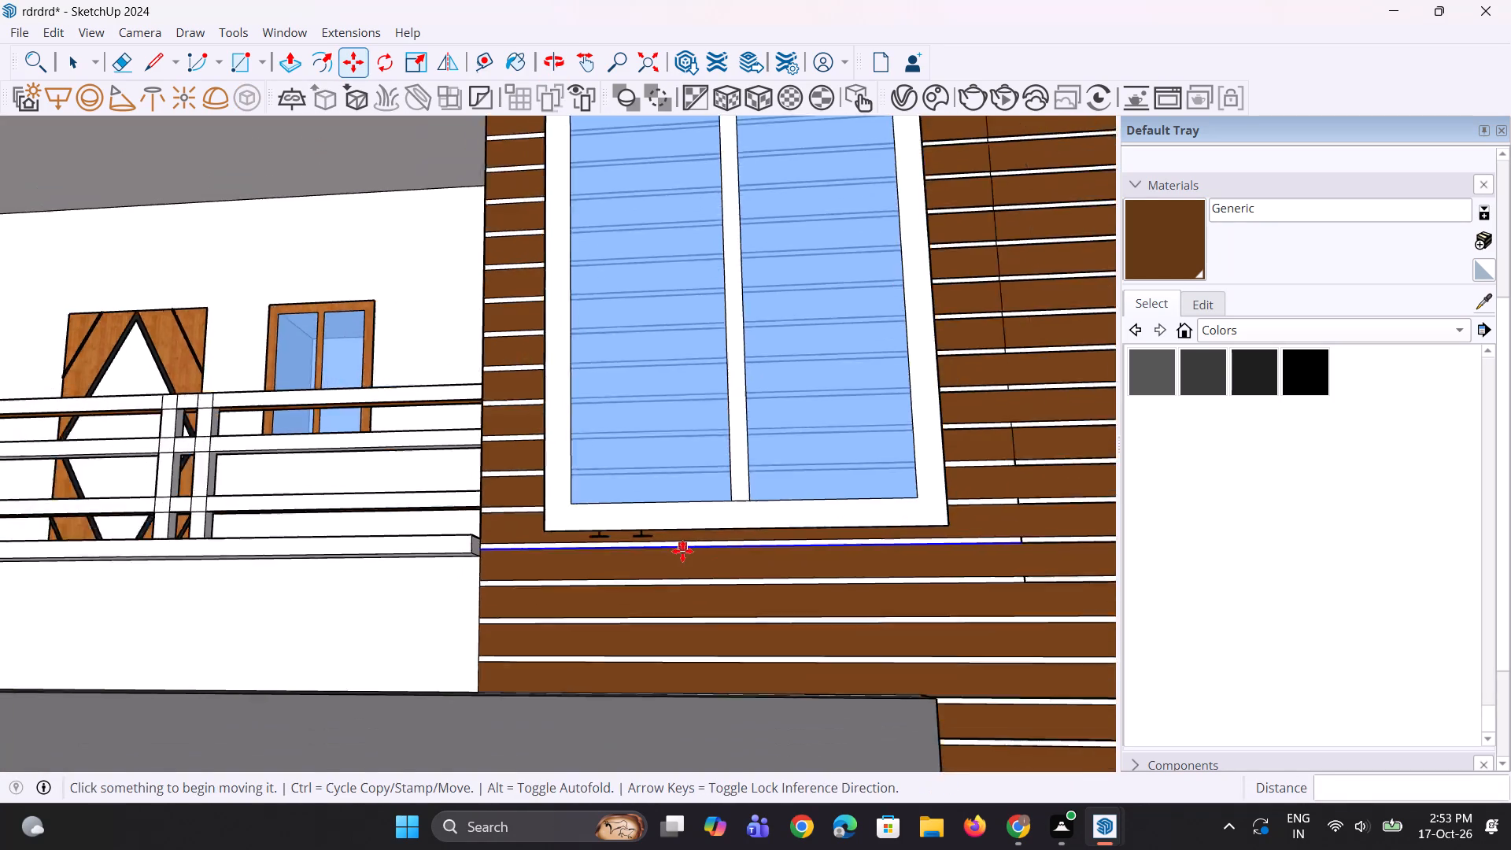
middle_drag(678, 543, 663, 565)
key(space)
scroll(535, 580, down, 8)
key(space)
key(space)
key(space)
key(space)
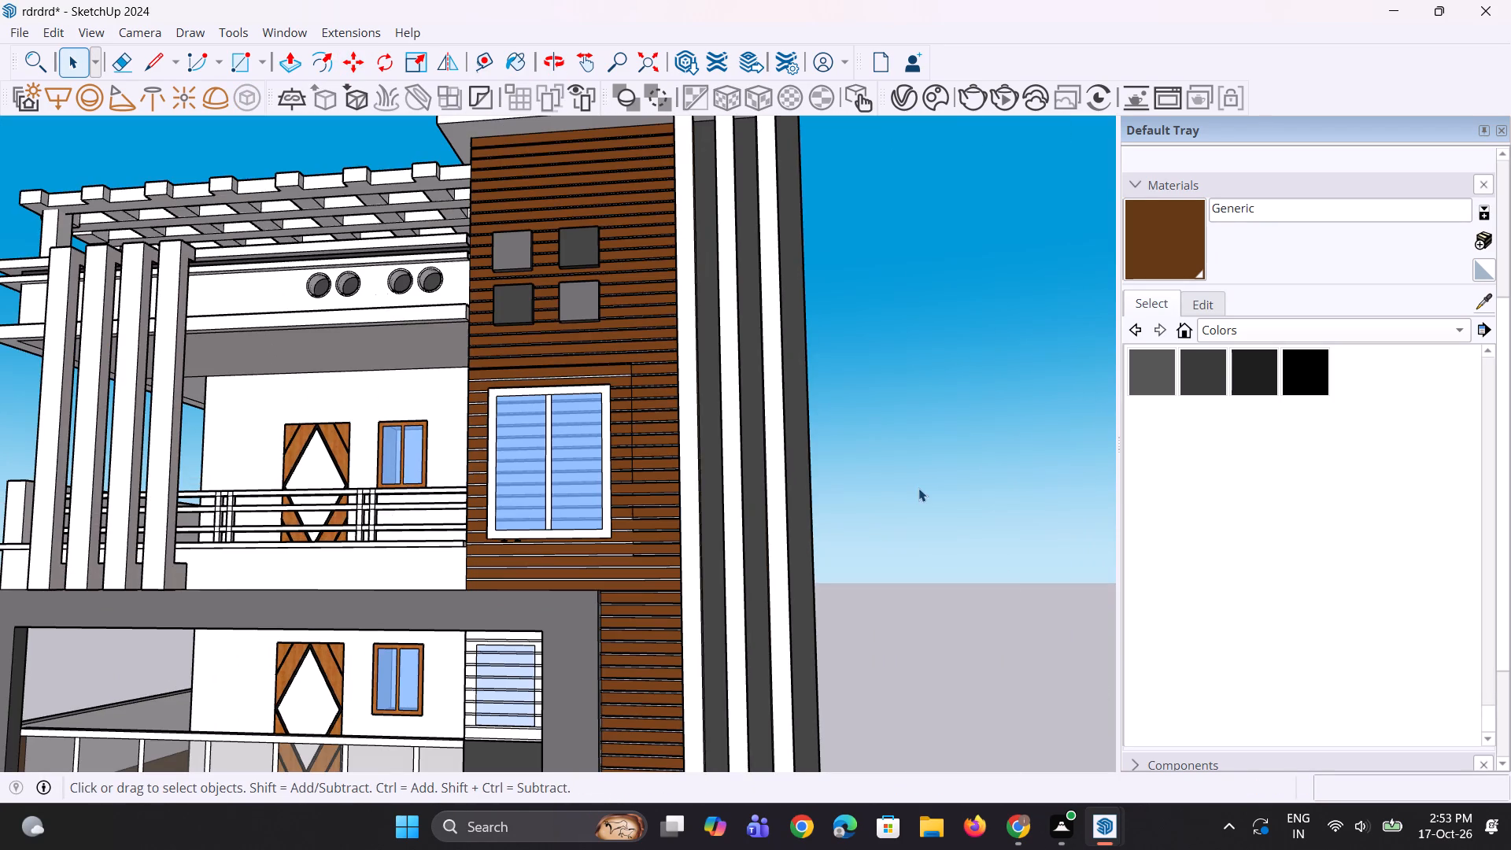
click(918, 488)
Erase the vertical seam line from the top three brown slats beside the upper window's top corner.
scroll(656, 395, up, 14)
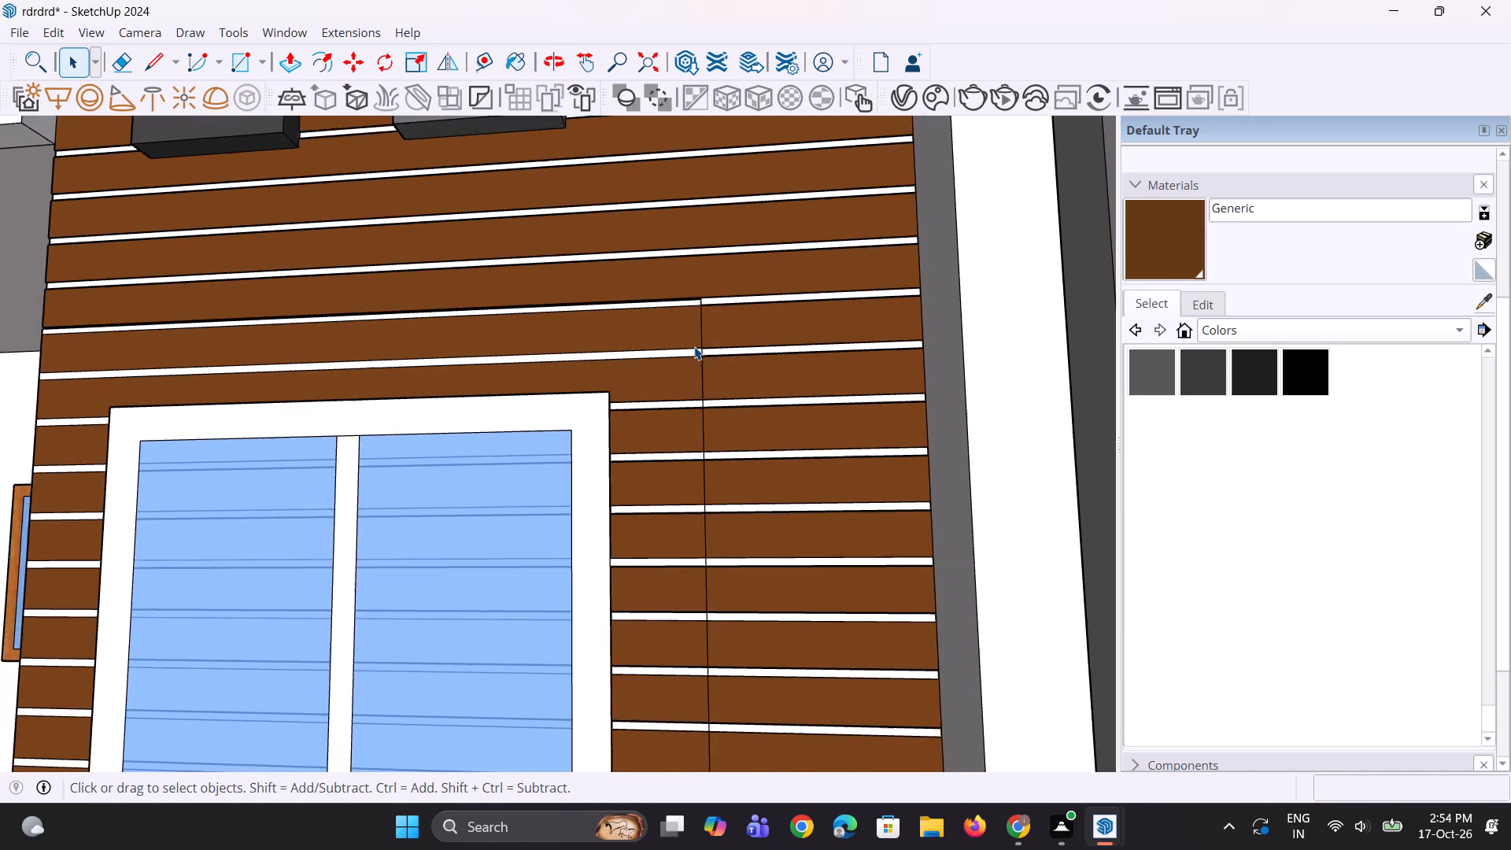
scroll(700, 342, up, 2)
key(e)
click(703, 339)
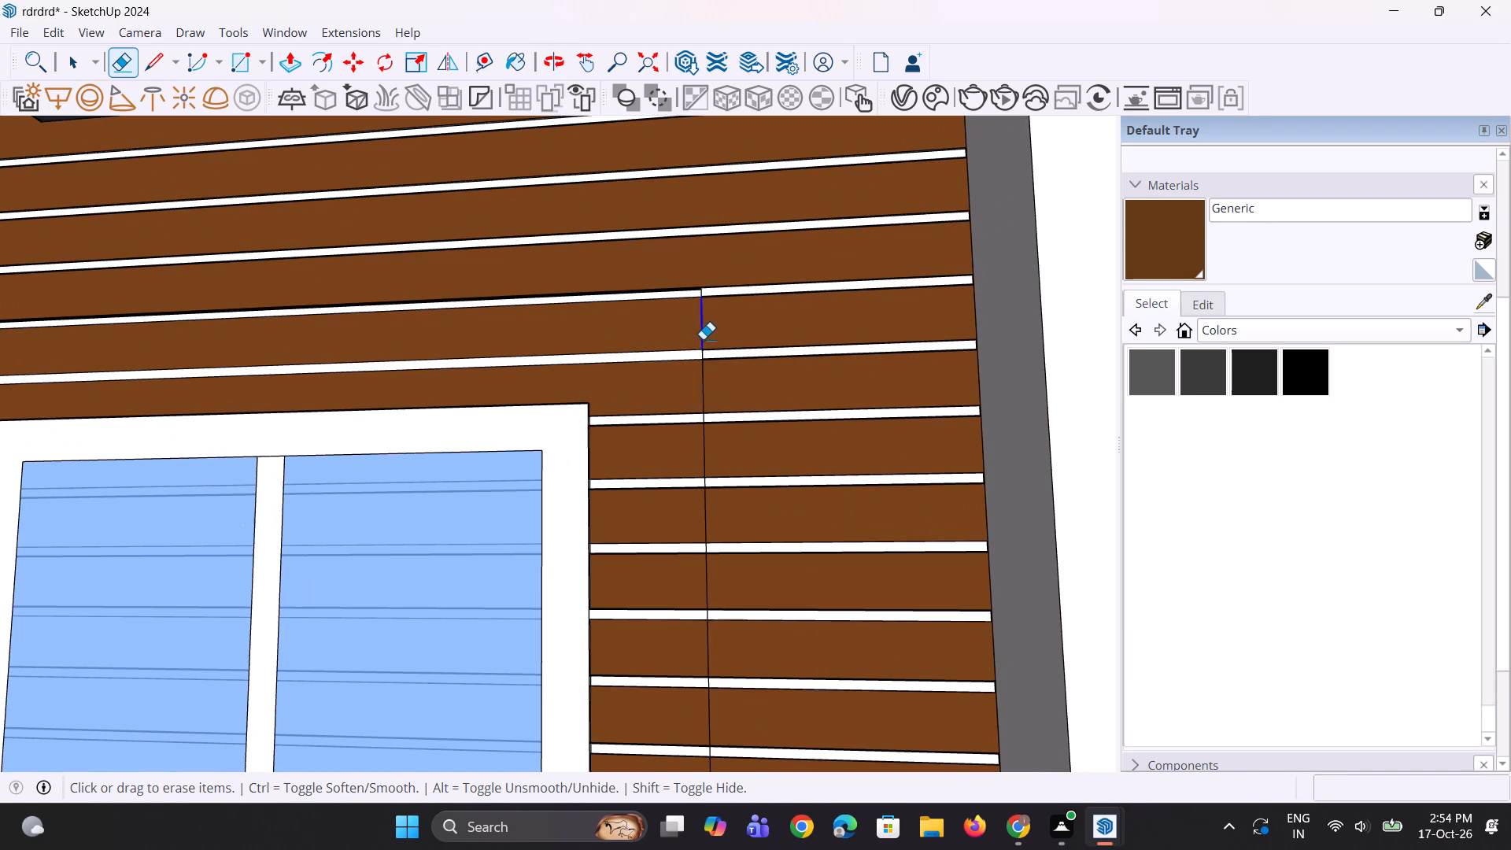
click(700, 386)
click(703, 451)
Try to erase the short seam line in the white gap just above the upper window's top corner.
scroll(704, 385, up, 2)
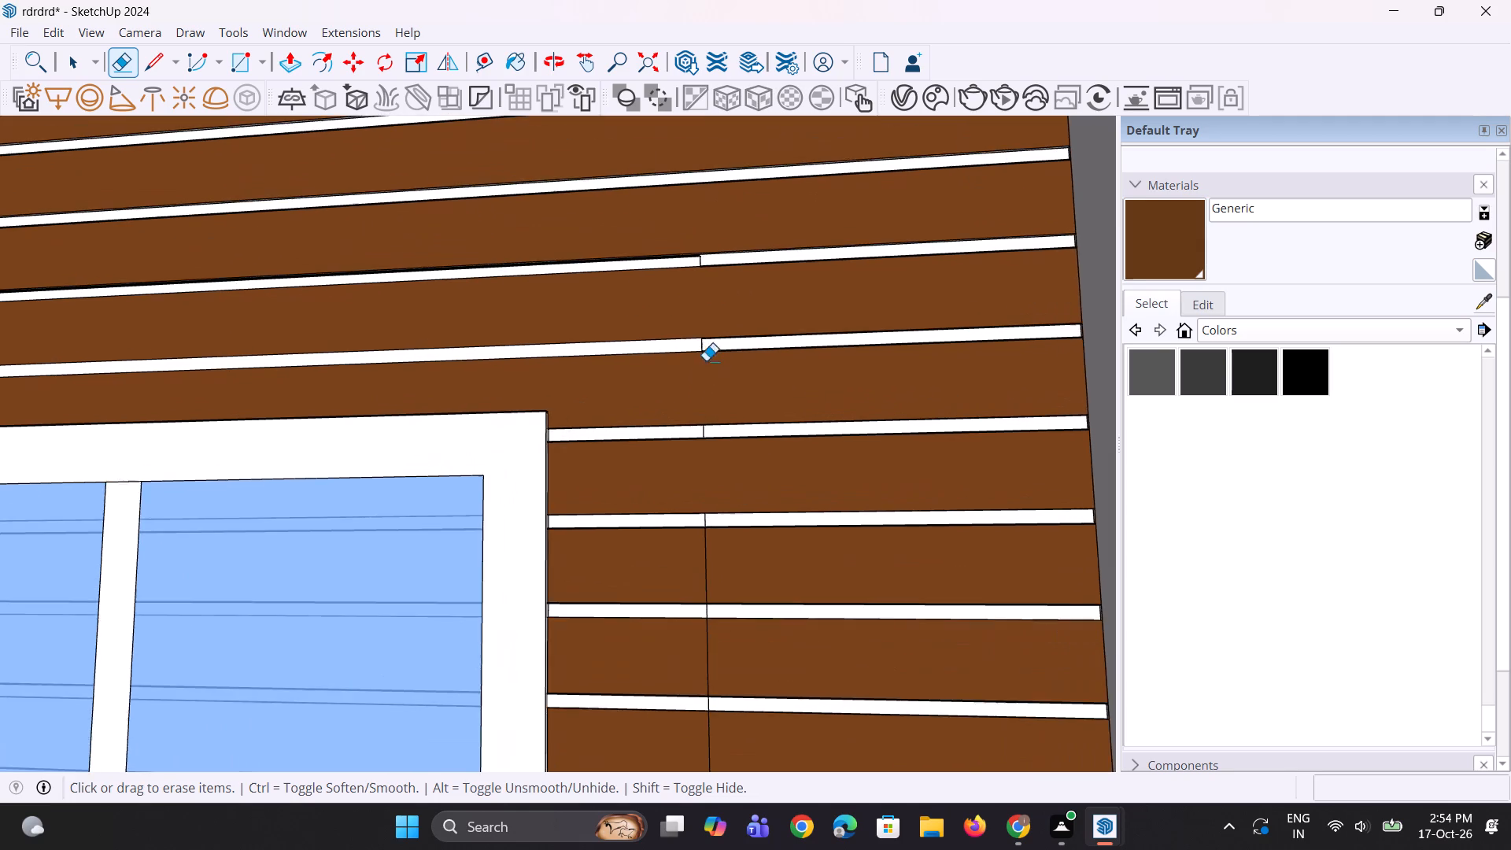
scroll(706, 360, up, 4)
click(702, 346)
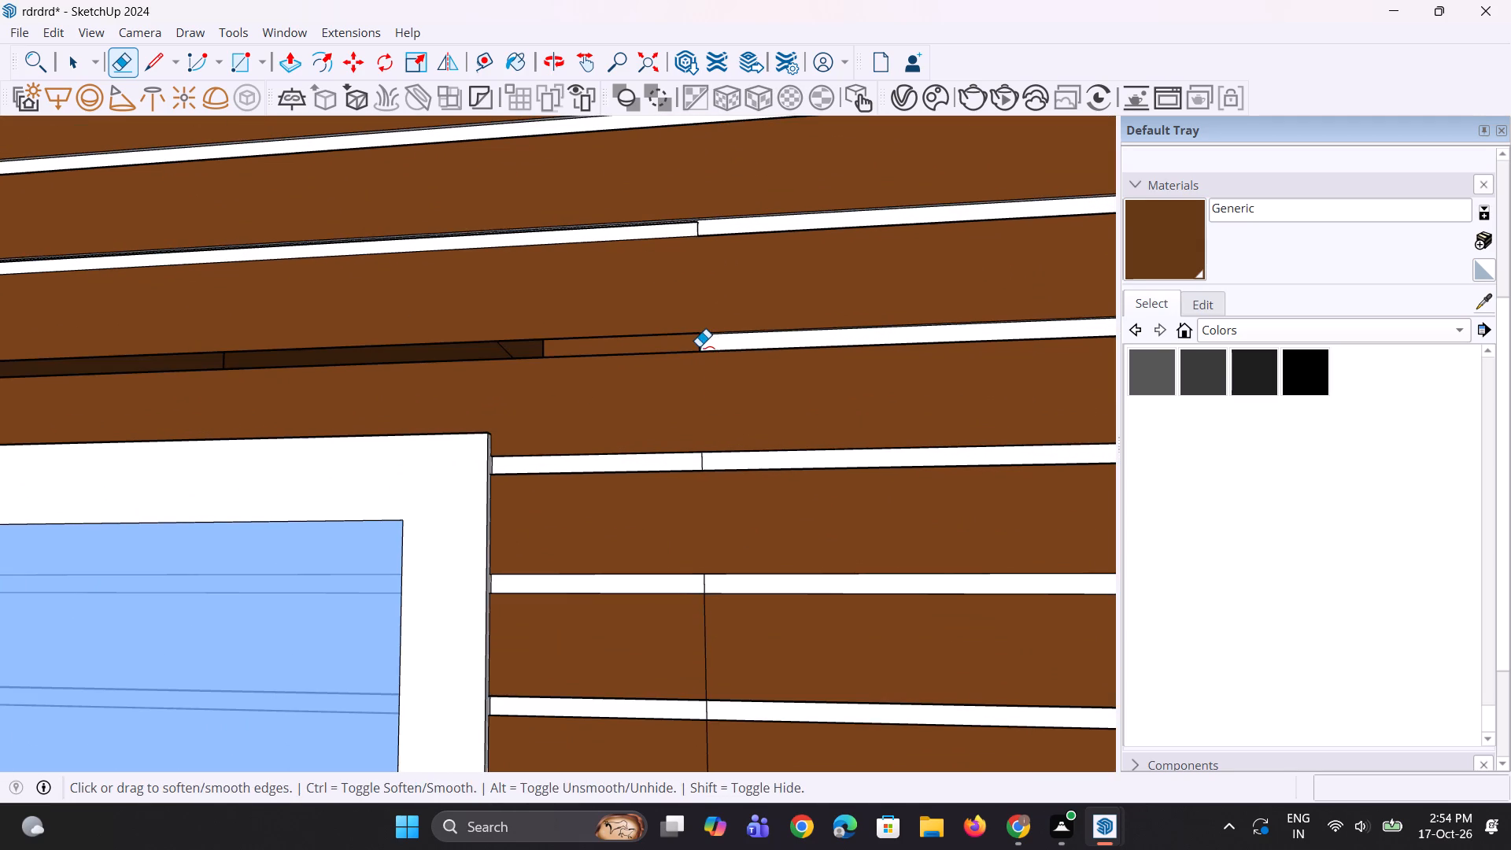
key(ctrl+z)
Erase the vertical seam line from three white gaps beside the upper window and the two brown slats between them.
scroll(692, 402, down, 4)
scroll(691, 506, up, 6)
click(707, 527)
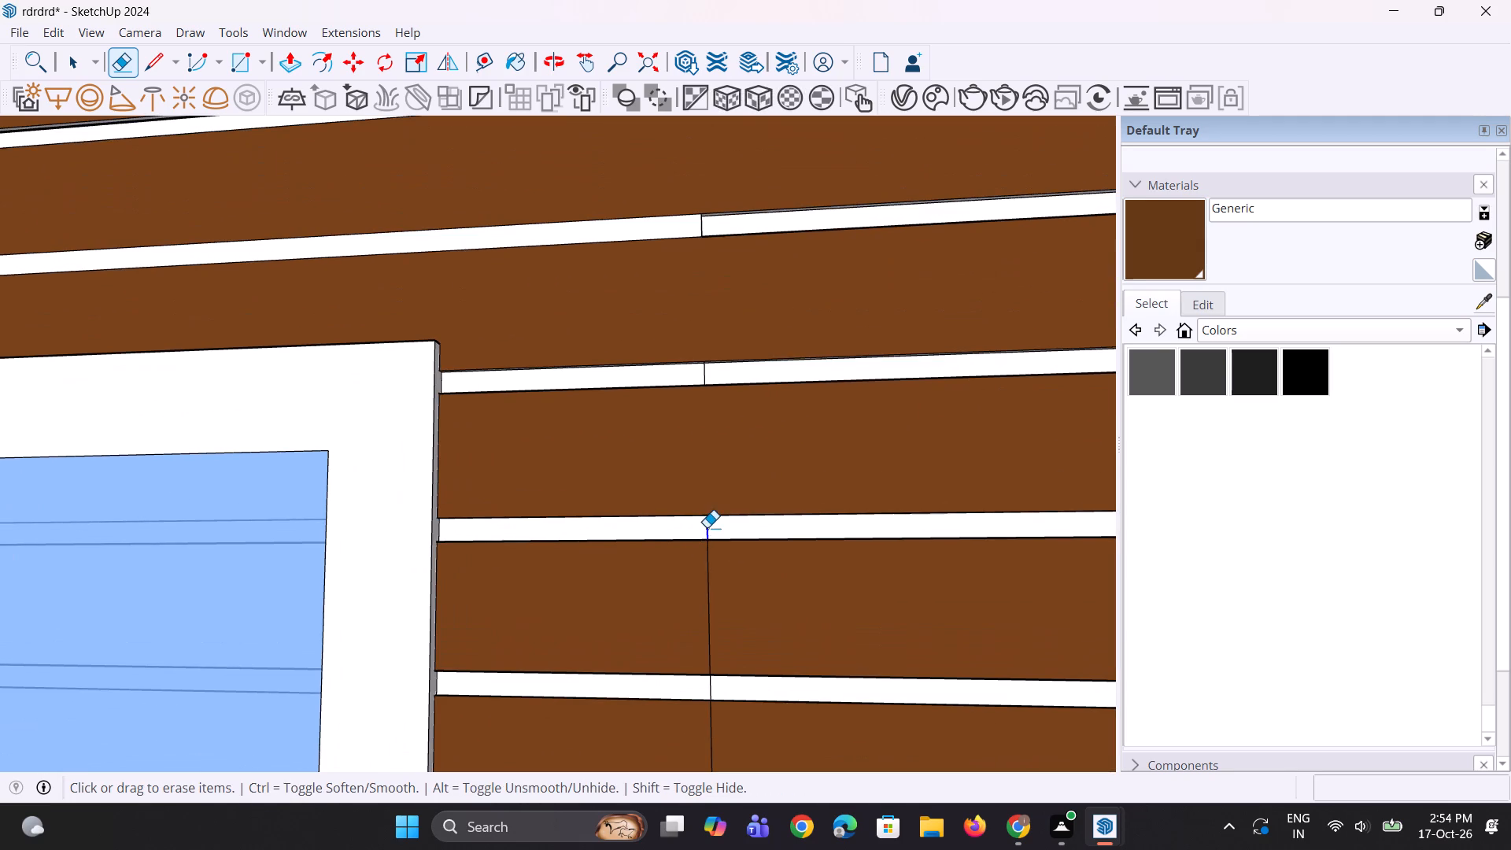
click(704, 586)
click(710, 584)
scroll(693, 469, down, 5)
scroll(730, 678, up, 3)
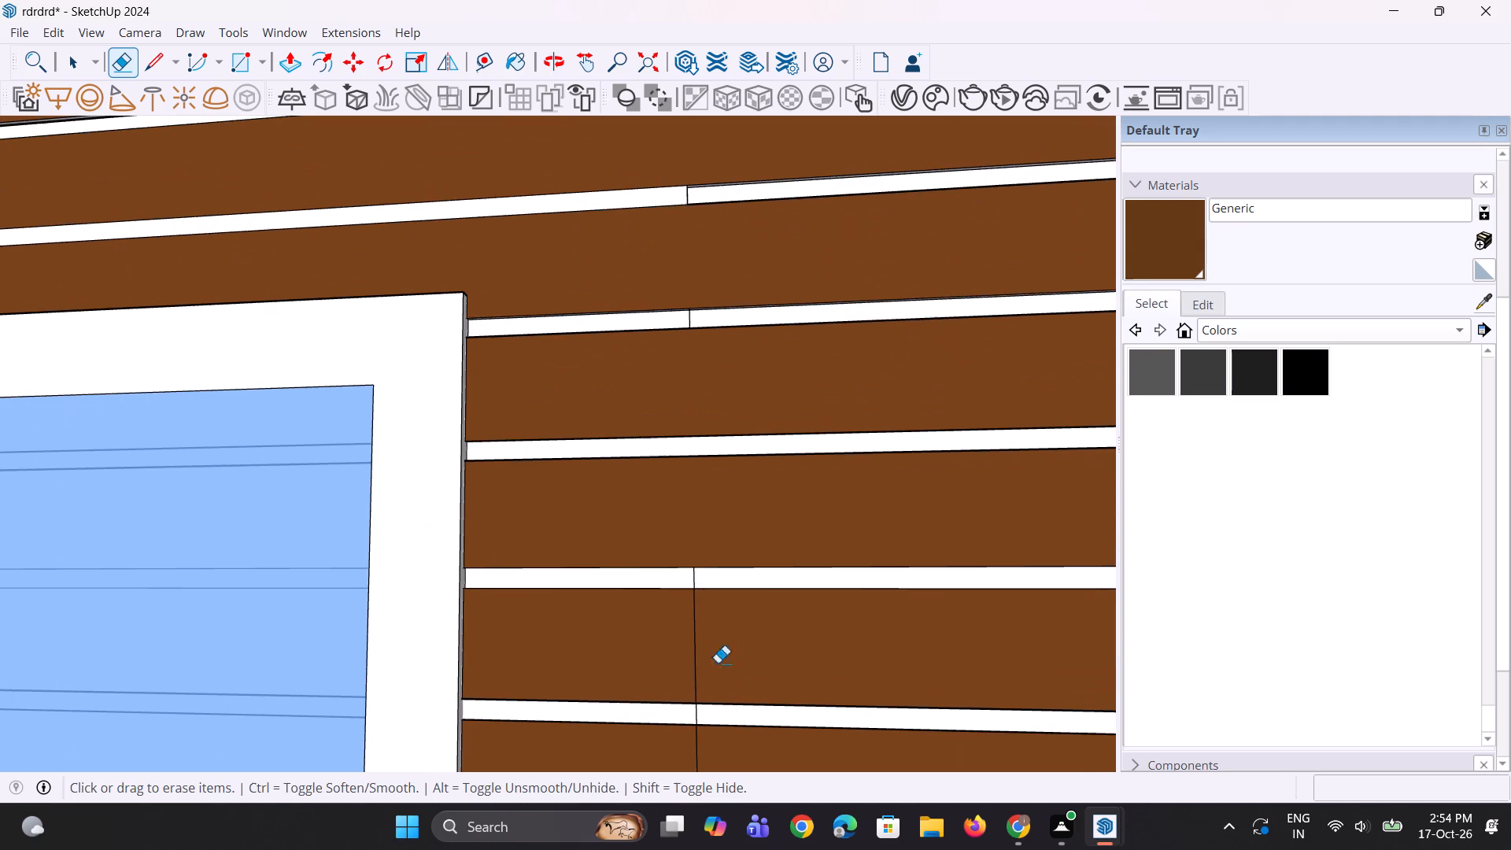
click(696, 579)
click(696, 611)
scroll(696, 493, down, 5)
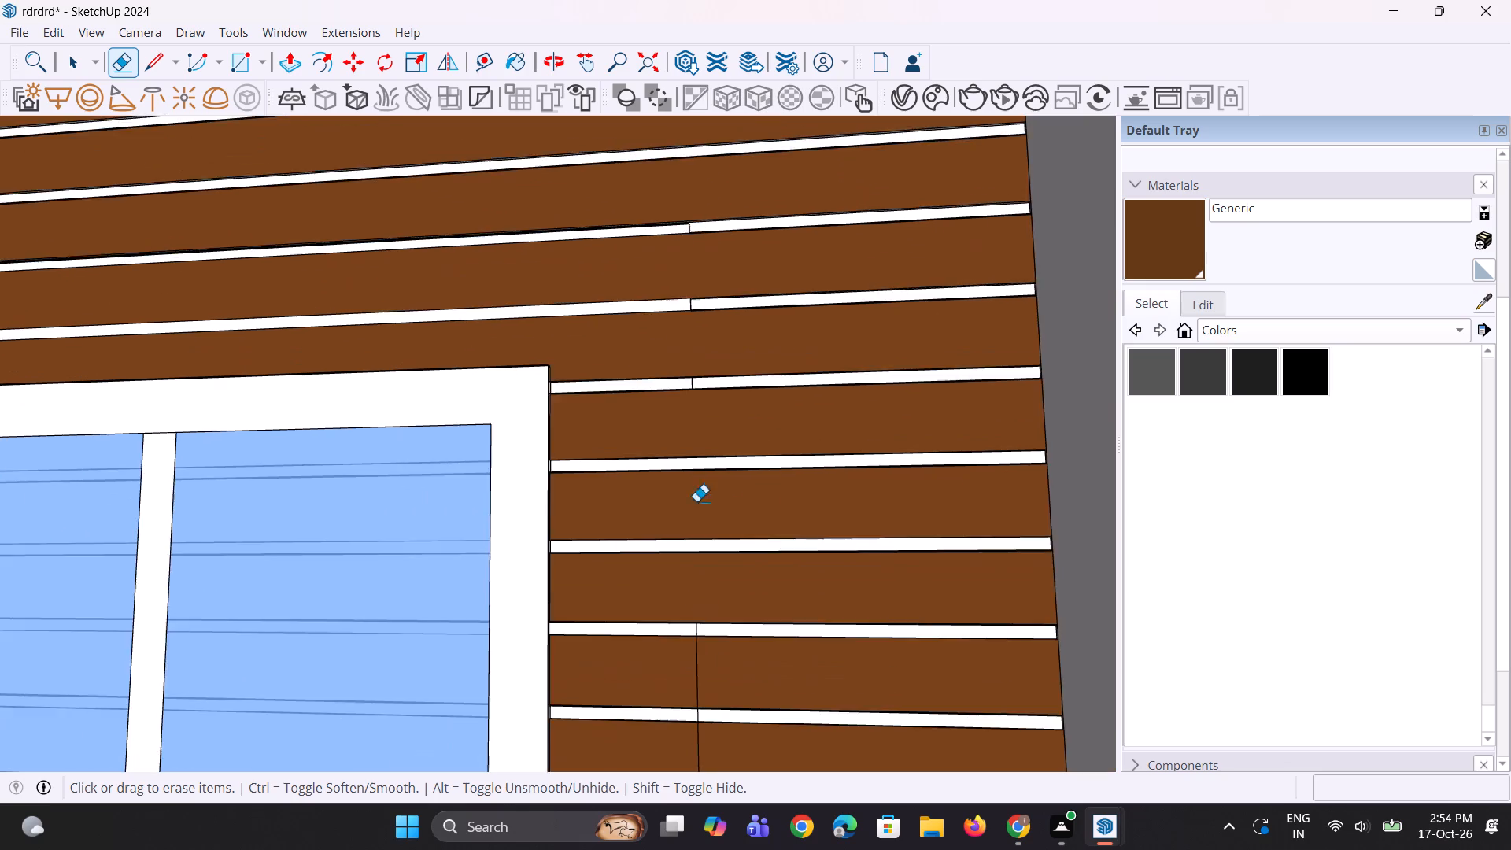
scroll(721, 708, up, 9)
click(697, 600)
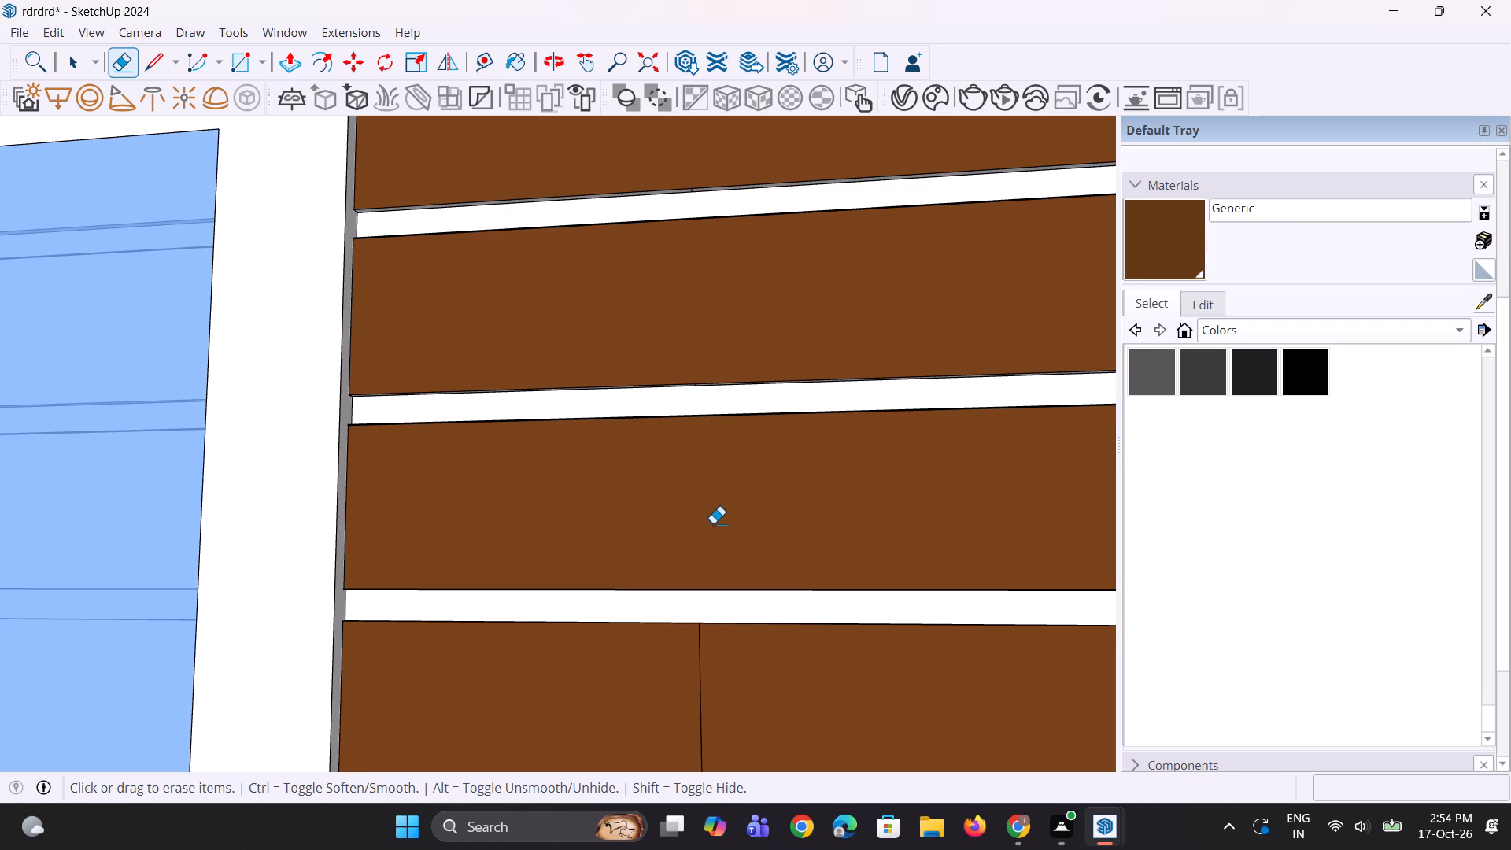
Erase the vertical seam line from the next three brown slats beside the upper window and the two white gaps between them.
scroll(641, 301, down, 4)
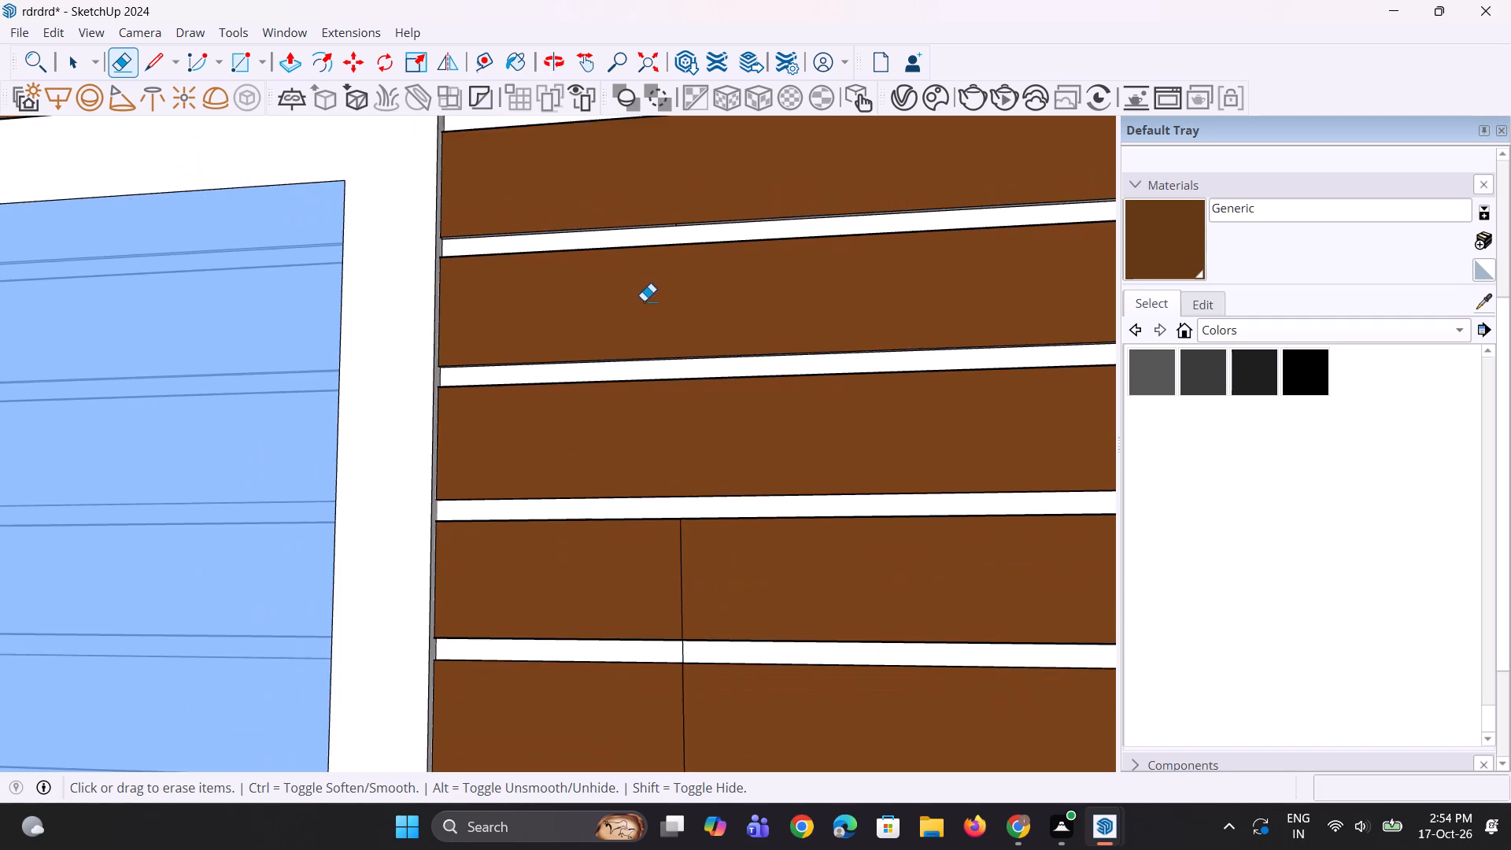
scroll(644, 301, down, 1)
scroll(630, 519, up, 2)
click(691, 535)
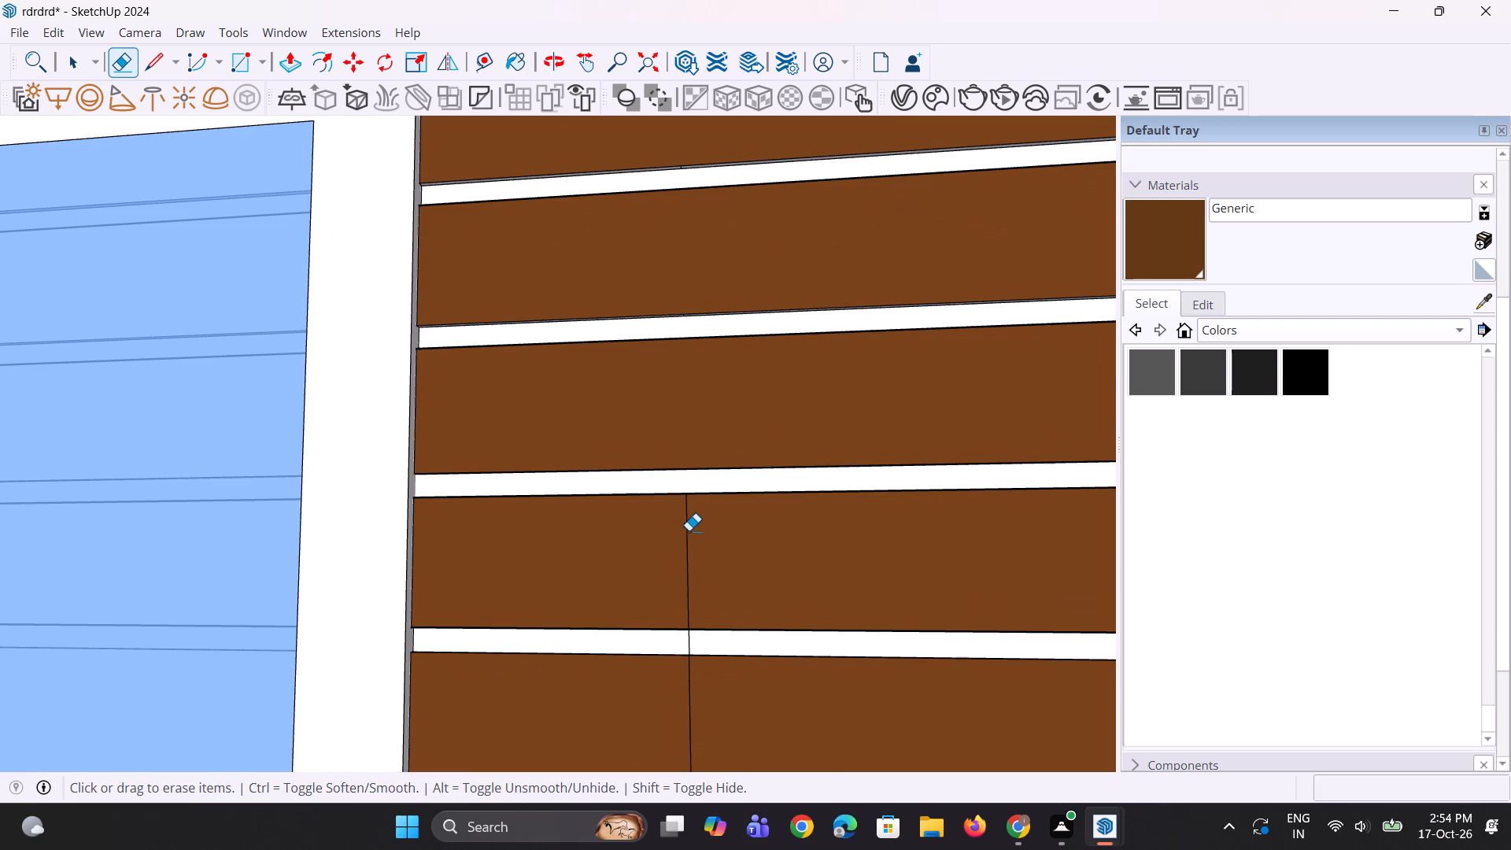
click(683, 528)
click(685, 522)
scroll(656, 447, down, 7)
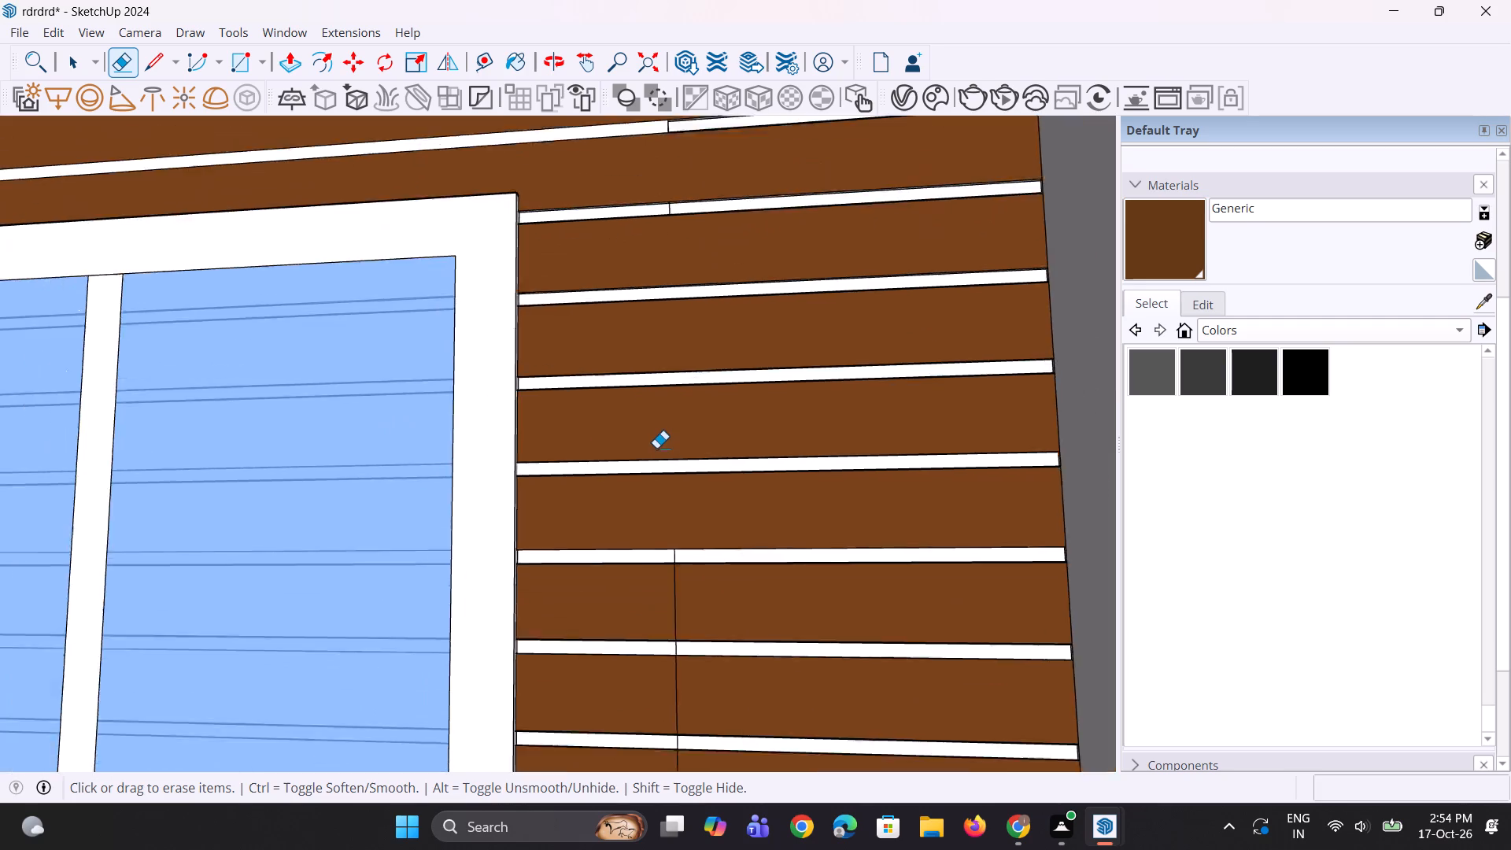
scroll(656, 448, down, 1)
scroll(682, 600, up, 12)
click(658, 500)
click(659, 535)
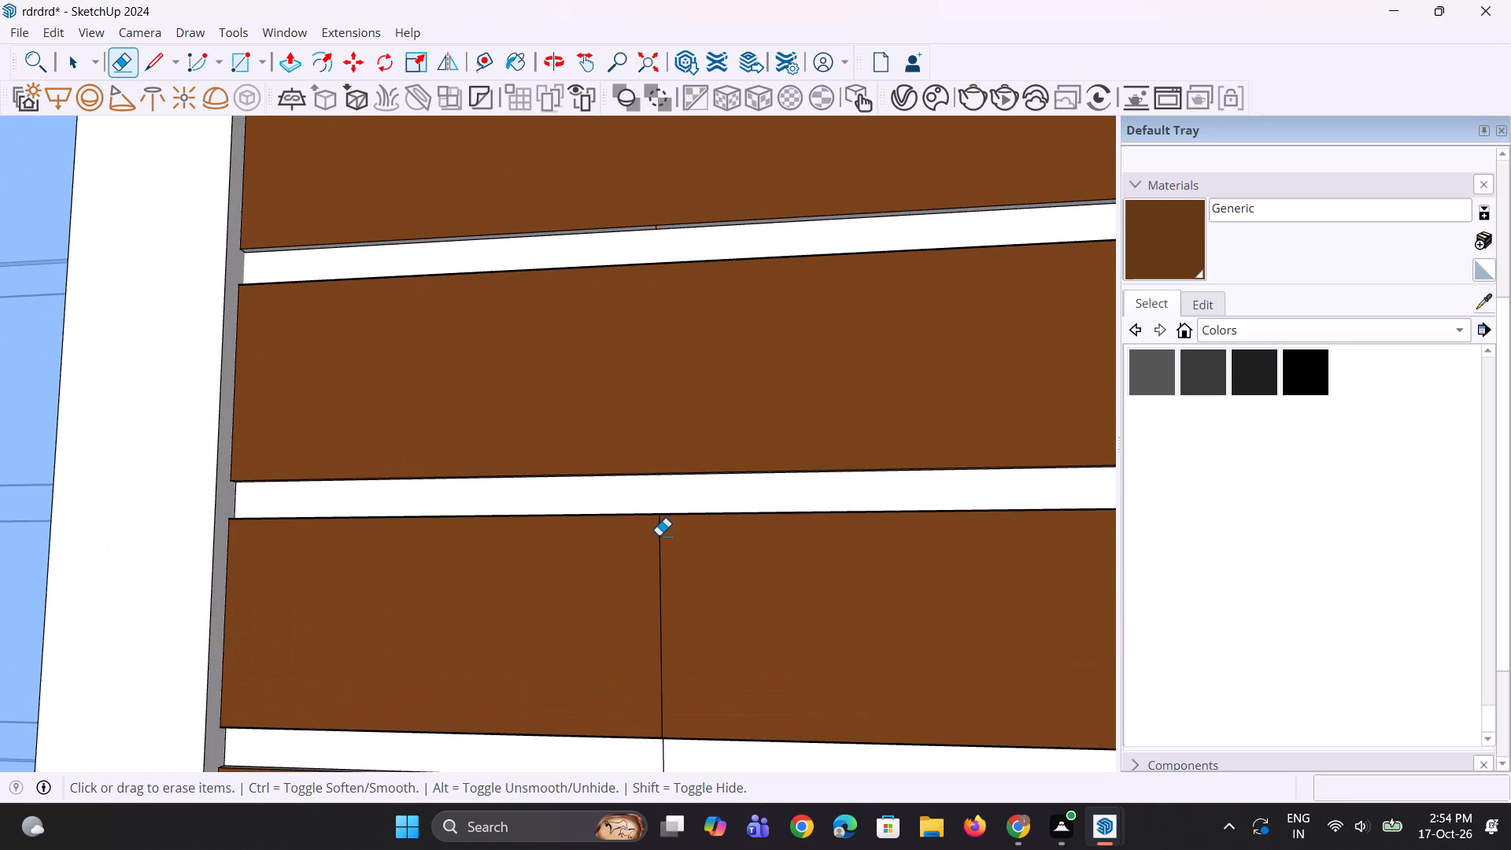
scroll(656, 491, down, 10)
scroll(652, 639, up, 8)
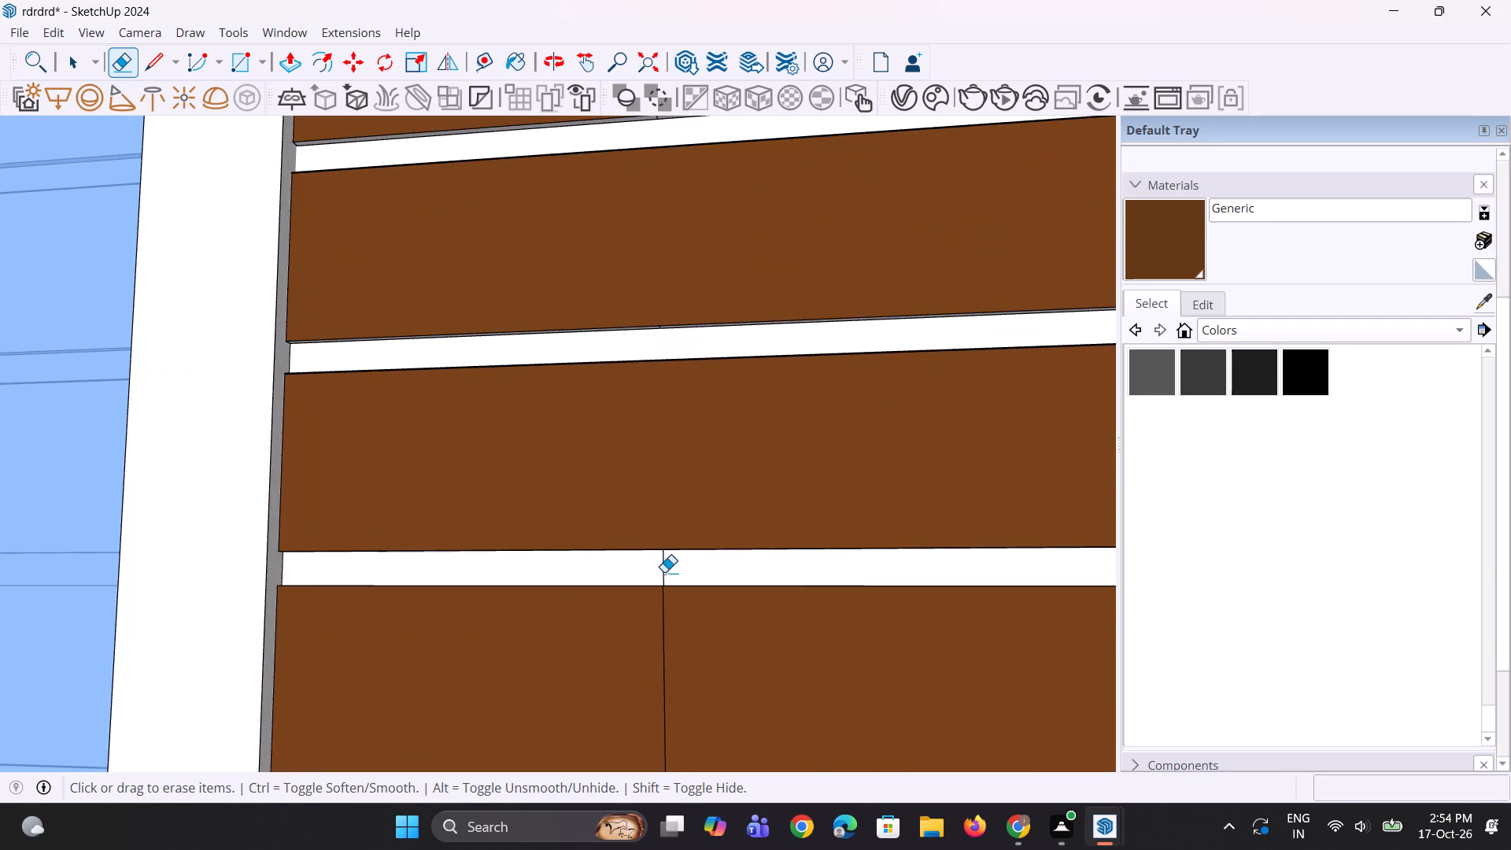
click(664, 572)
click(664, 619)
Erase the vertical seam line from the next three white gaps down the window's side and the two brown slats between them.
scroll(642, 505, down, 11)
scroll(626, 679, up, 7)
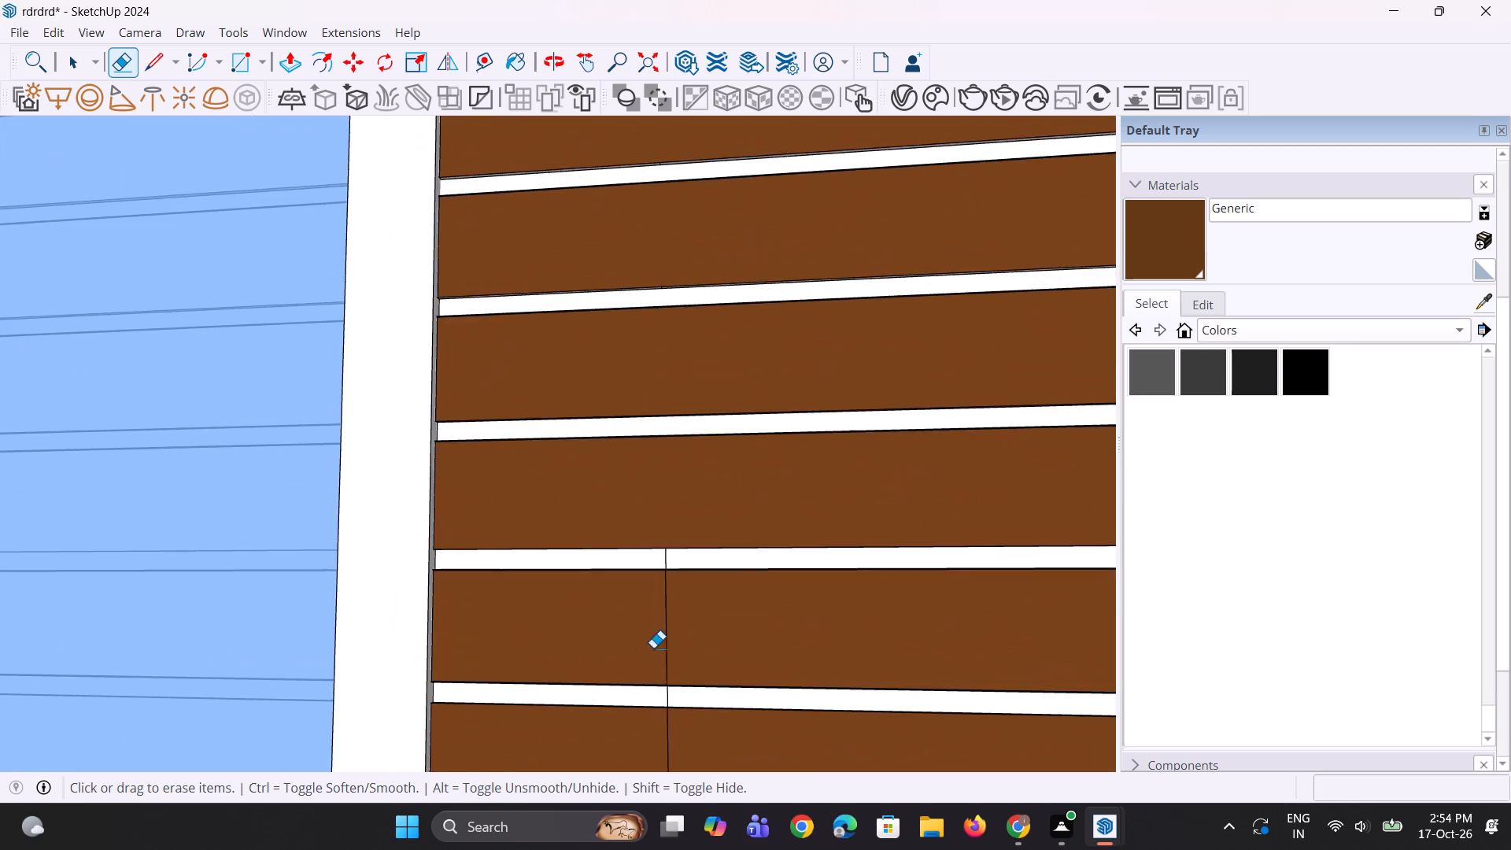
scroll(653, 648, up, 2)
click(671, 612)
scroll(704, 512, up, 2)
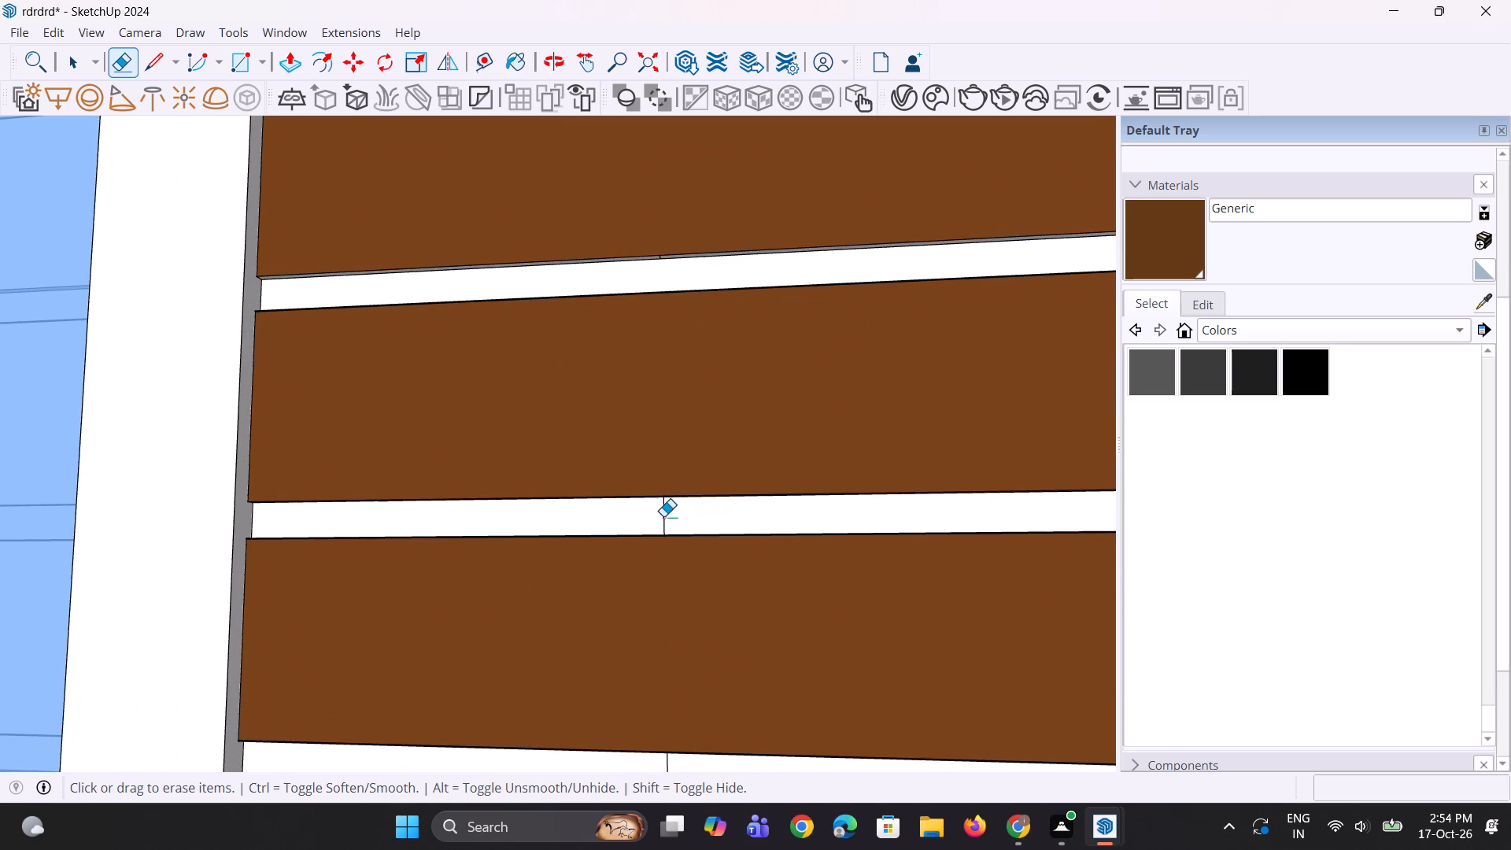
click(663, 516)
scroll(564, 490, down, 10)
scroll(592, 643, up, 9)
click(611, 634)
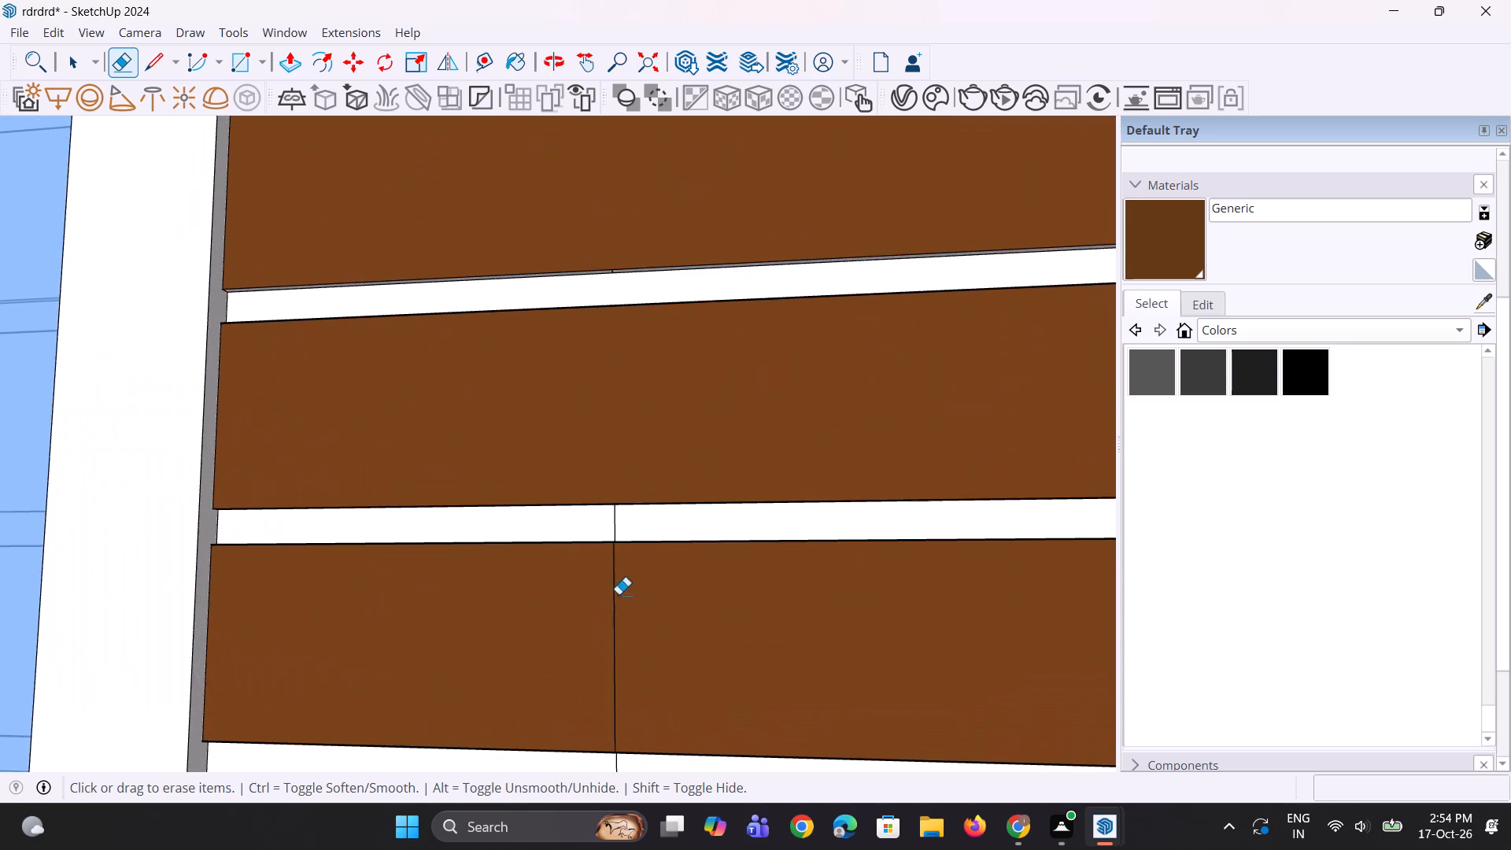
scroll(623, 559, up, 2)
click(611, 521)
click(607, 573)
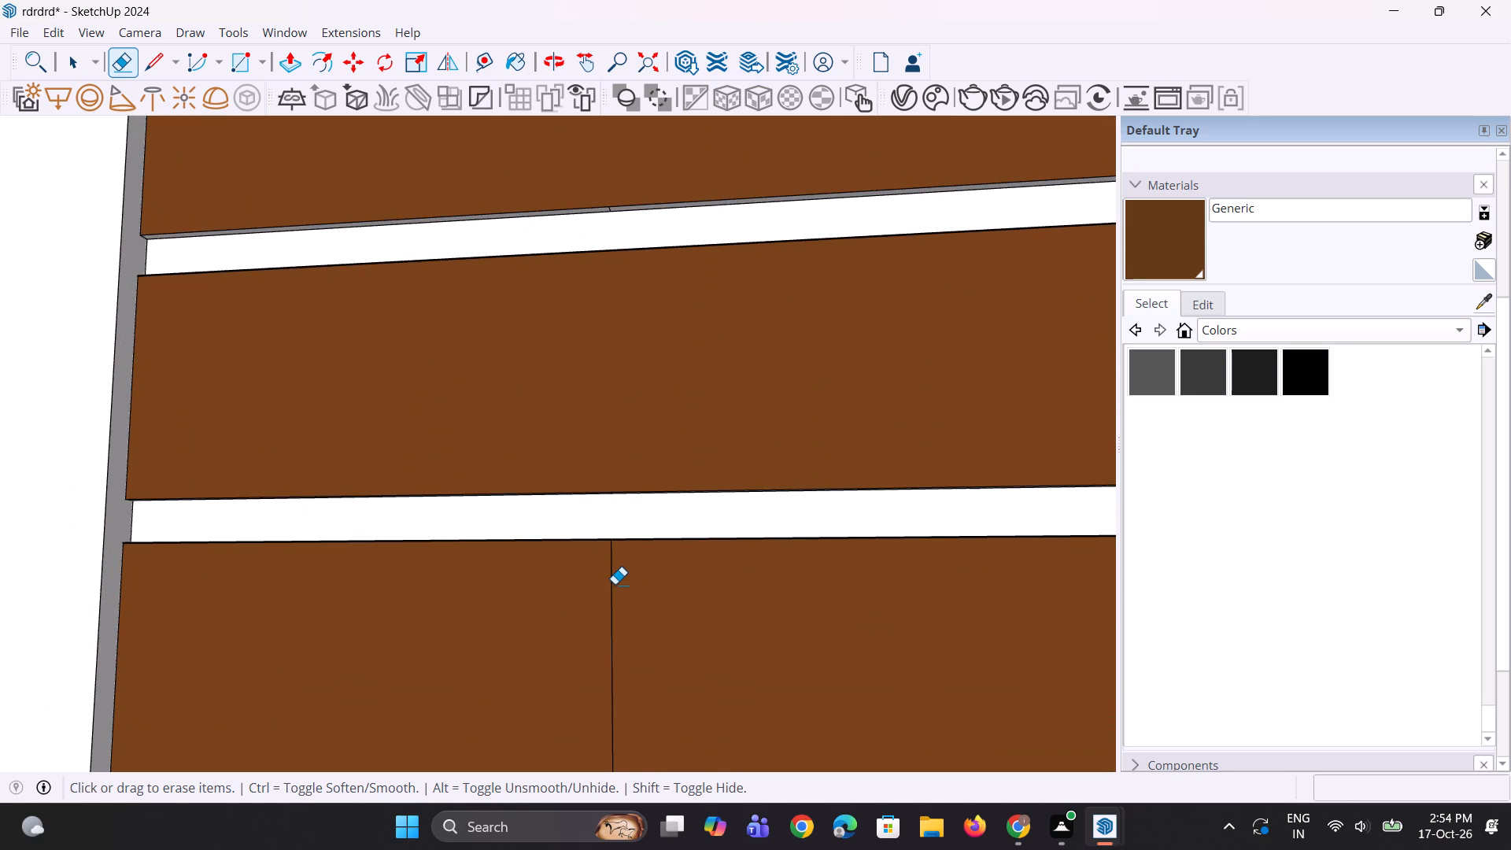
click(615, 584)
click(614, 581)
scroll(607, 580, down, 11)
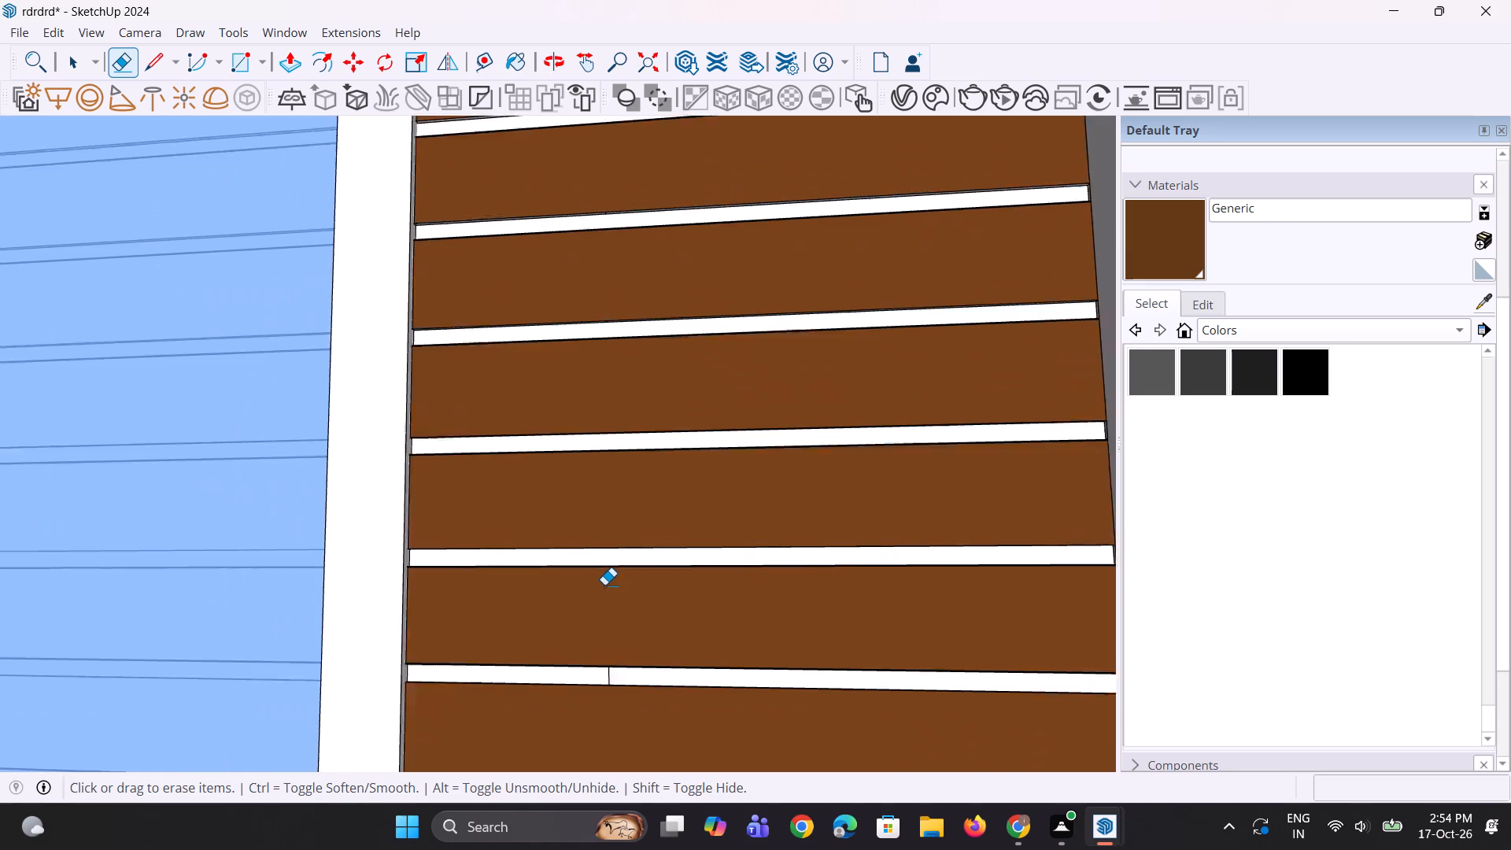
scroll(637, 812, up, 12)
click(585, 676)
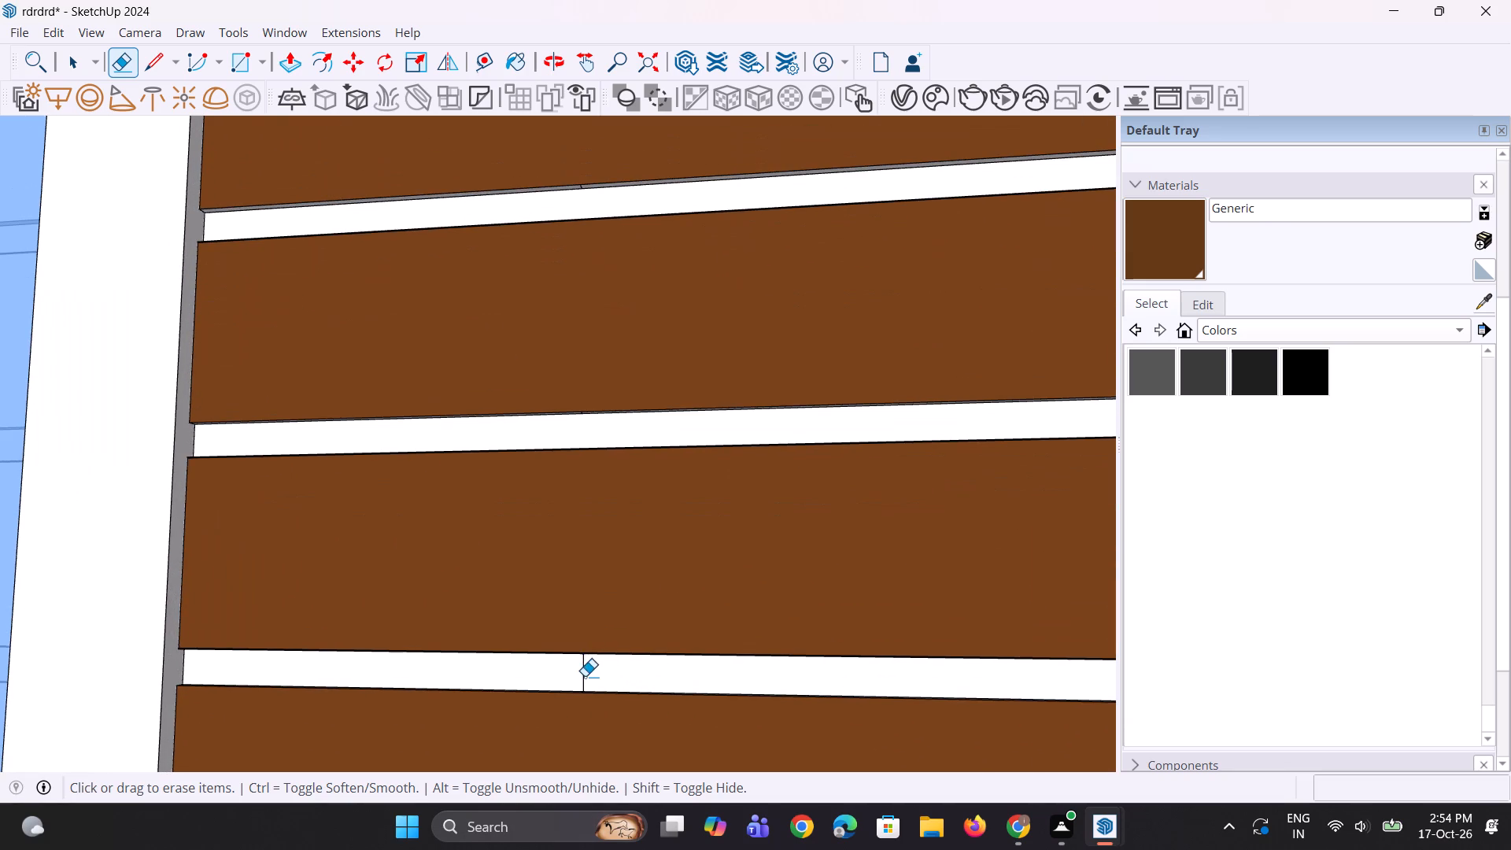
Erase the remaining seam line from the brown slat and two white gaps just above the upper window's bottom corner.
scroll(506, 643, down, 18)
middle_drag(500, 653, 493, 656)
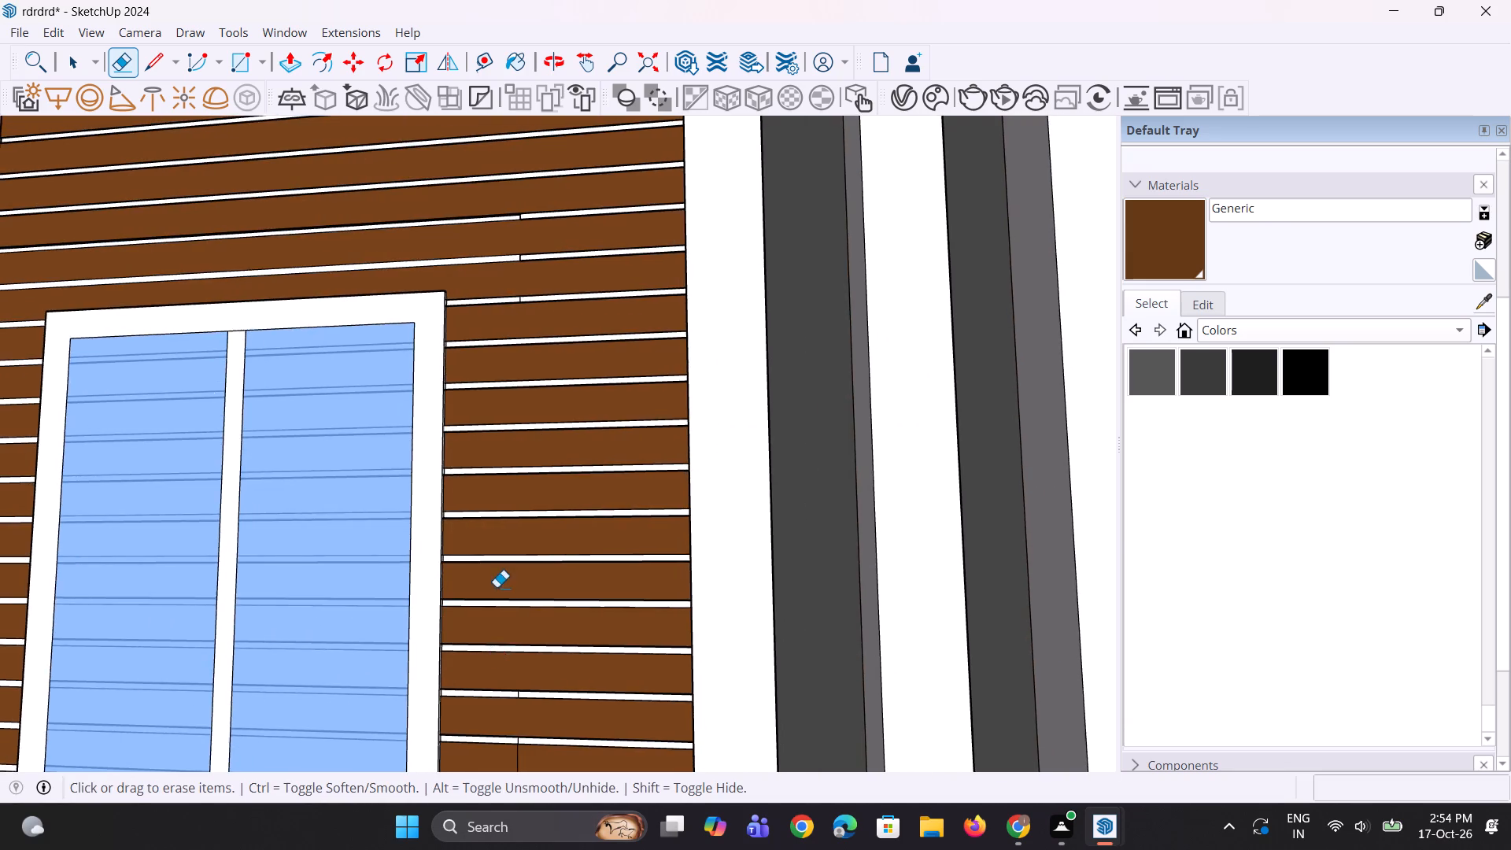
scroll(497, 587, down, 10)
scroll(497, 722, up, 12)
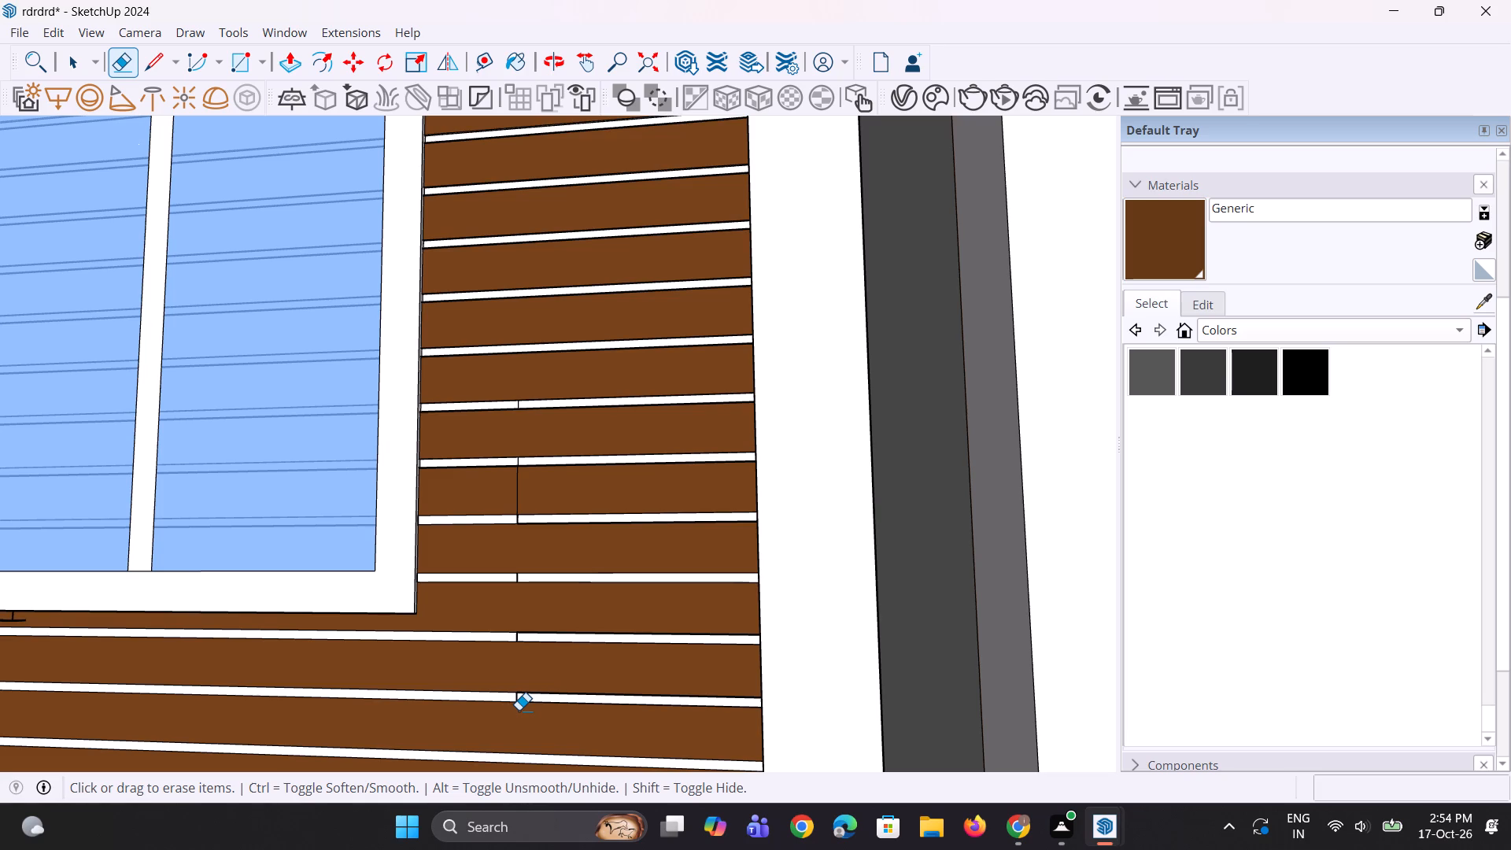
scroll(533, 504, up, 5)
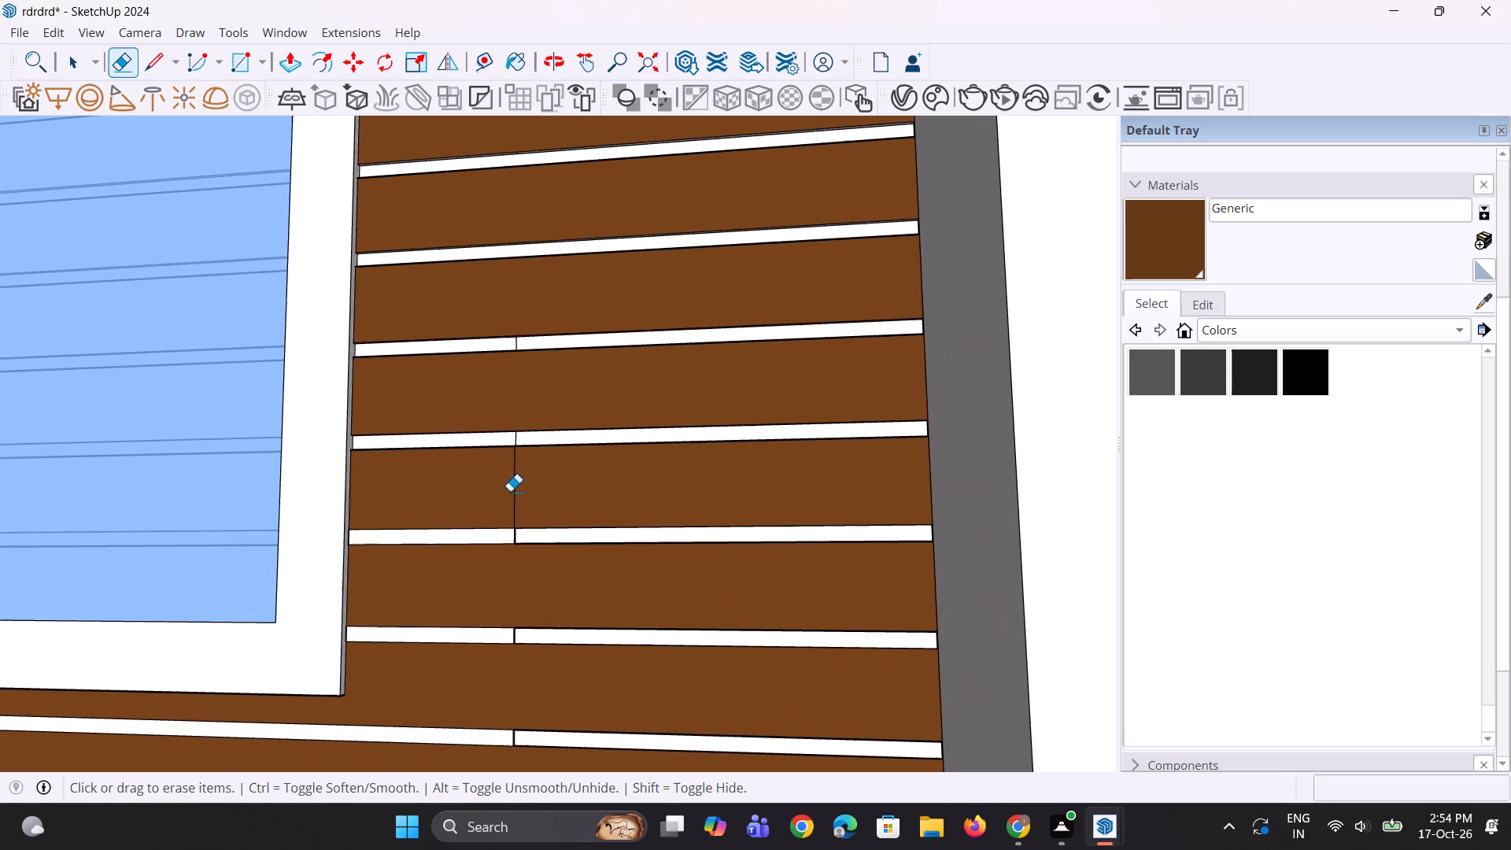
click(510, 491)
scroll(510, 486, up, 3)
click(513, 481)
scroll(517, 445, up, 2)
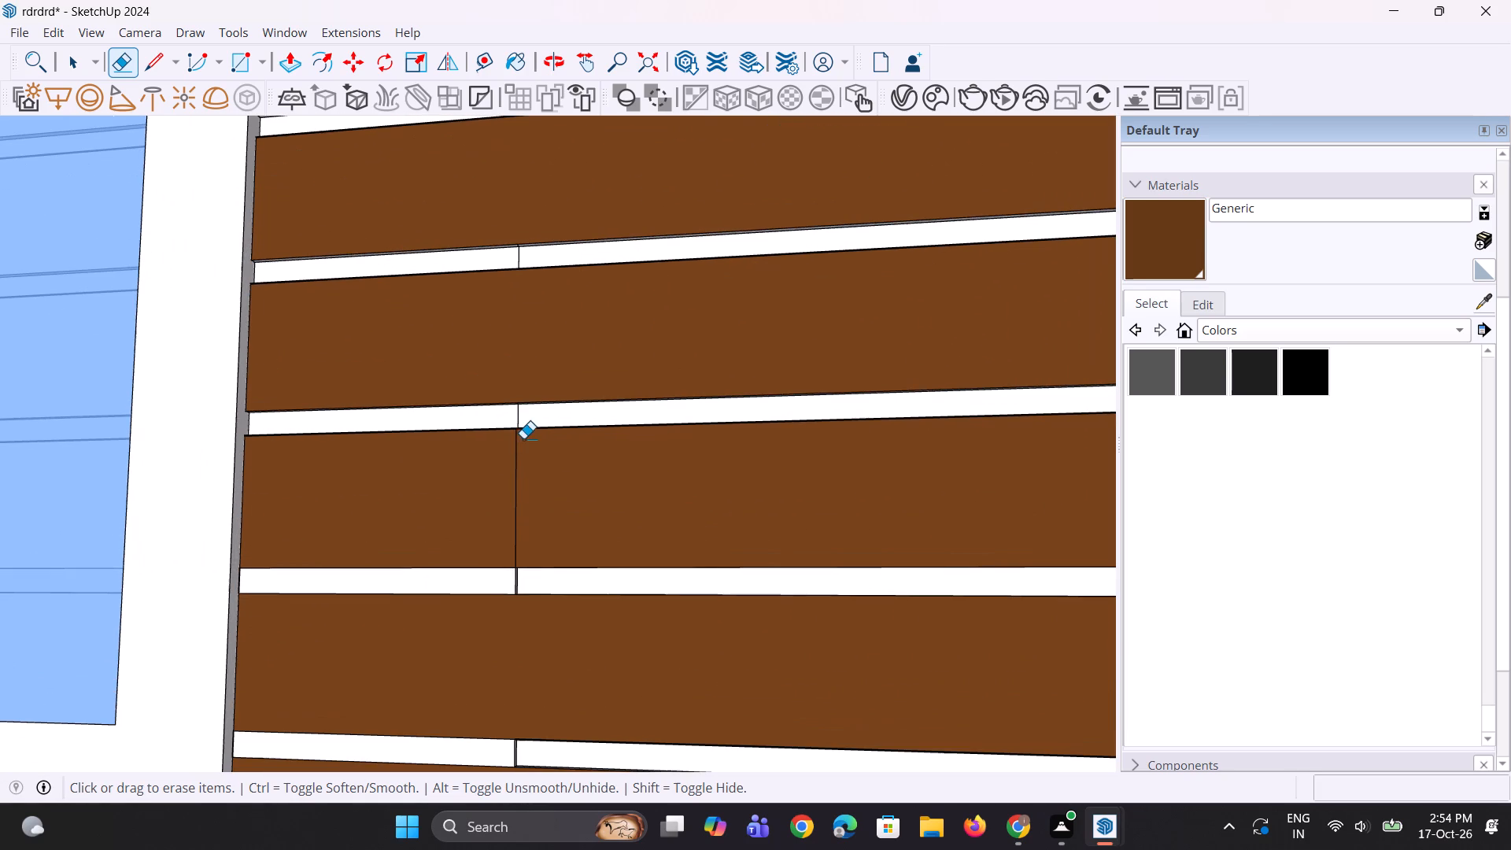
click(517, 419)
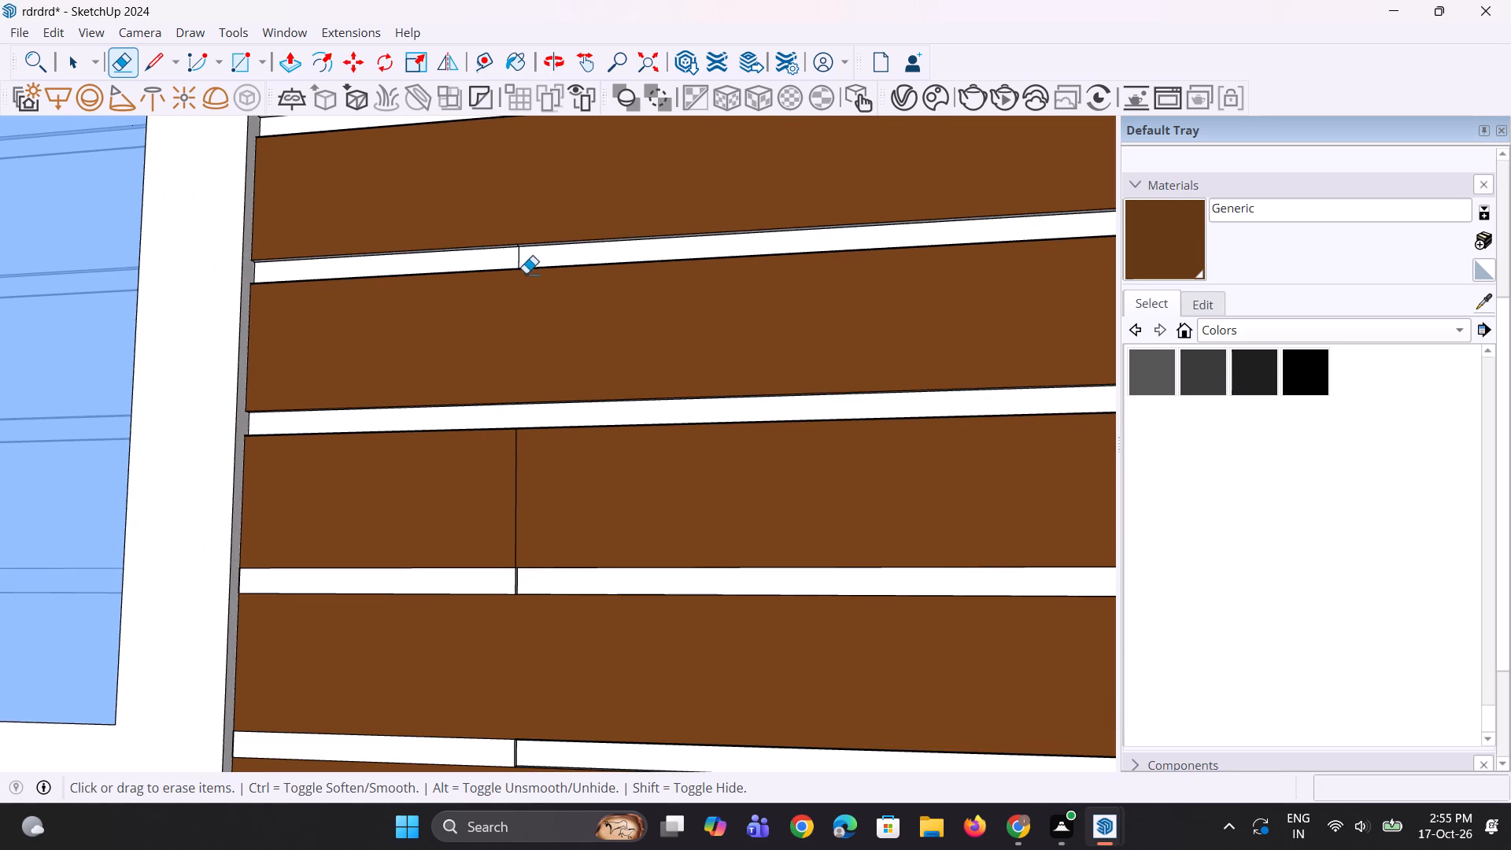
click(515, 261)
click(519, 264)
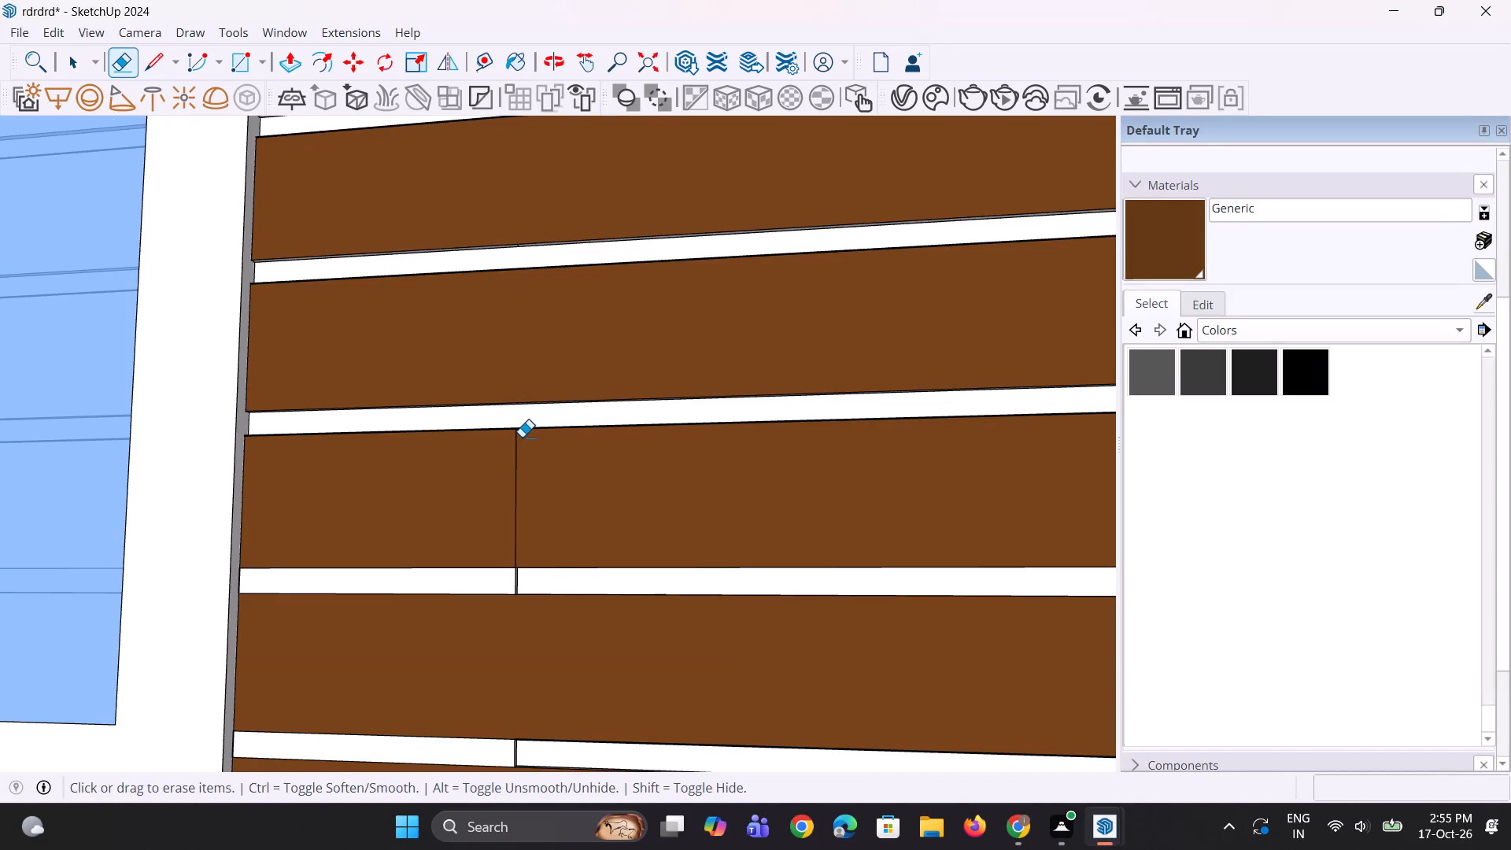
click(515, 456)
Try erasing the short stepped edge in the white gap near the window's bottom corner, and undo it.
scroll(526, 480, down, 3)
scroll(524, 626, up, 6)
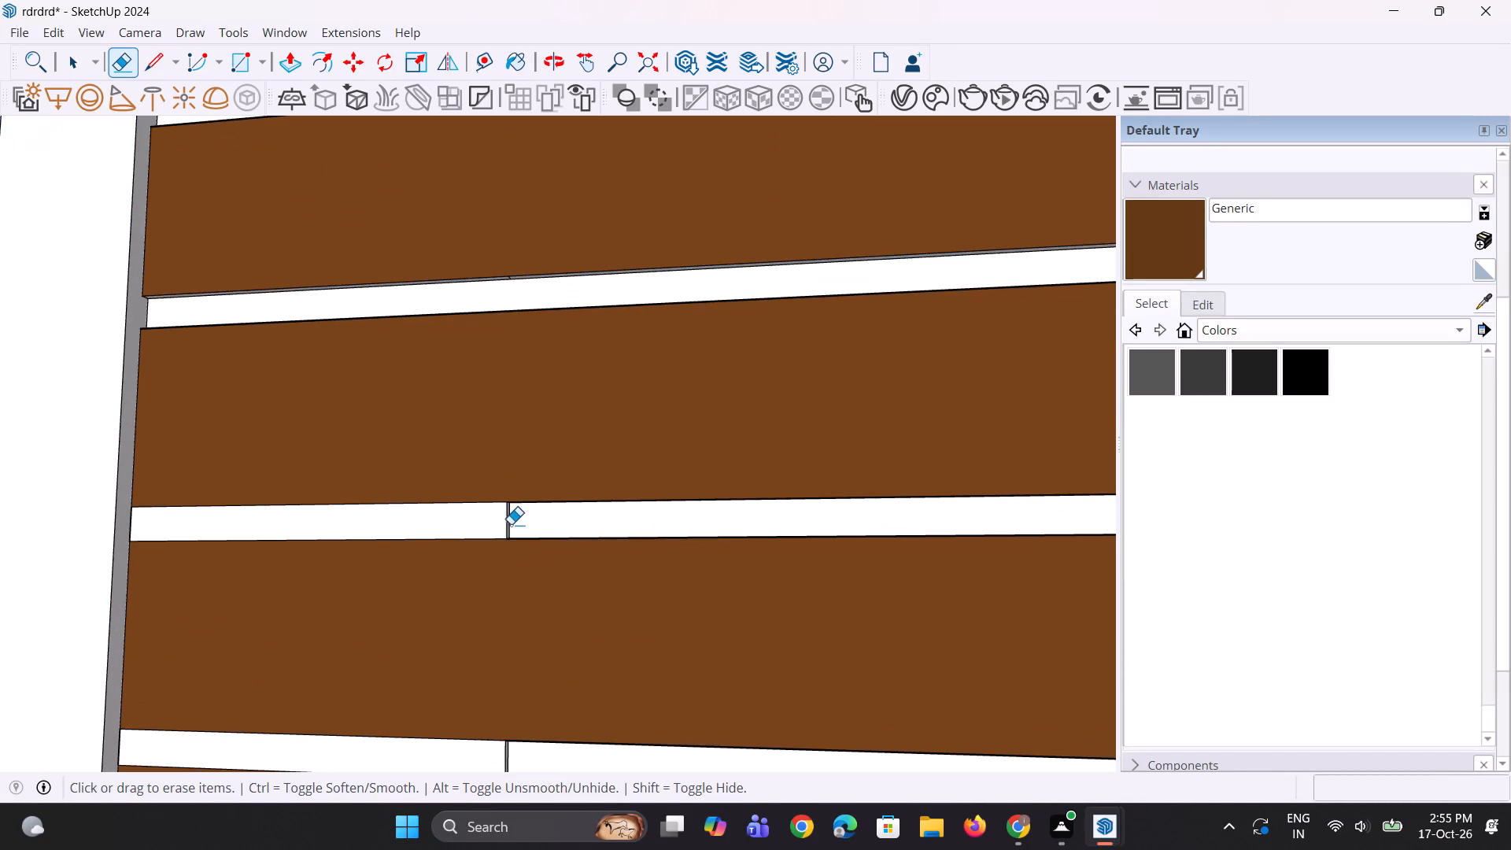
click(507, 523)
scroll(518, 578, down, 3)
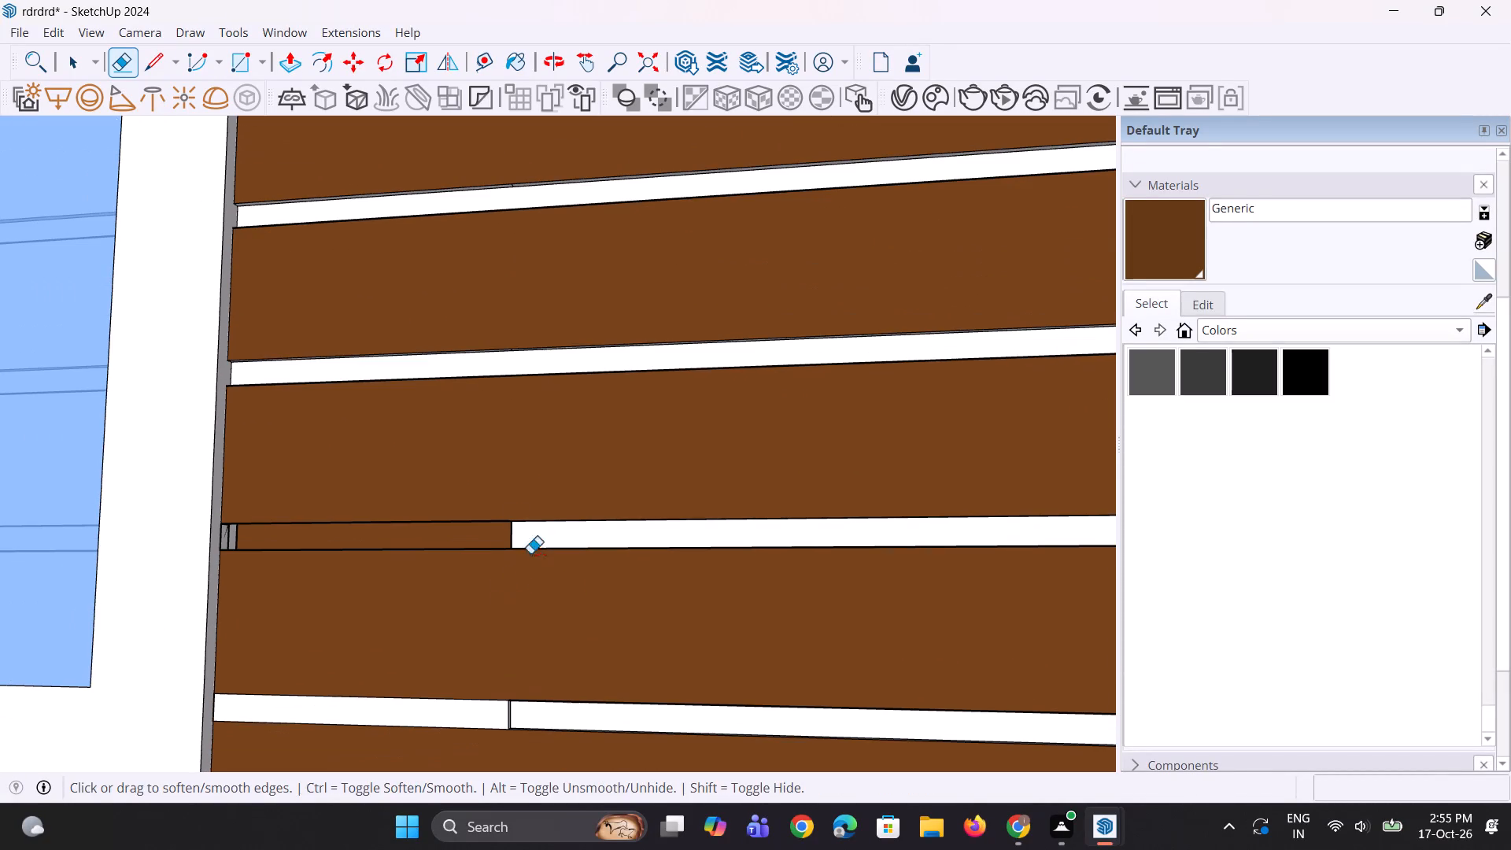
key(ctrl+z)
Push the four raised white gap strips around the window's bottom corner back flush with the recessed gap faces beside them.
scroll(437, 502, down, 4)
scroll(386, 298, up, 1)
scroll(386, 298, down, 7)
scroll(423, 584, up, 5)
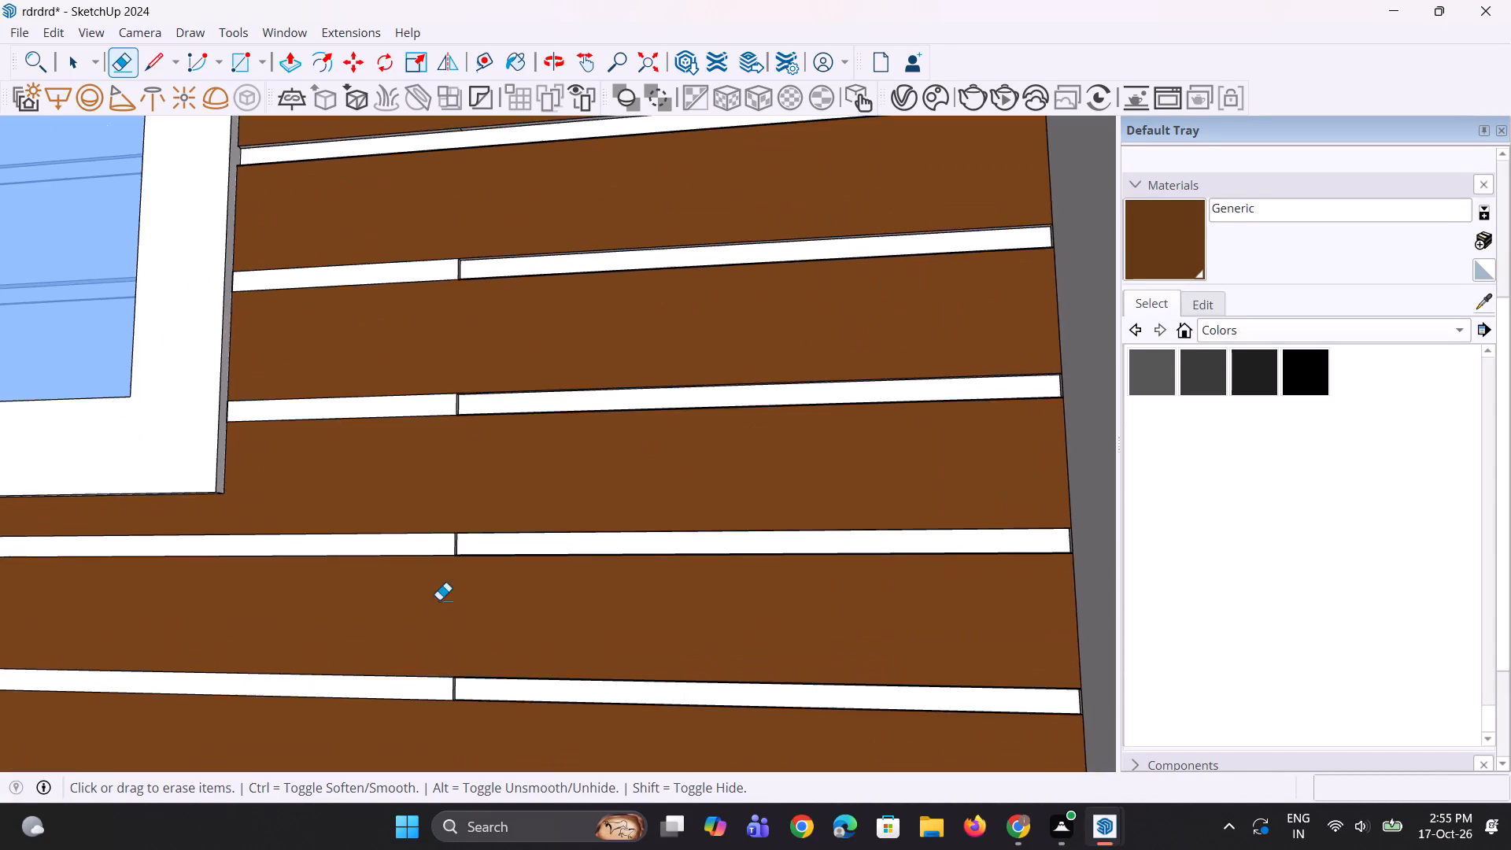
scroll(439, 600, up, 4)
scroll(373, 533, down, 10)
middle_drag(429, 647, 302, 699)
scroll(357, 473, up, 1)
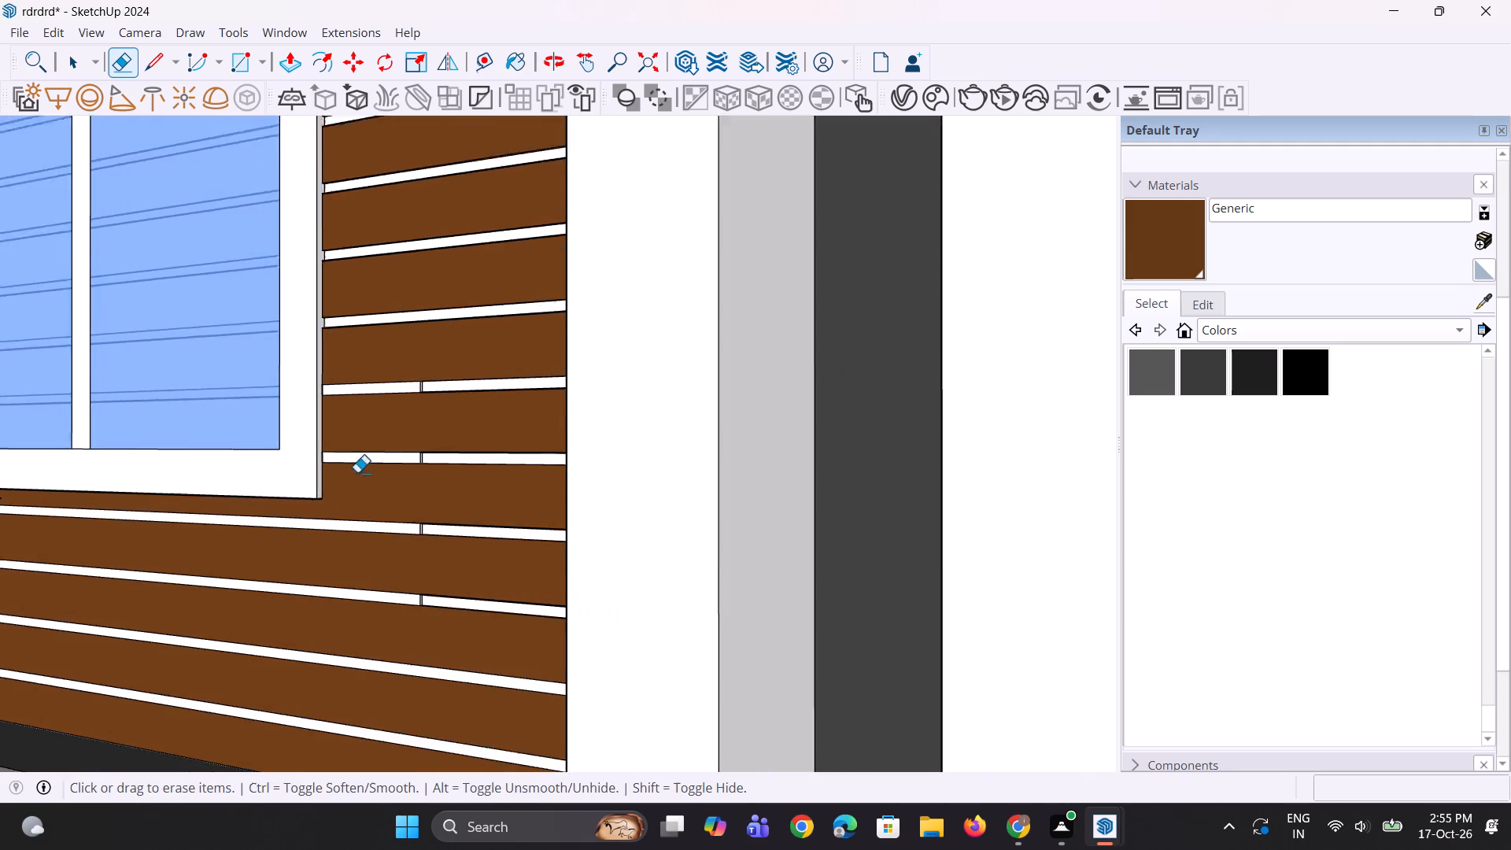
scroll(357, 472, up, 6)
key(p)
scroll(455, 377, up, 3)
click(449, 331)
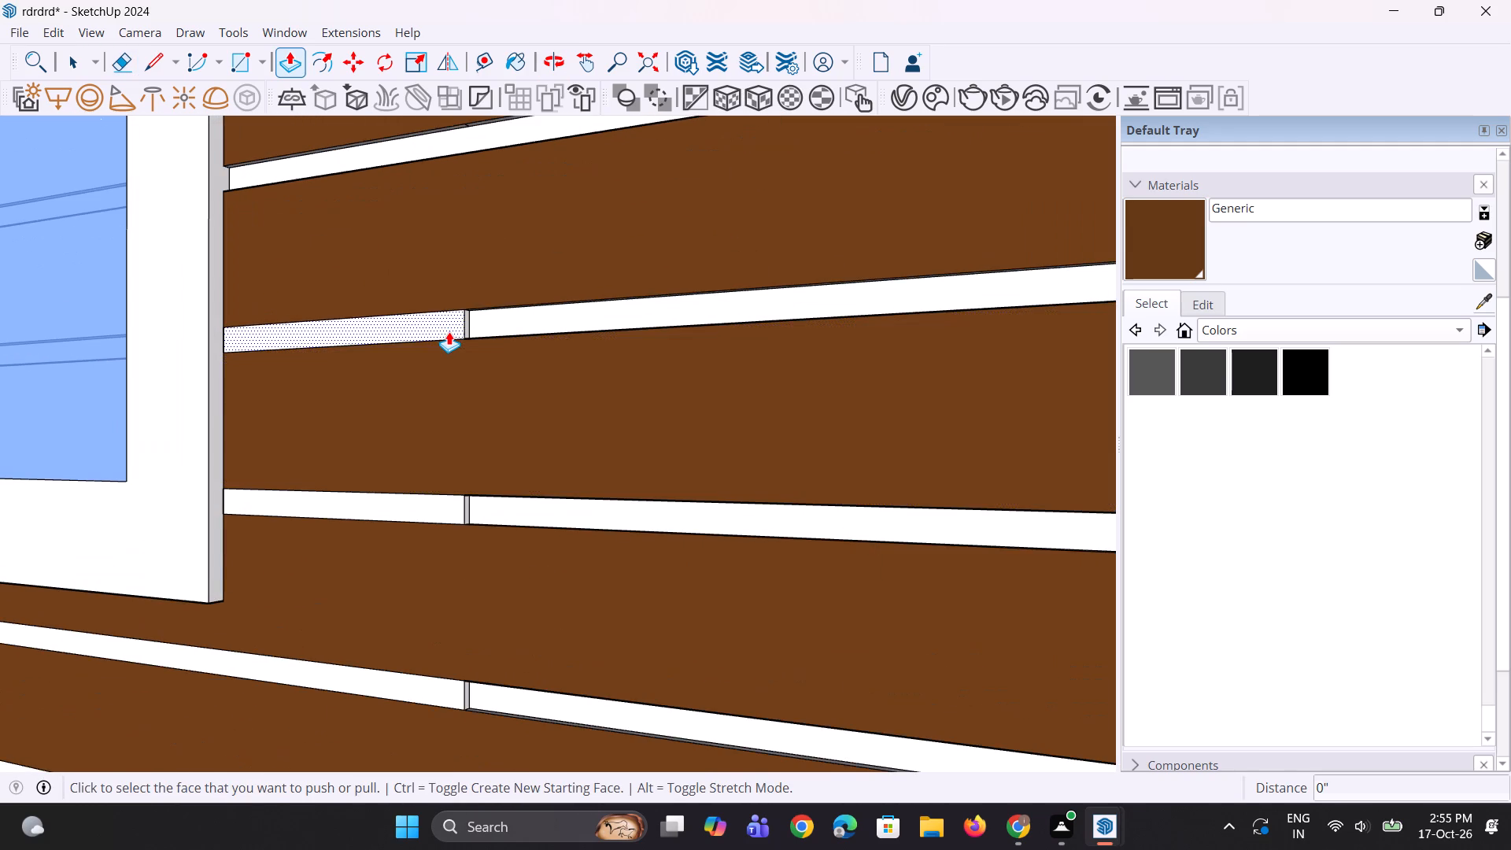
click(482, 332)
double_click(426, 504)
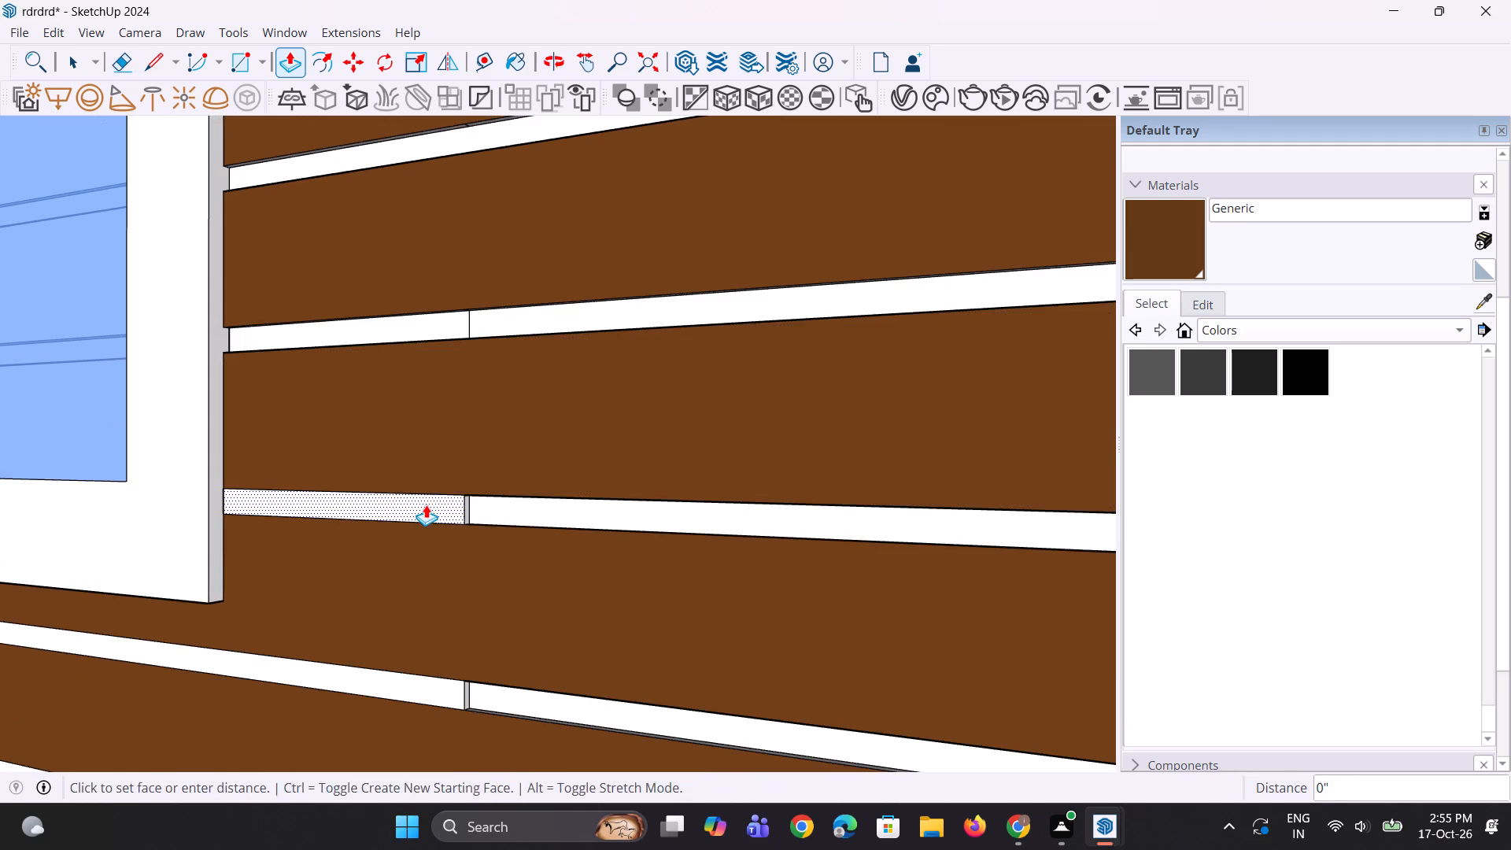
double_click(443, 688)
scroll(462, 589, down, 9)
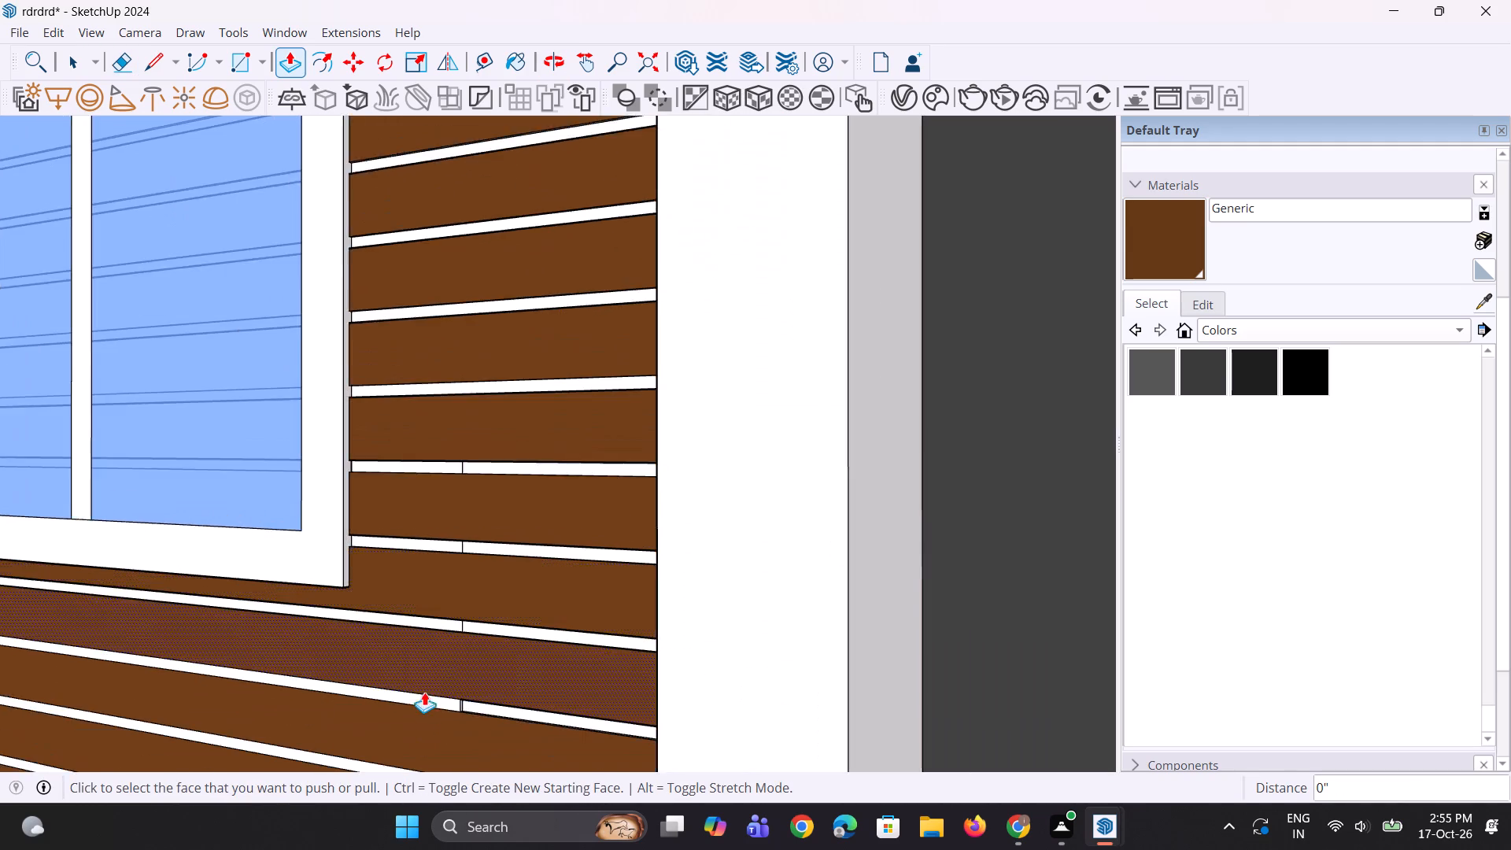
scroll(424, 703, up, 3)
double_click(433, 704)
Erase the short vertical seam lines from the four white gaps around the upper window's bottom corner.
scroll(450, 710, up, 1)
middle_drag(452, 710, 504, 699)
scroll(418, 720, up, 5)
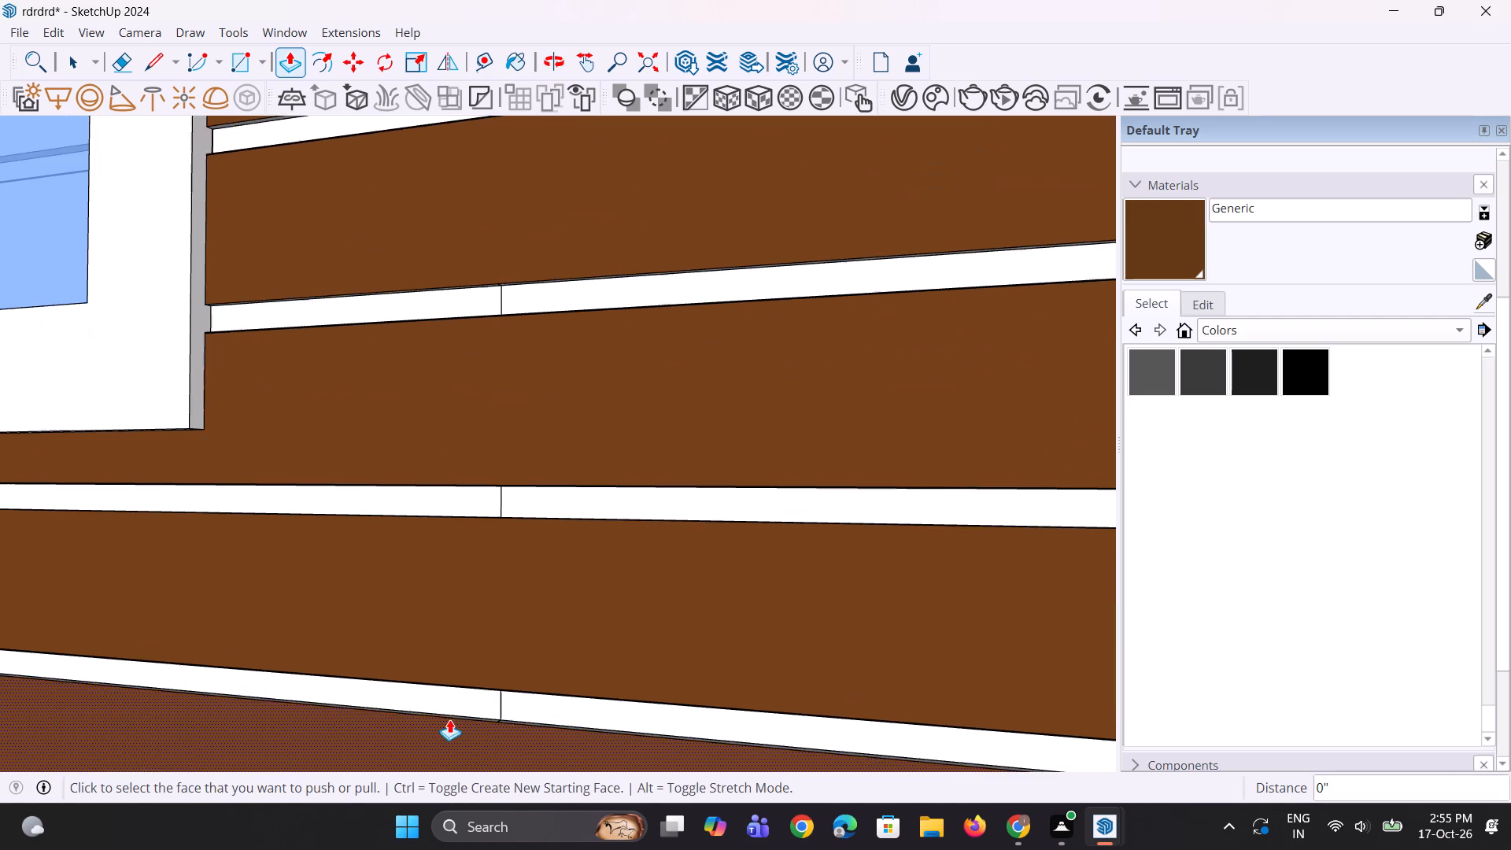
key(e)
scroll(554, 669, up, 1)
click(497, 709)
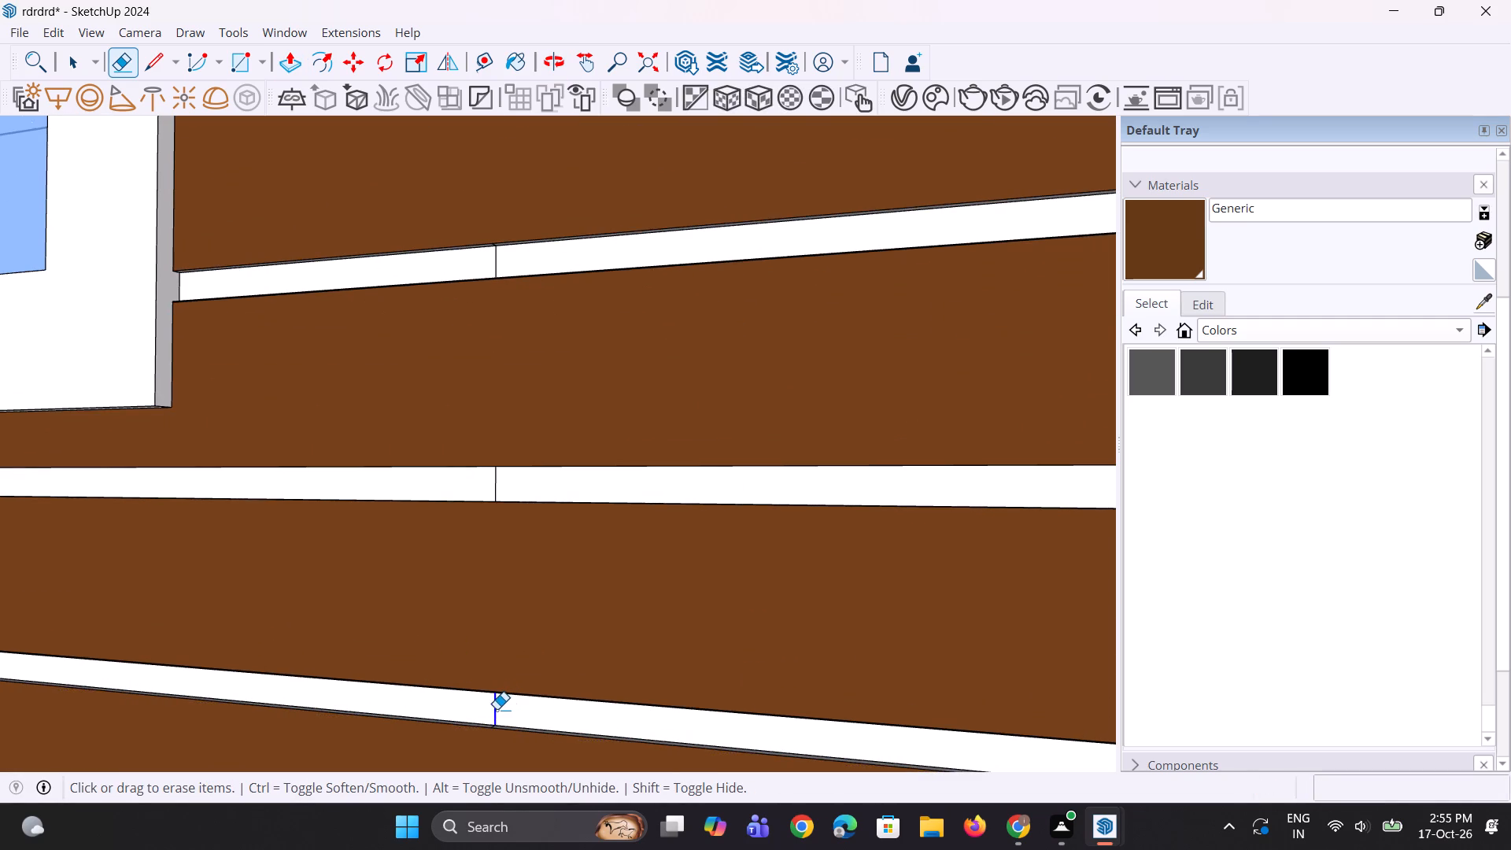
scroll(506, 499, up, 1)
click(493, 487)
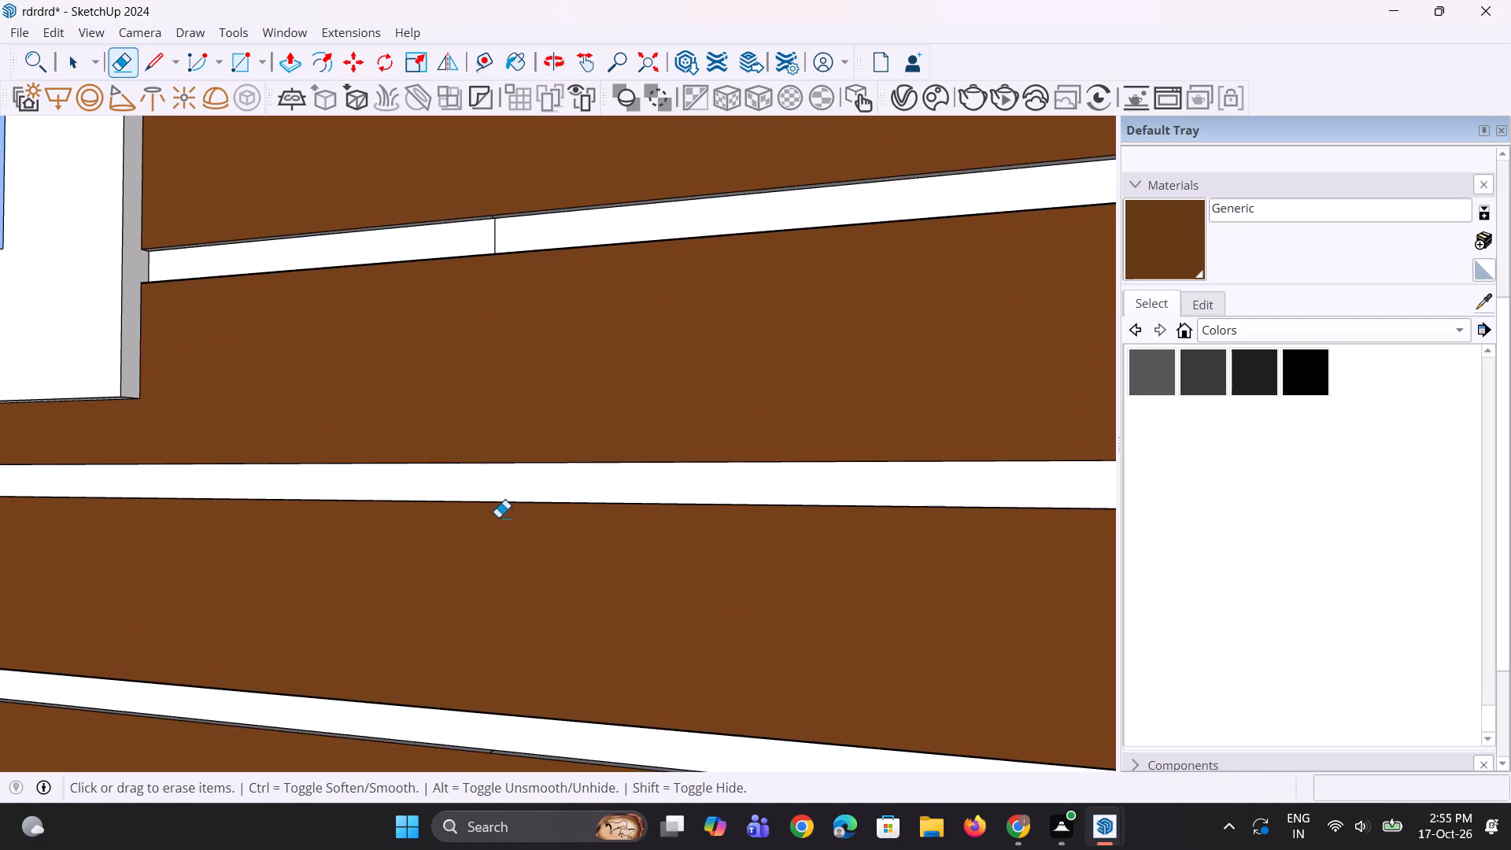
scroll(499, 523, down, 4)
scroll(493, 335, up, 5)
click(497, 313)
scroll(515, 541, down, 2)
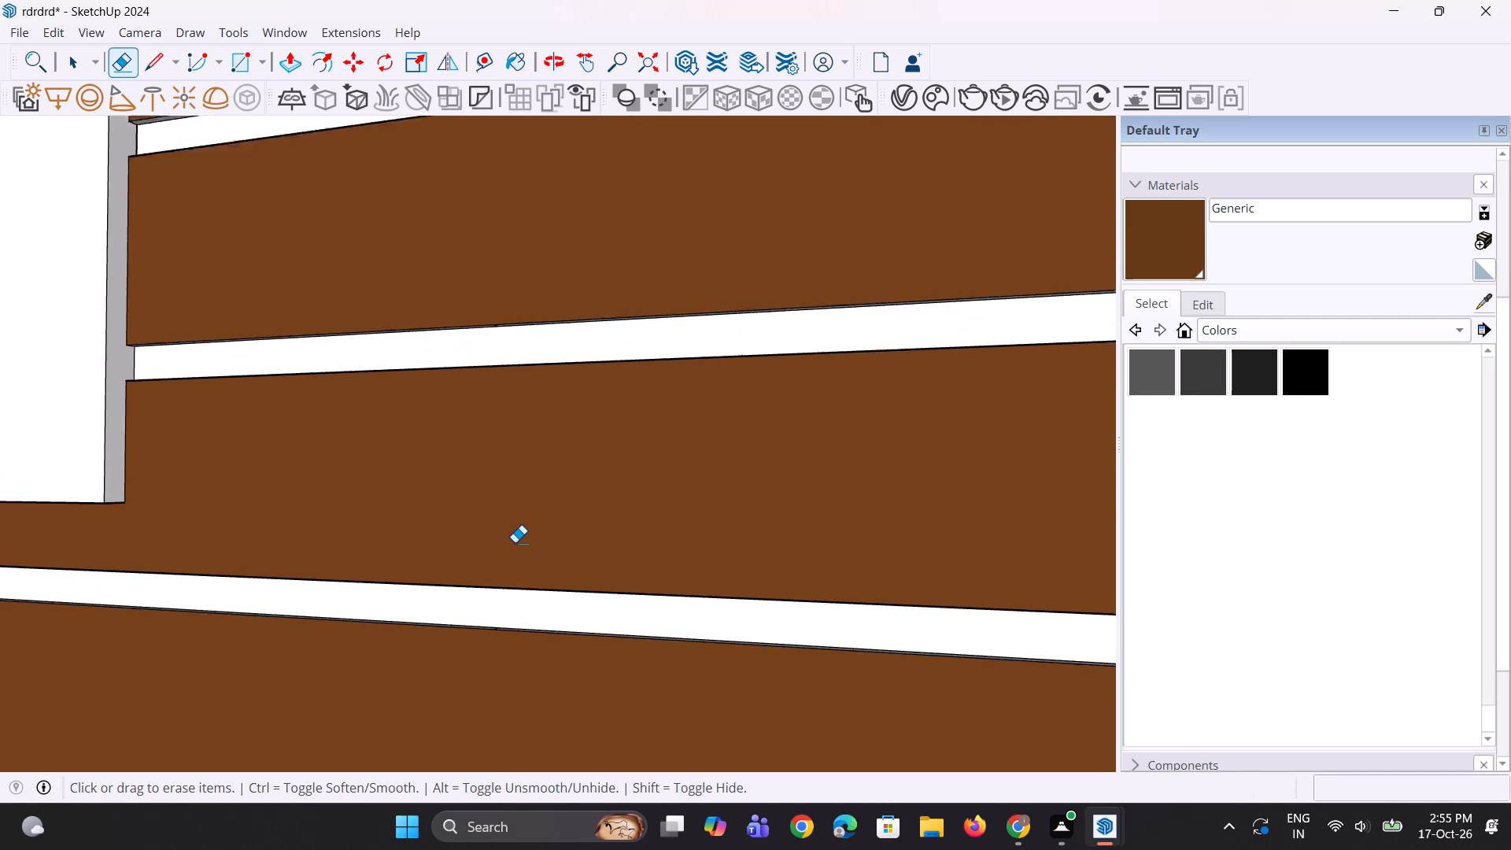
scroll(515, 542, down, 8)
scroll(529, 378, up, 8)
click(503, 334)
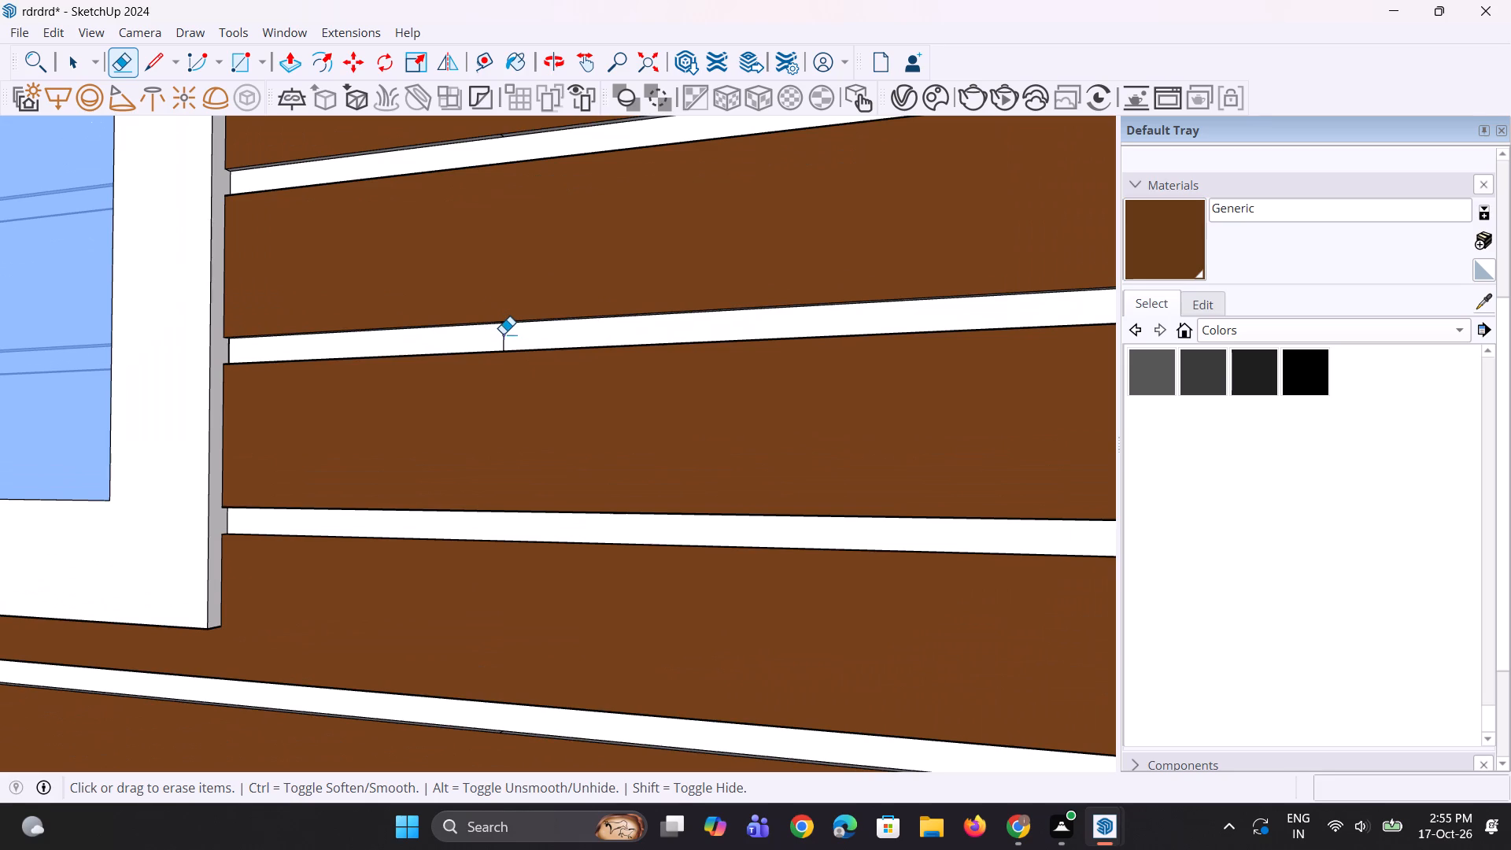
Push the two raised white gap strips above the upper window back about 5/16" to the adjoining recessed faces.
scroll(463, 520, down, 10)
scroll(422, 626, down, 5)
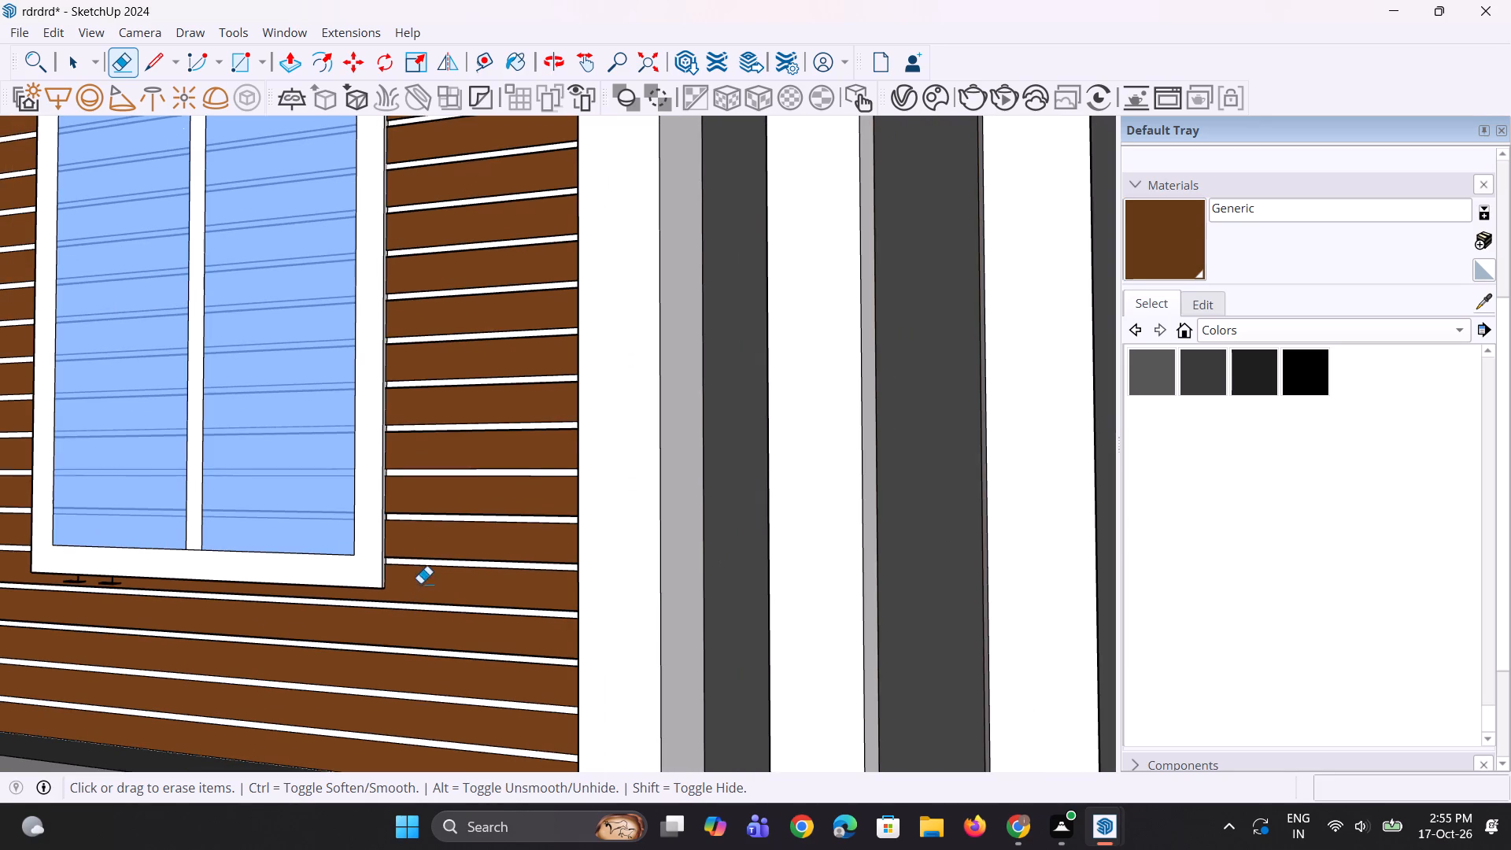
scroll(399, 442, up, 3)
scroll(464, 597, down, 11)
middle_drag(442, 544, 490, 545)
scroll(446, 339, up, 9)
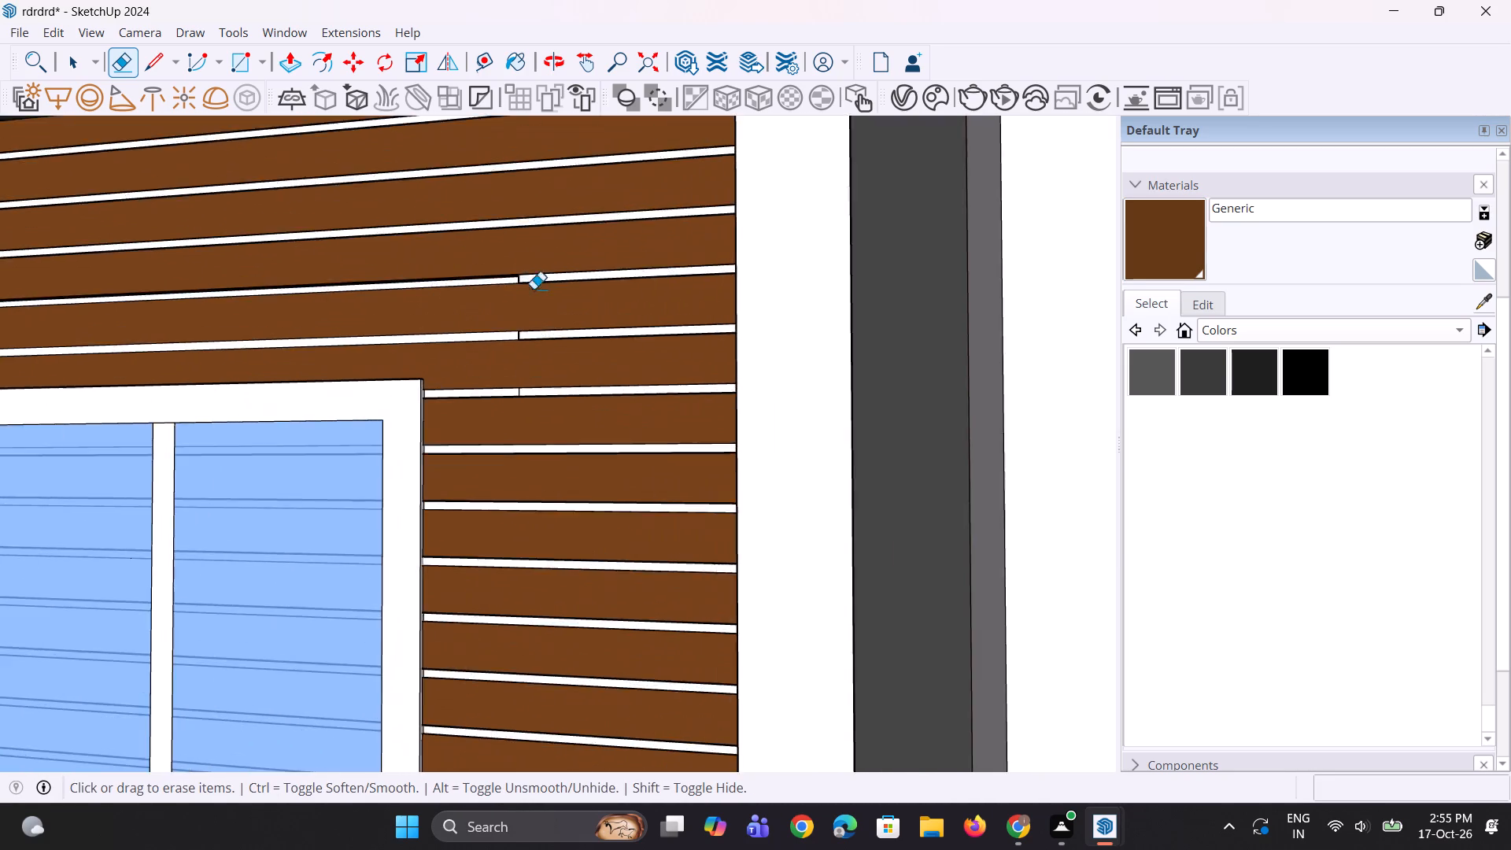
scroll(534, 289, up, 3)
middle_drag(522, 312, 435, 357)
scroll(479, 245, up, 9)
key(p)
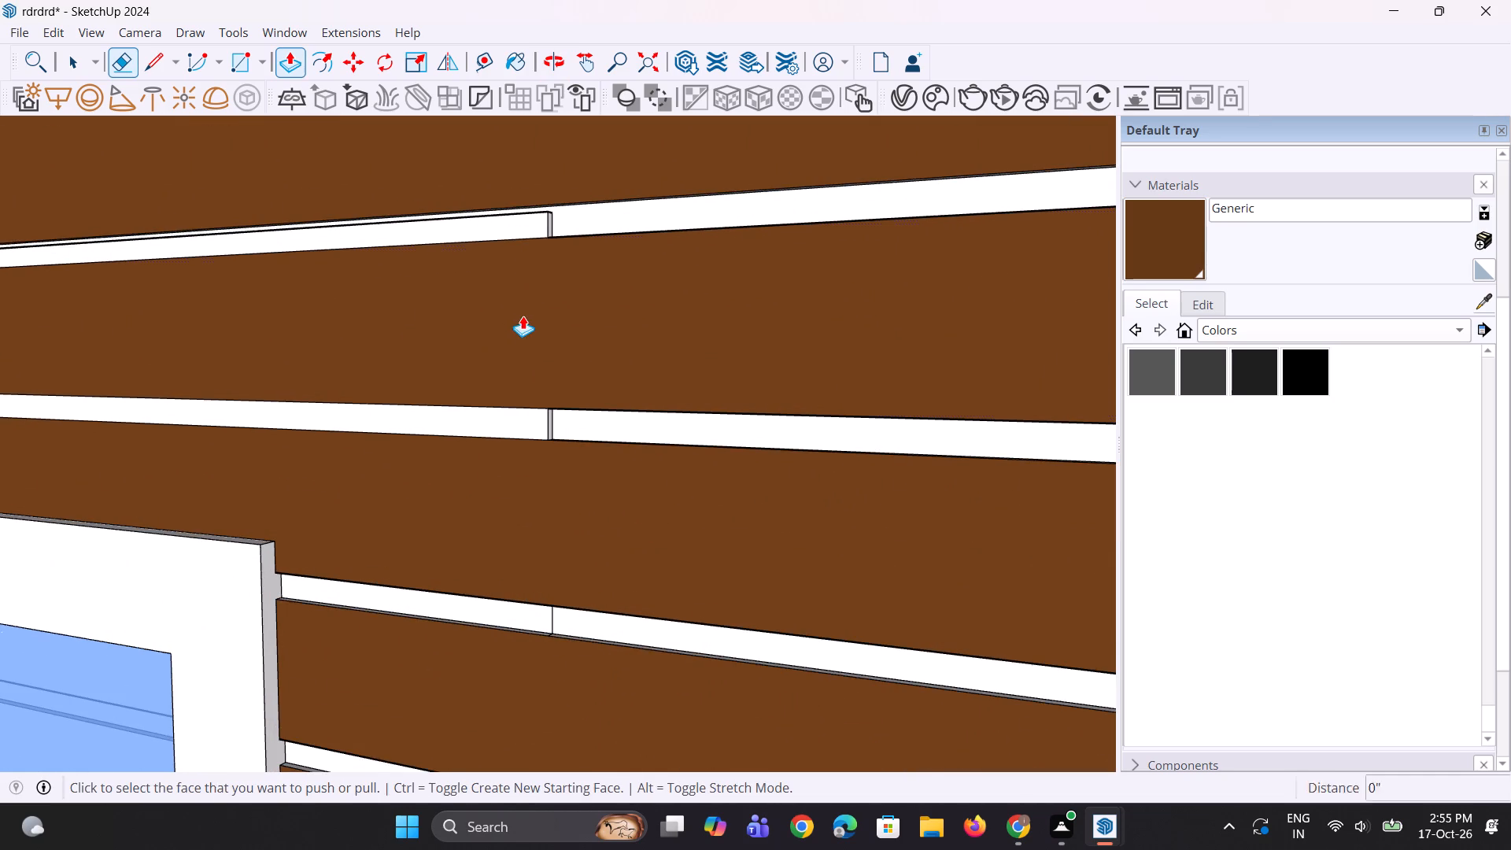
click(511, 228)
click(556, 222)
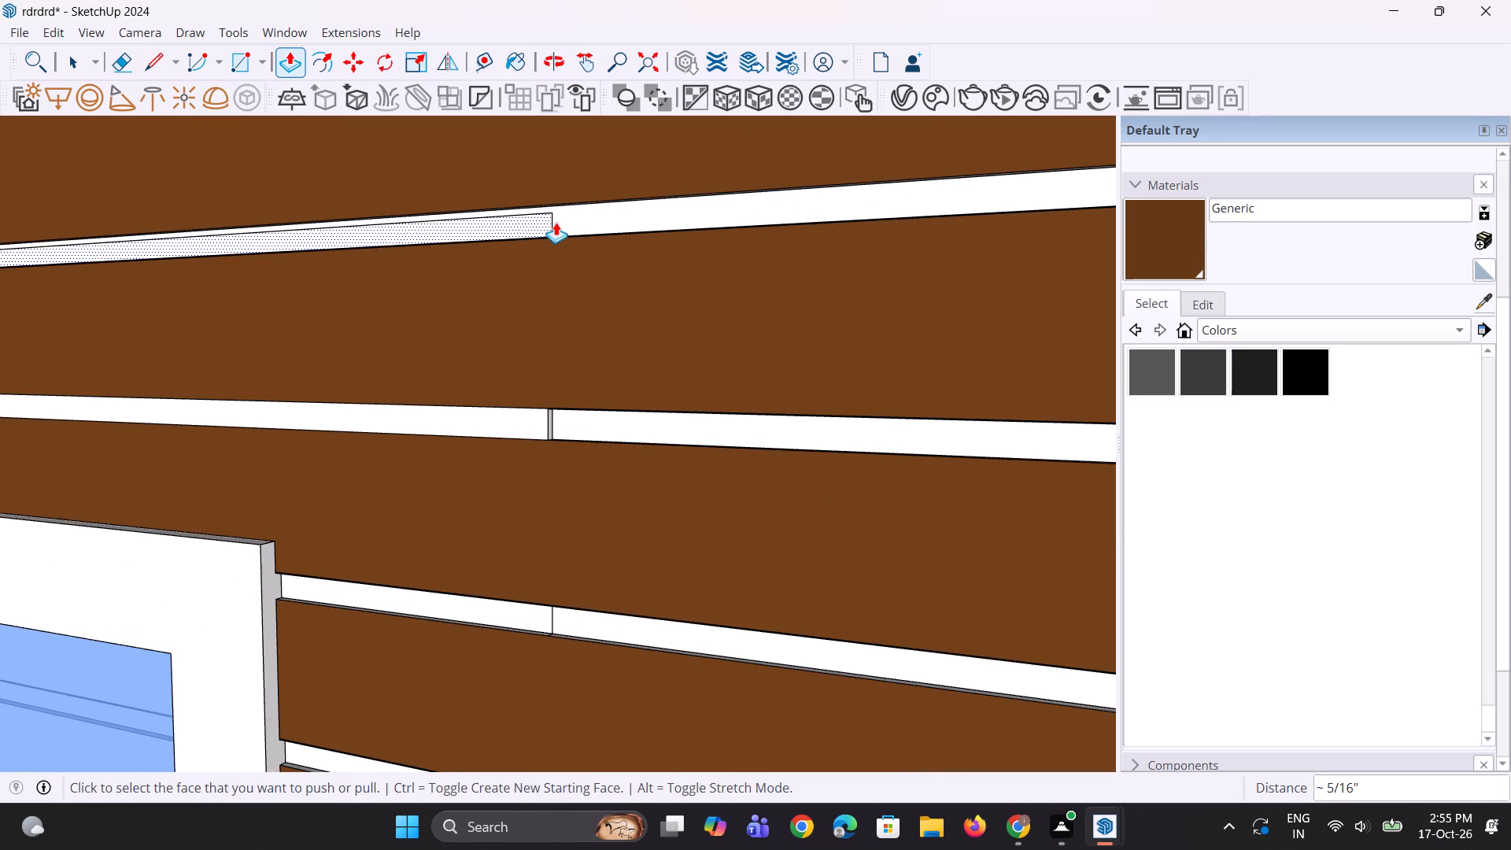
double_click(535, 421)
middle_drag(552, 453, 629, 461)
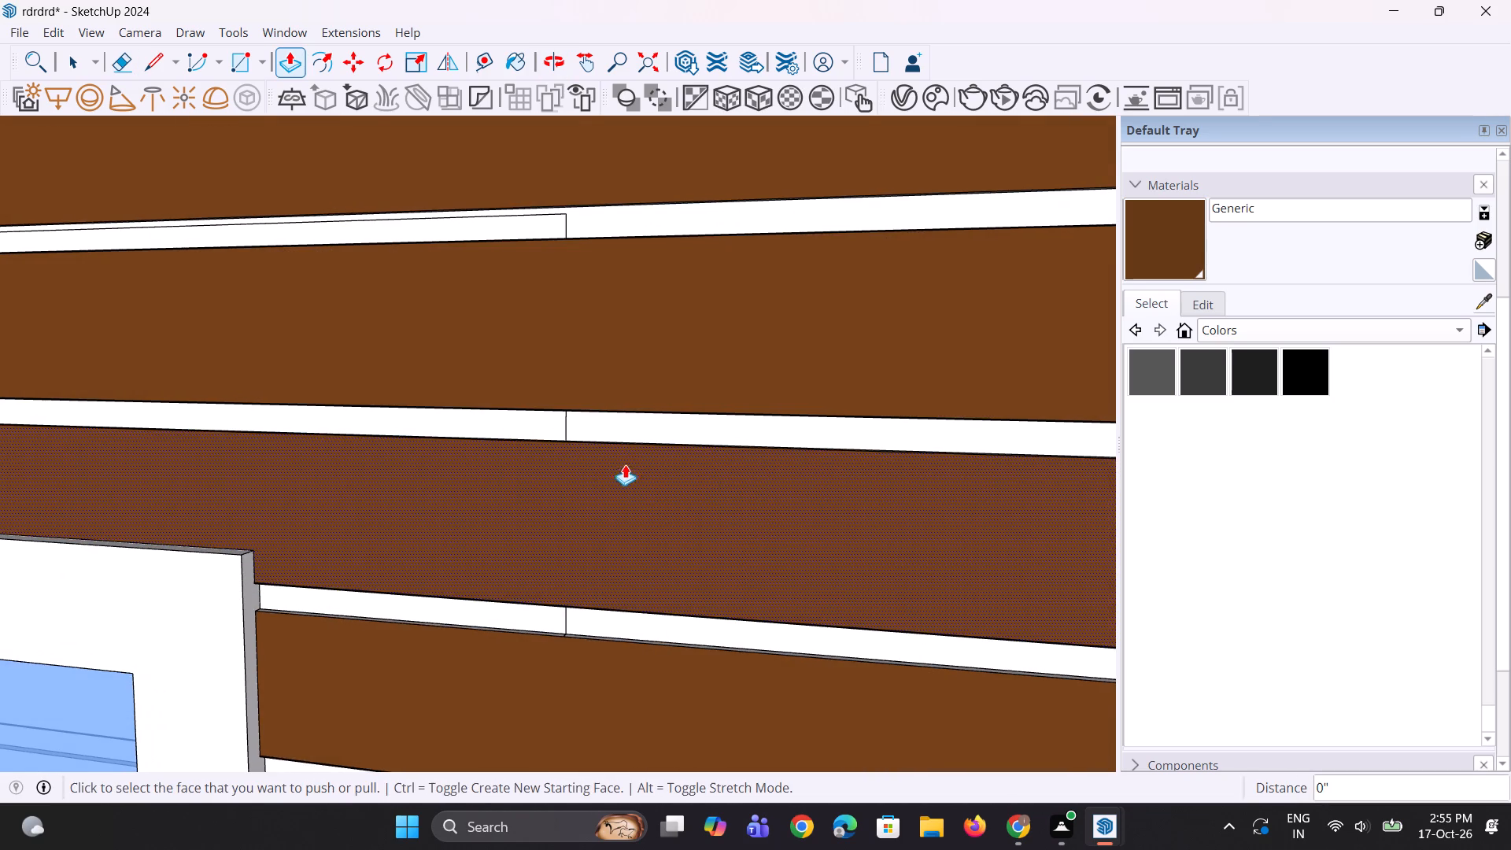
Erase the leftover seam lines from the three white gaps near the upper window's top corner.
key(e)
click(565, 436)
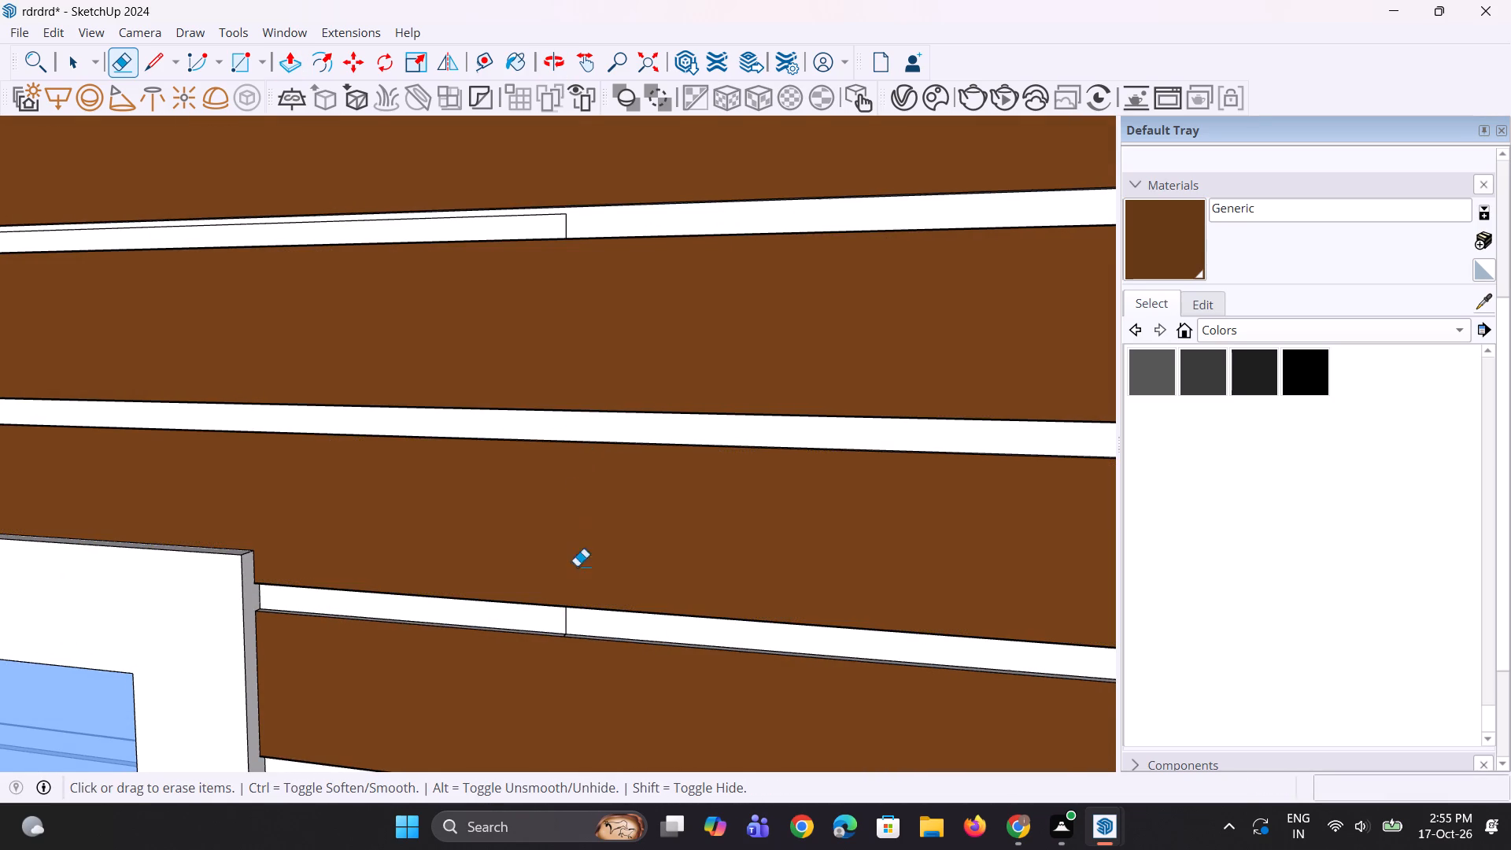
click(565, 617)
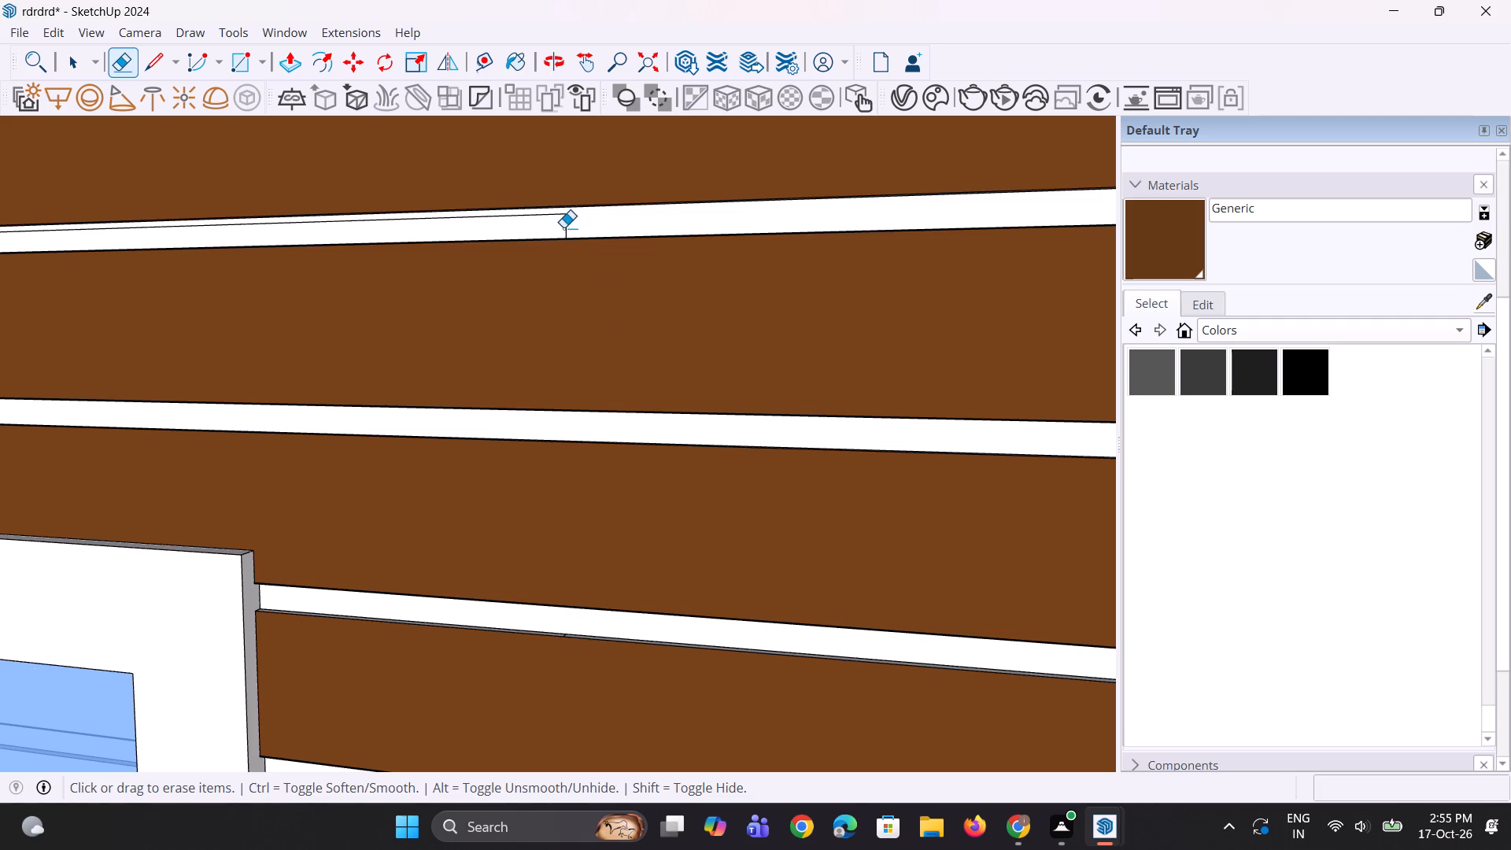
click(563, 227)
click(567, 217)
Erase the first T-shaped ledge and its leftover edges from the brown slat directly below the upper window.
scroll(640, 421, down, 13)
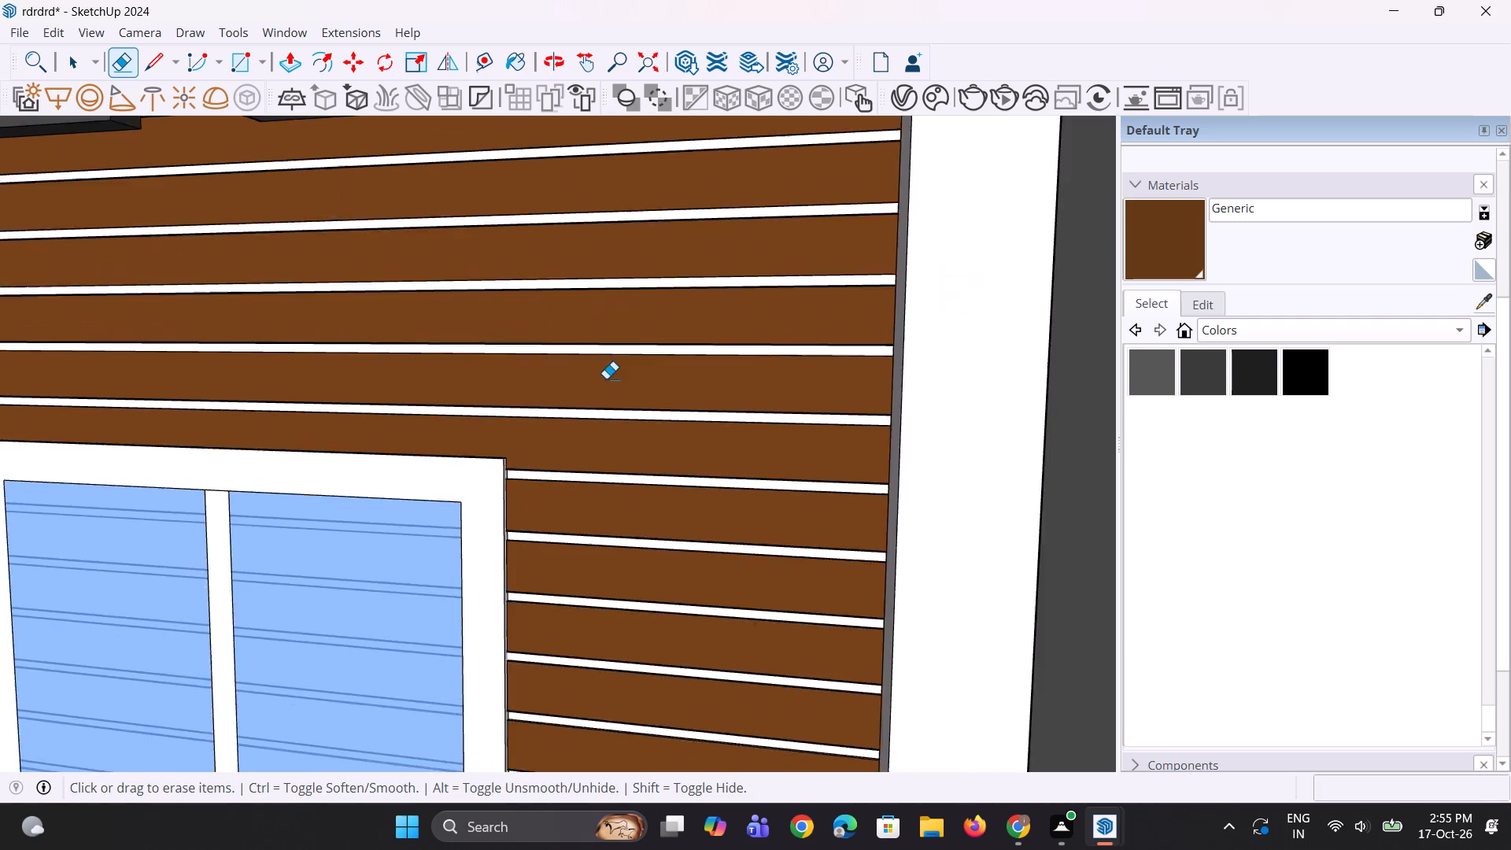
scroll(606, 379, down, 4)
middle_drag(623, 479, 658, 455)
scroll(659, 440, down, 16)
middle_drag(568, 552, 588, 555)
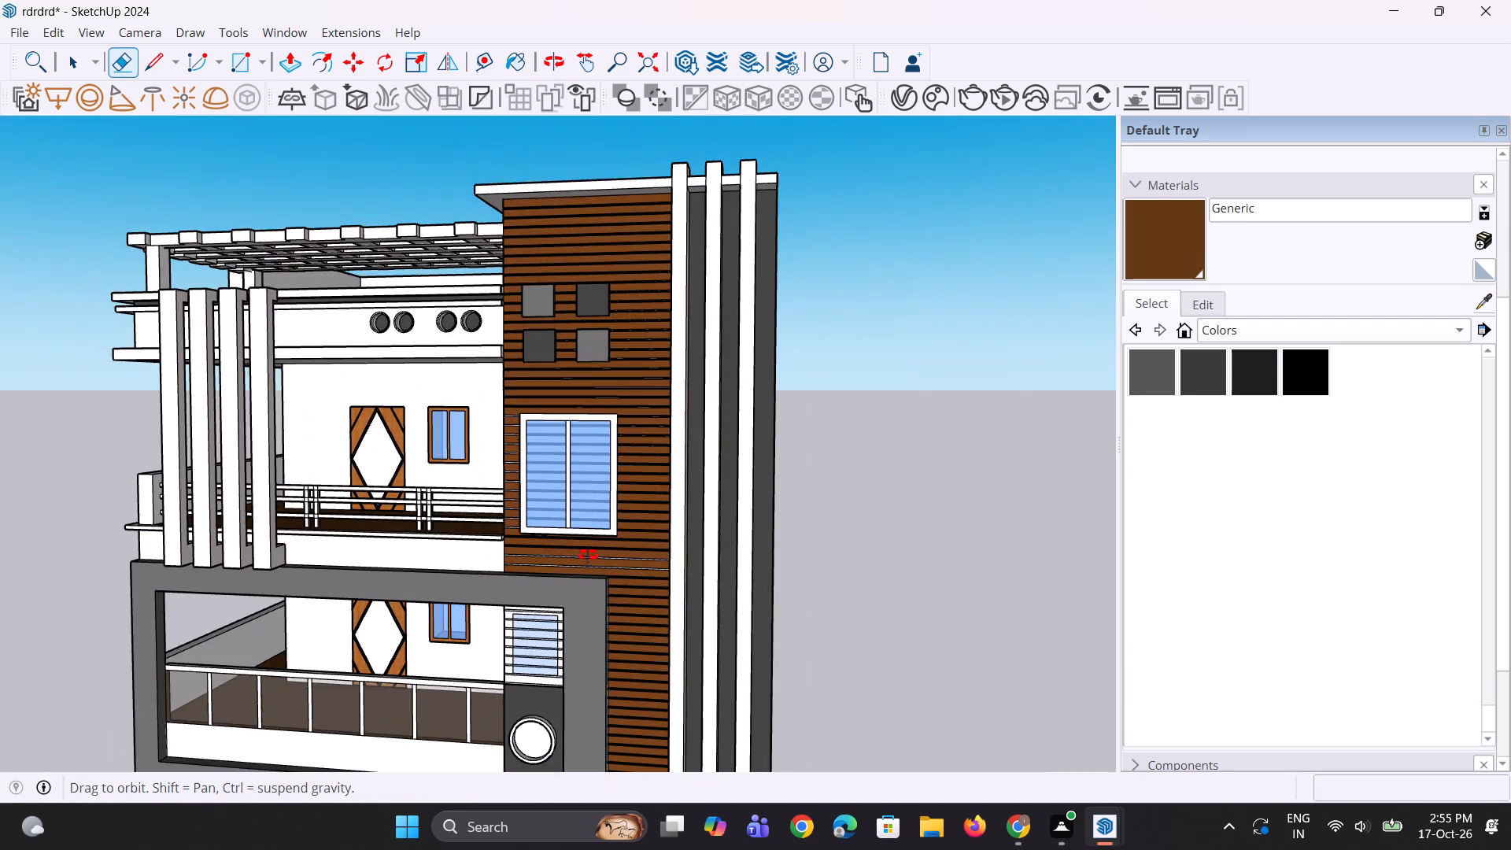
middle_drag(588, 555, 634, 538)
key(space)
key(space)
click(873, 584)
scroll(633, 521, up, 5)
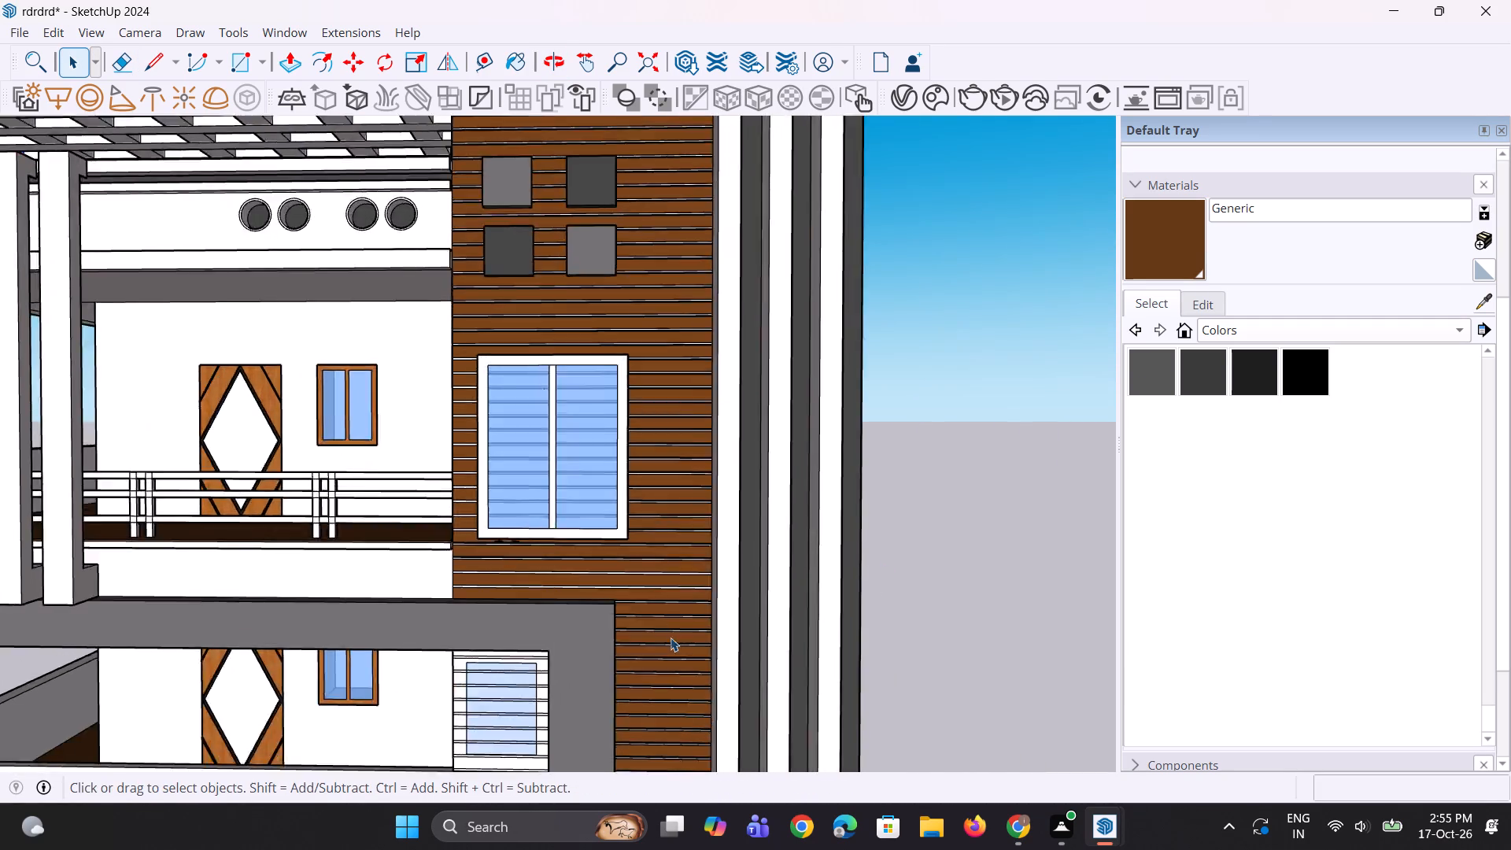
scroll(671, 637, up, 6)
middle_drag(614, 632, 593, 593)
scroll(359, 473, up, 11)
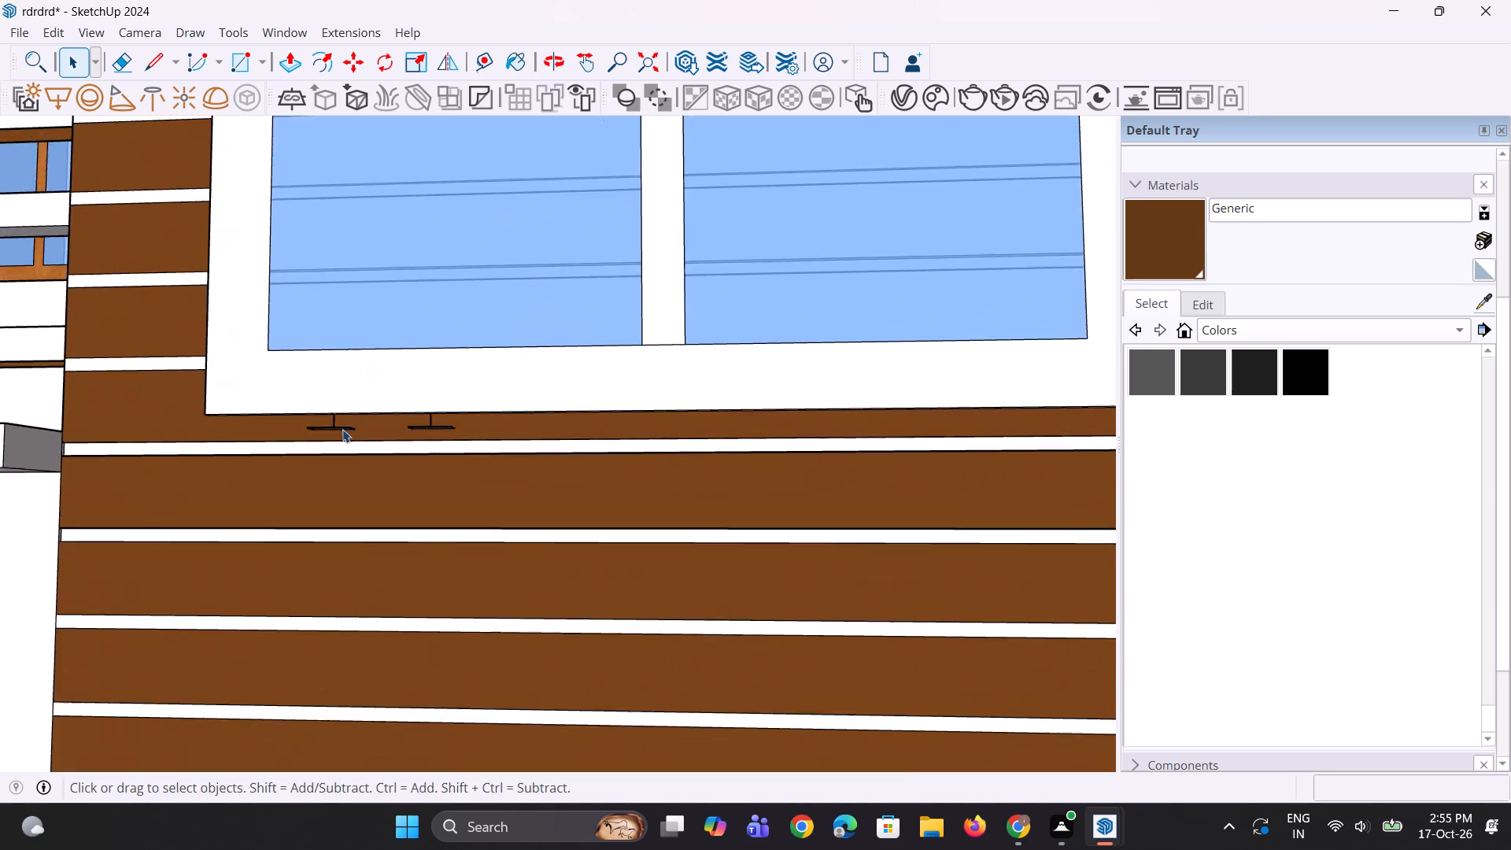
scroll(342, 429, up, 11)
key(e)
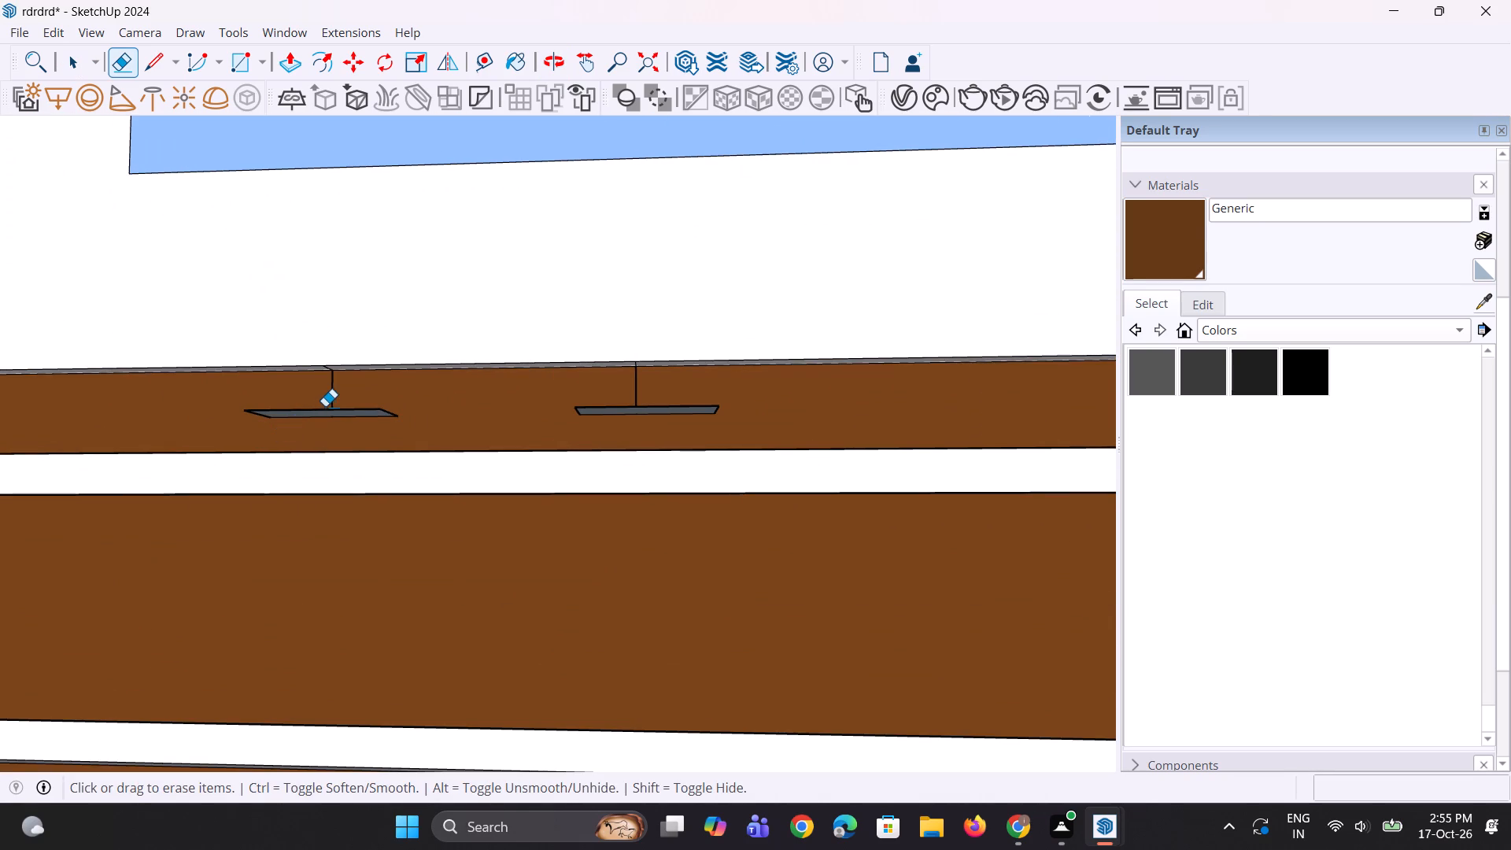
click(332, 406)
click(331, 411)
click(345, 415)
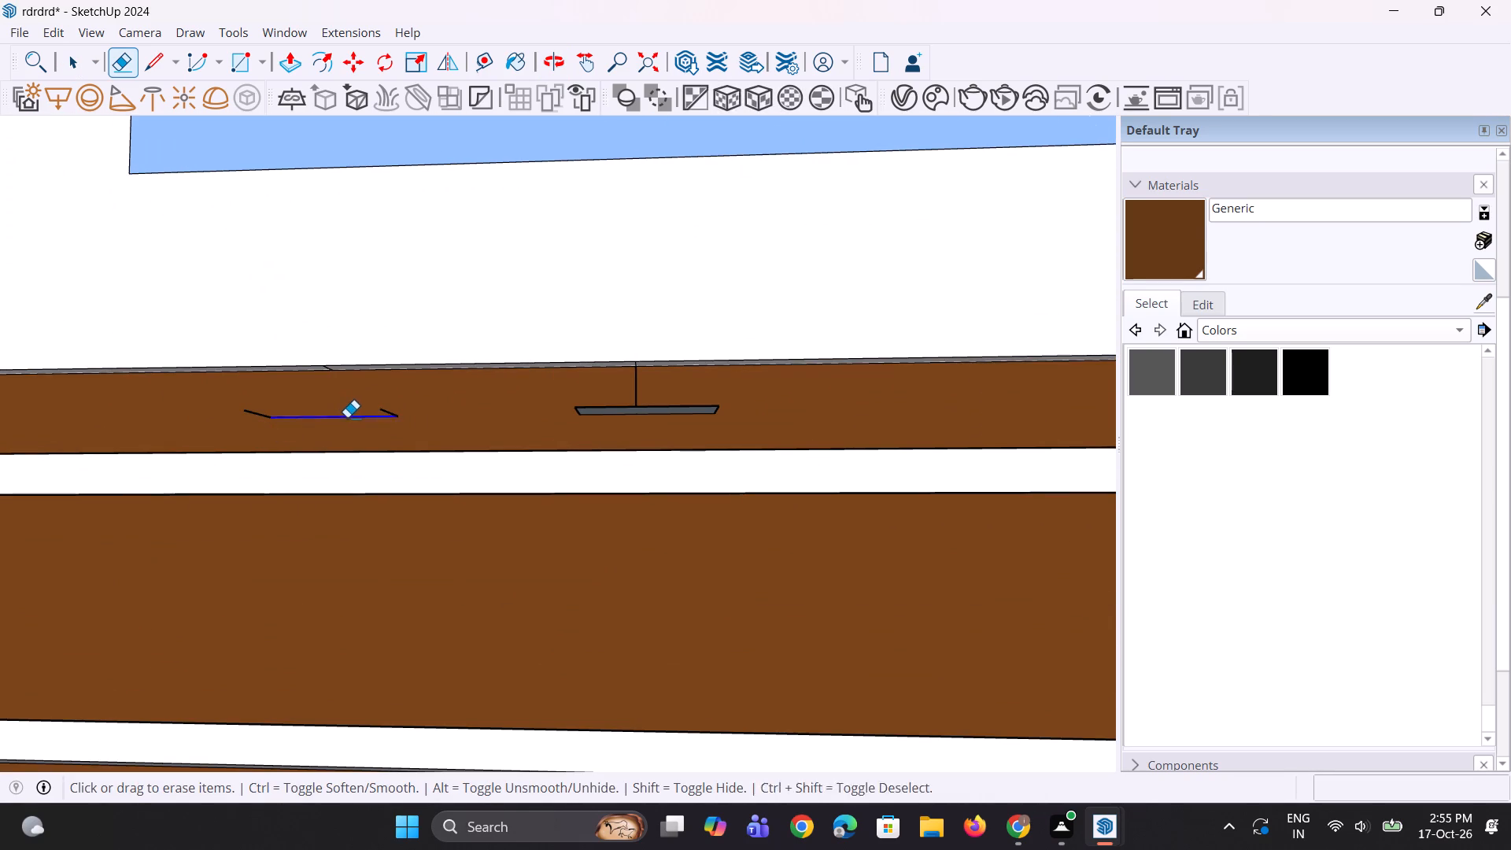
click(387, 417)
click(393, 413)
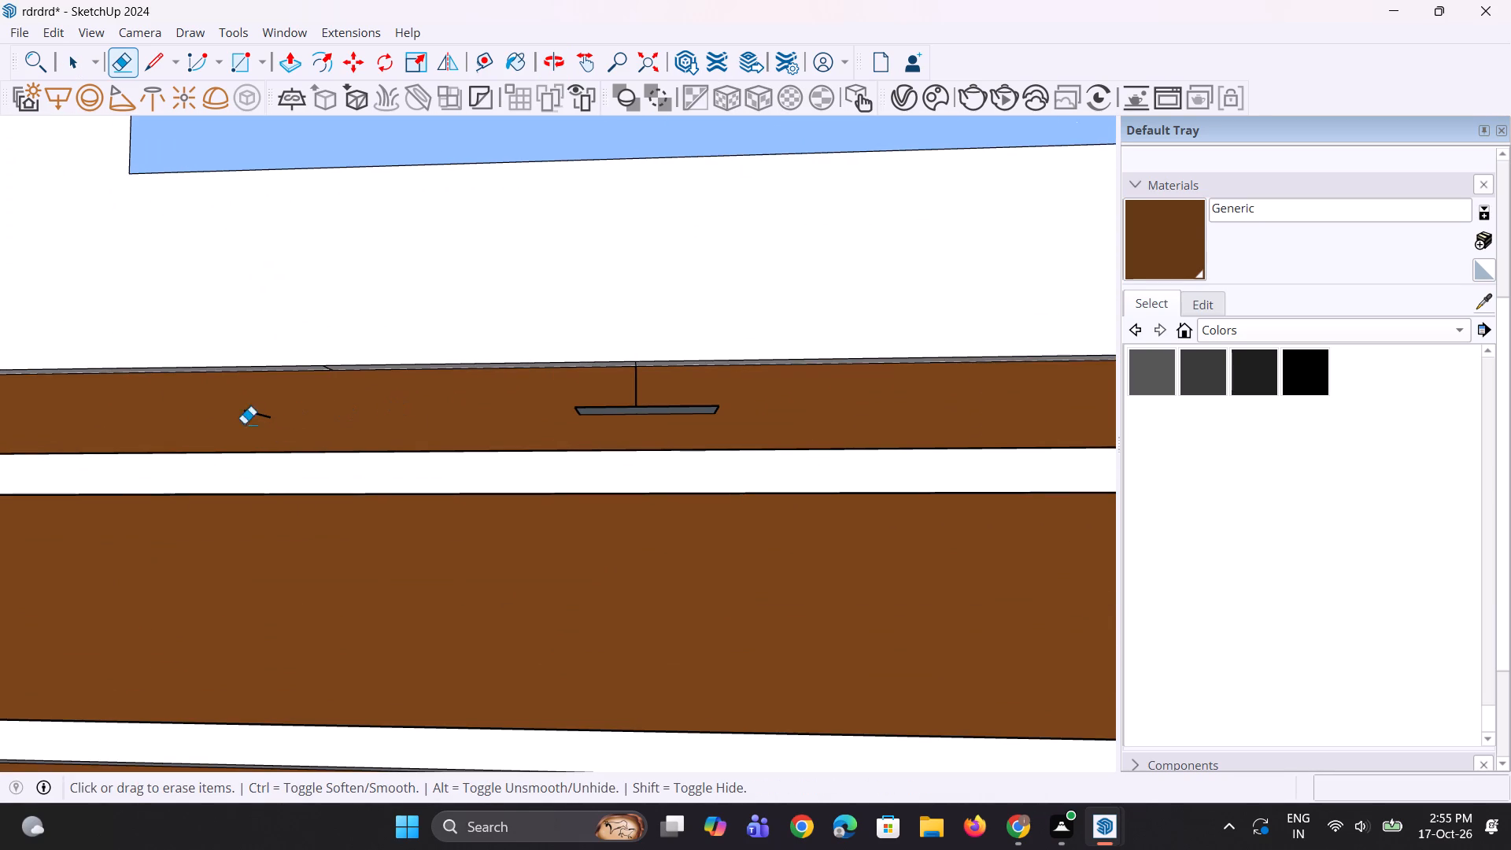
click(267, 418)
Erase the second T-shaped ledge and its vertical line from the same brown slat below the upper window.
middle_drag(537, 468, 694, 437)
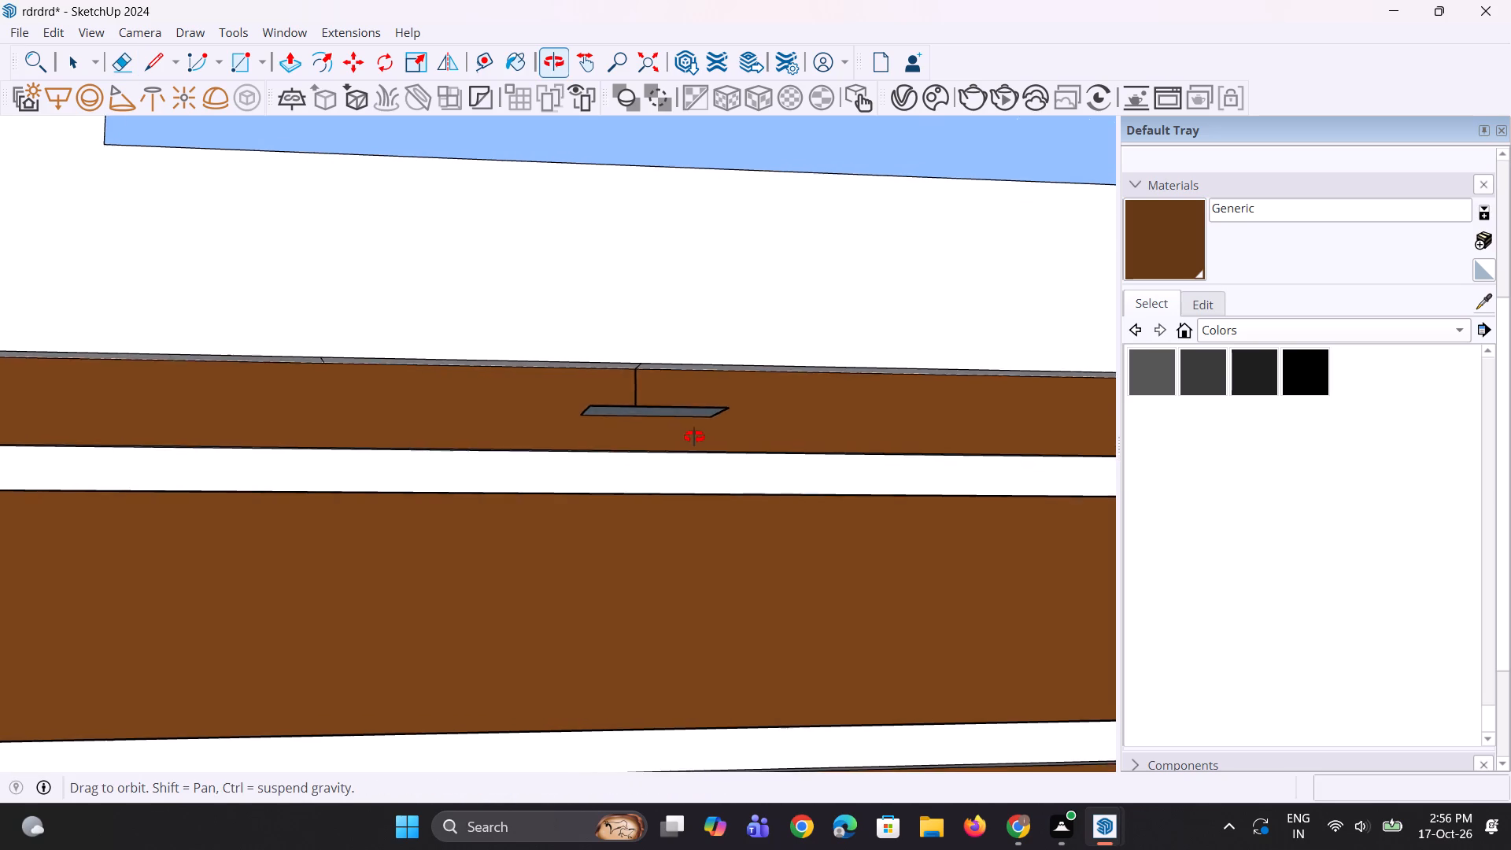
middle_drag(694, 437, 695, 398)
click(660, 405)
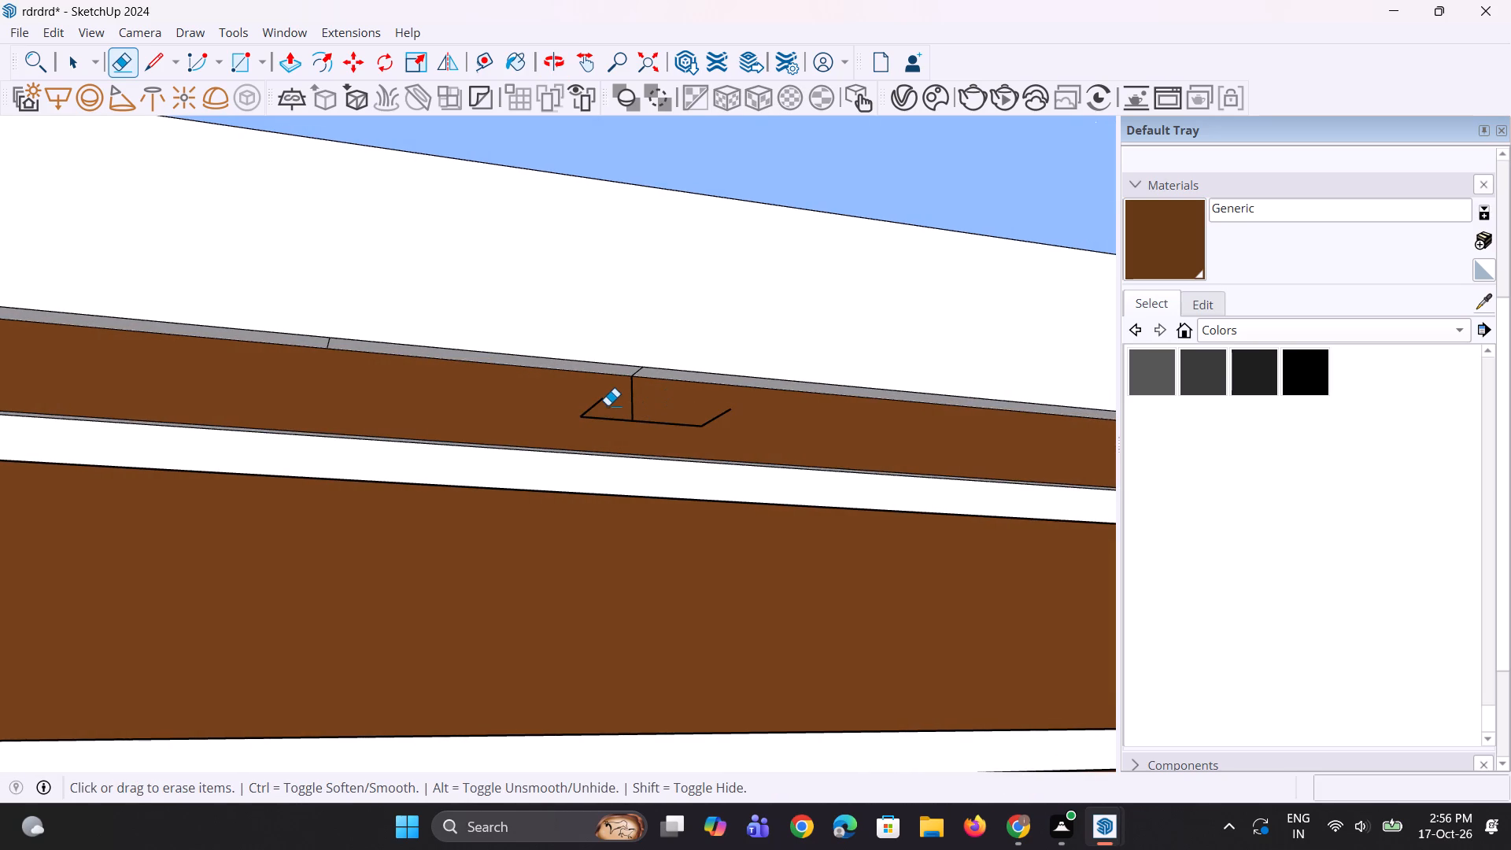
click(602, 405)
click(602, 399)
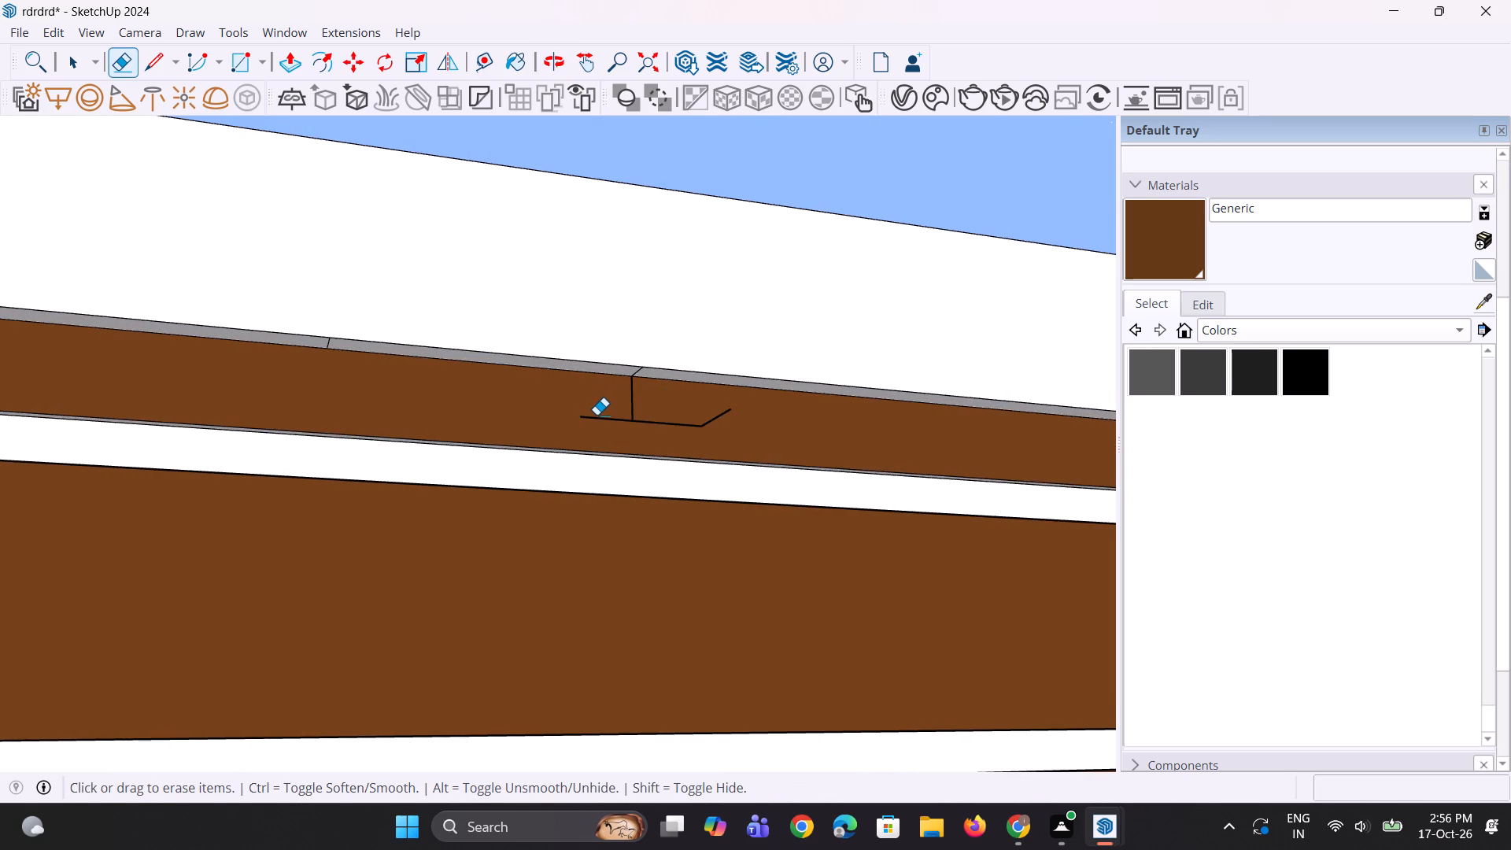
click(596, 419)
click(697, 429)
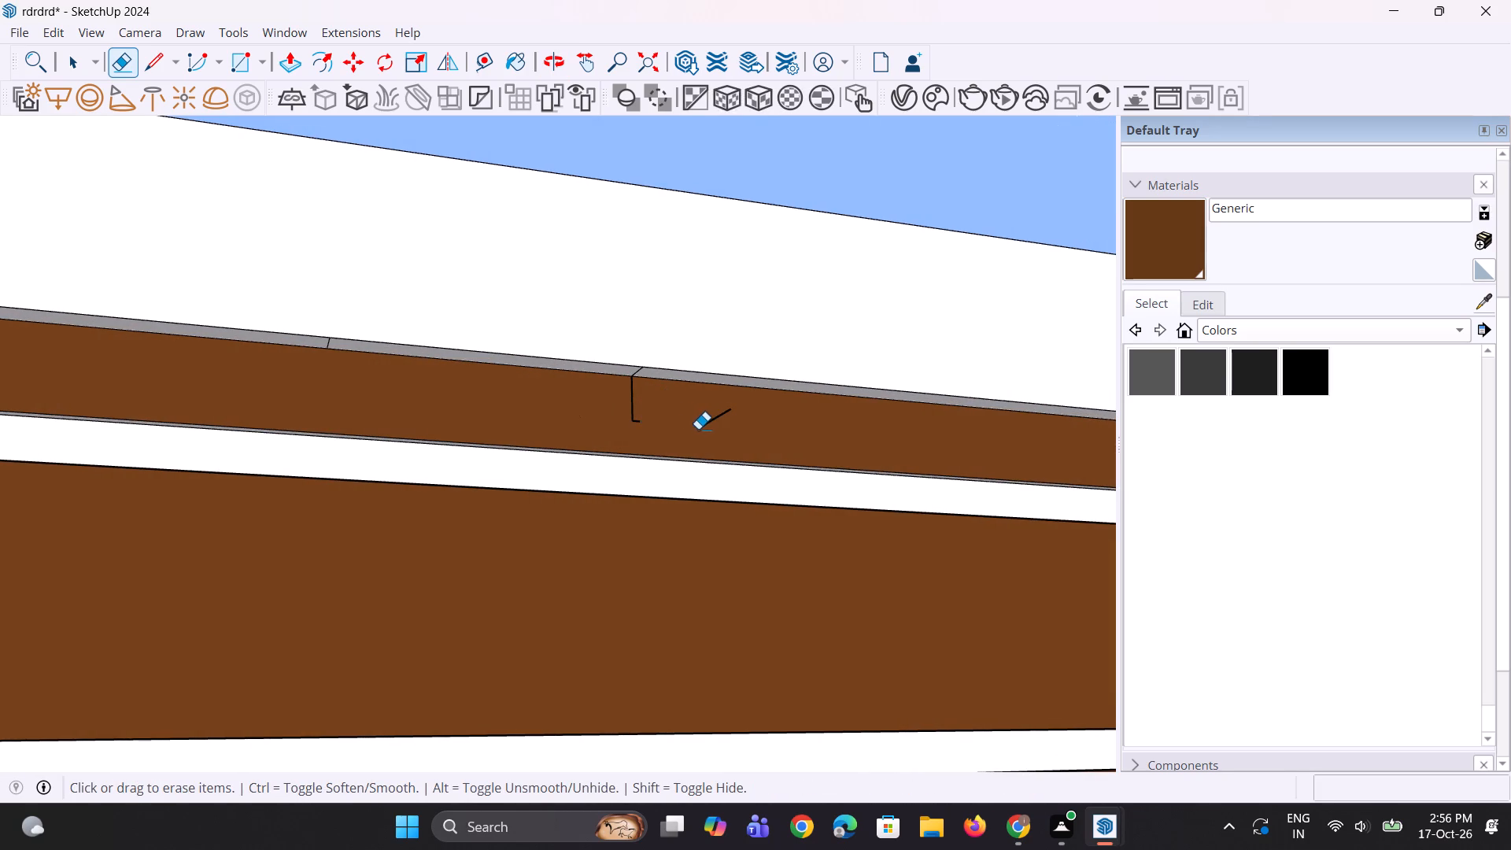
click(711, 423)
click(638, 424)
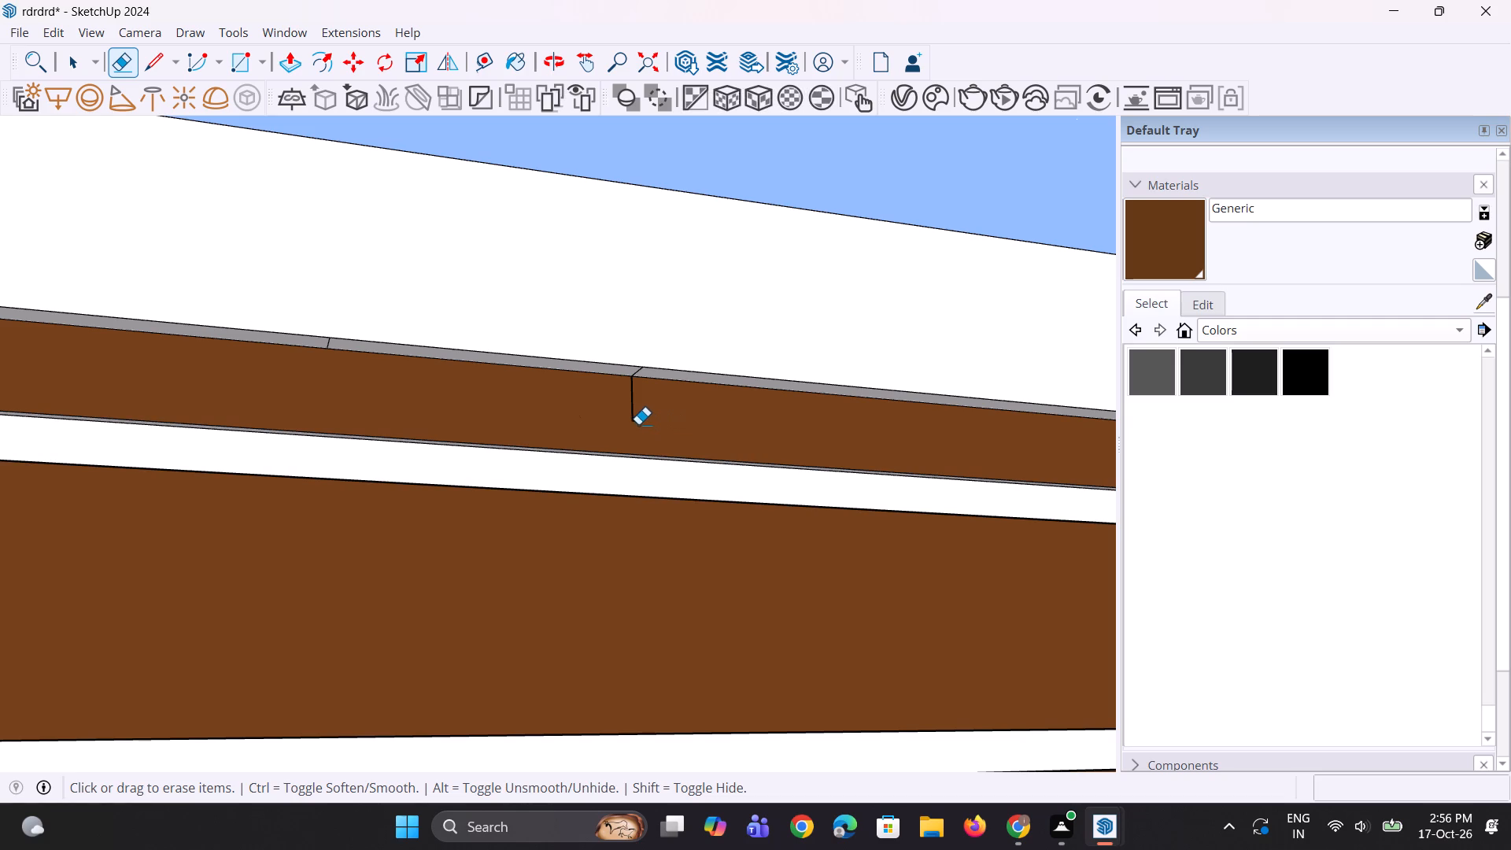
click(633, 406)
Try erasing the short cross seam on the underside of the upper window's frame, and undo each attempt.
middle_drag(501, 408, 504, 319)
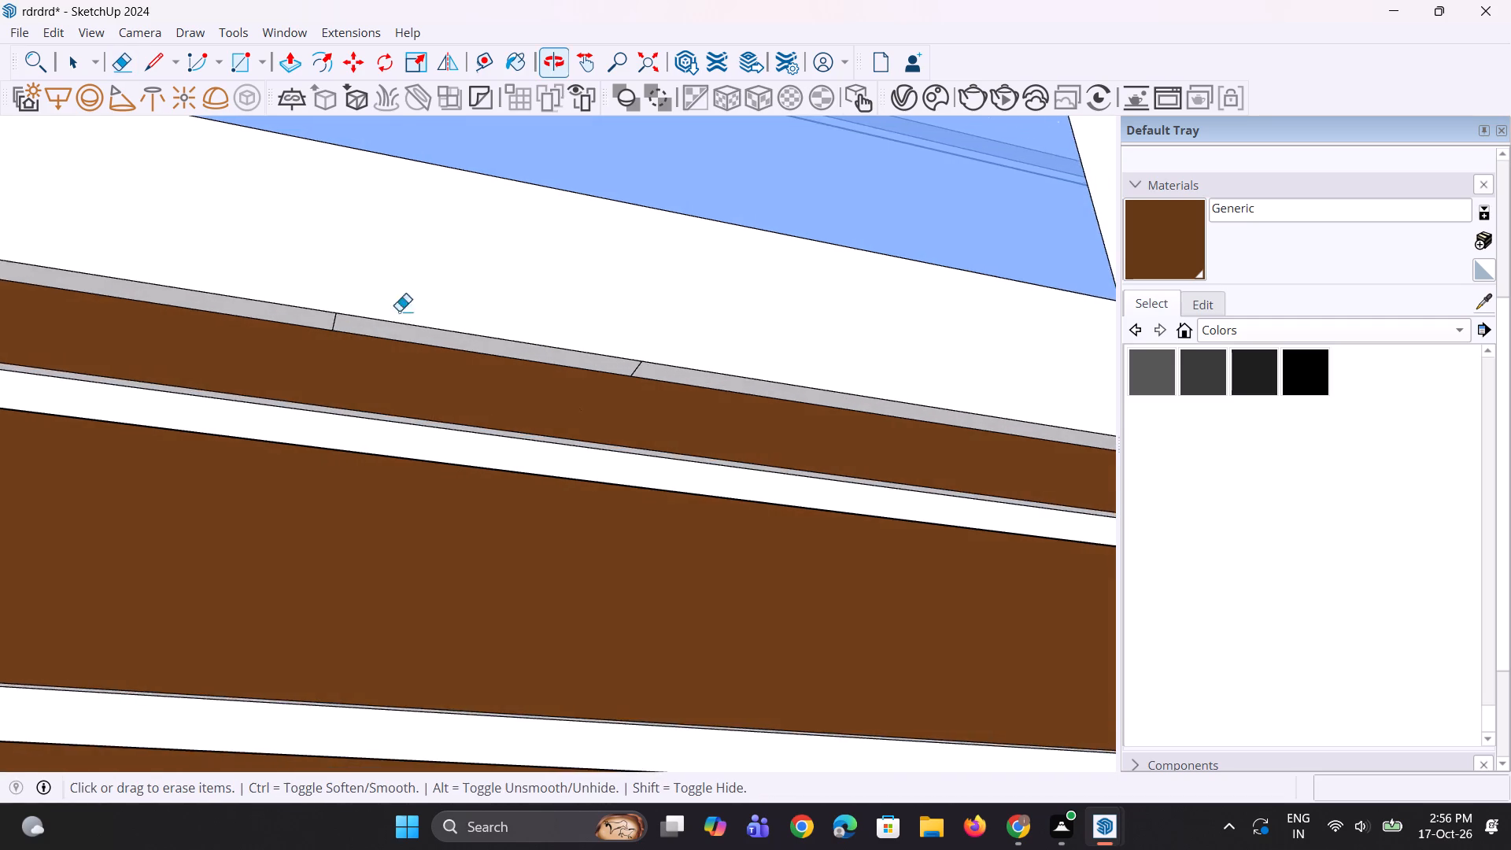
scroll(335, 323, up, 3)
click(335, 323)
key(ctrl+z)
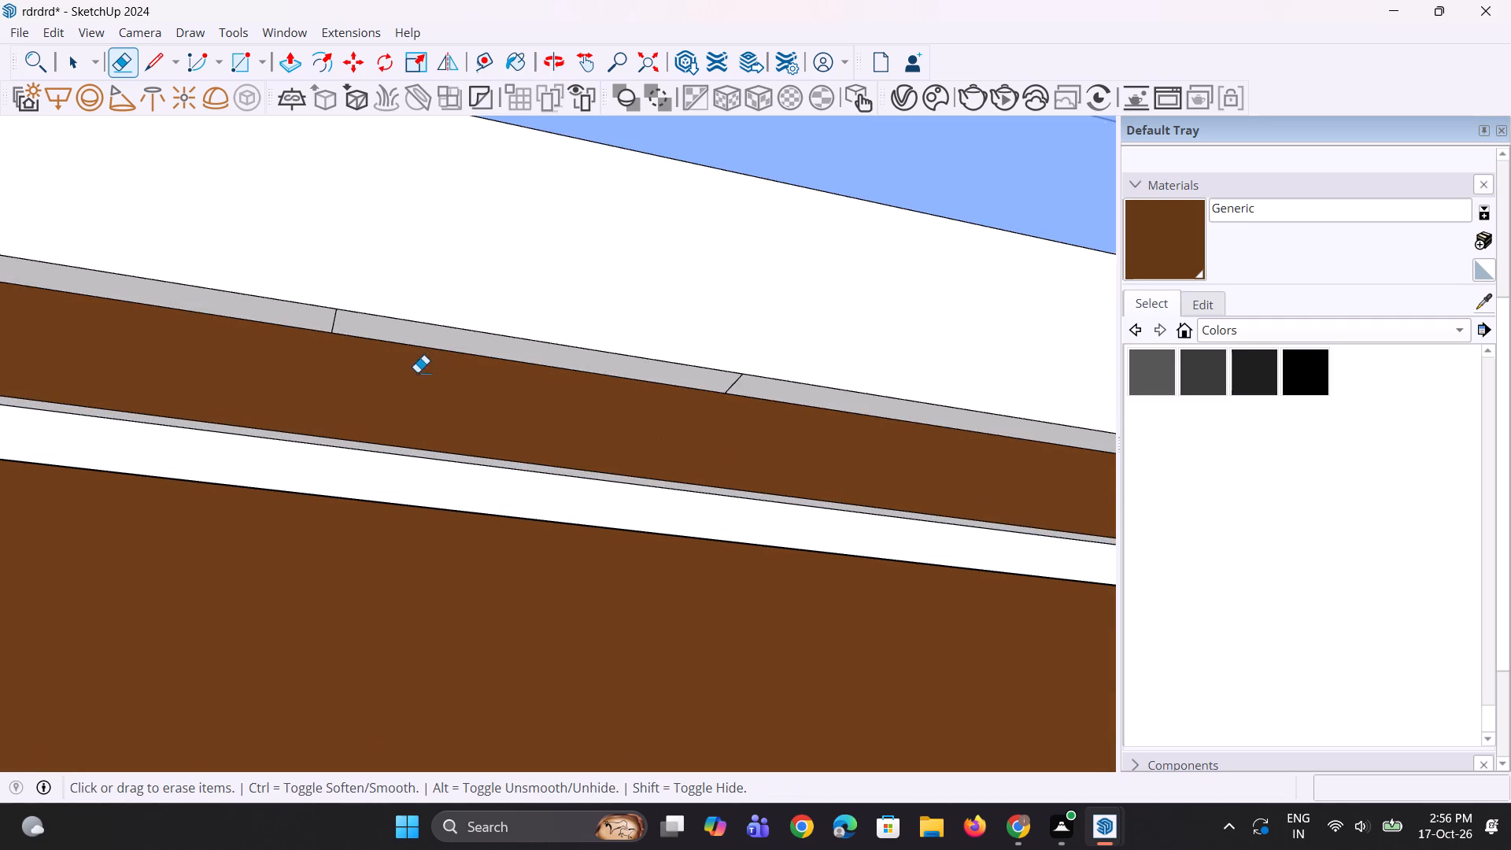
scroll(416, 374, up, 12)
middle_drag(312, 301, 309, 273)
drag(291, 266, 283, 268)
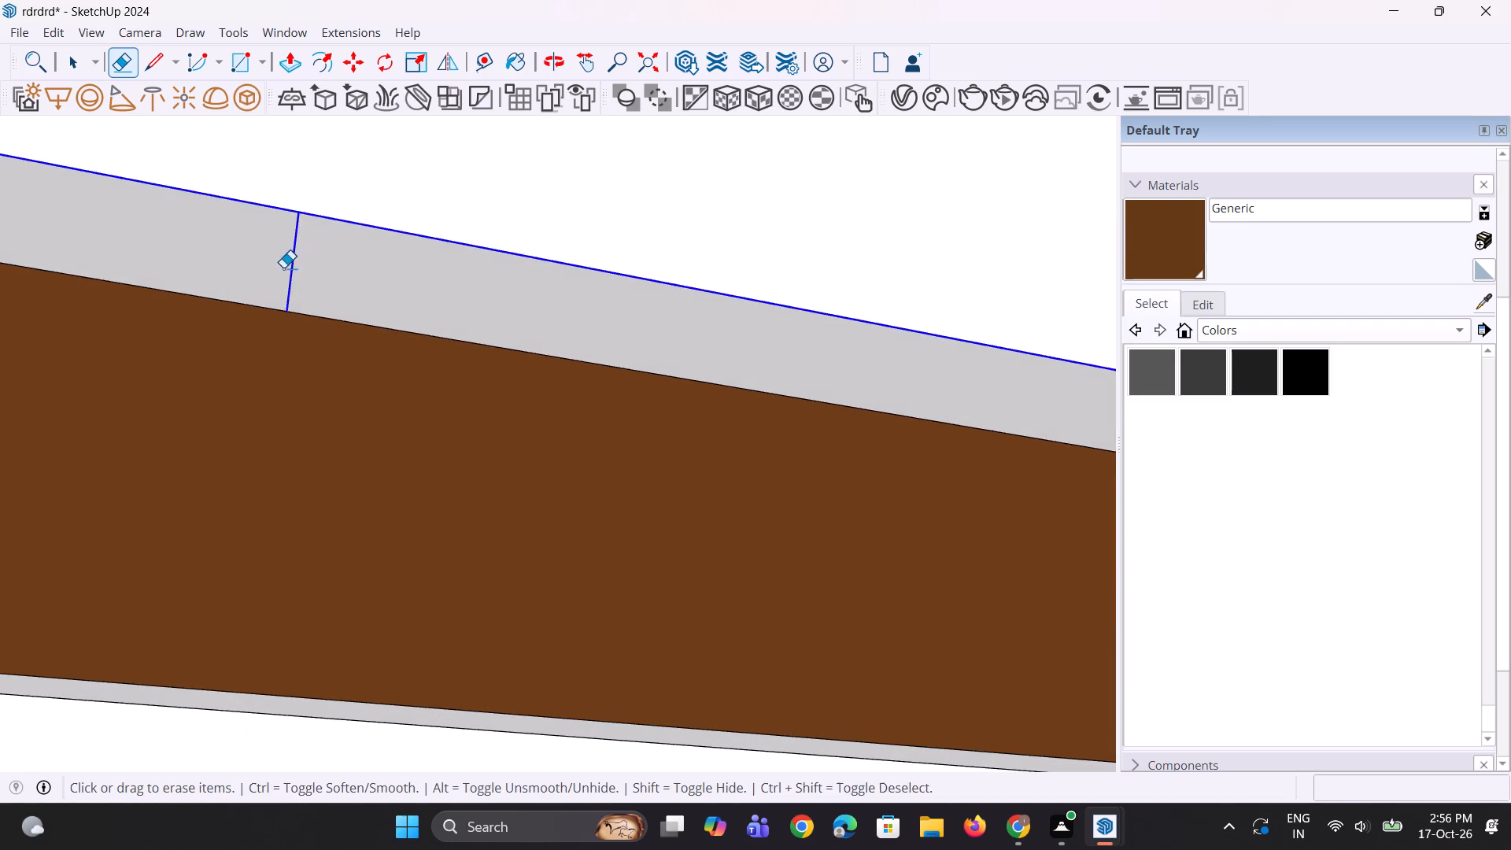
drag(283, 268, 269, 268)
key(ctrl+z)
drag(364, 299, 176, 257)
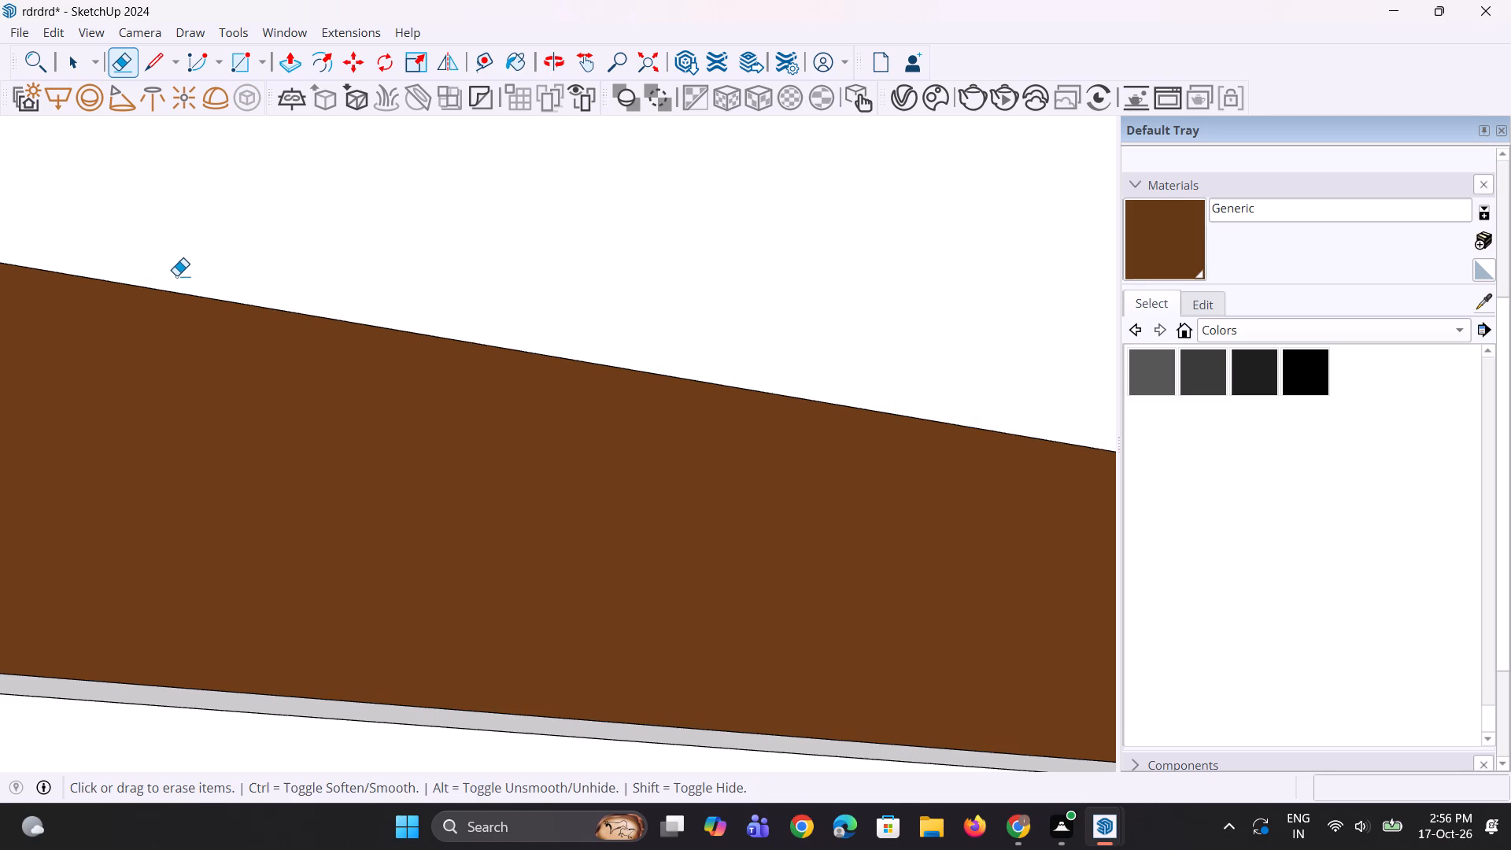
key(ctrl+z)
Examine the slatted wall around the upper window and the whole house front for remaining flaws.
scroll(194, 306, down, 10)
middle_drag(648, 403, 530, 515)
scroll(514, 515, down, 4)
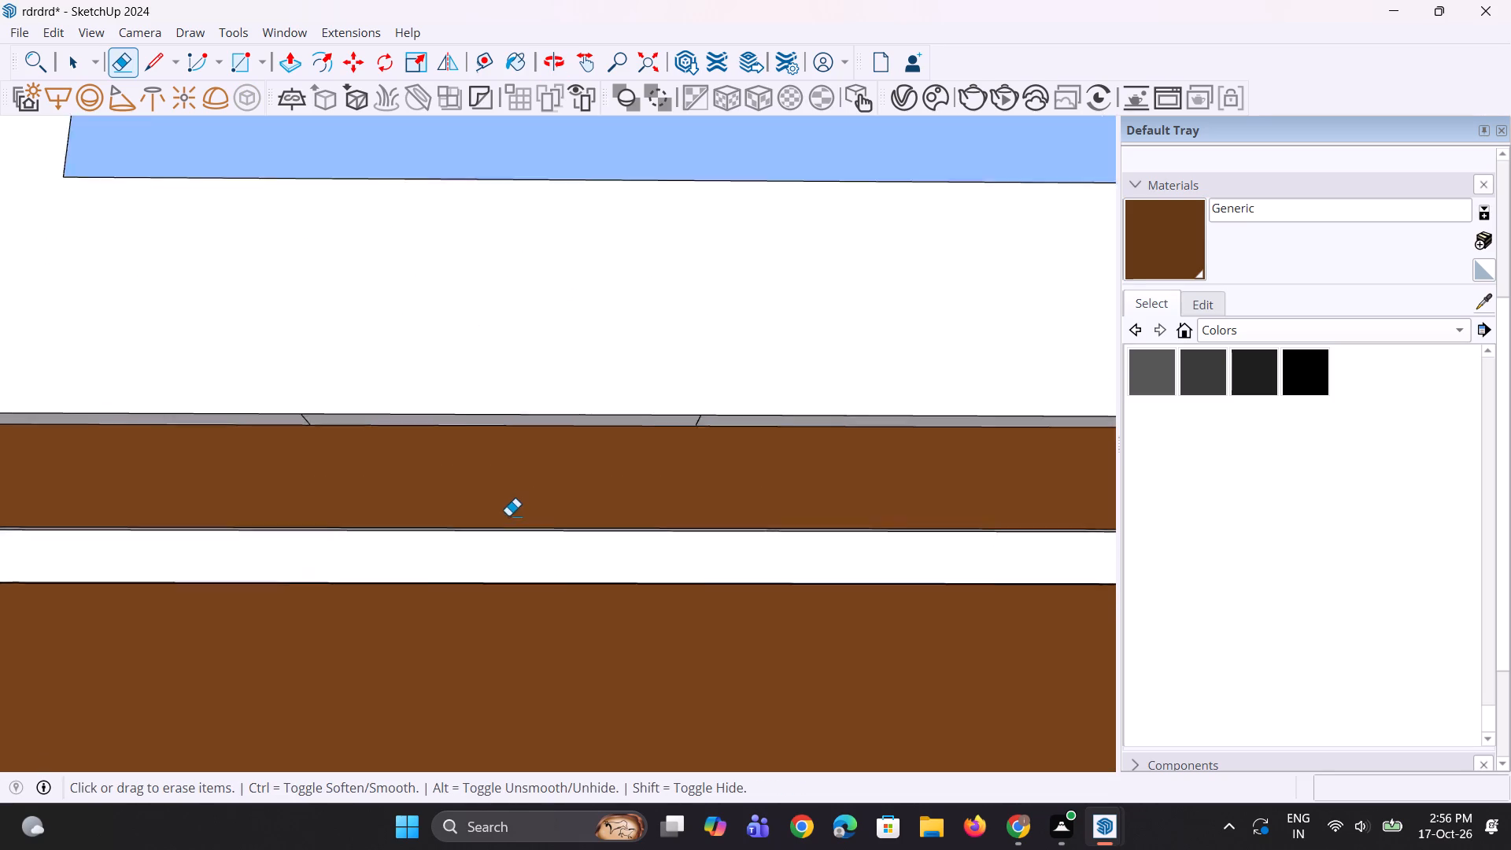
scroll(508, 516, down, 14)
middle_drag(518, 508, 464, 616)
scroll(464, 616, down, 14)
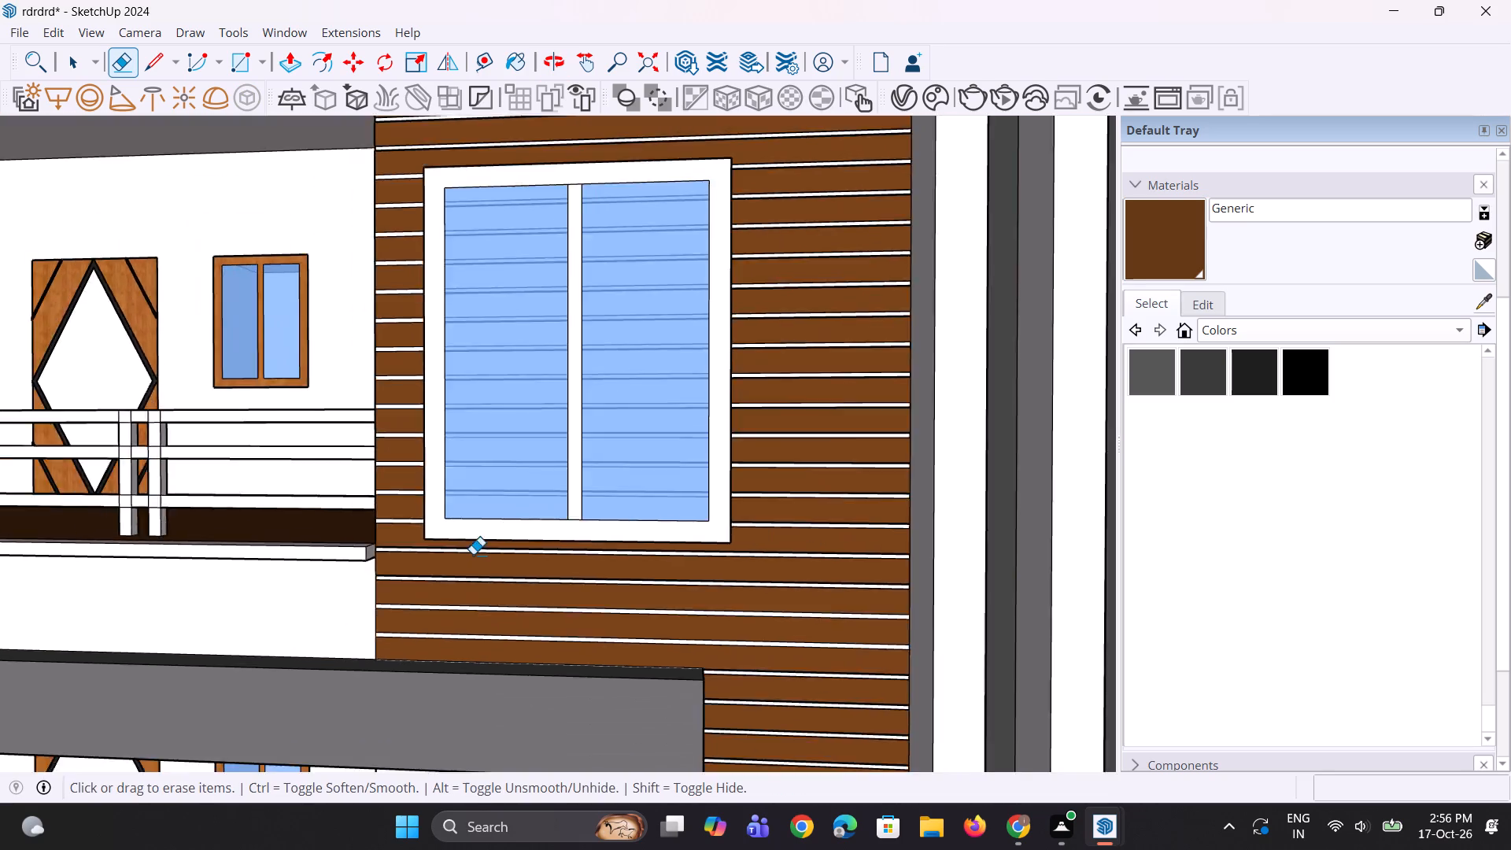
scroll(473, 554, down, 4)
middle_drag(504, 634, 528, 646)
scroll(540, 586, down, 5)
middle_drag(582, 602, 637, 547)
key(space)
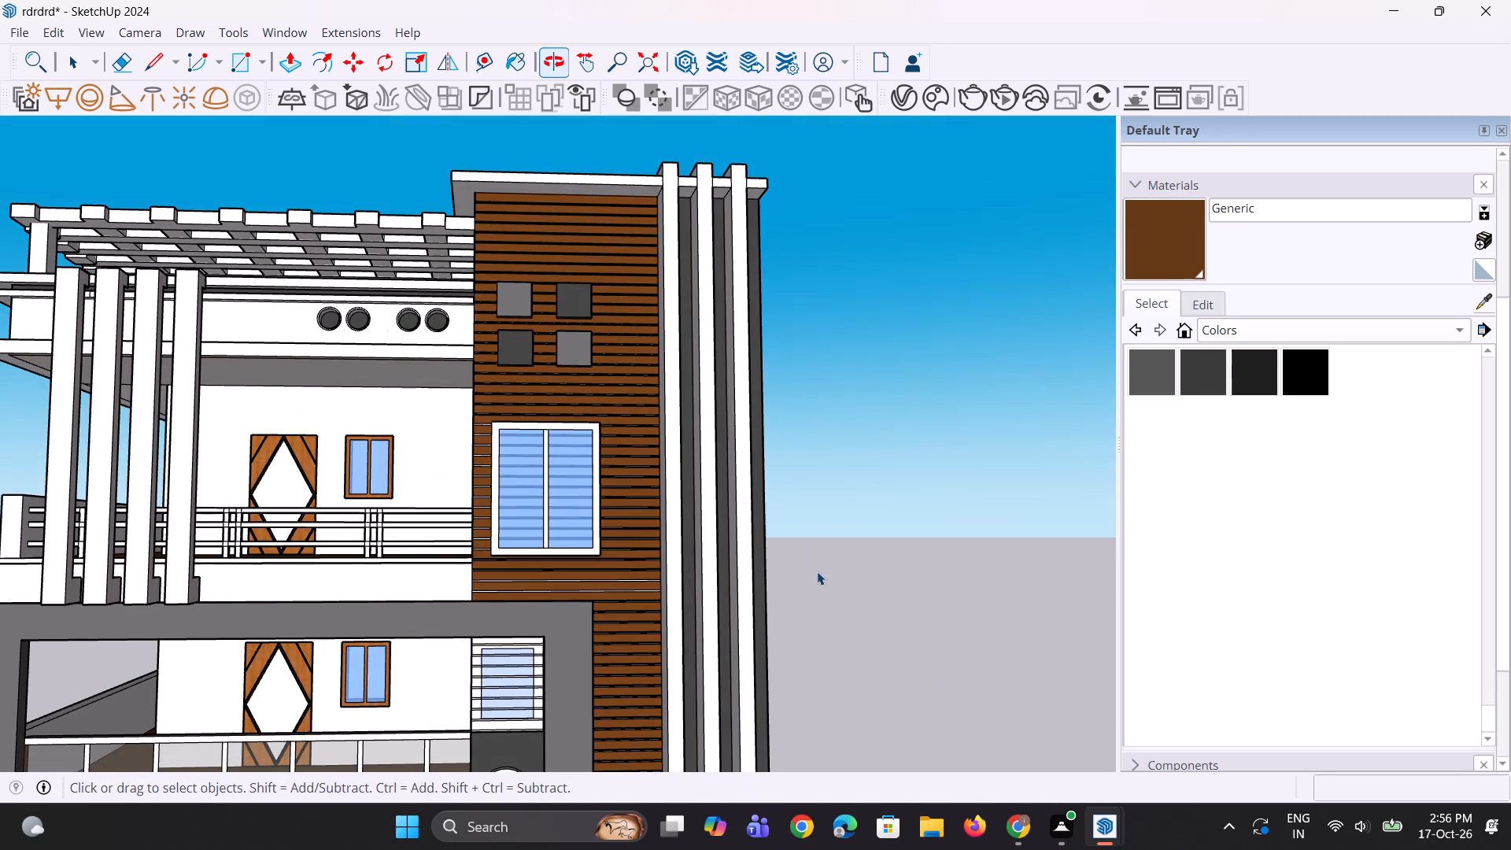
key(space)
click(822, 571)
scroll(461, 429, down, 9)
middle_drag(483, 586, 423, 619)
scroll(503, 493, up, 1)
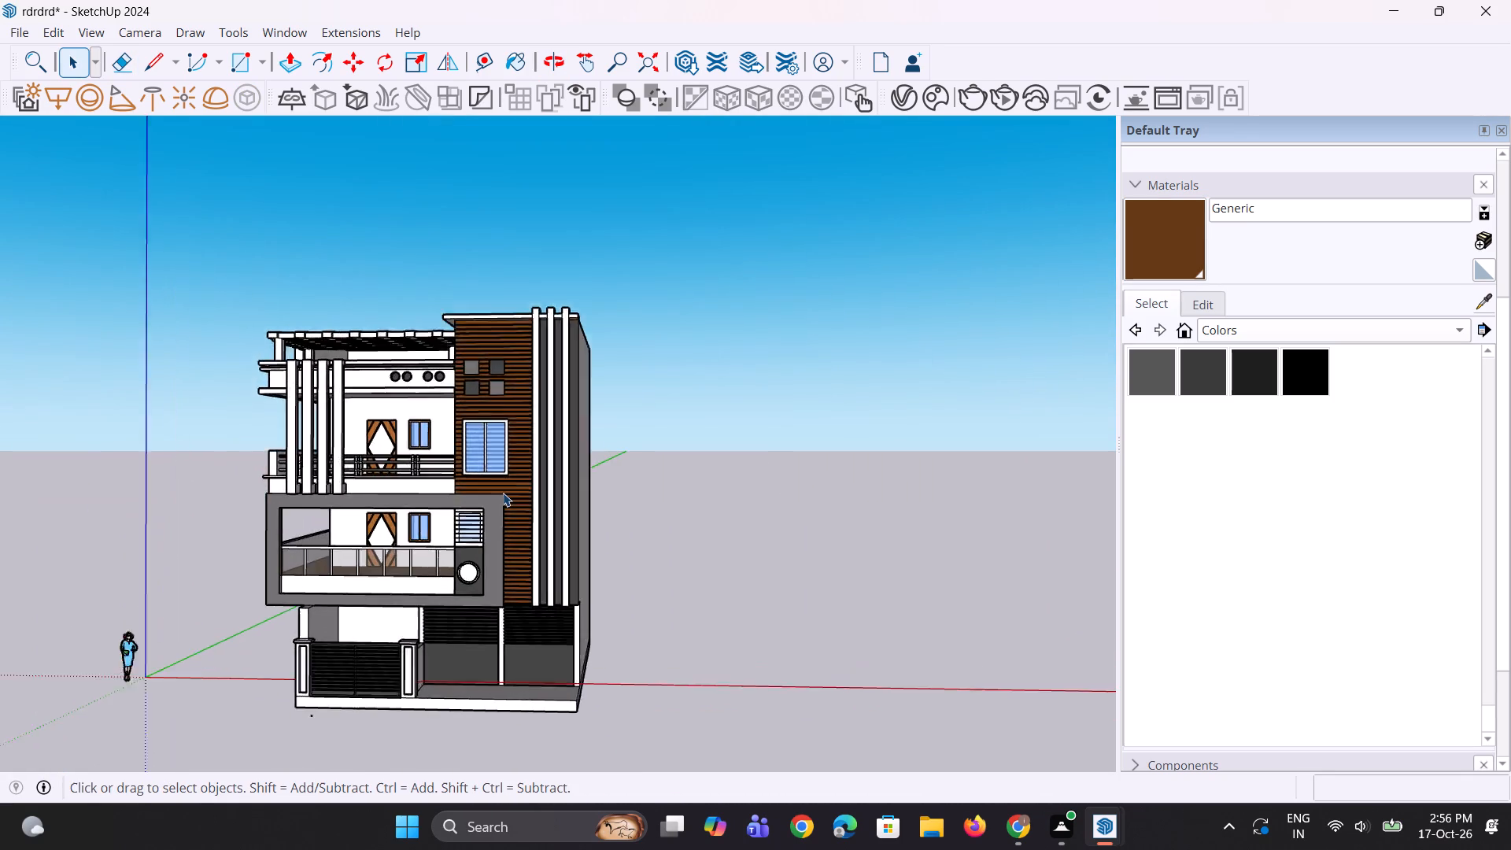
scroll(503, 493, up, 7)
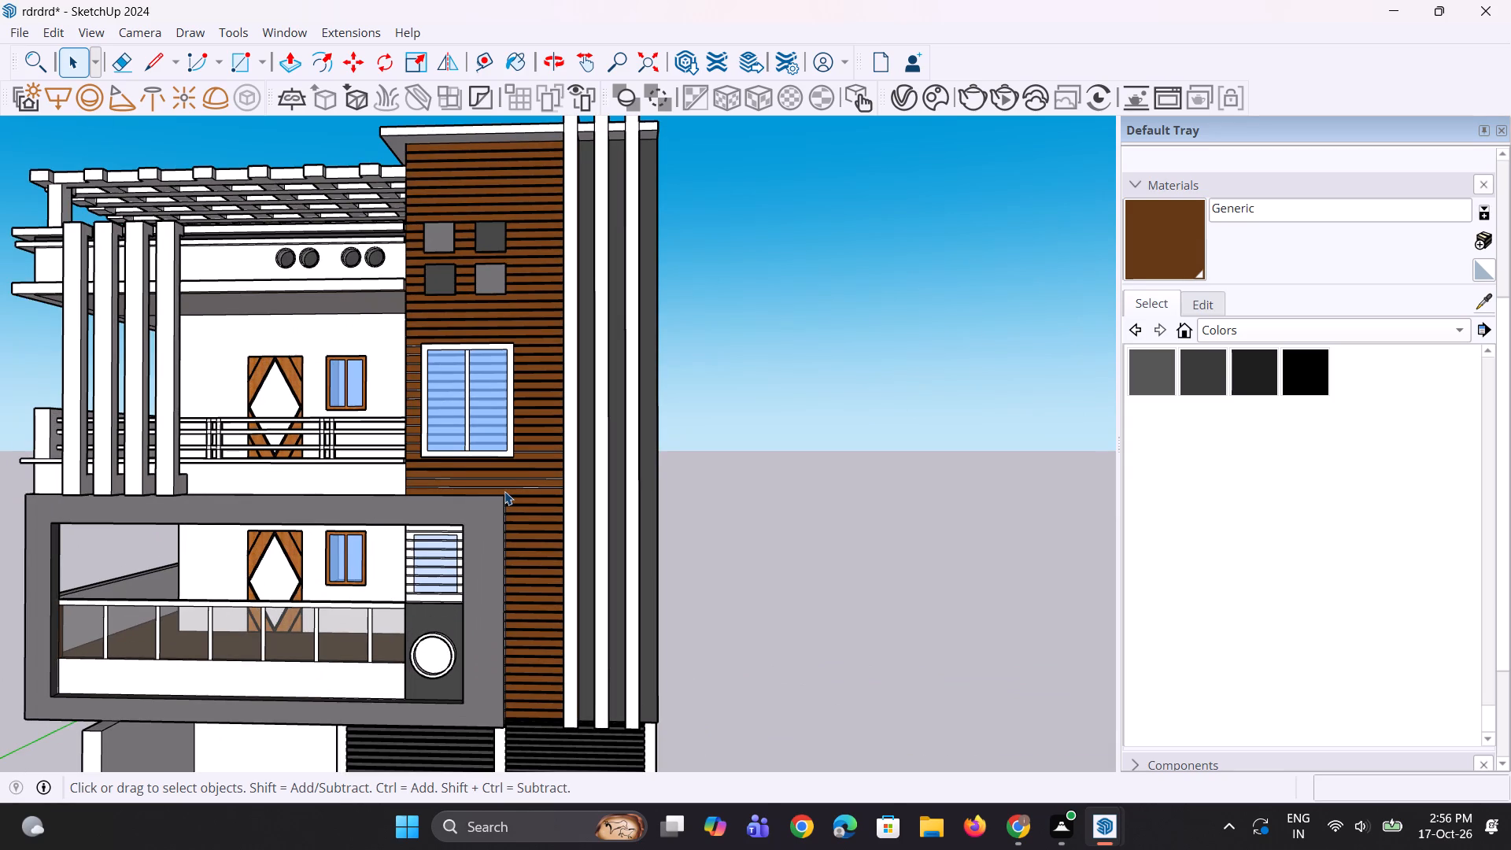
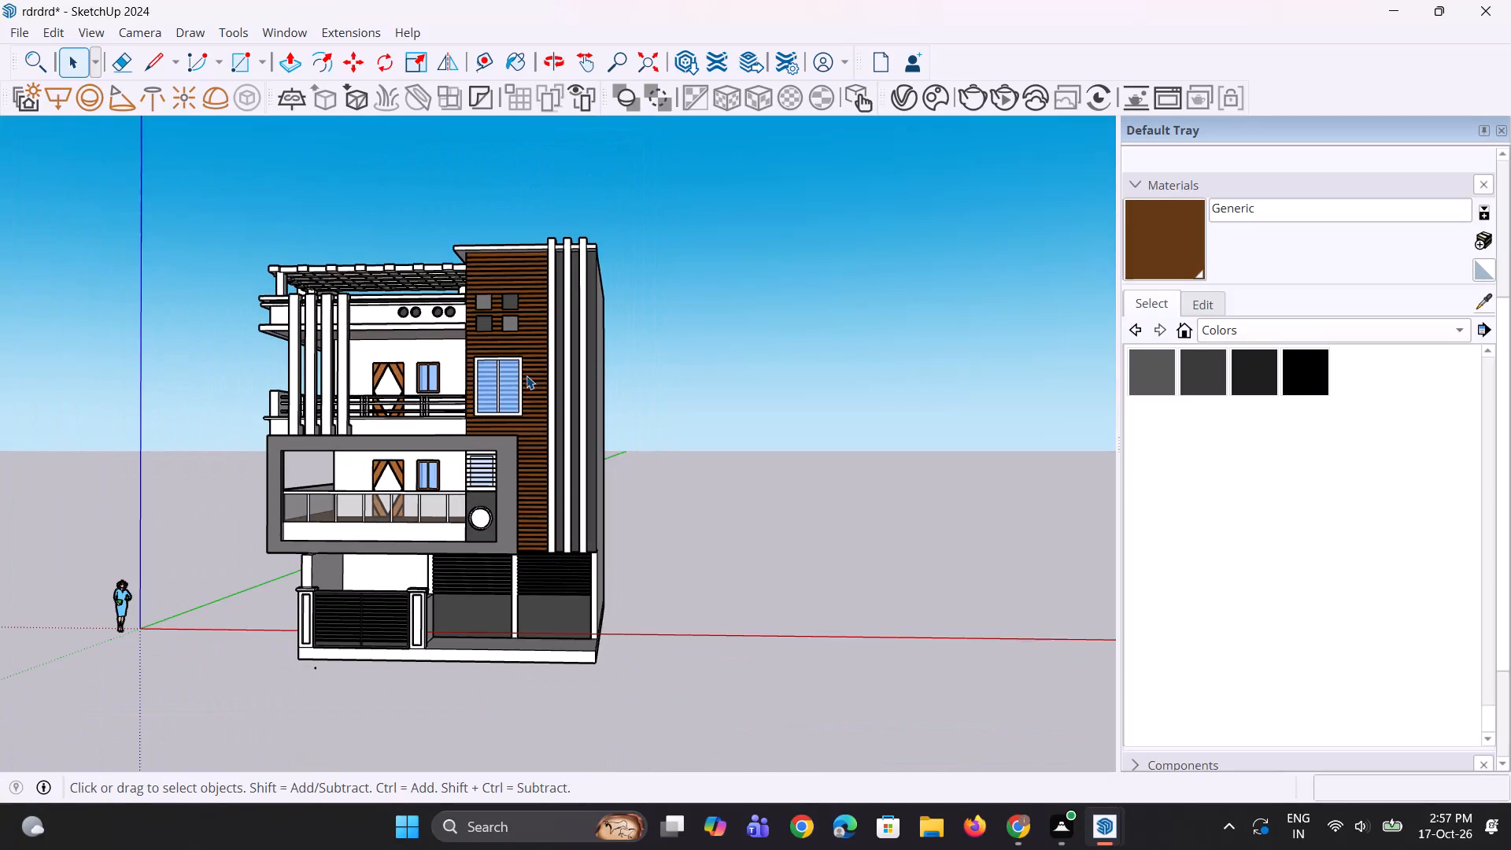
Import the Plant+Philodendron+Scandens and Plant+2 (1) models from Downloads, placing them in the open area beside the house.
middle_drag(472, 489, 437, 525)
scroll(447, 619, up, 4)
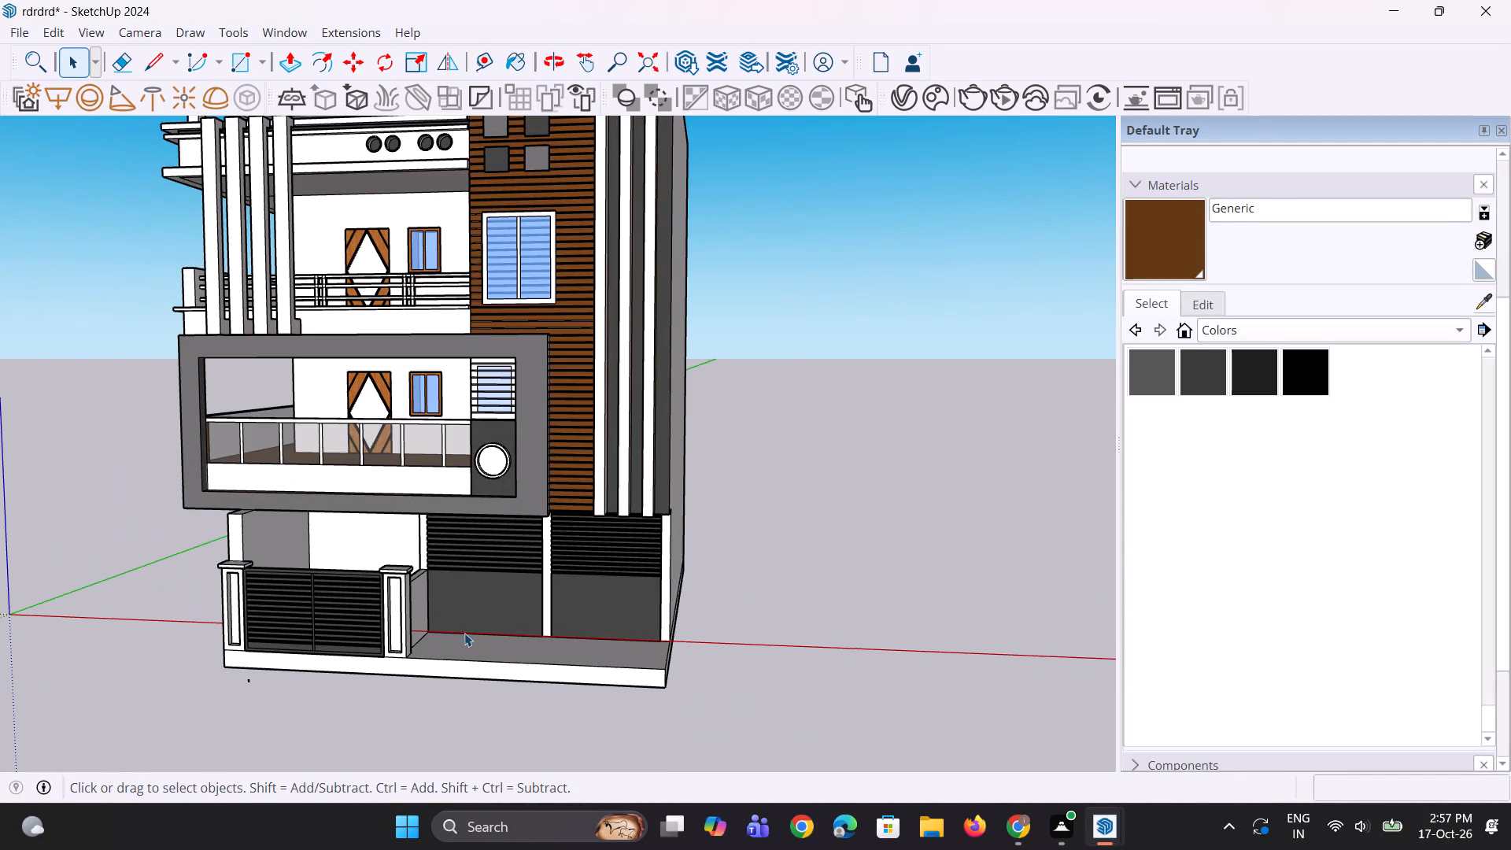
scroll(402, 597, down, 1)
middle_drag(467, 578, 478, 575)
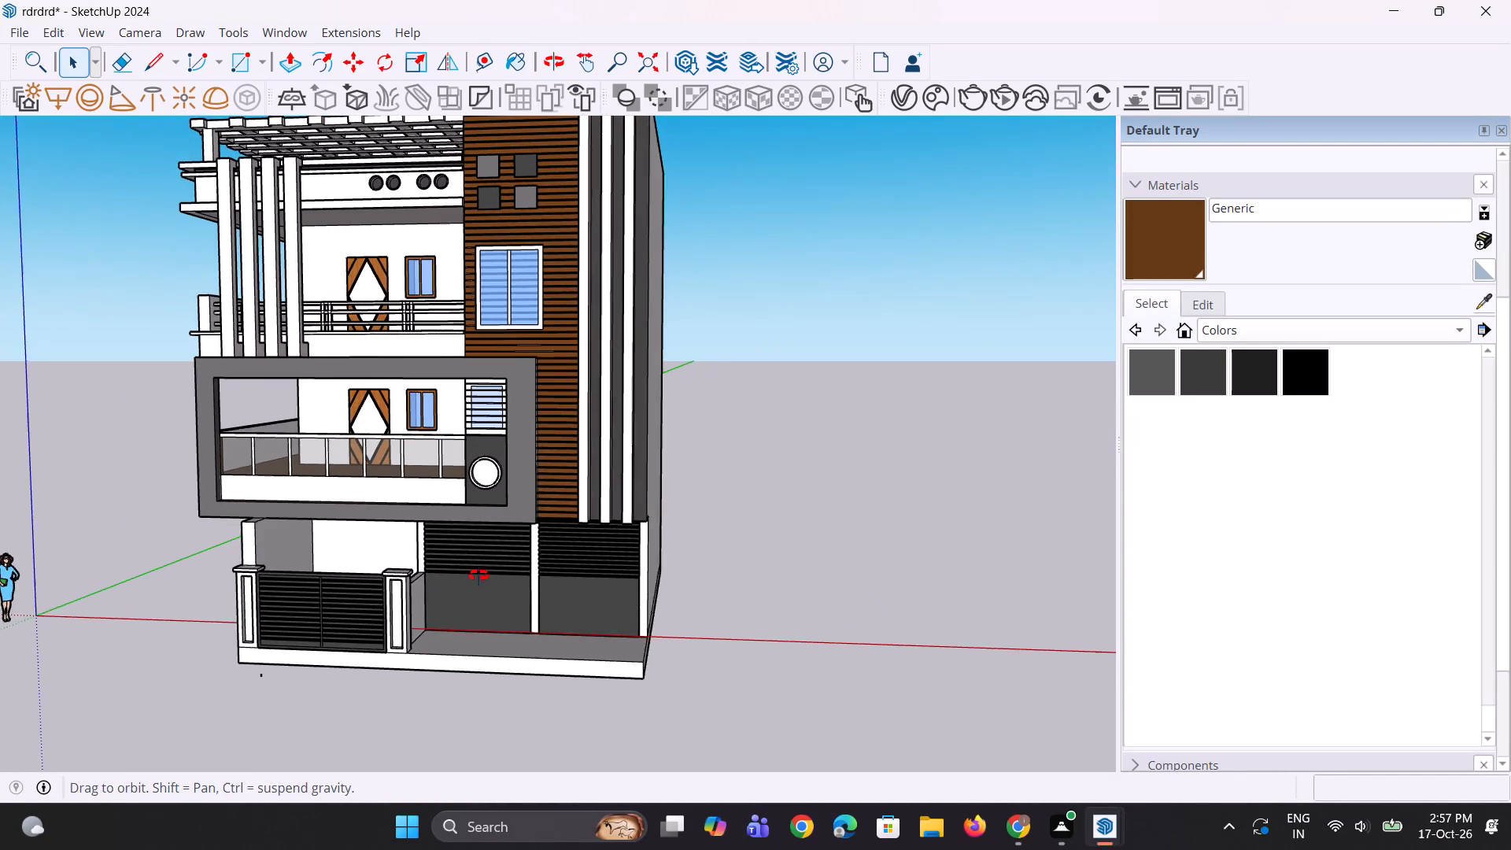
middle_drag(478, 575, 481, 575)
scroll(301, 664, down, 3)
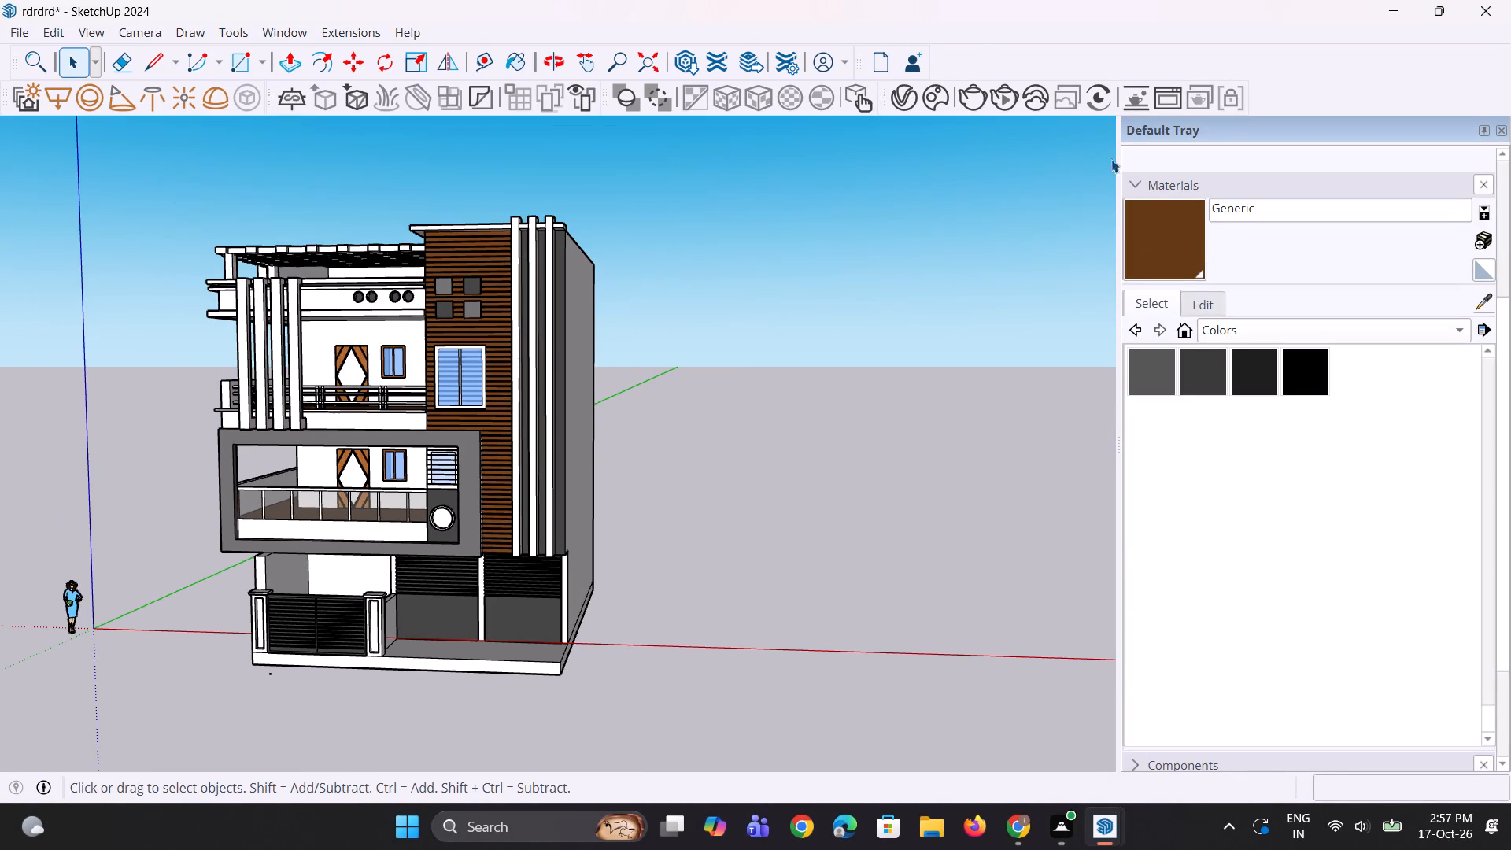
click(0, 31)
click(20, 38)
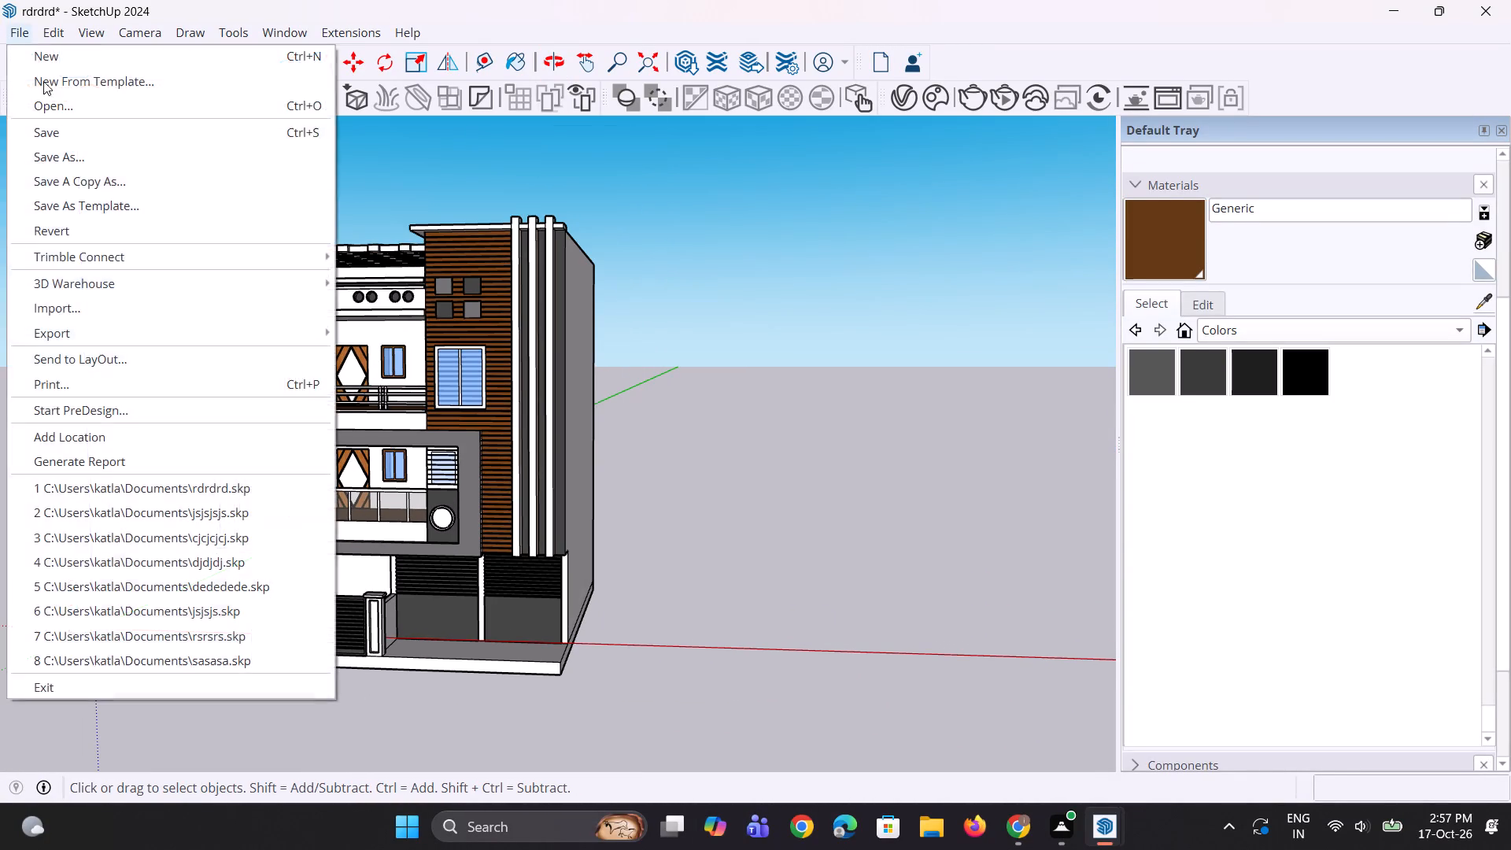
click(120, 312)
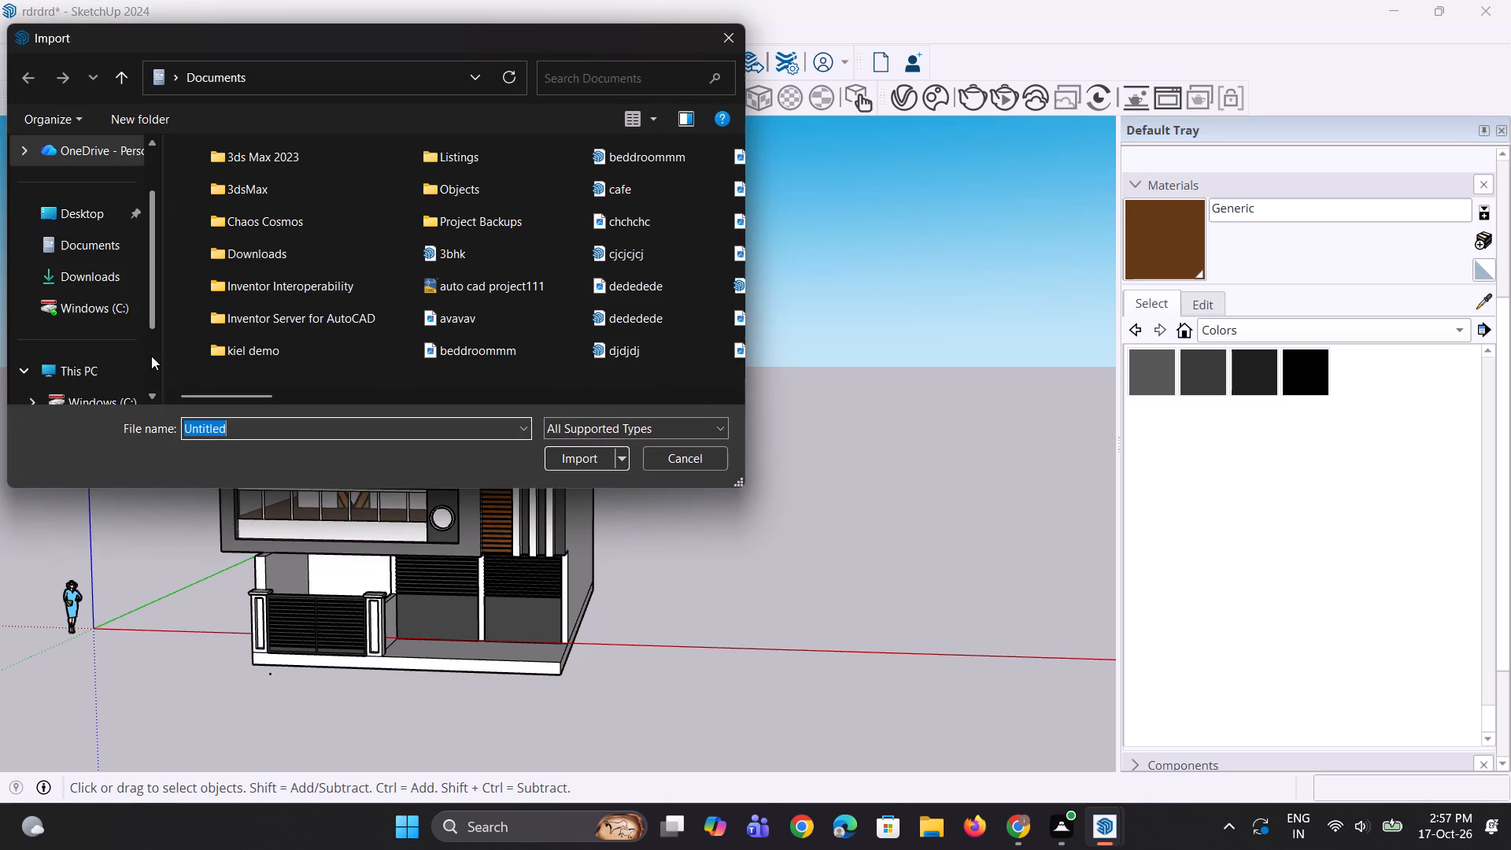
click(87, 283)
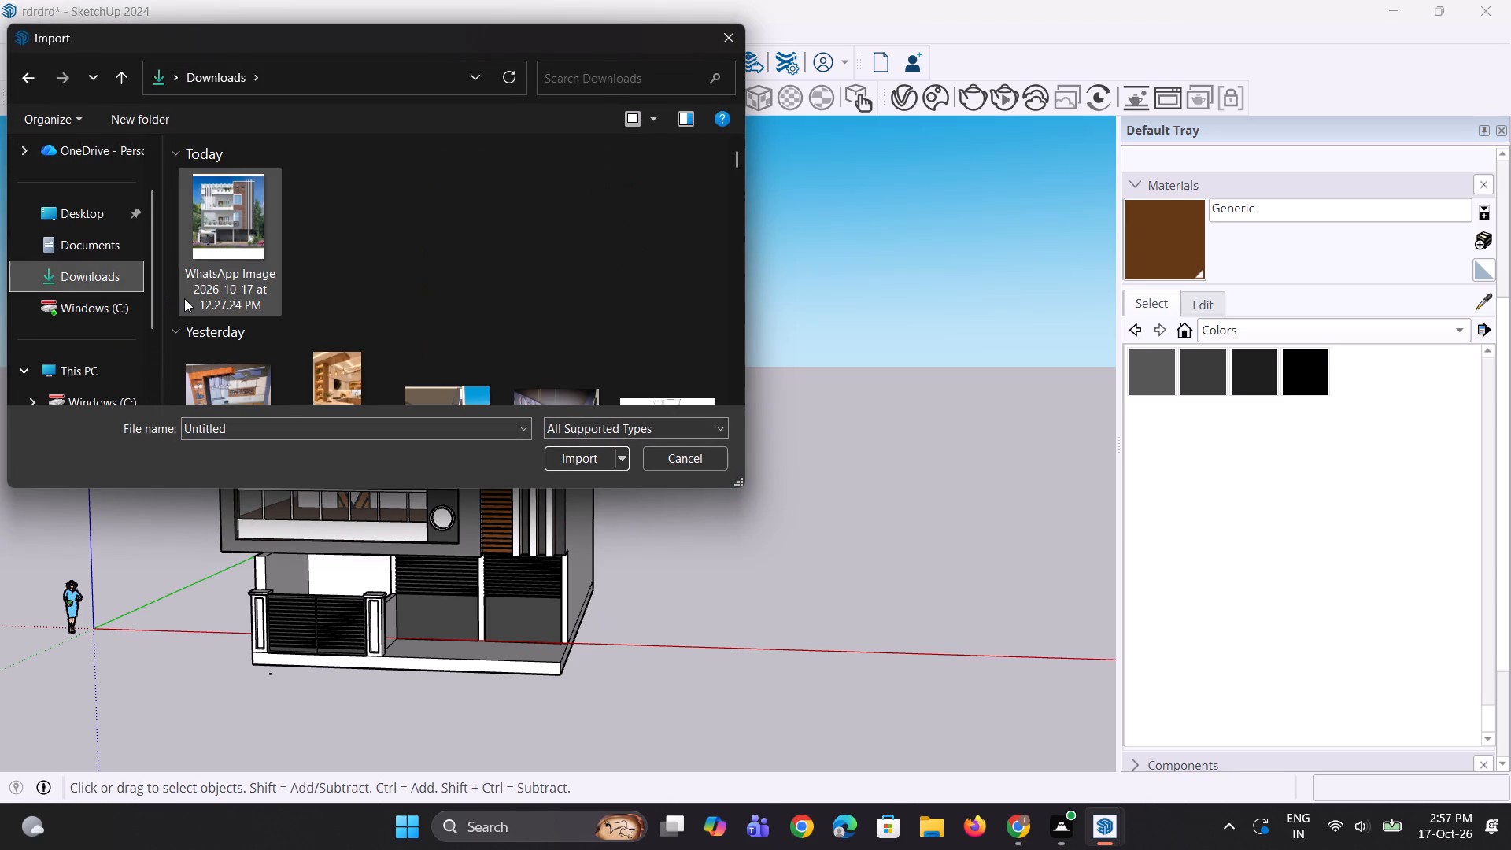
scroll(185, 298, down, 11)
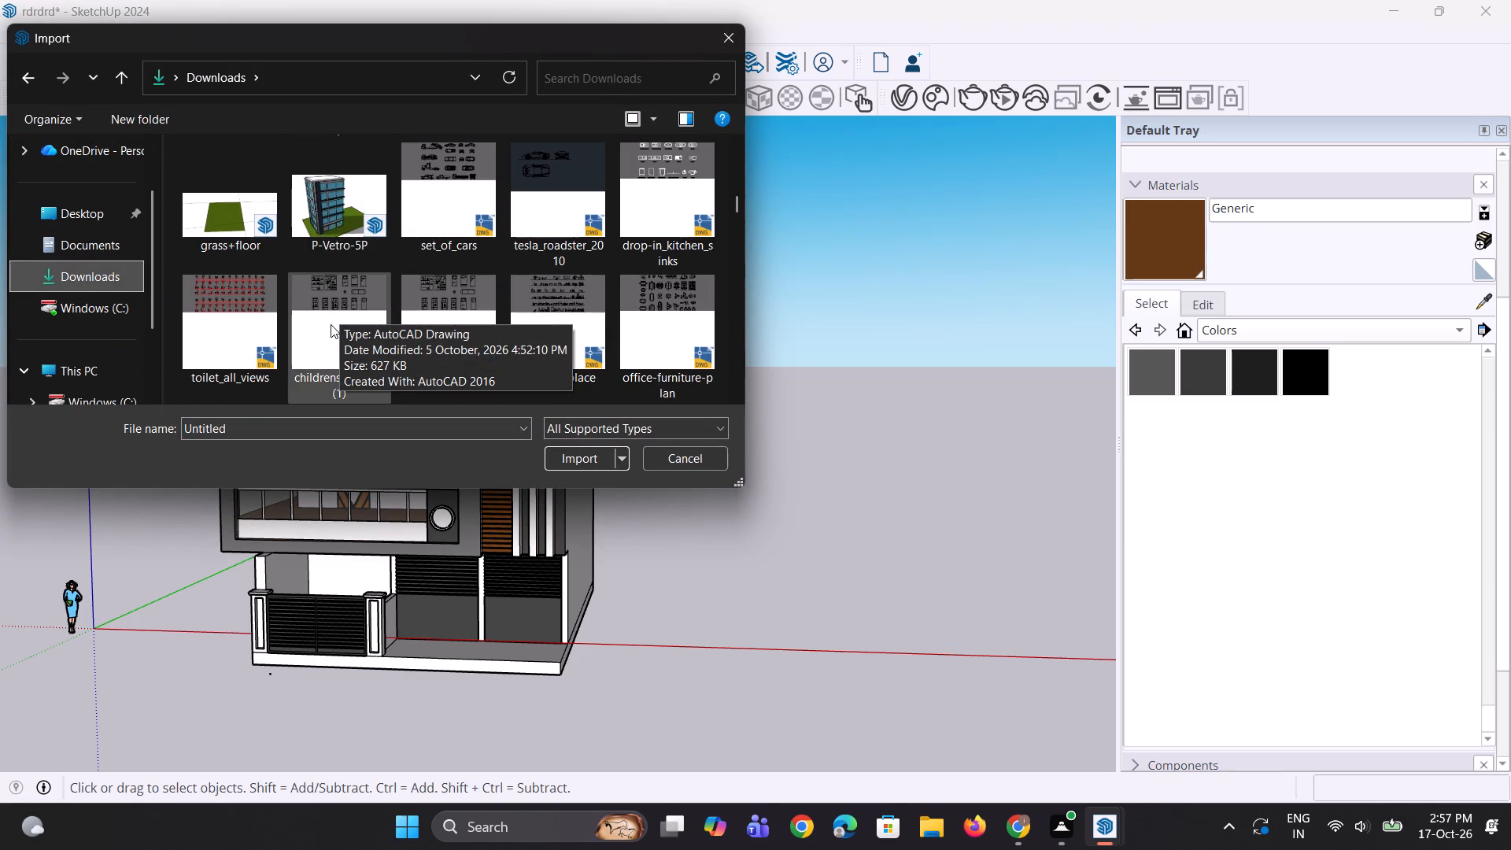
scroll(331, 324, down, 4)
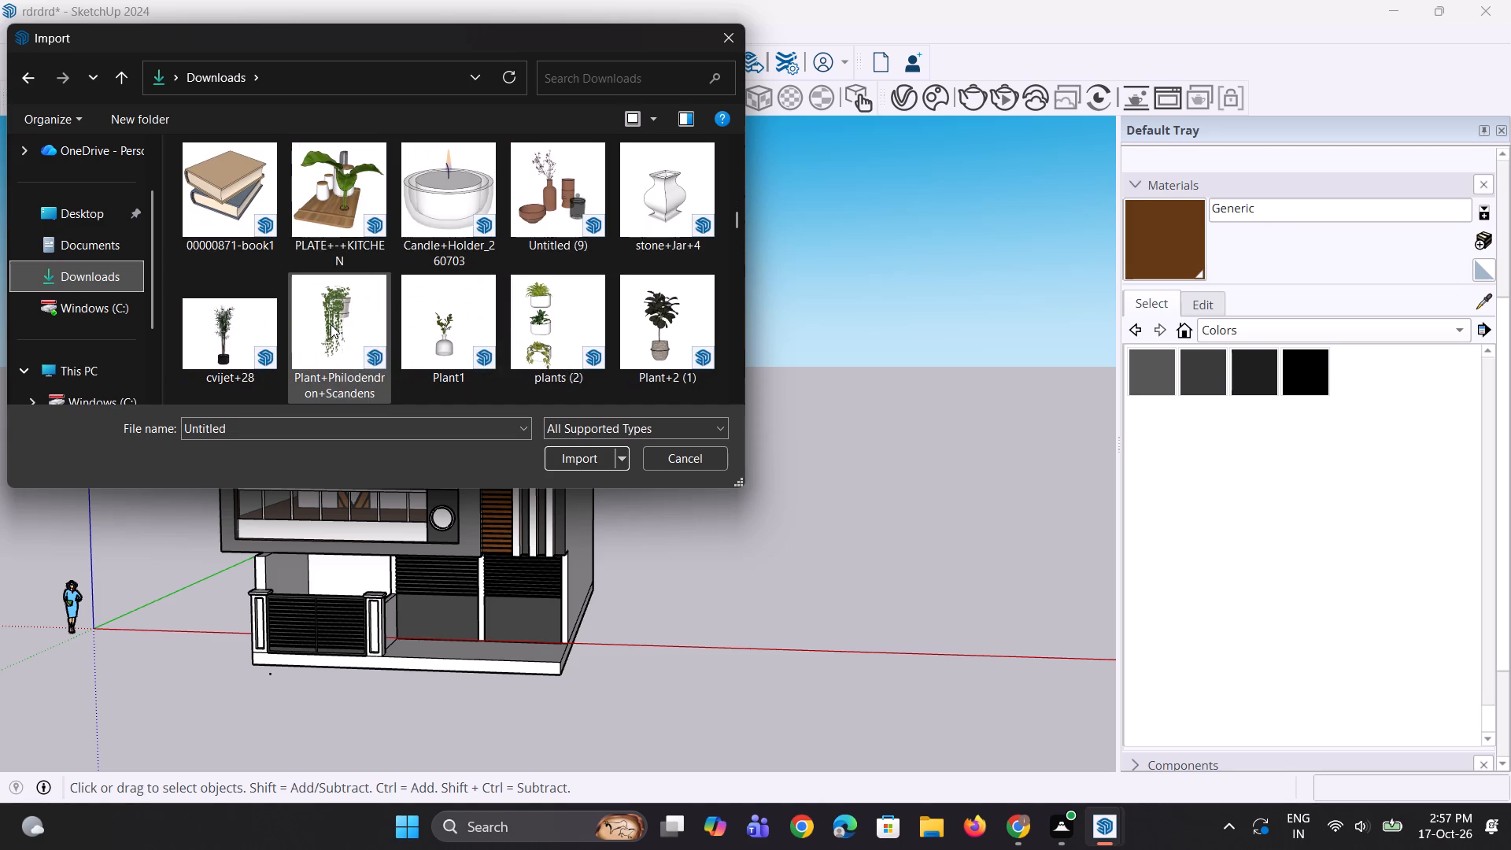
drag(315, 281, 815, 524)
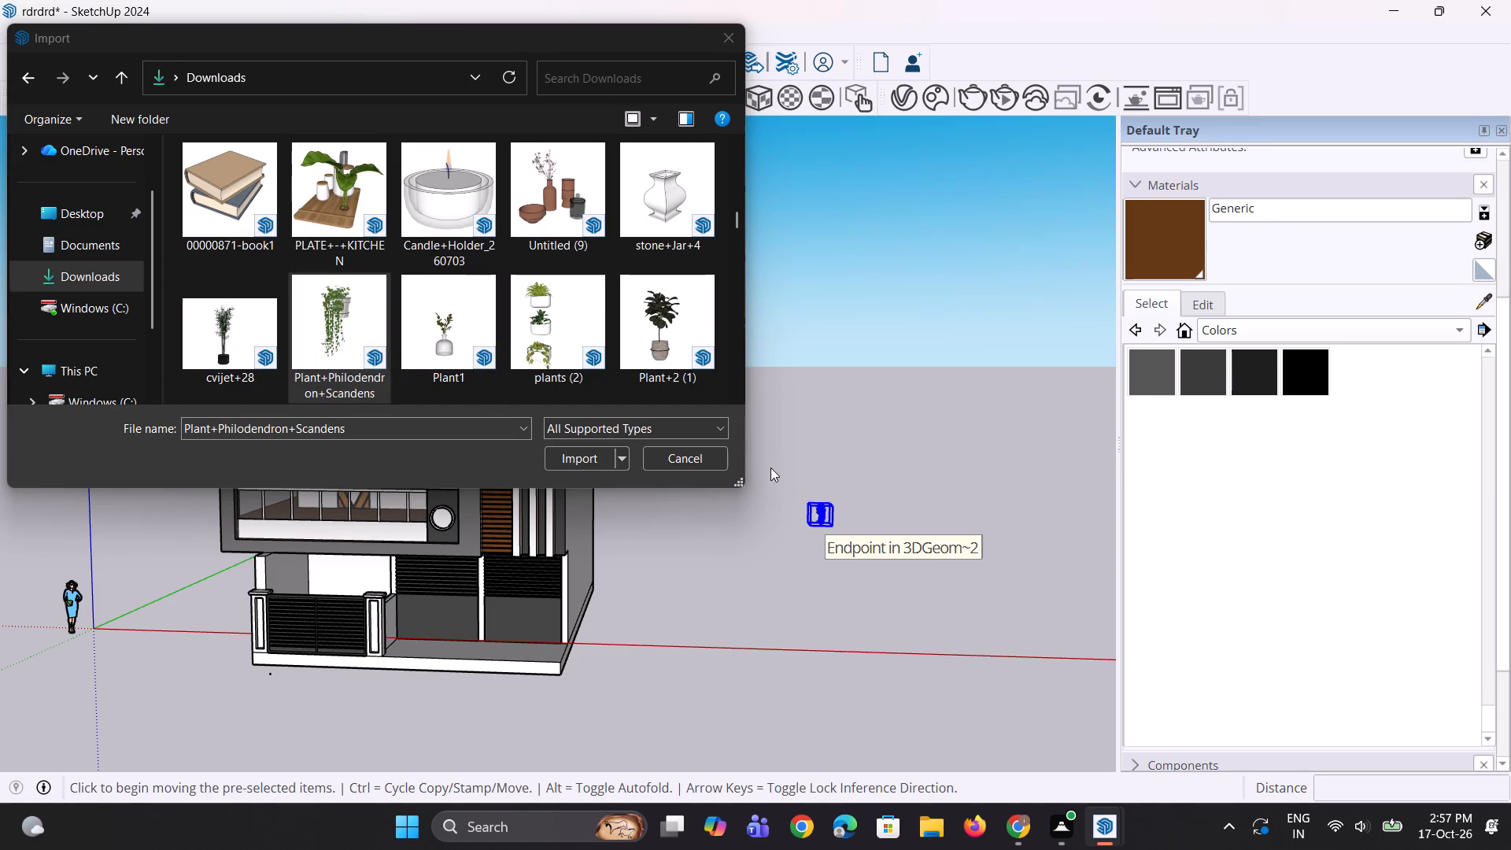
drag(664, 323, 889, 461)
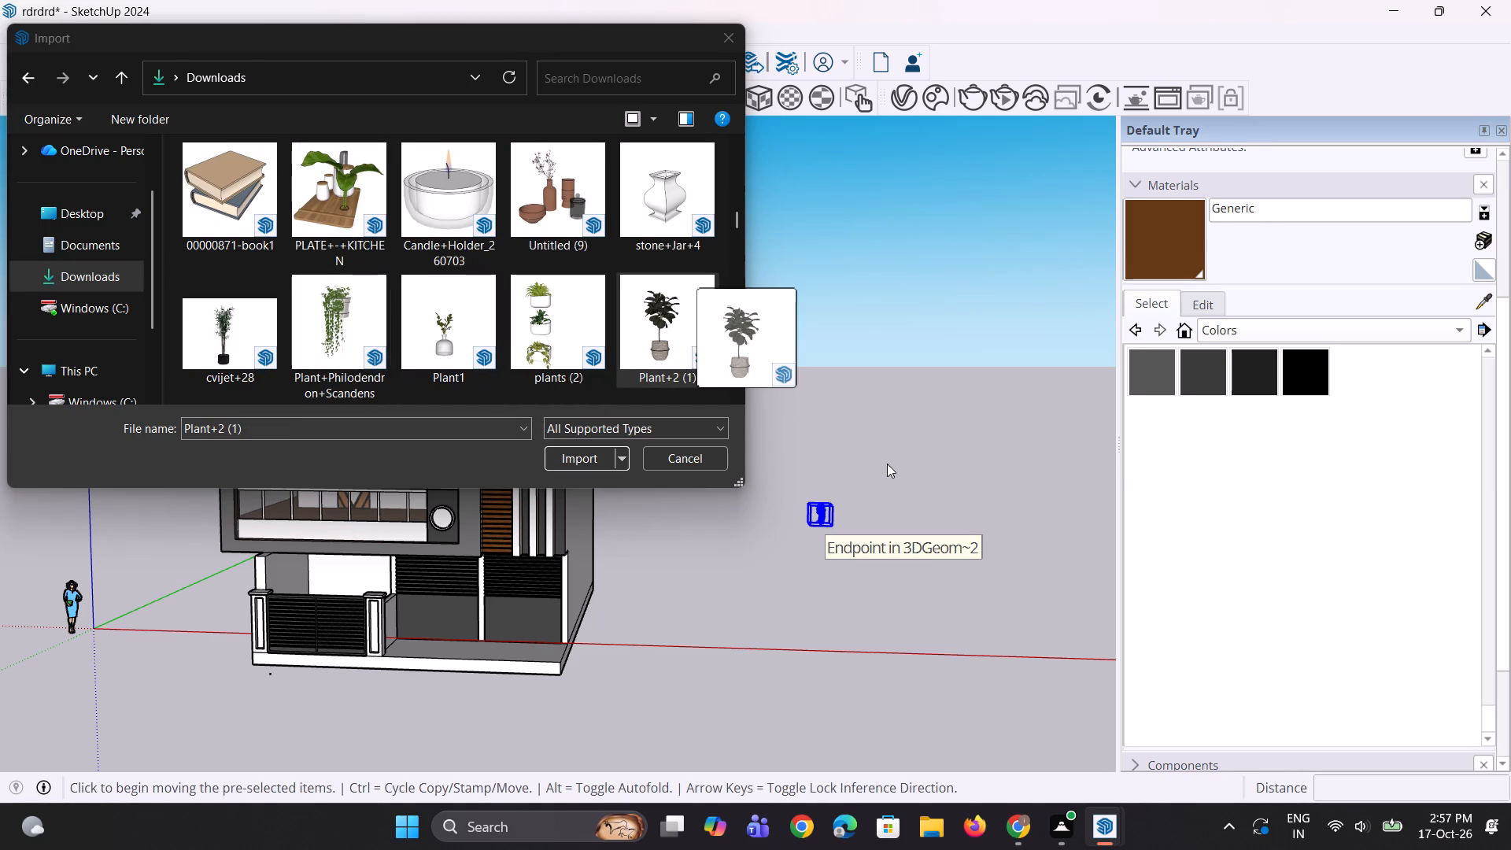
Import the trailing Plant+2 model from Downloads and place it beside the house, beyond the potted plant.
scroll(560, 334, down, 2)
scroll(403, 312, down, 1)
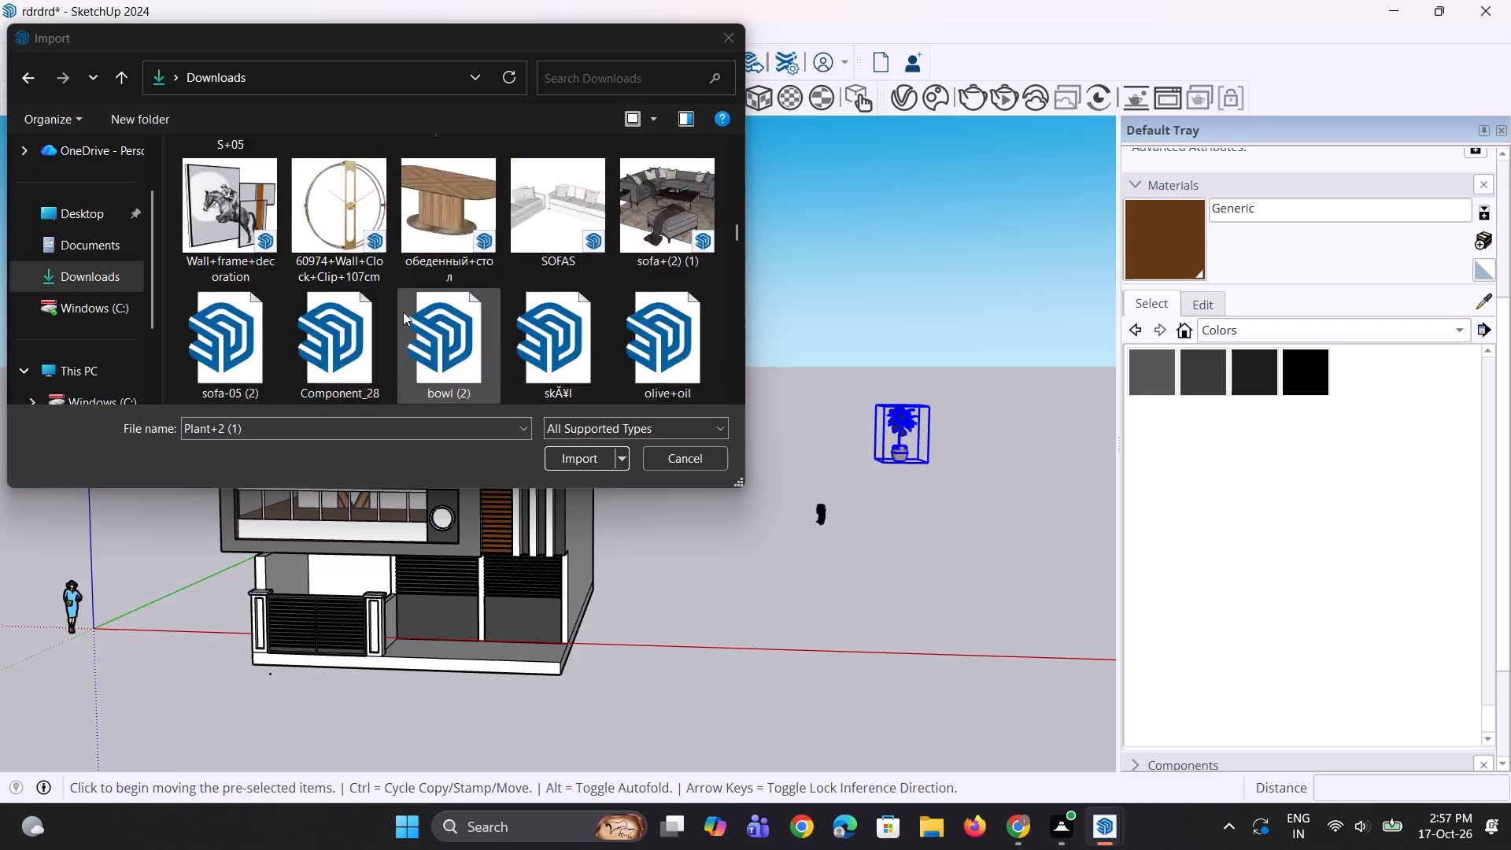
scroll(403, 312, down, 5)
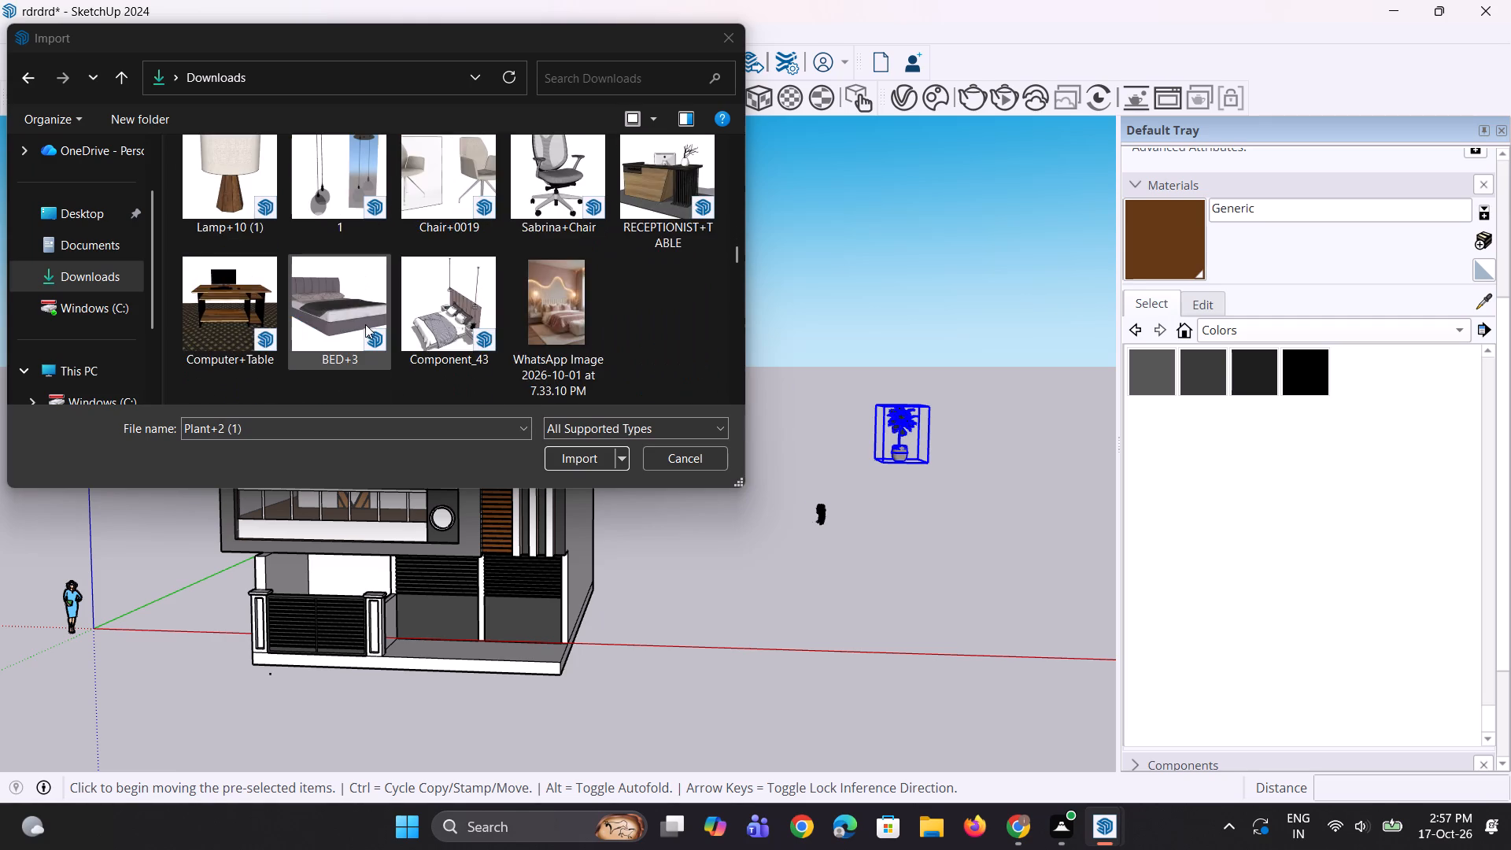
scroll(365, 324, down, 4)
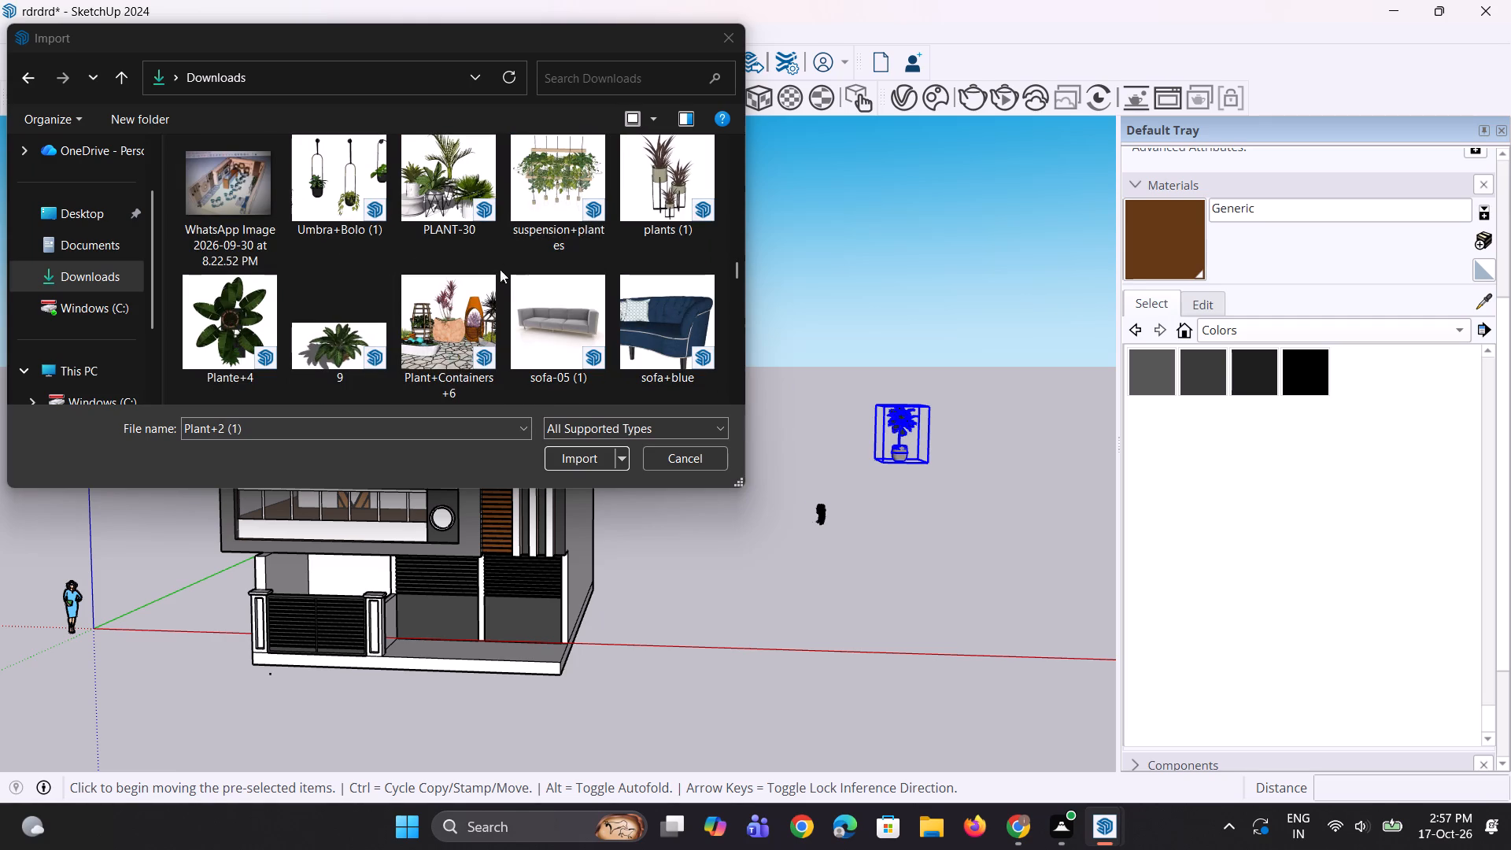
scroll(382, 309, down, 6)
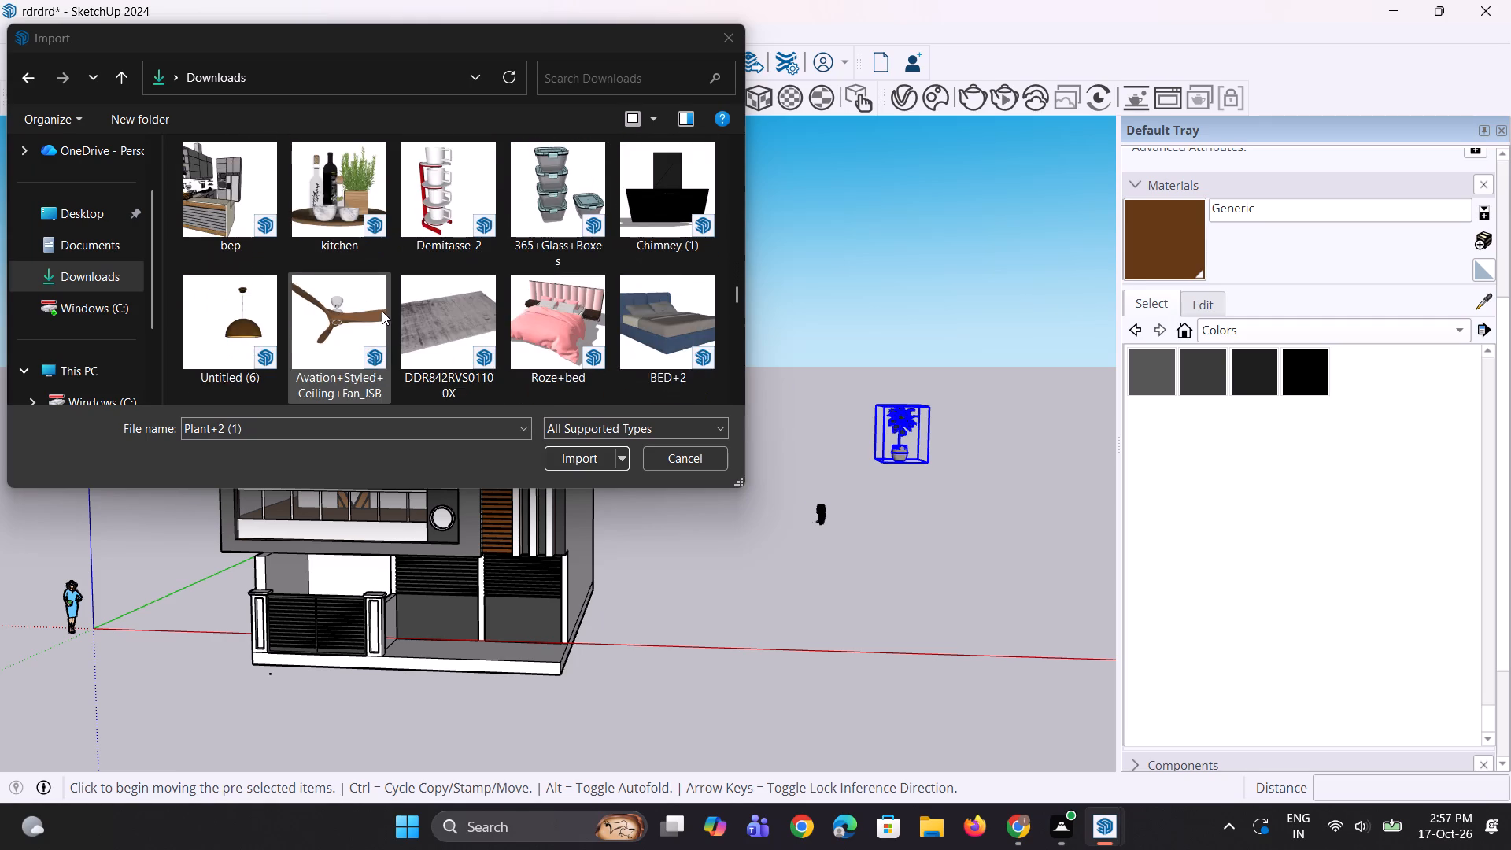
scroll(382, 311, down, 2)
drag(455, 294, 678, 354)
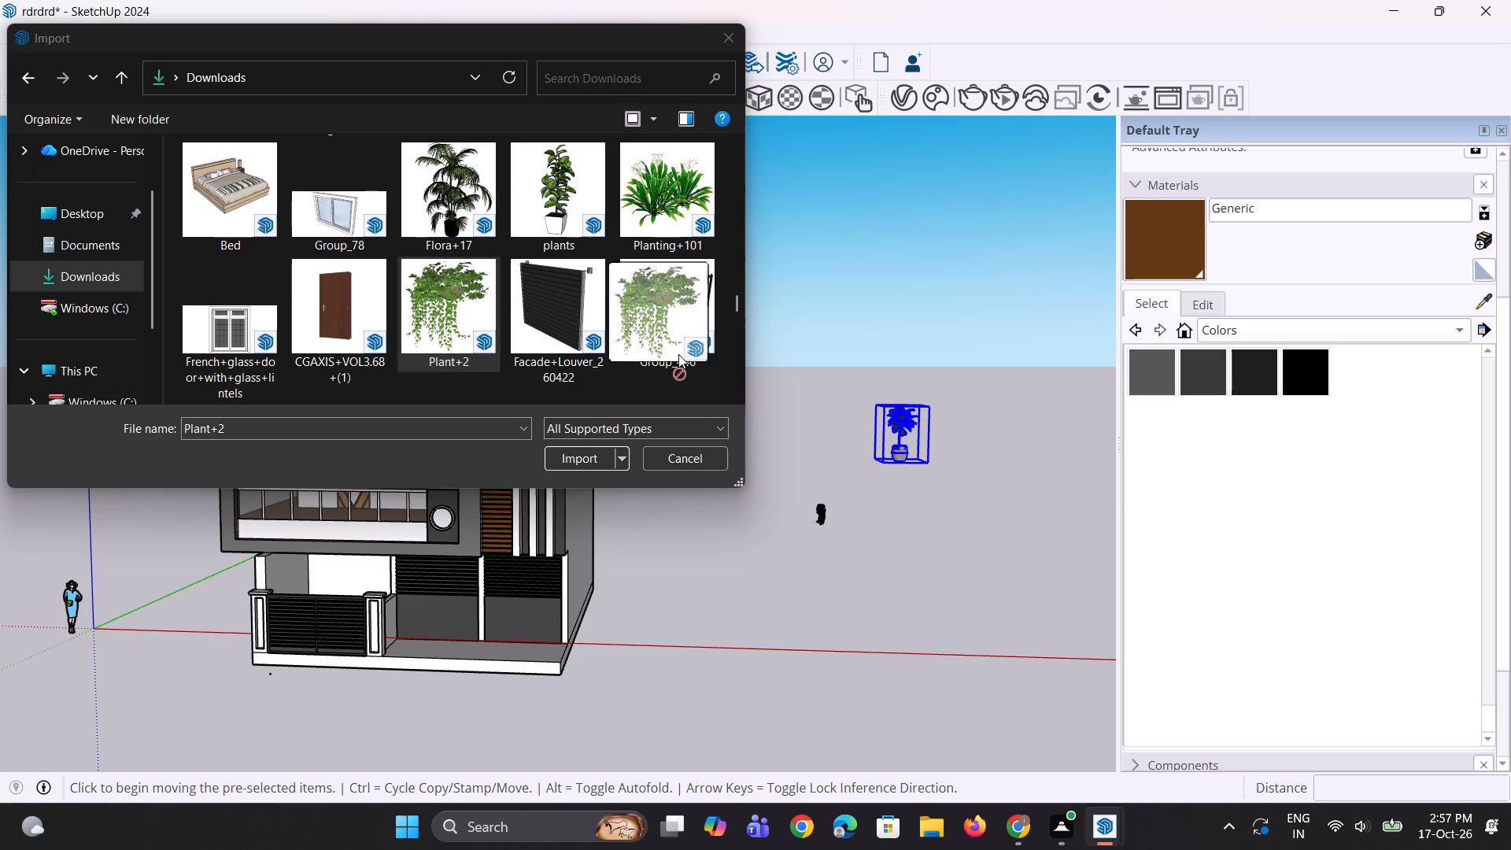
drag(678, 354, 859, 359)
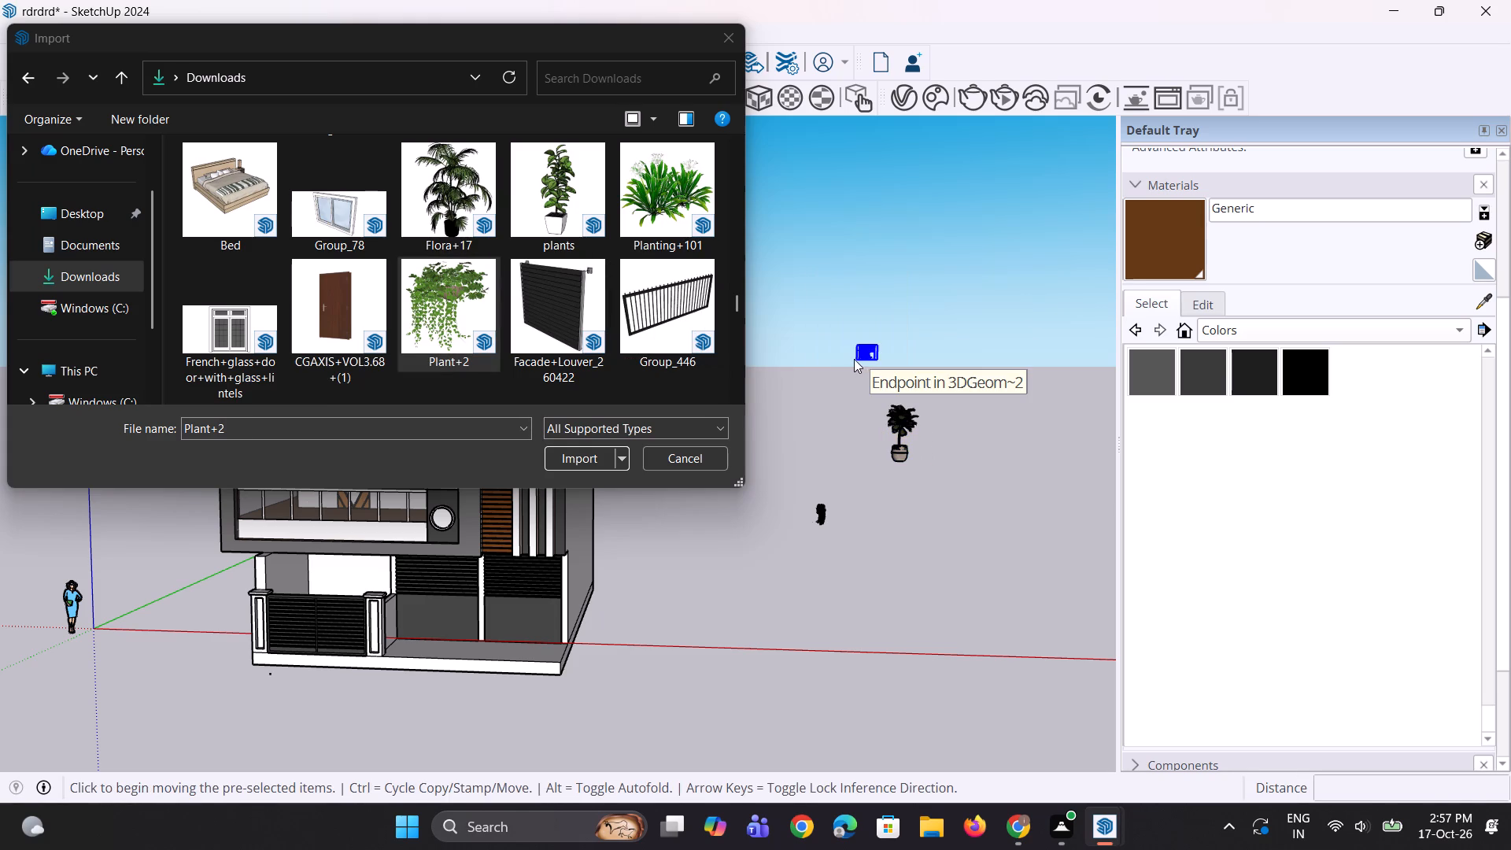
Import the potted plants and Flora+17 models from Downloads, placing them close together beside the house.
drag(556, 190, 773, 443)
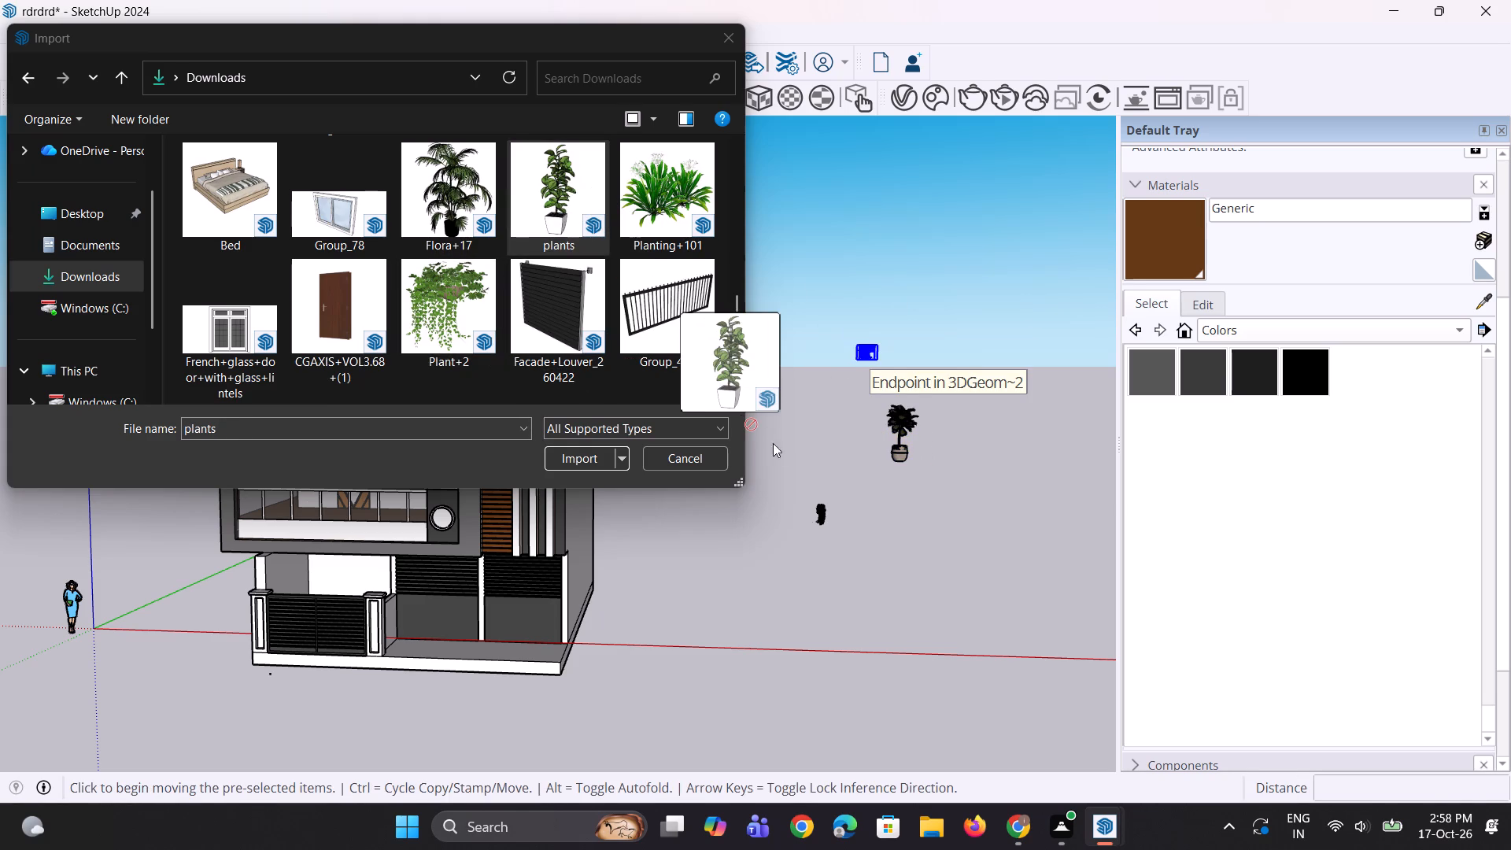
drag(773, 443, 782, 451)
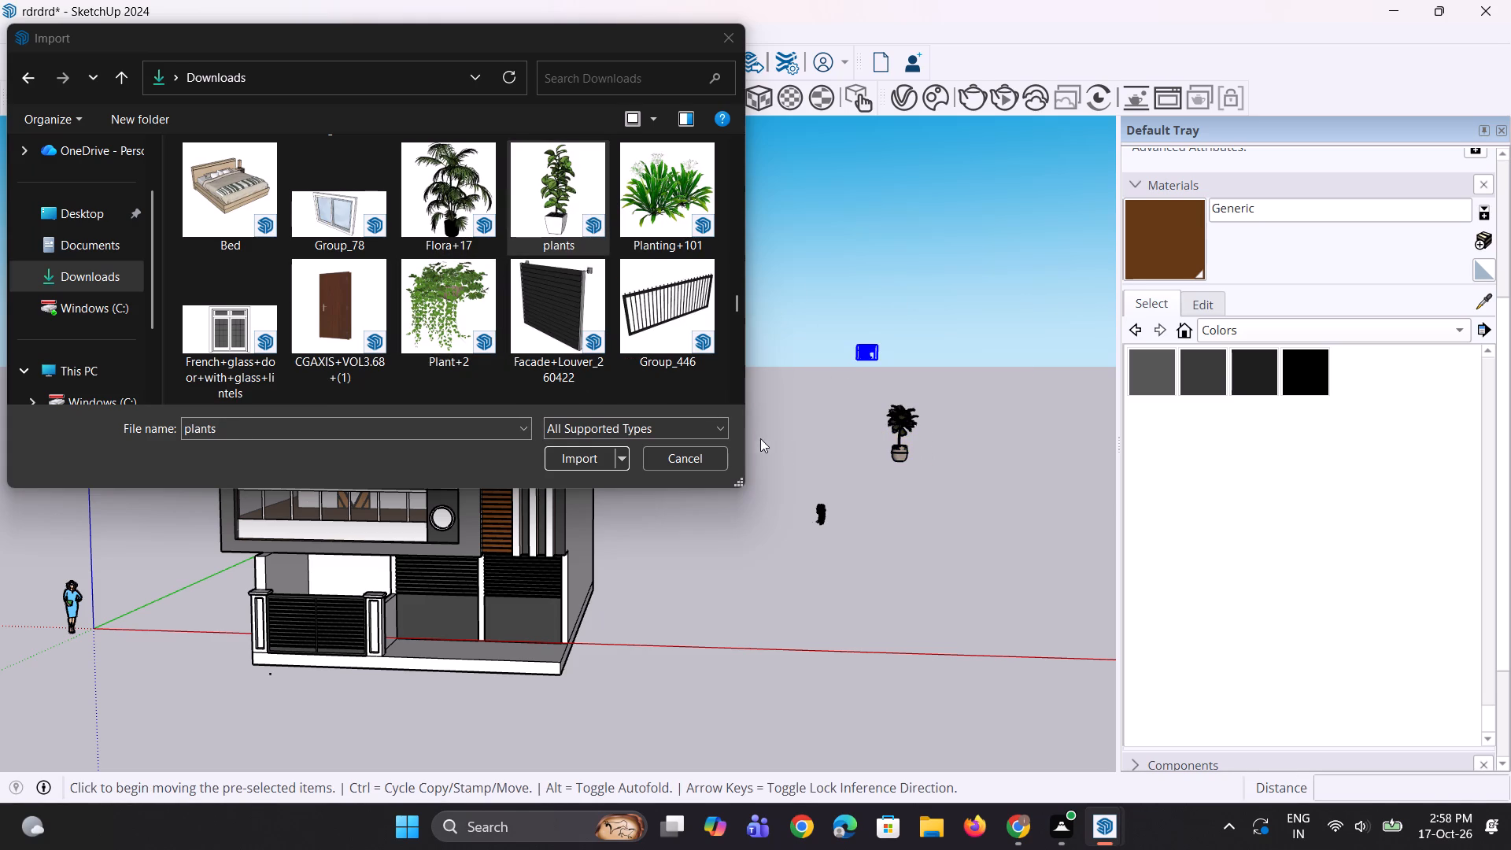
drag(431, 175, 818, 441)
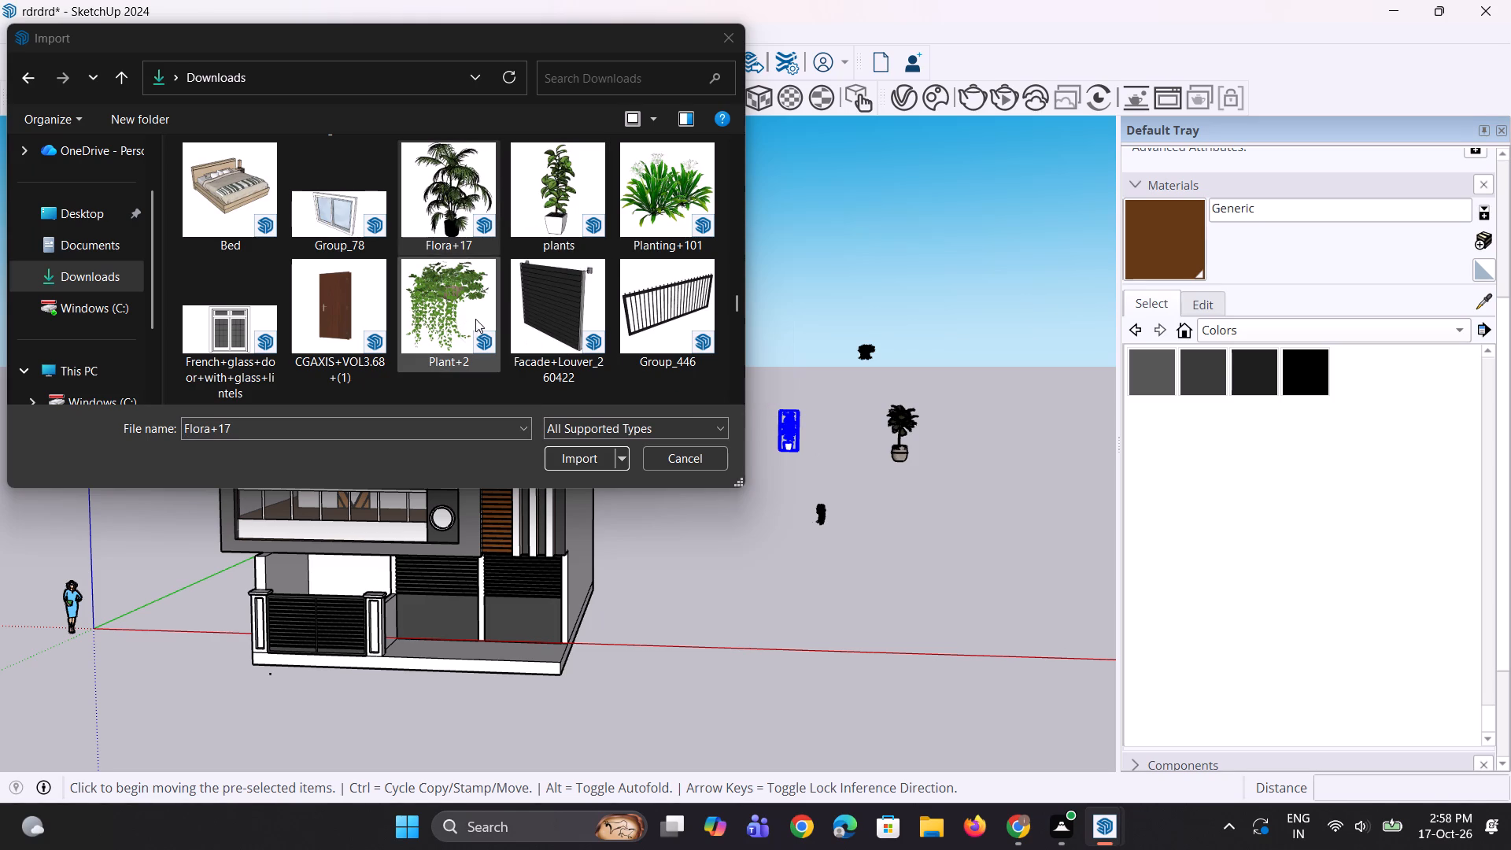
Import the Plant_pot+02' (1) model from Downloads and place it among the other plants beside the house.
scroll(475, 316, down, 6)
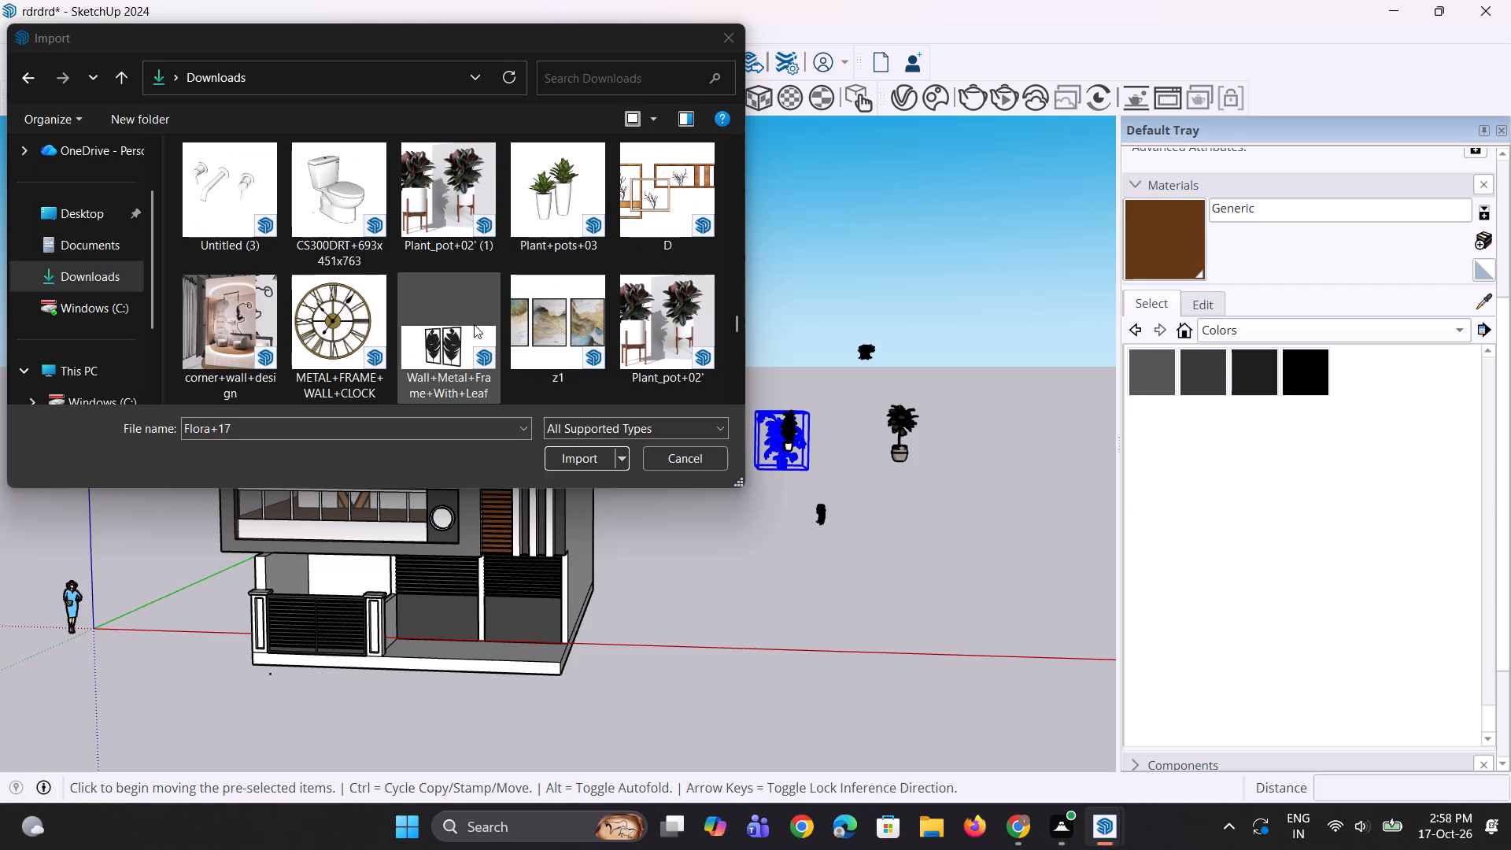
drag(410, 176, 483, 262)
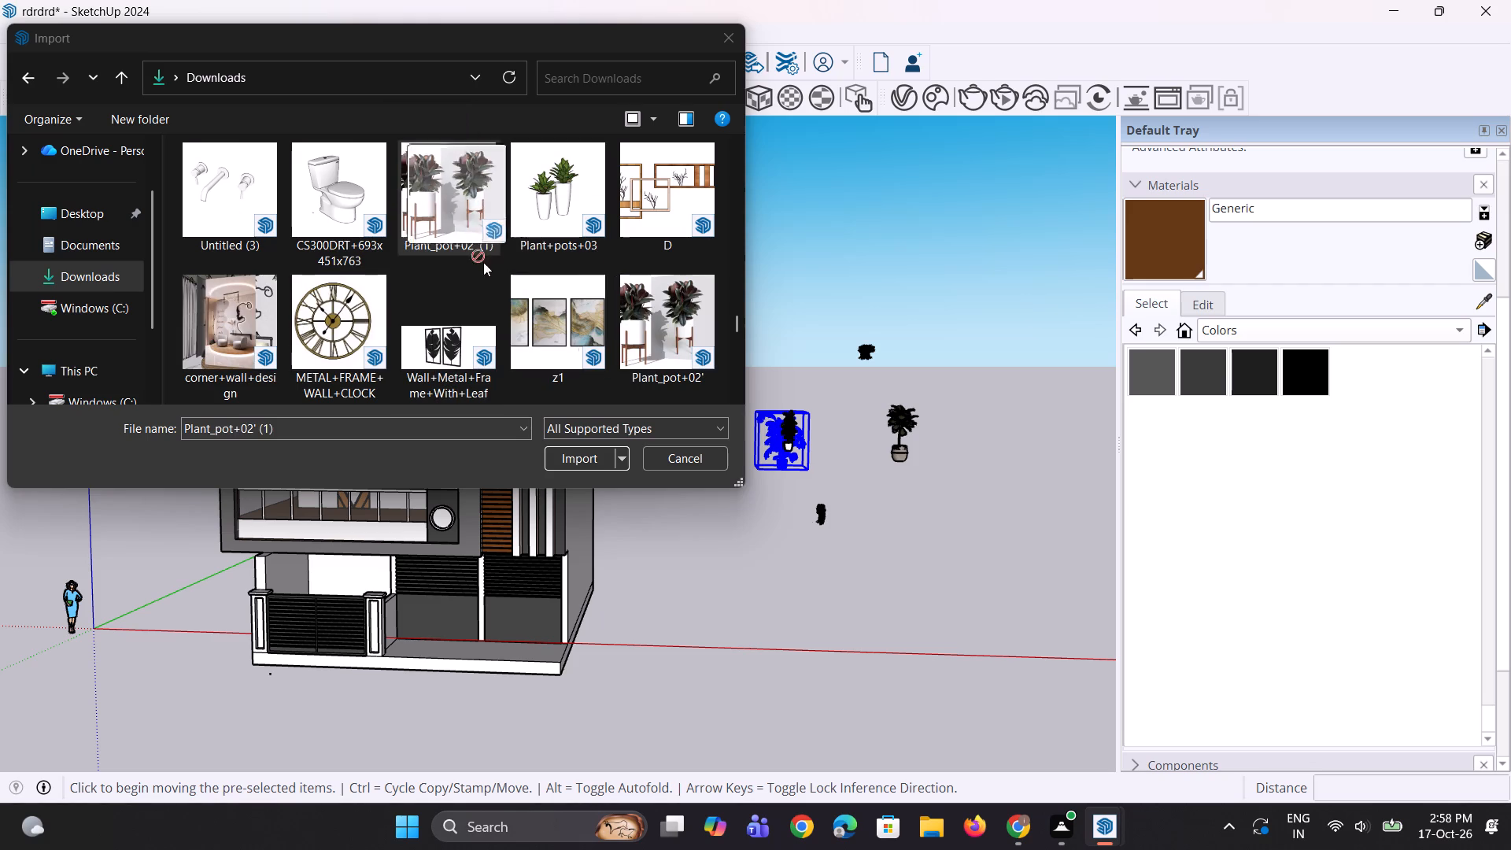
drag(483, 262, 842, 492)
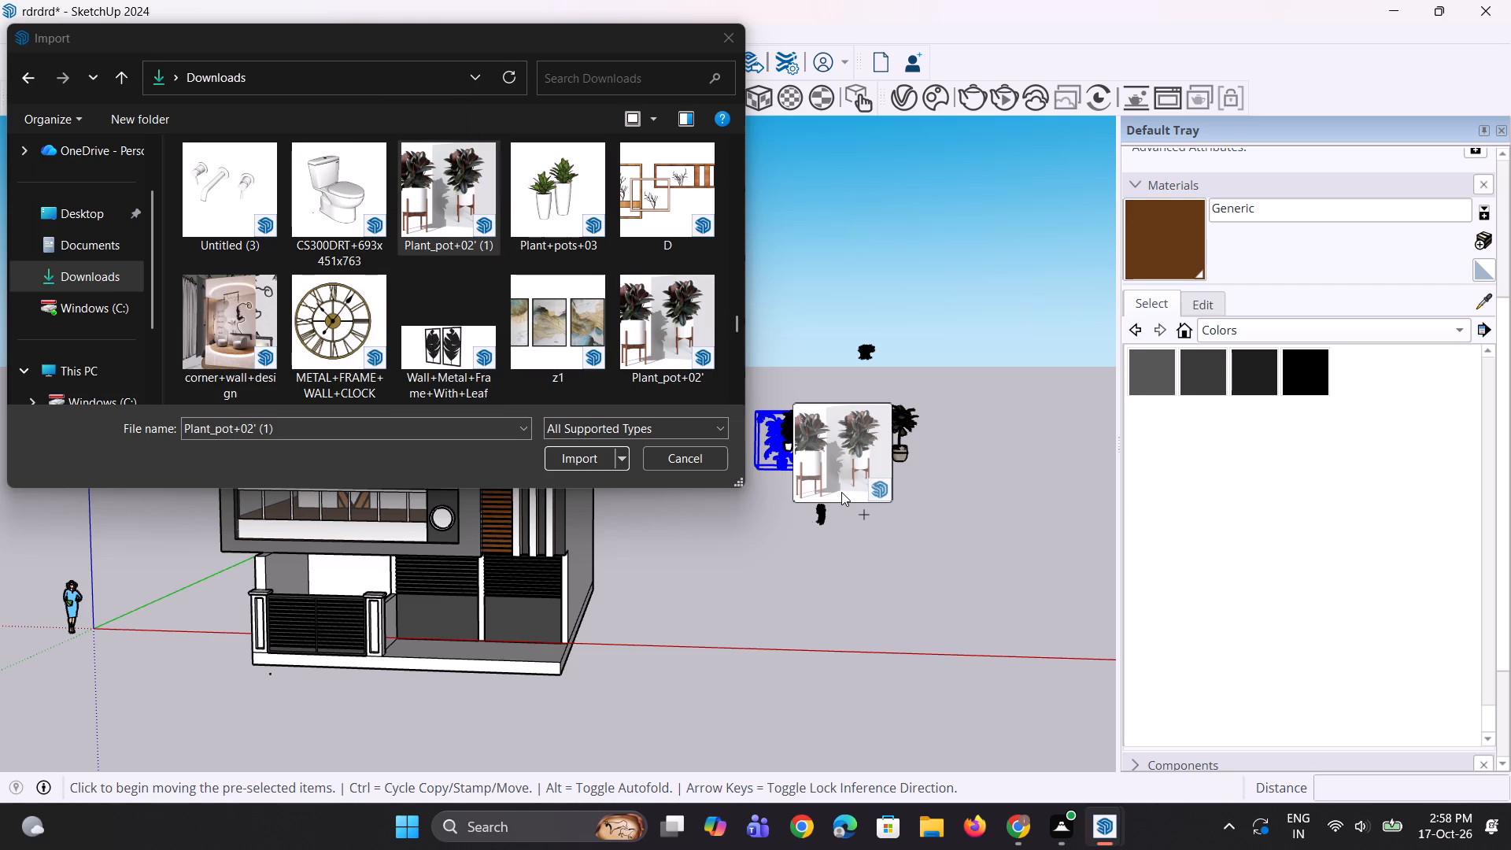
Look through the rest of the Downloads folder for further plant models and close the import window.
scroll(512, 372, down, 2)
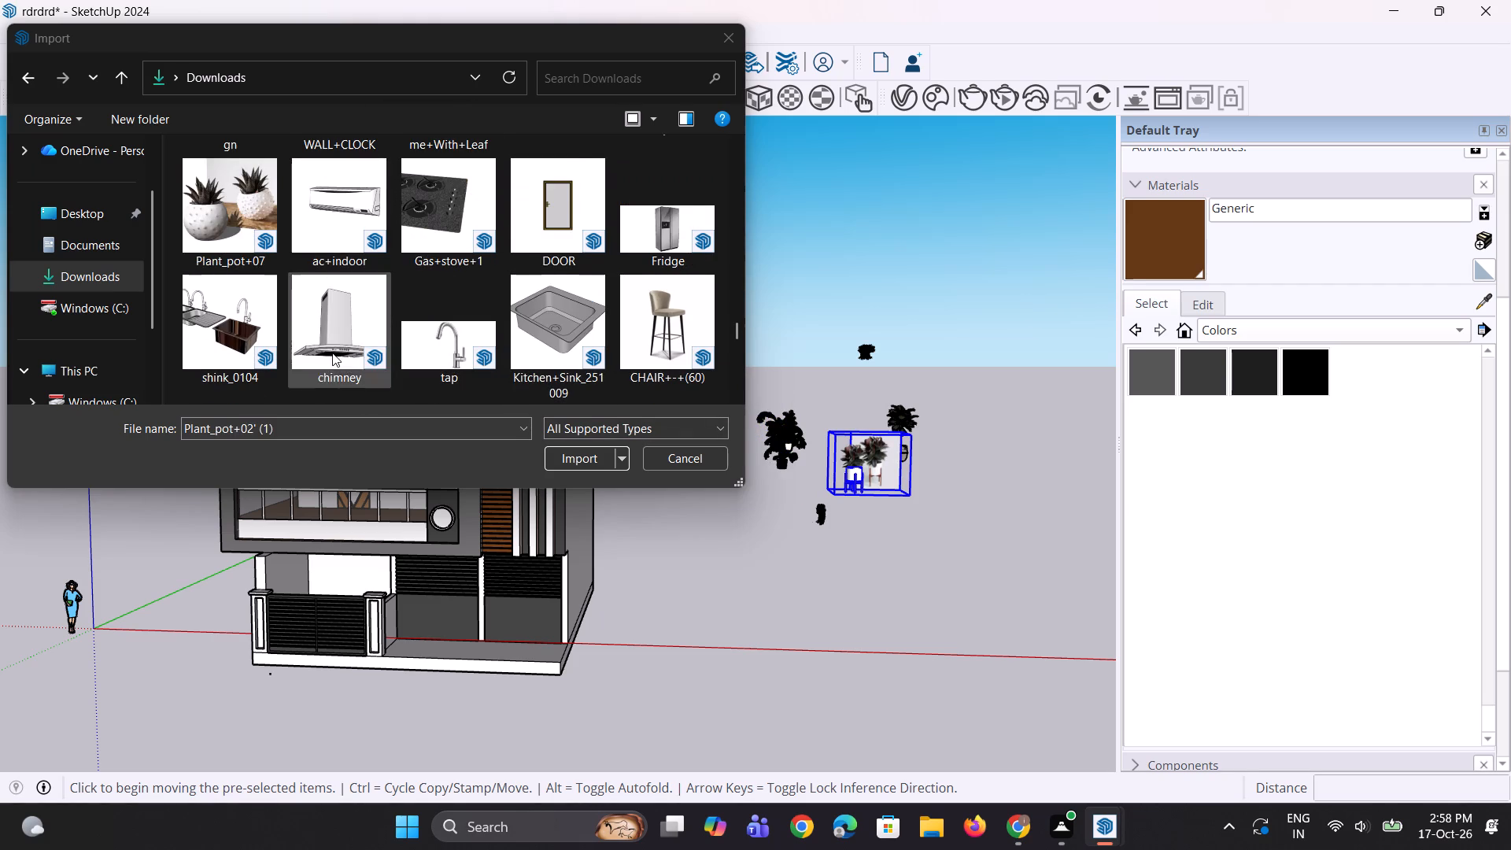
scroll(334, 354, down, 8)
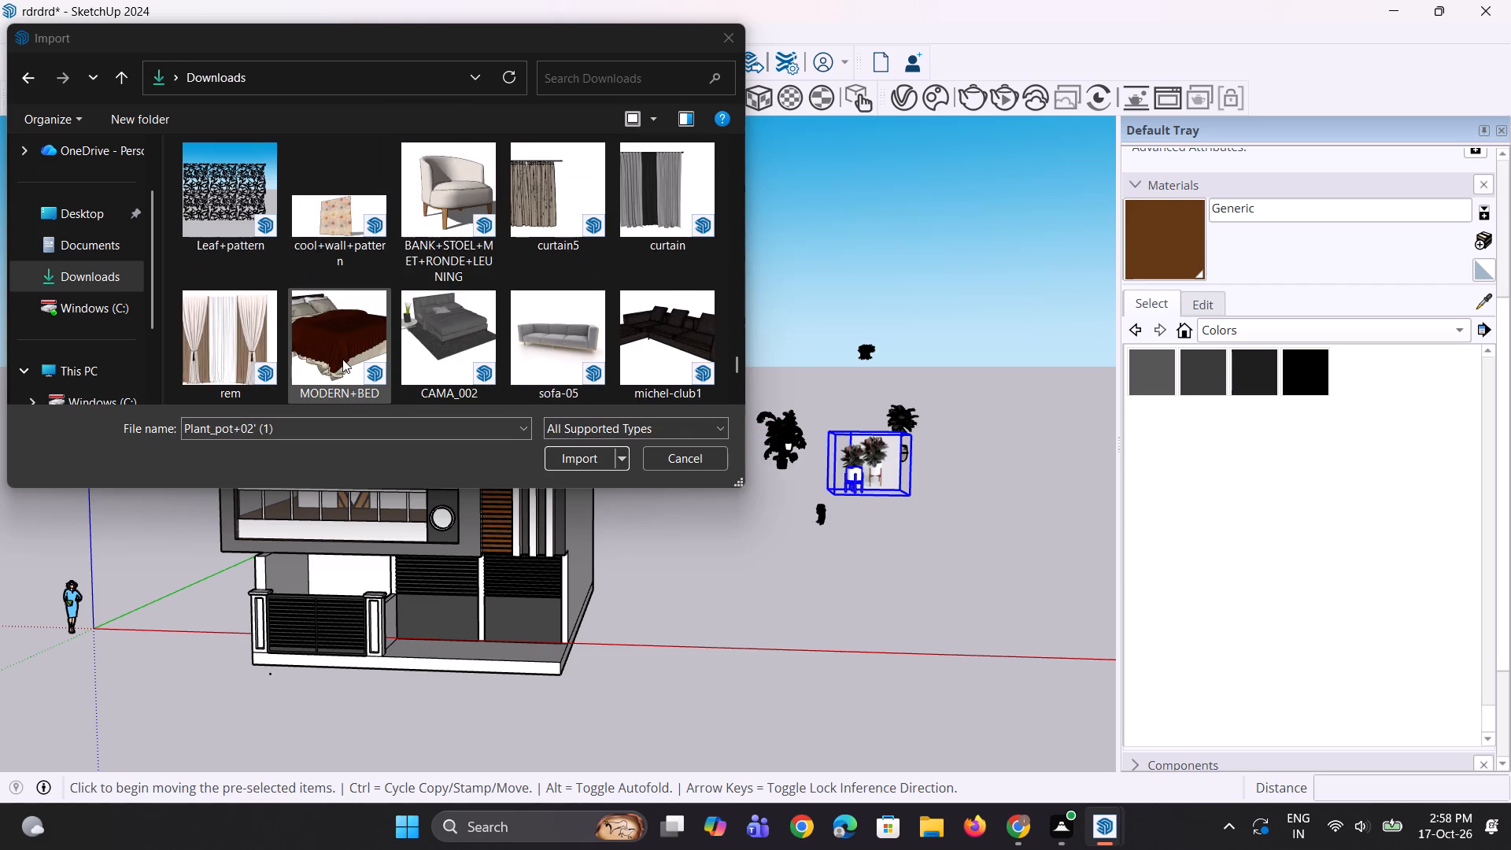
scroll(342, 359, down, 6)
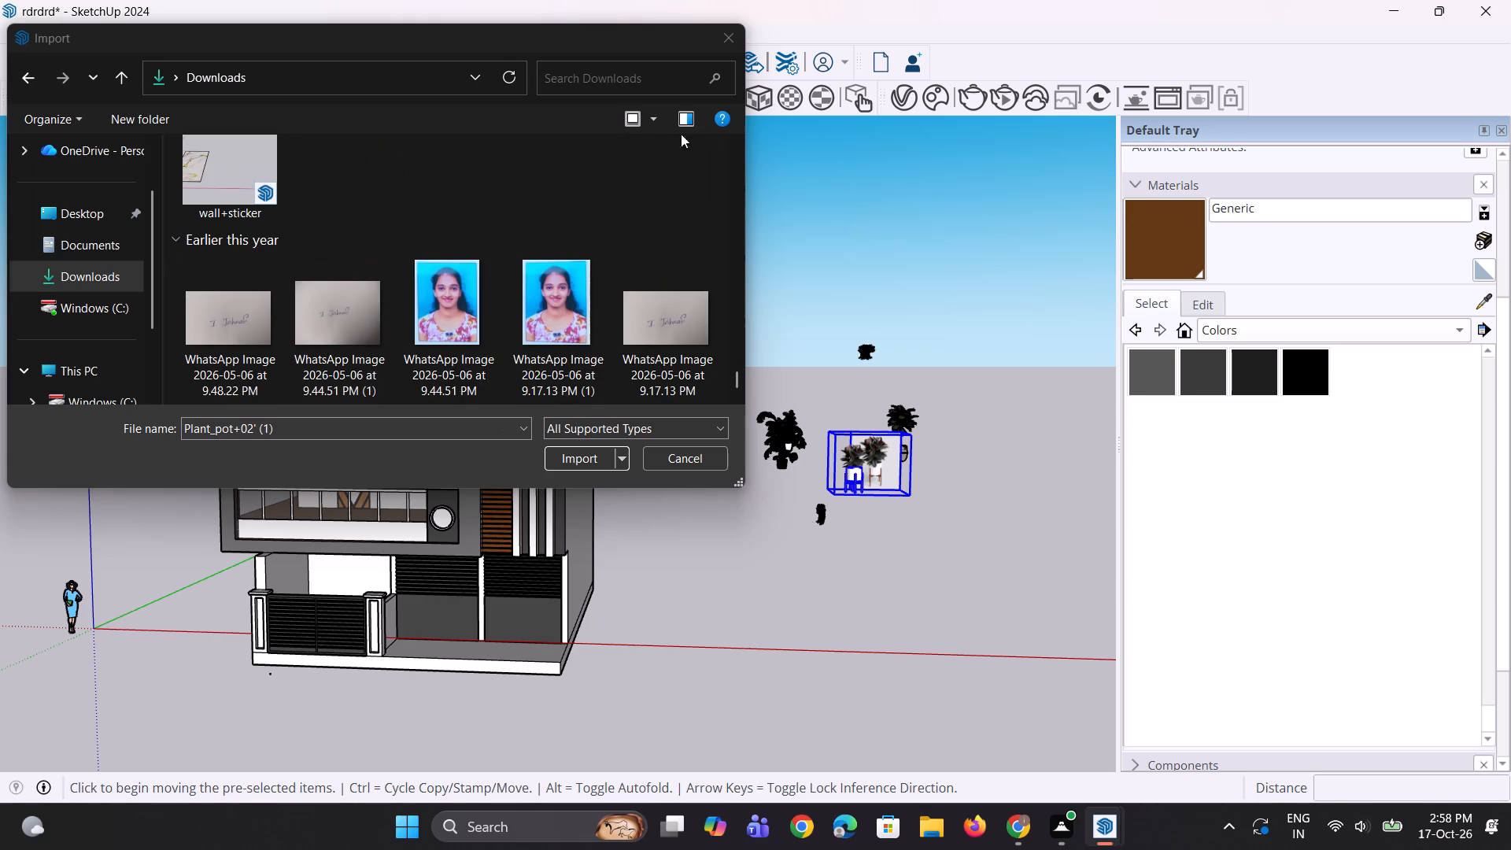
click(730, 31)
Move the small trailing Plant+2 from the far end of the plant group to the ground near the house's side wall.
scroll(428, 435, down, 4)
scroll(449, 457, up, 1)
middle_drag(458, 458, 484, 465)
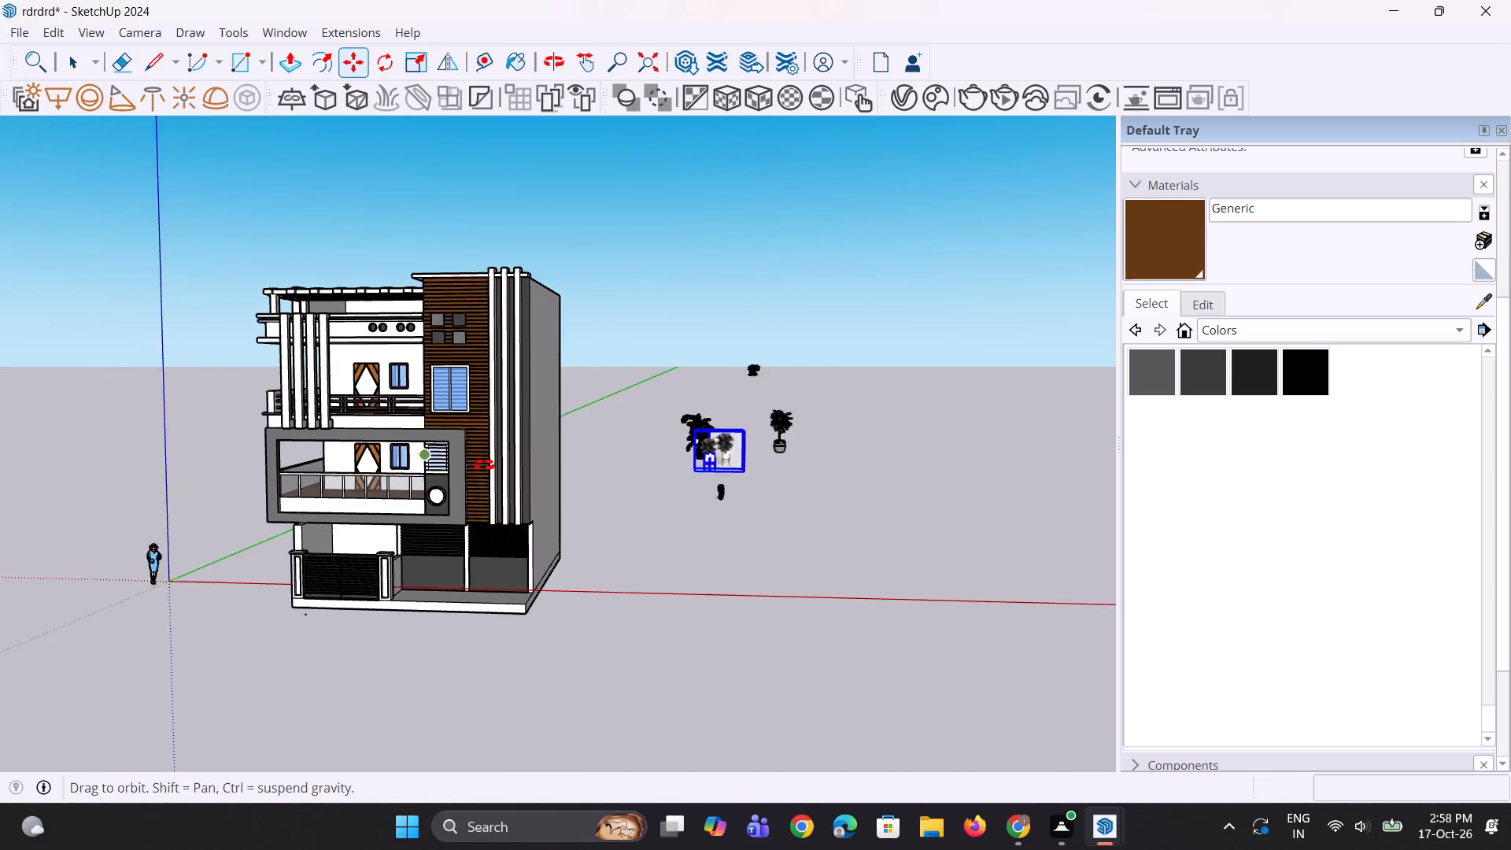
middle_drag(484, 465, 497, 471)
scroll(596, 512, up, 3)
key(space)
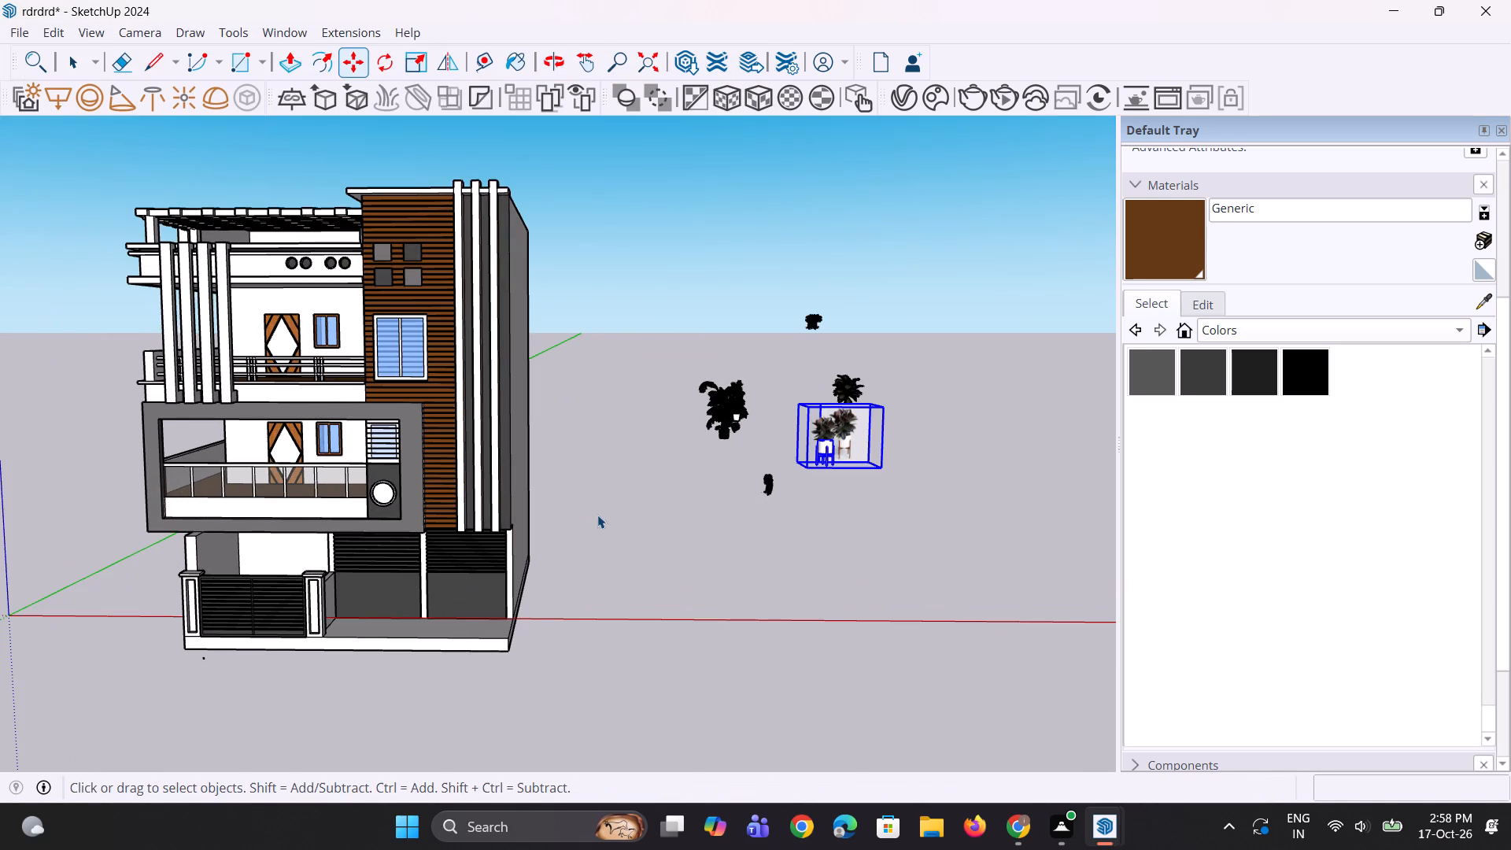
key(space)
click(597, 515)
scroll(741, 347, up, 1)
click(814, 323)
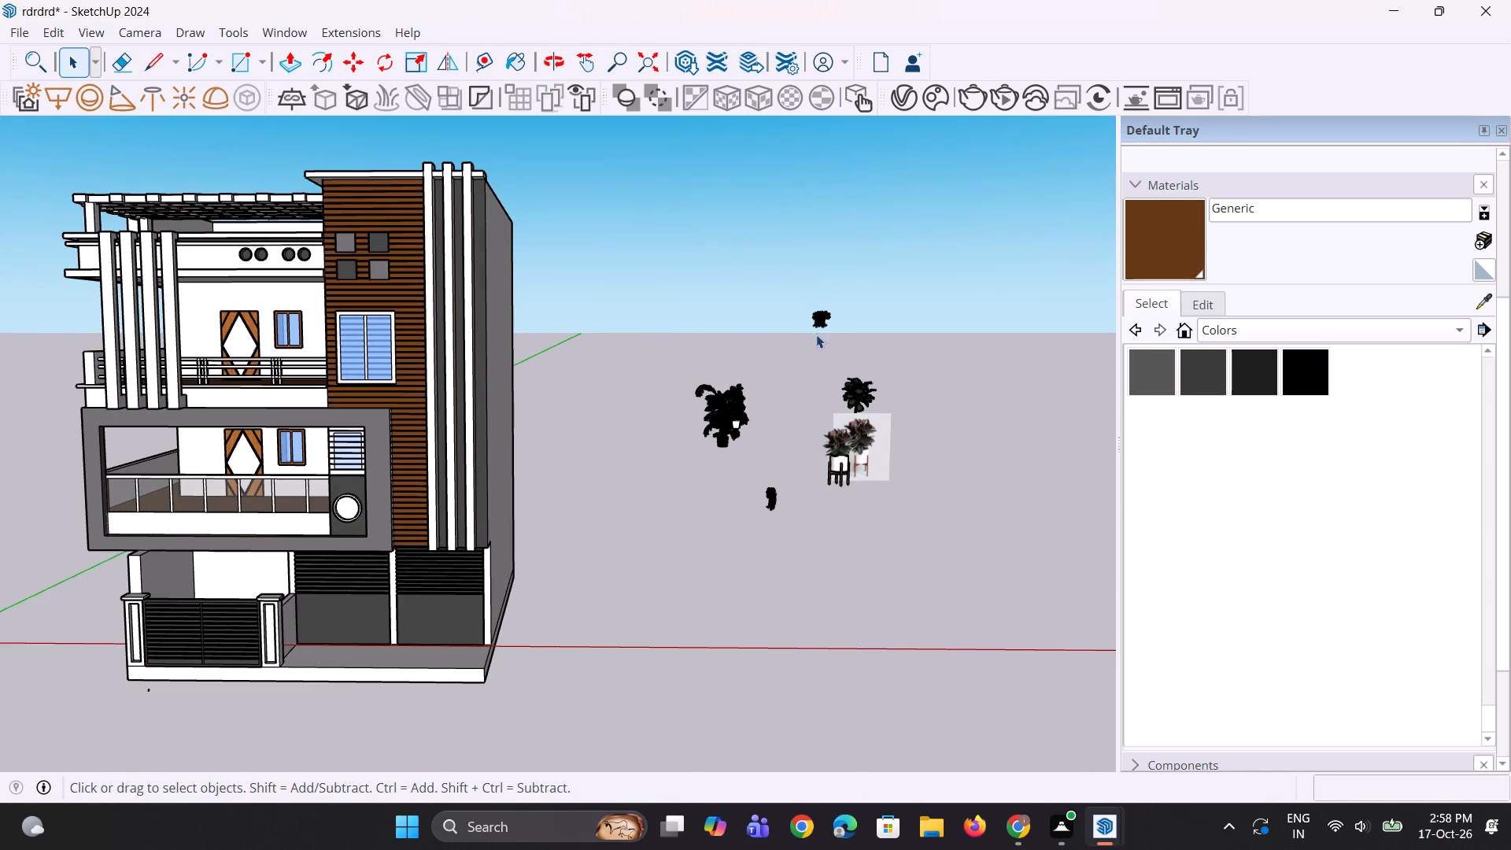
scroll(825, 321, up, 2)
click(825, 321)
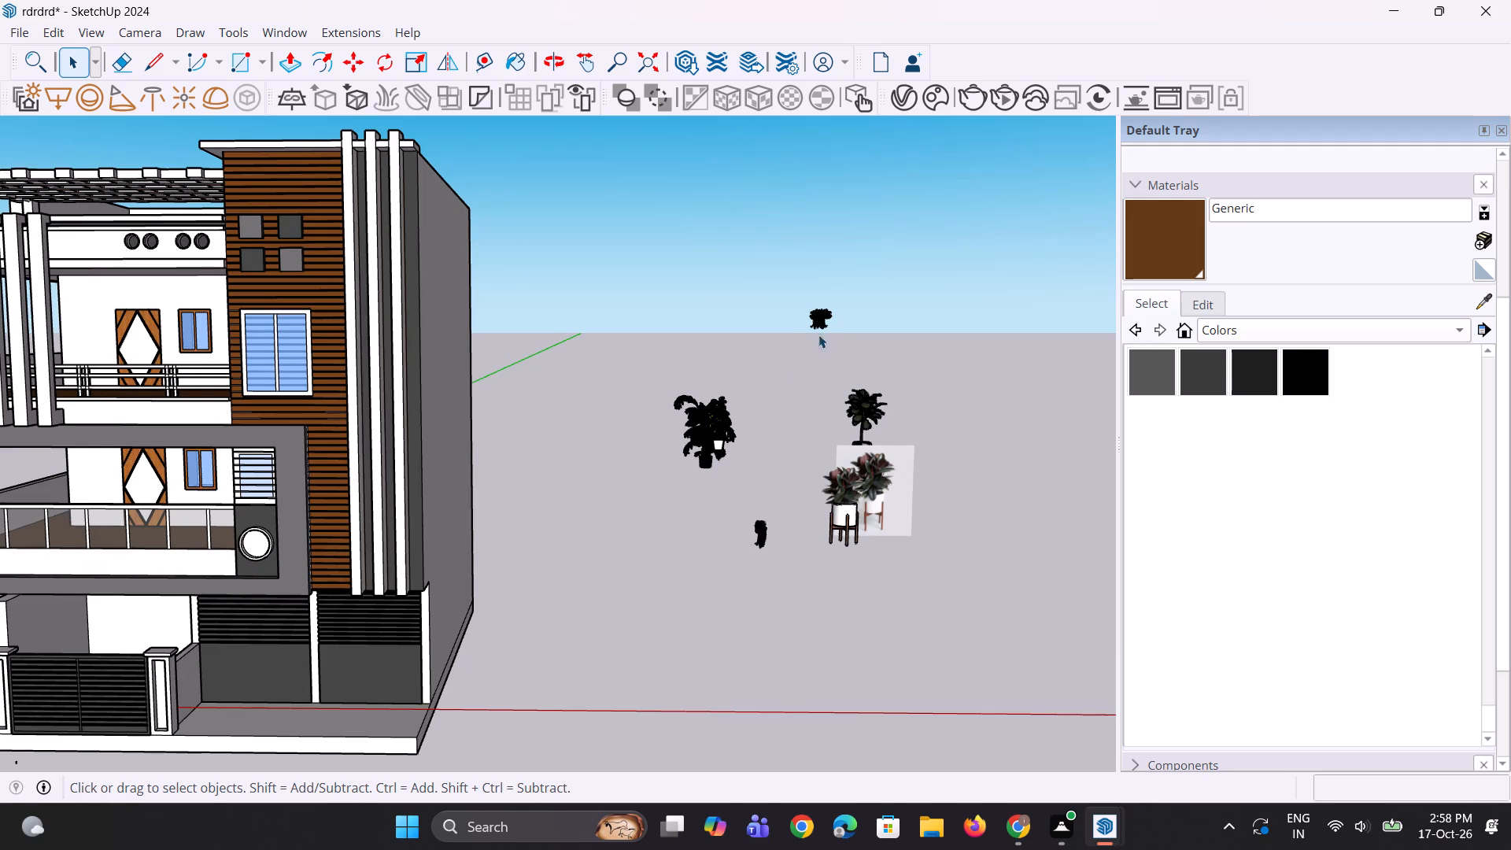
scroll(824, 317, up, 1)
click(826, 311)
key(m)
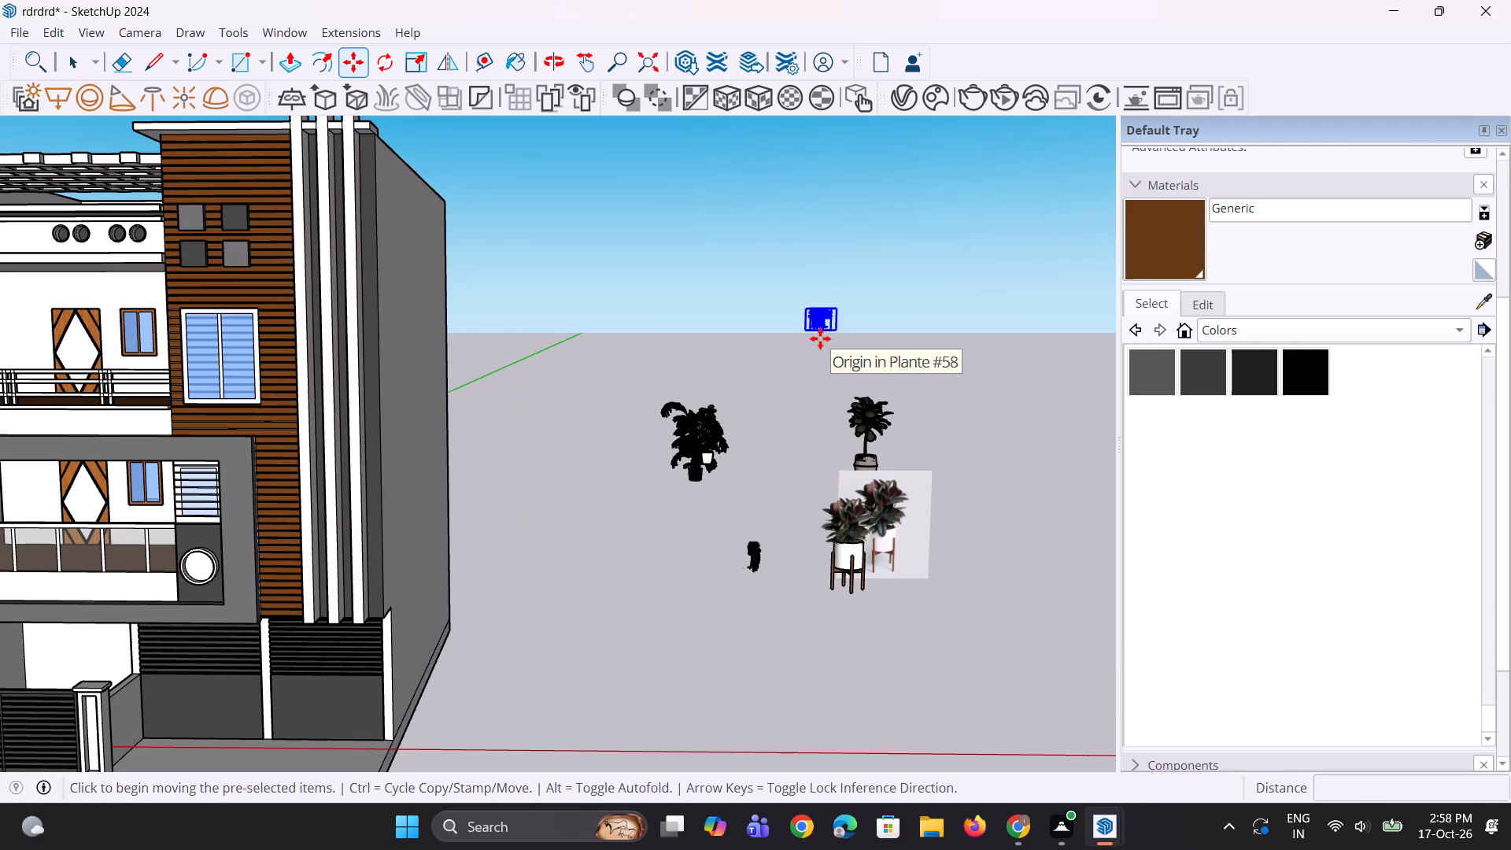
click(831, 337)
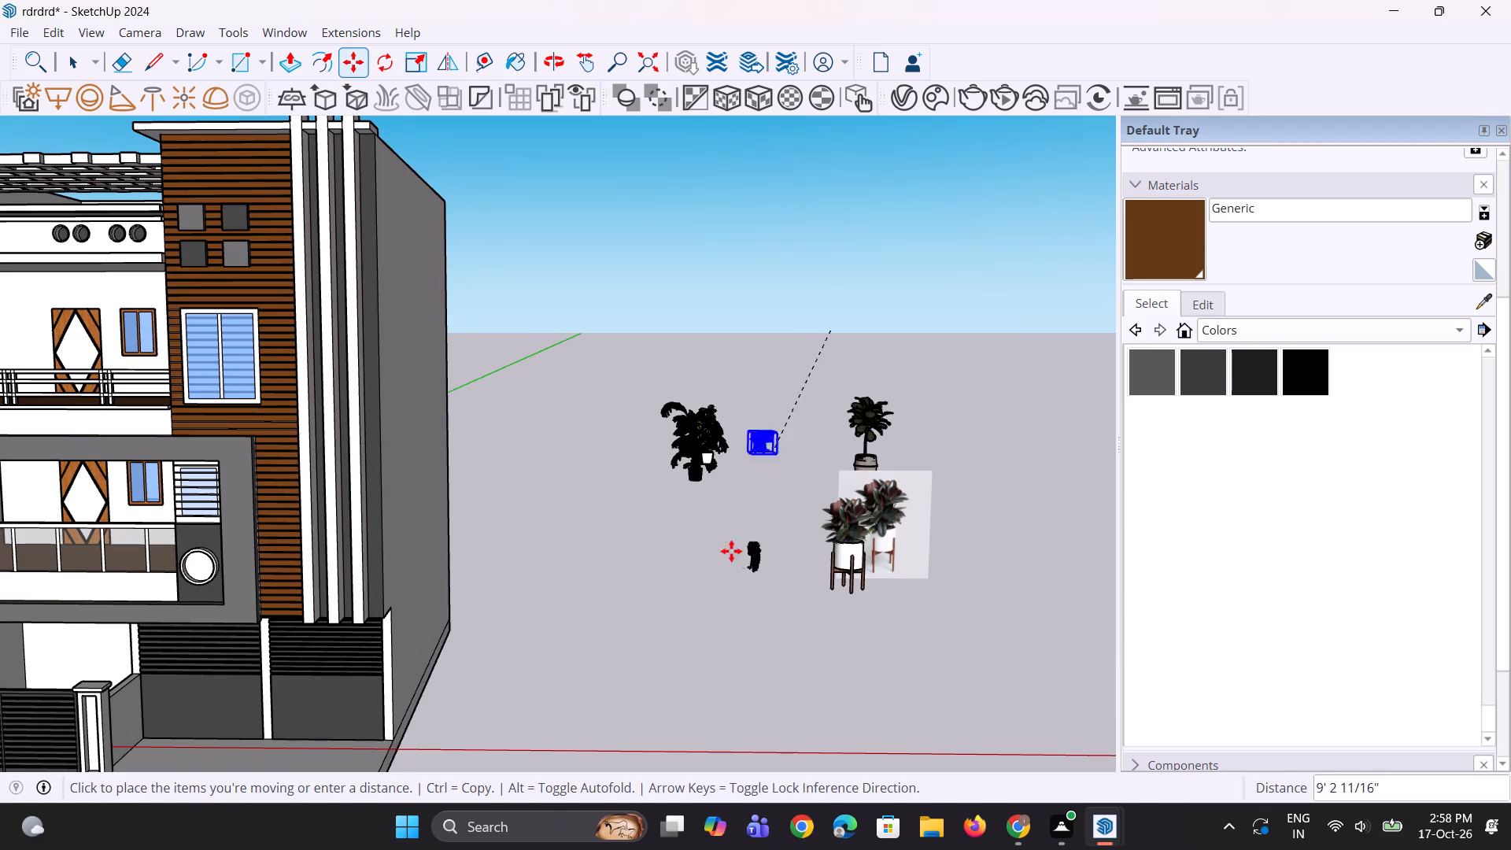
click(544, 650)
Move the Flora+17 palm away from the other potted plant, next to the trailing plant near the house's side wall.
scroll(689, 505, up, 4)
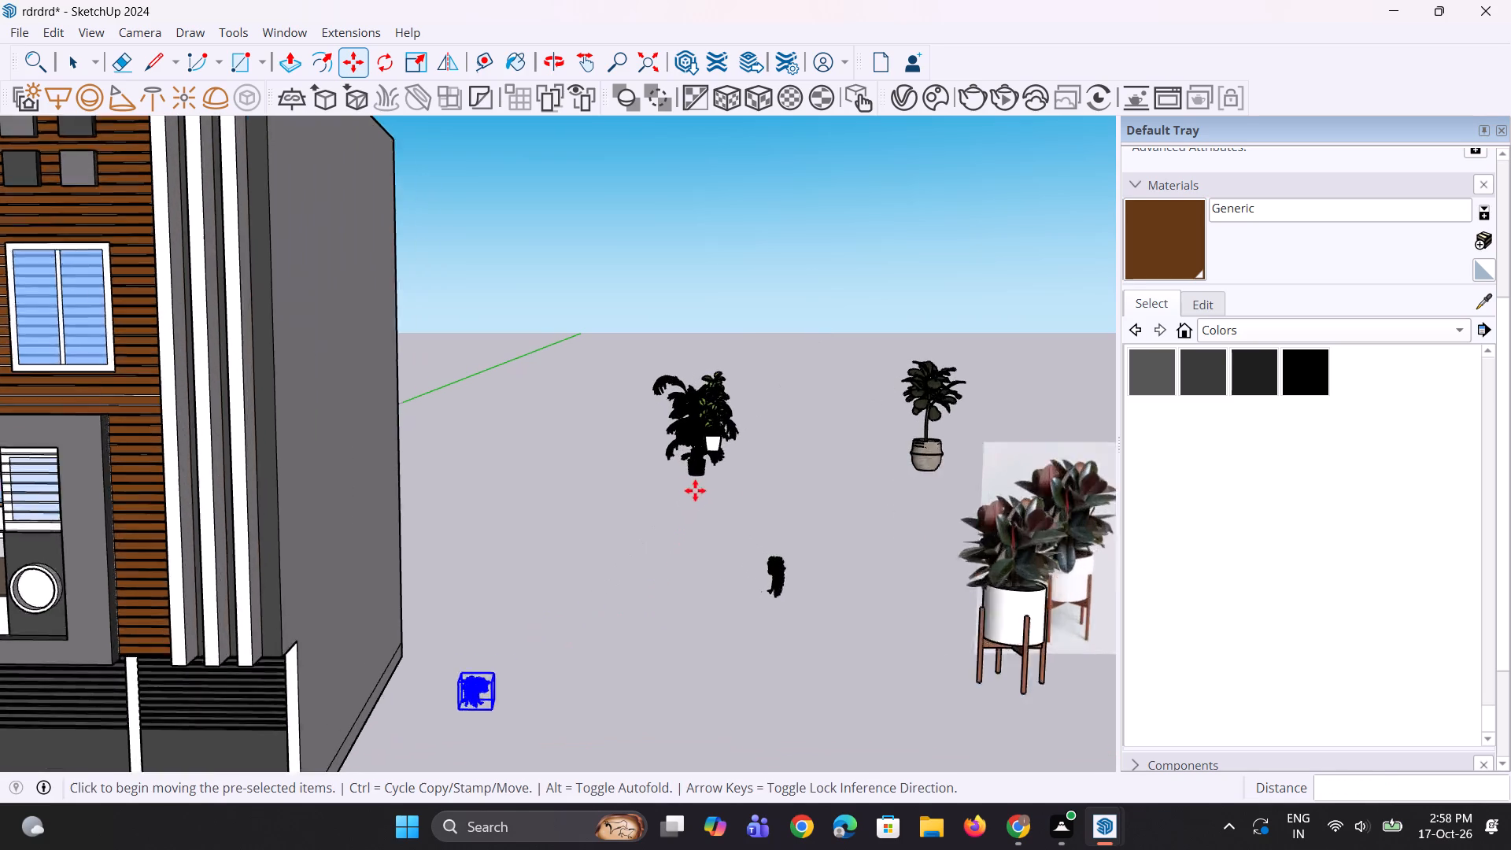
scroll(695, 490, up, 1)
key(space)
click(702, 451)
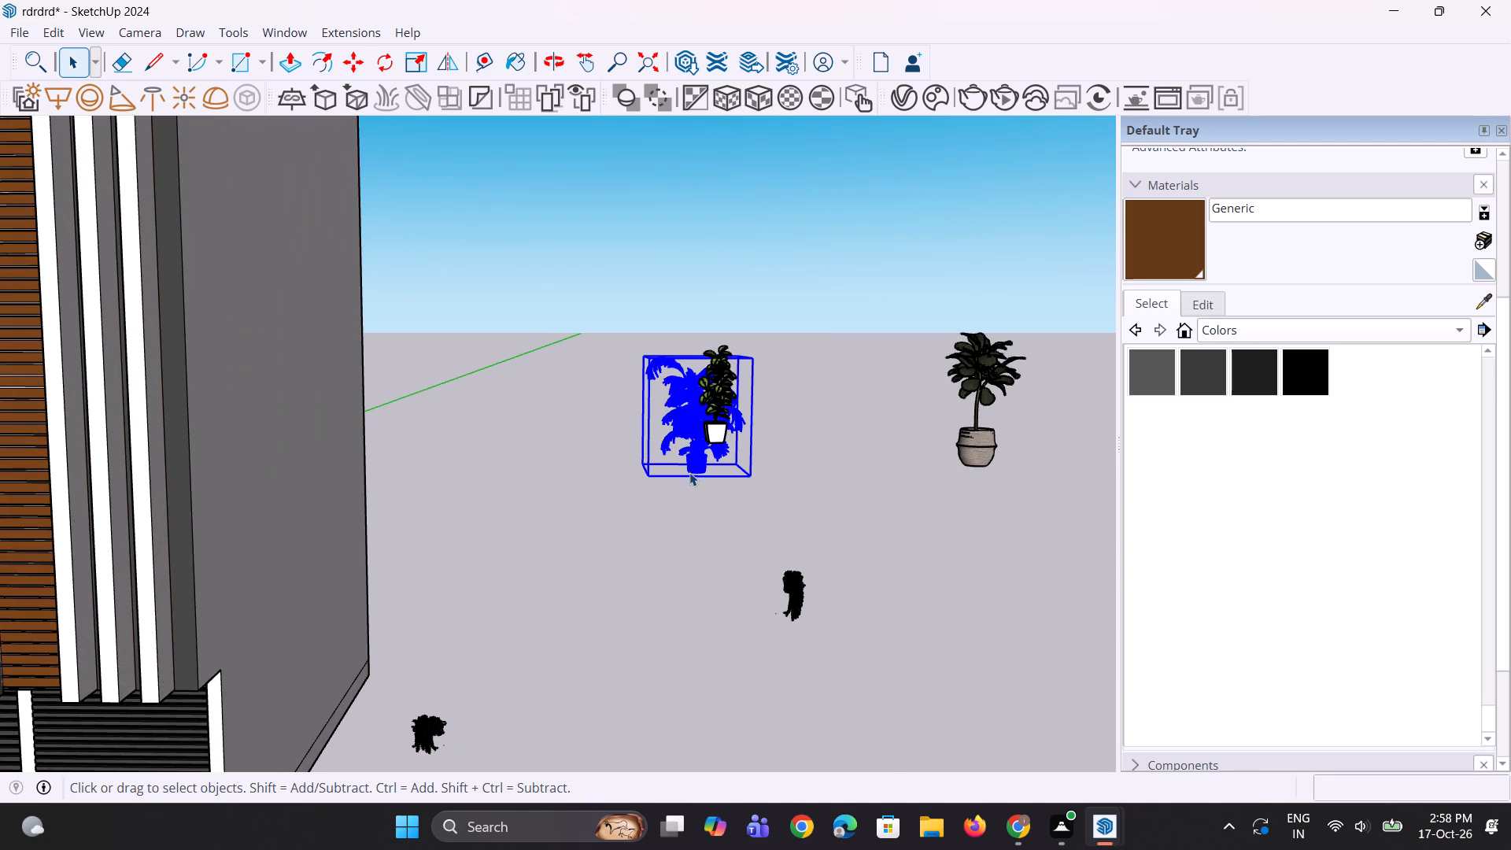
key(m)
click(685, 485)
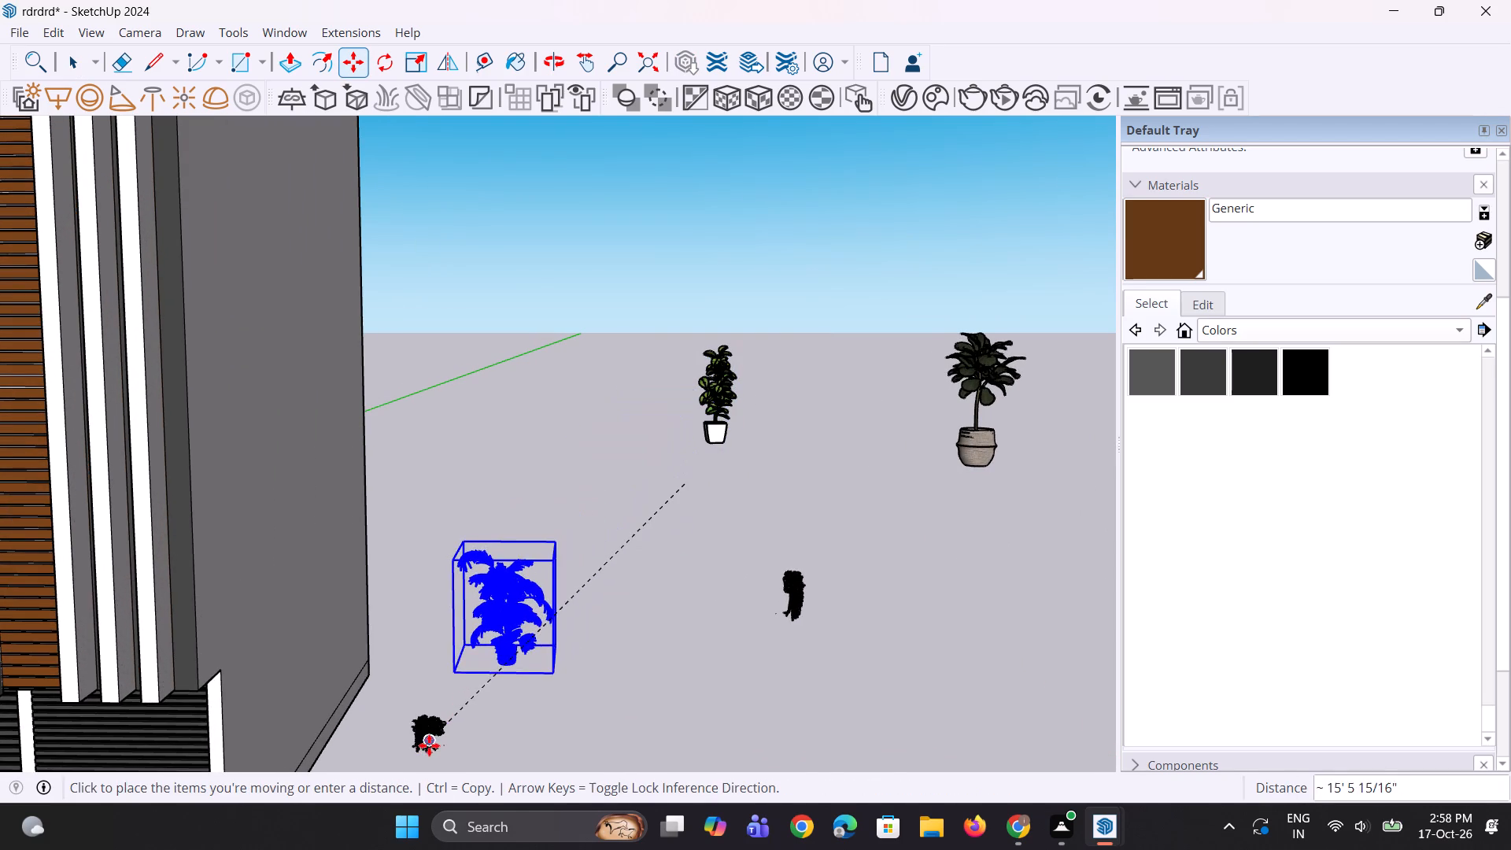
click(424, 751)
key(space)
key(space)
Move the leafy plant in the white pot next to the palm near the house's side wall.
click(724, 428)
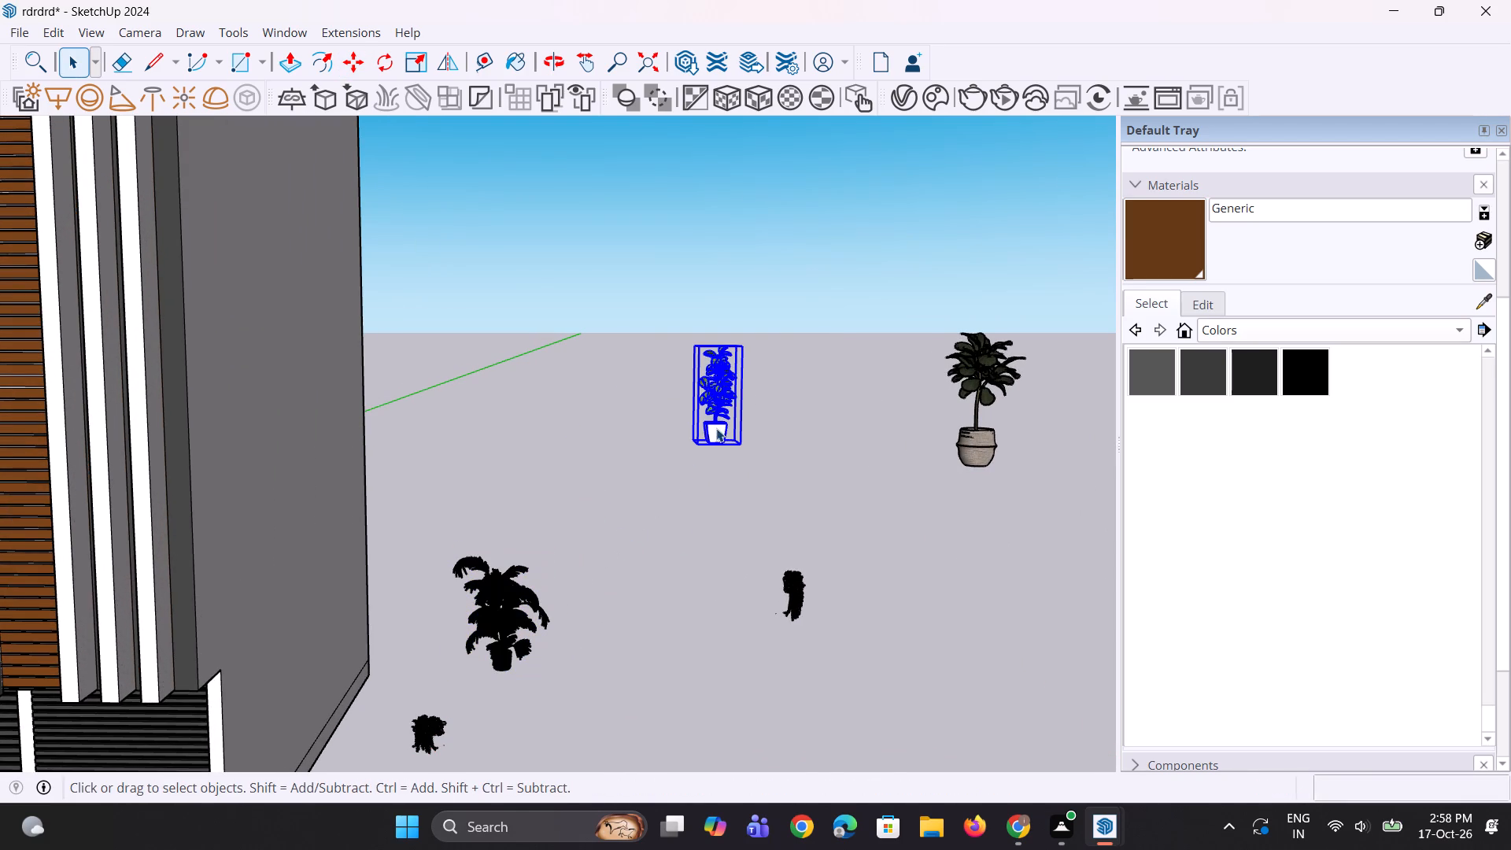
key(m)
click(743, 446)
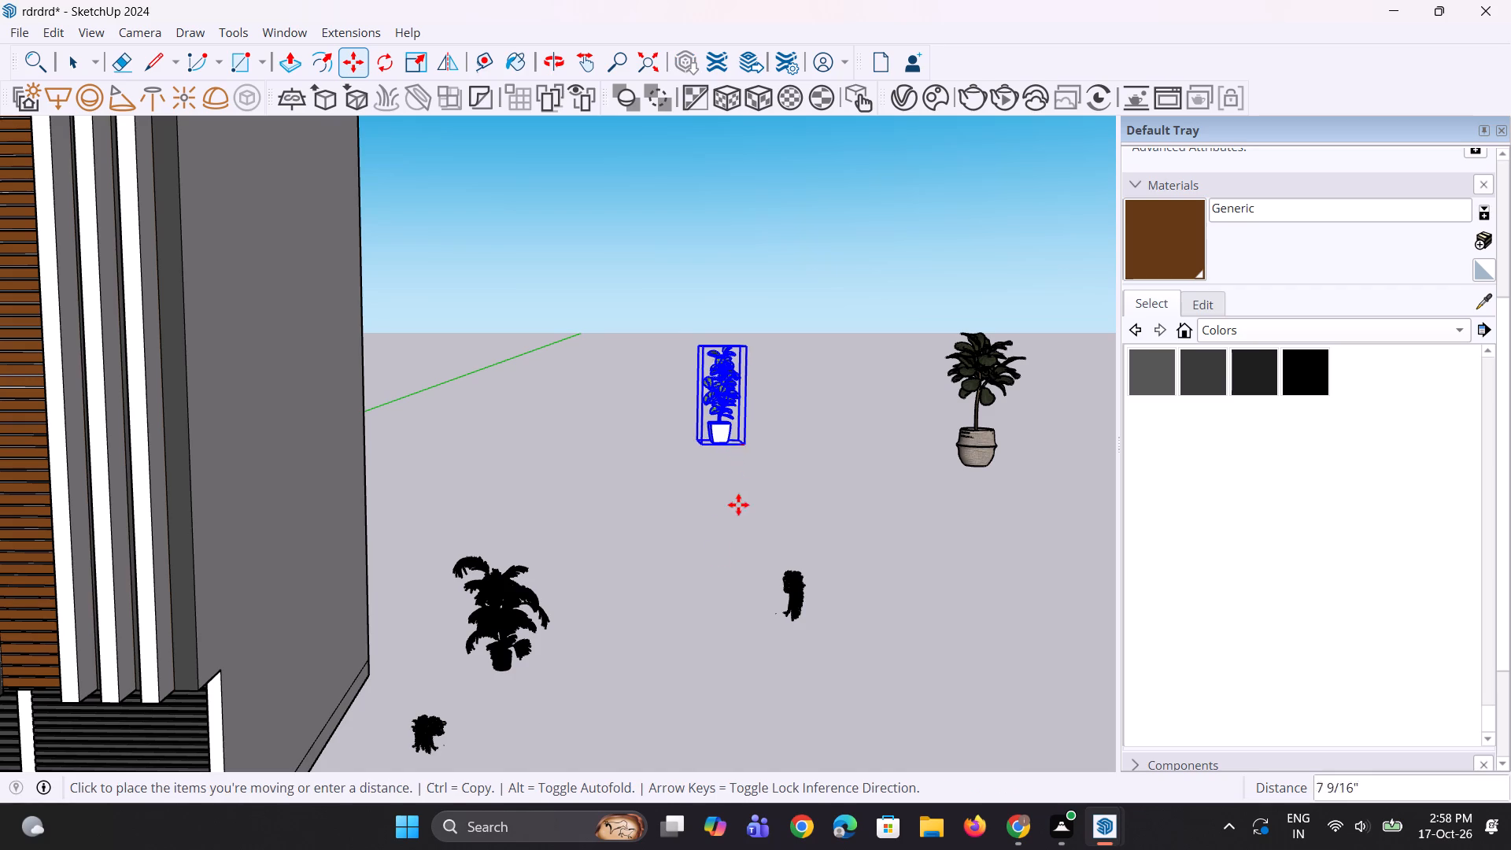
click(566, 737)
key(space)
key(space)
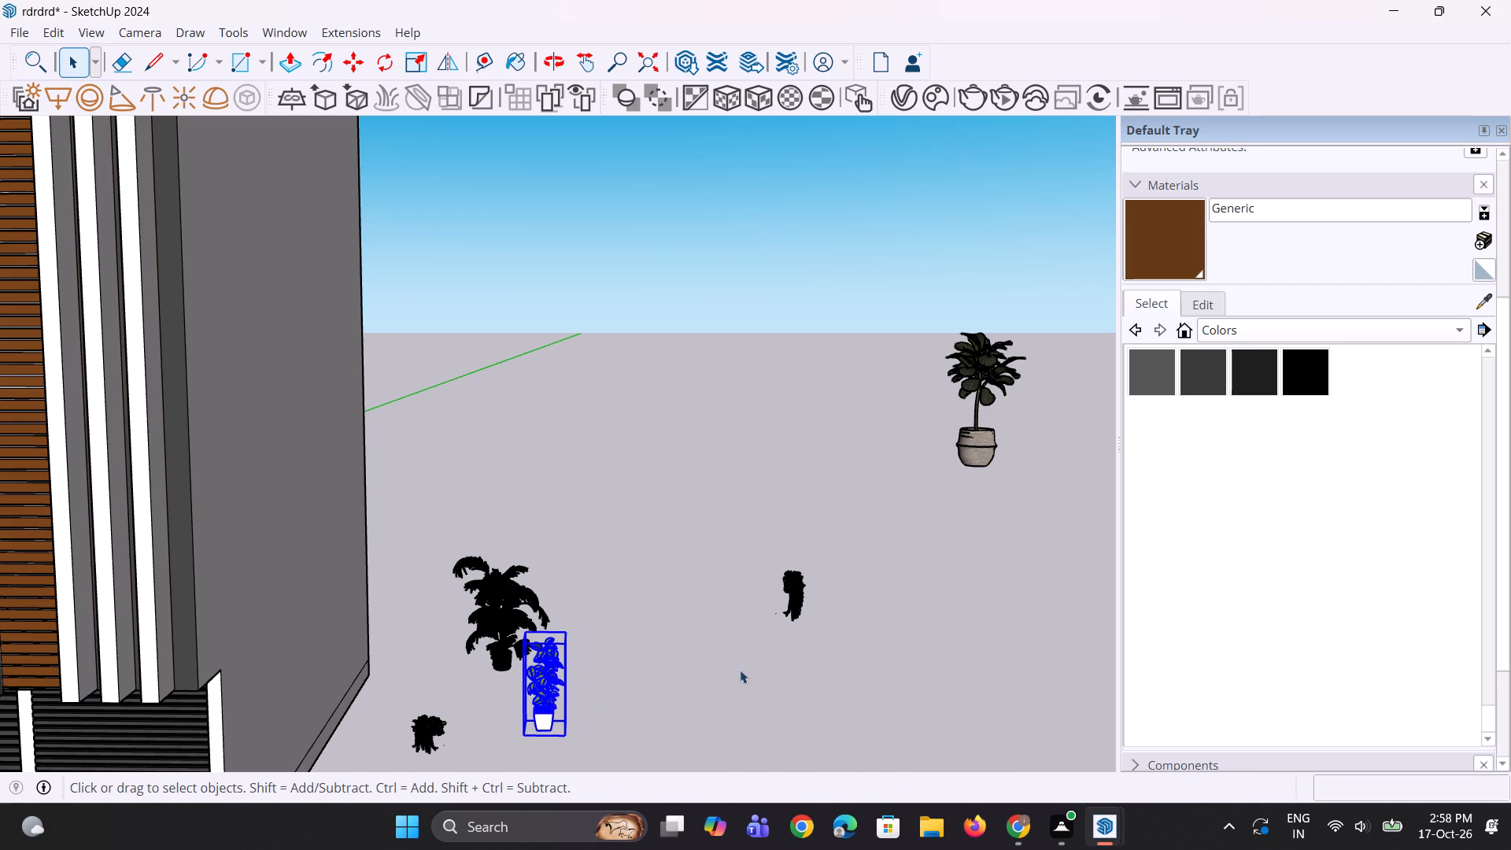
Move the remaining small trailing plant beside the other trailing plant near the house's side wall.
click(805, 603)
key(m)
click(794, 607)
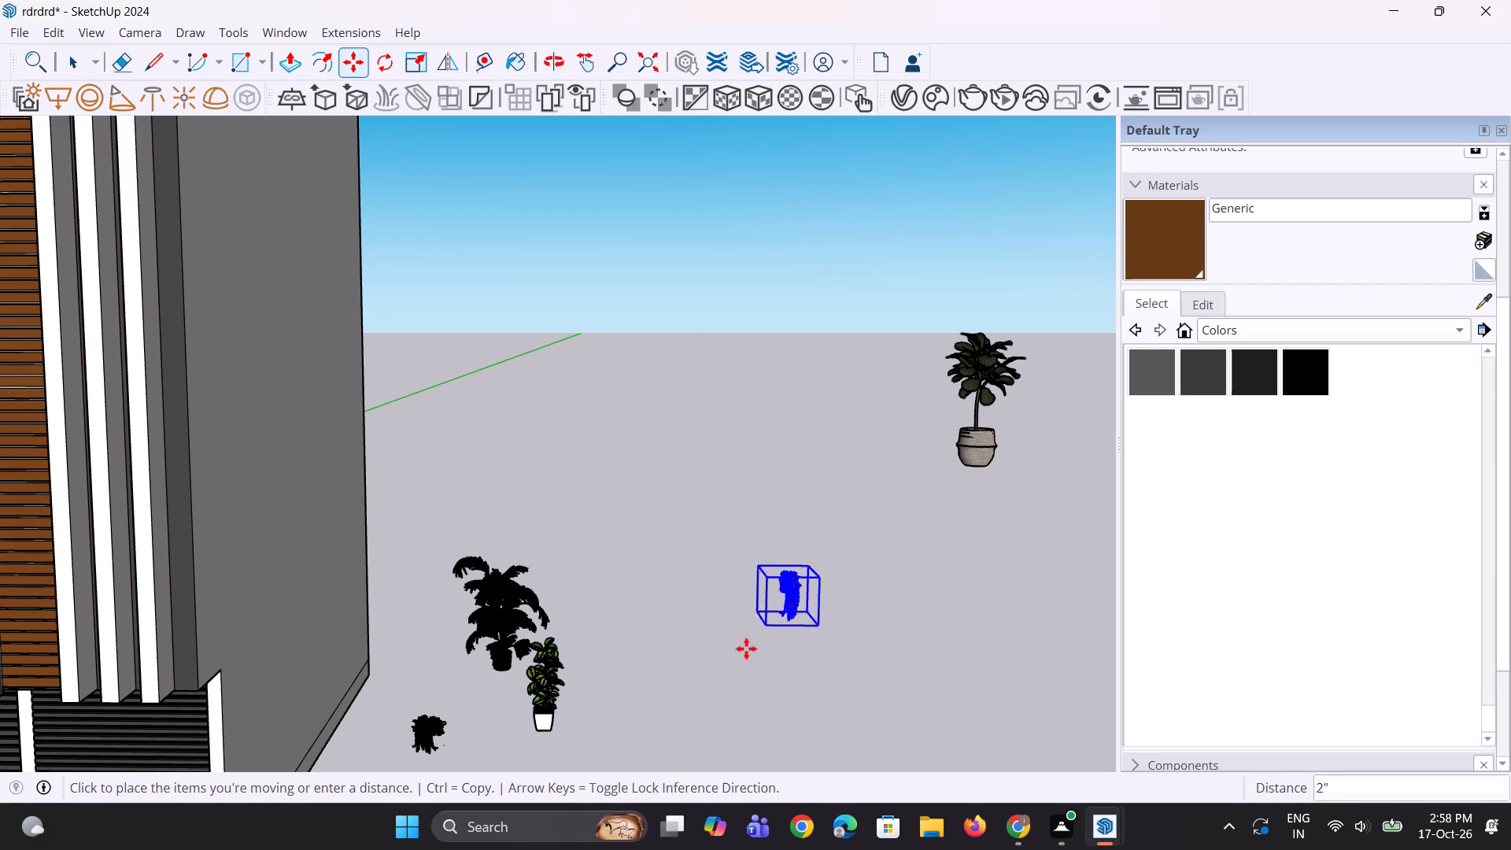
click(467, 752)
key(space)
key(space)
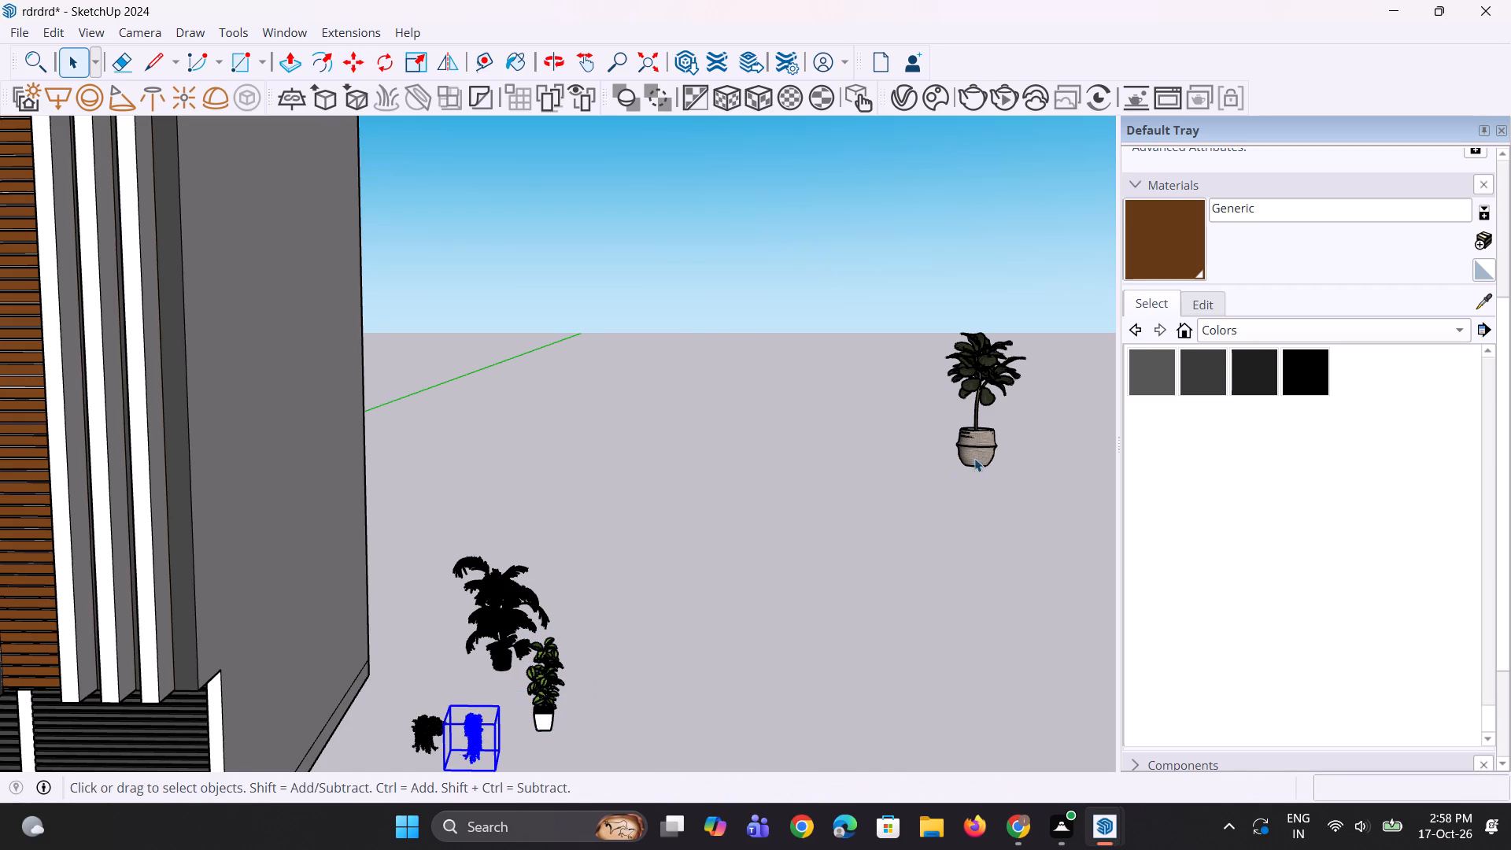
Move the tree-like plant in the woven basket pot about 20' to sit beside the white-potted plant.
click(986, 452)
scroll(799, 428, down, 8)
scroll(878, 432, up, 2)
key(m)
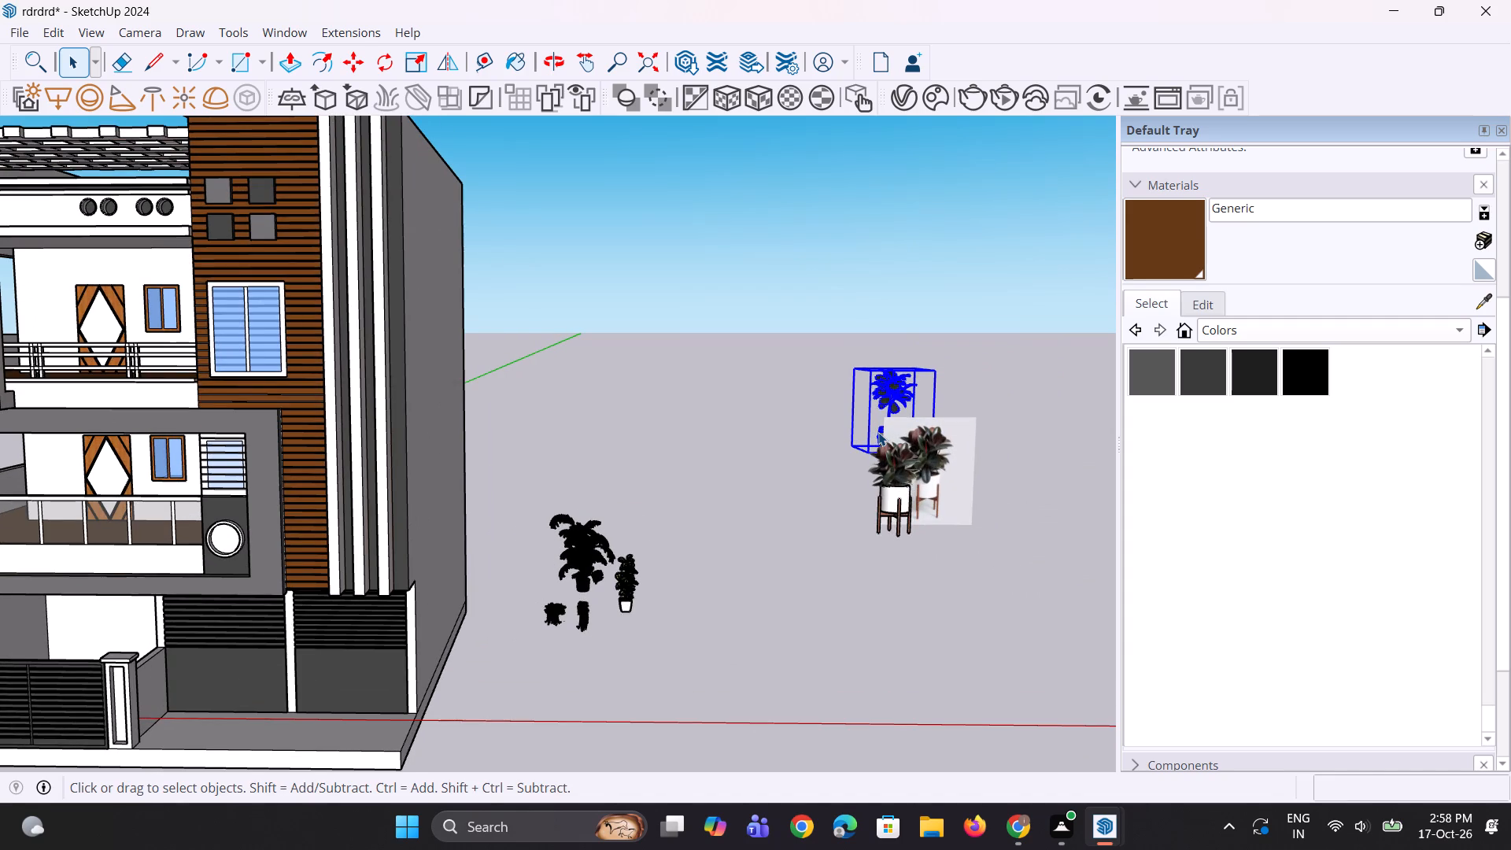
click(866, 462)
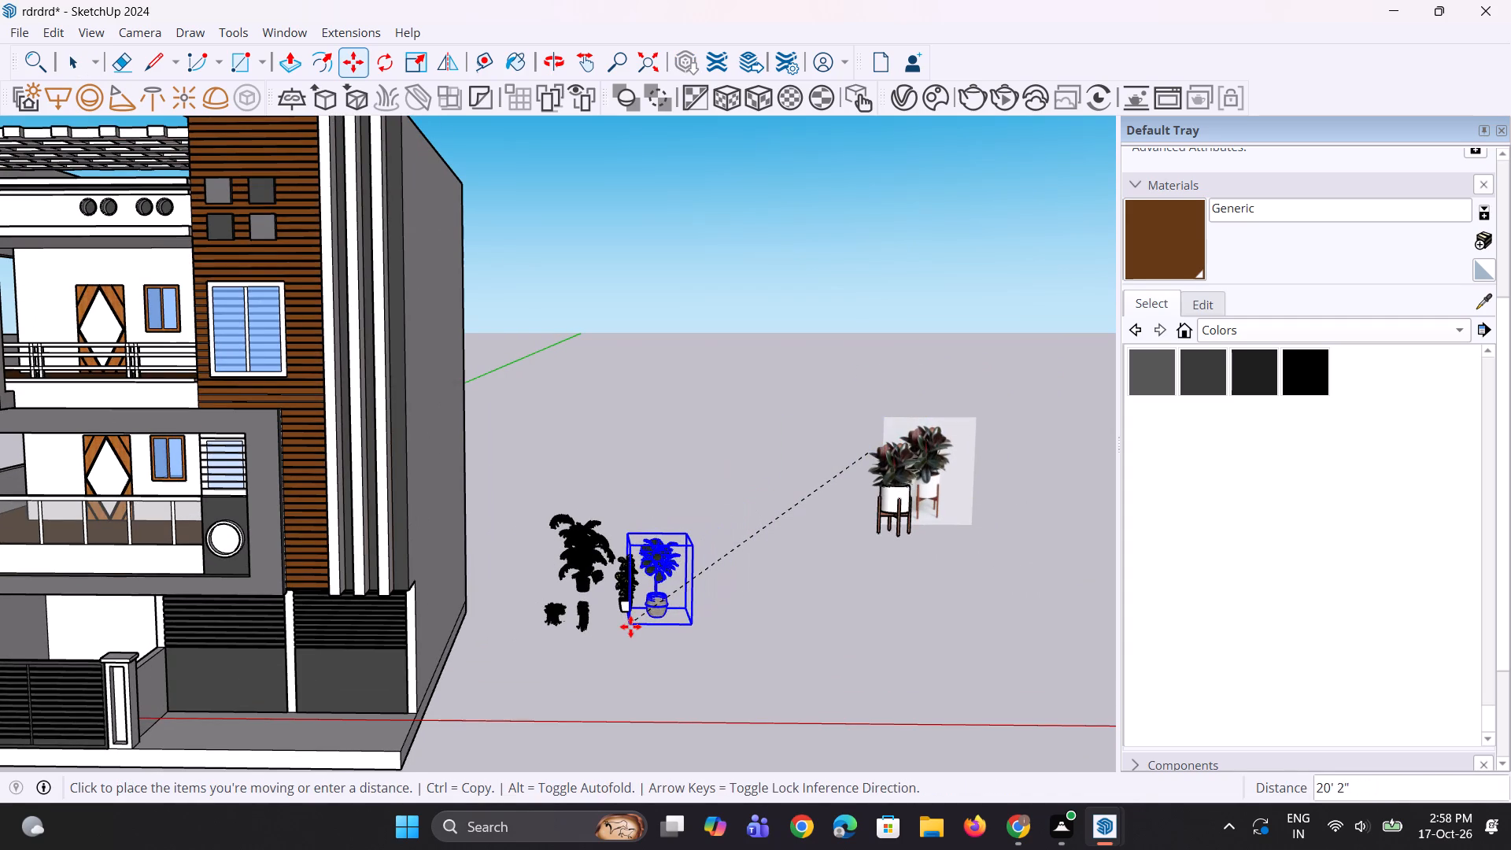
click(642, 625)
key(space)
key(space)
Explode the imported stand-mounted plant component and delete the flat reference picture behind it.
click(796, 558)
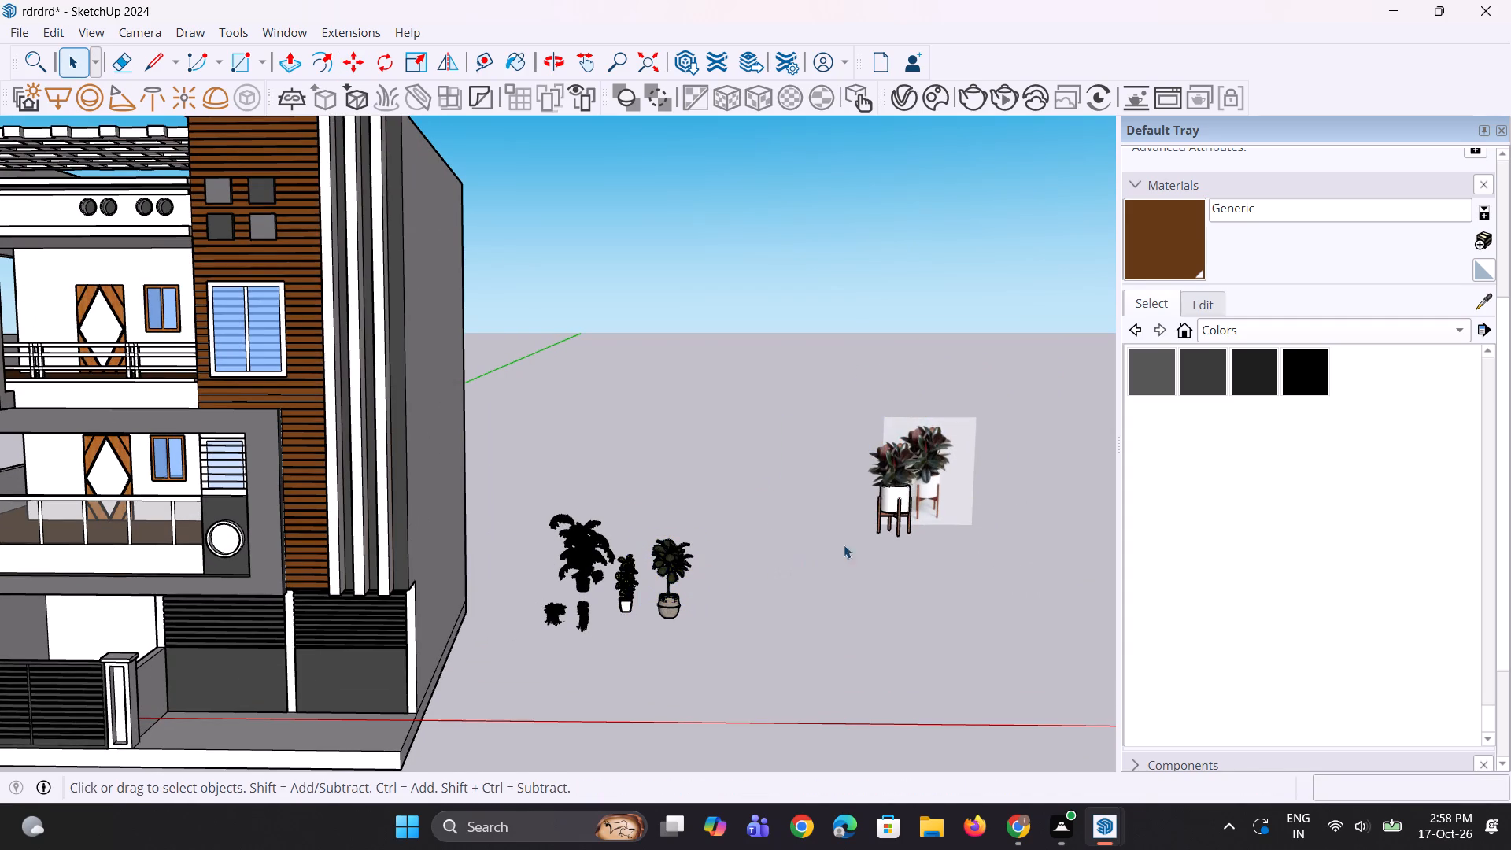
click(902, 475)
right_click(902, 475)
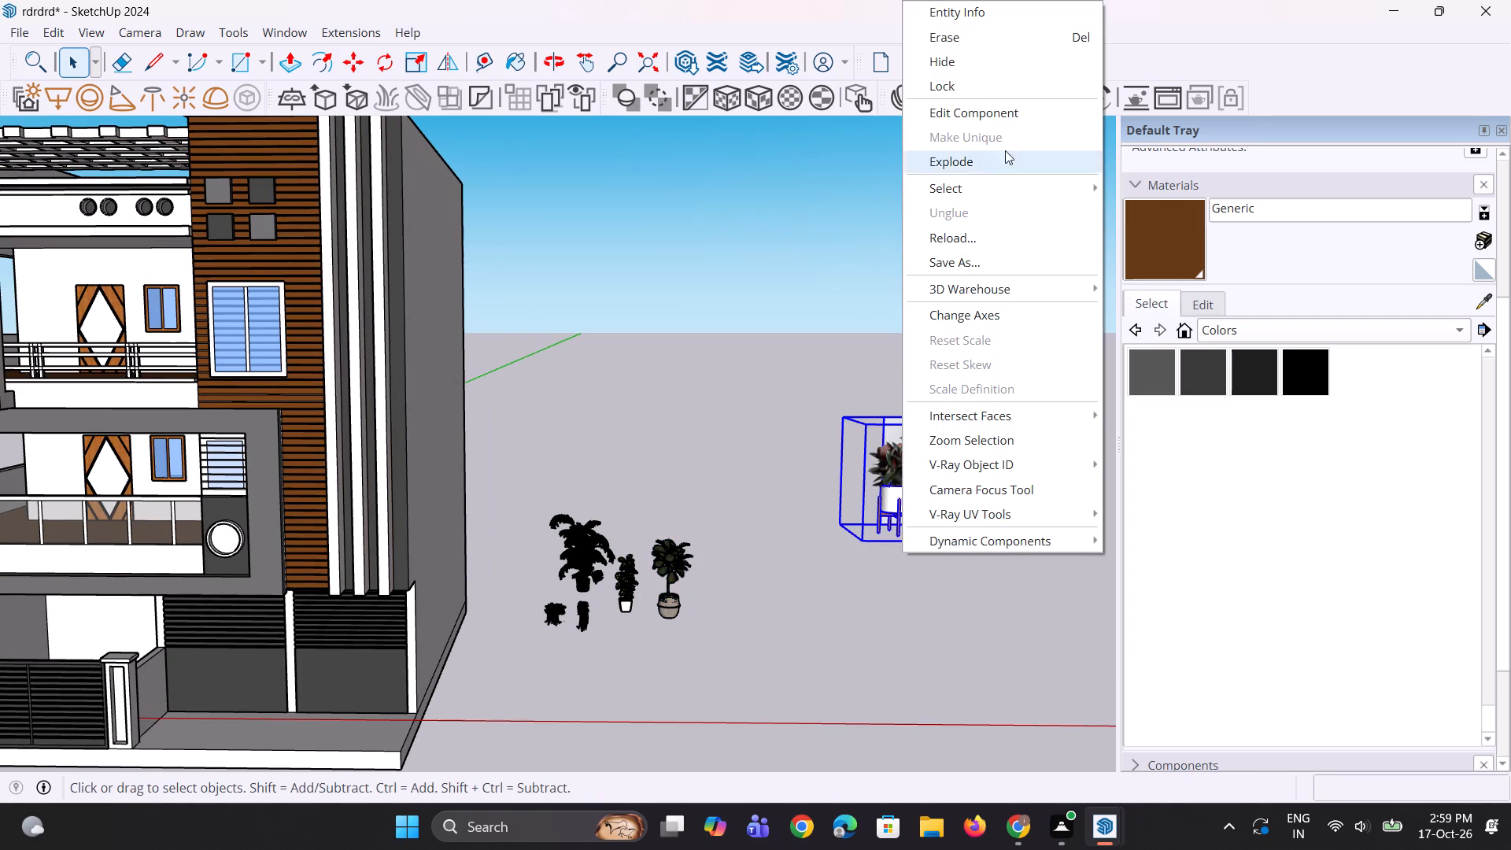
click(1003, 161)
click(978, 546)
click(966, 495)
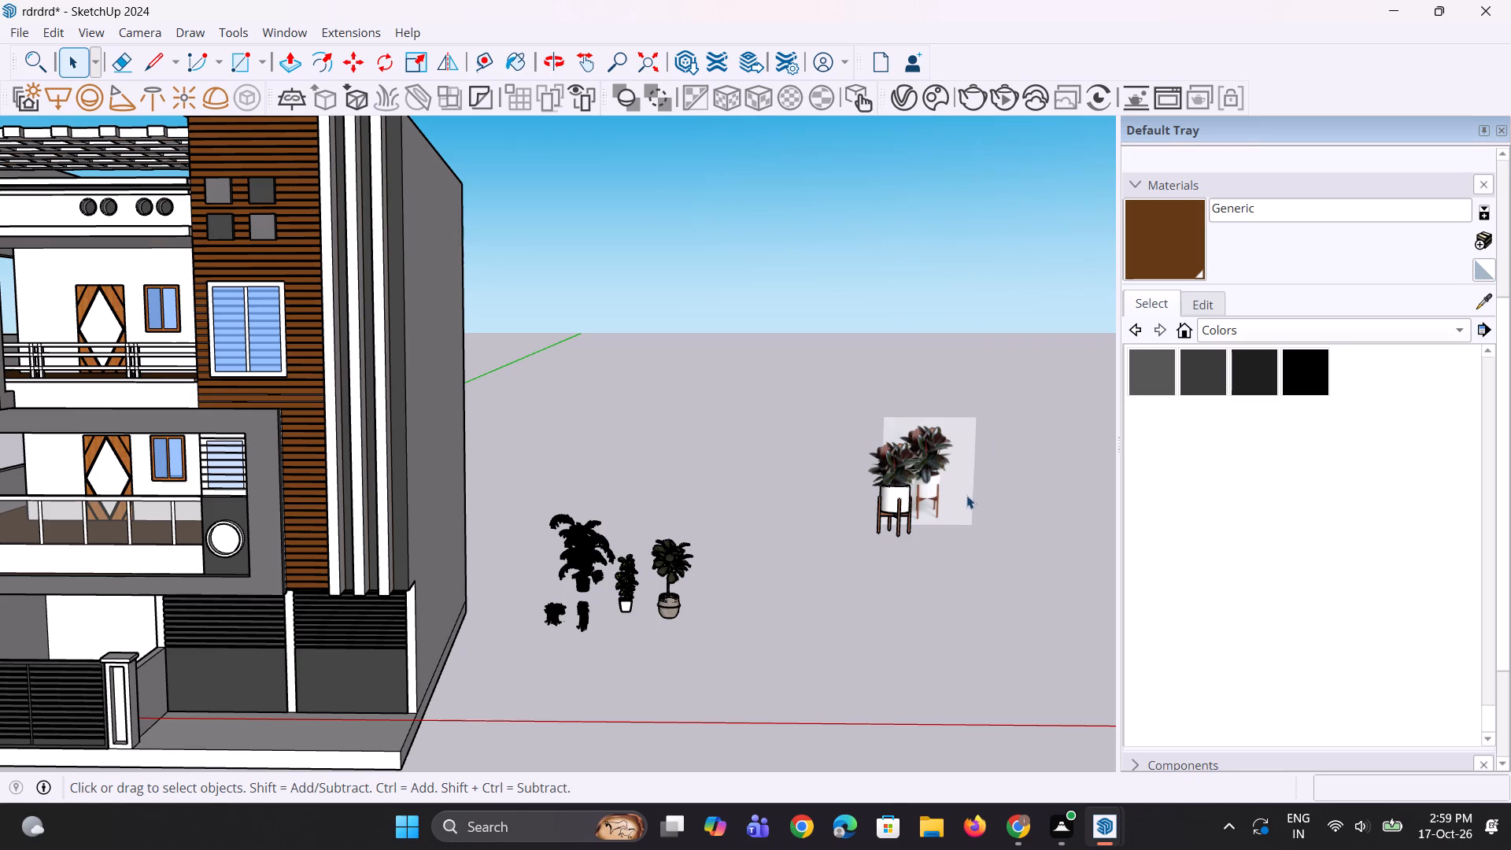
key(Delete)
Copy the stand-mounted plant from the ground into the outer end of the framed first-floor balcony.
click(895, 523)
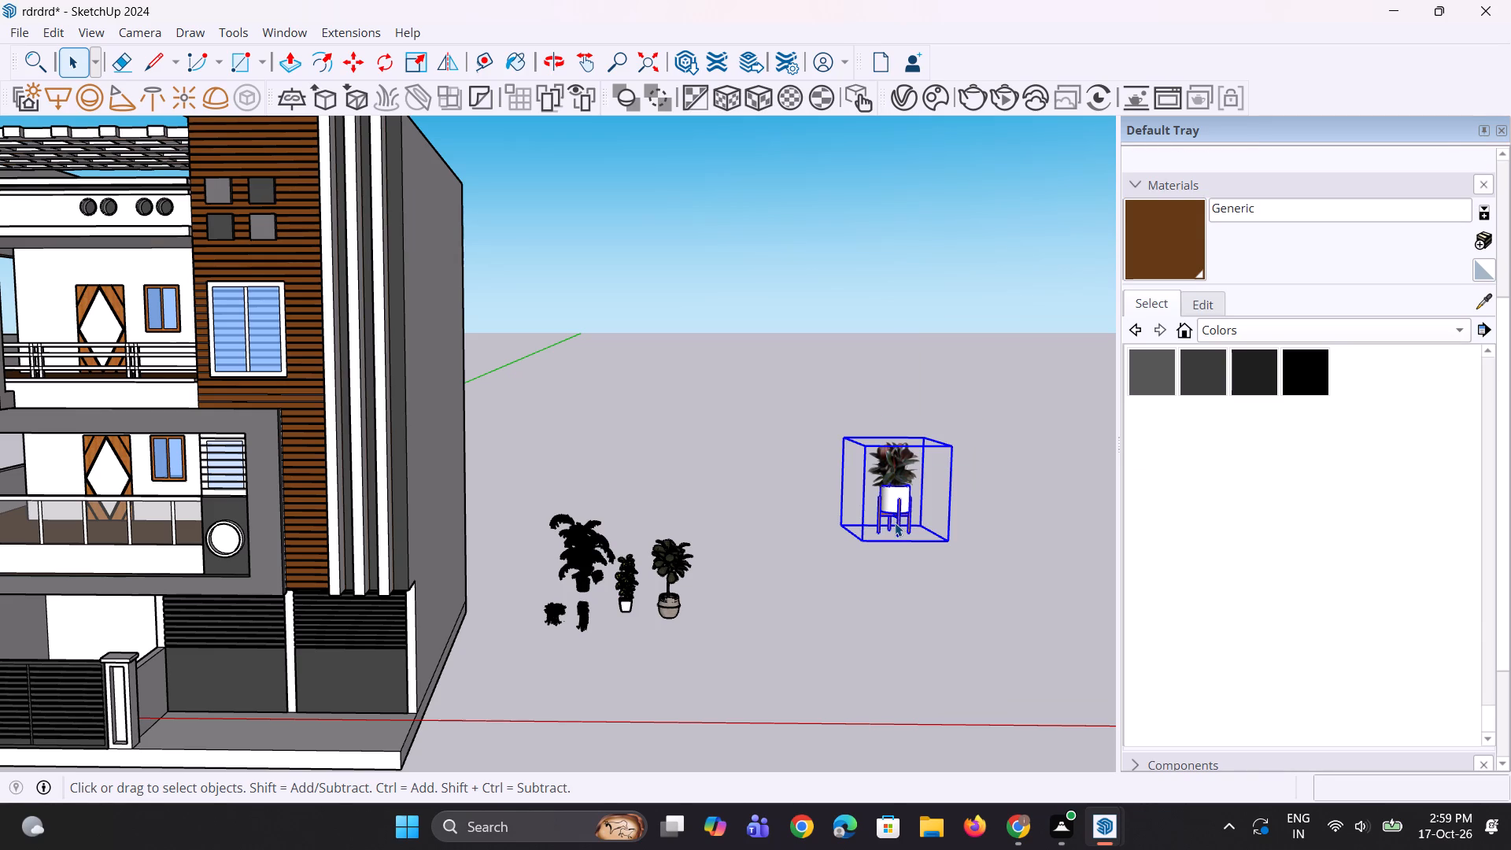
key(m)
click(881, 545)
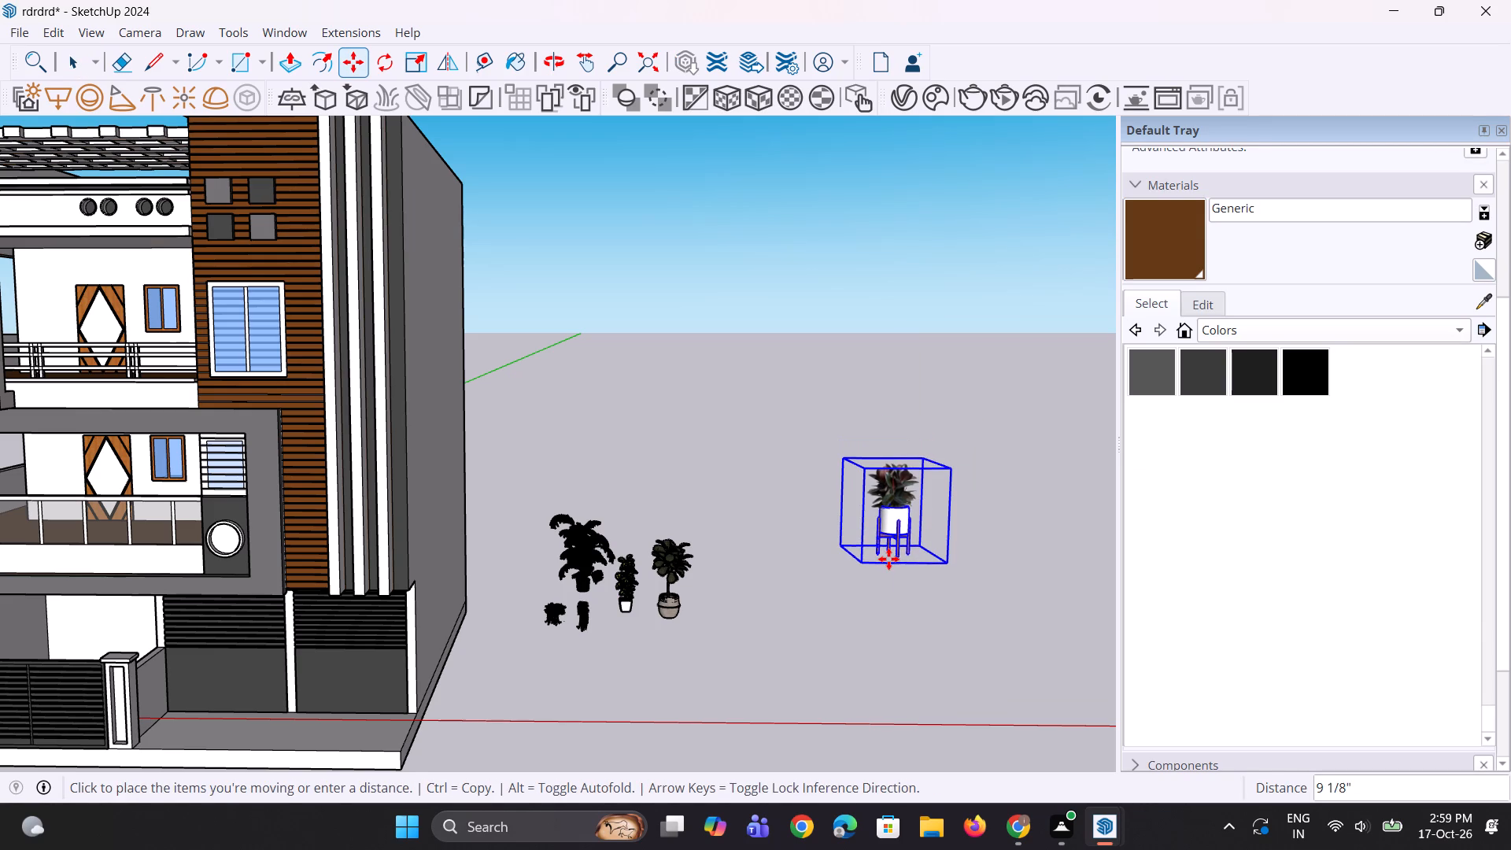
scroll(888, 560, down, 7)
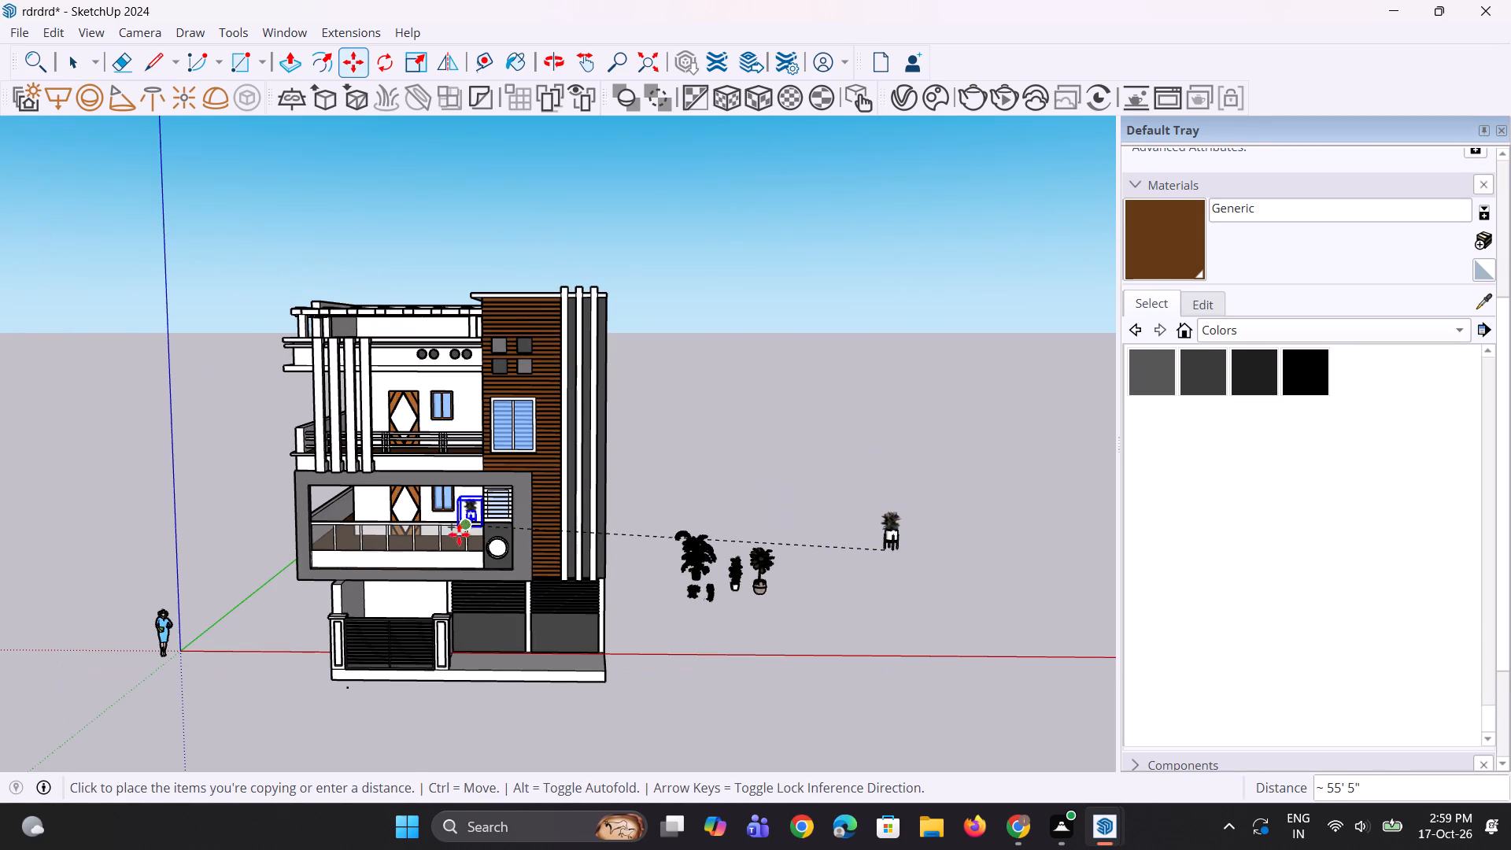
scroll(419, 553, up, 3)
scroll(332, 532, up, 3)
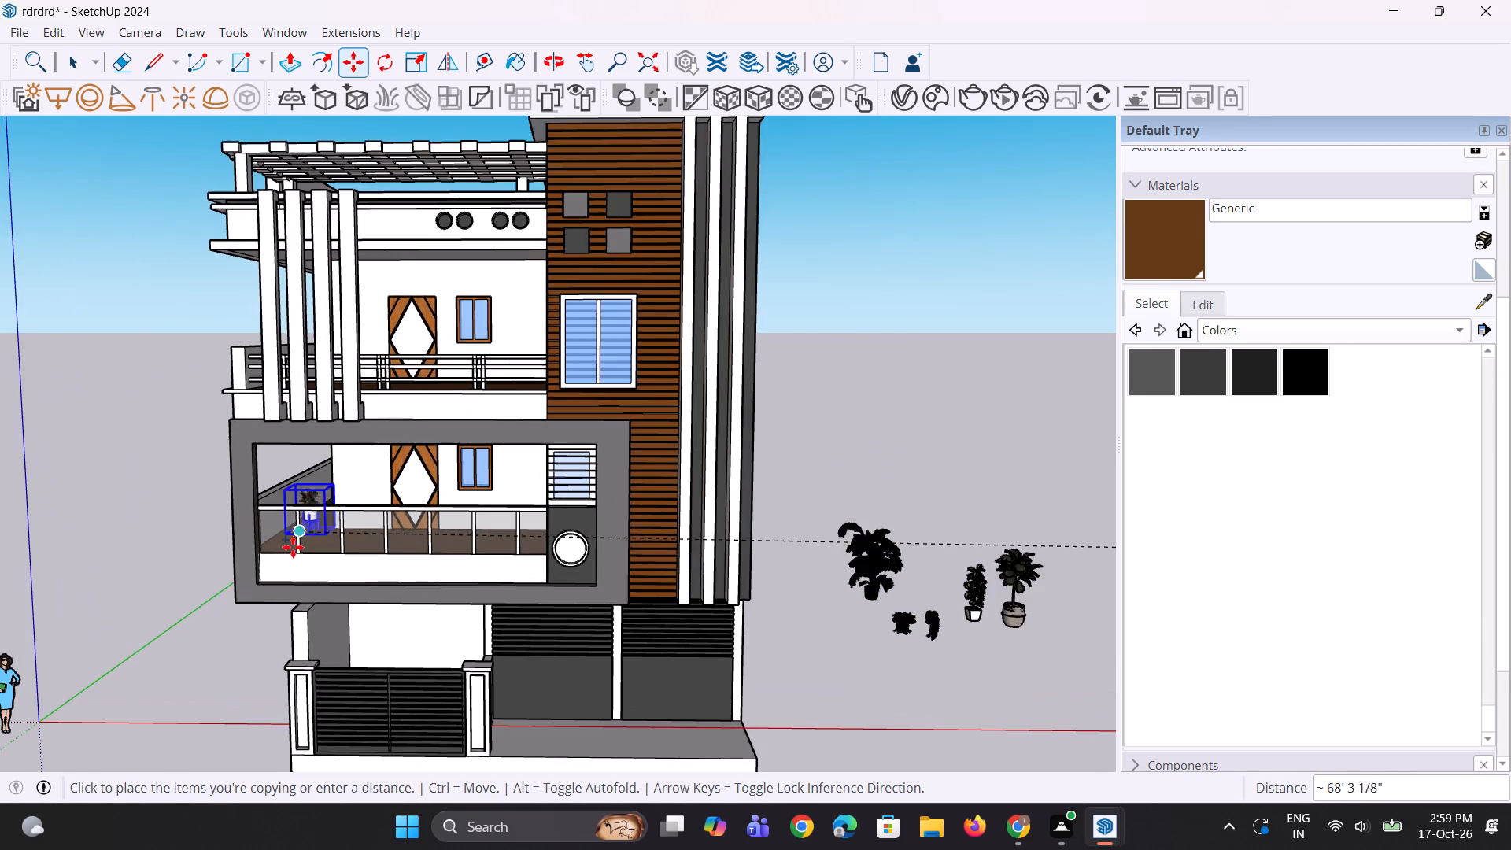
scroll(293, 547, up, 3)
click(288, 541)
Lower the copied stand-mounted plant about 1' 4 3/4" toward the balcony floor behind the glass railing.
middle_drag(330, 597, 710, 649)
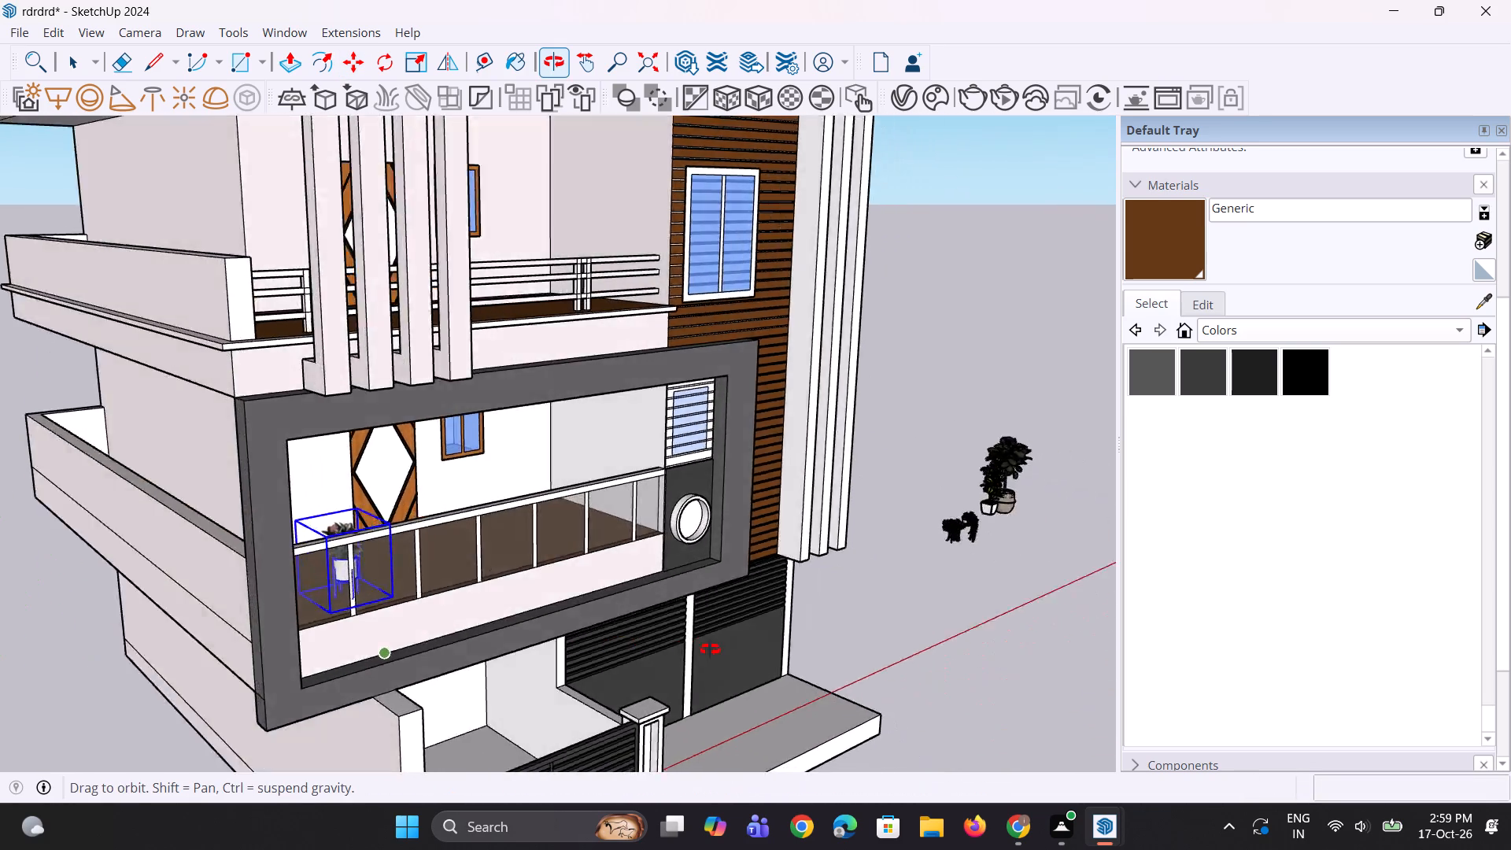
middle_drag(710, 649, 959, 623)
scroll(685, 567, down, 3)
middle_drag(582, 575, 380, 662)
scroll(425, 644, up, 3)
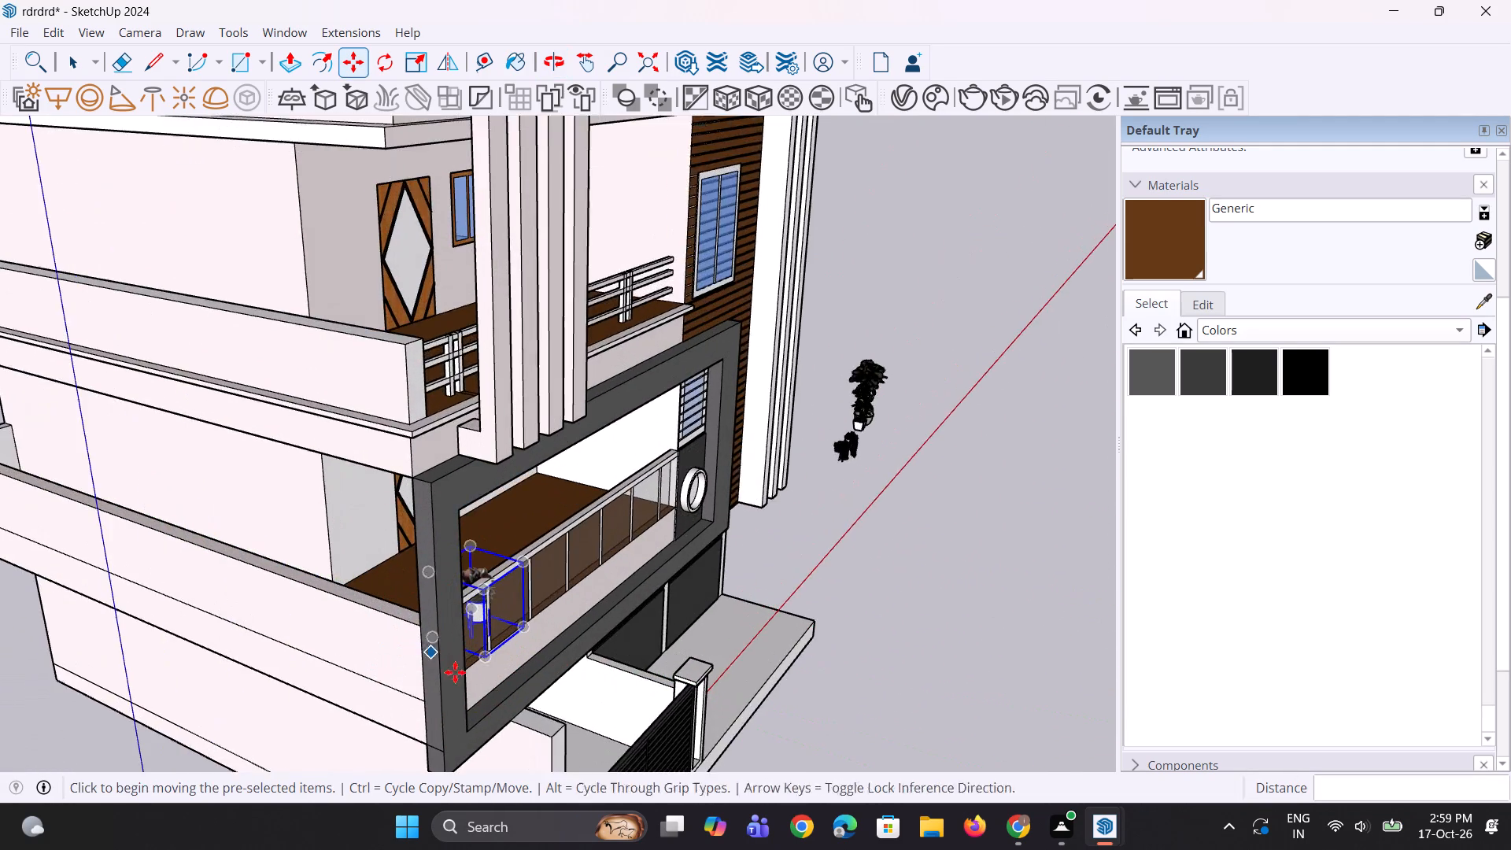
scroll(455, 672, up, 10)
middle_drag(371, 578, 283, 540)
scroll(398, 609, up, 3)
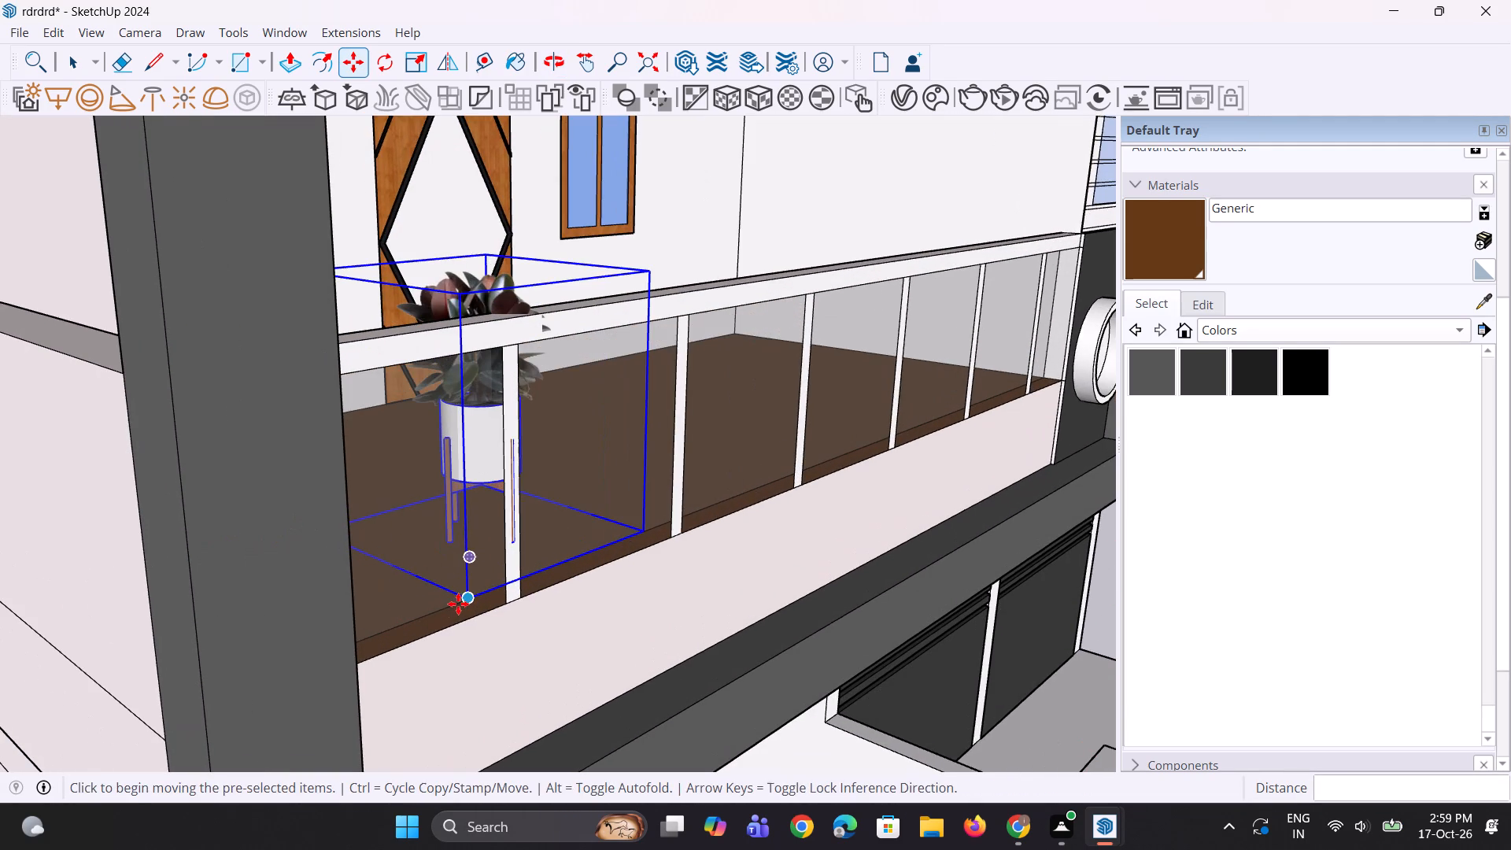
click(458, 604)
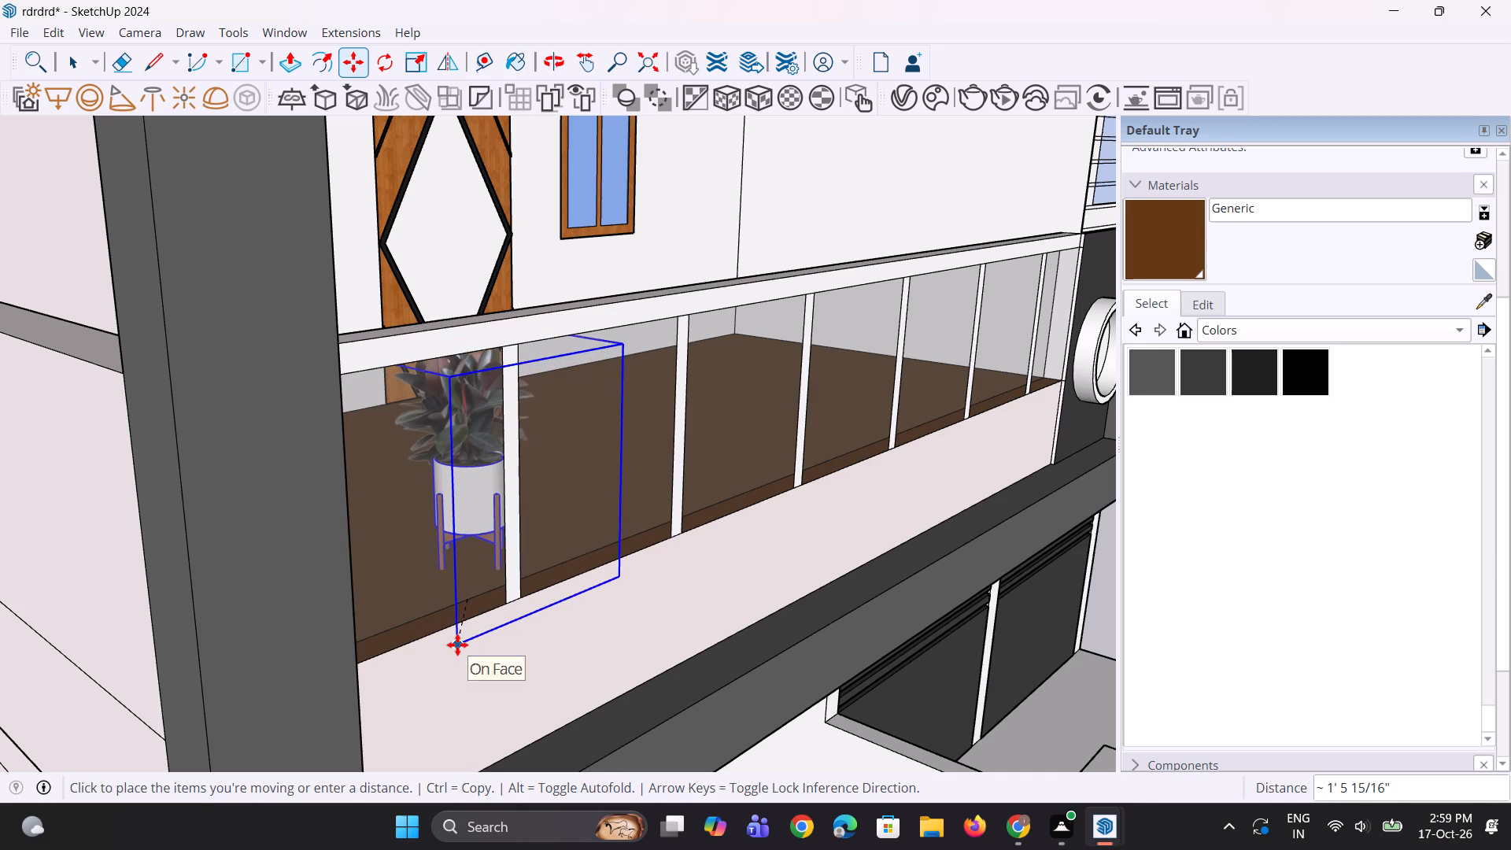
click(451, 641)
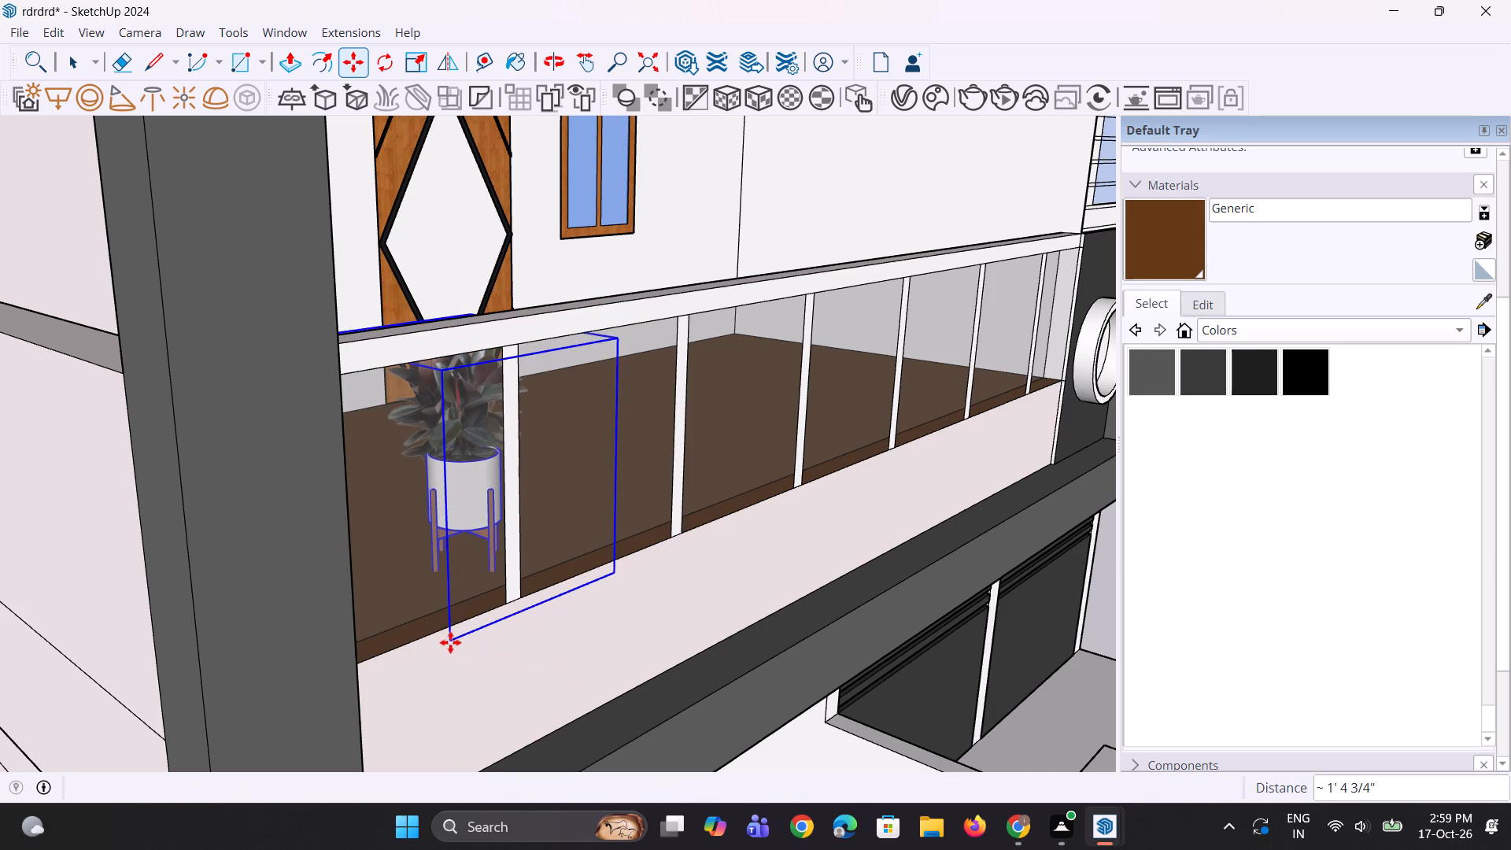
Slide the stand-mounted plant about 2' along the railing into the balcony's end bay.
middle_drag(593, 610, 520, 605)
scroll(637, 513, down, 8)
scroll(711, 545, up, 1)
middle_drag(706, 550, 613, 532)
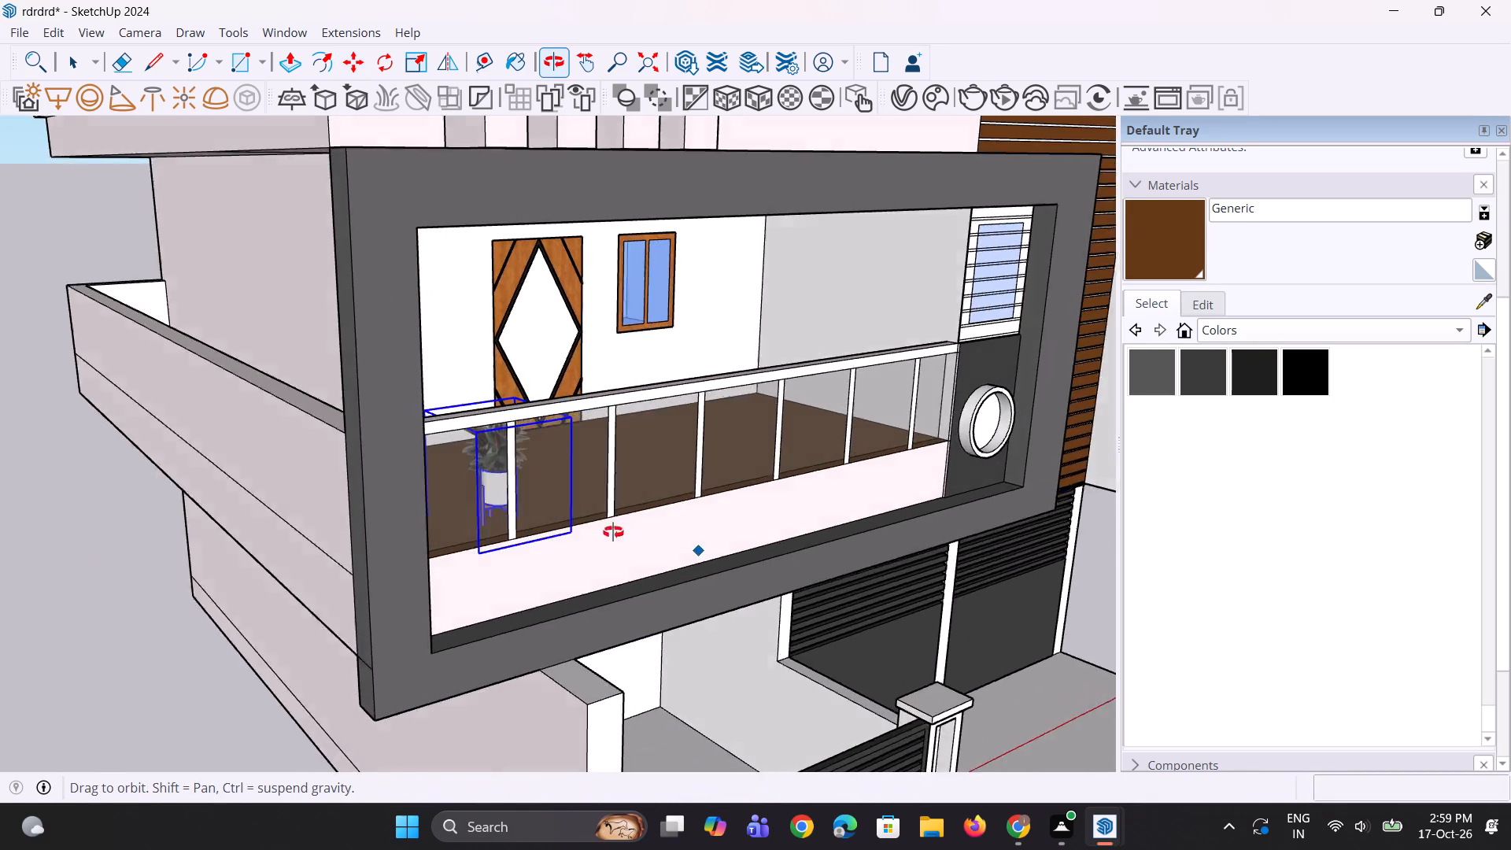
middle_drag(613, 532, 513, 507)
scroll(412, 500, up, 6)
click(401, 490)
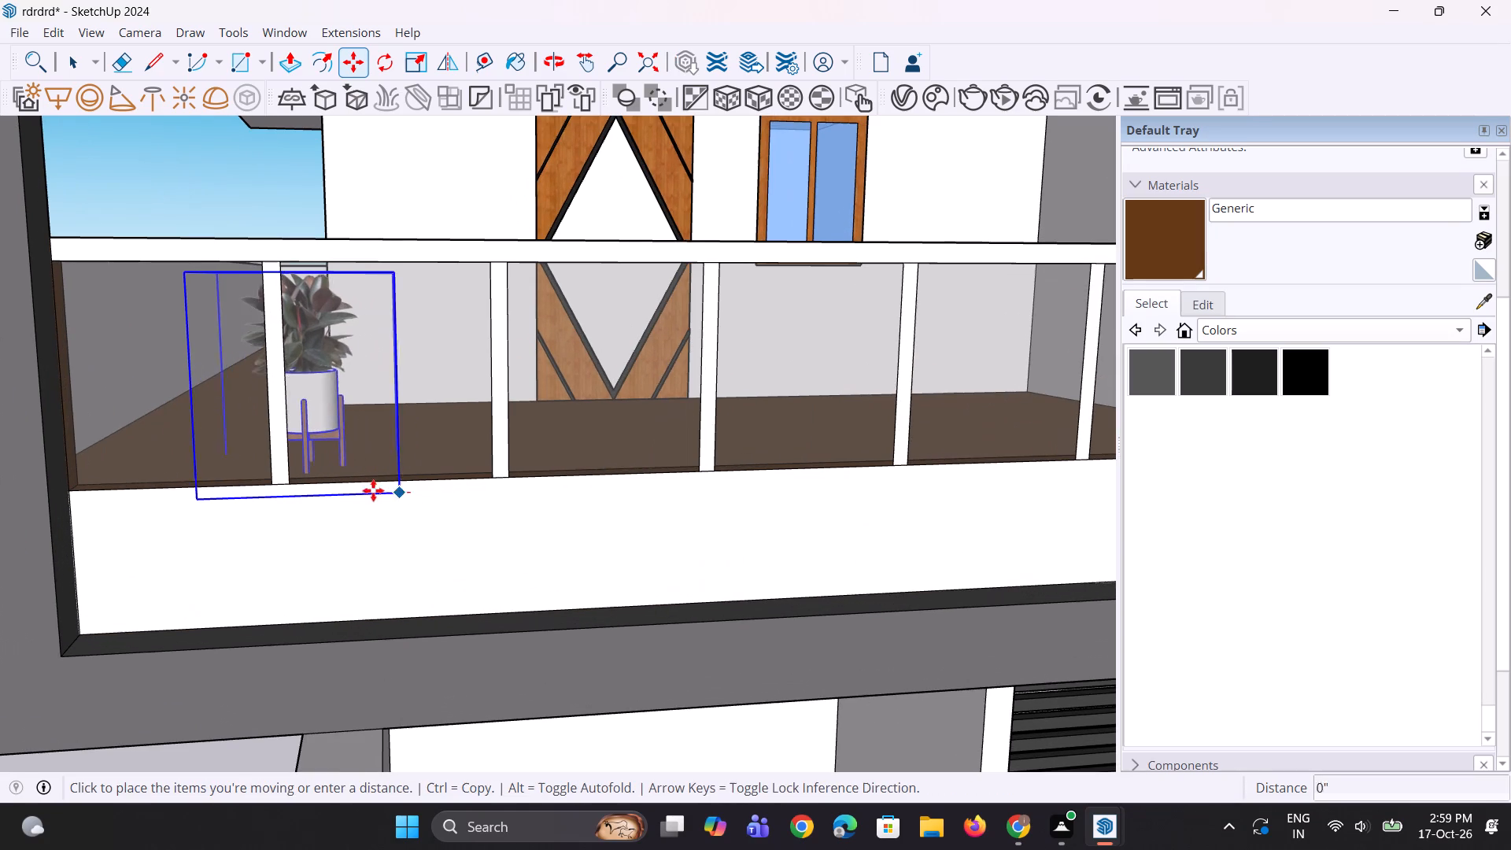
click(273, 497)
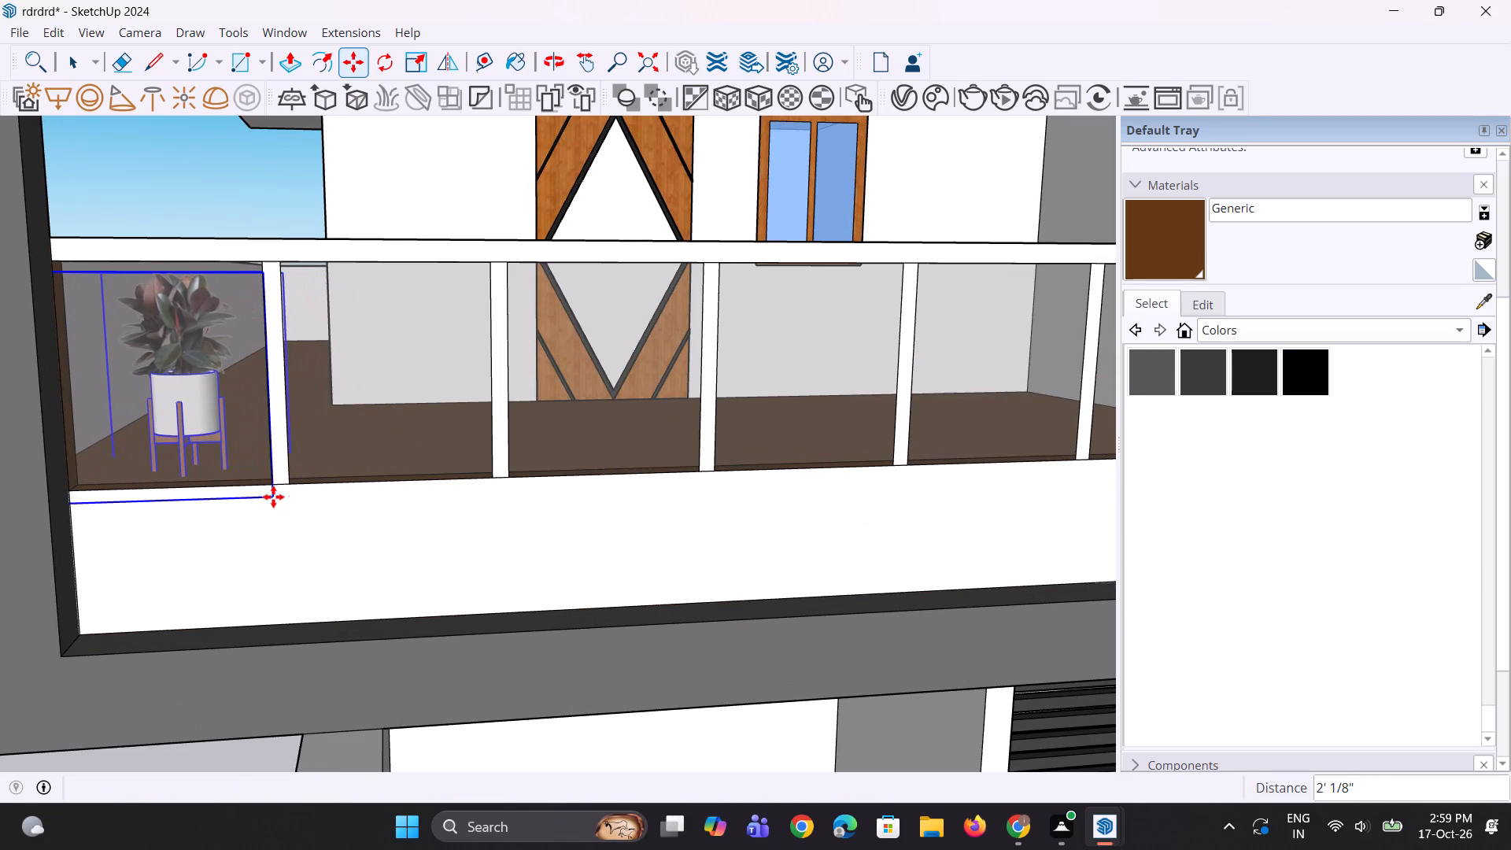
Nudge the stand-mounted plant slightly closer to the balcony's end corner and clear the selection.
scroll(722, 430, down, 4)
scroll(456, 447, up, 6)
click(408, 496)
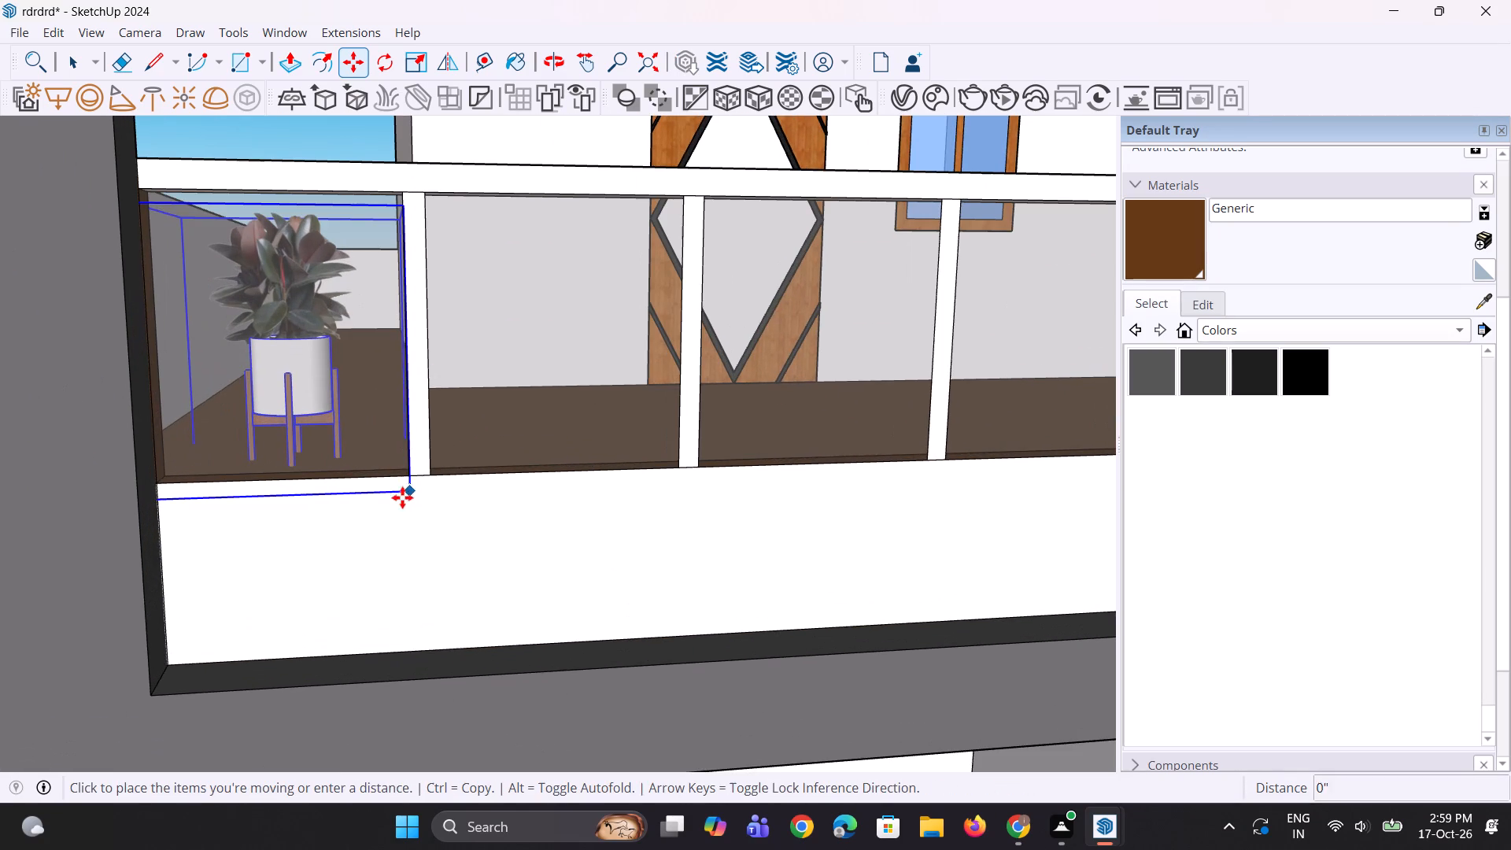
click(360, 501)
scroll(434, 502, down, 5)
middle_drag(439, 504, 410, 471)
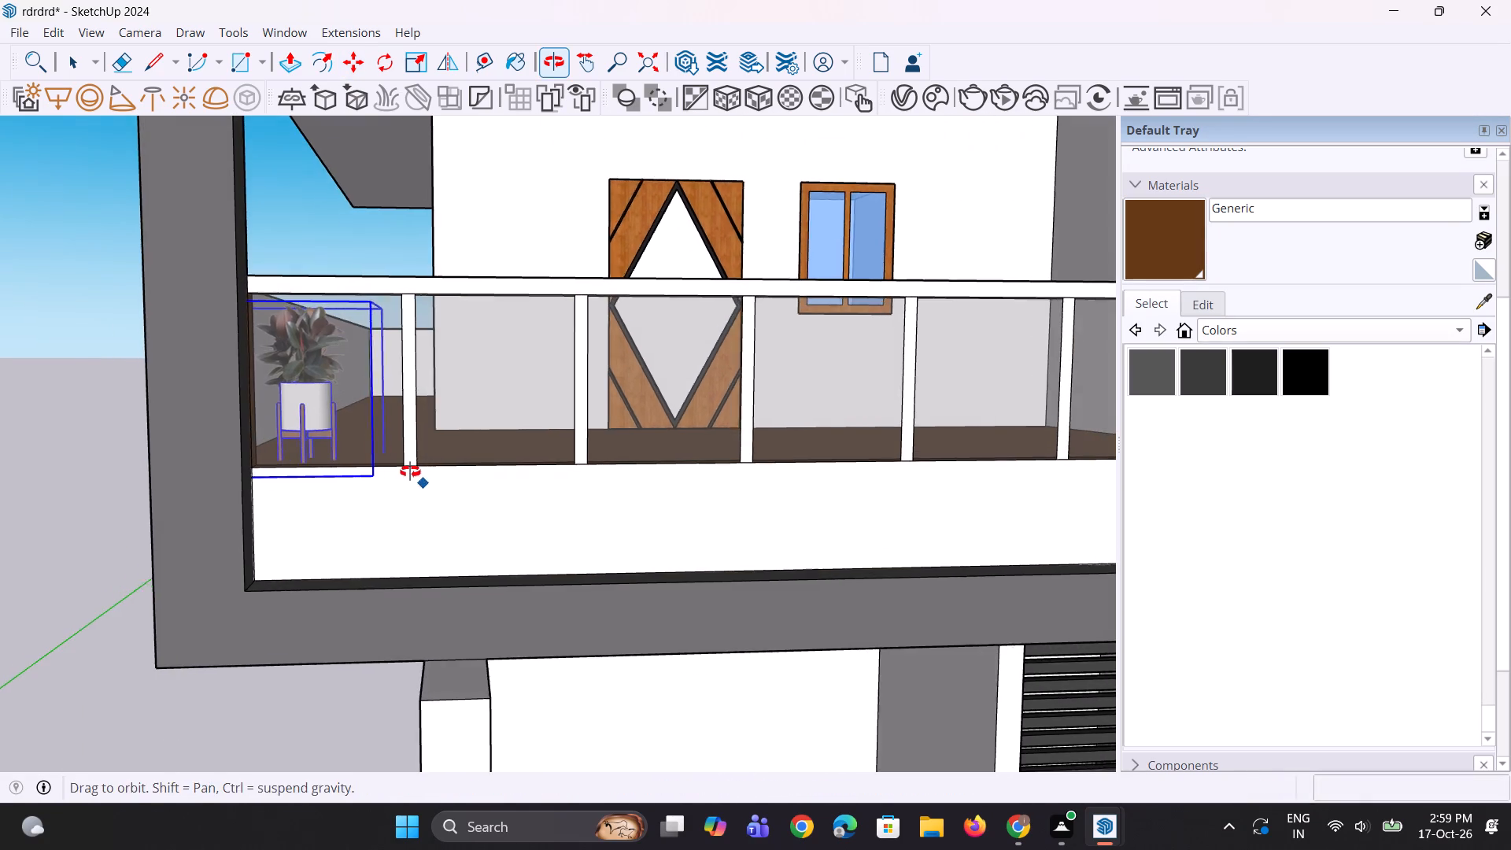
middle_drag(410, 471, 409, 471)
scroll(409, 471, down, 5)
key(space)
key(space)
click(289, 624)
Move the basket-potted plant about 51' 7" from the ground onto the first-floor balcony beside the stand-mounted plant.
scroll(438, 469, down, 6)
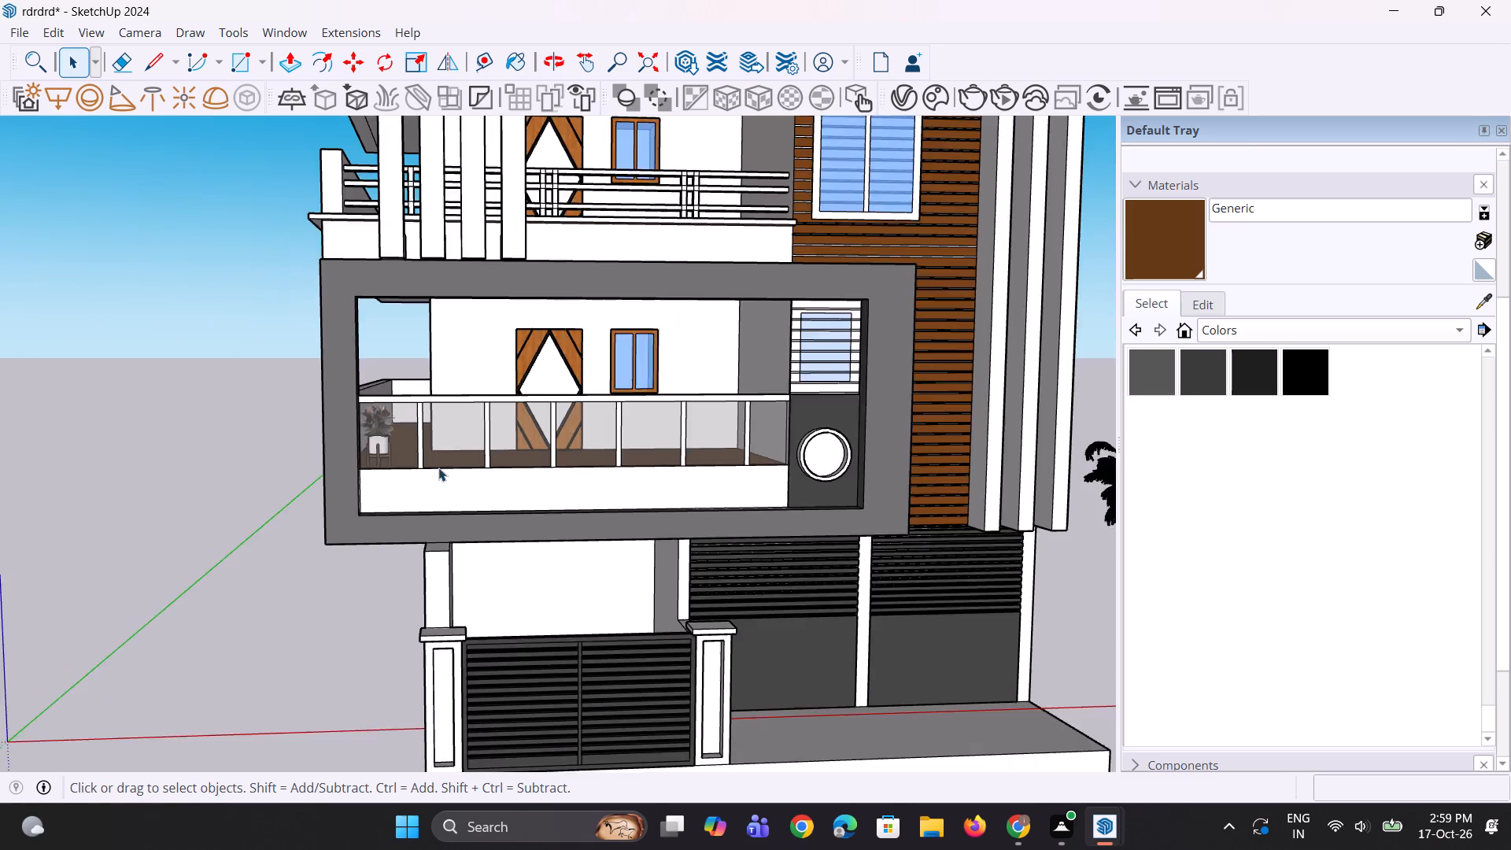
scroll(438, 468, down, 3)
middle_drag(696, 501, 652, 530)
scroll(816, 500, down, 5)
click(1042, 515)
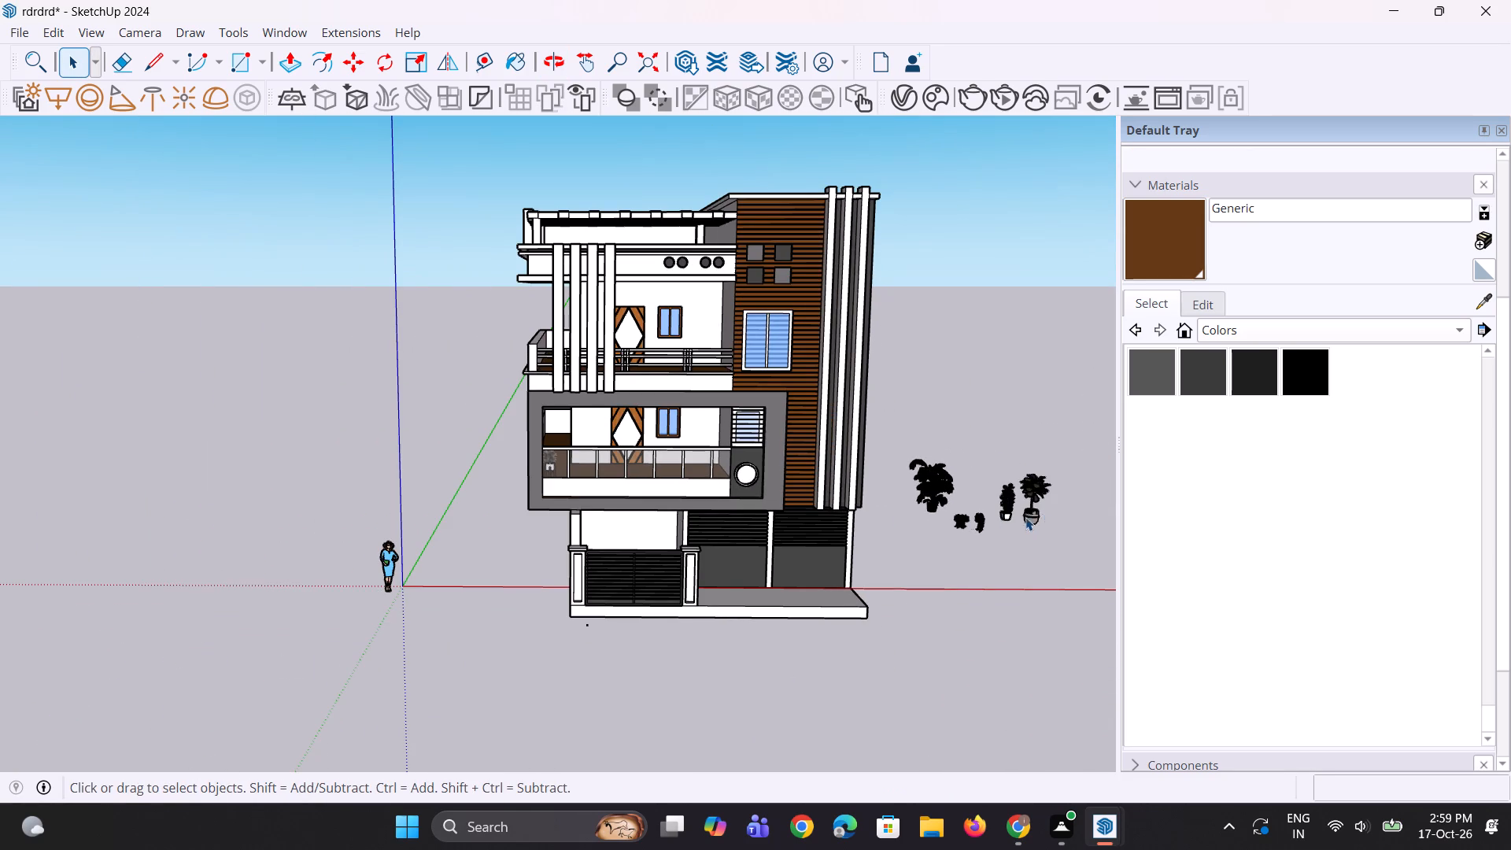
key(m)
click(1024, 526)
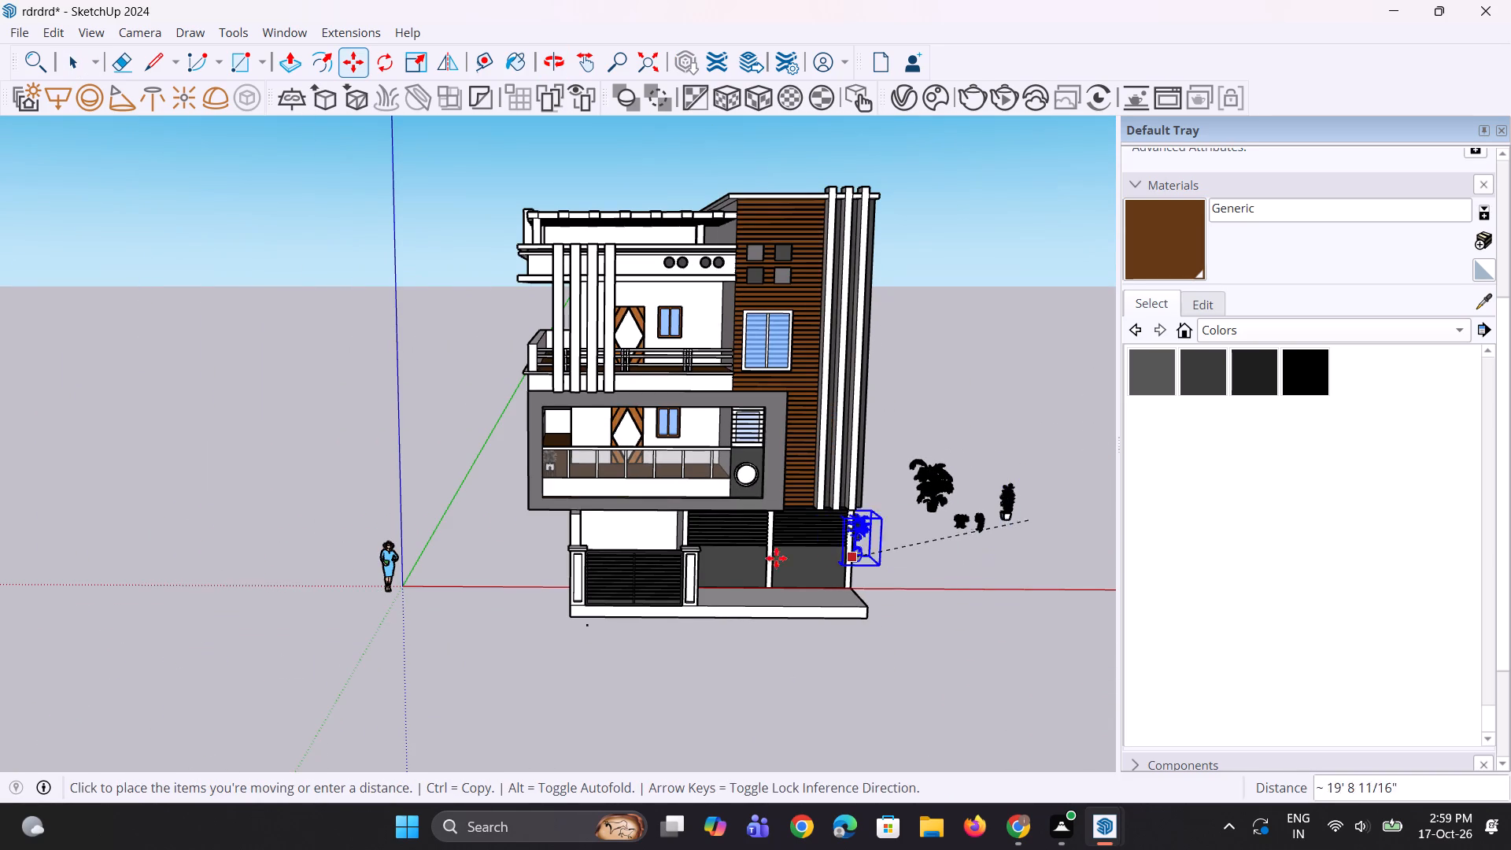
scroll(541, 491, up, 5)
click(571, 464)
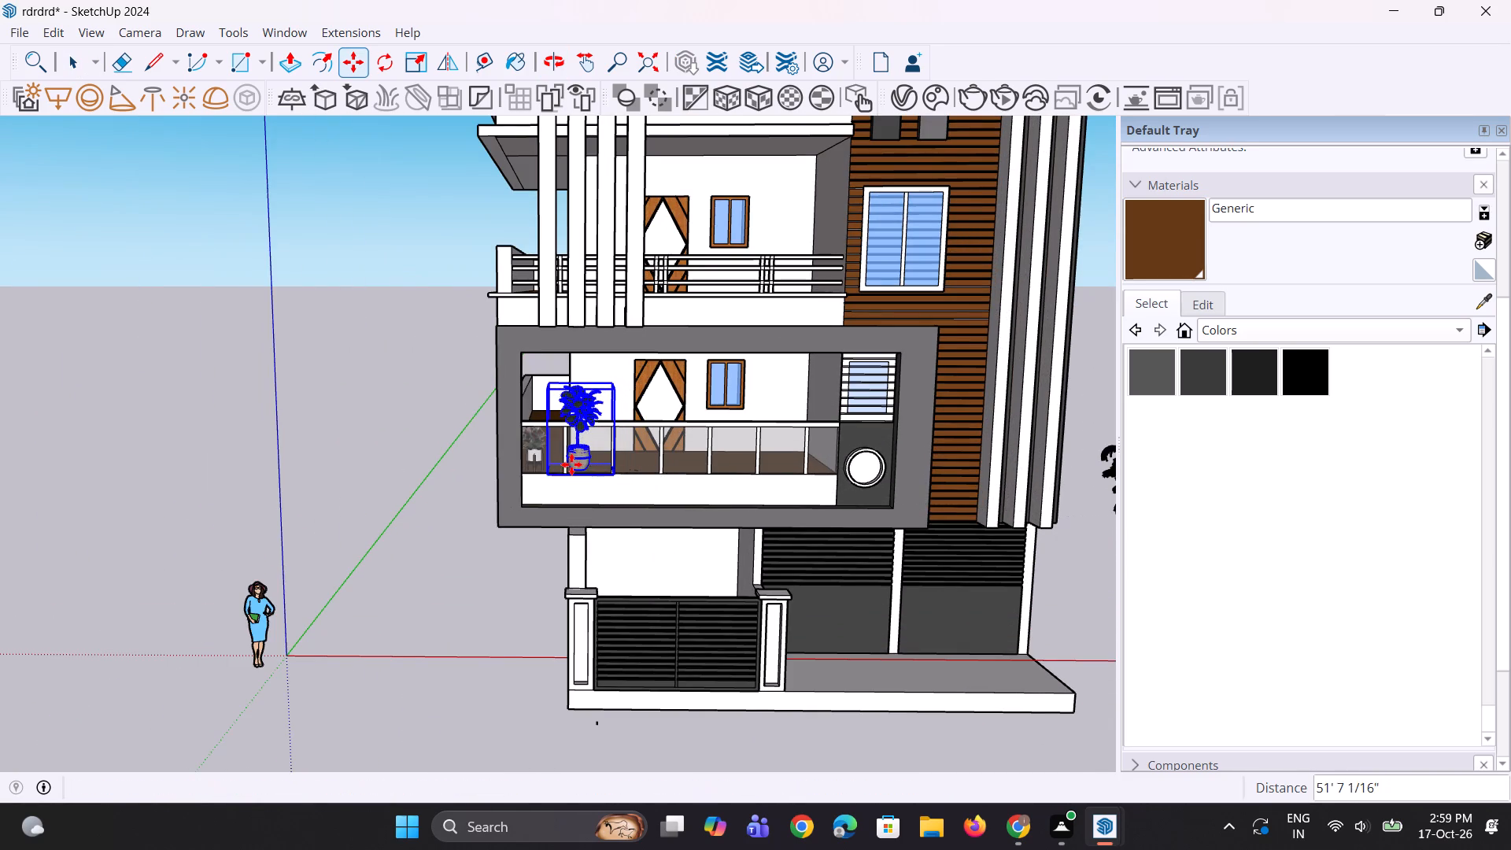
Shift the basket-potted plant inward from the balcony railing, closer to the stand-mounted plant.
middle_drag(582, 556, 713, 622)
scroll(593, 527, up, 6)
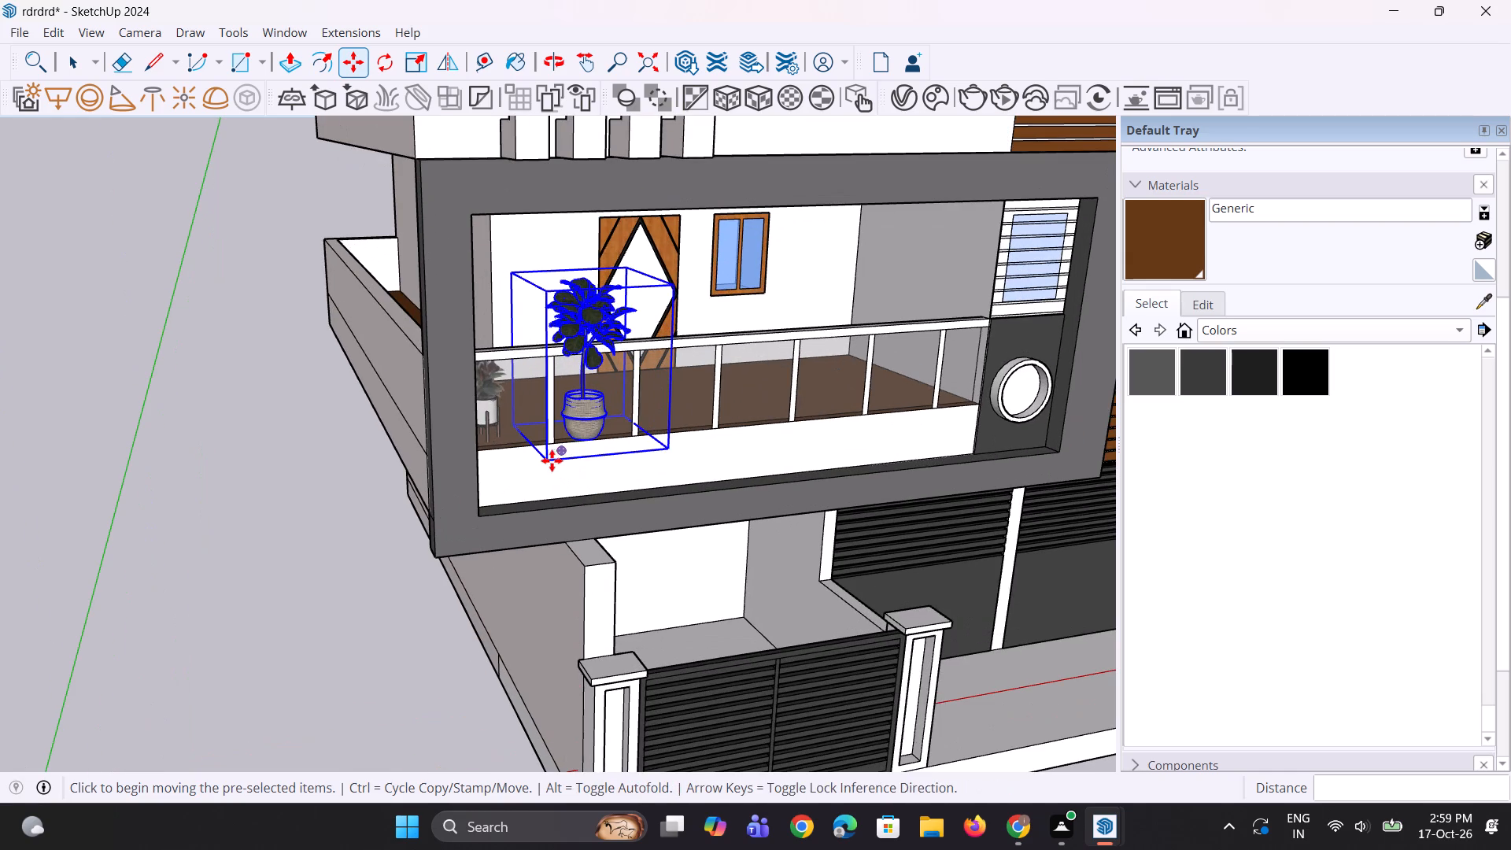
click(552, 460)
click(523, 429)
Move the basket-potted plant about 7 7/8" toward the balcony railing.
middle_drag(596, 485, 465, 478)
scroll(527, 430, up, 3)
click(615, 423)
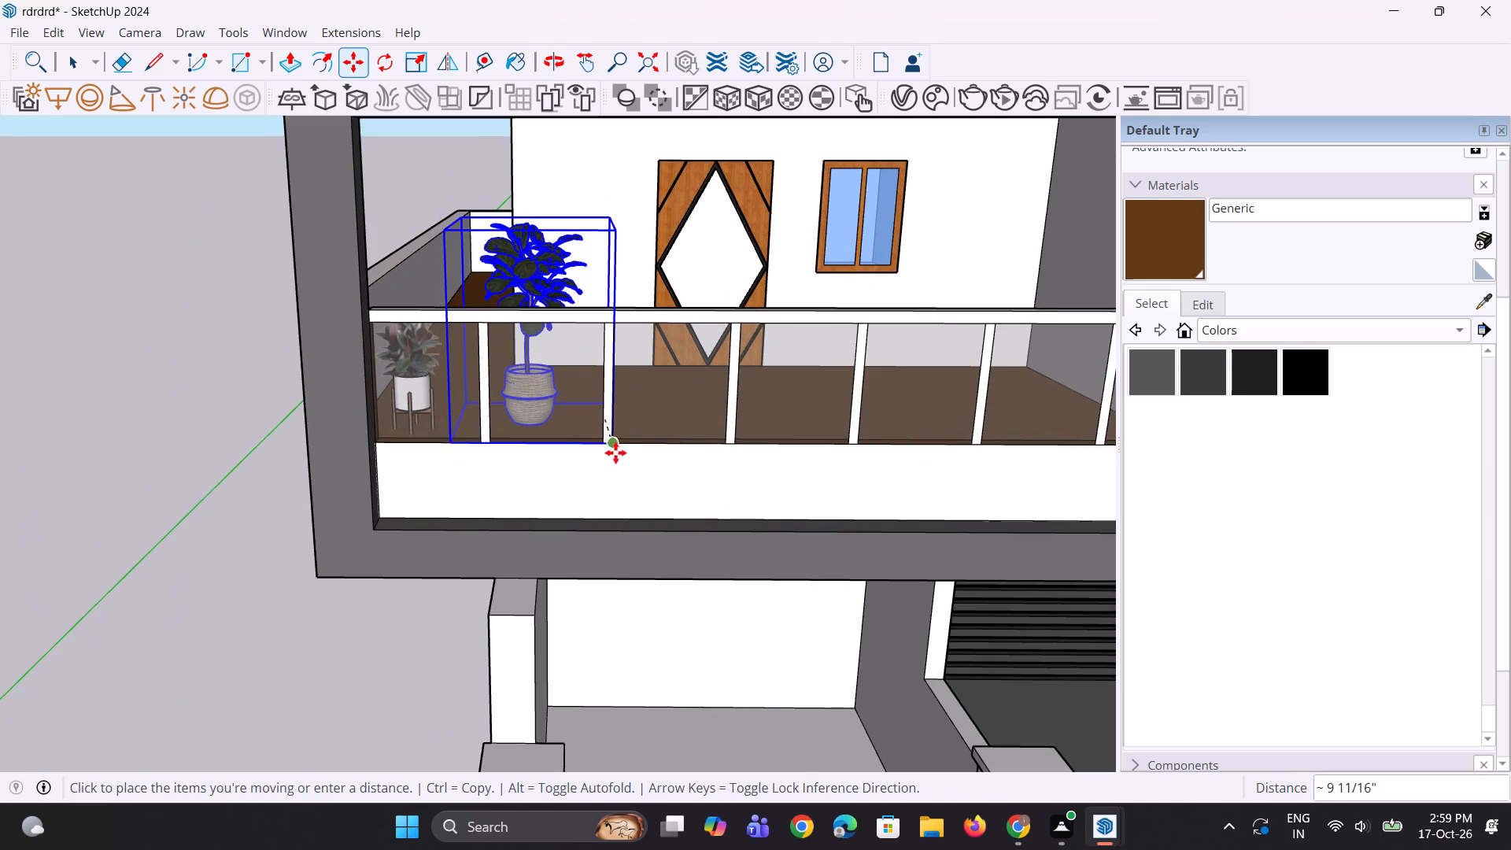
key(Escape)
middle_click(617, 471)
middle_drag(617, 471, 586, 479)
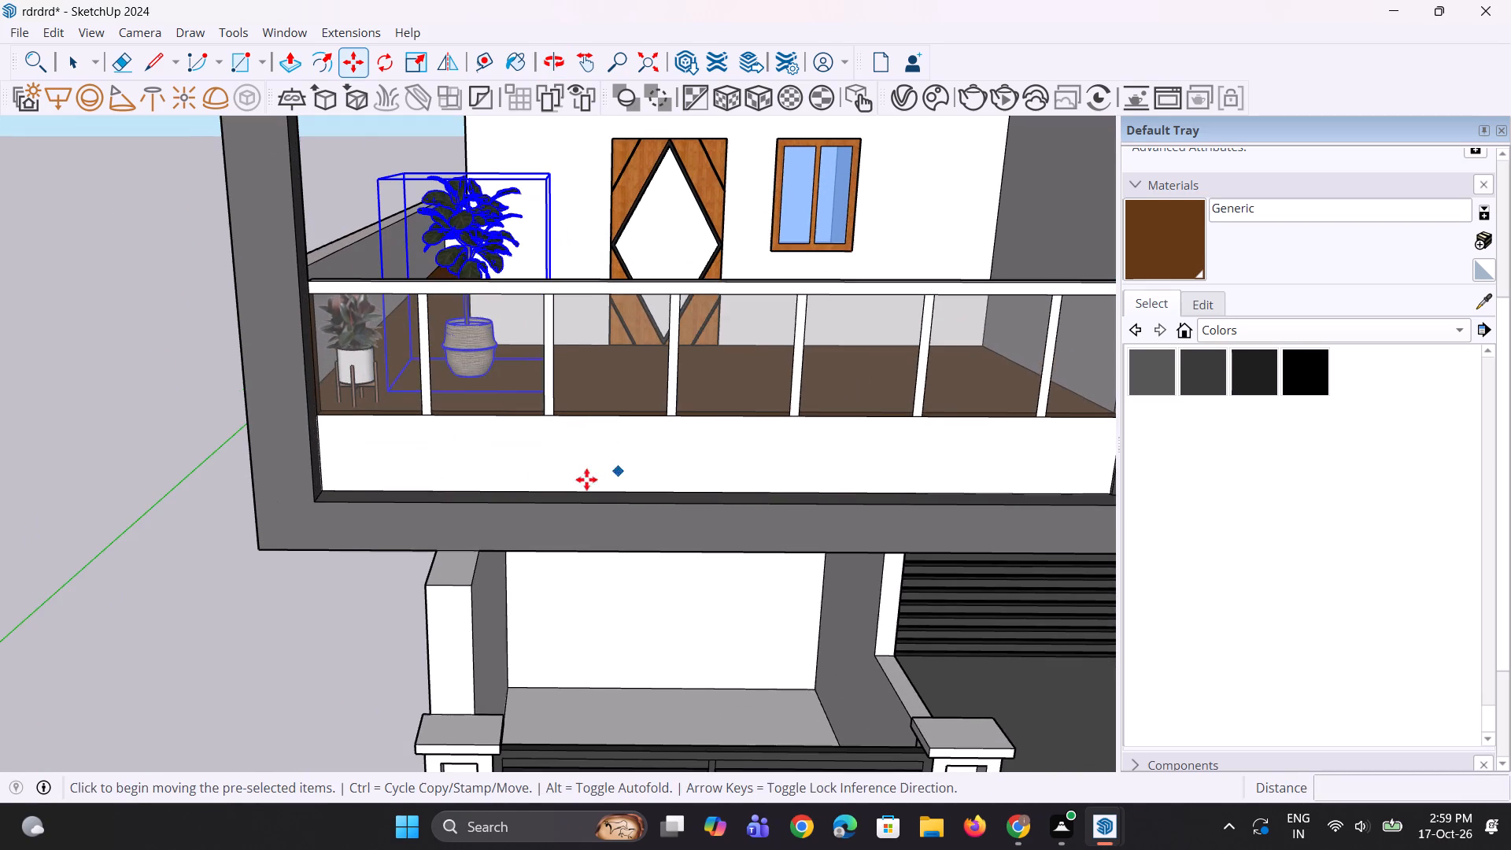
middle_drag(586, 479, 448, 492)
scroll(506, 404, up, 9)
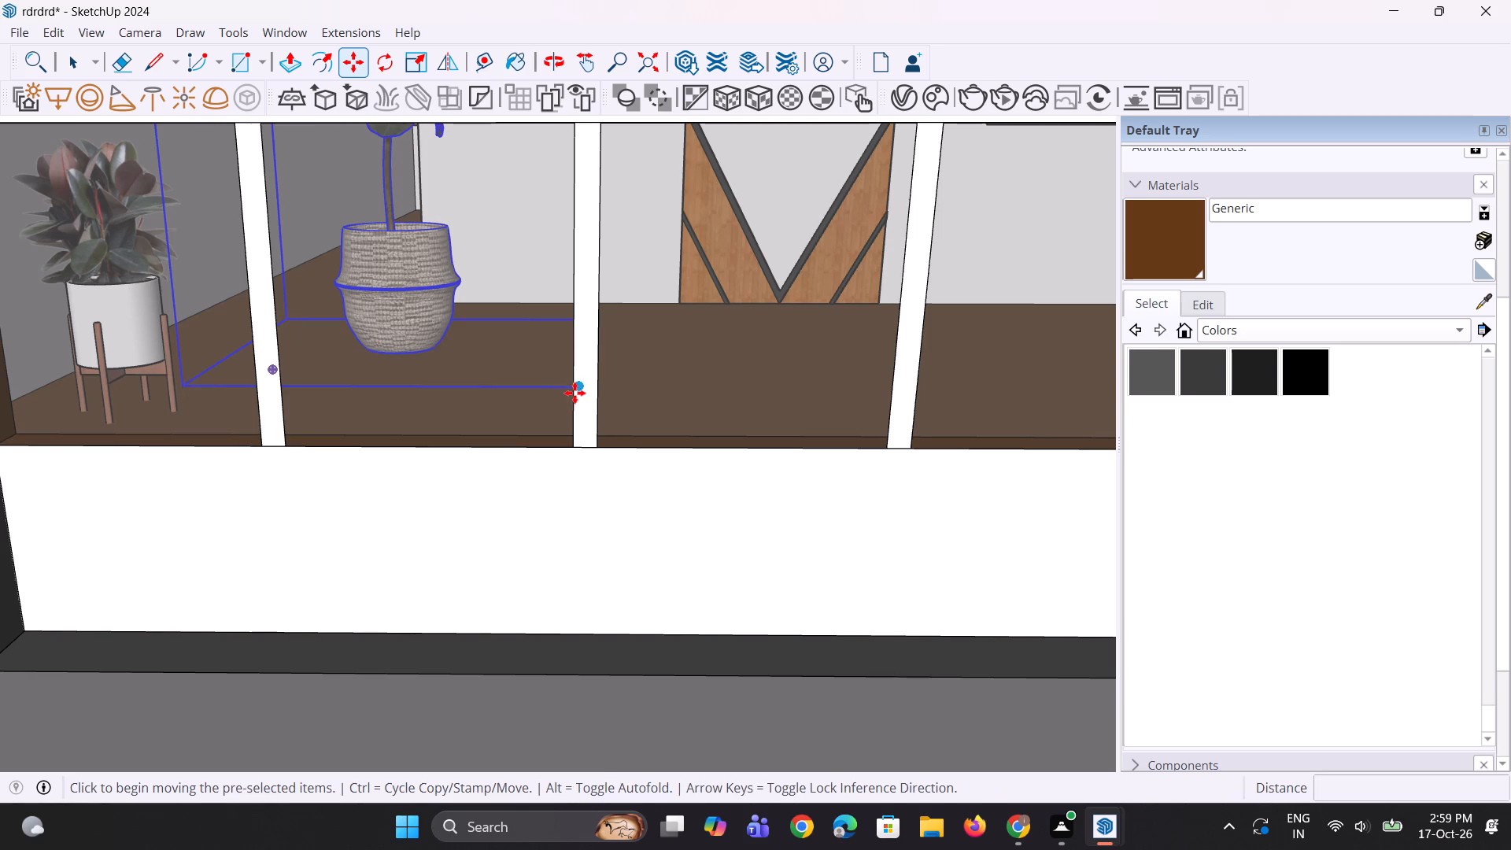
click(574, 393)
click(565, 420)
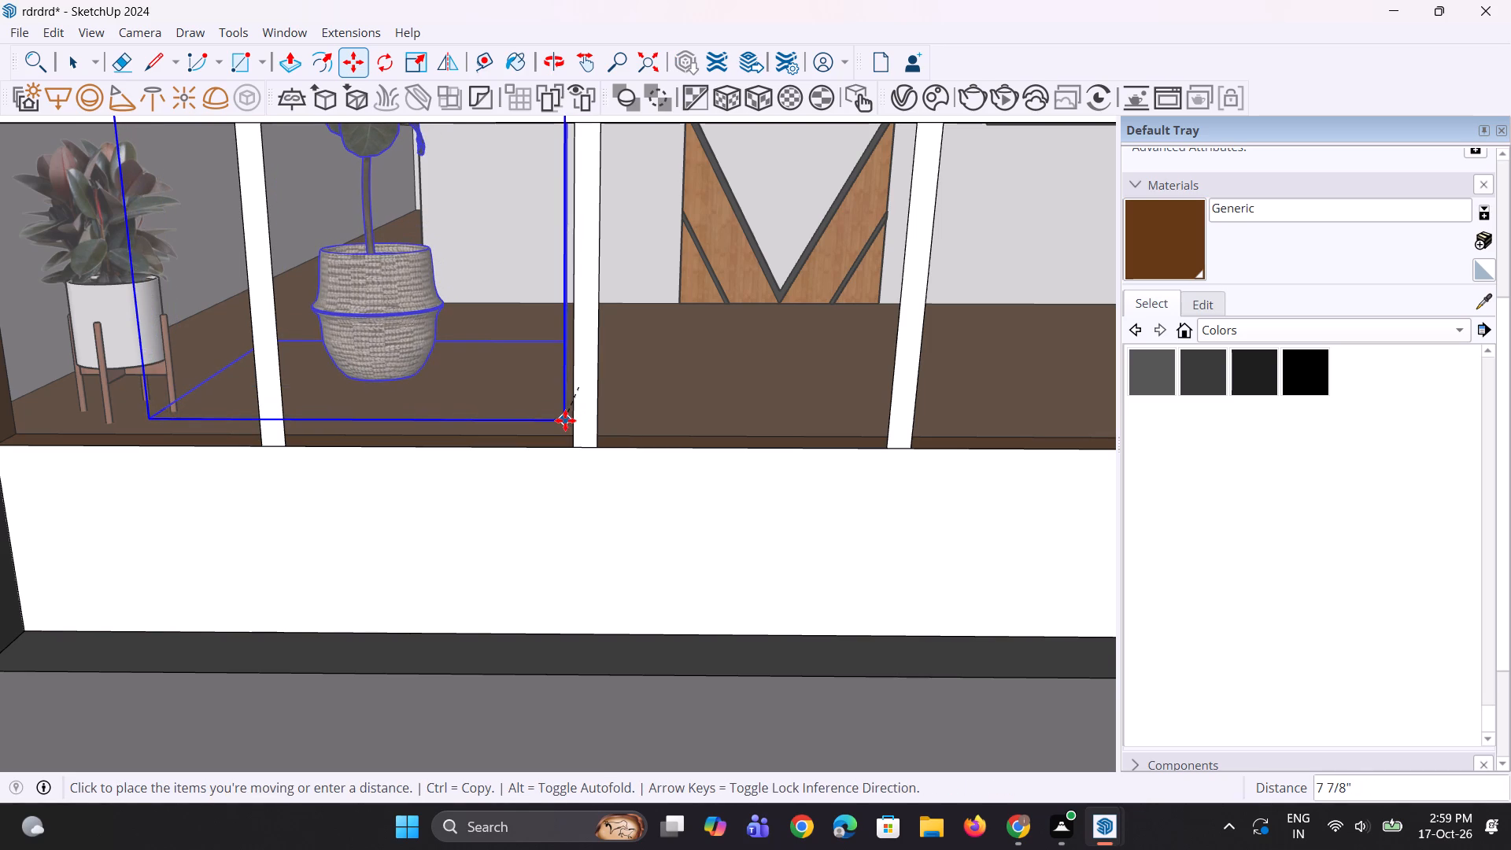
Lower the basket-potted plant about 5" toward the balcony floor behind the railing.
middle_drag(541, 489, 563, 435)
click(574, 391)
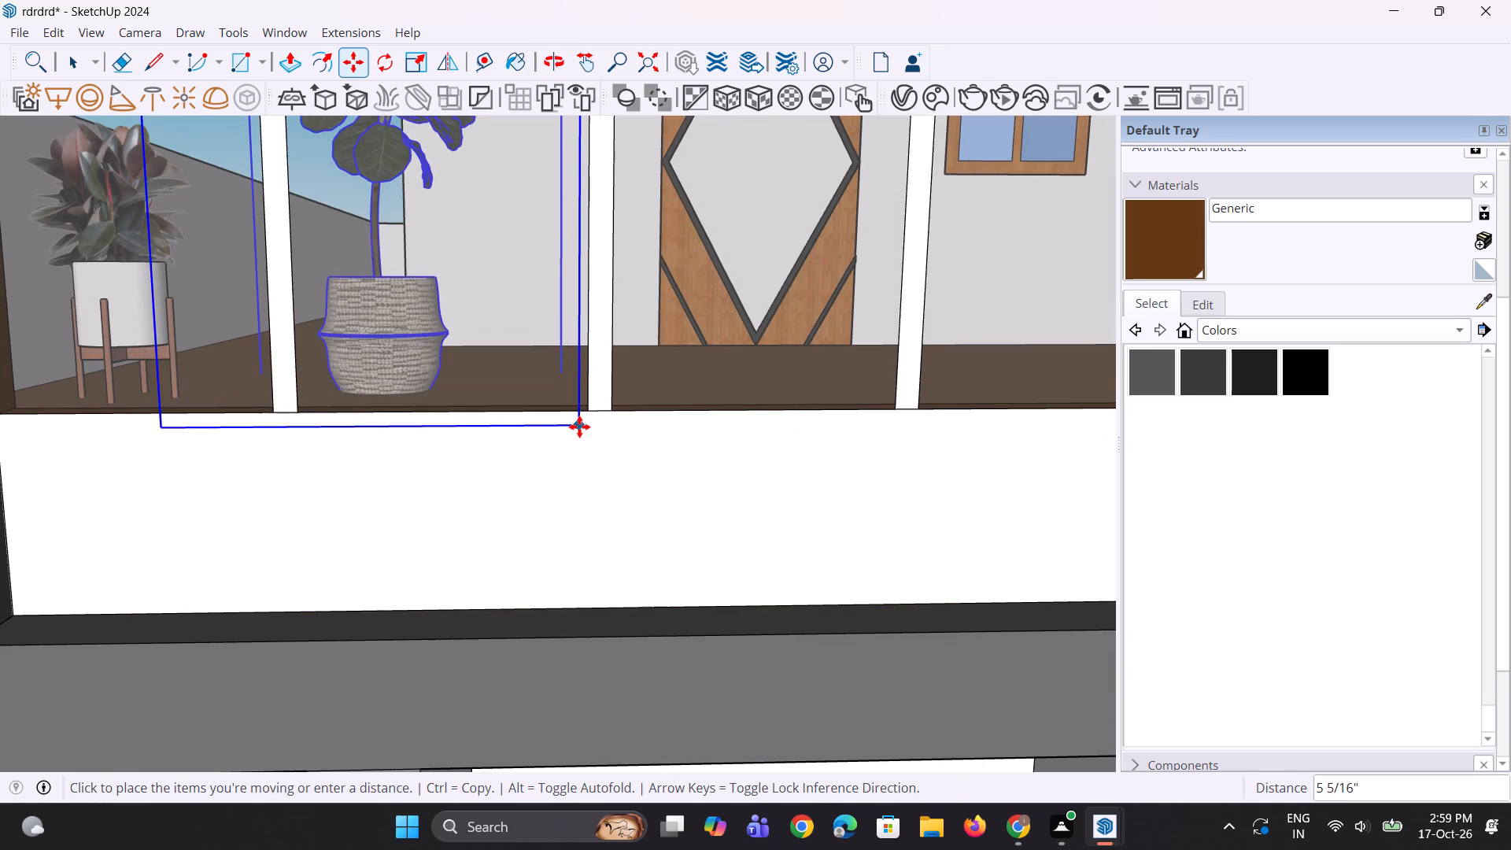
click(579, 419)
middle_drag(541, 423, 560, 500)
scroll(586, 499, up, 2)
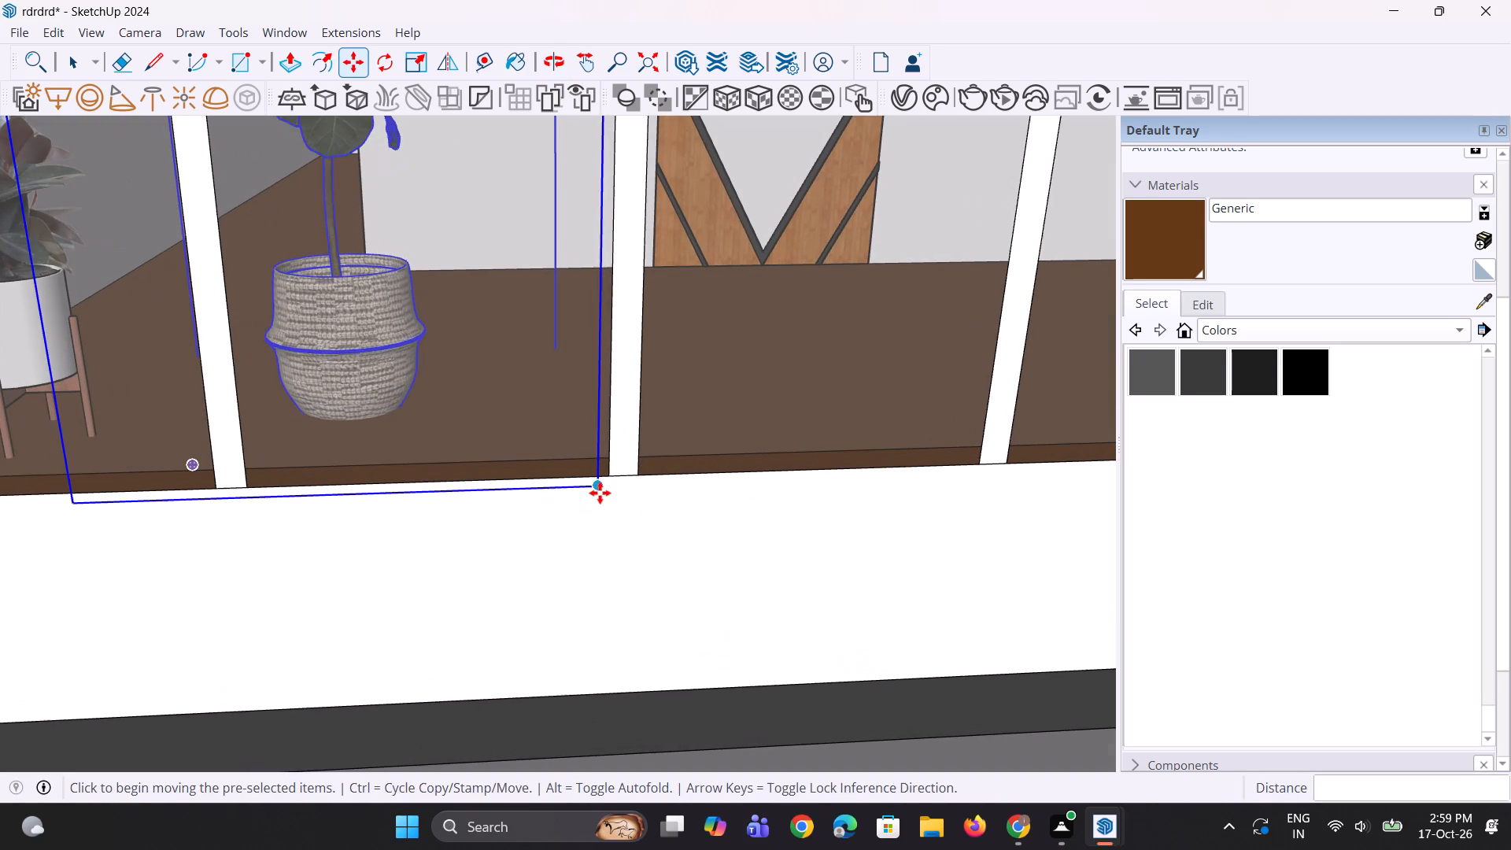
Move the basket-potted plant about 1' 7" along the first-floor balcony railing toward the stand-mounted plant.
click(600, 493)
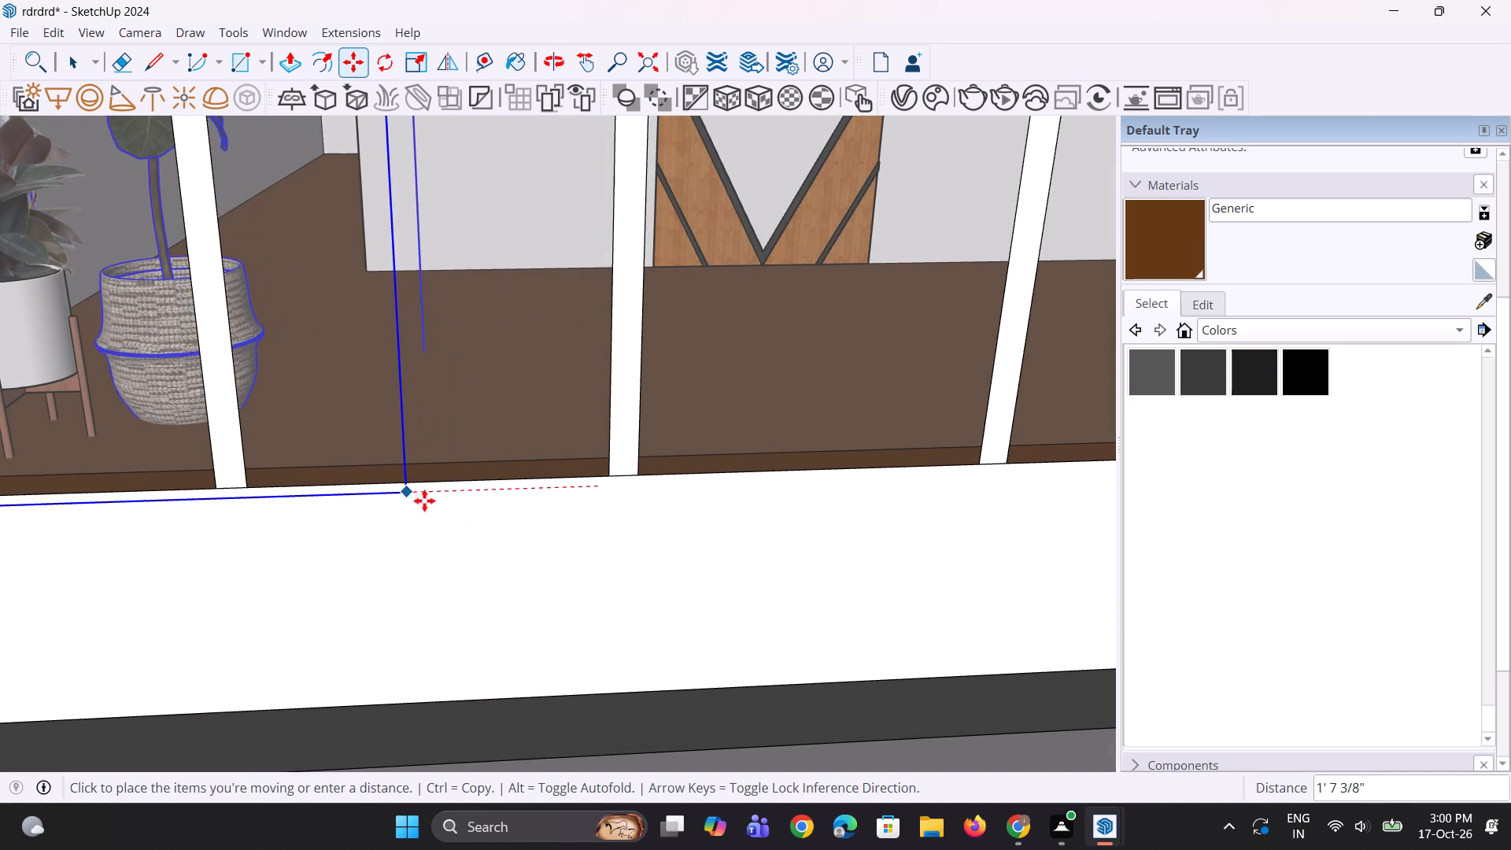
click(420, 501)
scroll(503, 482, down, 10)
middle_drag(486, 486, 472, 453)
scroll(430, 504, down, 4)
key(space)
key(space)
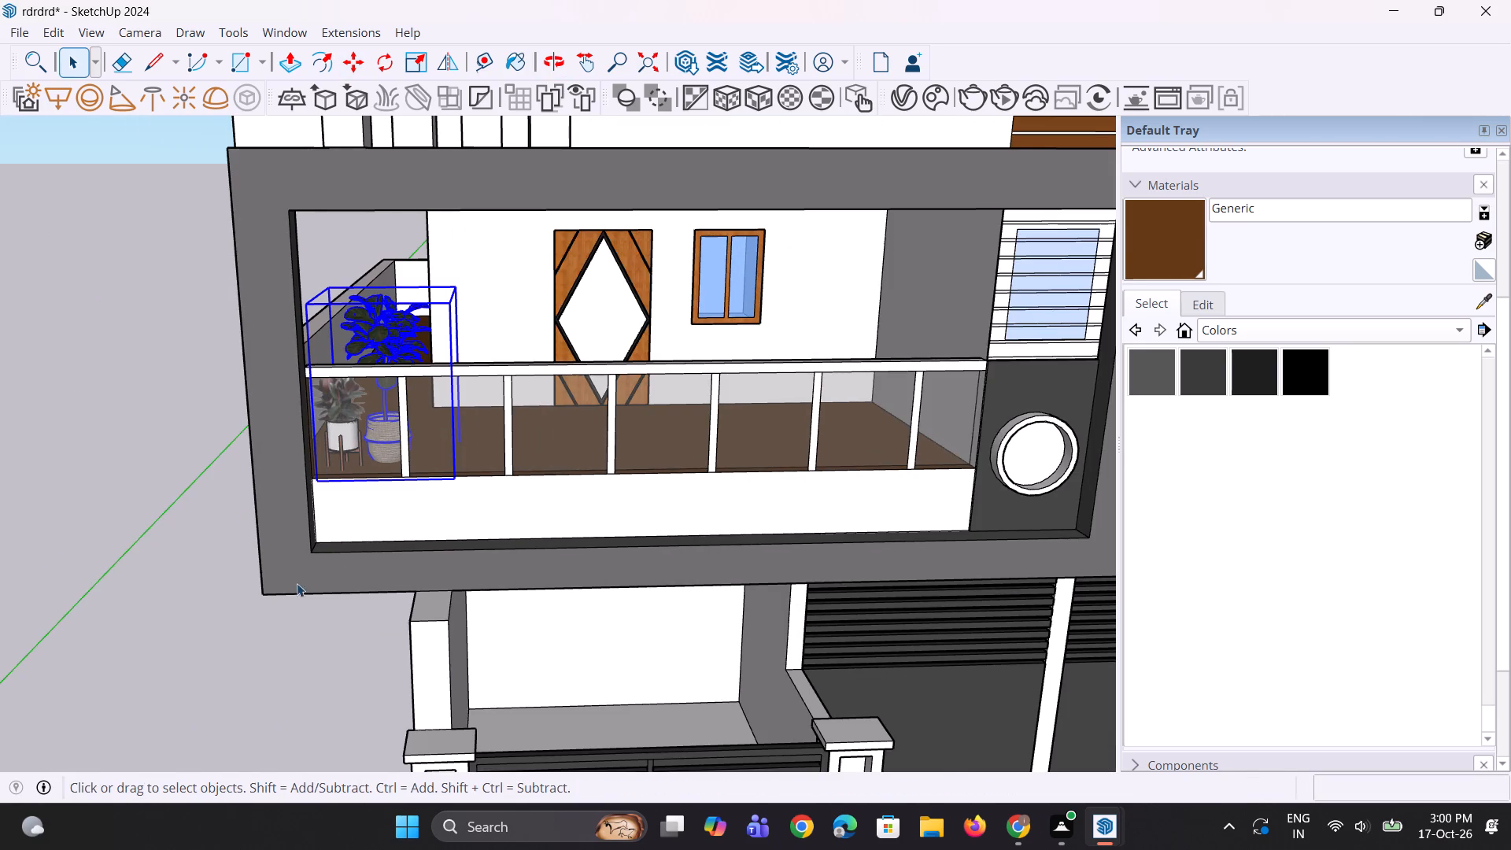
click(288, 593)
Copy the palm plant about 46' 2" from the ground onto the first-floor balcony beside the basket-potted plant.
scroll(327, 545, down, 9)
scroll(371, 497, up, 1)
middle_drag(397, 486, 407, 452)
scroll(814, 574, up, 1)
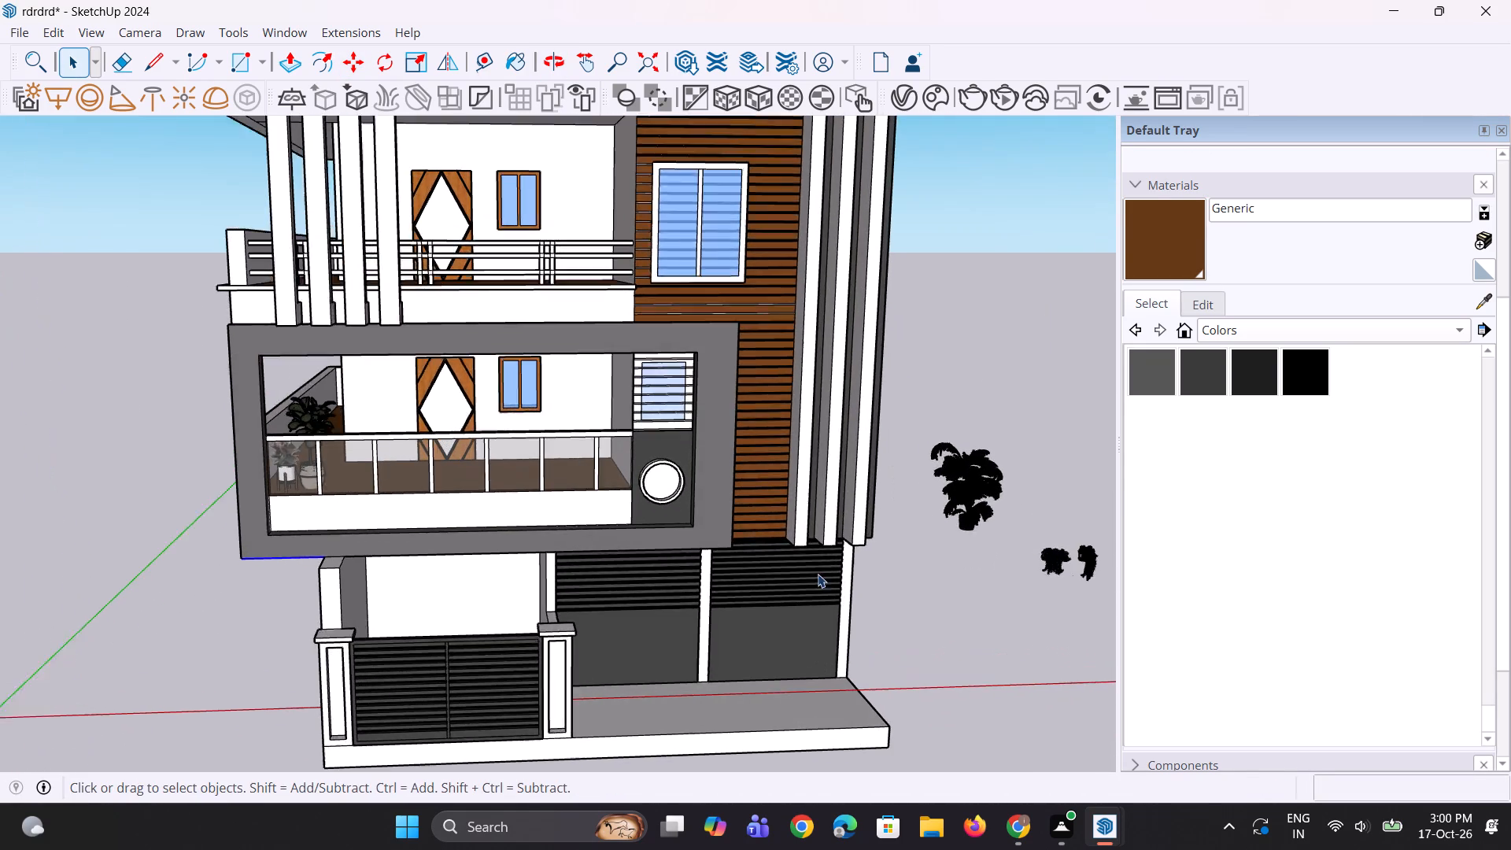
scroll(818, 574, up, 1)
click(987, 508)
key(m)
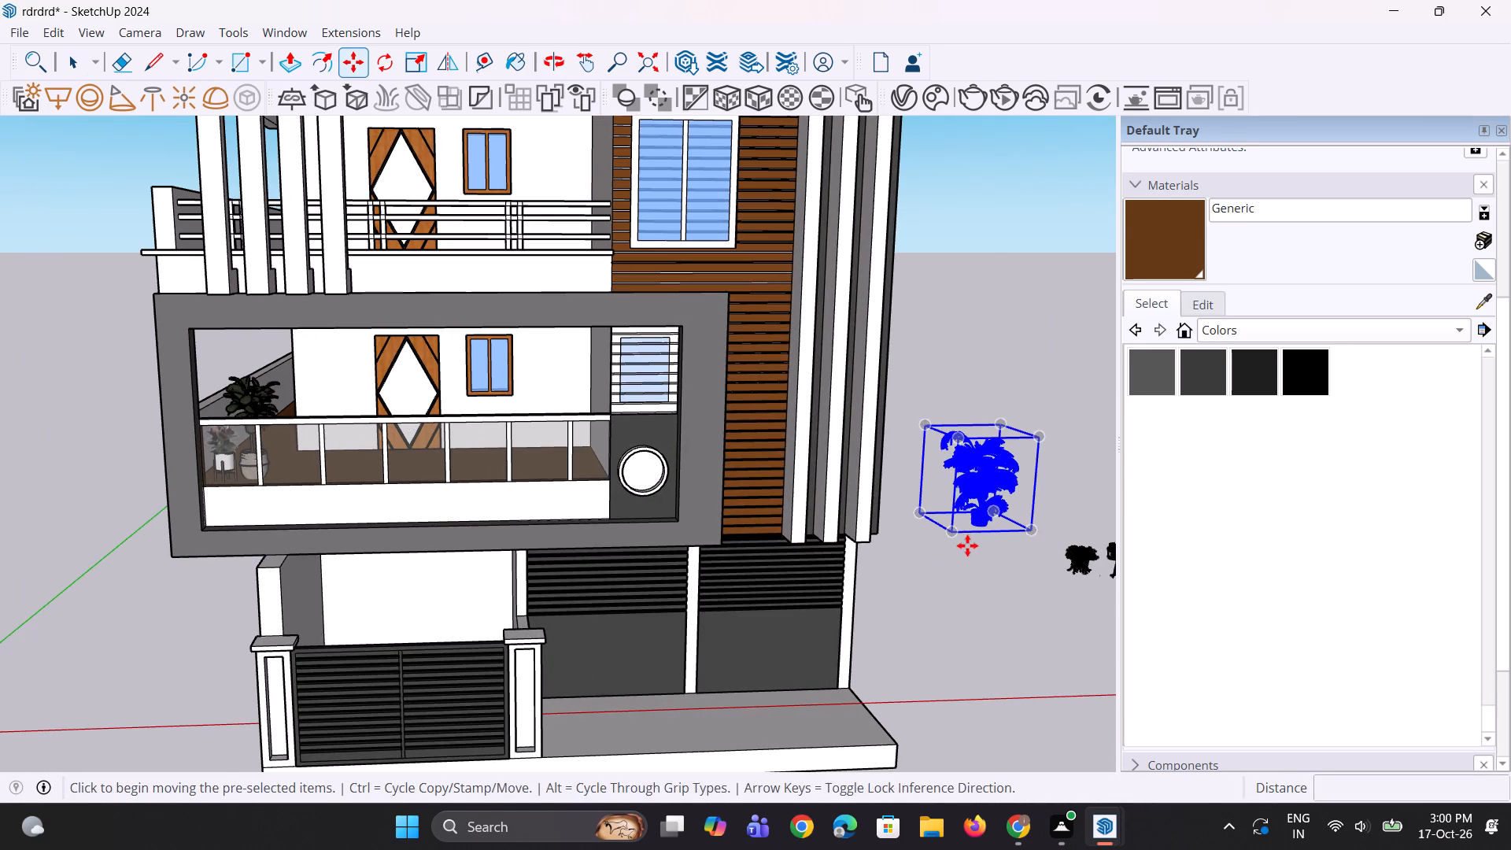
click(951, 539)
scroll(353, 508, up, 2)
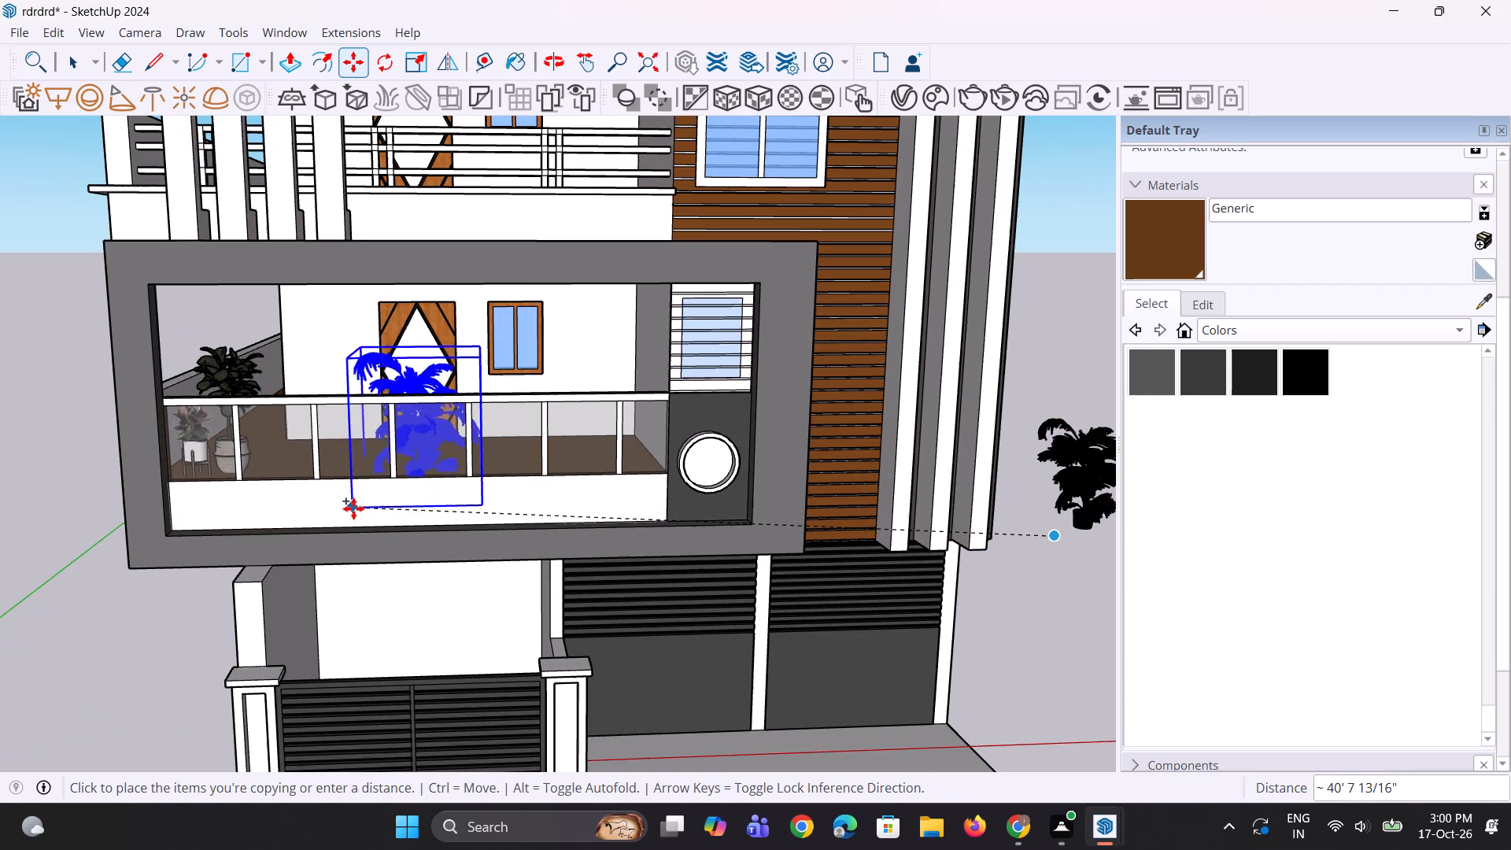
click(214, 481)
Scale the balcony palm down uniformly to about 0.81.
middle_drag(323, 475, 432, 481)
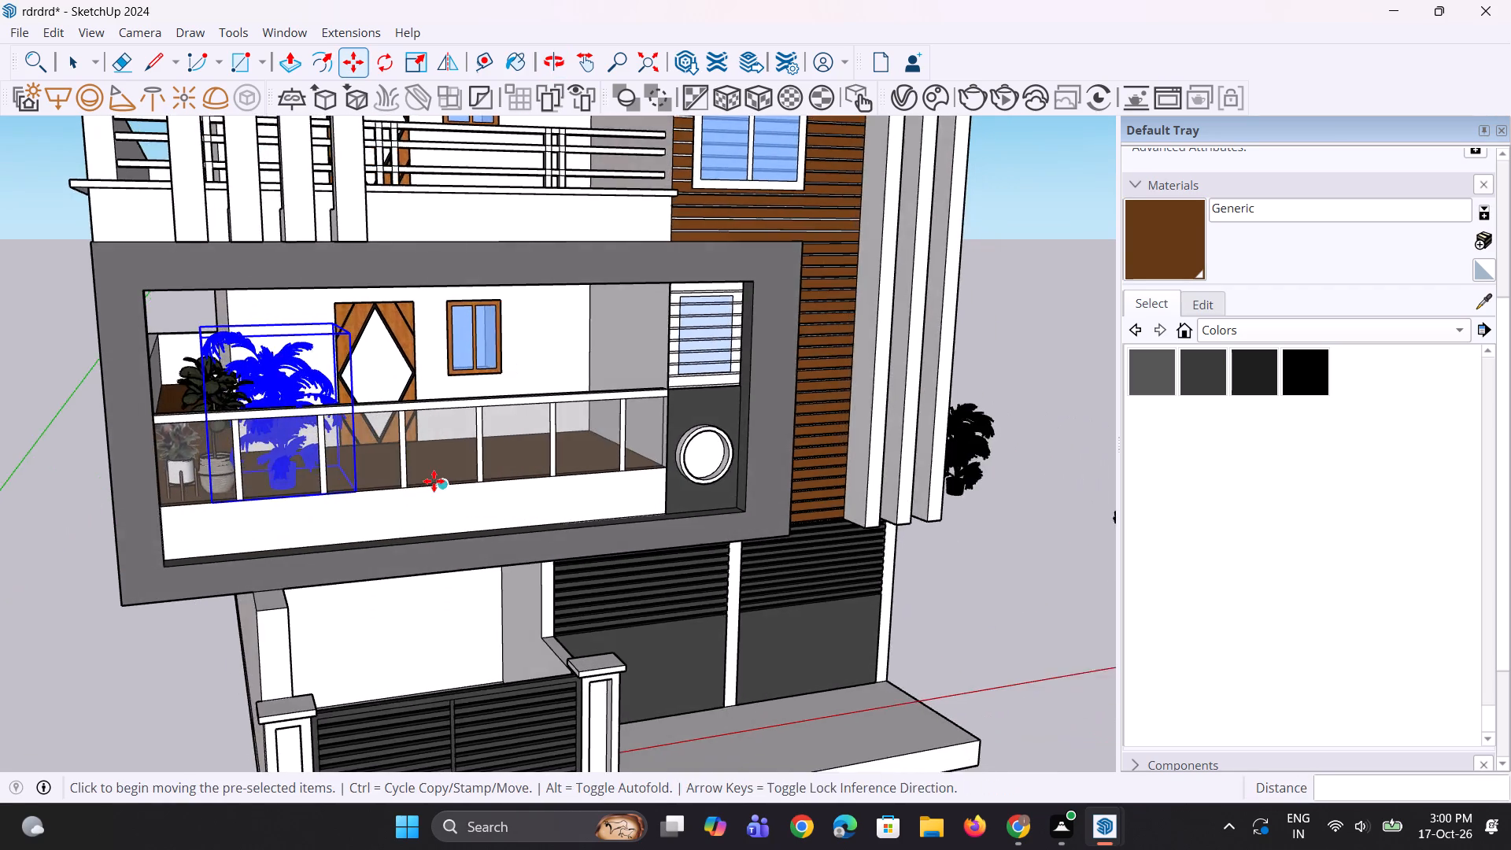
scroll(434, 481, down, 5)
key(s)
scroll(322, 301, up, 2)
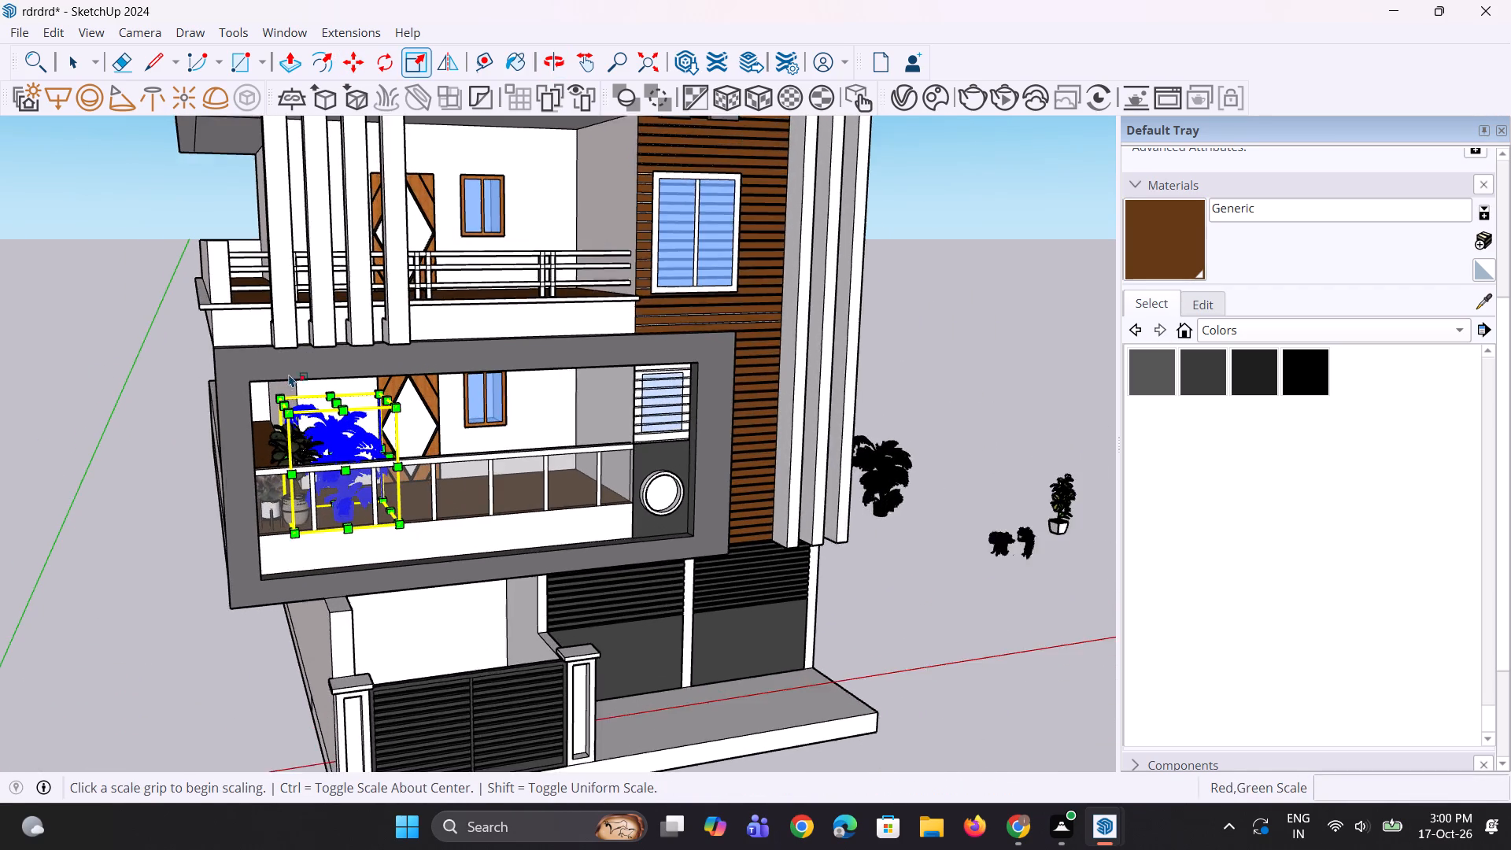
scroll(288, 376, up, 2)
click(279, 397)
click(313, 425)
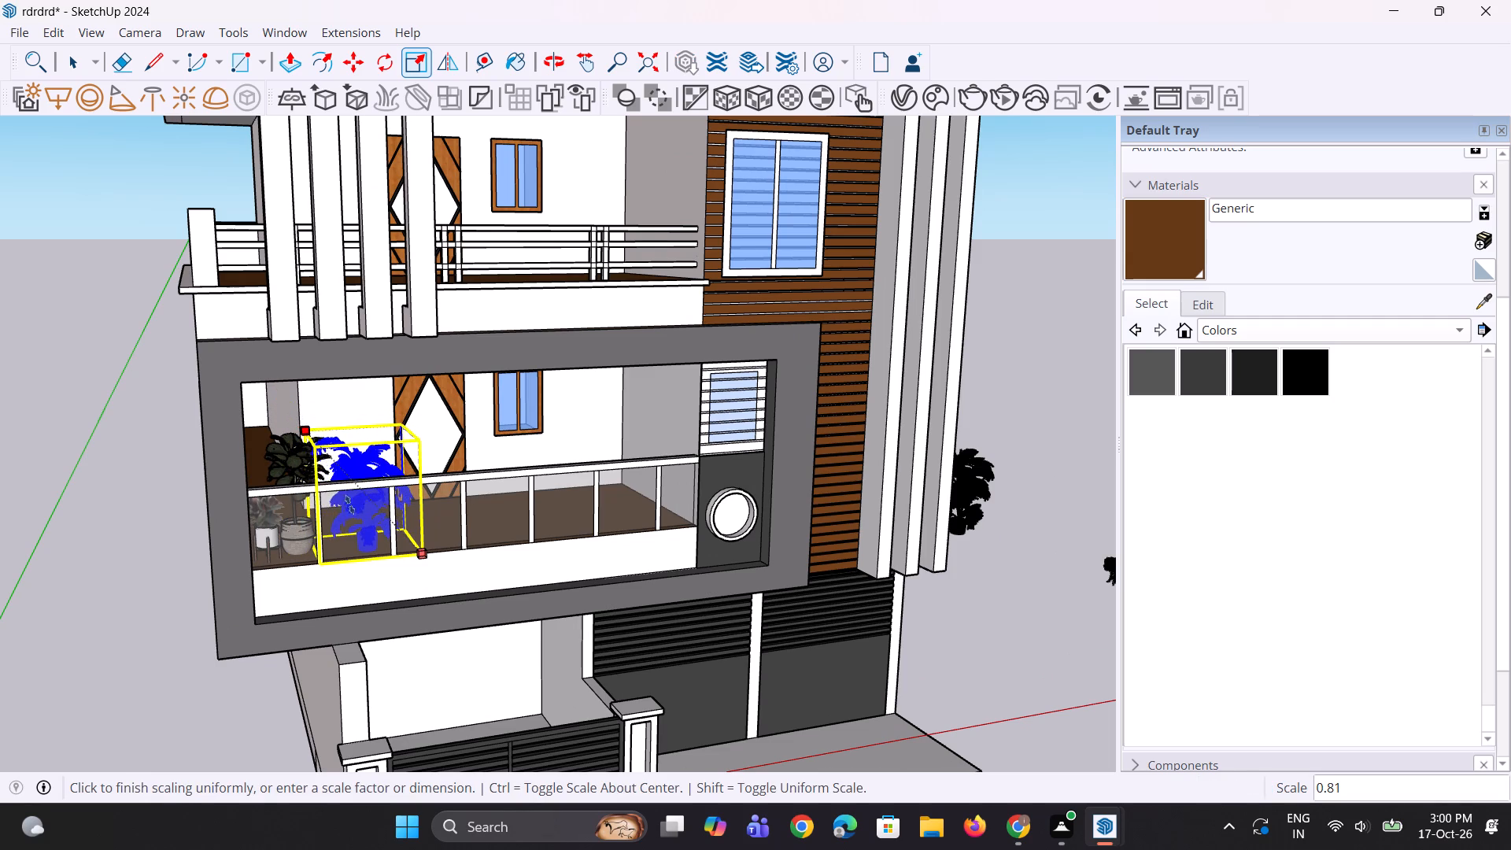
Move the balcony palm about 10 7/16" along the railing toward the basket-potted plant.
middle_drag(338, 510, 236, 483)
scroll(336, 559, up, 5)
key(m)
scroll(392, 549, up, 2)
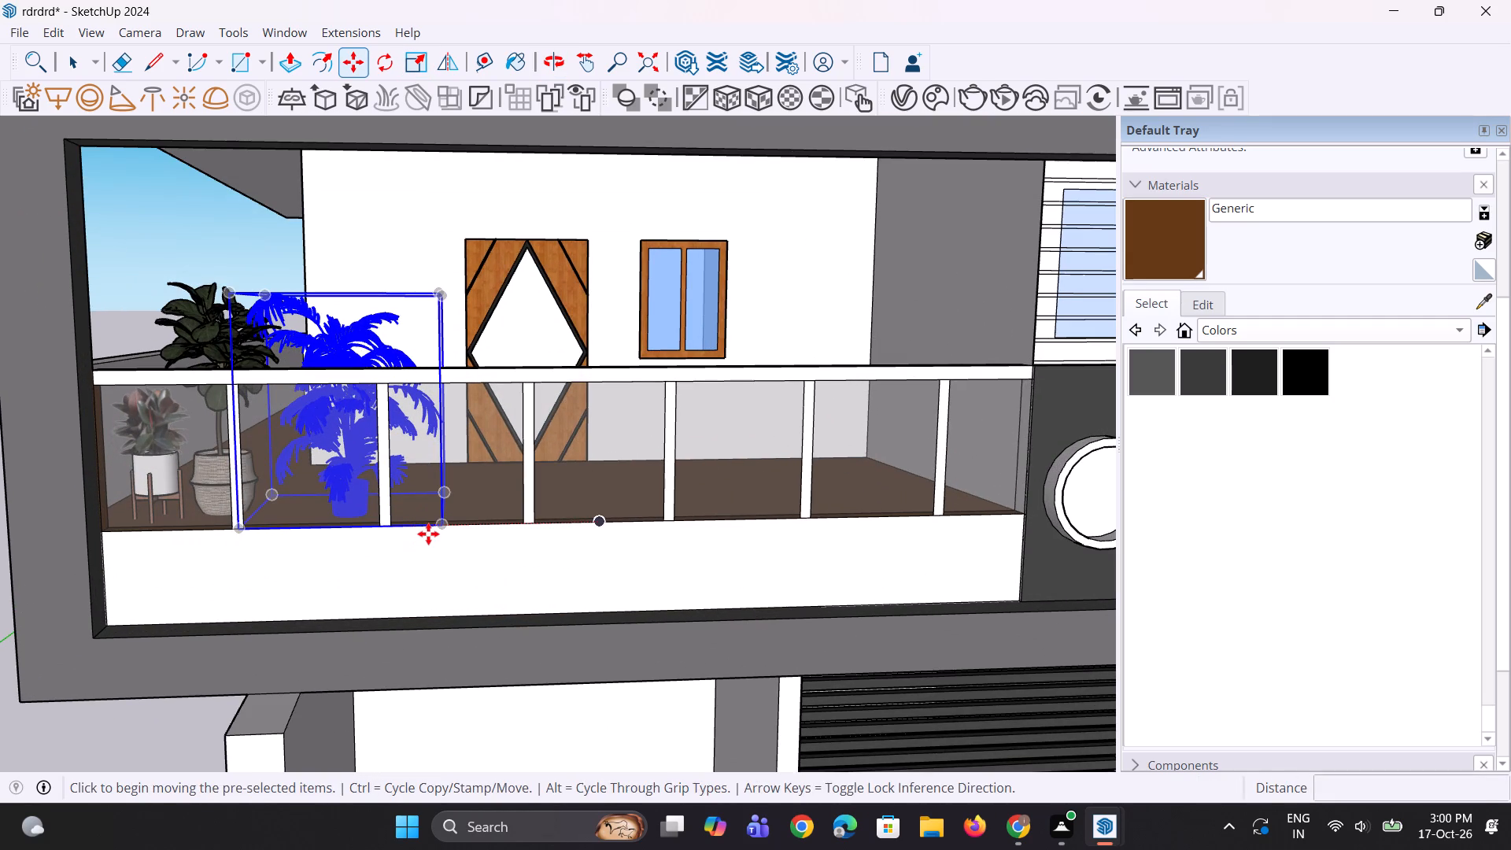
click(434, 530)
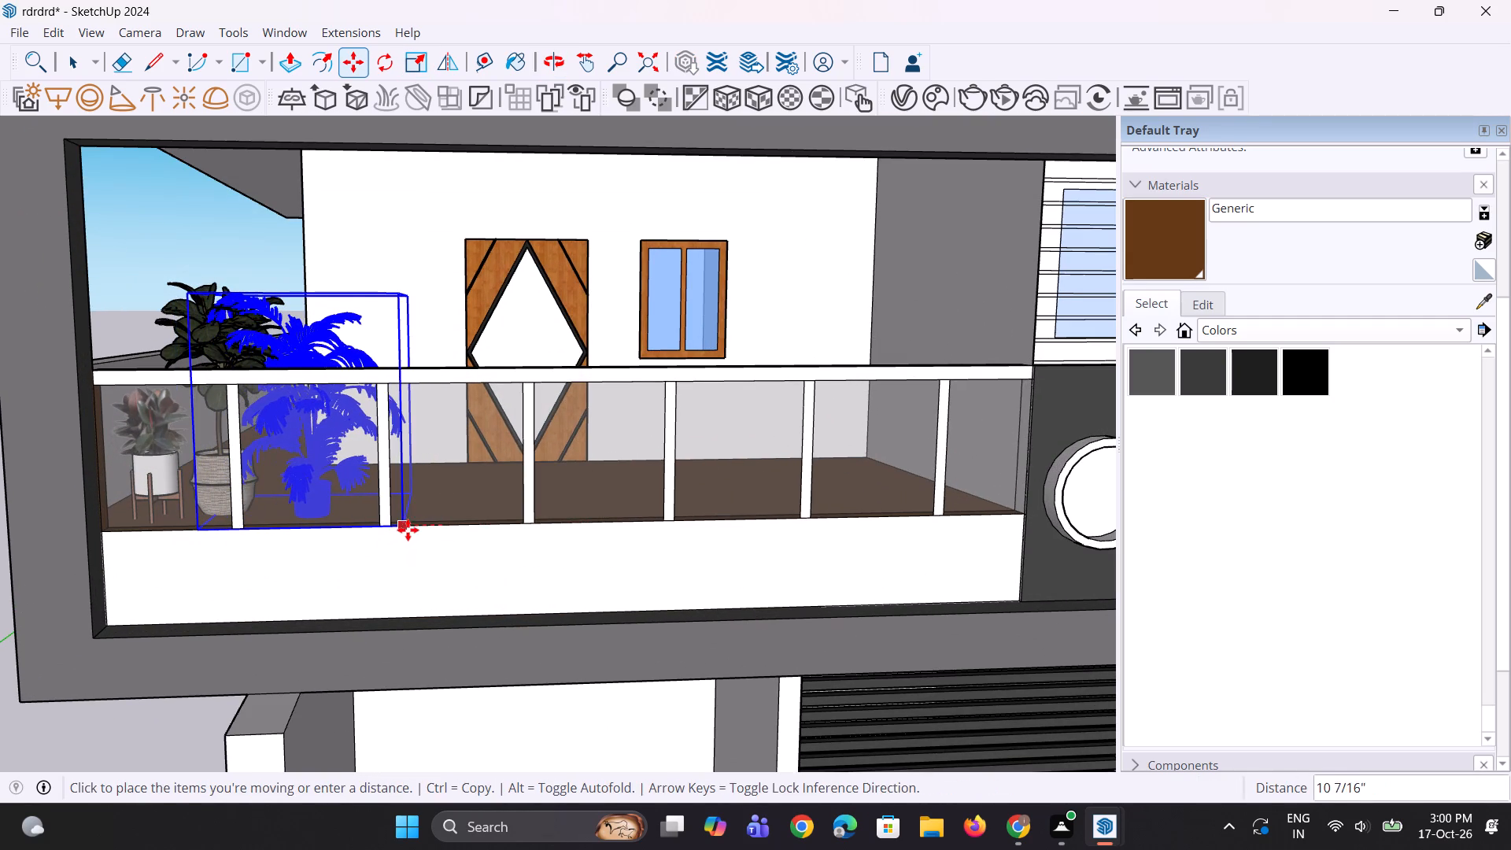
click(408, 530)
key(space)
key(space)
click(123, 261)
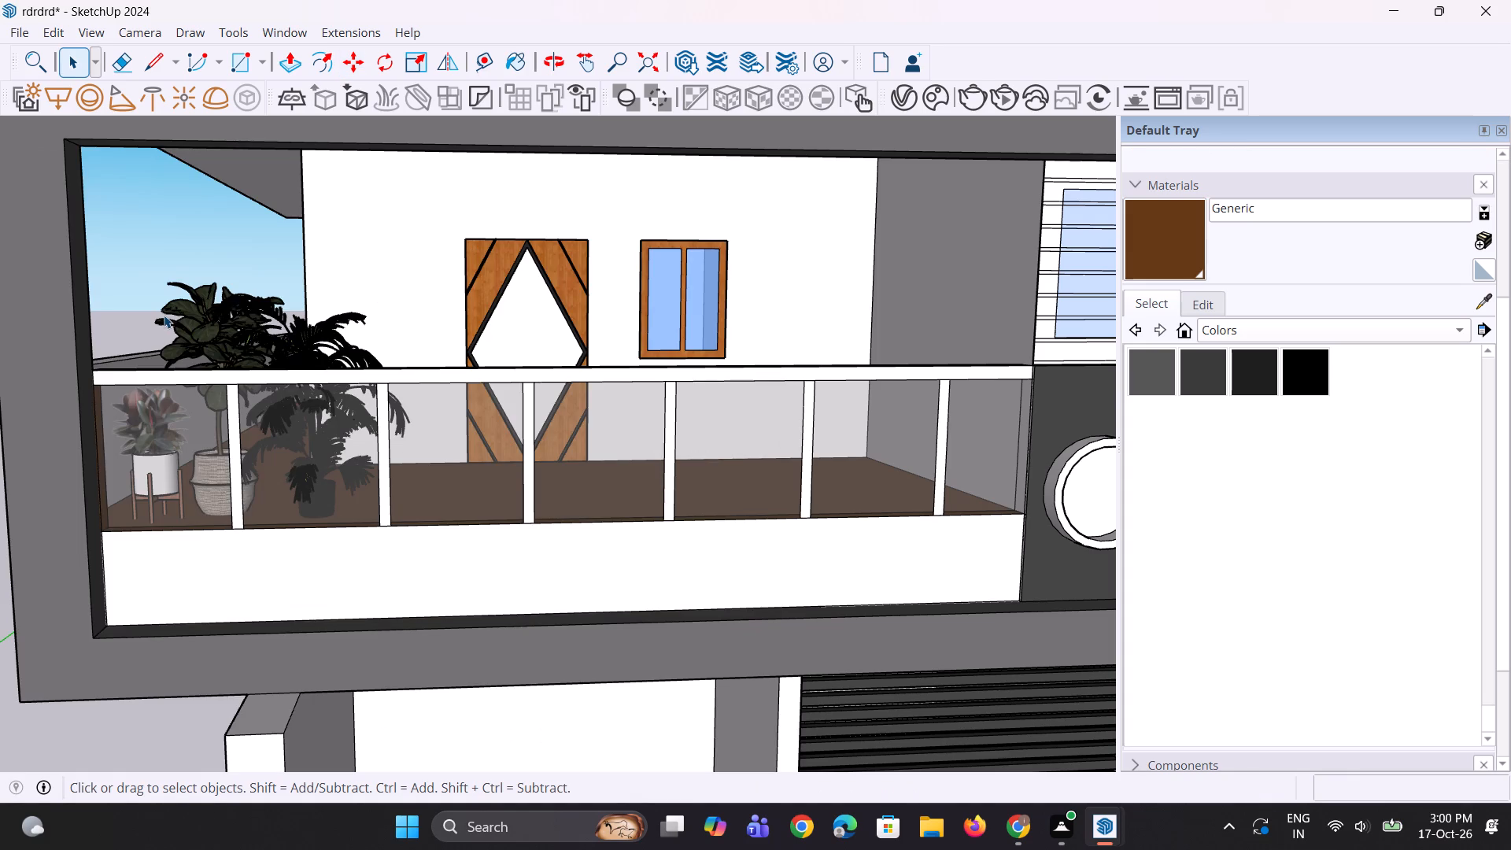
Shift the balcony palm inward, away from the railing and onto the balcony floor.
key(space)
key(space)
click(155, 287)
scroll(186, 376, down, 4)
middle_drag(209, 392, 239, 445)
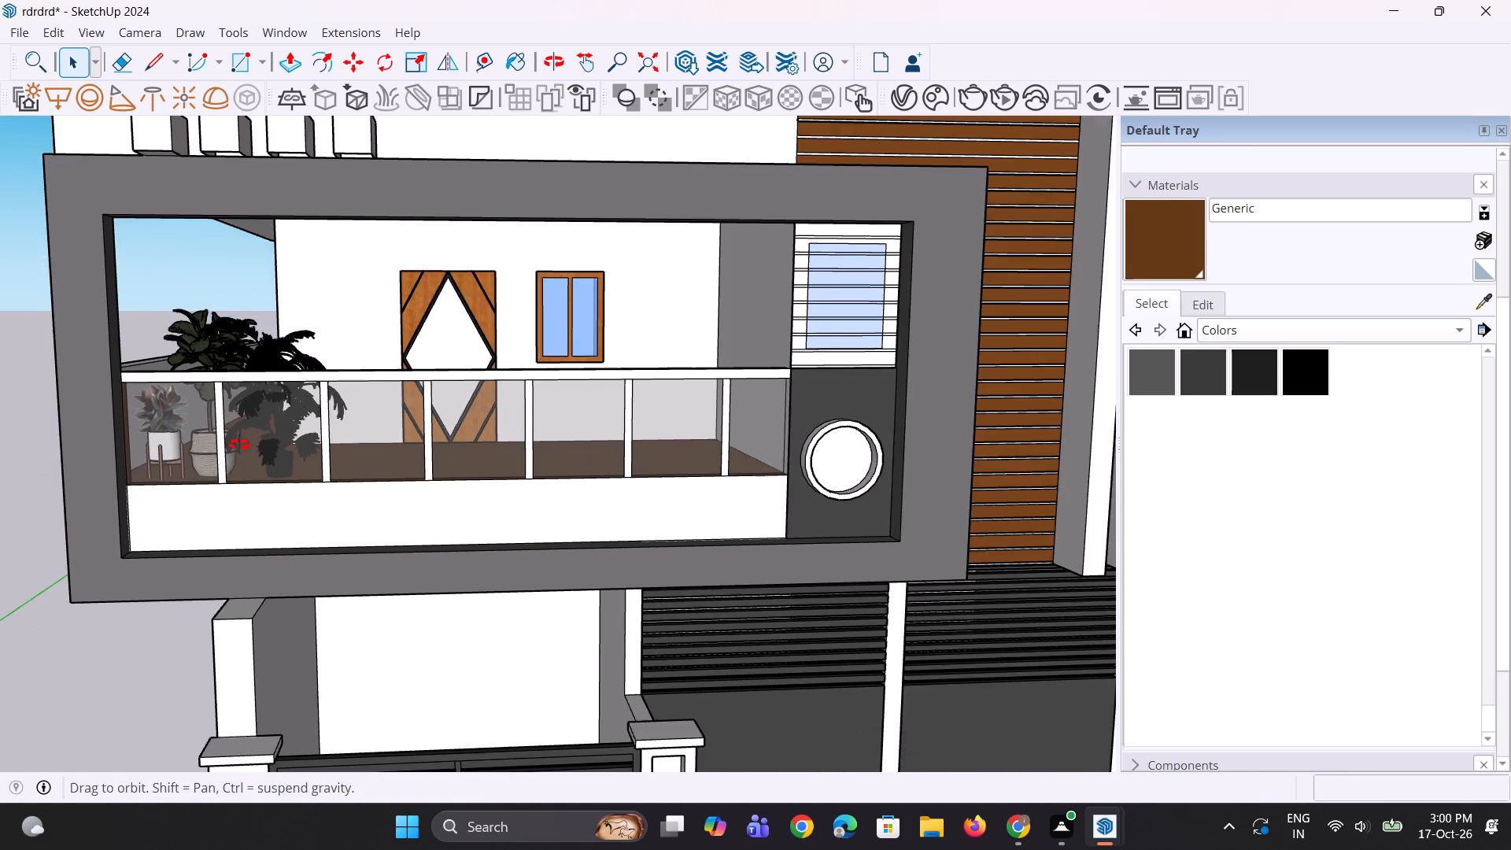
middle_drag(239, 445, 243, 468)
scroll(282, 478, up, 2)
click(279, 364)
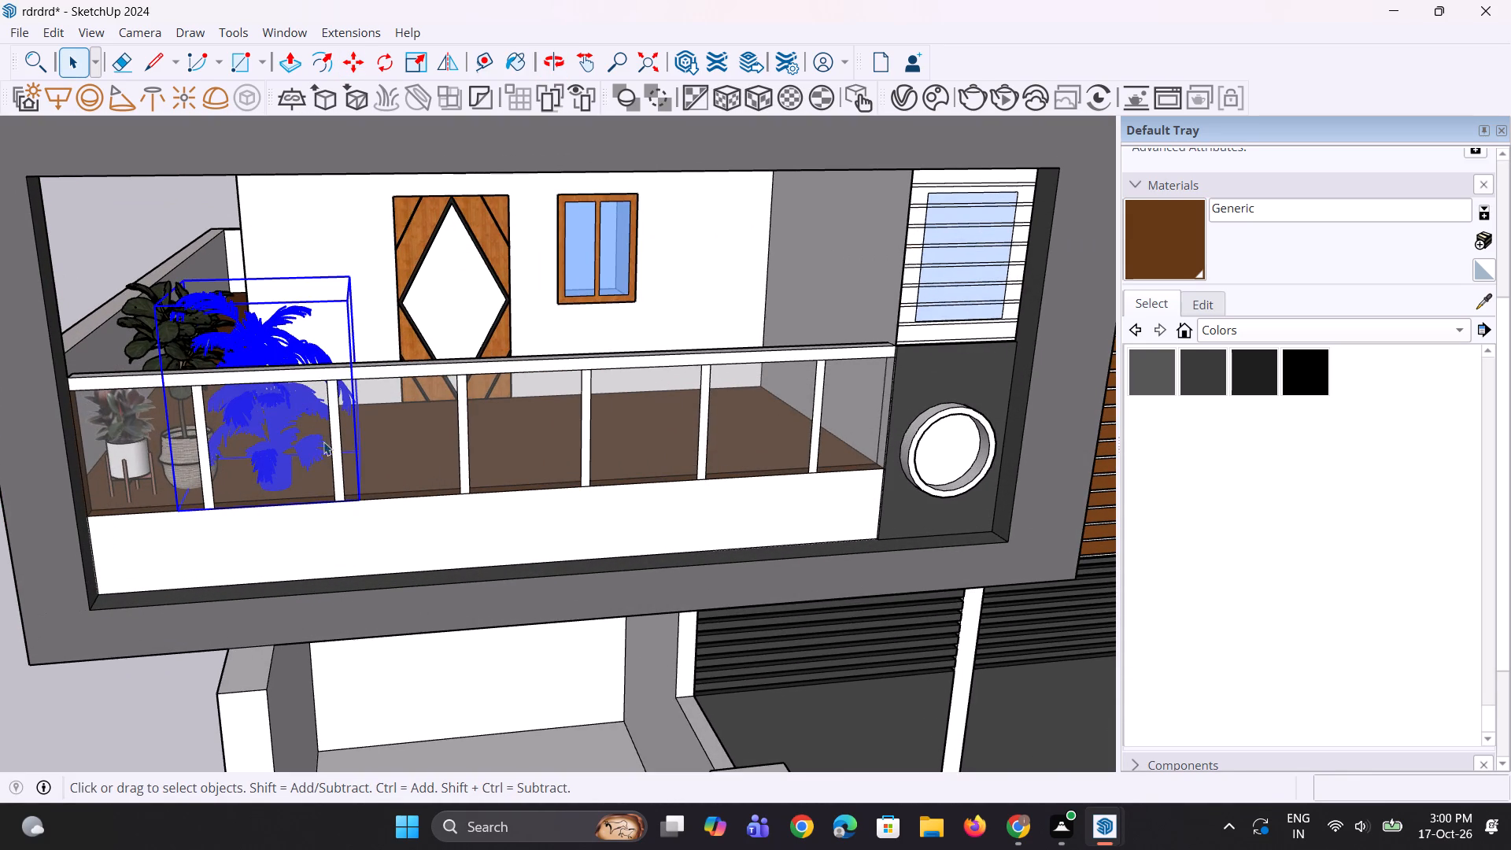
key(m)
scroll(344, 475, up, 4)
click(362, 511)
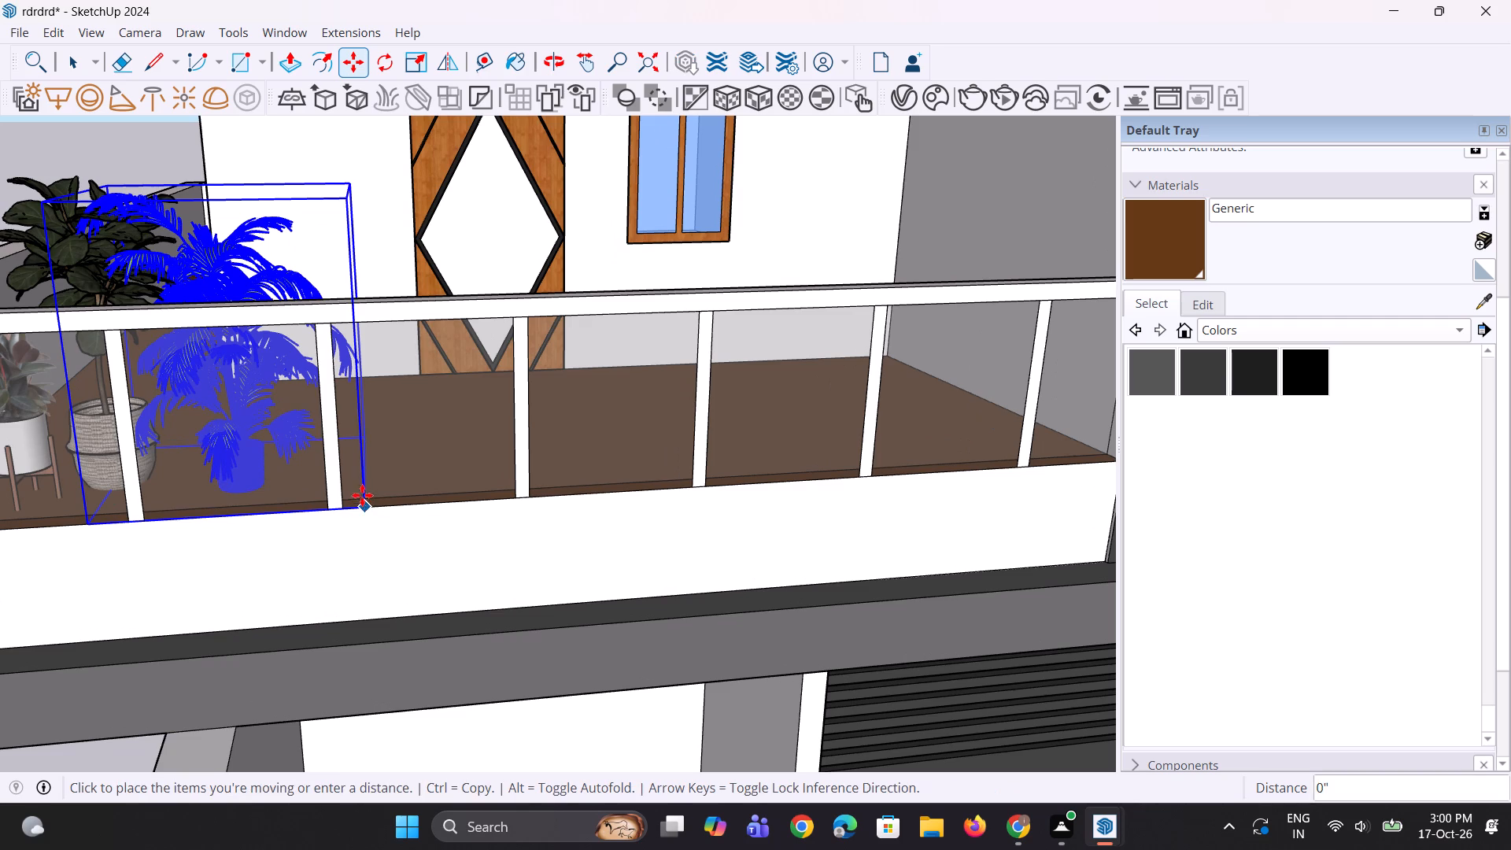
click(362, 487)
key(space)
key(space)
click(86, 159)
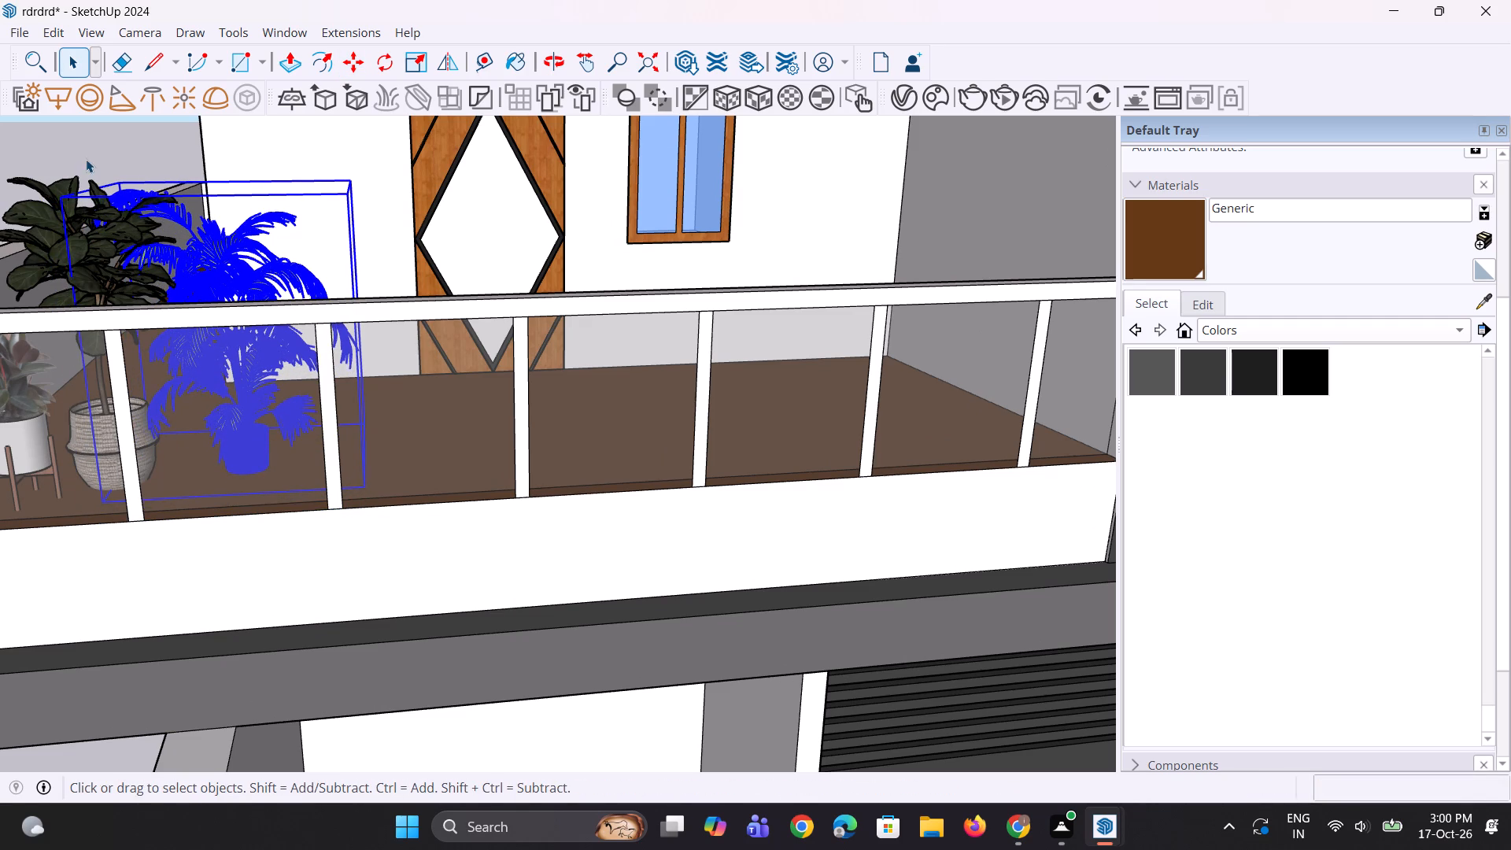
Move the white-potted leafy plant about 45' 3" from the ground onto the first-floor balcony beside the palm.
scroll(150, 266, down, 4)
middle_drag(234, 333, 254, 281)
scroll(216, 350, down, 12)
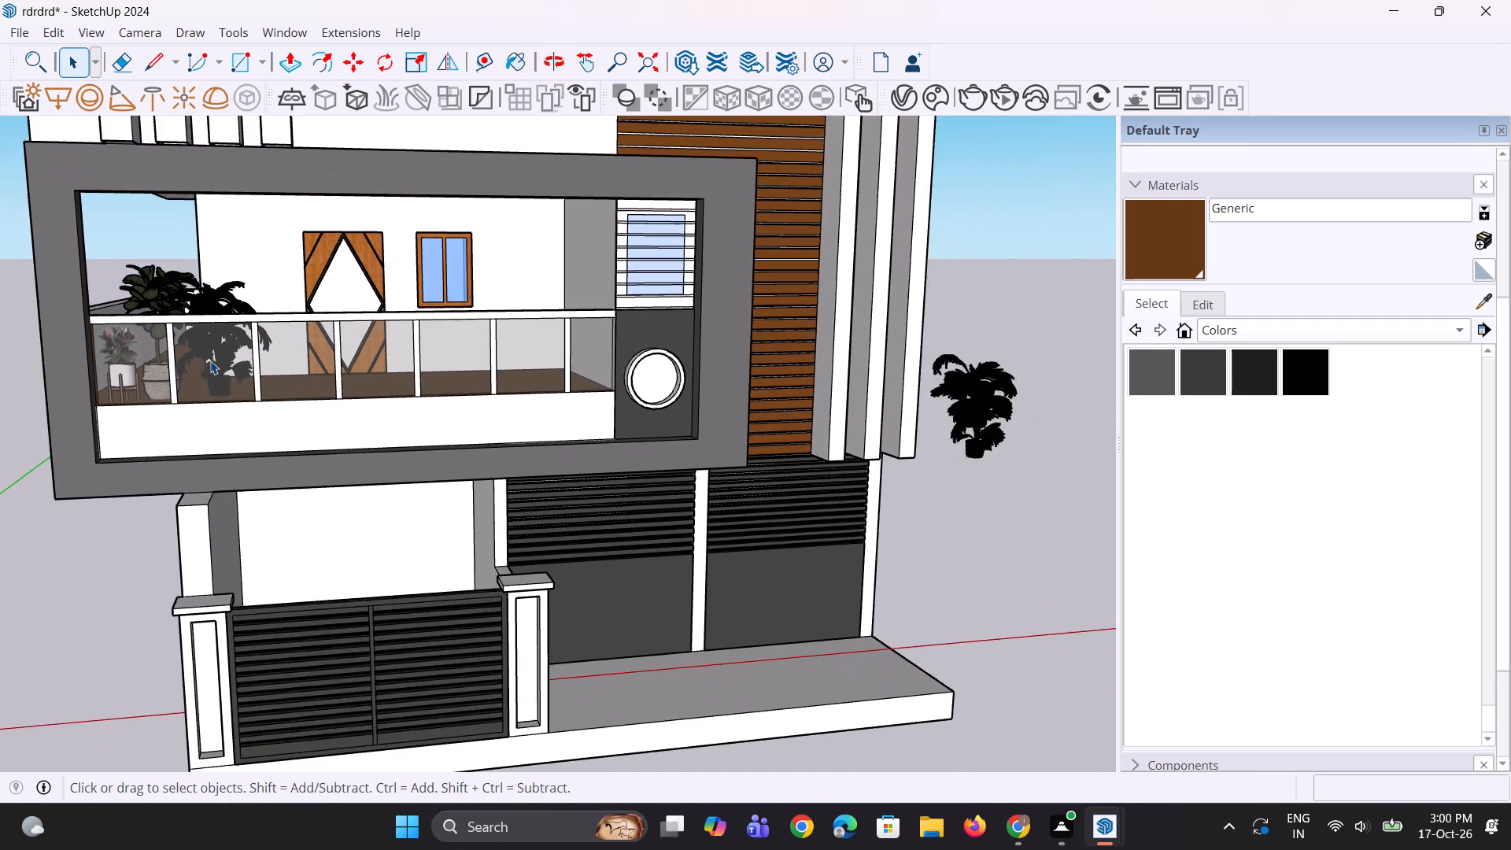
scroll(210, 360, down, 3)
scroll(1021, 371, up, 2)
click(958, 432)
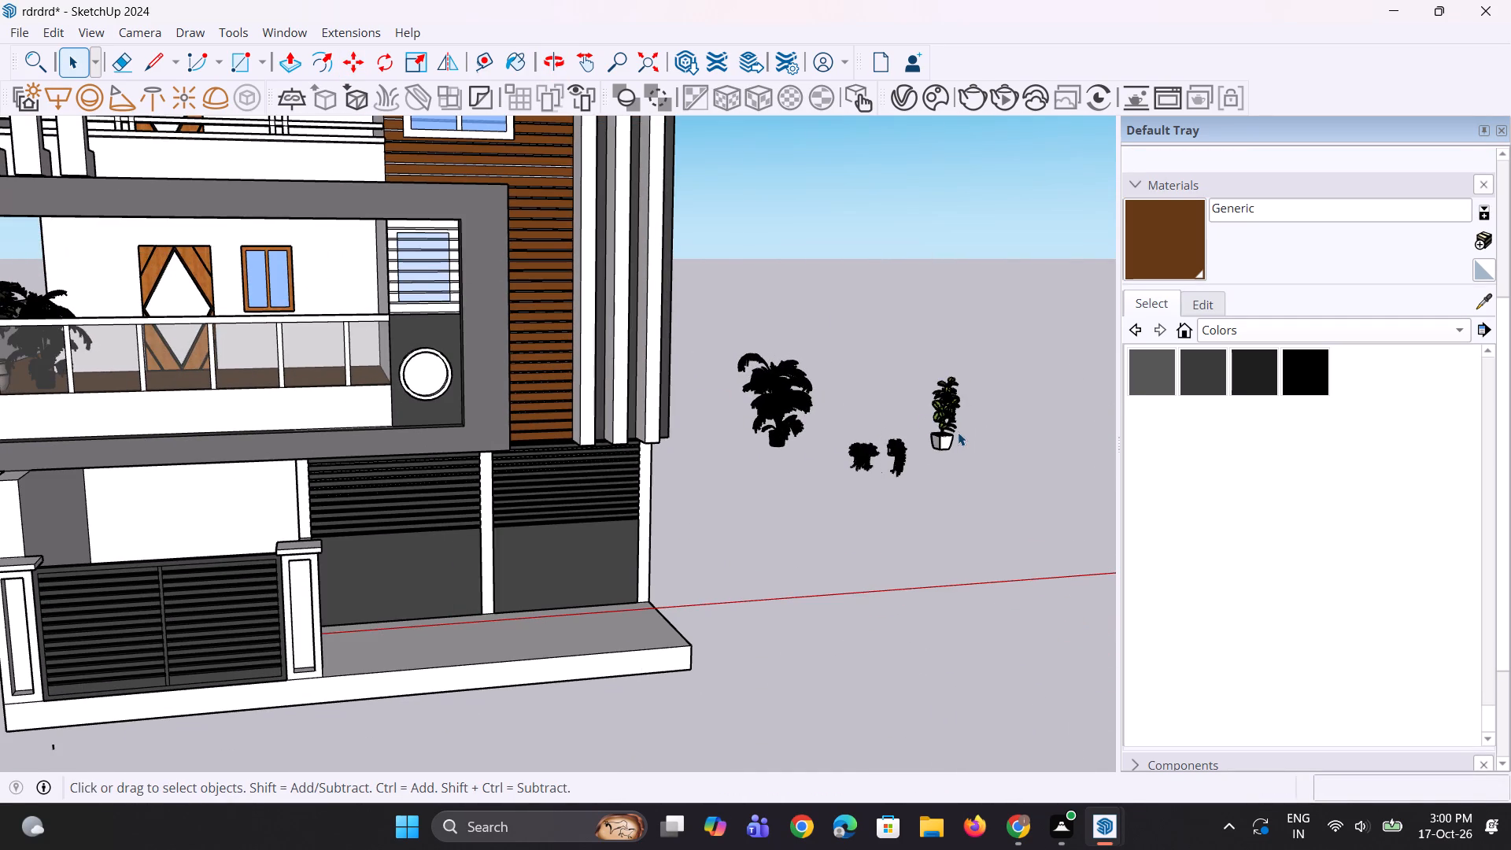
click(944, 445)
key(m)
click(929, 459)
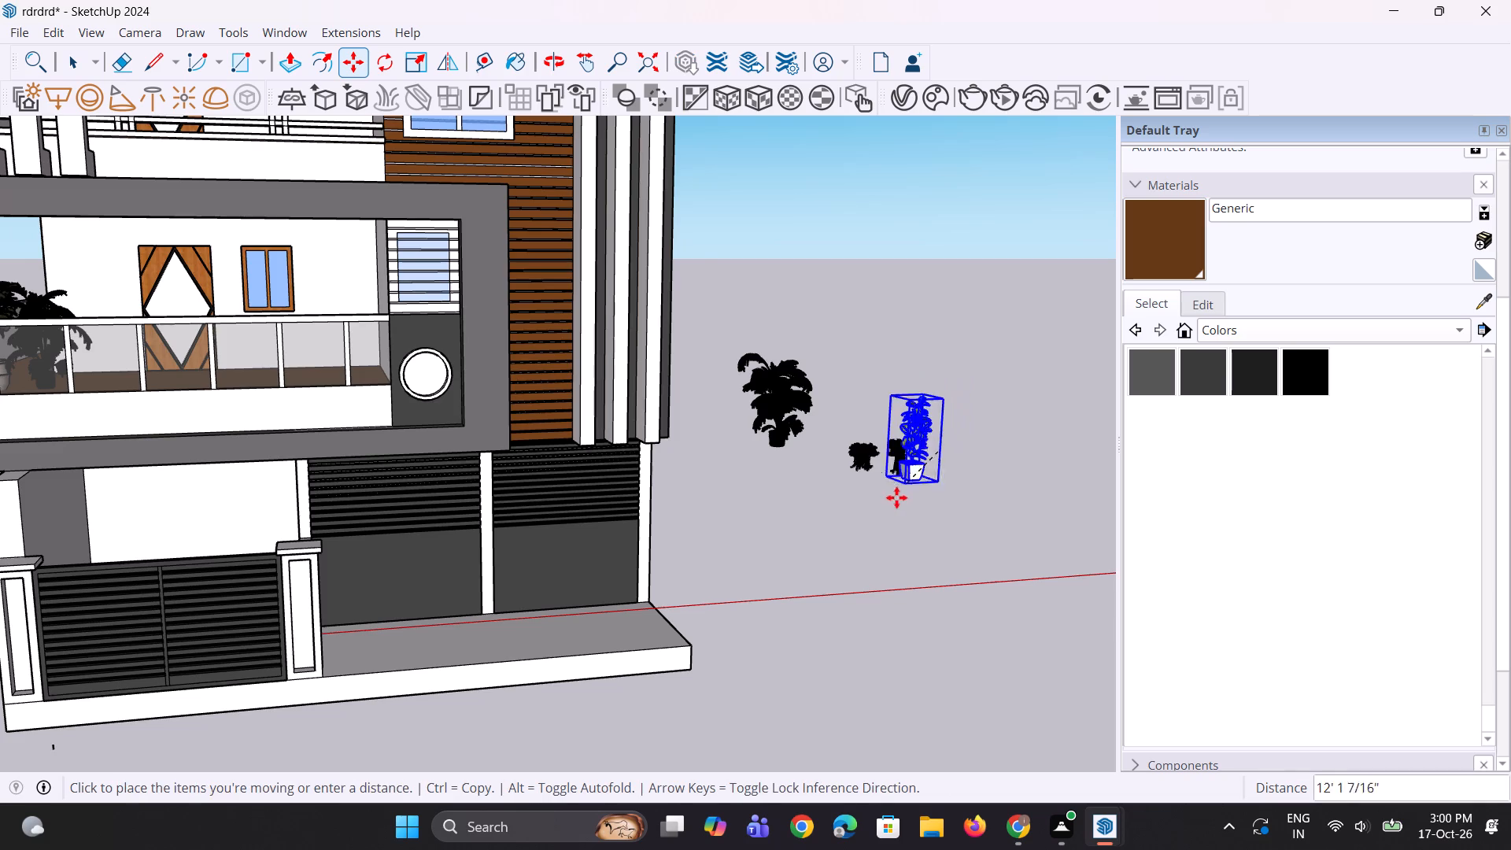
scroll(925, 472, down, 5)
scroll(348, 395, up, 6)
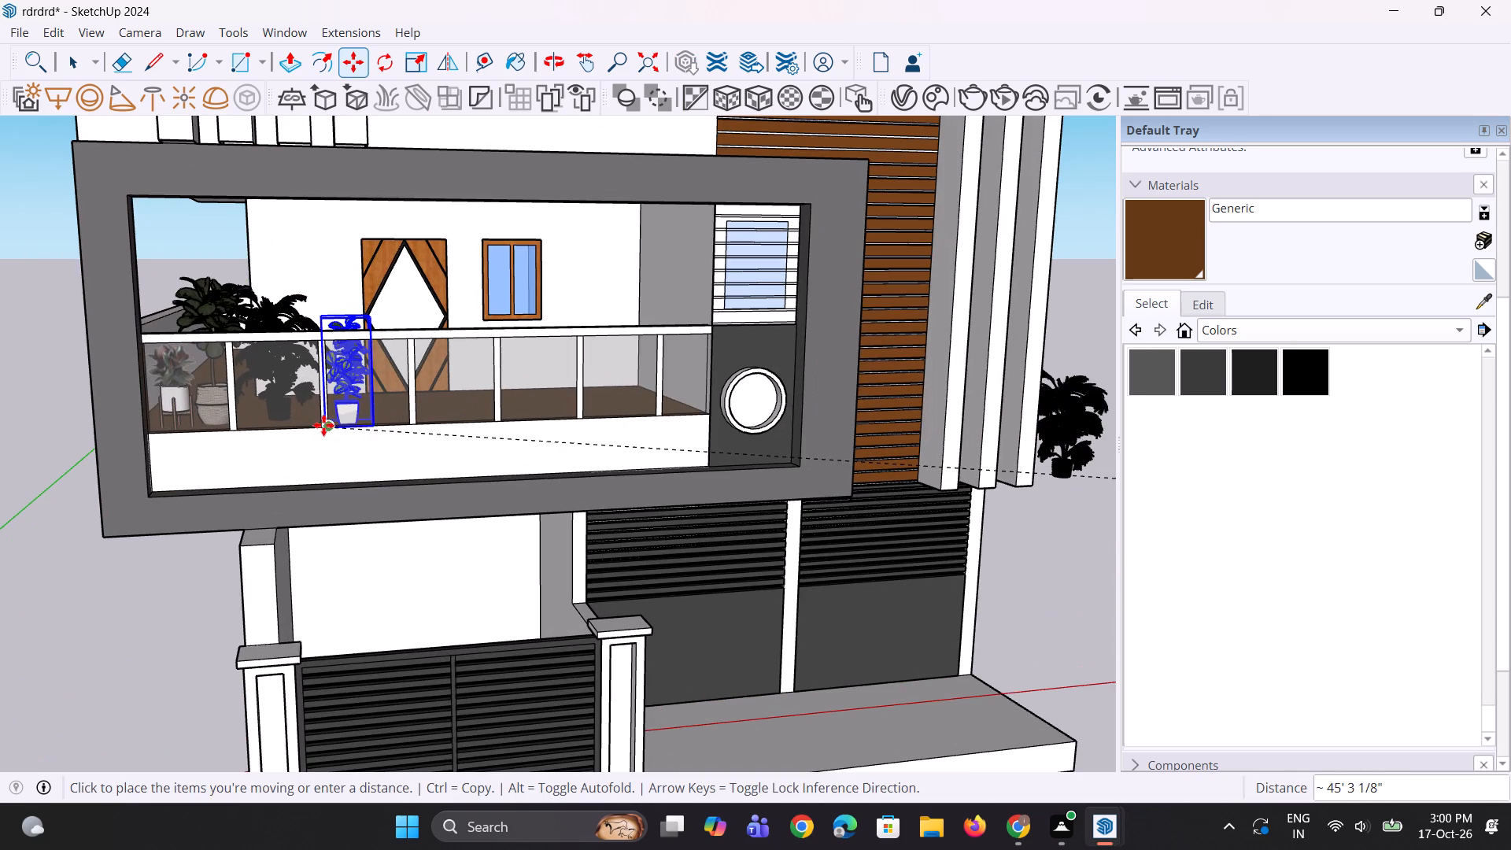
click(321, 423)
Shift the white-potted plant about 1' inward from the balcony railing and closer to the palm.
middle_drag(424, 367, 341, 546)
scroll(330, 479, up, 6)
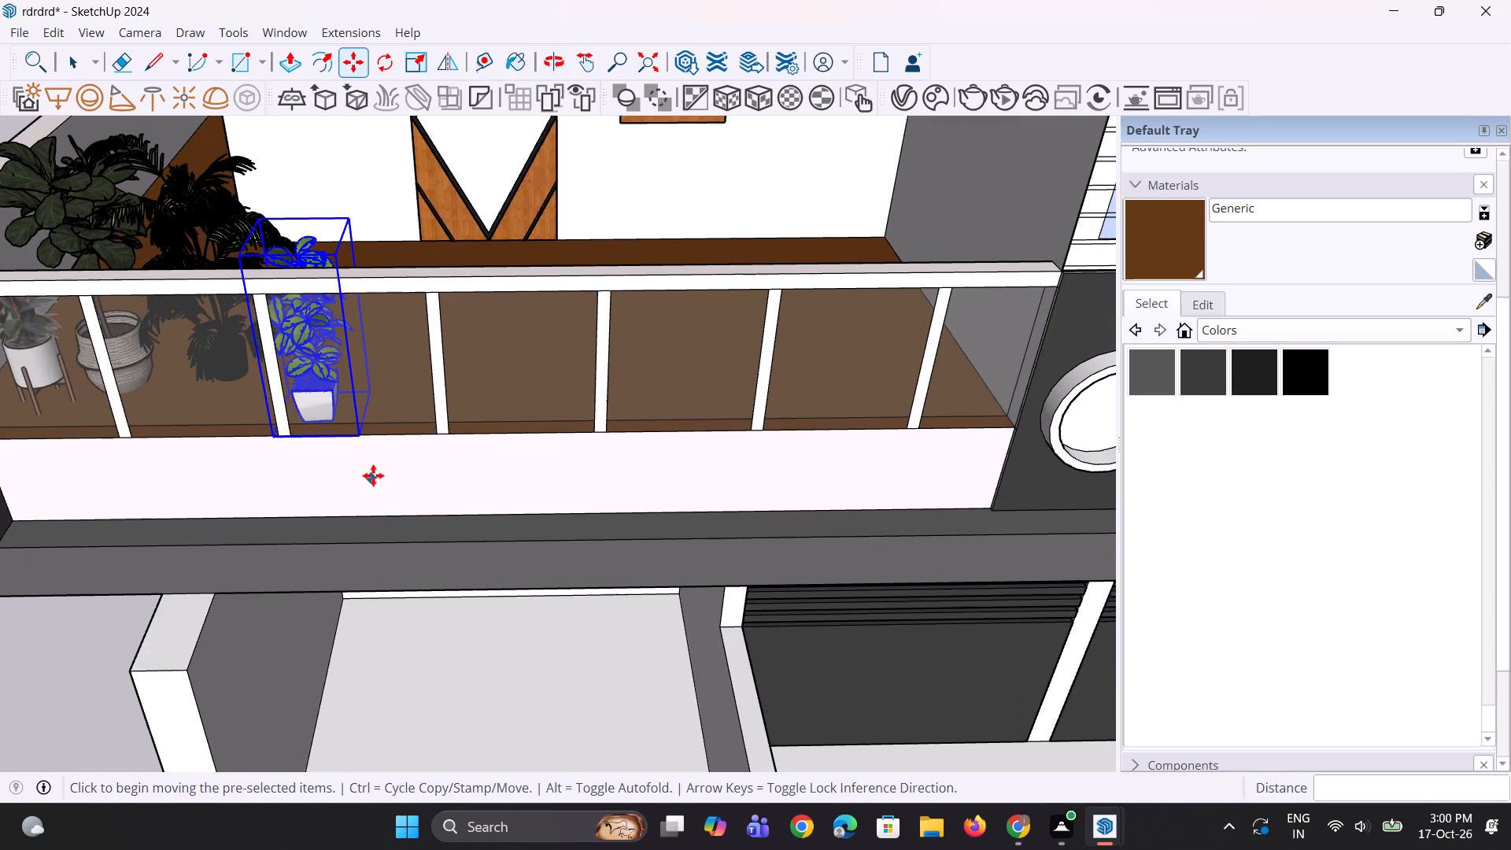
click(365, 435)
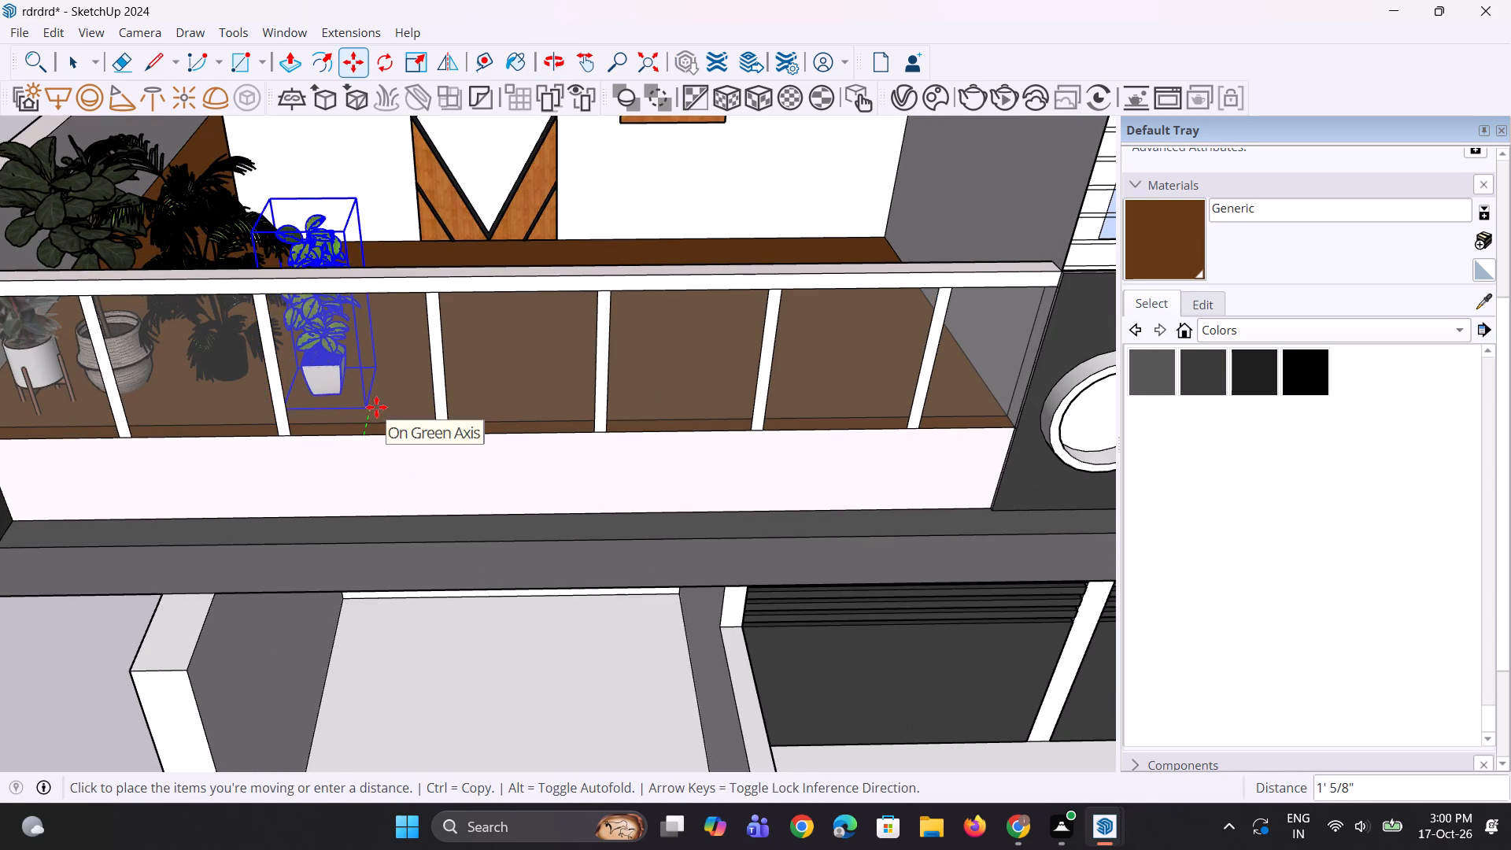
click(376, 406)
click(371, 404)
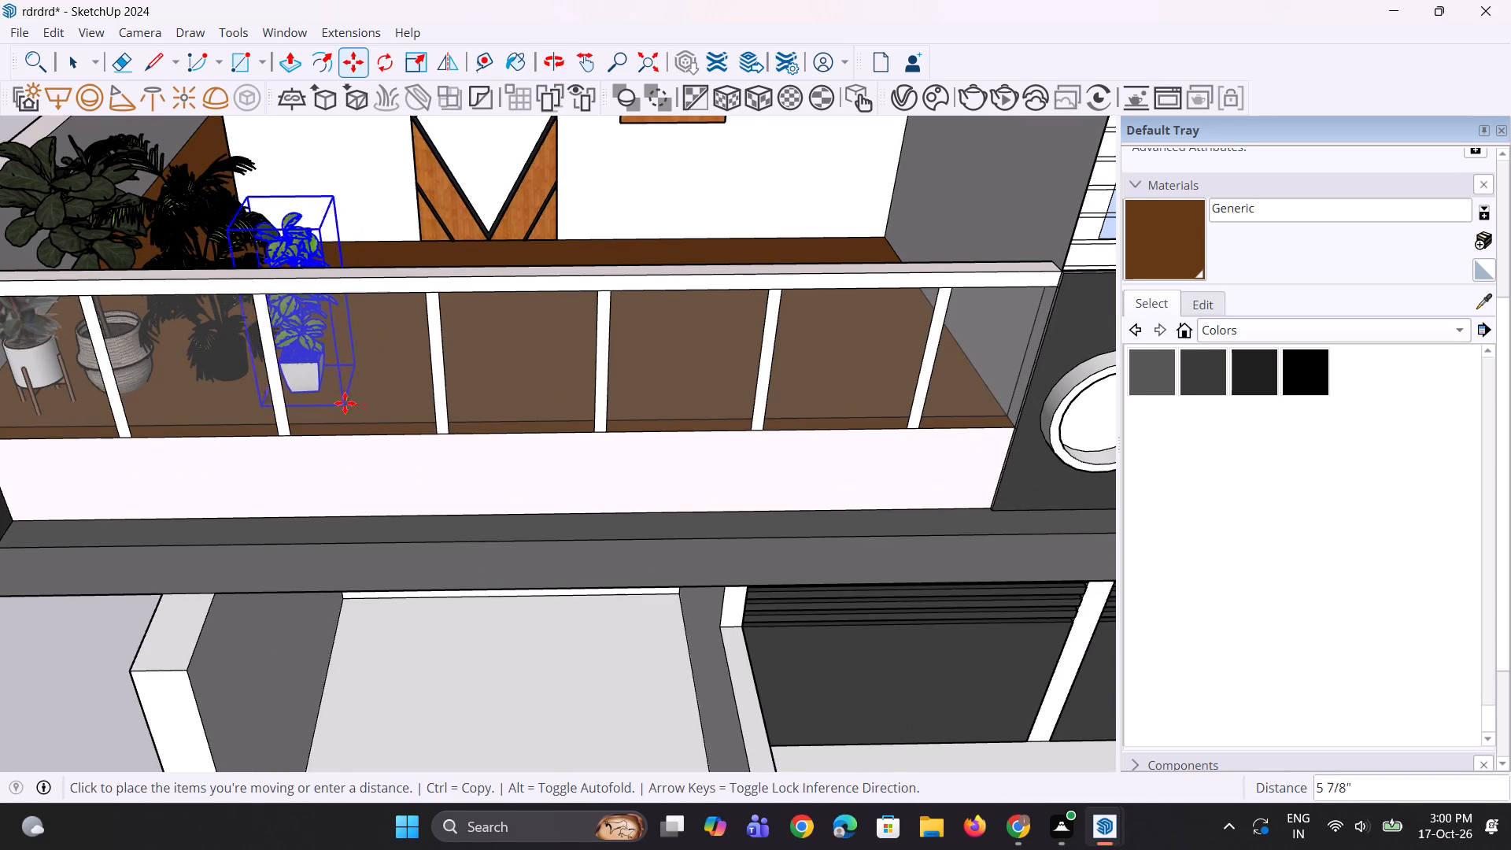
click(335, 403)
Move the balcony palm about 7 3/8" toward the railing.
middle_drag(369, 411, 582, 337)
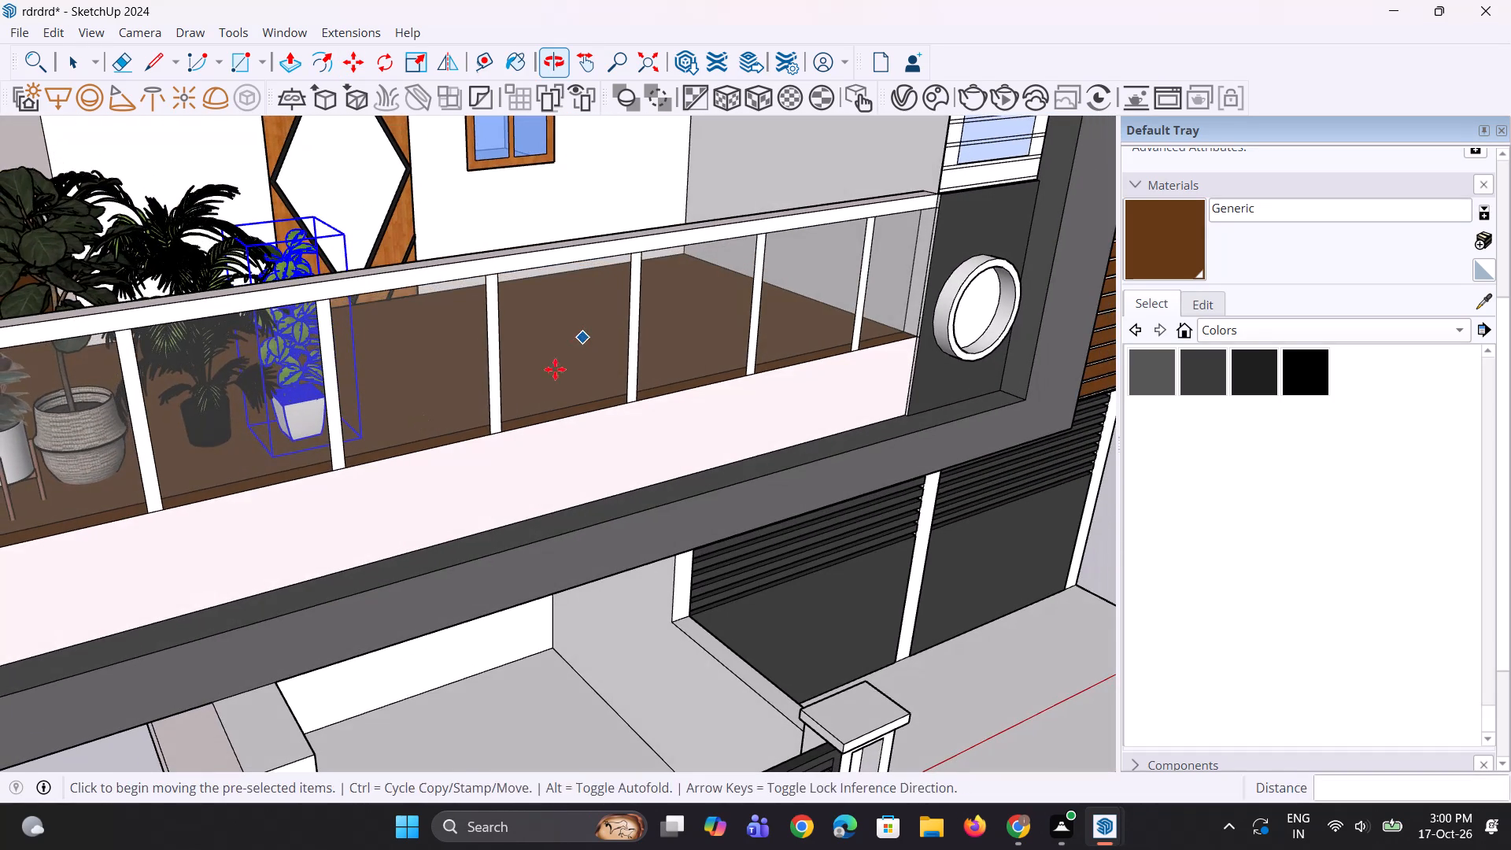
key(space)
key(space)
click(187, 246)
scroll(216, 323, up, 2)
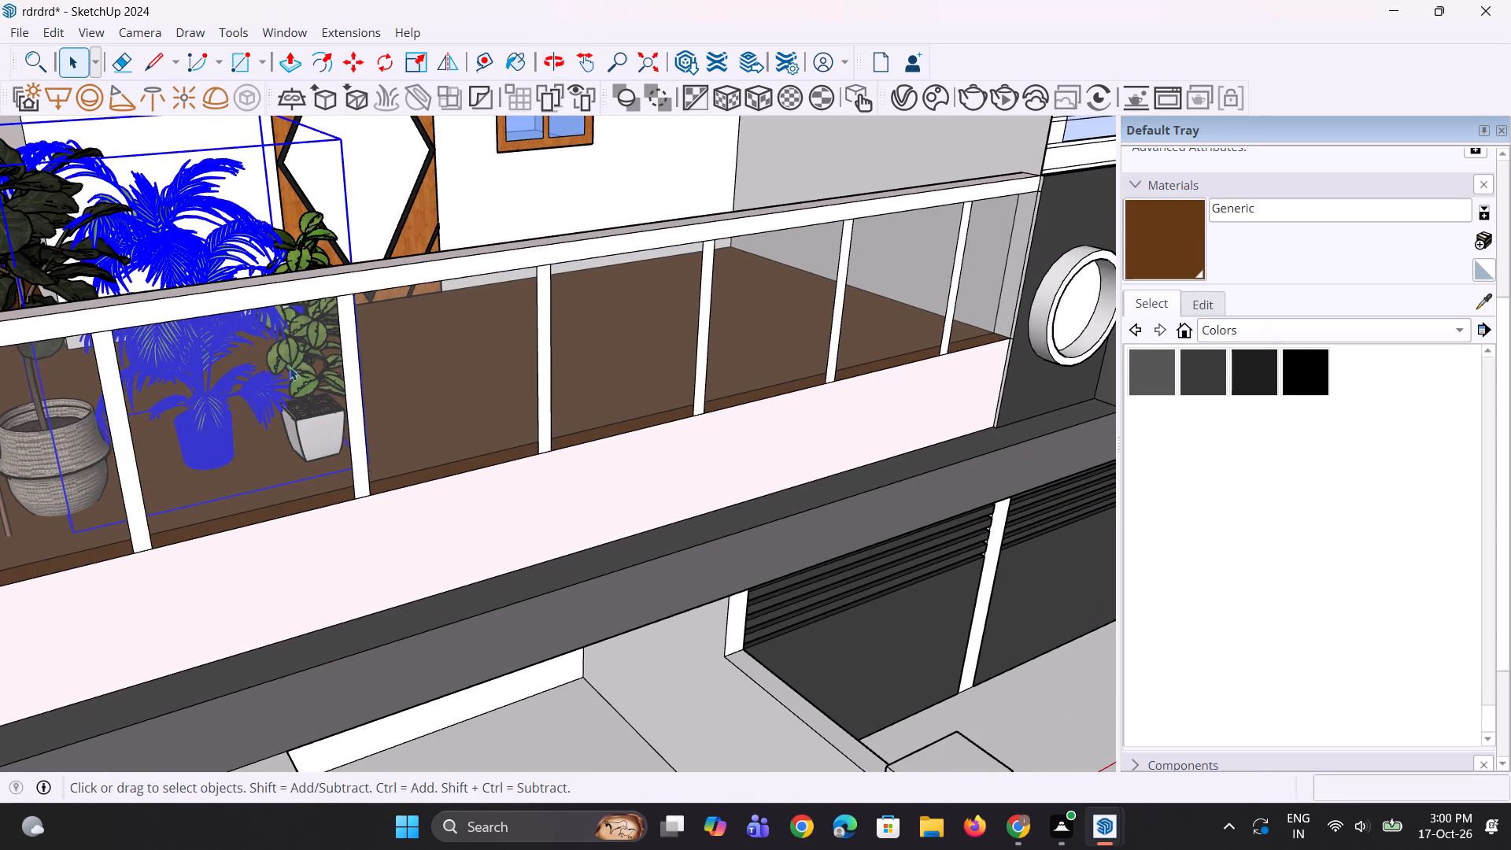
key(m)
click(366, 465)
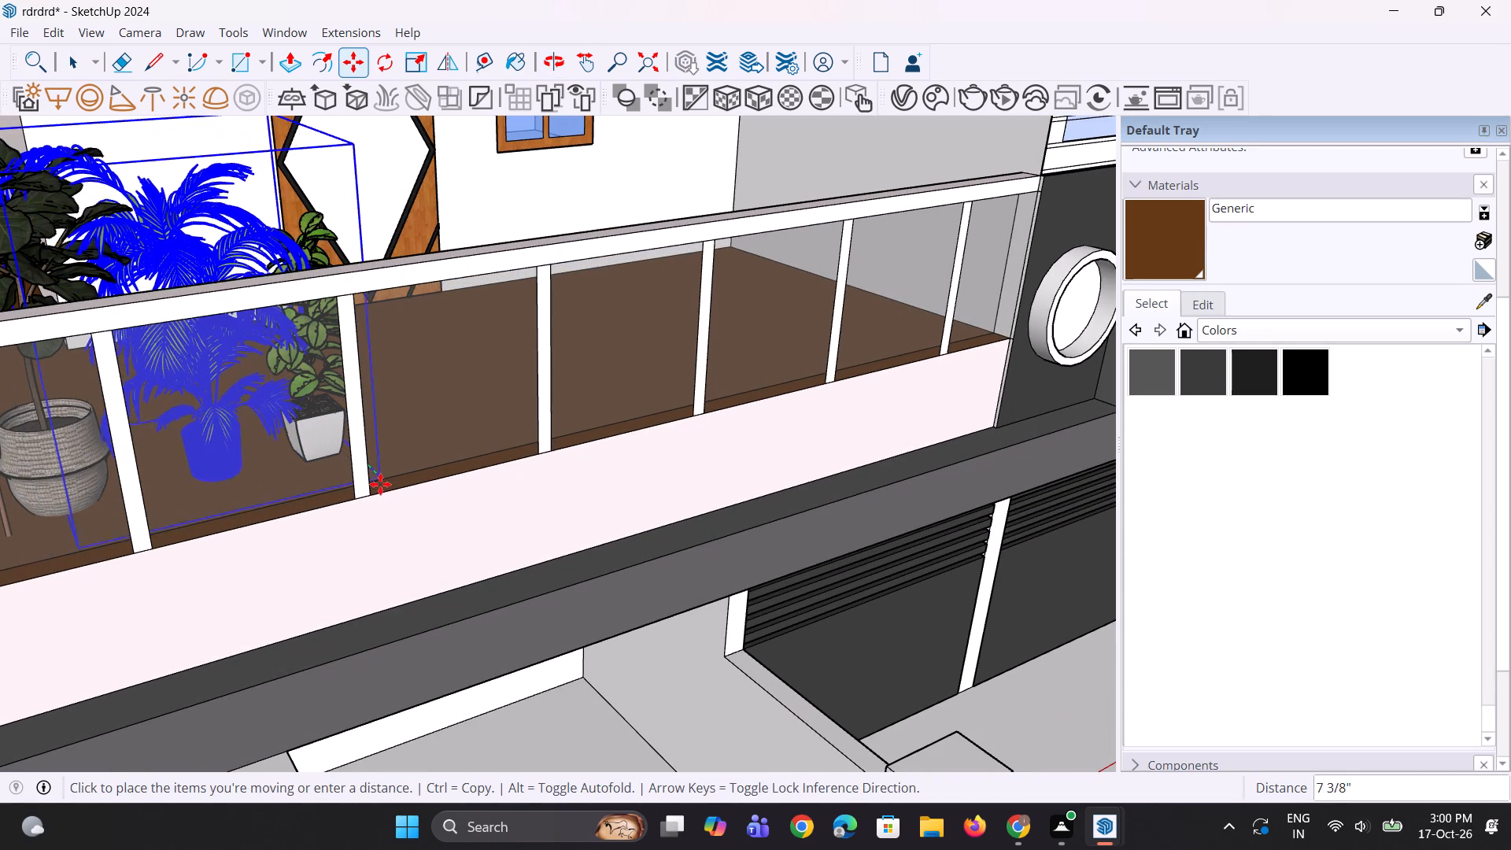
click(377, 486)
middle_drag(361, 449, 297, 426)
key(space)
key(space)
scroll(314, 422, down, 7)
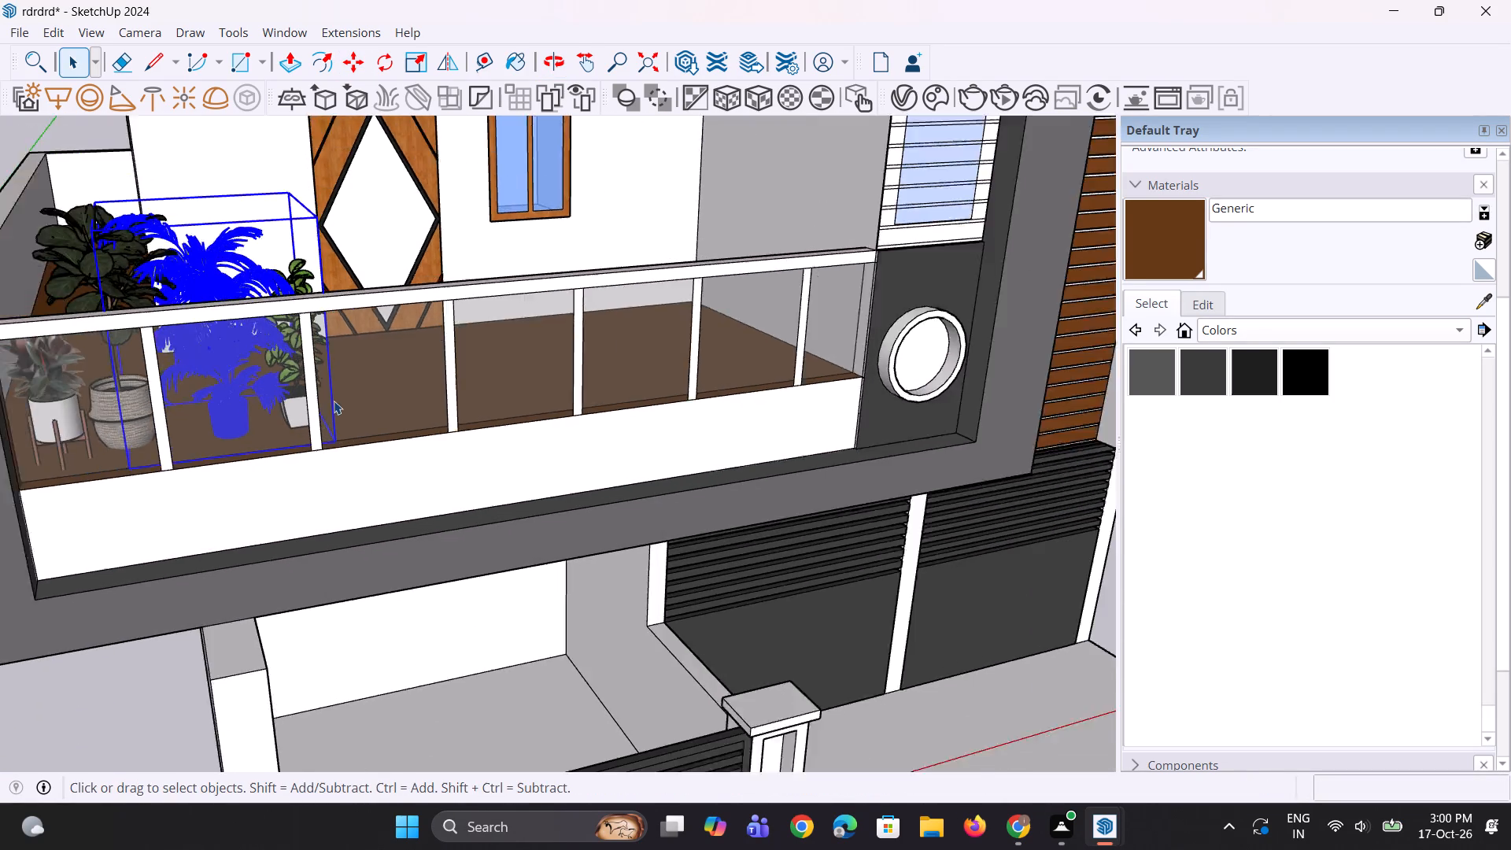
scroll(334, 401, down, 4)
click(70, 490)
Move the white-potted balcony plant about 3 7/16" away from the palm.
scroll(205, 386, down, 4)
middle_drag(214, 381, 191, 363)
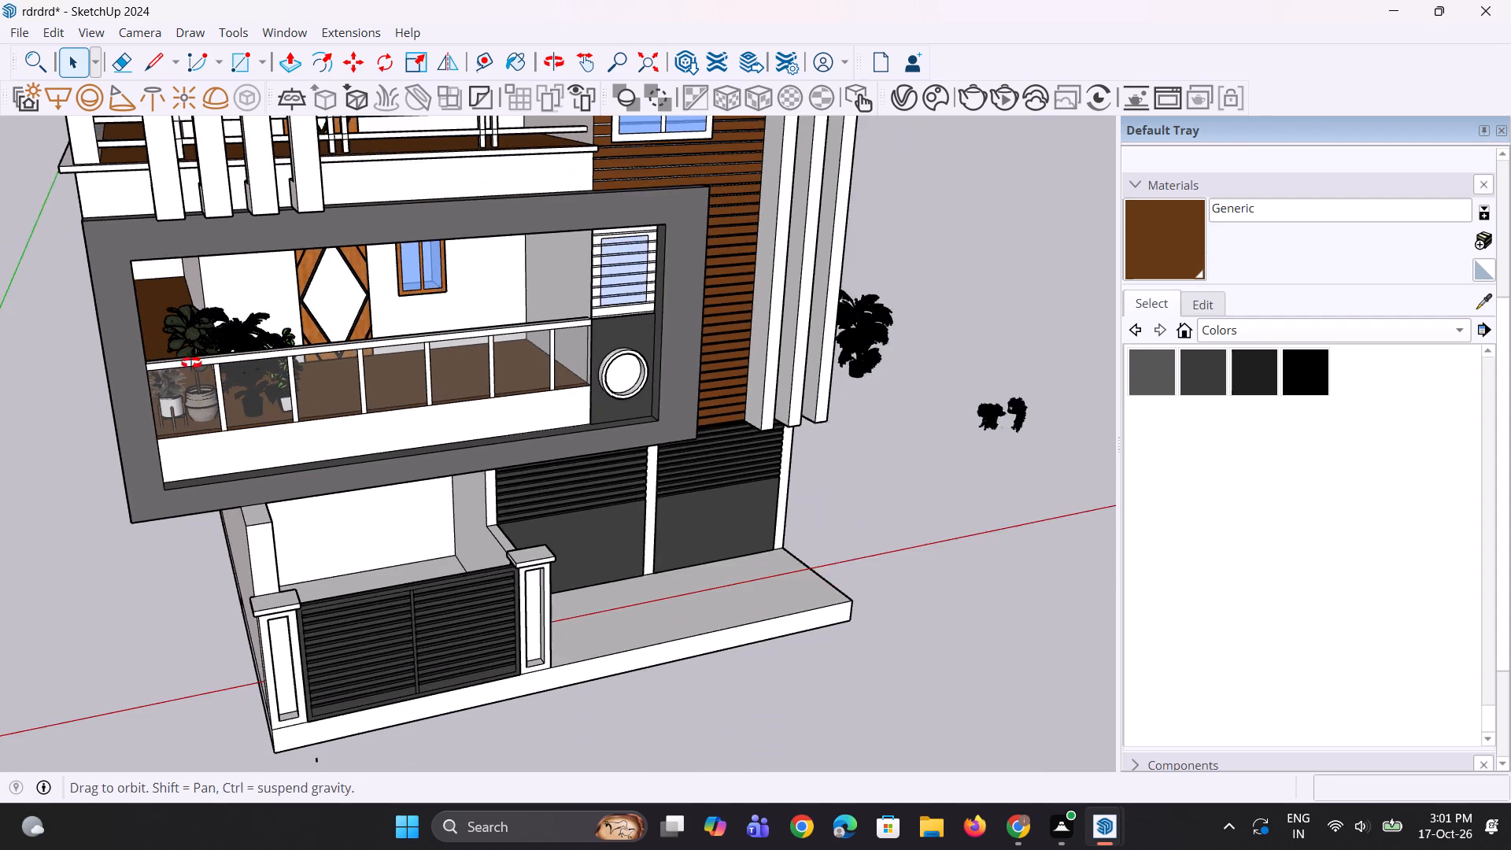
middle_drag(191, 363, 159, 351)
scroll(238, 342, up, 3)
click(266, 332)
ctrl+click(308, 331)
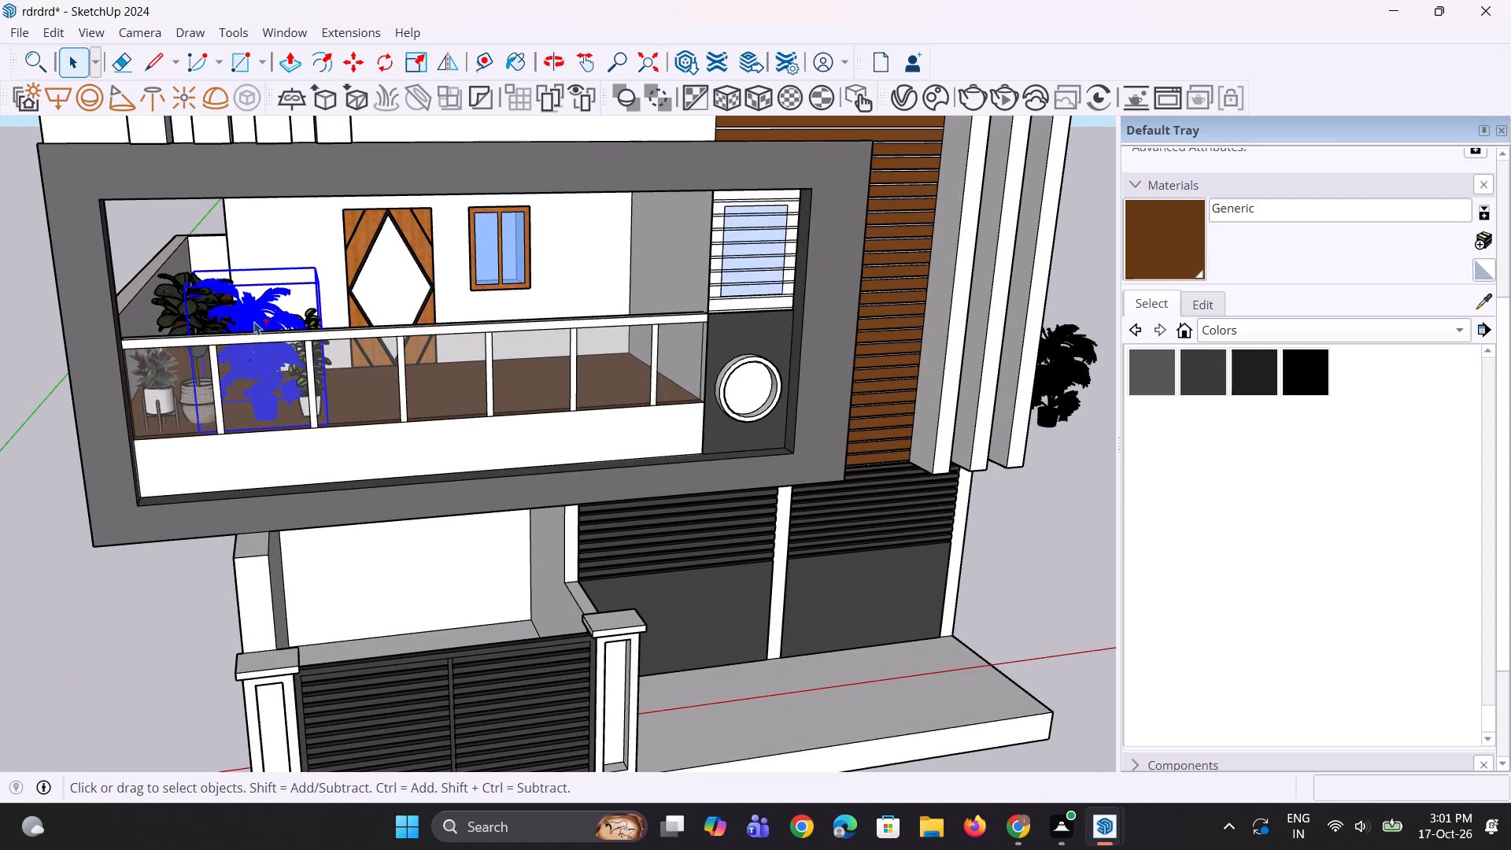
scroll(216, 314, up, 7)
click(352, 345)
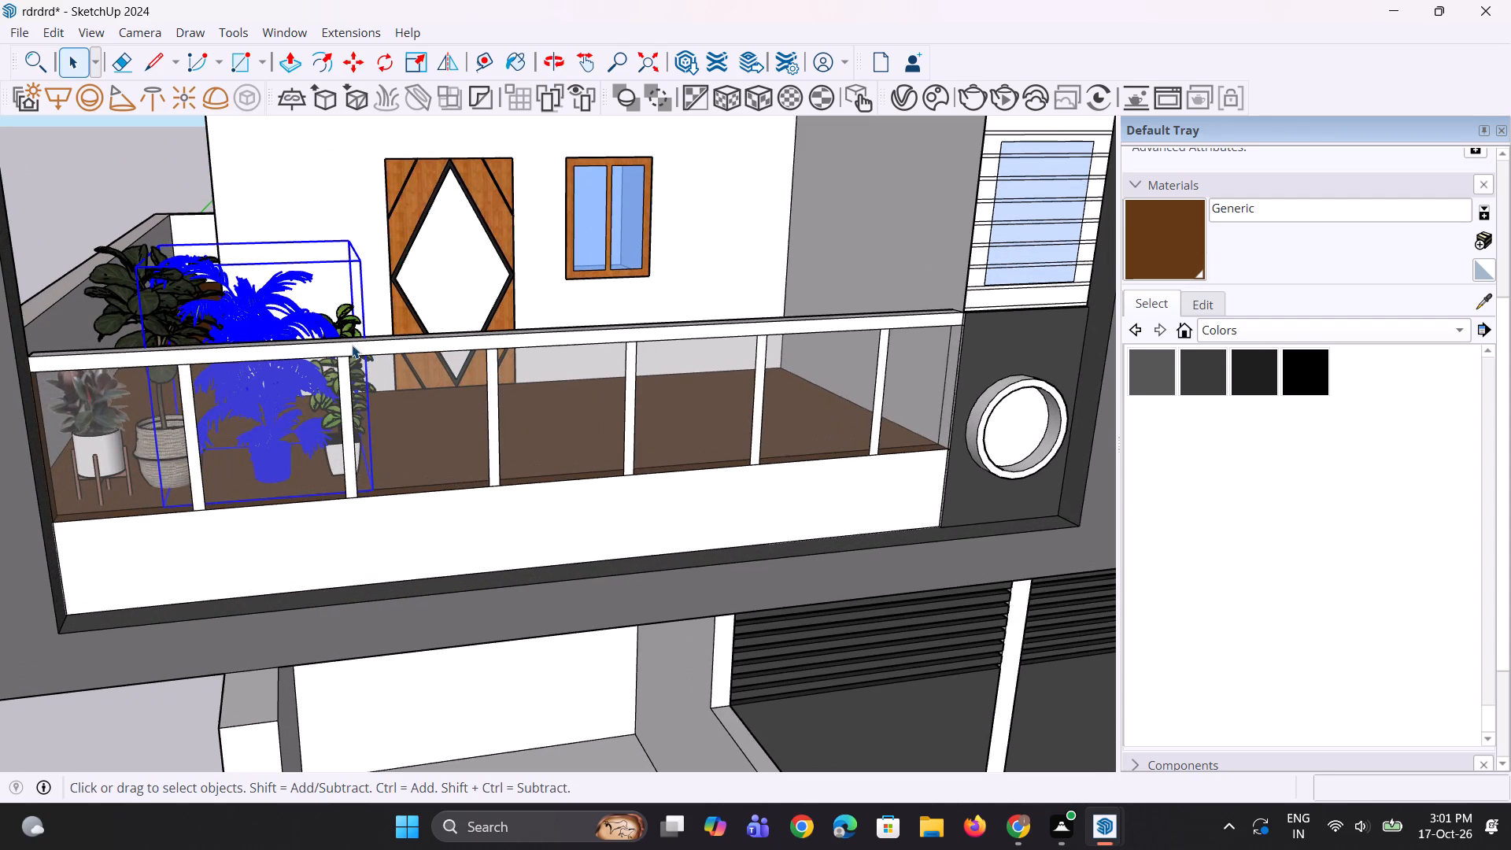
click(354, 332)
scroll(354, 338, up, 4)
key(m)
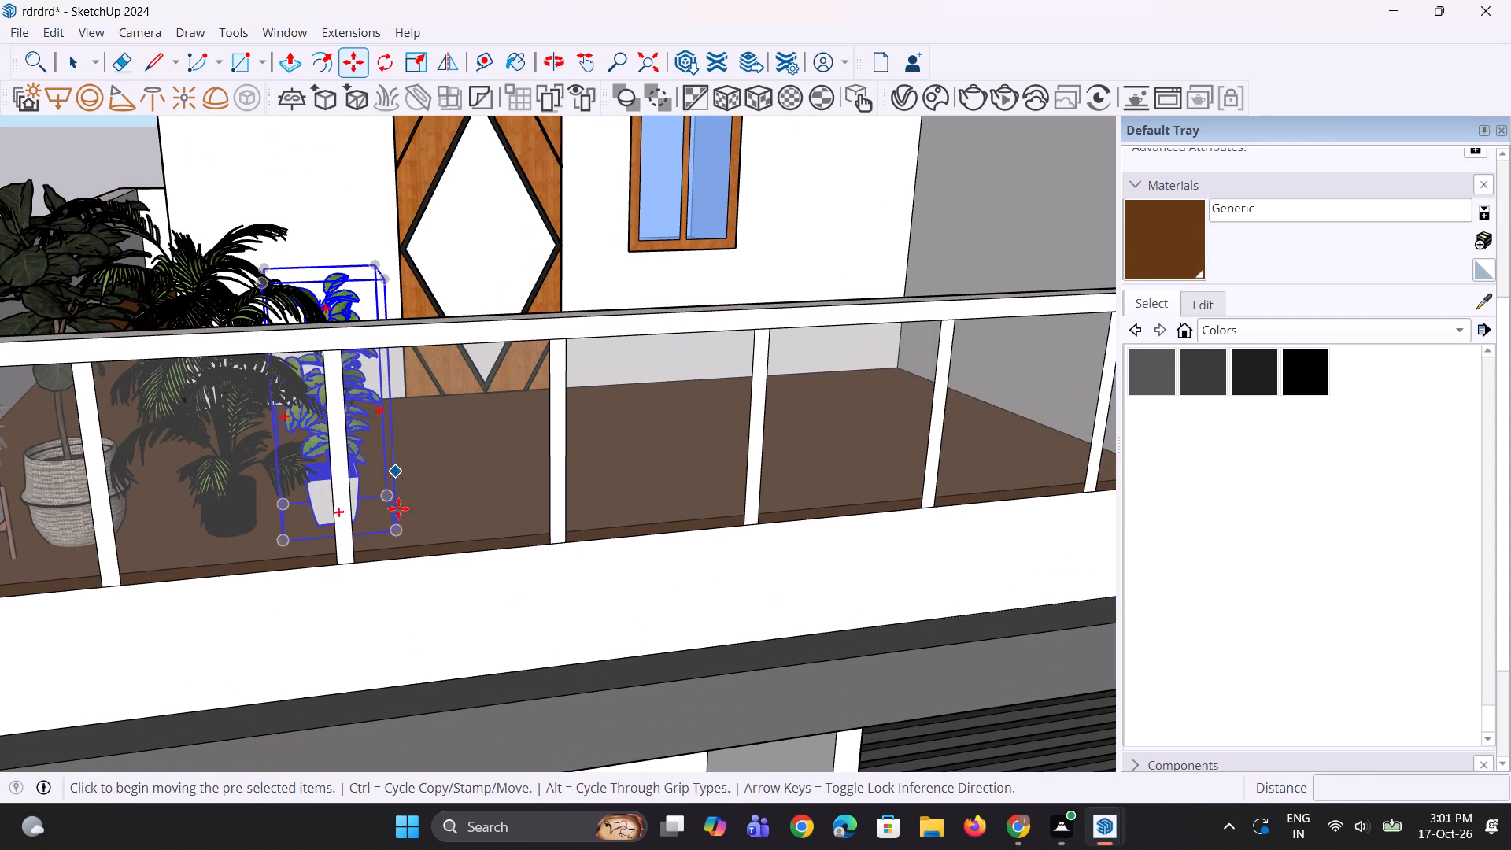
click(397, 537)
click(416, 534)
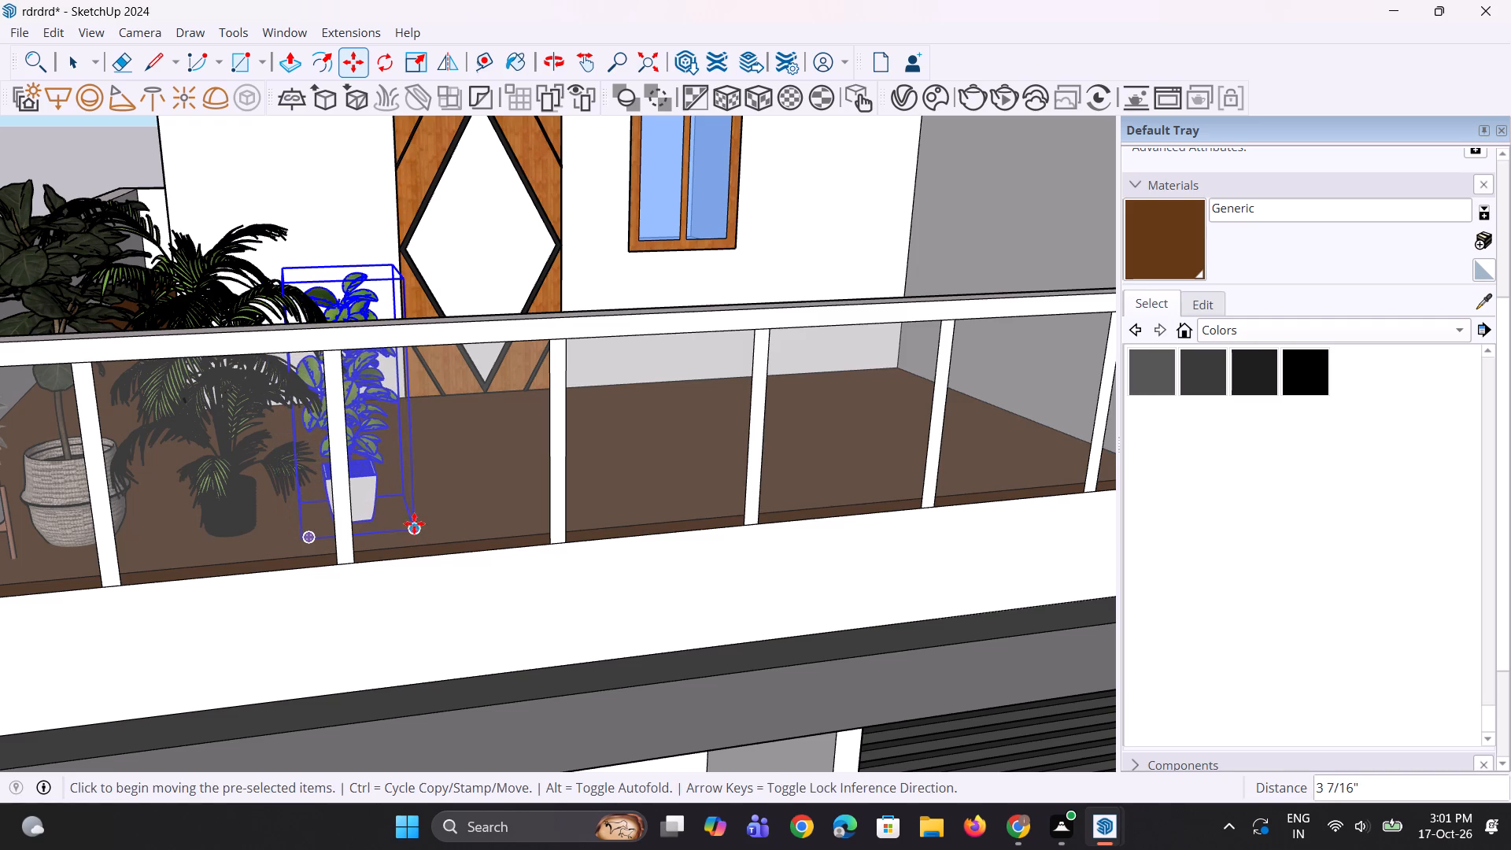
Scale the white-potted balcony plant up uniformly to about 1.20.
key(s)
click(284, 264)
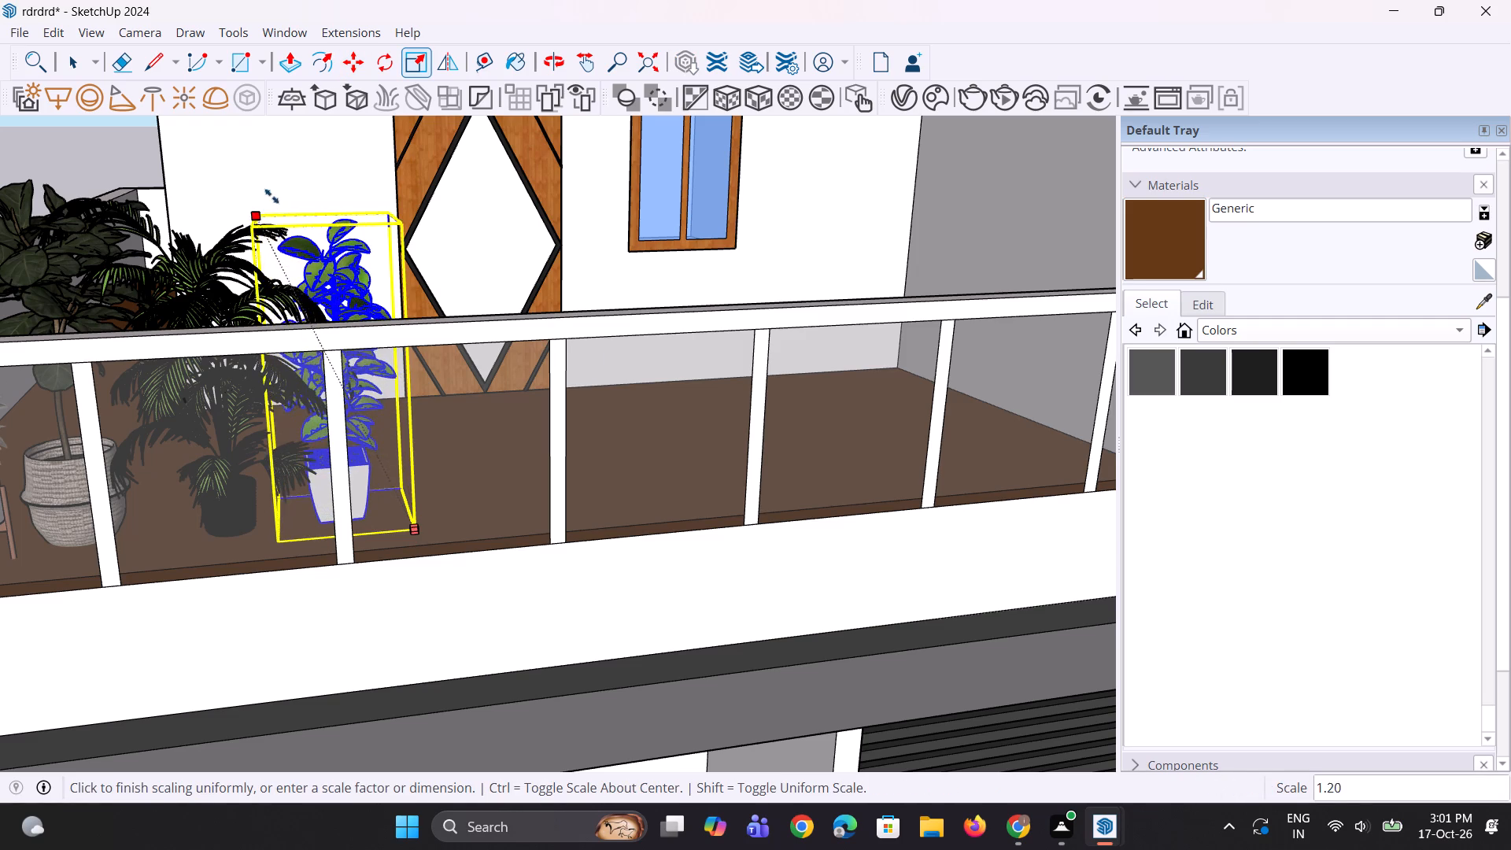
click(270, 192)
Move the enlarged white-potted plant about 5 5/8" along the balcony railing, away from the palm.
middle_drag(452, 456, 382, 481)
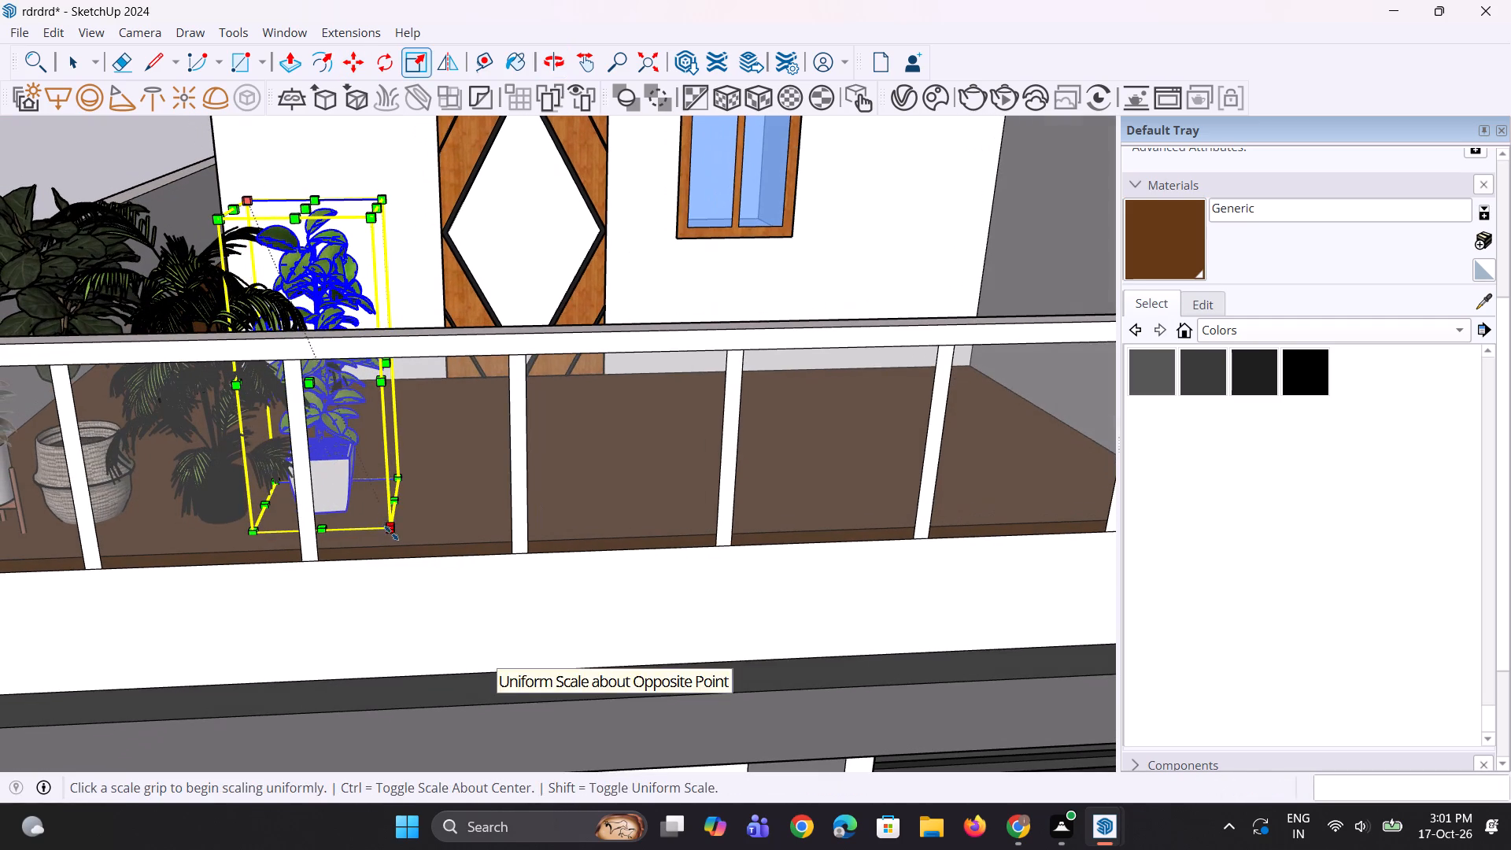
key(m)
click(387, 531)
click(419, 531)
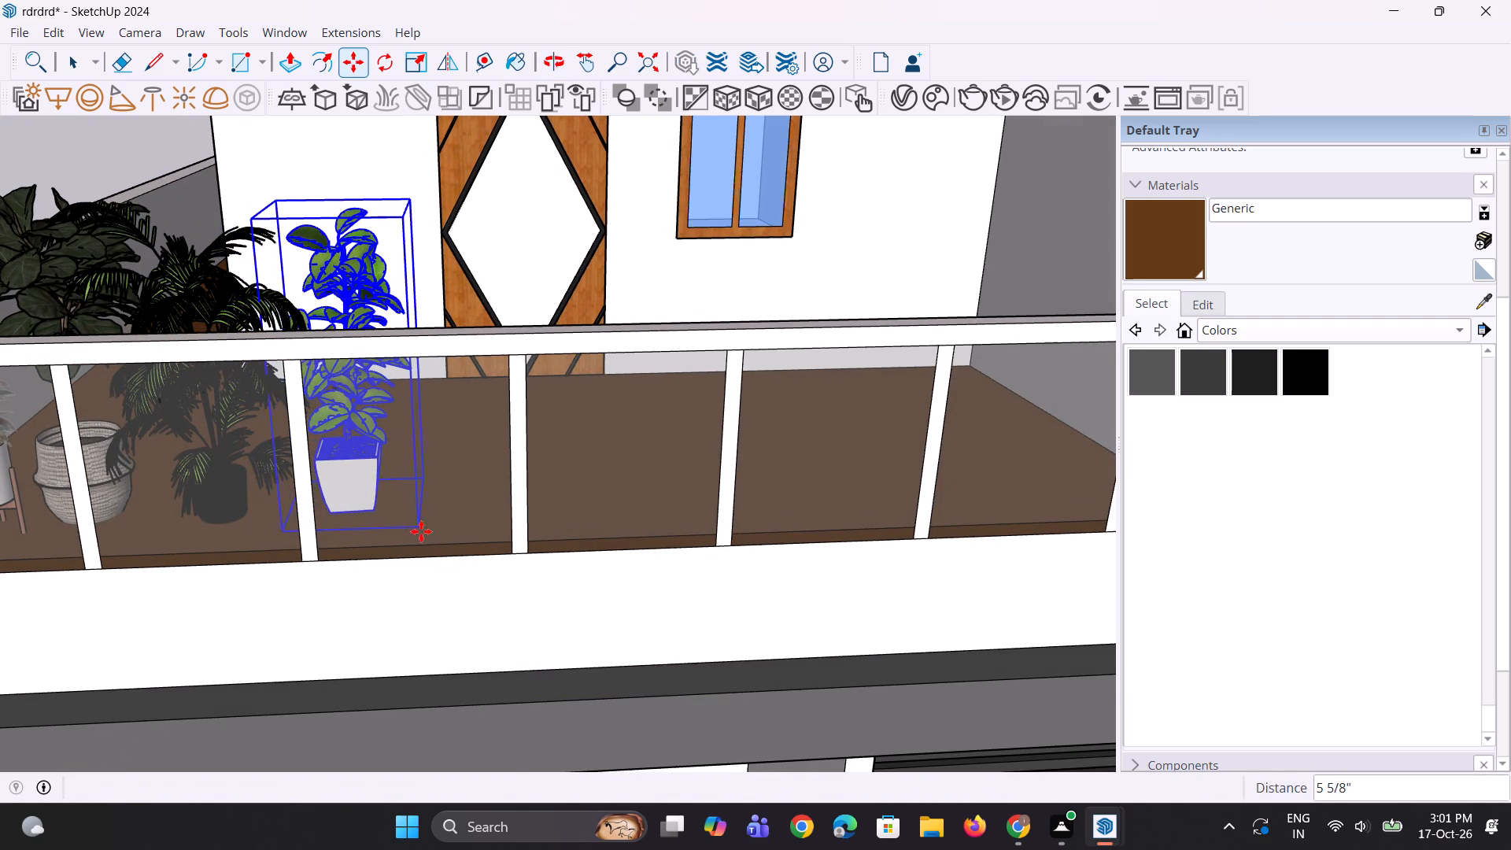
scroll(520, 489, down, 5)
key(space)
key(space)
key(space)
click(70, 169)
scroll(293, 357, down, 4)
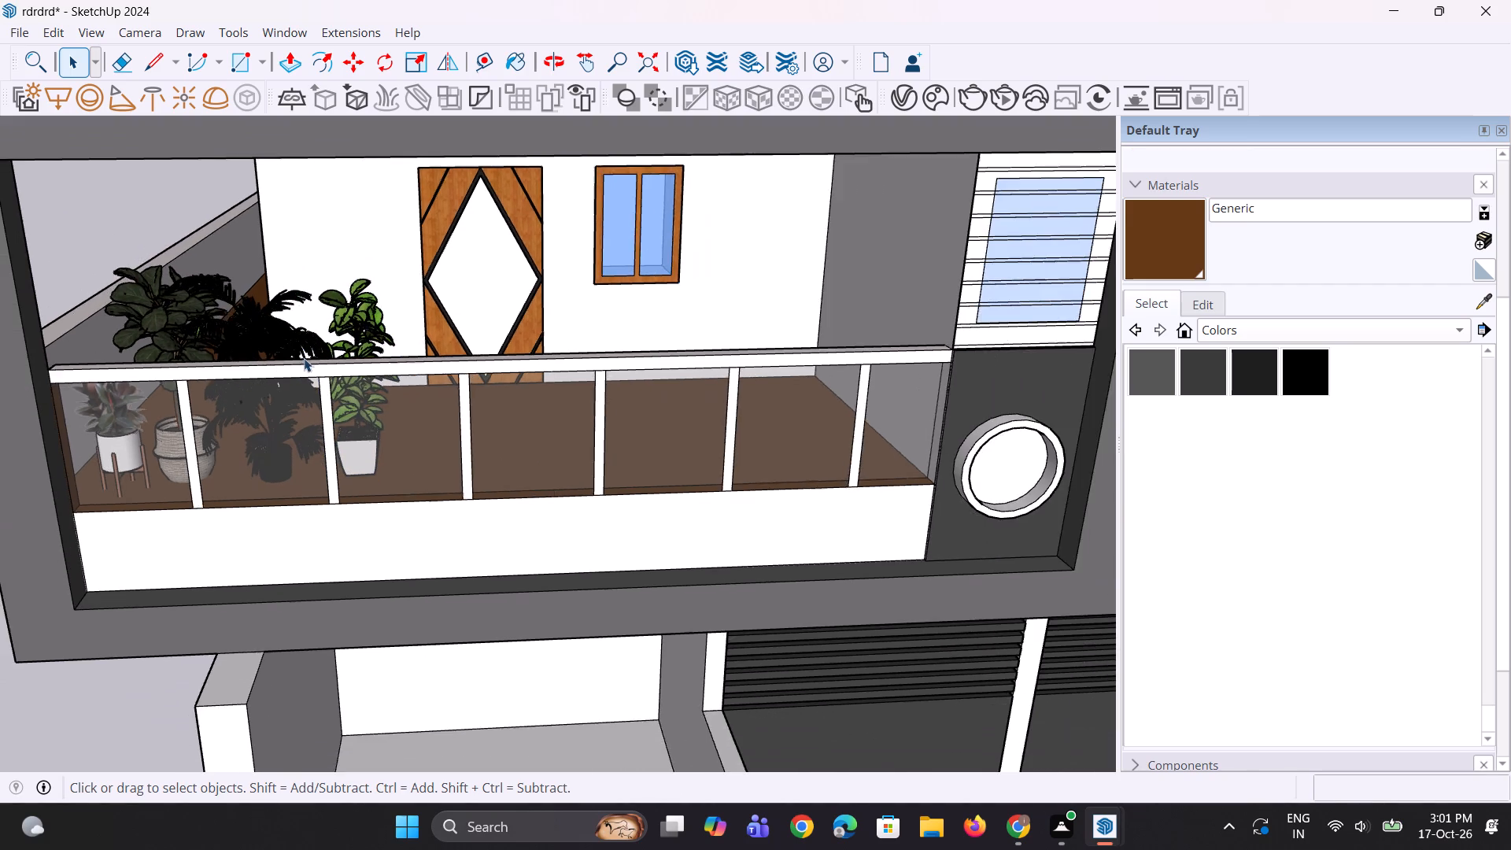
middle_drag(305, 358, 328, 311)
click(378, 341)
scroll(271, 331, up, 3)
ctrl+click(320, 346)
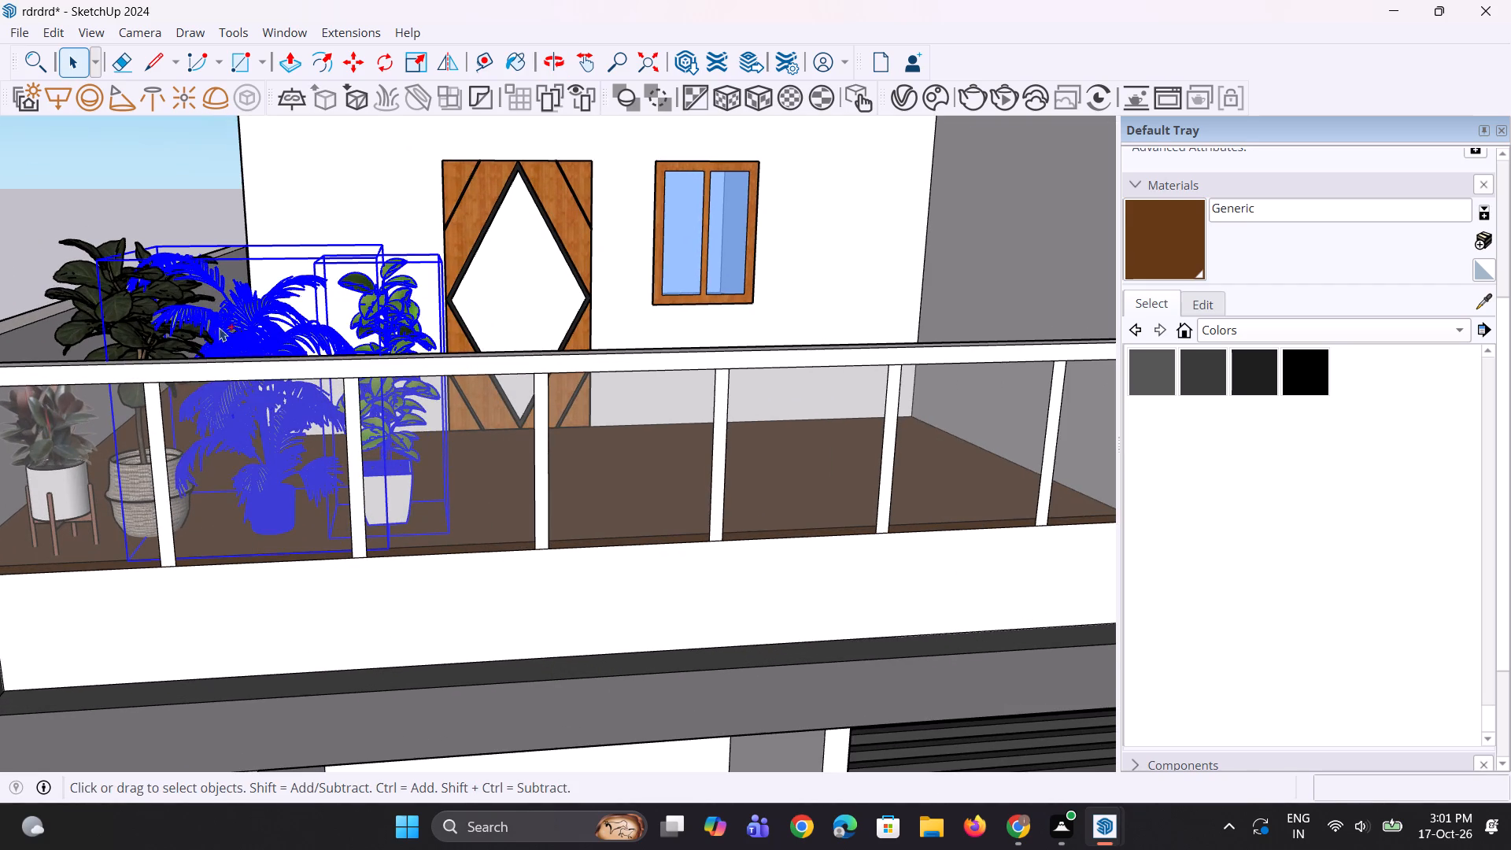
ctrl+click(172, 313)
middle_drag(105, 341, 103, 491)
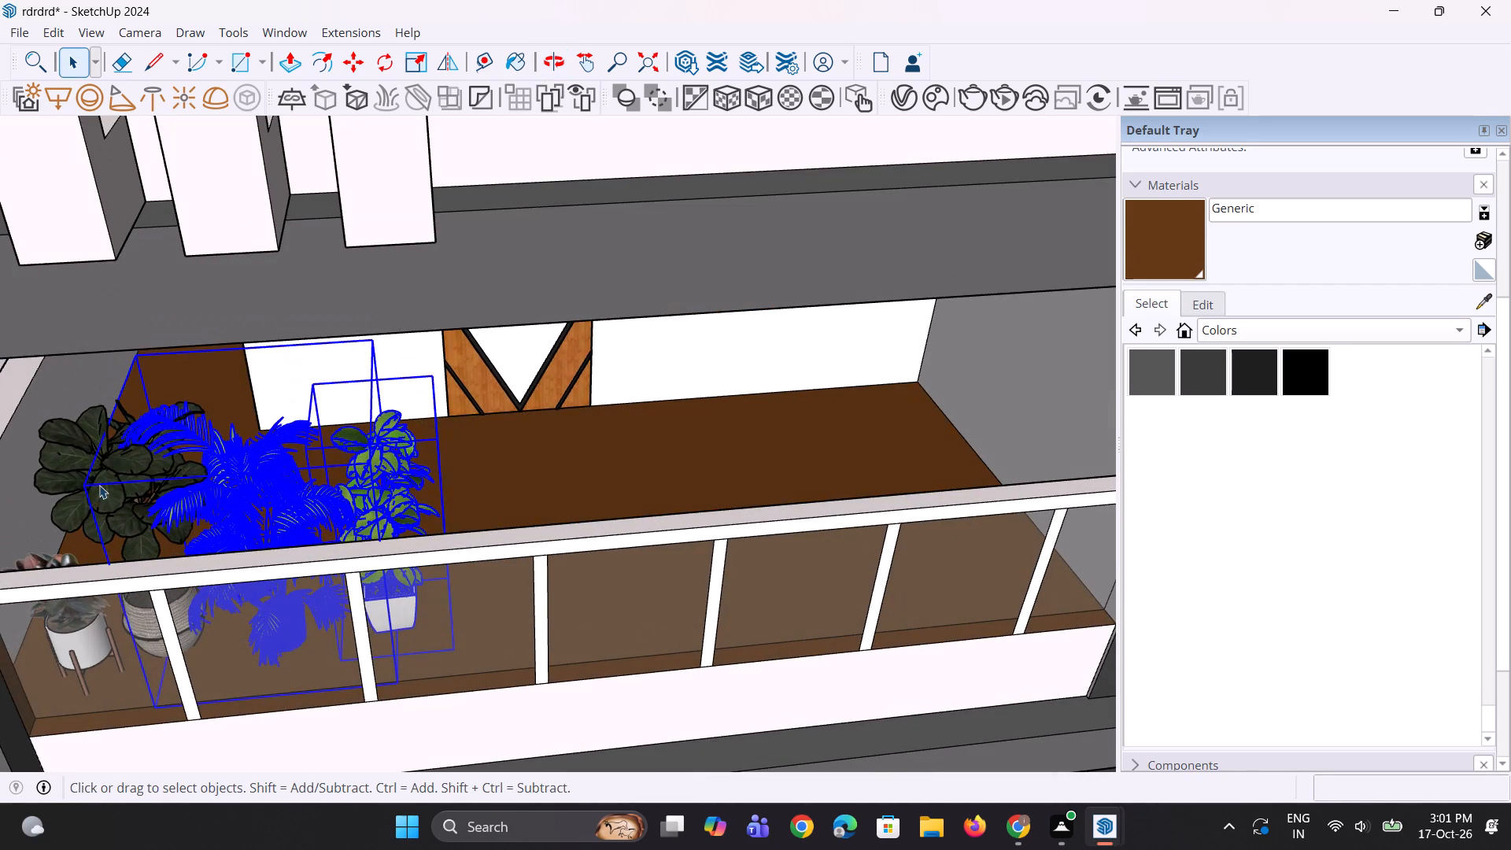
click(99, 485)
Scale the succulent in the white stand pot up uniformly at the end of the framed balcony.
click(65, 560)
scroll(155, 490, down, 5)
scroll(56, 579, up, 1)
middle_drag(56, 579, 81, 518)
key(s)
scroll(31, 504, up, 2)
click(6, 505)
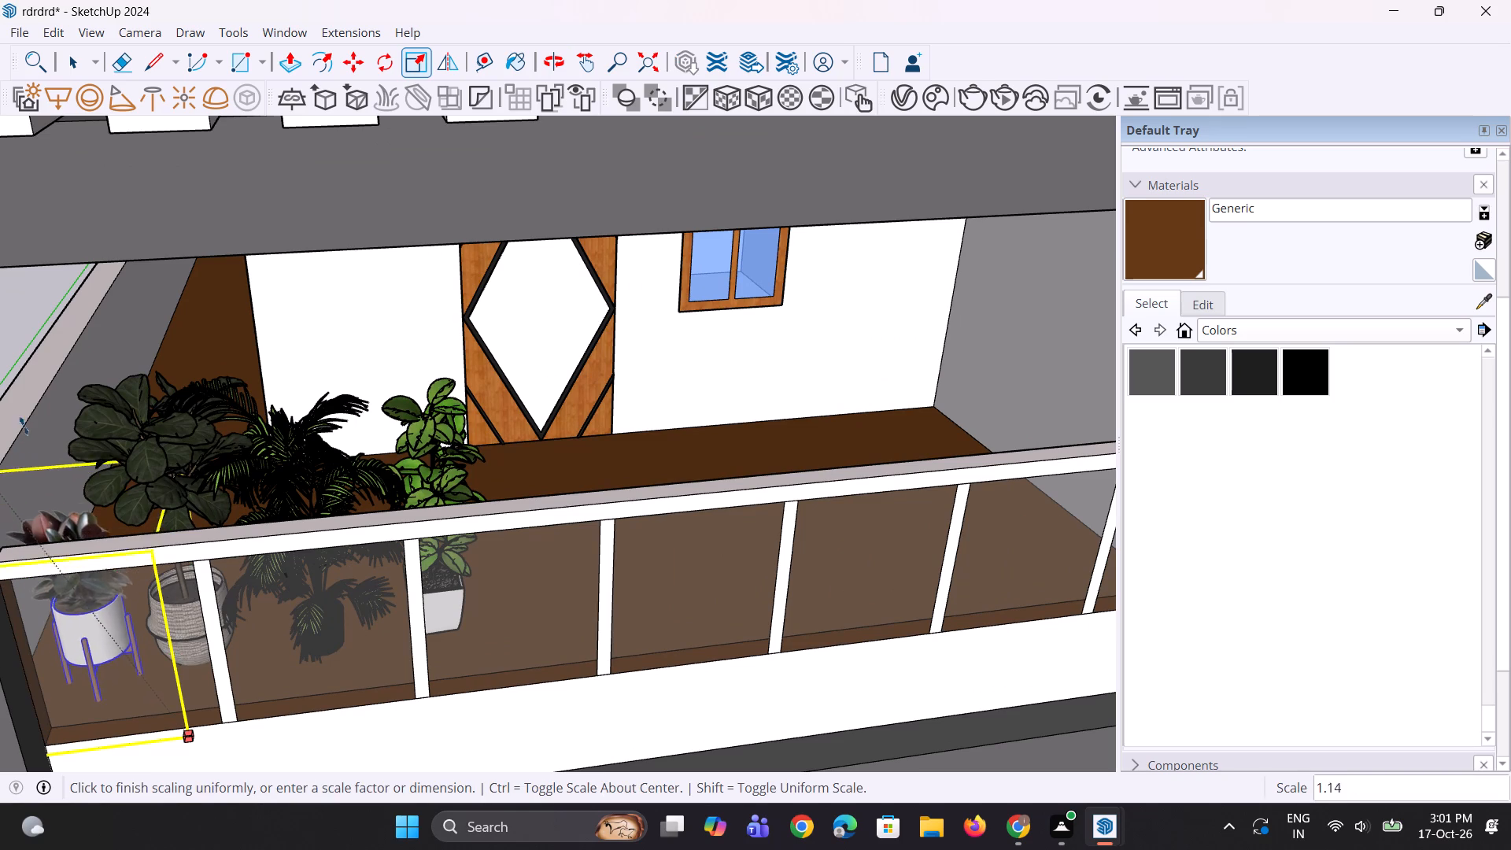
click(24, 385)
Move the enlarged succulent a few inches along the railing toward the plant in the woven pot.
middle_drag(139, 549, 189, 494)
scroll(189, 494, down, 2)
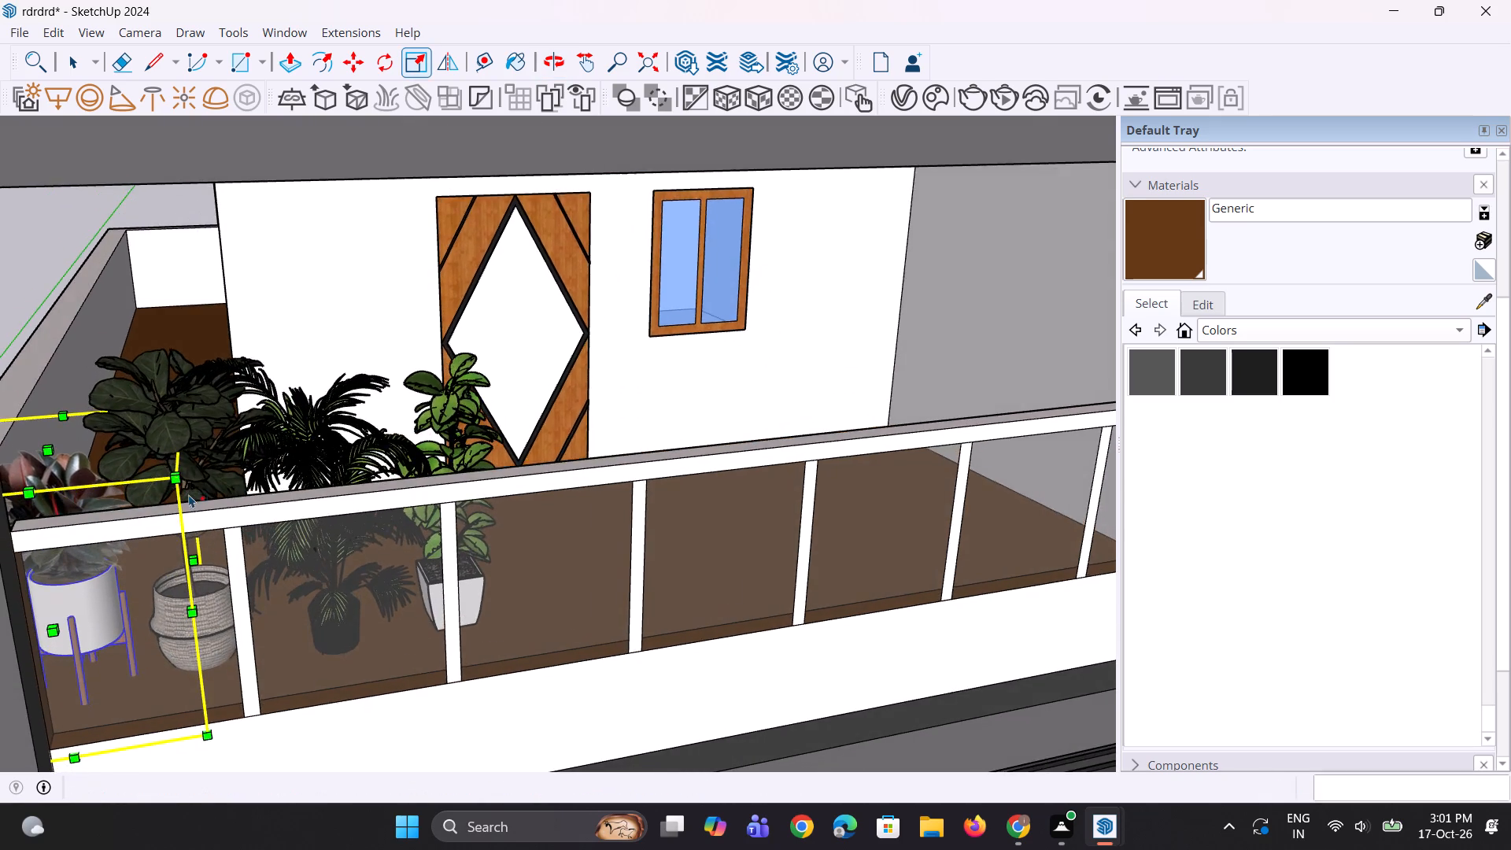
scroll(189, 494, down, 2)
middle_drag(198, 580, 175, 576)
scroll(174, 739, up, 2)
key(m)
scroll(173, 734, up, 1)
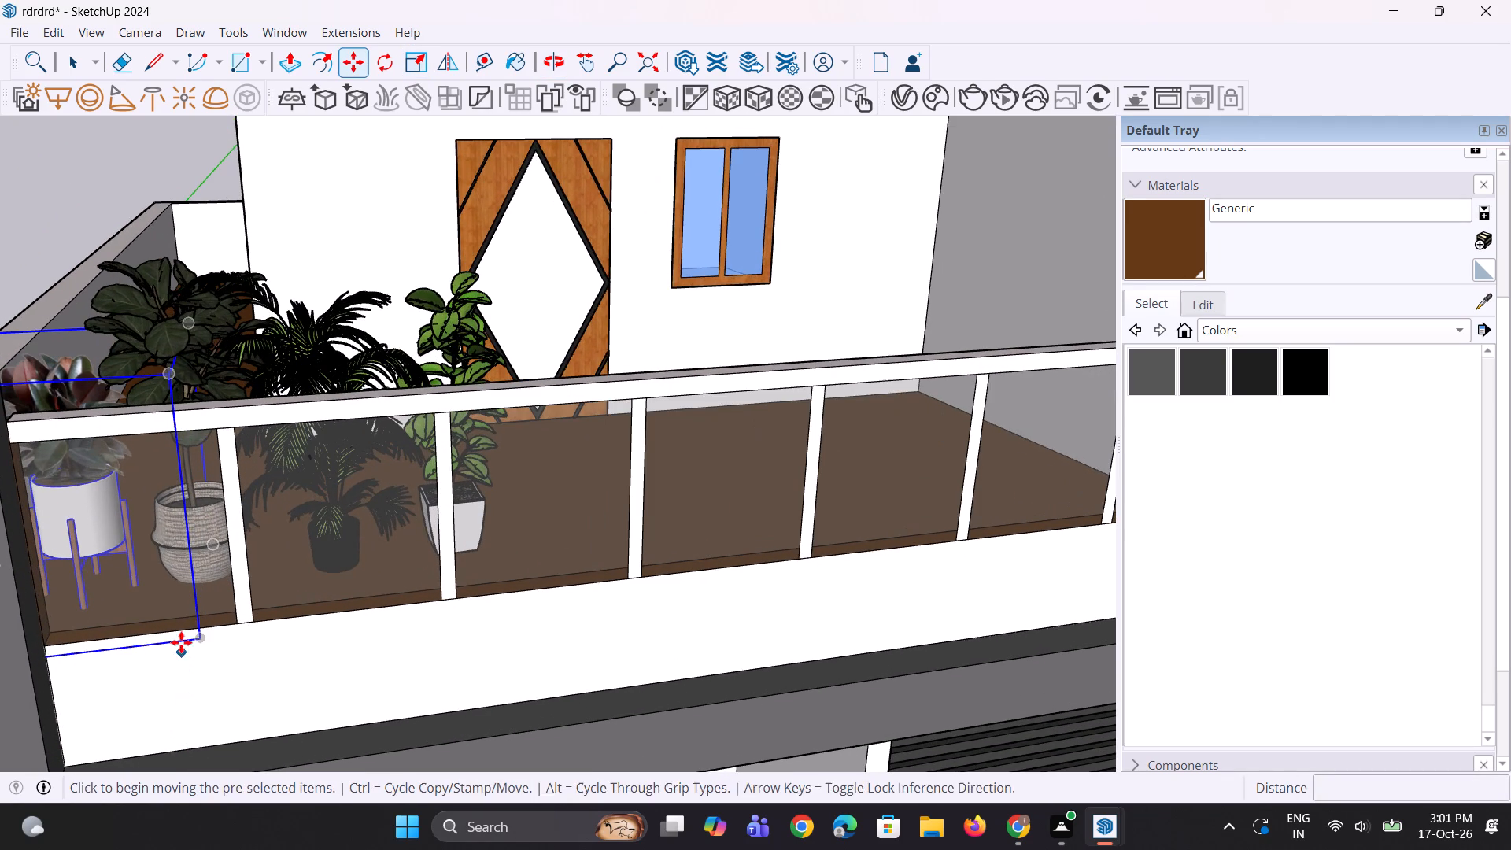
click(194, 637)
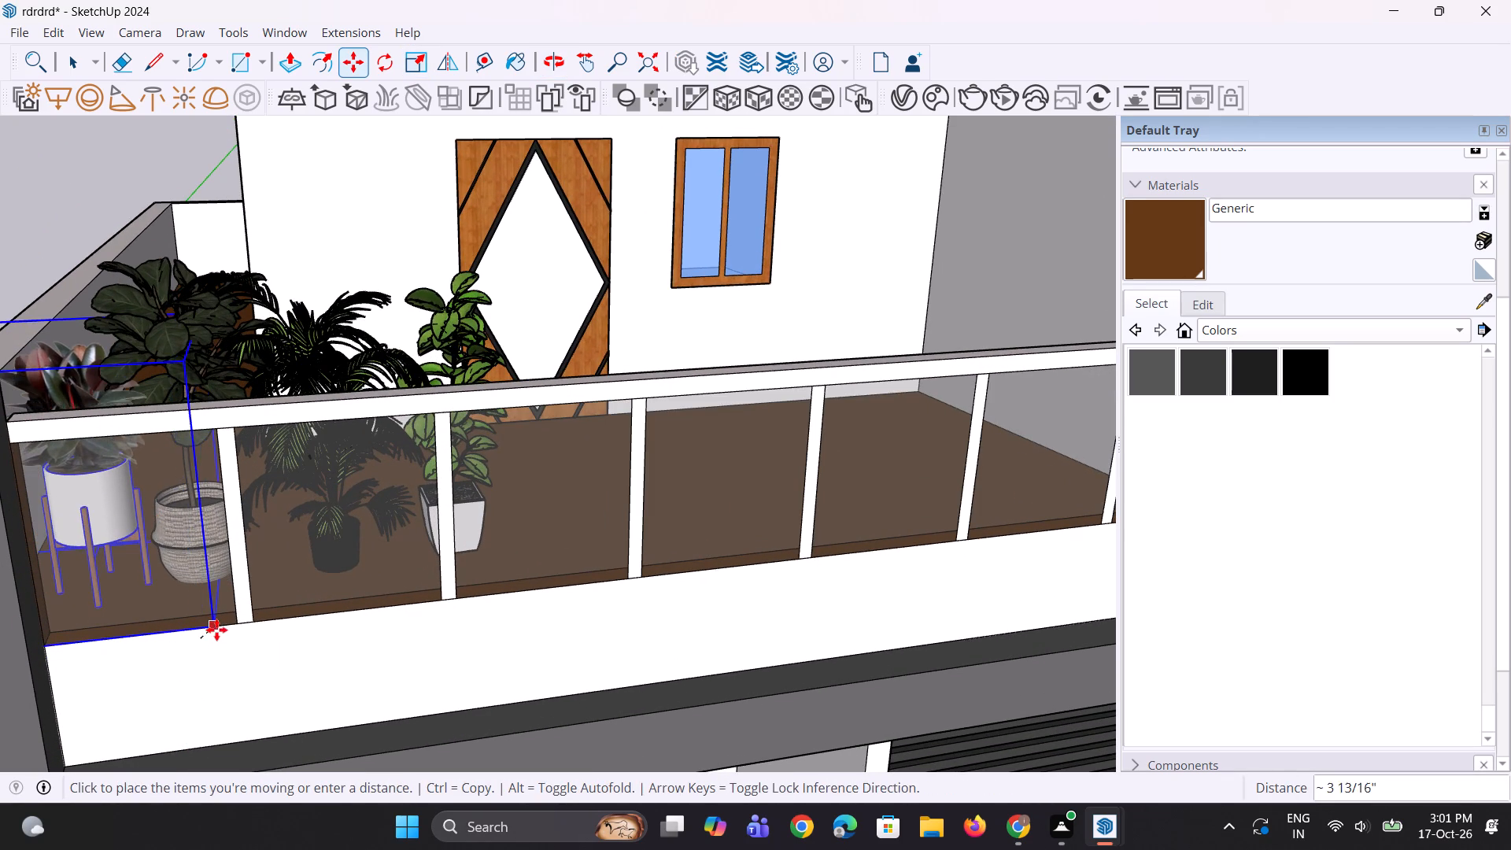
click(212, 642)
key(space)
key(space)
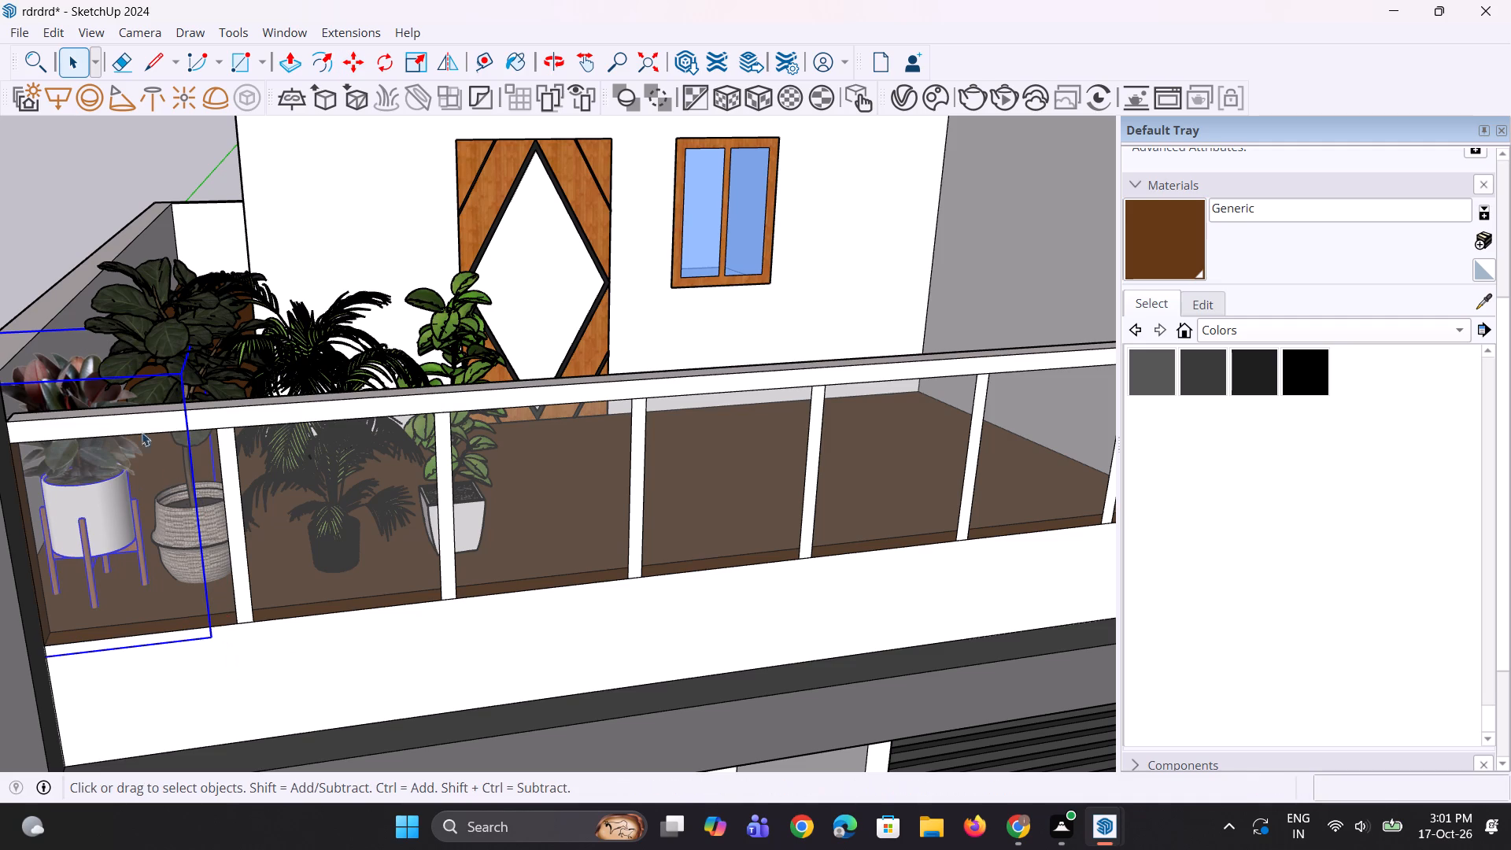
Copy the row of four balcony plants 7' 10 7/16" along the railing.
click(30, 255)
scroll(88, 405, up, 2)
ctrl+click(89, 405)
ctrl+click(162, 380)
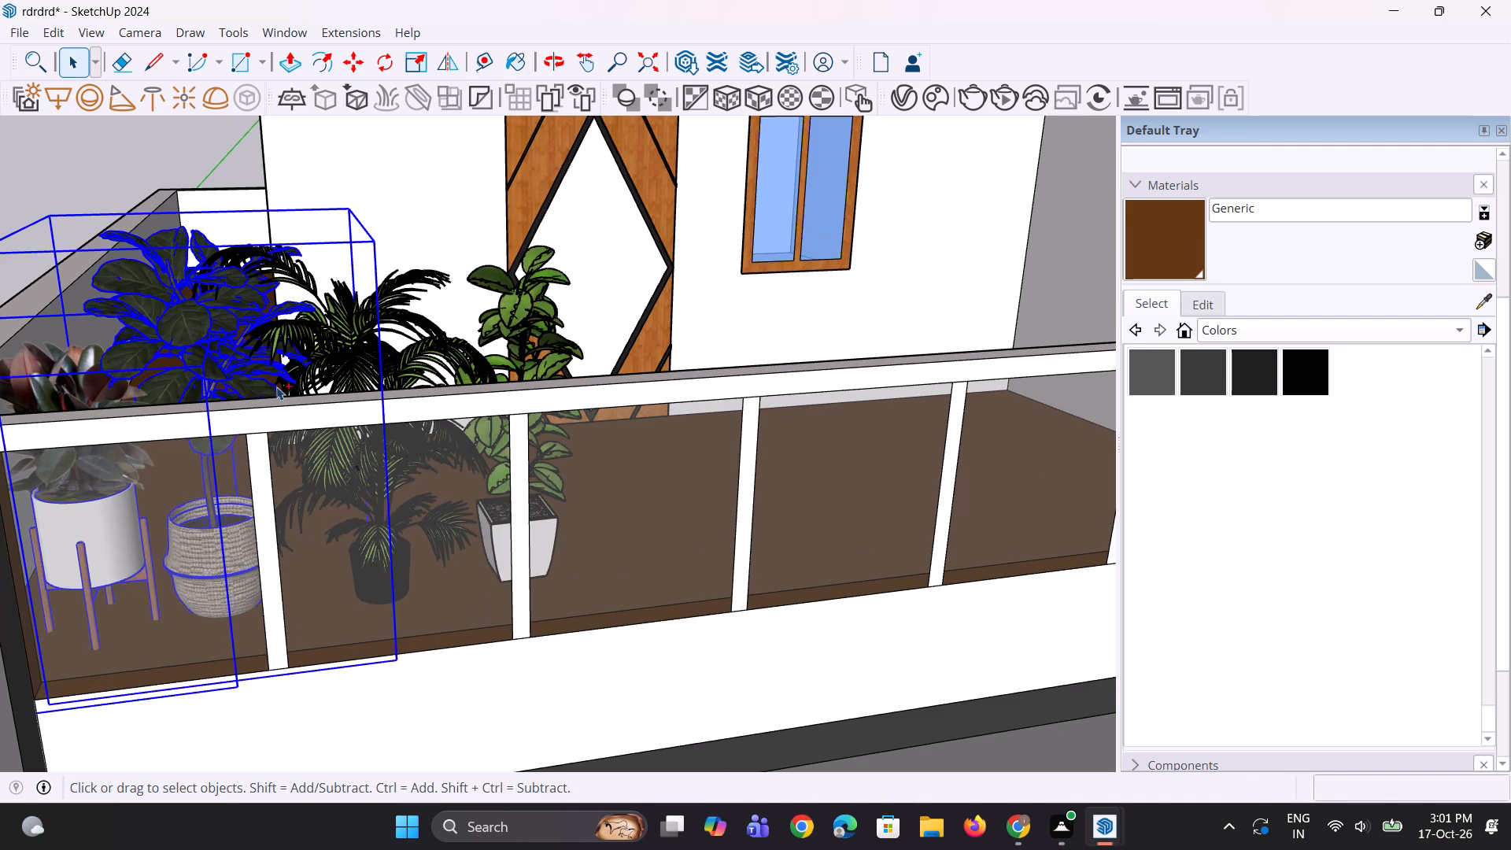
ctrl+click(322, 392)
click(424, 364)
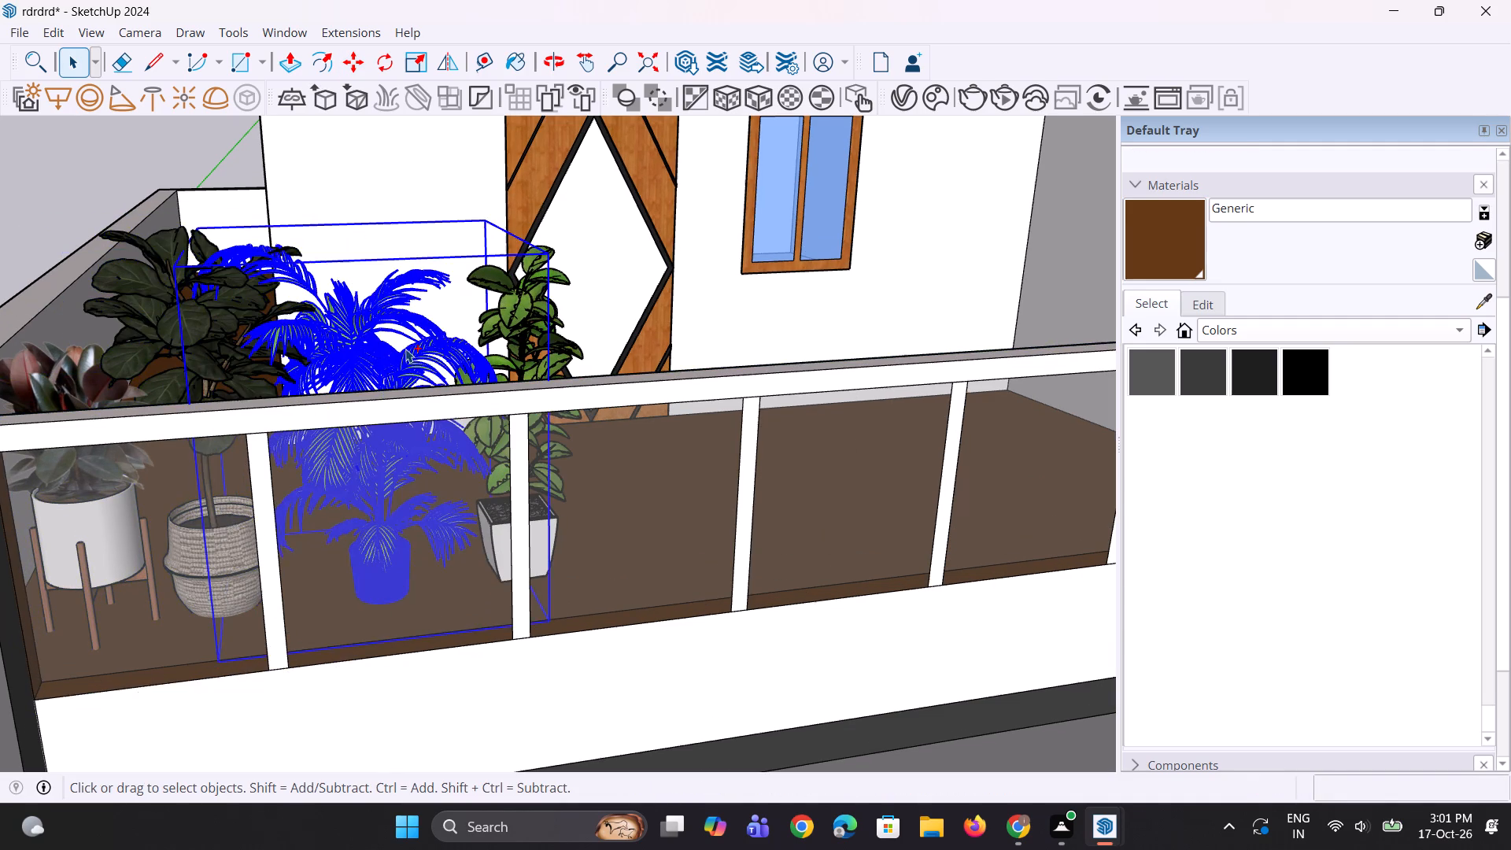
ctrl+scroll(423, 337, up, 2)
ctrl+click(512, 316)
ctrl+click(183, 312)
scroll(183, 312, down, 6)
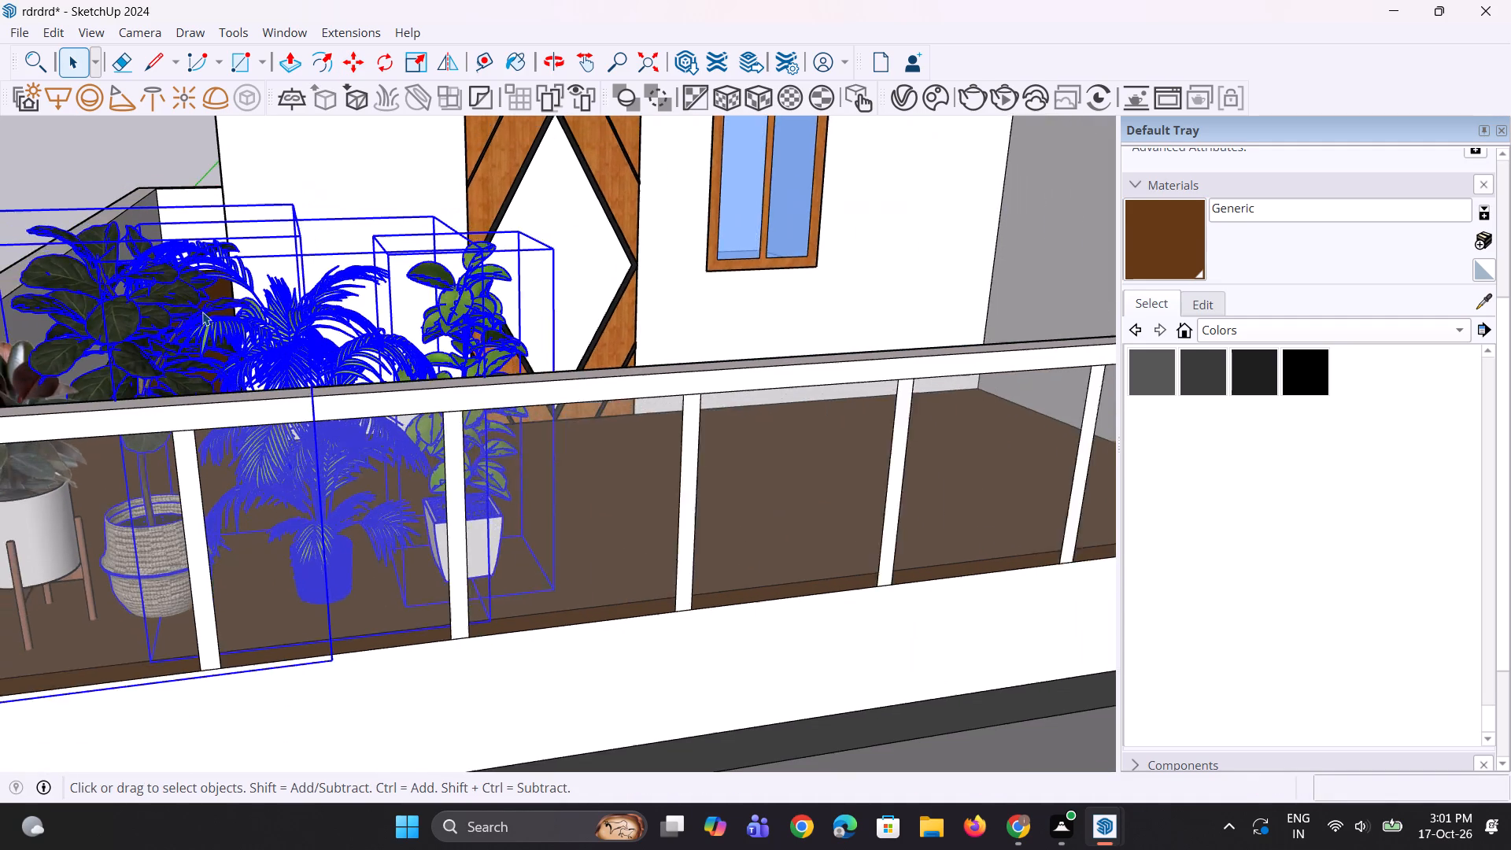
scroll(202, 312, down, 2)
ctrl+click(49, 367)
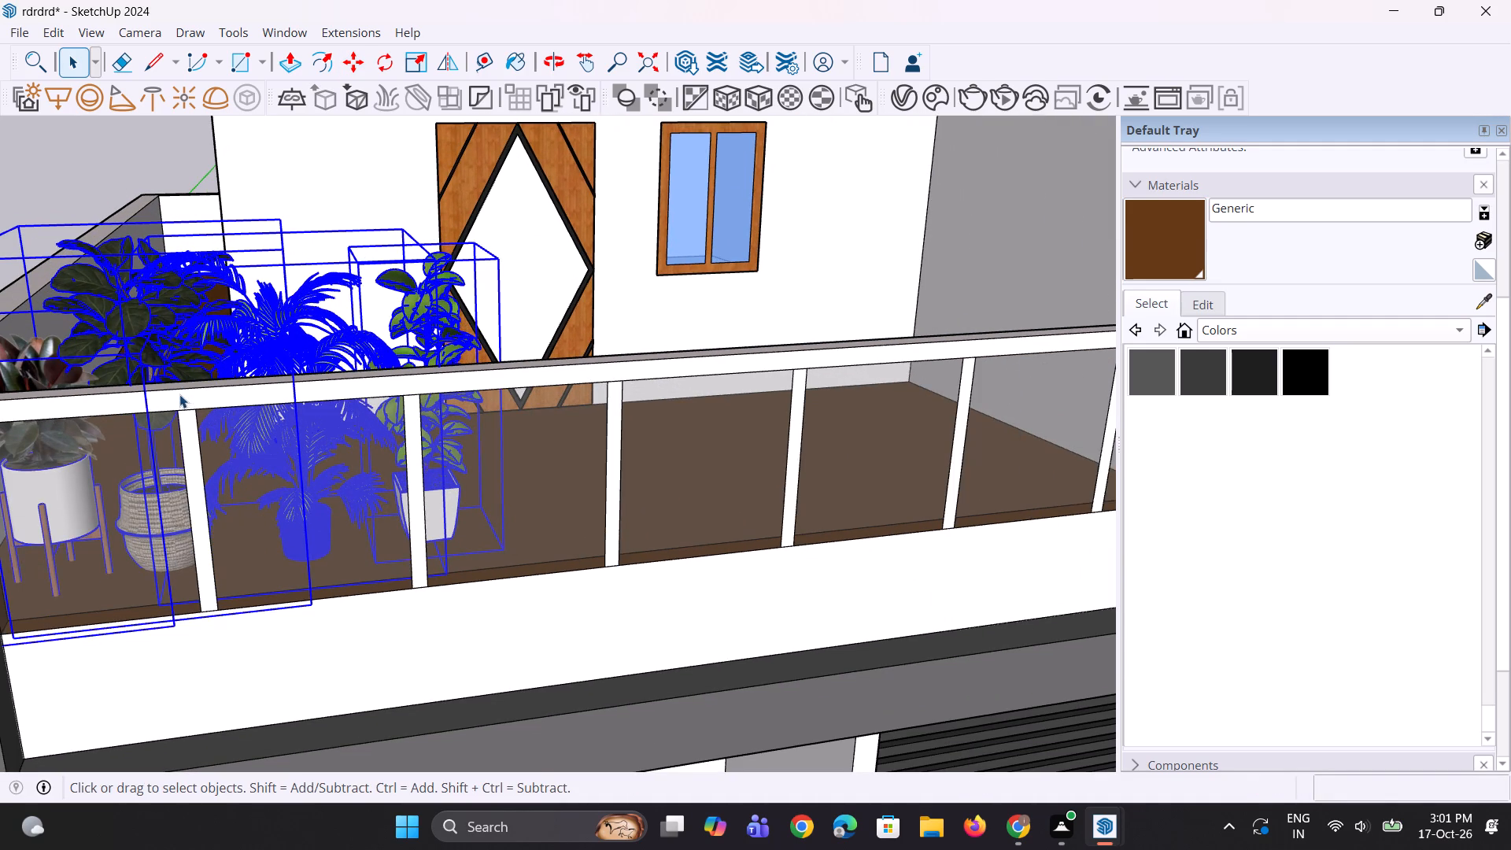
key(m)
click(501, 544)
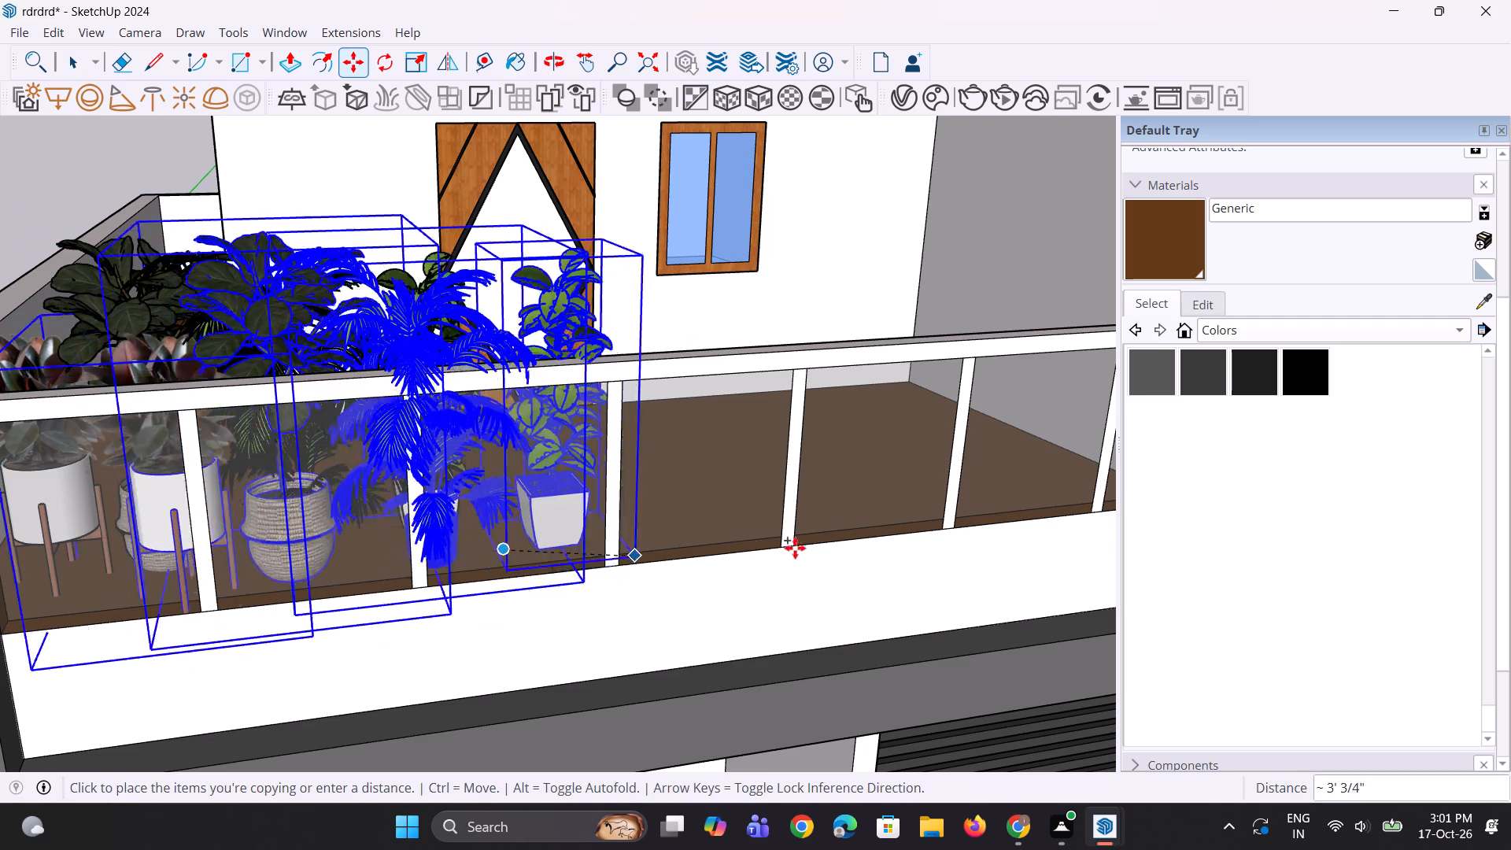
scroll(417, 552, down, 7)
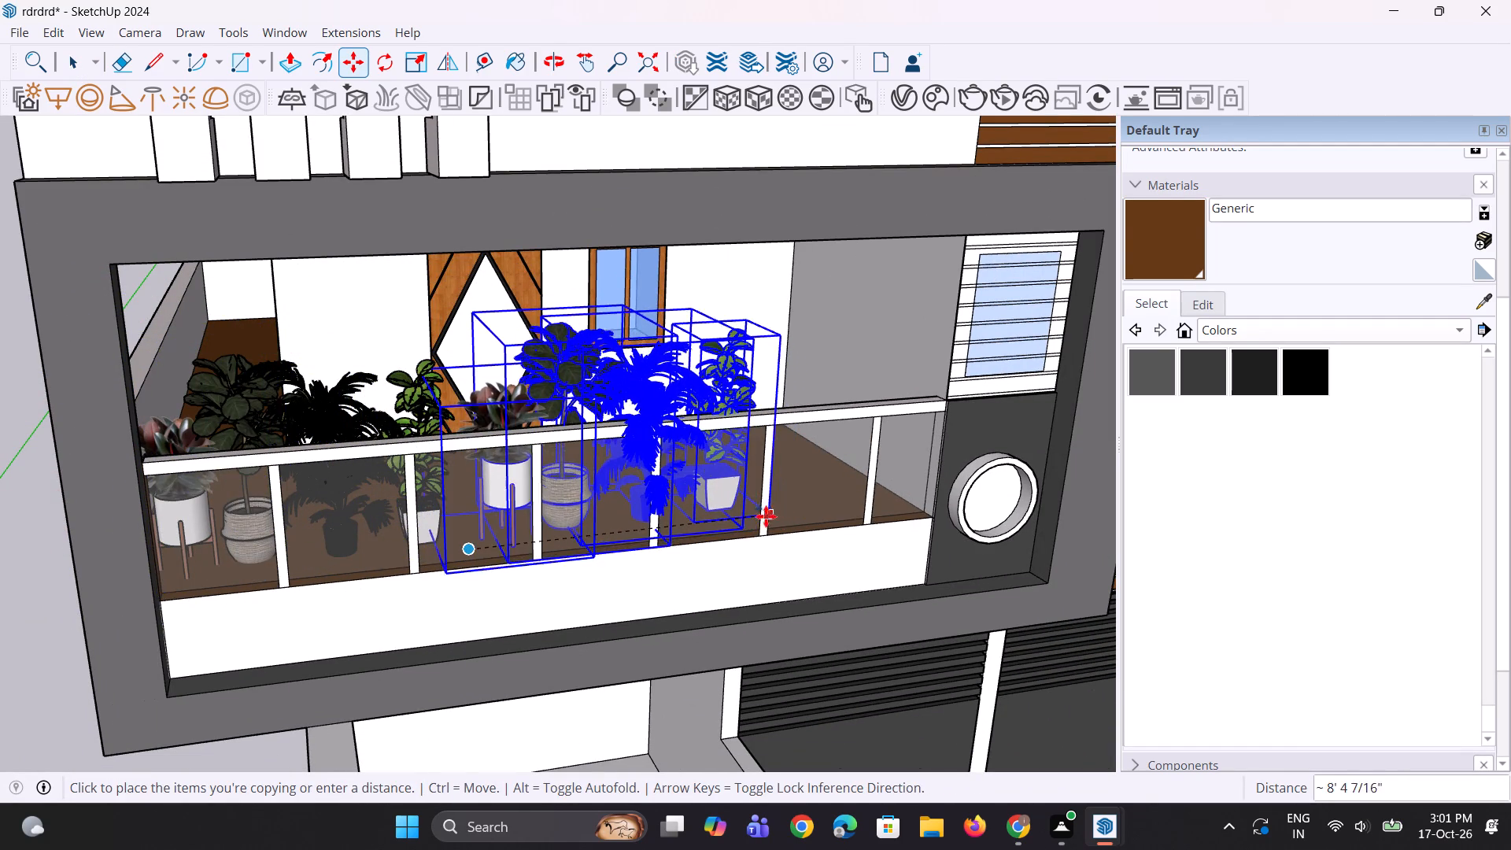
click(739, 530)
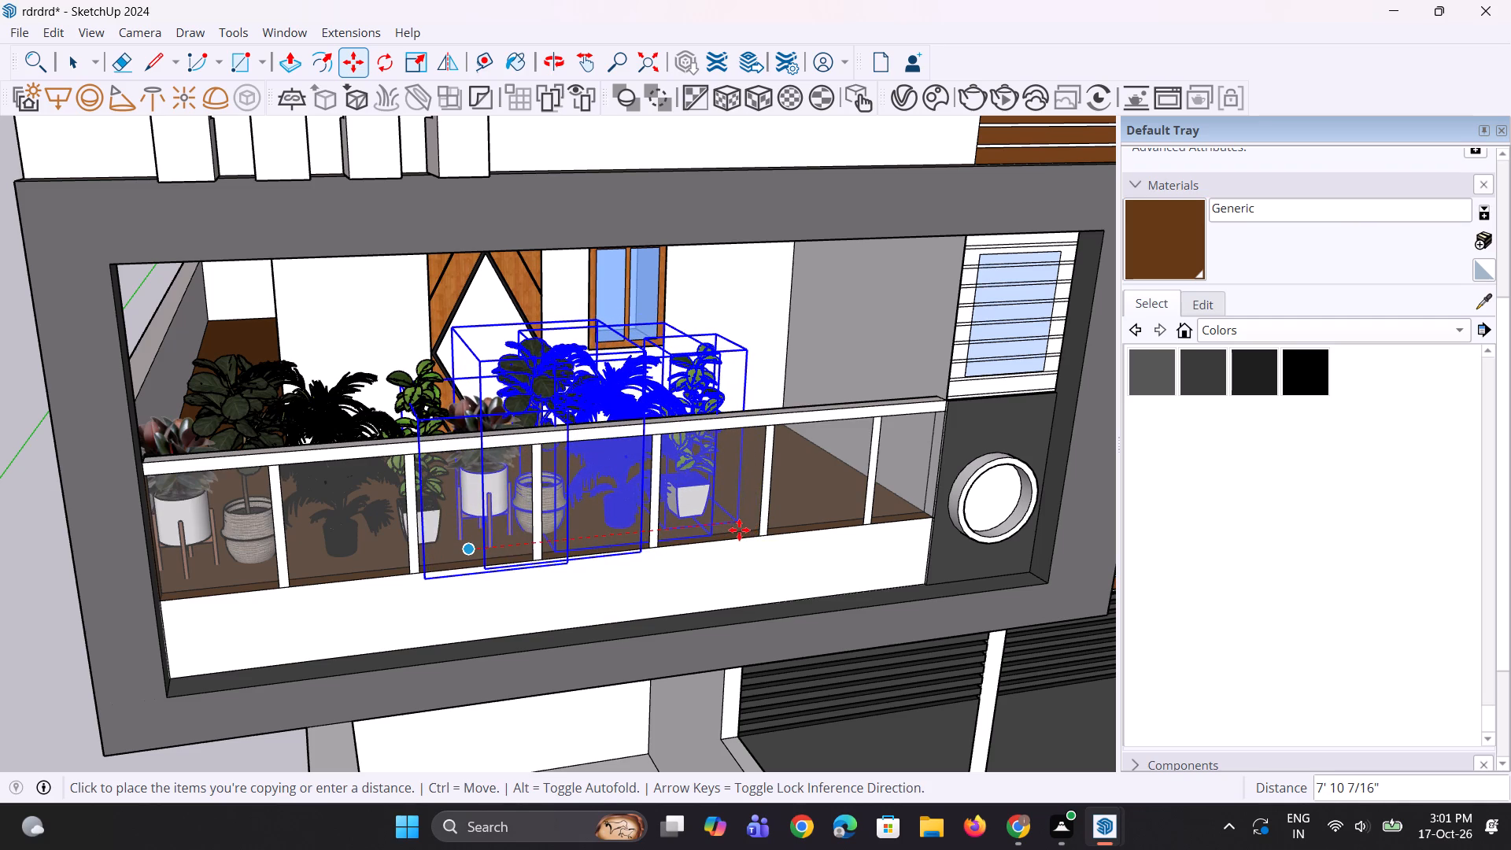
scroll(340, 564, down, 5)
middle_drag(439, 578, 333, 564)
key(space)
key(space)
click(56, 606)
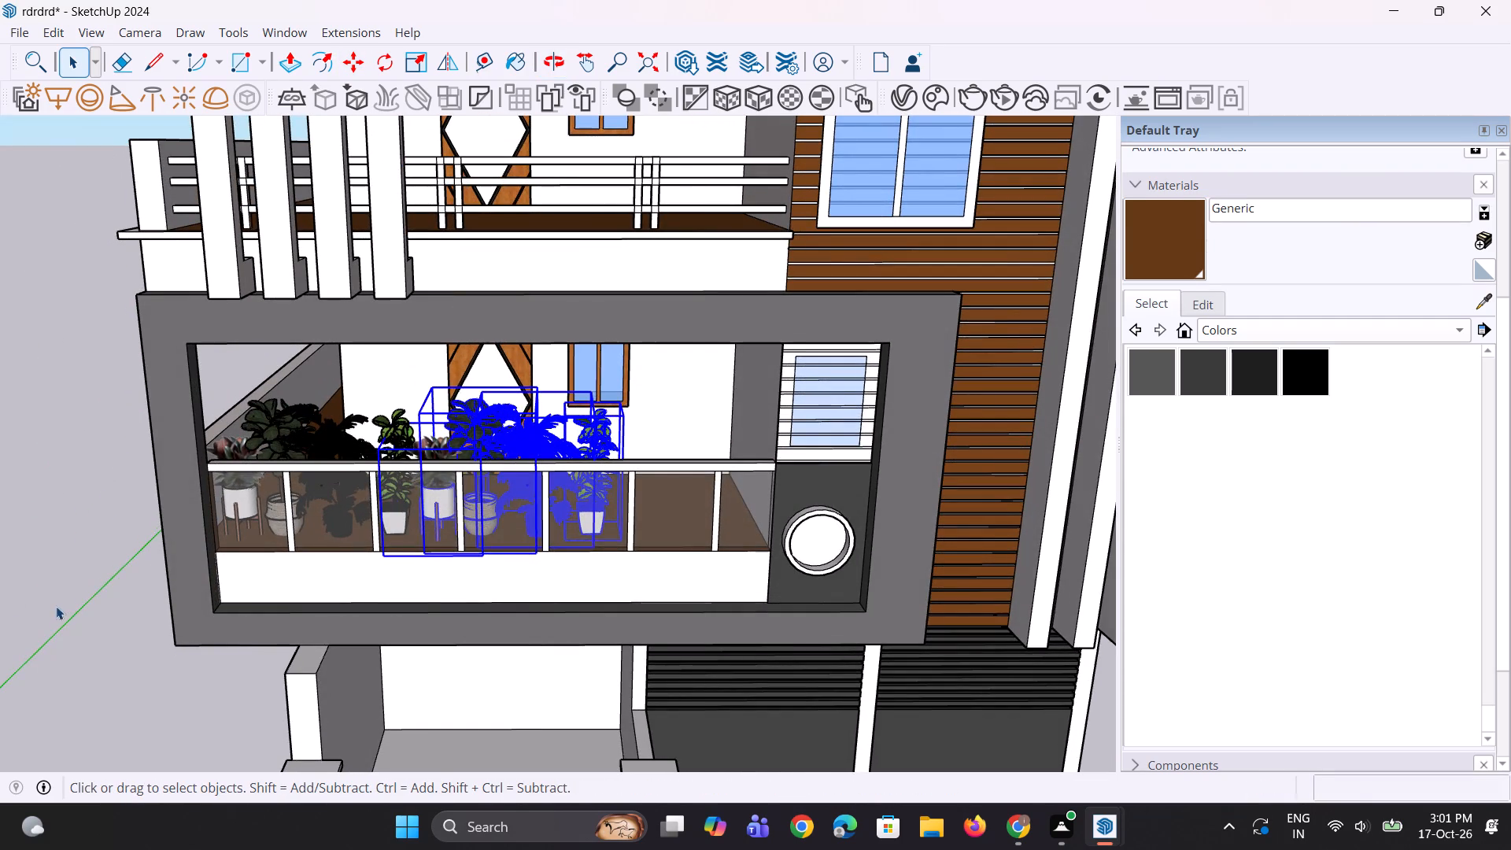
Copy the second succulent in its stand pot to just beyond the last white-potted plant along the railing.
scroll(383, 513, up, 8)
middle_drag(430, 490, 419, 535)
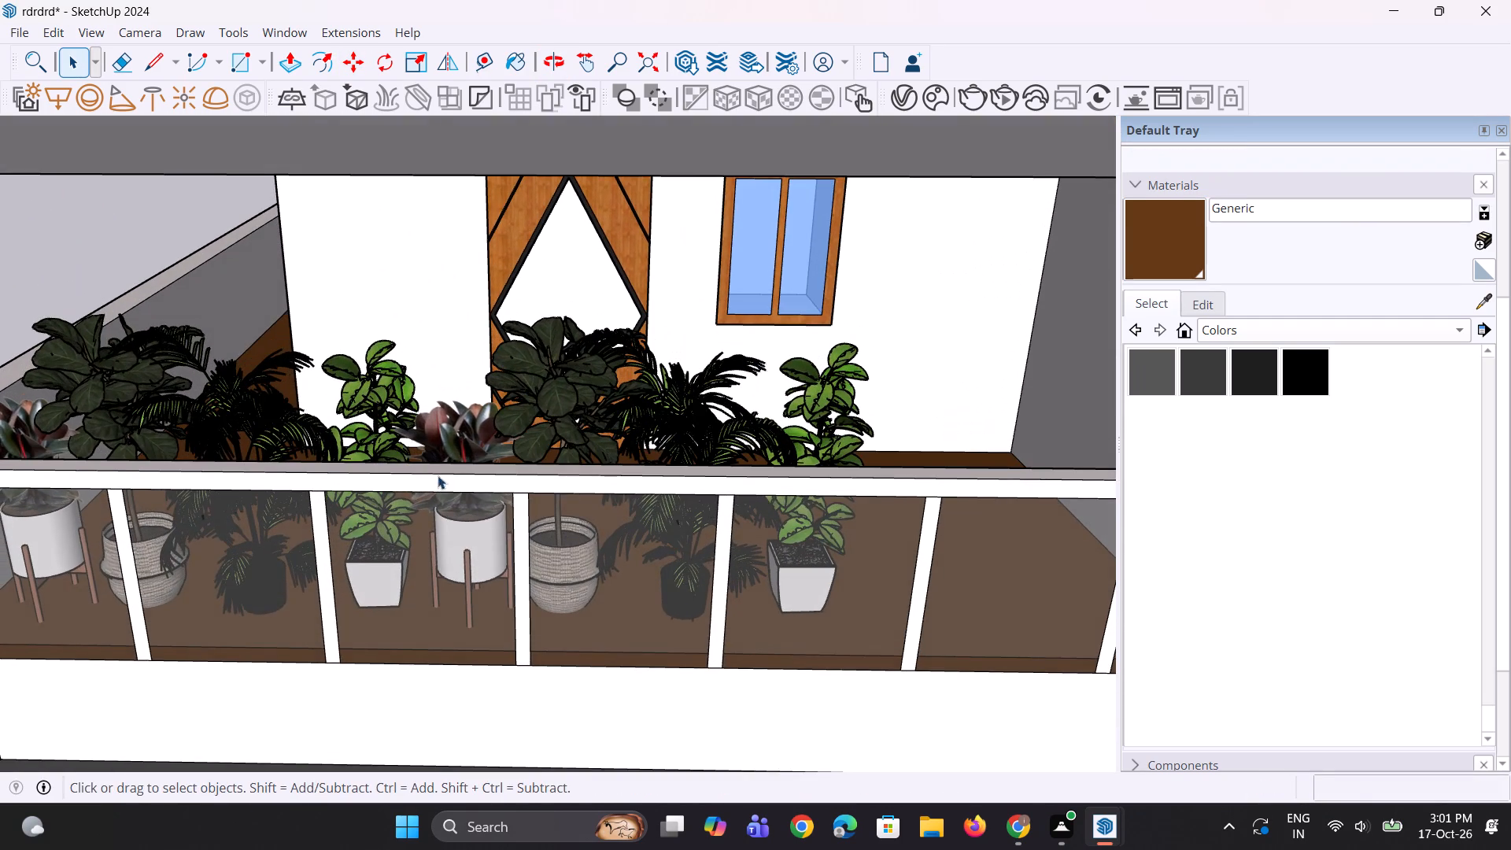
click(460, 457)
key(m)
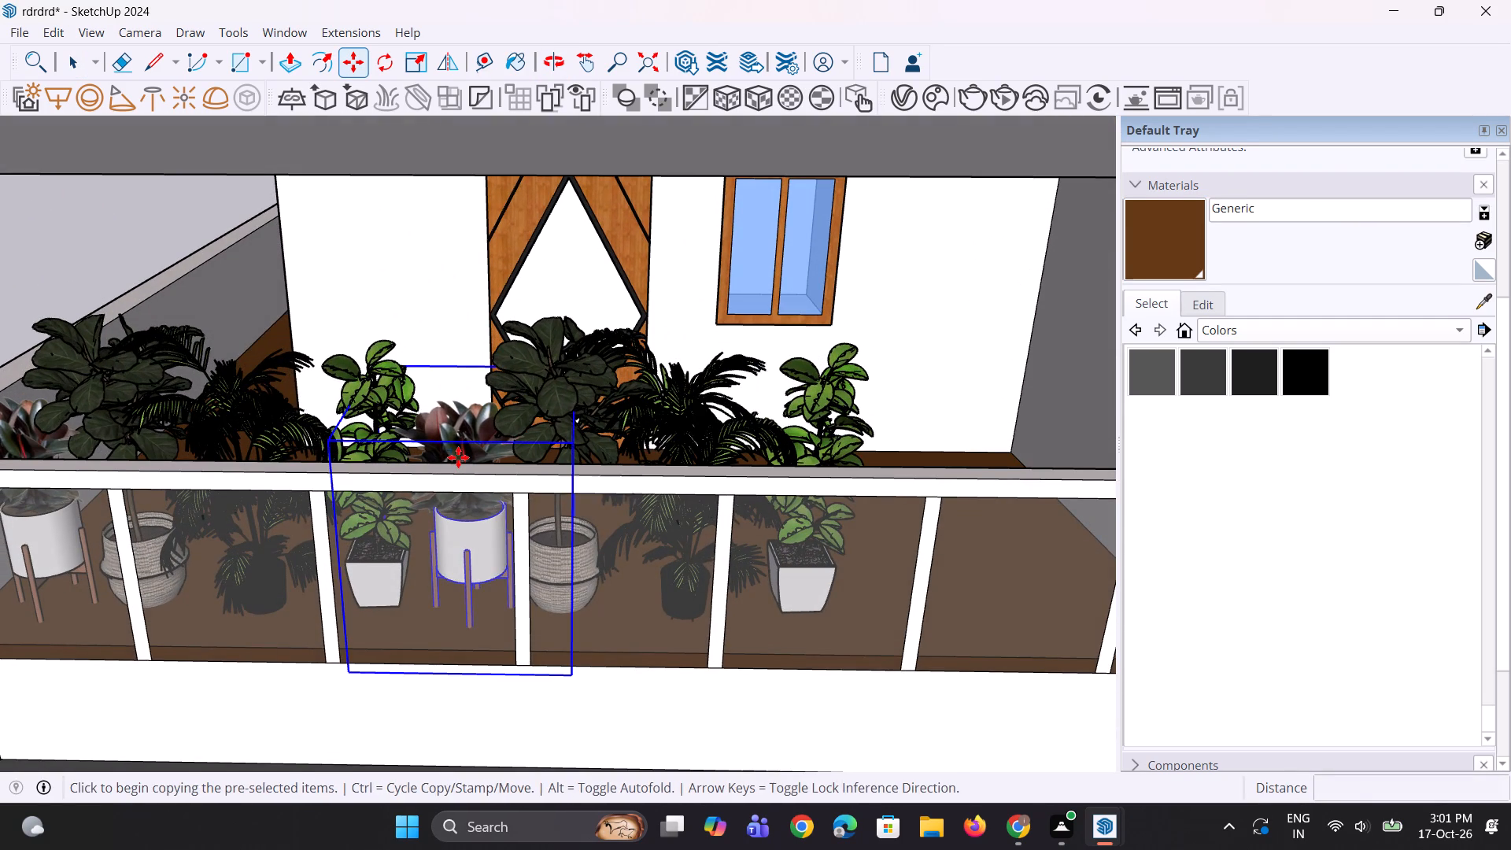
click(458, 457)
scroll(451, 465, down, 4)
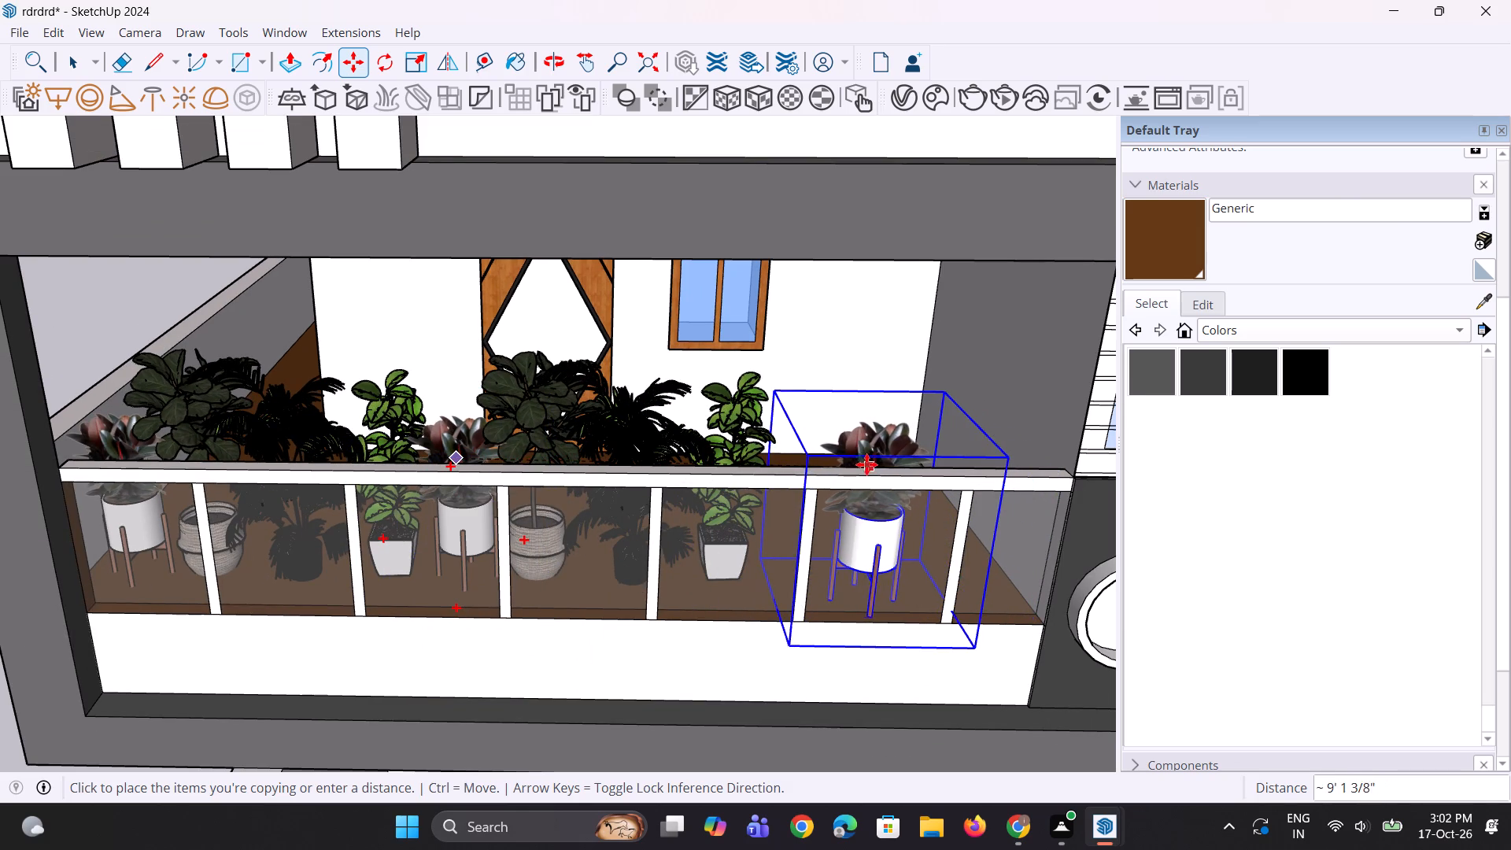
click(800, 460)
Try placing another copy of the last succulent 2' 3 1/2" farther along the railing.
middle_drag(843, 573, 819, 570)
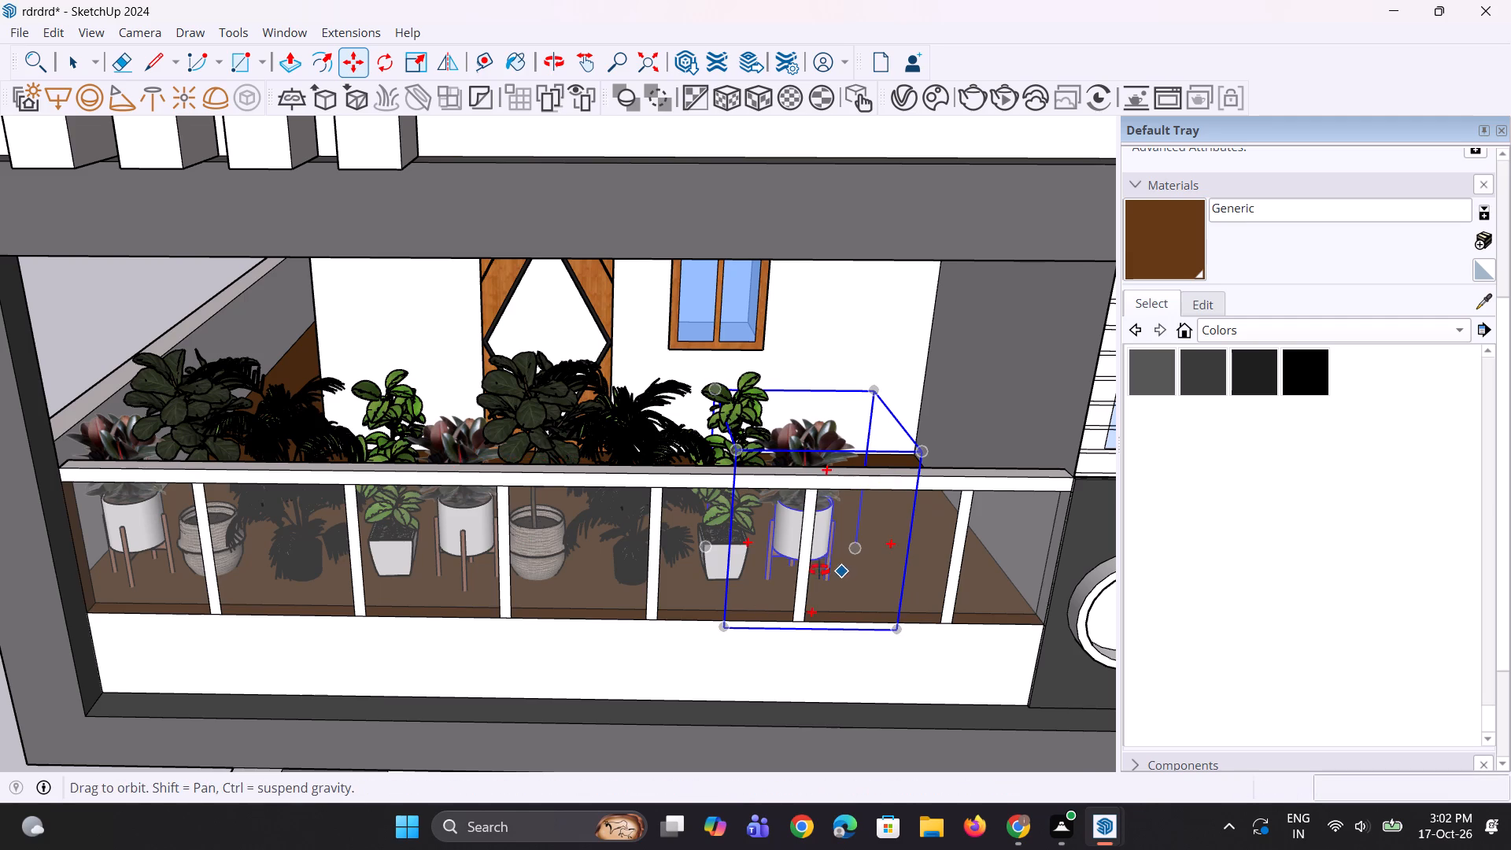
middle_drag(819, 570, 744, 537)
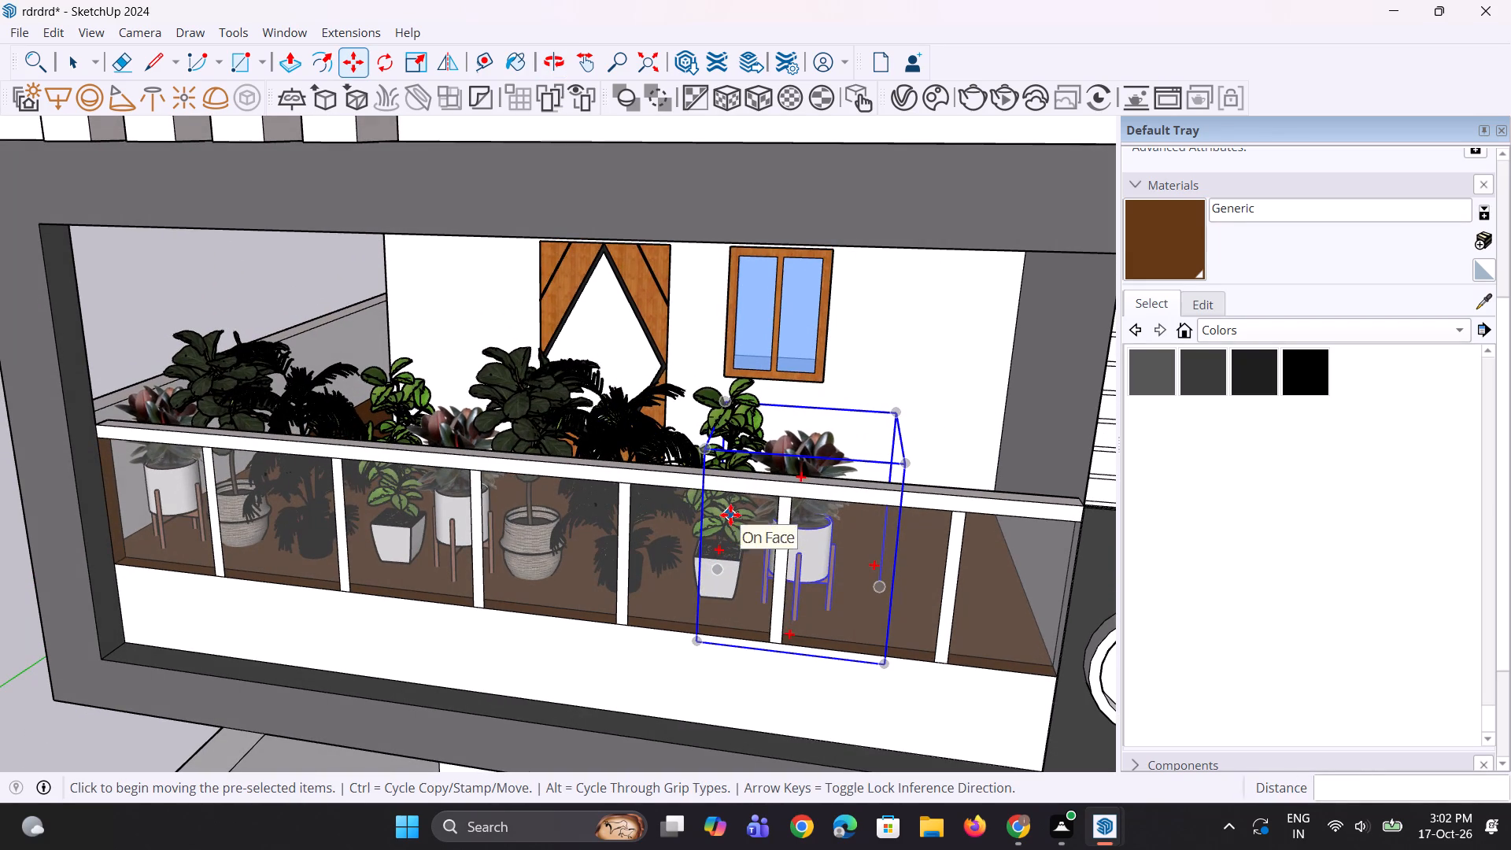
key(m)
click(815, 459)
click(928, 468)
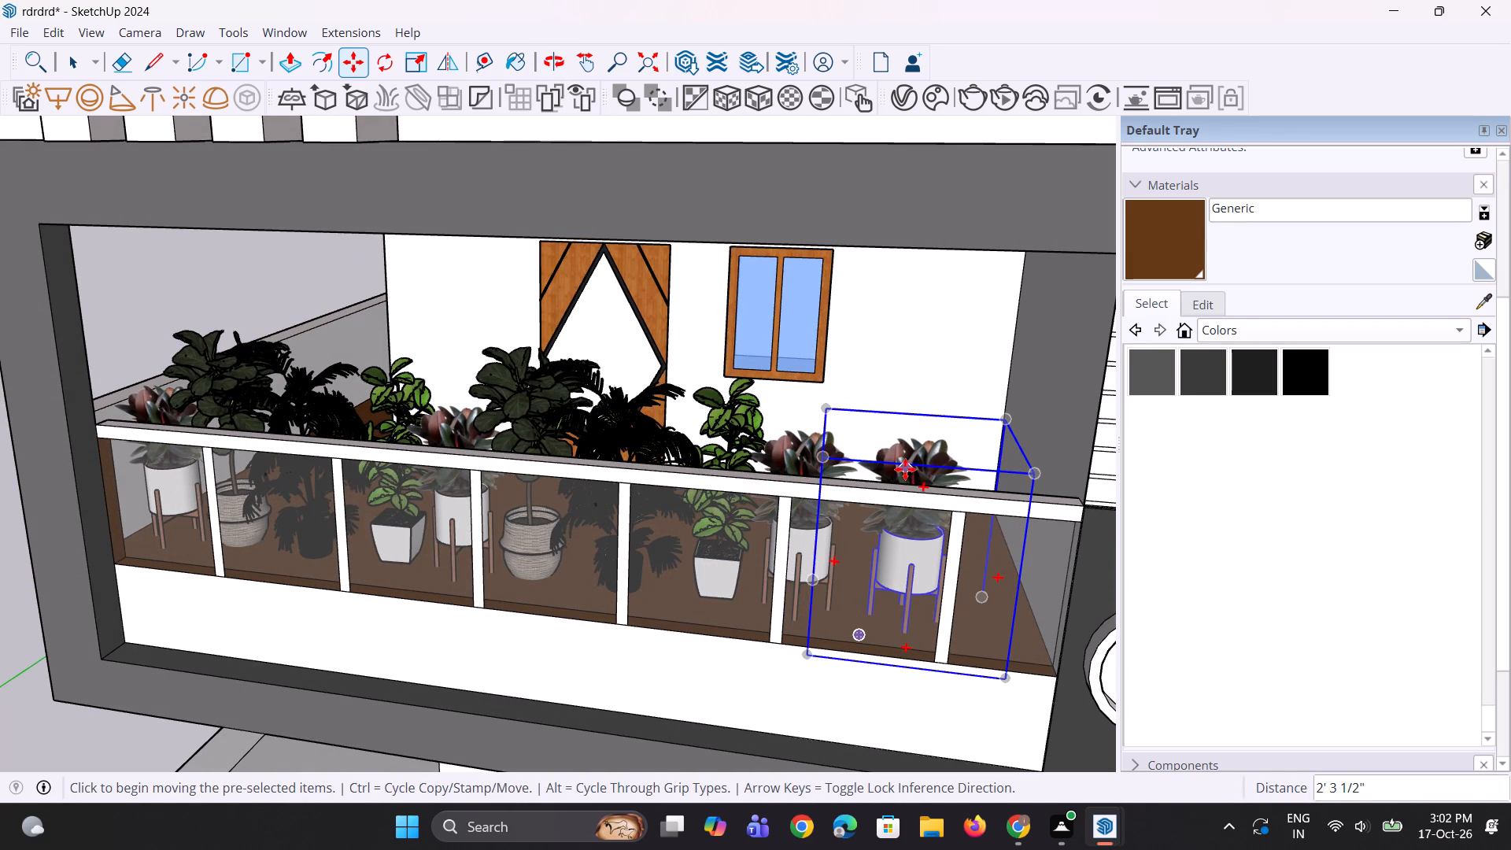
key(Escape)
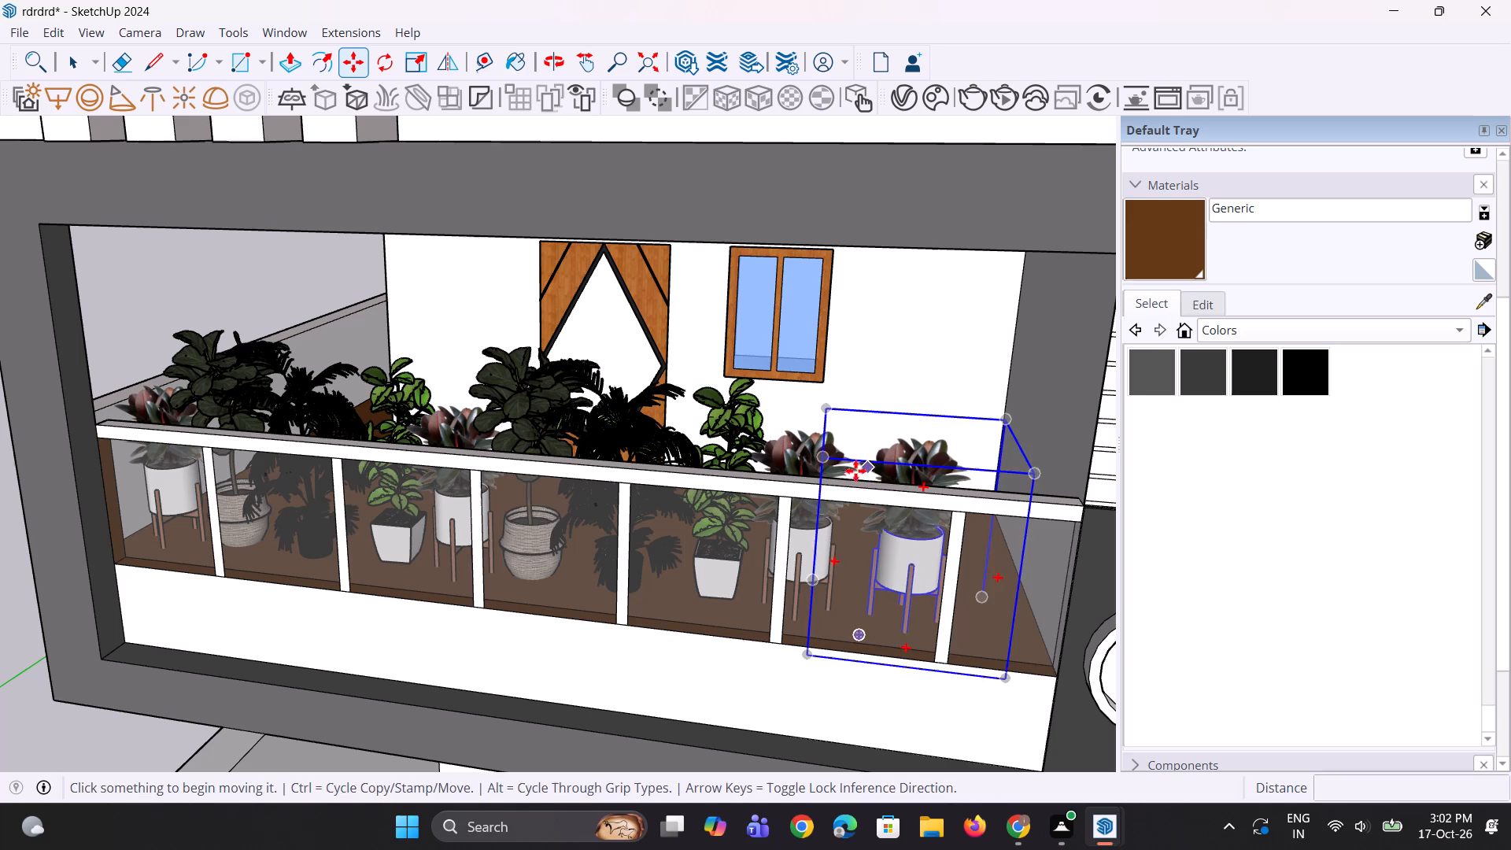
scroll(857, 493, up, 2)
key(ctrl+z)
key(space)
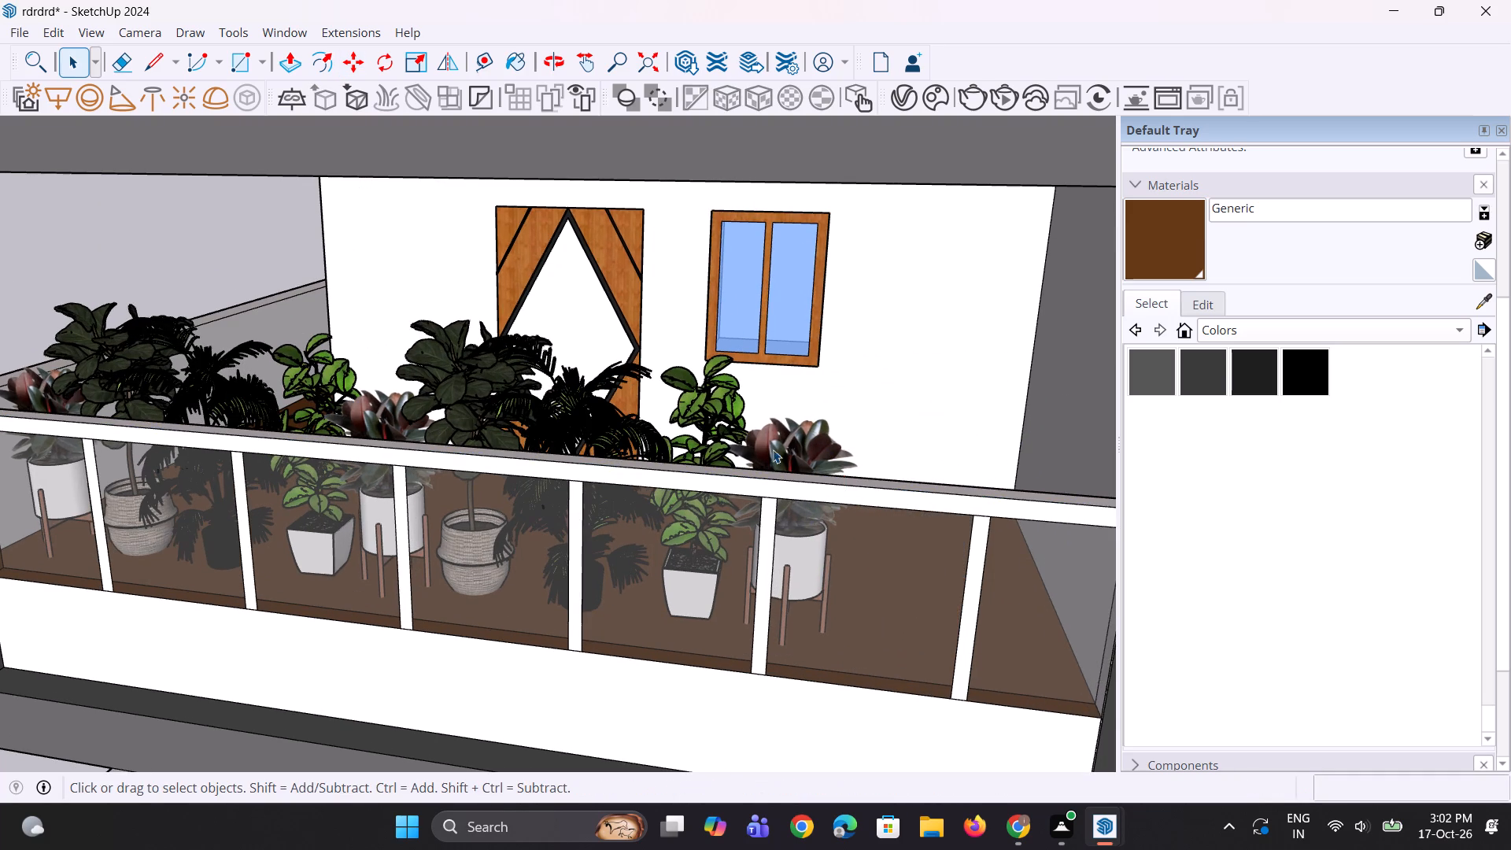
Array the last succulent along the railing toward the balcony's far end with two copies spaced 1' 11" apart.
click(770, 449)
scroll(429, 566, down, 5)
middle_drag(427, 562, 466, 609)
scroll(699, 497, up, 3)
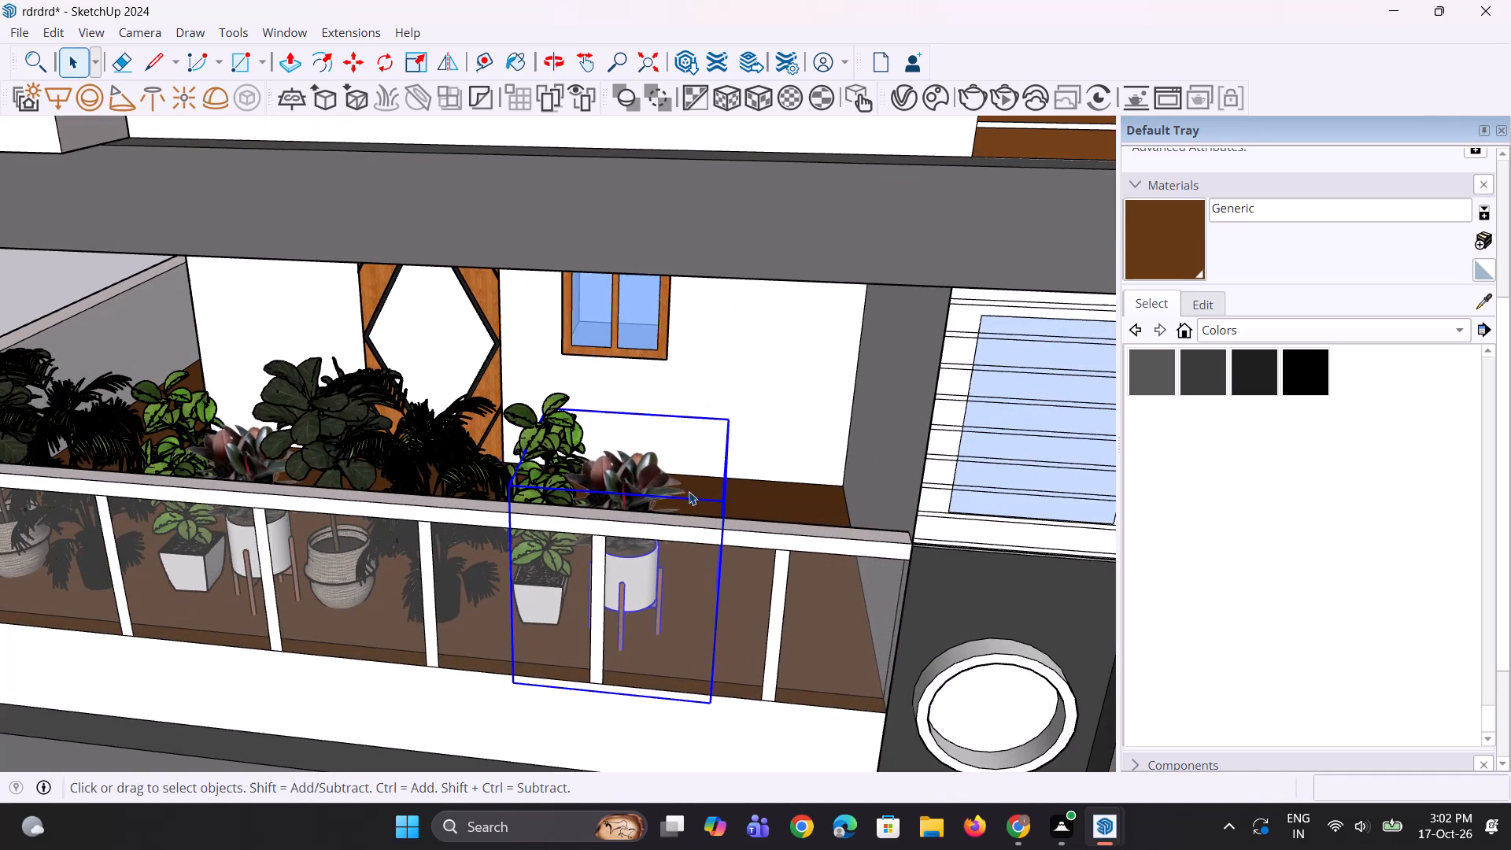
key(m)
click(646, 480)
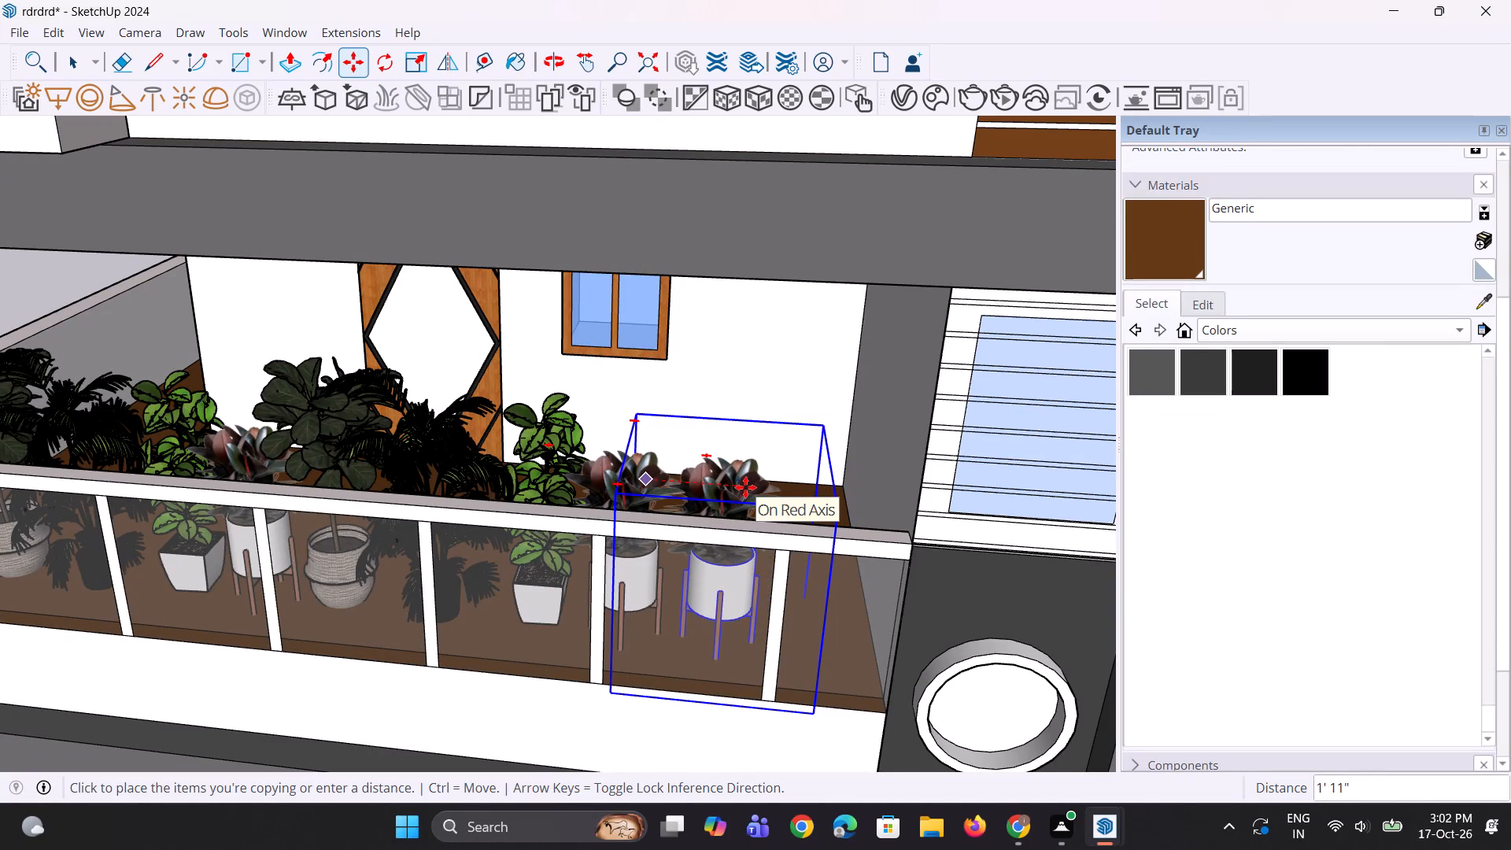
click(745, 487)
key(asterisk)
key(2)
key(Return)
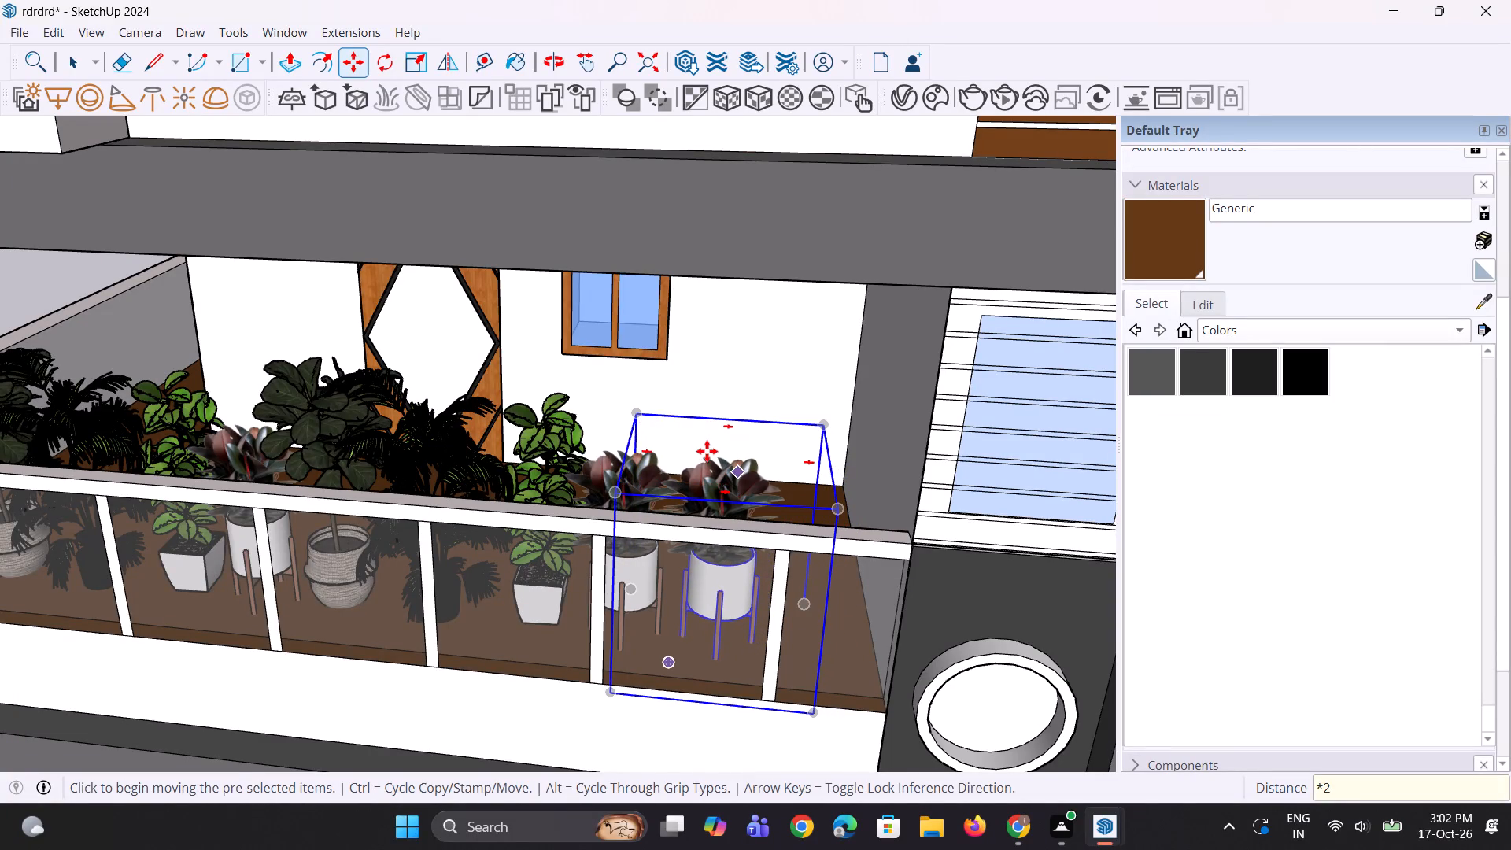
scroll(685, 507, down, 5)
middle_drag(685, 500, 704, 392)
key(space)
key(space)
key(space)
Examine the whole house front, the planted balcony and the spare plant models standing beside the building.
scroll(464, 468, down, 3)
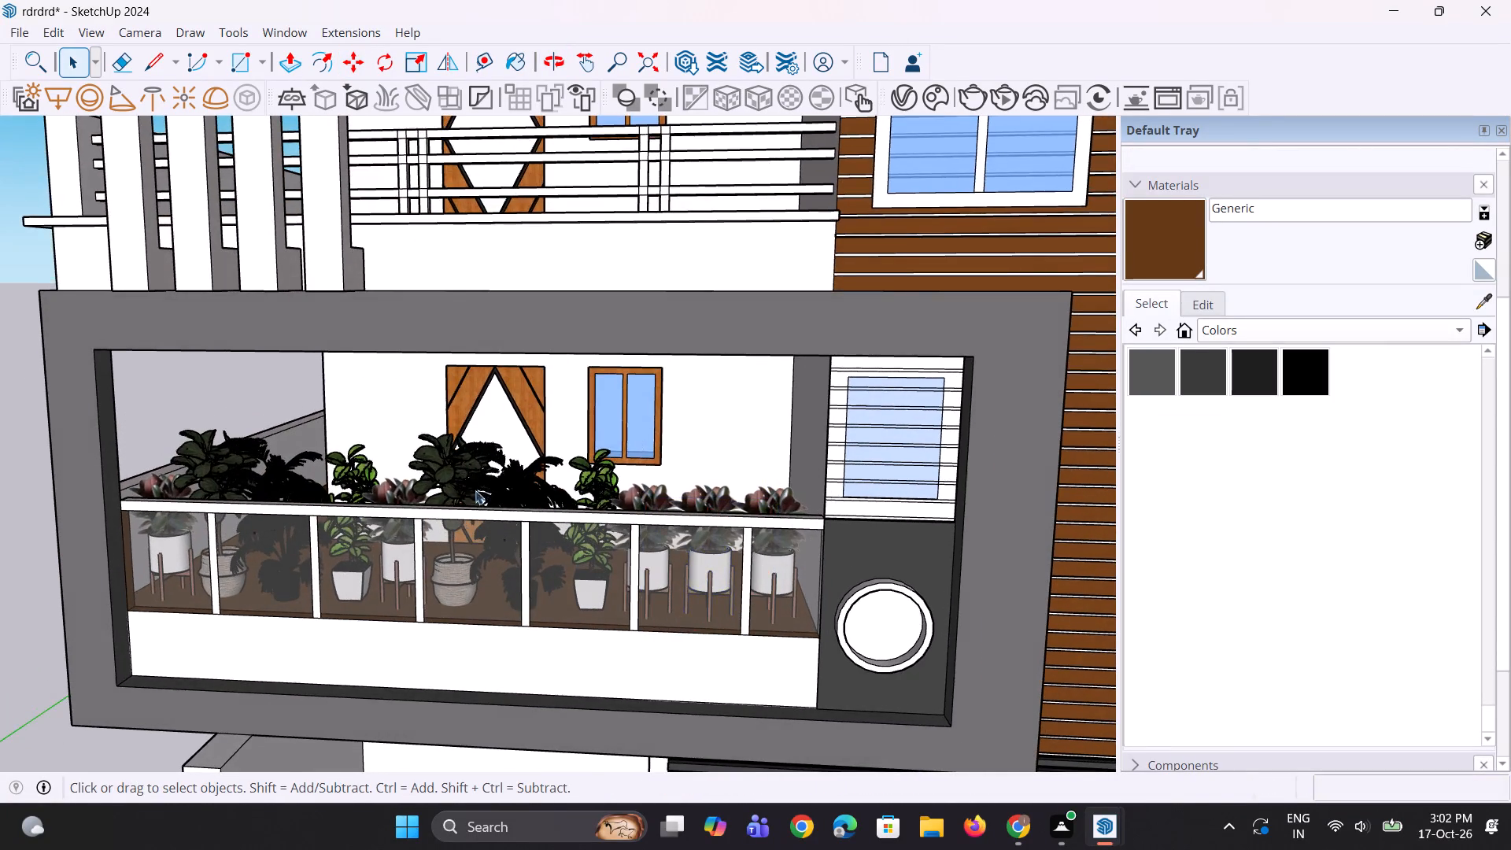
scroll(475, 490, down, 7)
middle_drag(330, 651, 352, 538)
click(245, 612)
scroll(434, 497, down, 5)
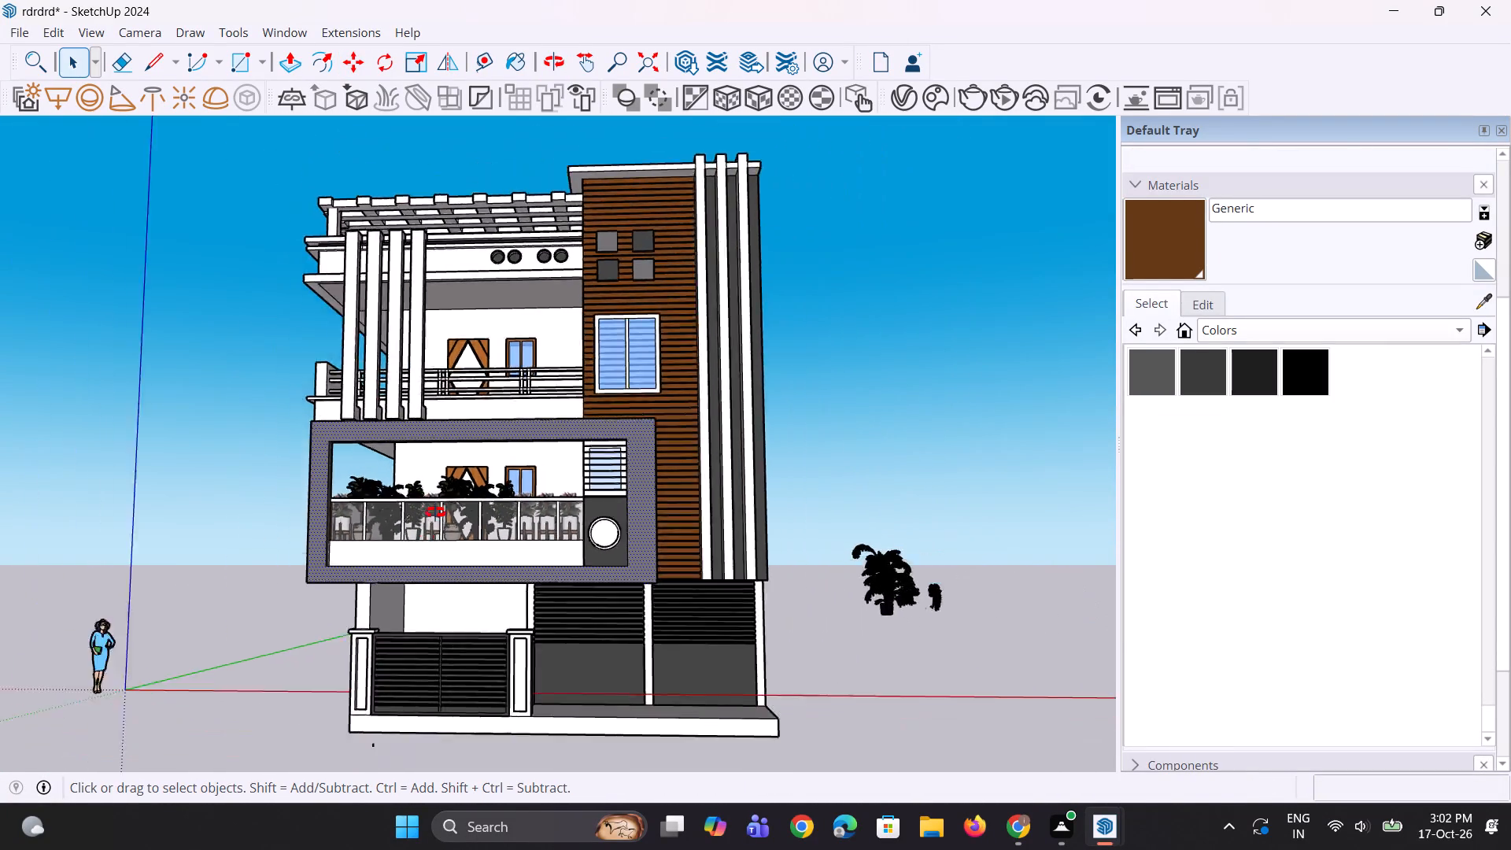
middle_drag(435, 512, 419, 579)
scroll(460, 627, down, 3)
scroll(608, 652, up, 2)
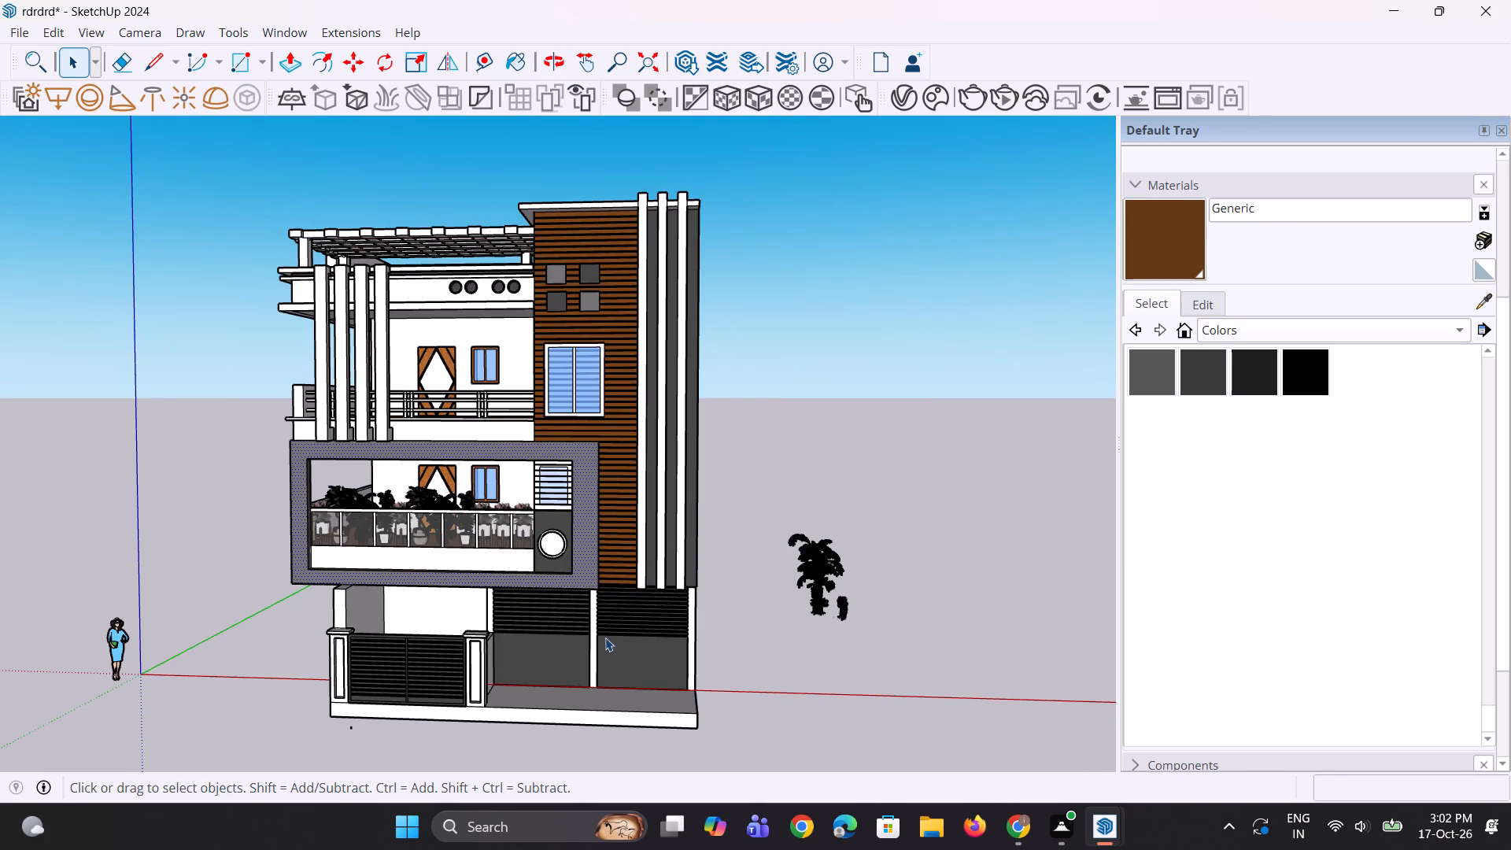
scroll(577, 637, down, 2)
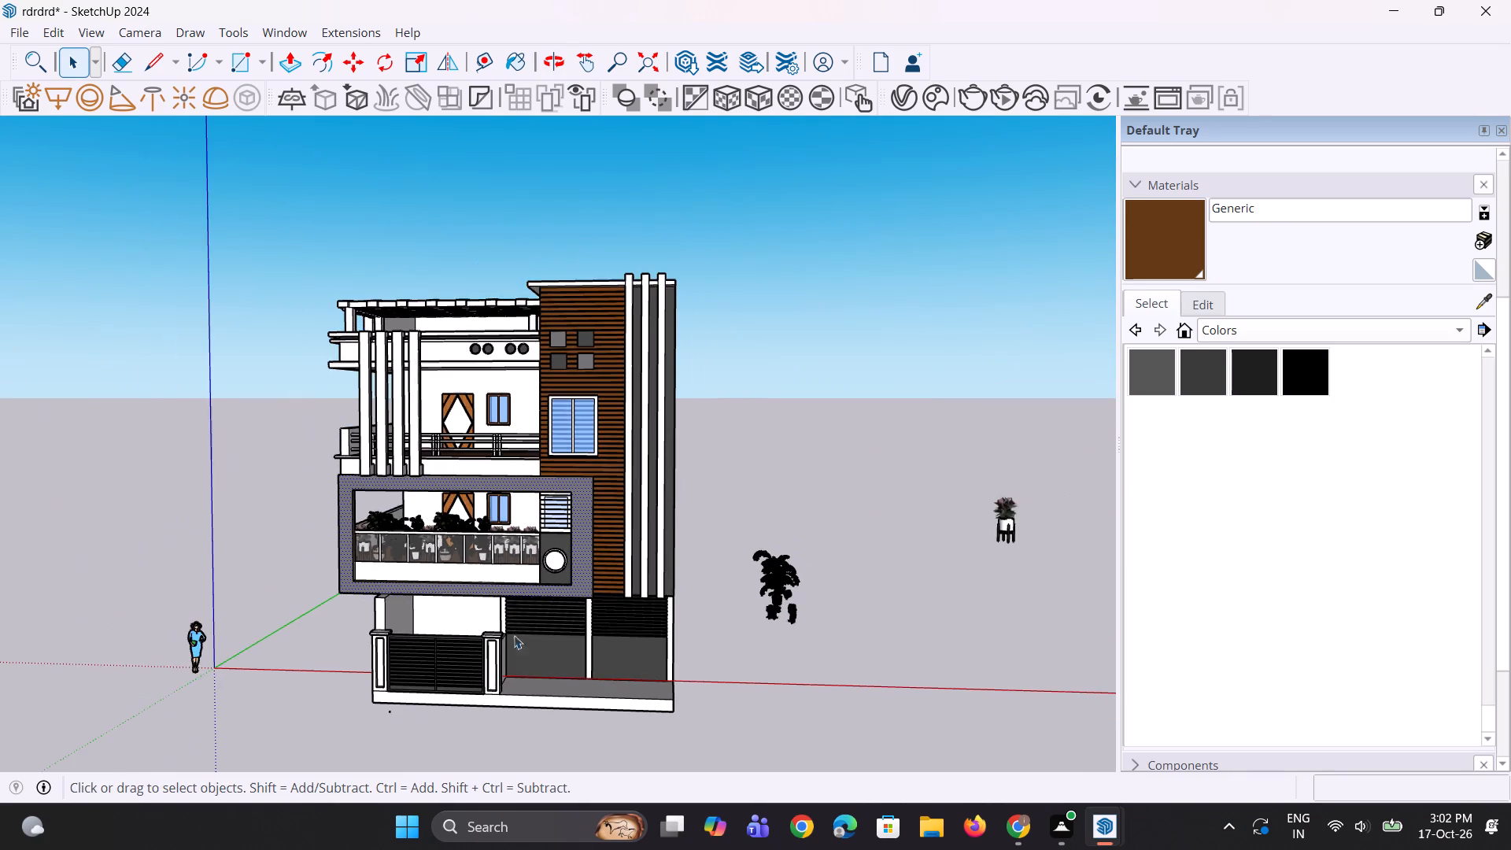
middle_drag(504, 613, 505, 667)
scroll(692, 651, up, 3)
scroll(808, 634, up, 2)
scroll(678, 601, down, 4)
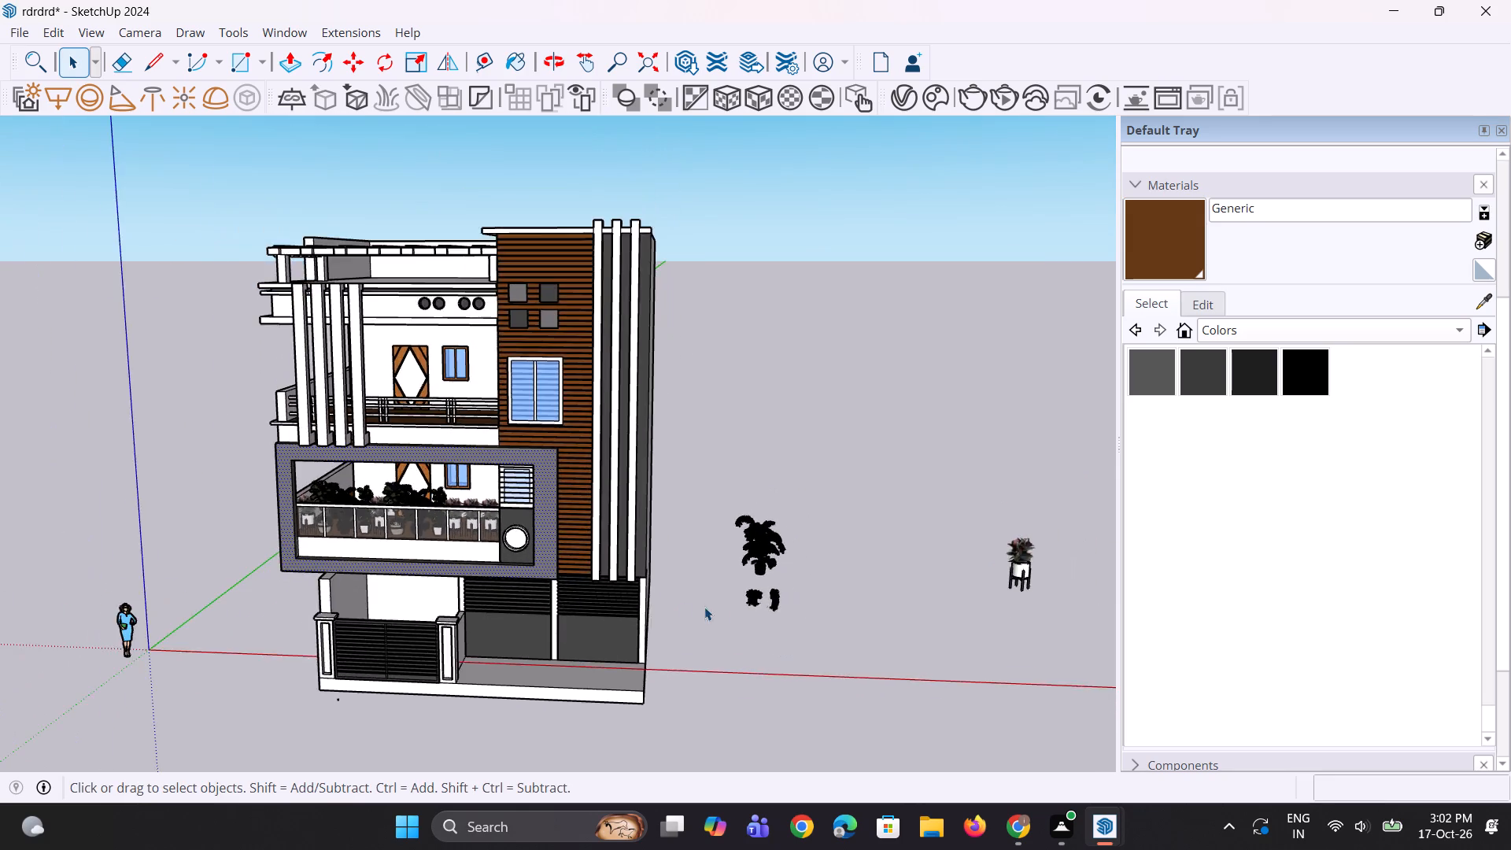
scroll(704, 607, down, 3)
scroll(894, 604, up, 2)
scroll(752, 549, up, 1)
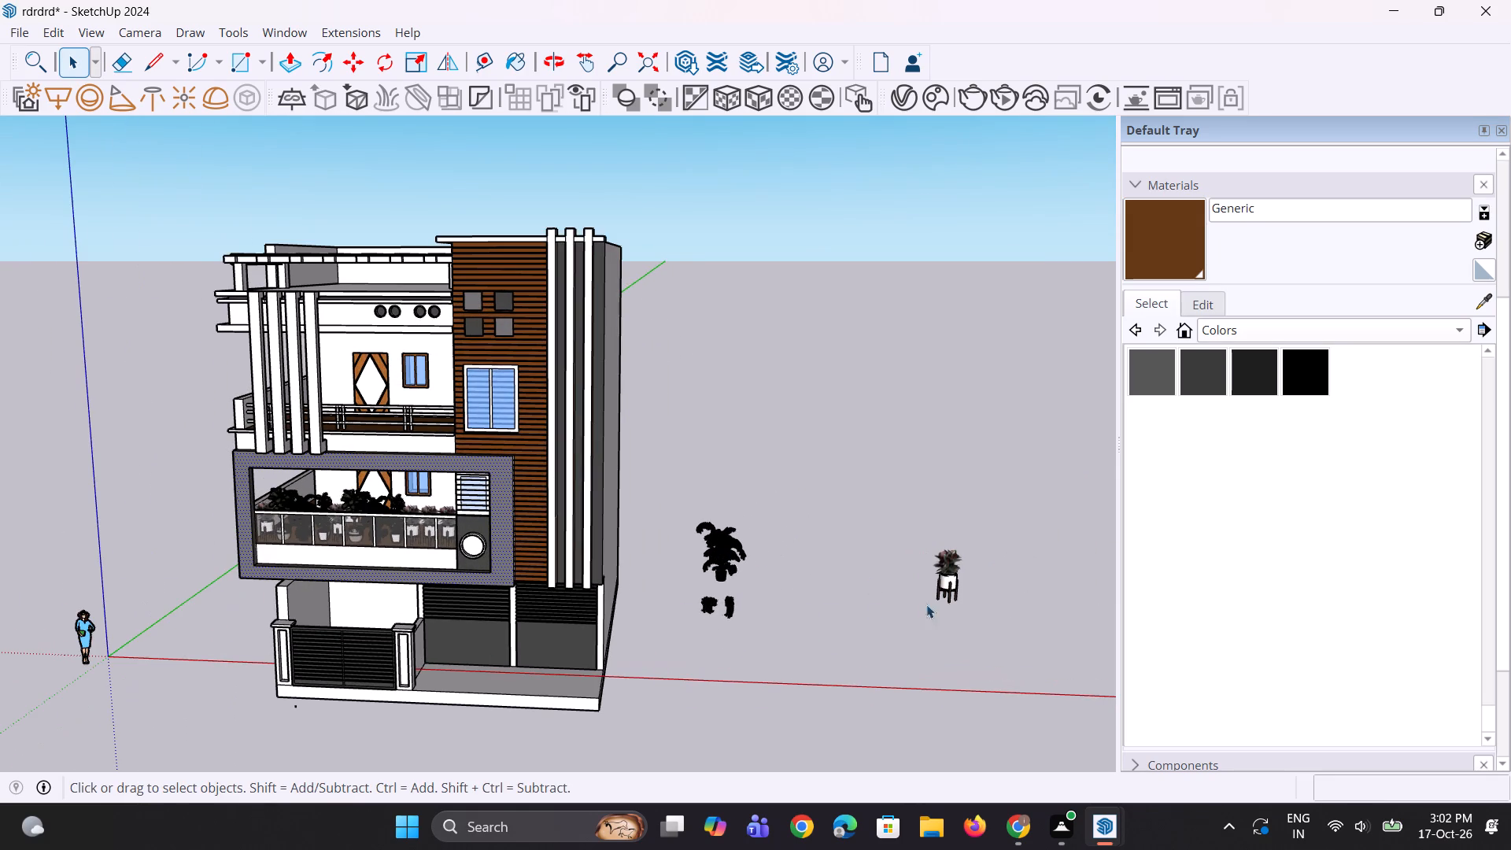
Copy the spare succulent planter from beside the house to the upper balcony's end next to the brown slatted wall.
click(948, 595)
key(m)
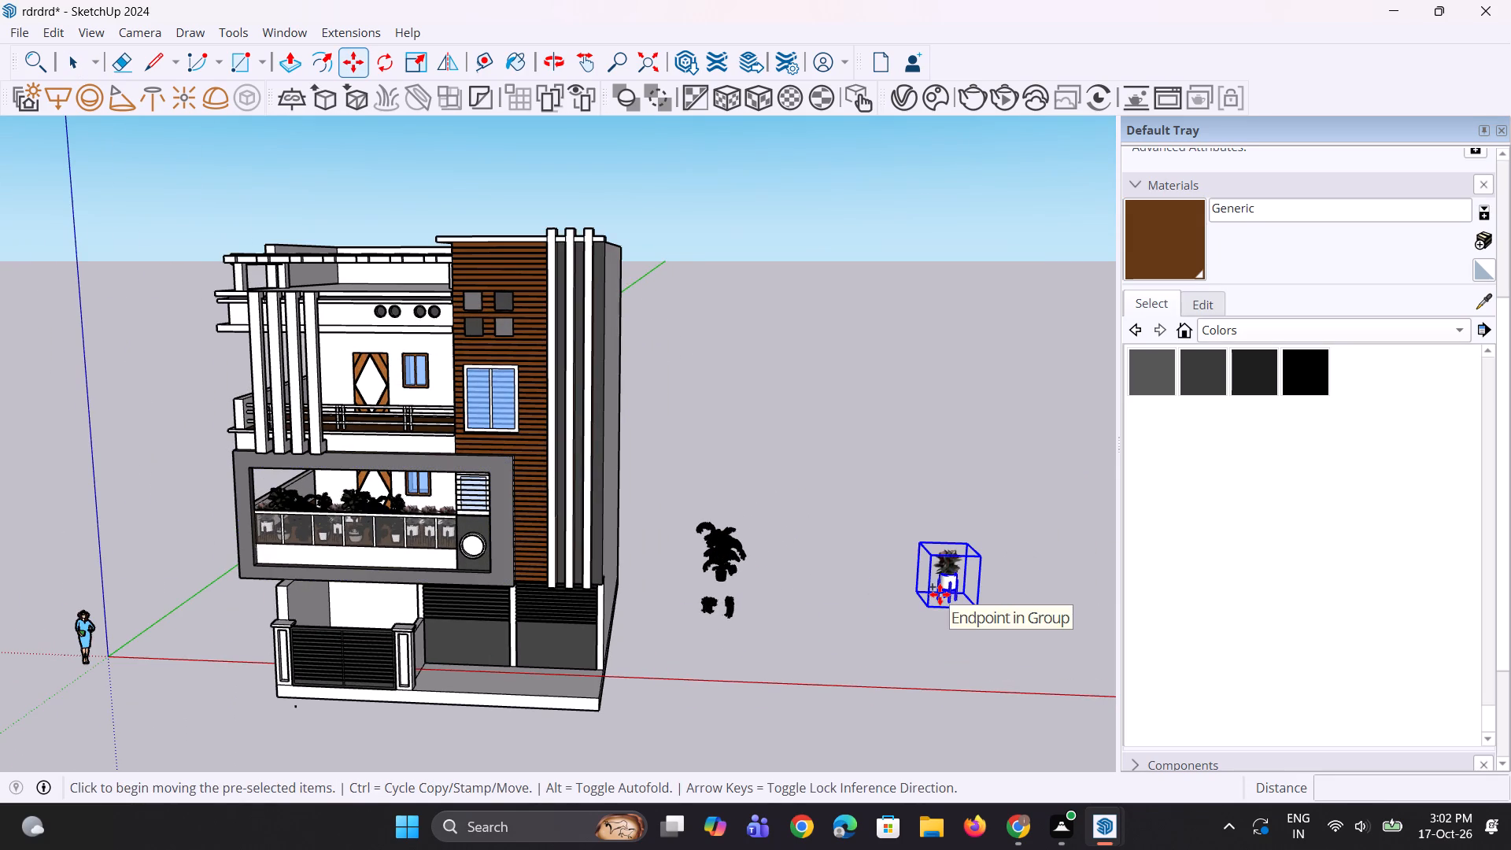
click(936, 615)
scroll(355, 419, up, 3)
scroll(462, 444, up, 5)
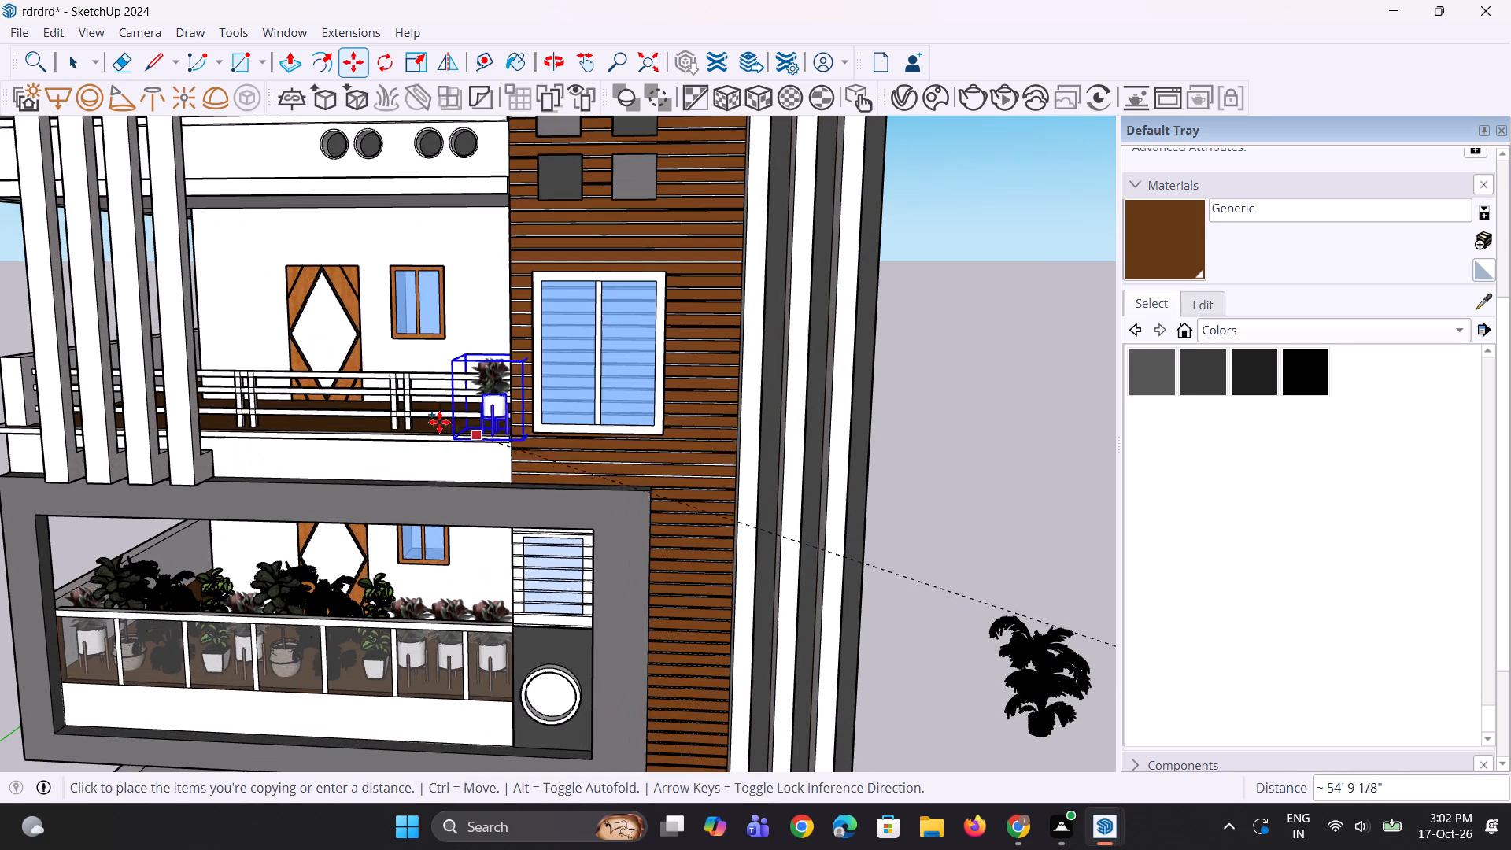
click(452, 432)
middle_drag(341, 445, 569, 554)
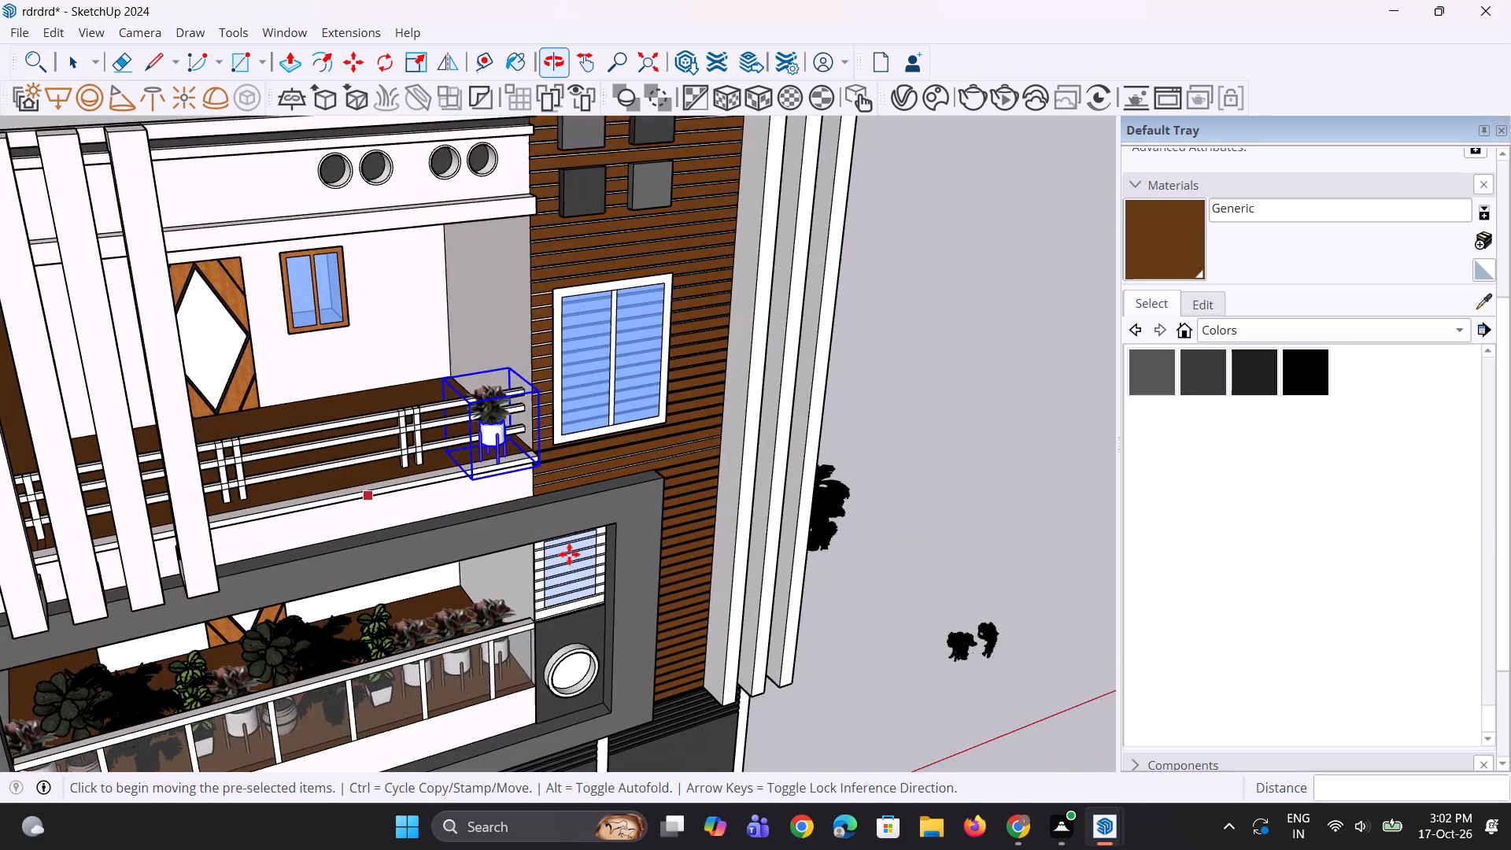
Move the succulent planter at the upper balcony's slatted-wall end back about 1' 11" so it stands on the floor behind the railing.
scroll(549, 501, up, 7)
click(532, 444)
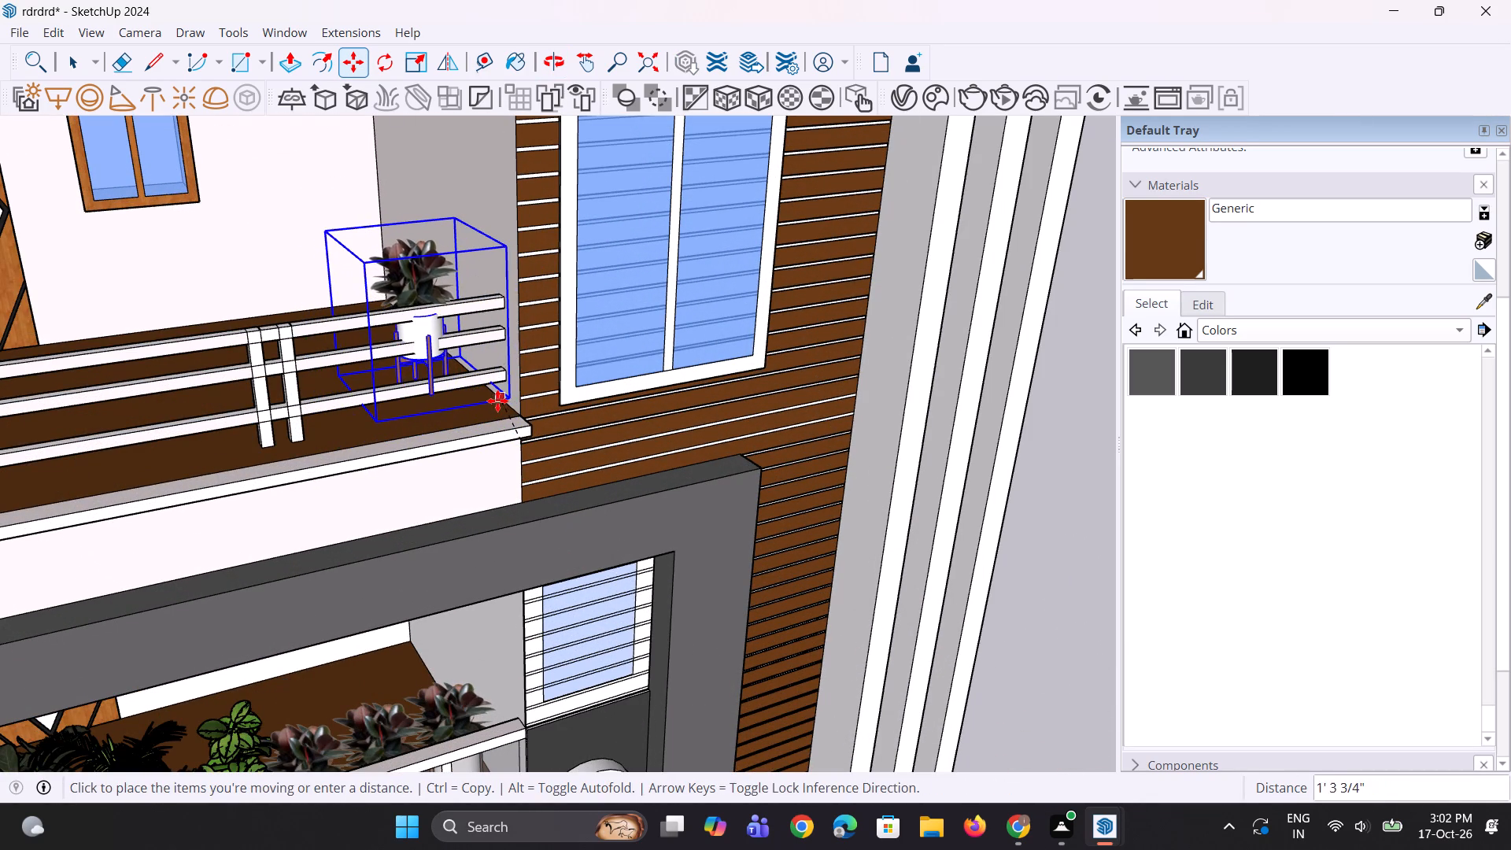
key(Escape)
middle_drag(470, 527, 613, 597)
scroll(520, 575, up, 1)
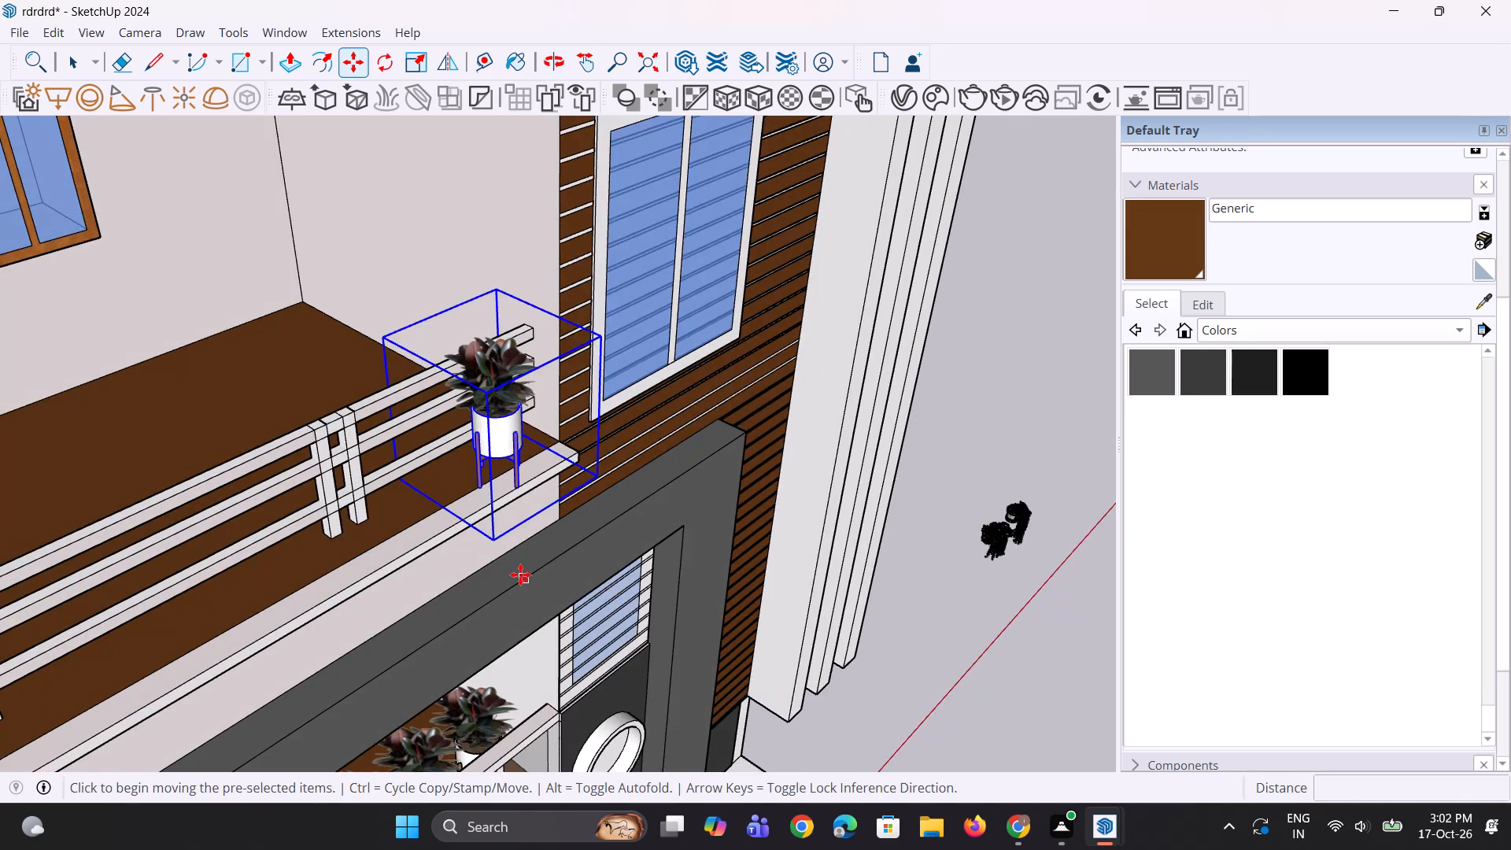
scroll(520, 575, up, 6)
click(449, 493)
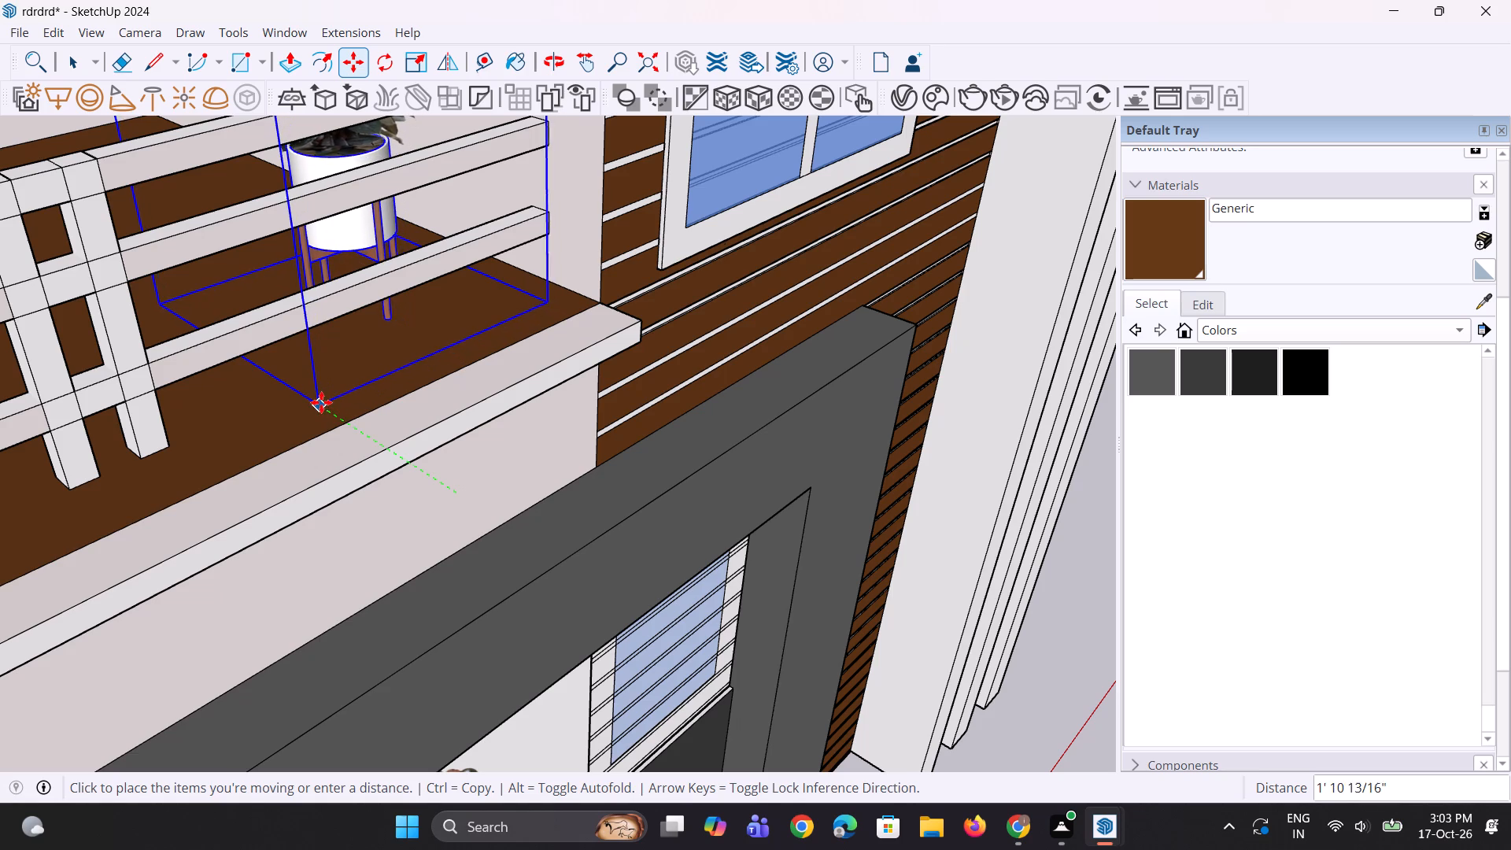
click(320, 401)
Array the succulent planter along the upper balcony railing, away from the slatted wall, with 10 copies spaced about 1' 10 11/16" apart.
scroll(369, 408, down, 9)
middle_drag(370, 396, 241, 458)
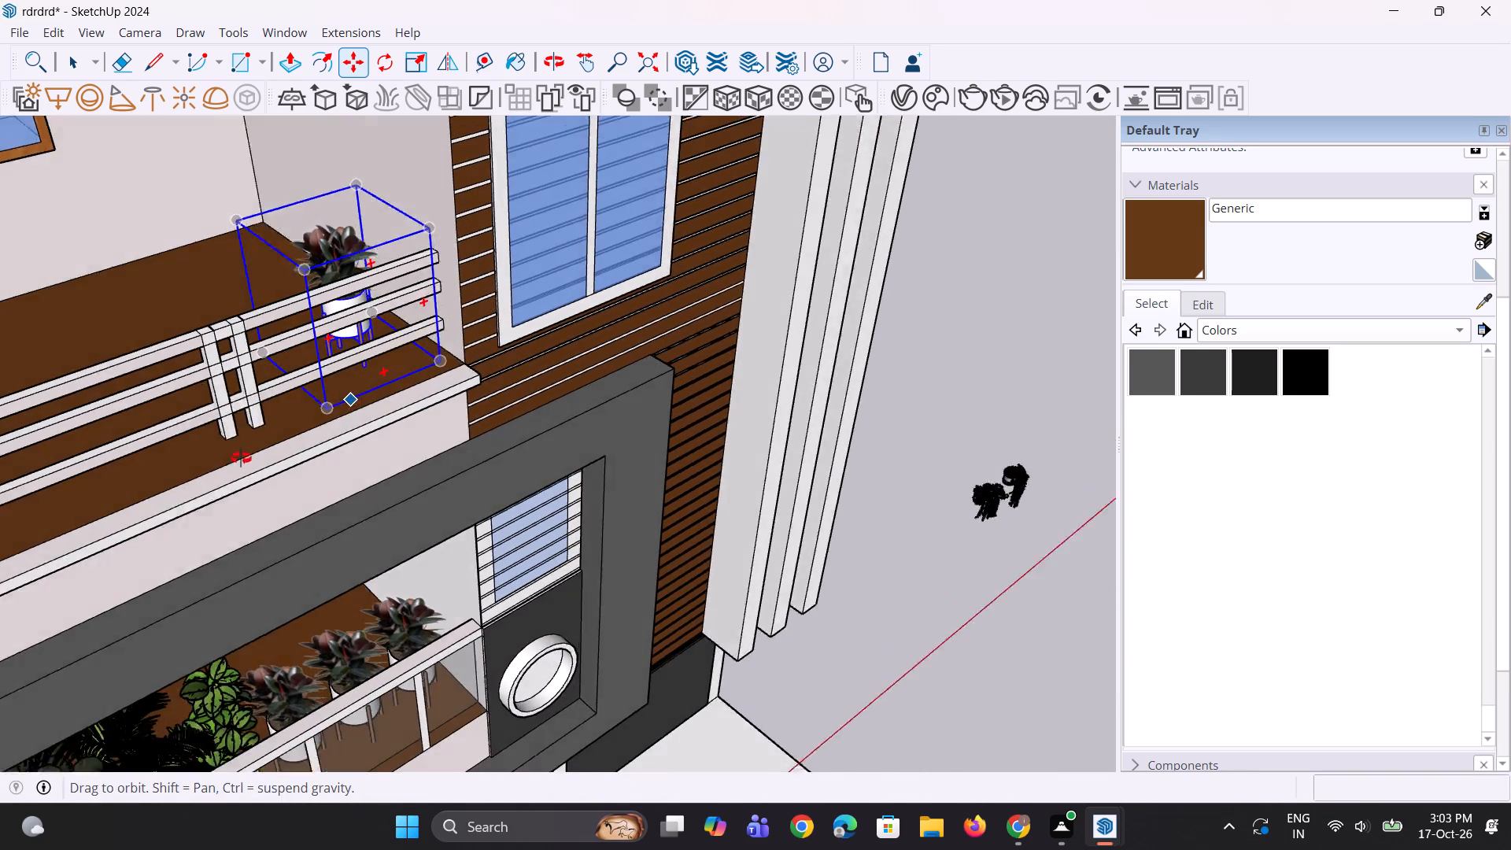
middle_drag(241, 458, 220, 465)
key(m)
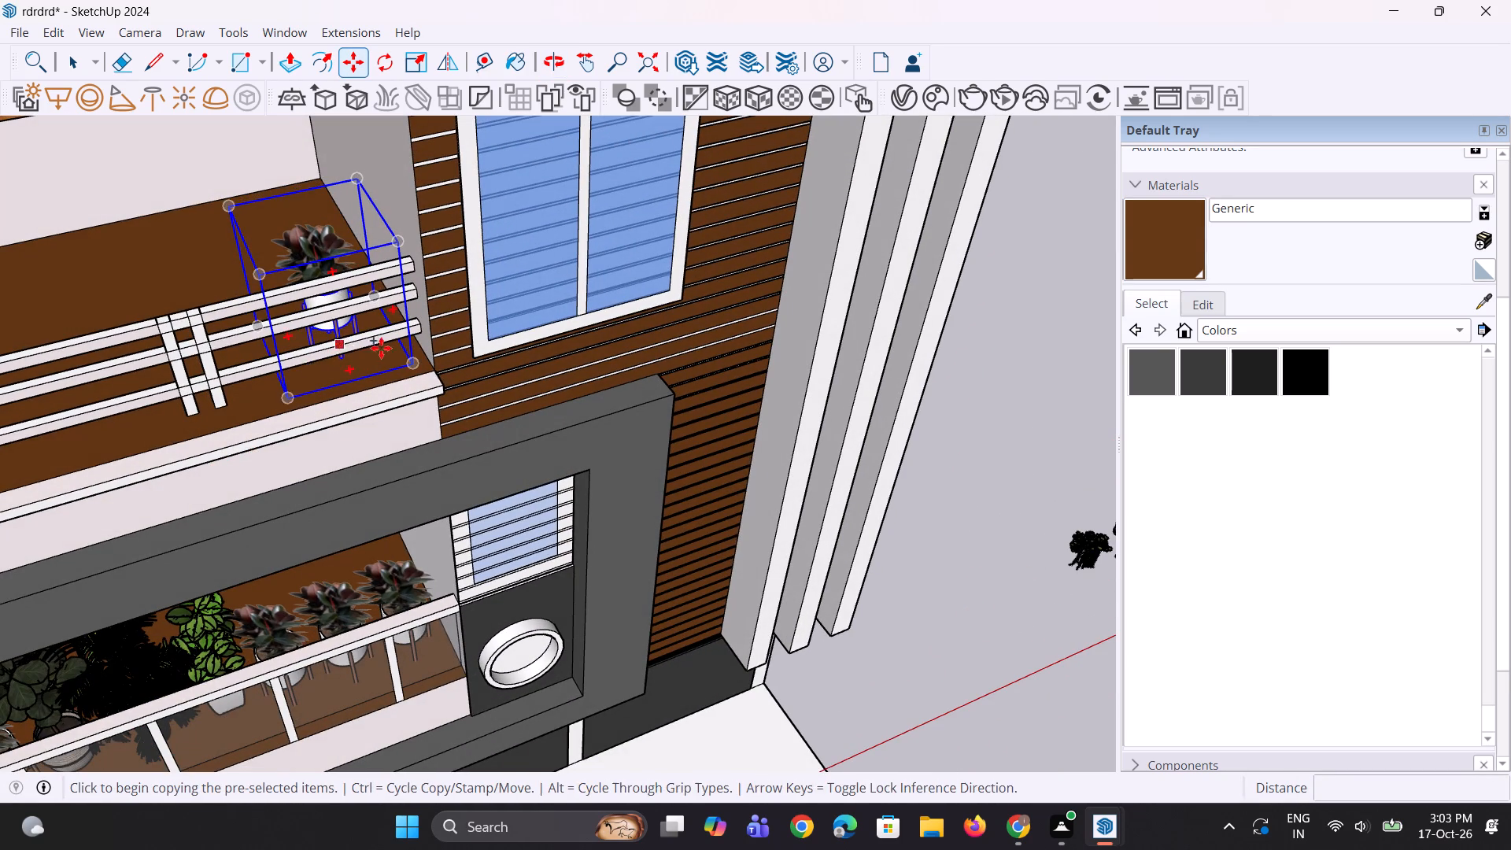
click(417, 360)
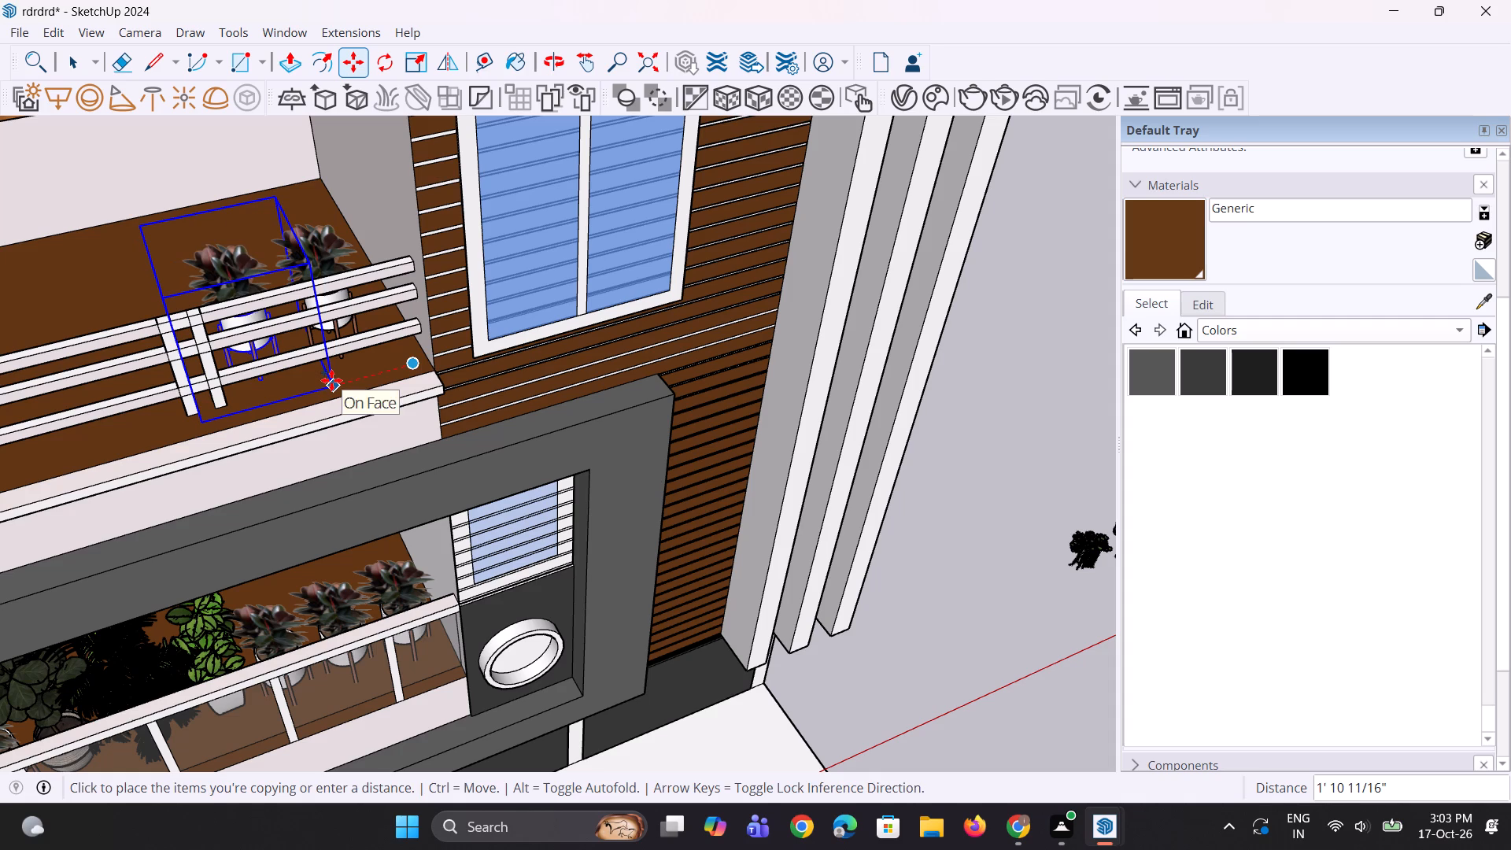
click(331, 380)
key(asterisk)
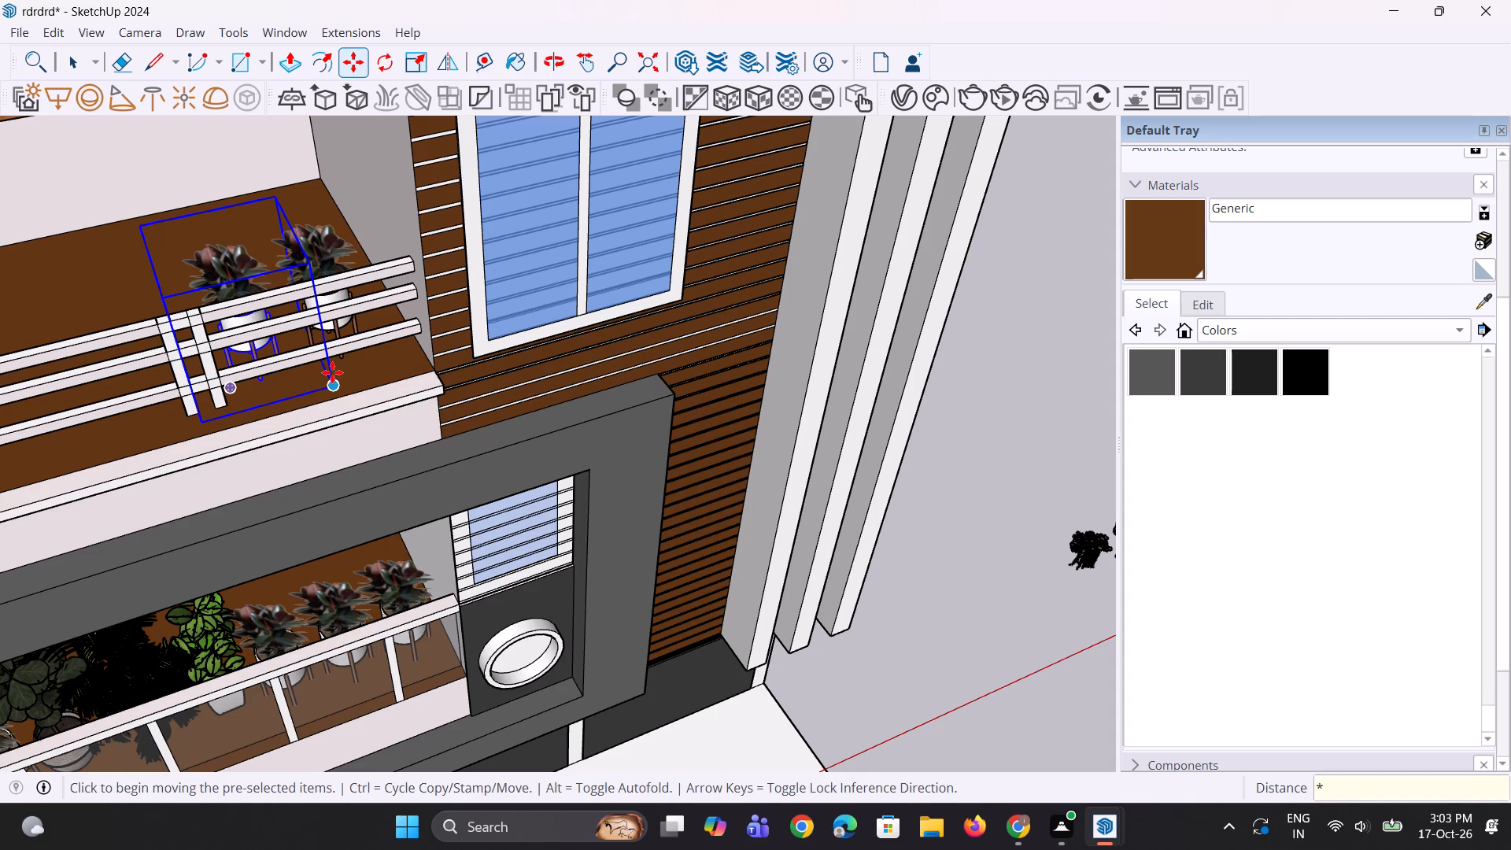
text(10)
key(Return)
scroll(430, 397, down, 11)
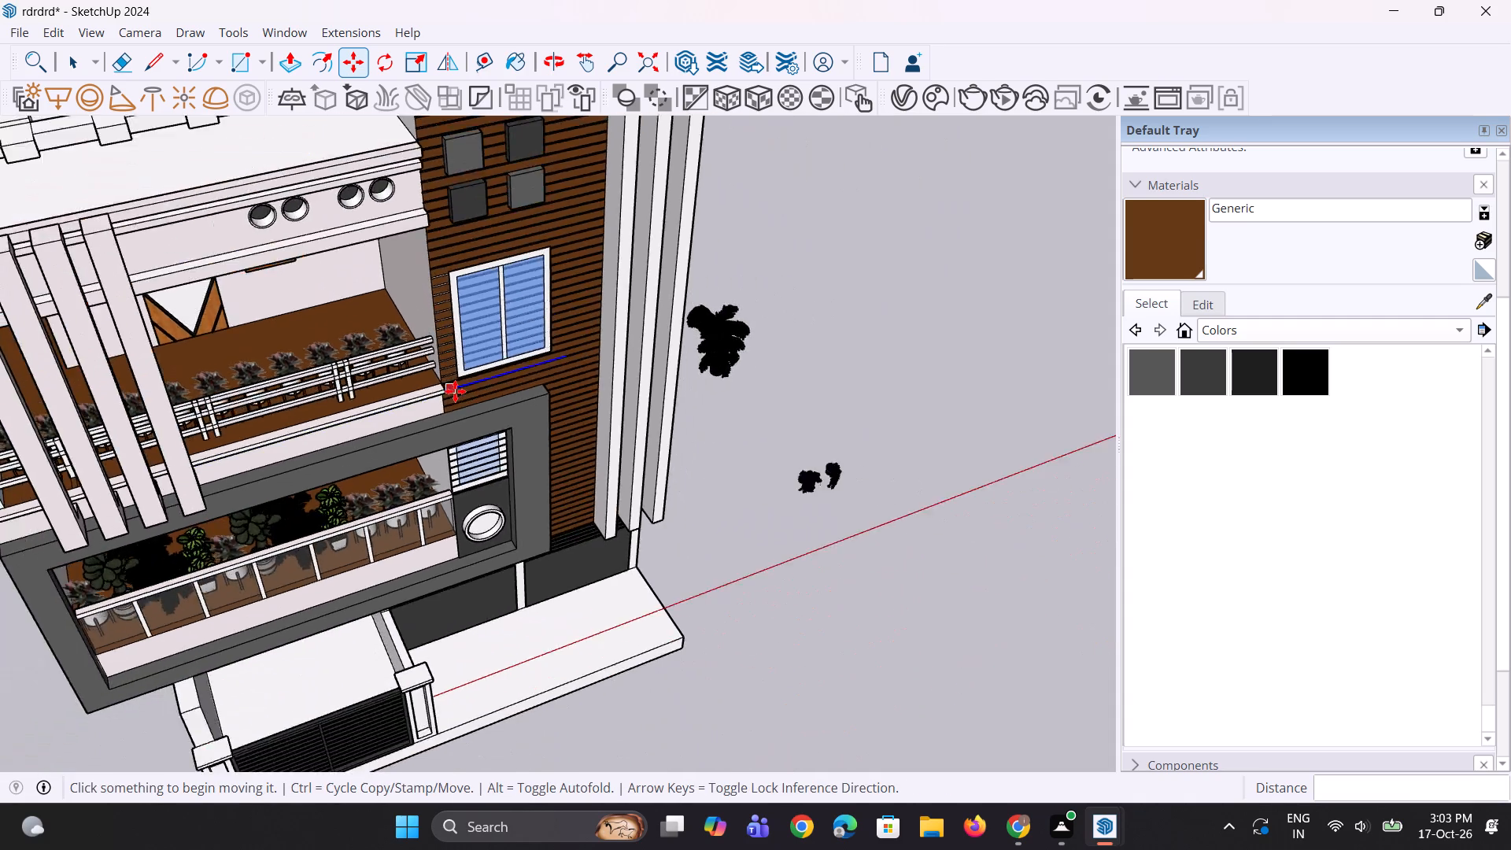
Examine the upper balcony's planter row, the whole house front and the spare plant models beside the building.
scroll(455, 391, down, 3)
middle_drag(331, 438, 257, 268)
key(space)
key(space)
click(814, 422)
key(space)
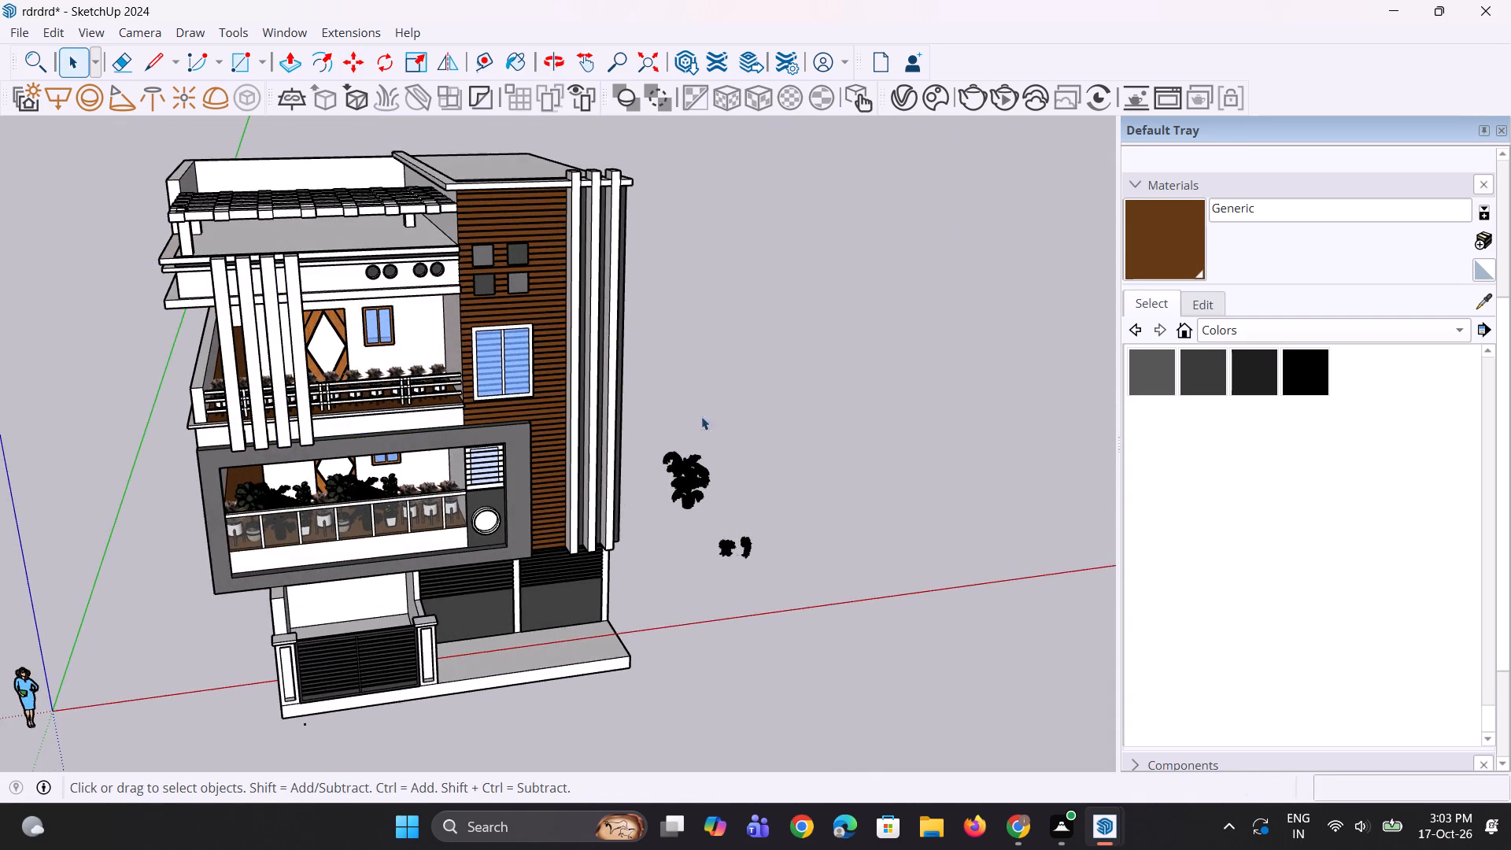
scroll(509, 385, up, 12)
middle_drag(310, 467, 288, 400)
scroll(293, 431, down, 5)
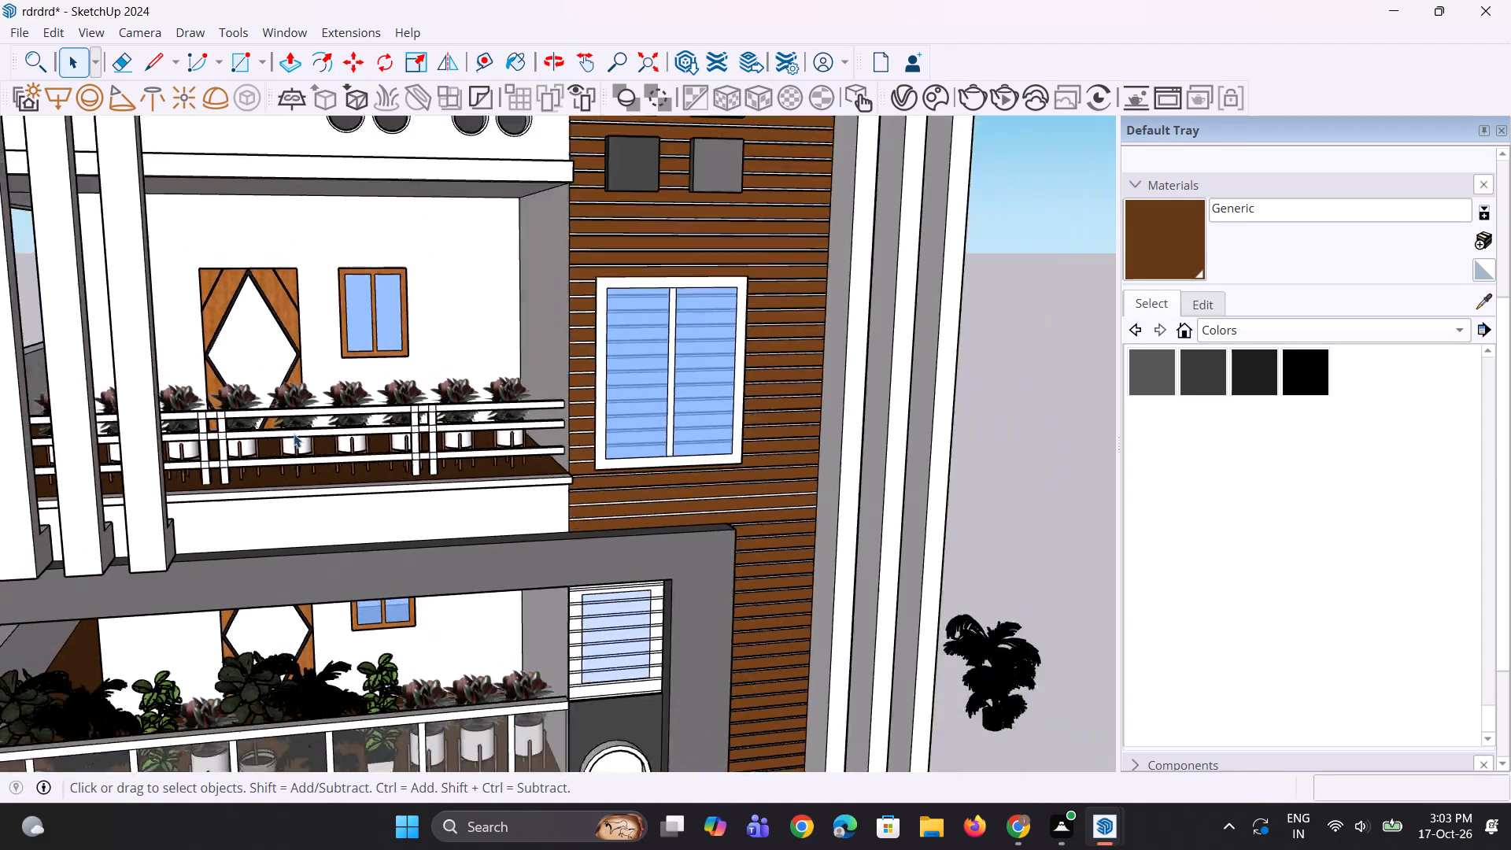
middle_drag(301, 468, 272, 446)
scroll(272, 446, down, 9)
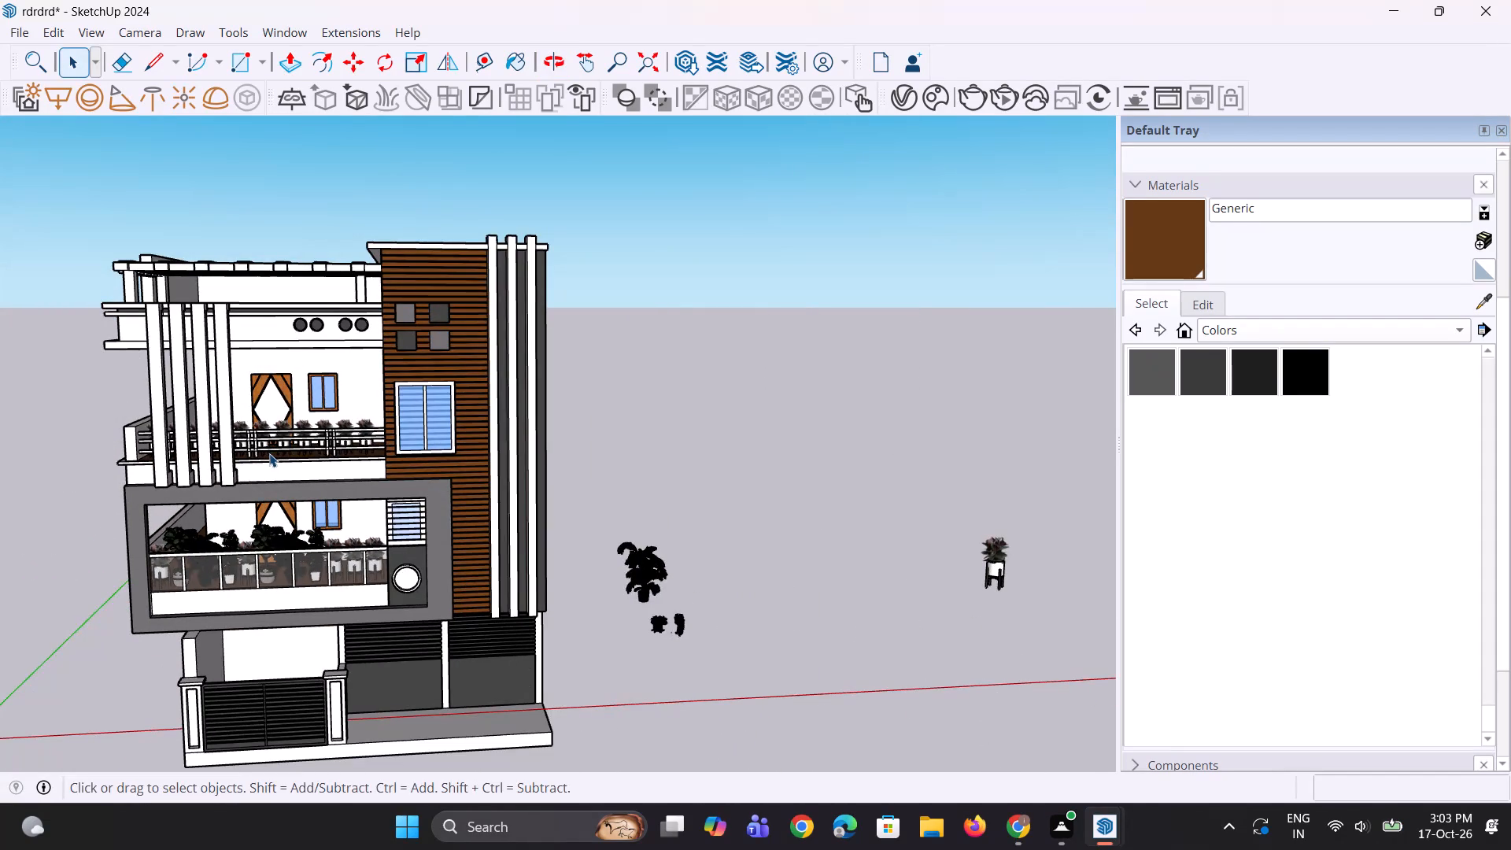
scroll(269, 479, down, 3)
scroll(720, 564, up, 2)
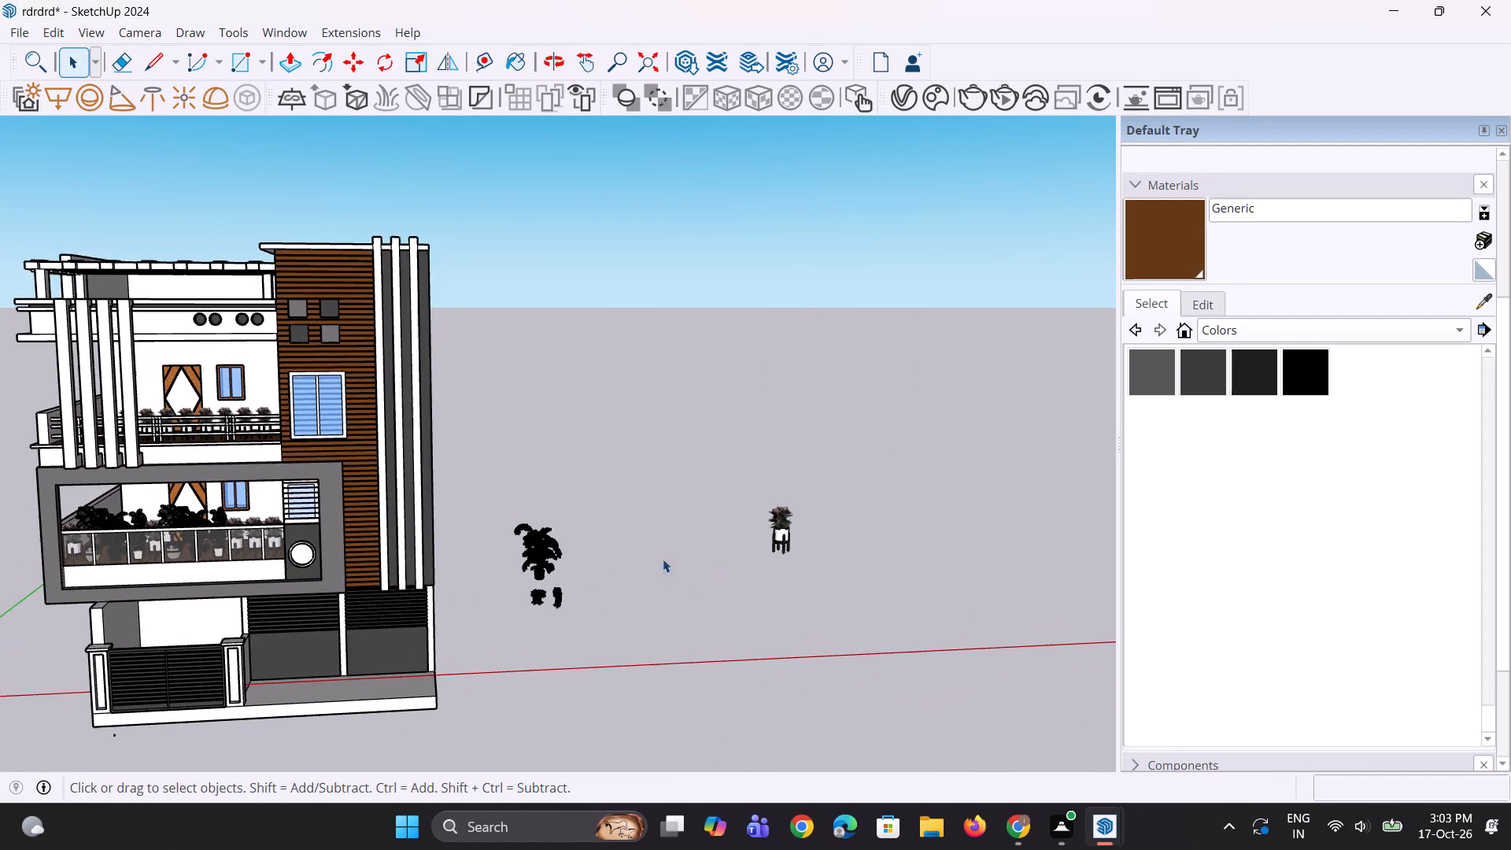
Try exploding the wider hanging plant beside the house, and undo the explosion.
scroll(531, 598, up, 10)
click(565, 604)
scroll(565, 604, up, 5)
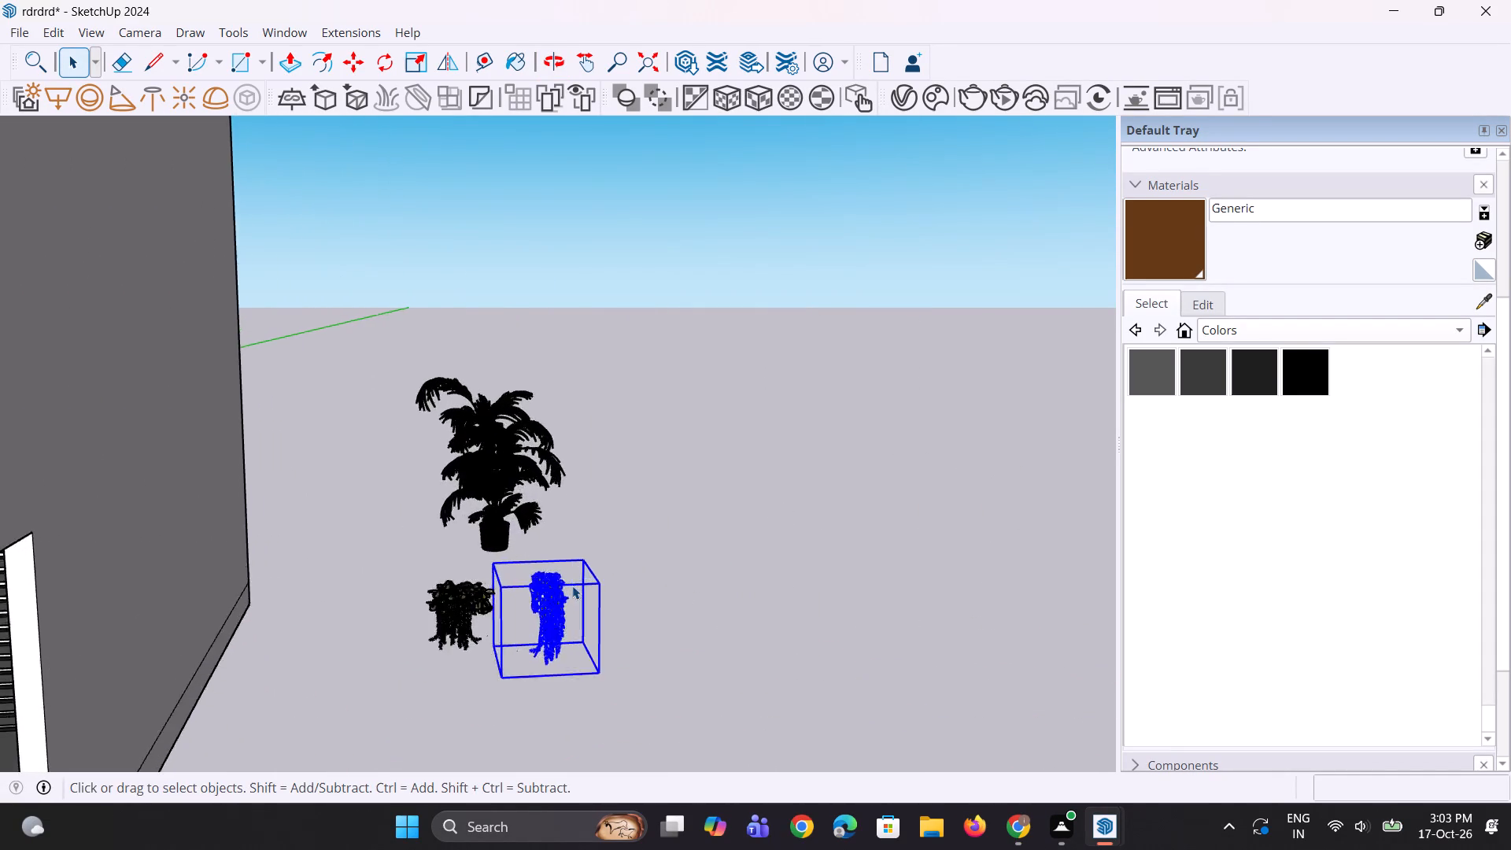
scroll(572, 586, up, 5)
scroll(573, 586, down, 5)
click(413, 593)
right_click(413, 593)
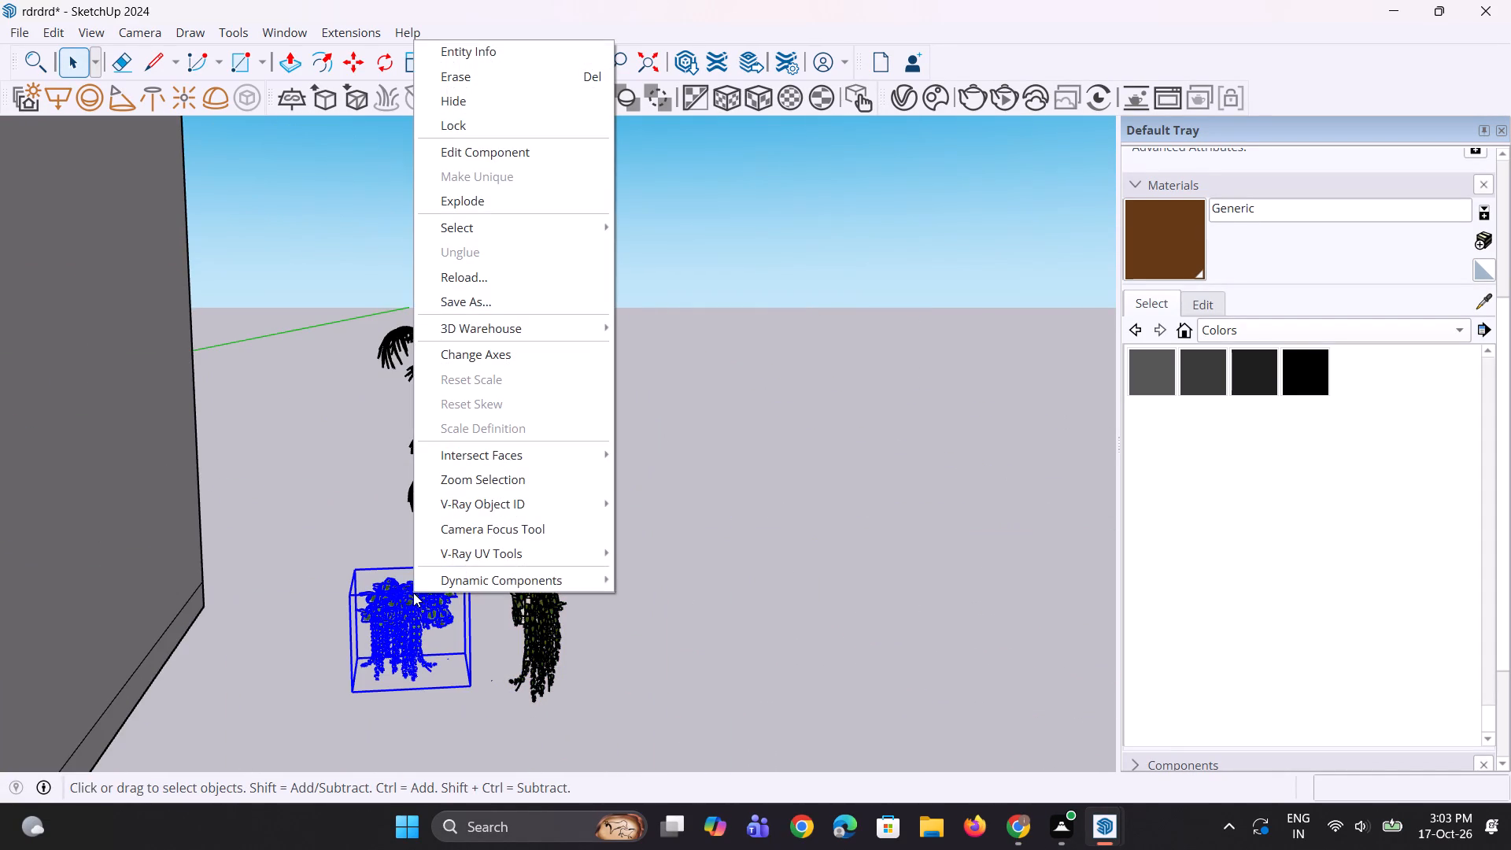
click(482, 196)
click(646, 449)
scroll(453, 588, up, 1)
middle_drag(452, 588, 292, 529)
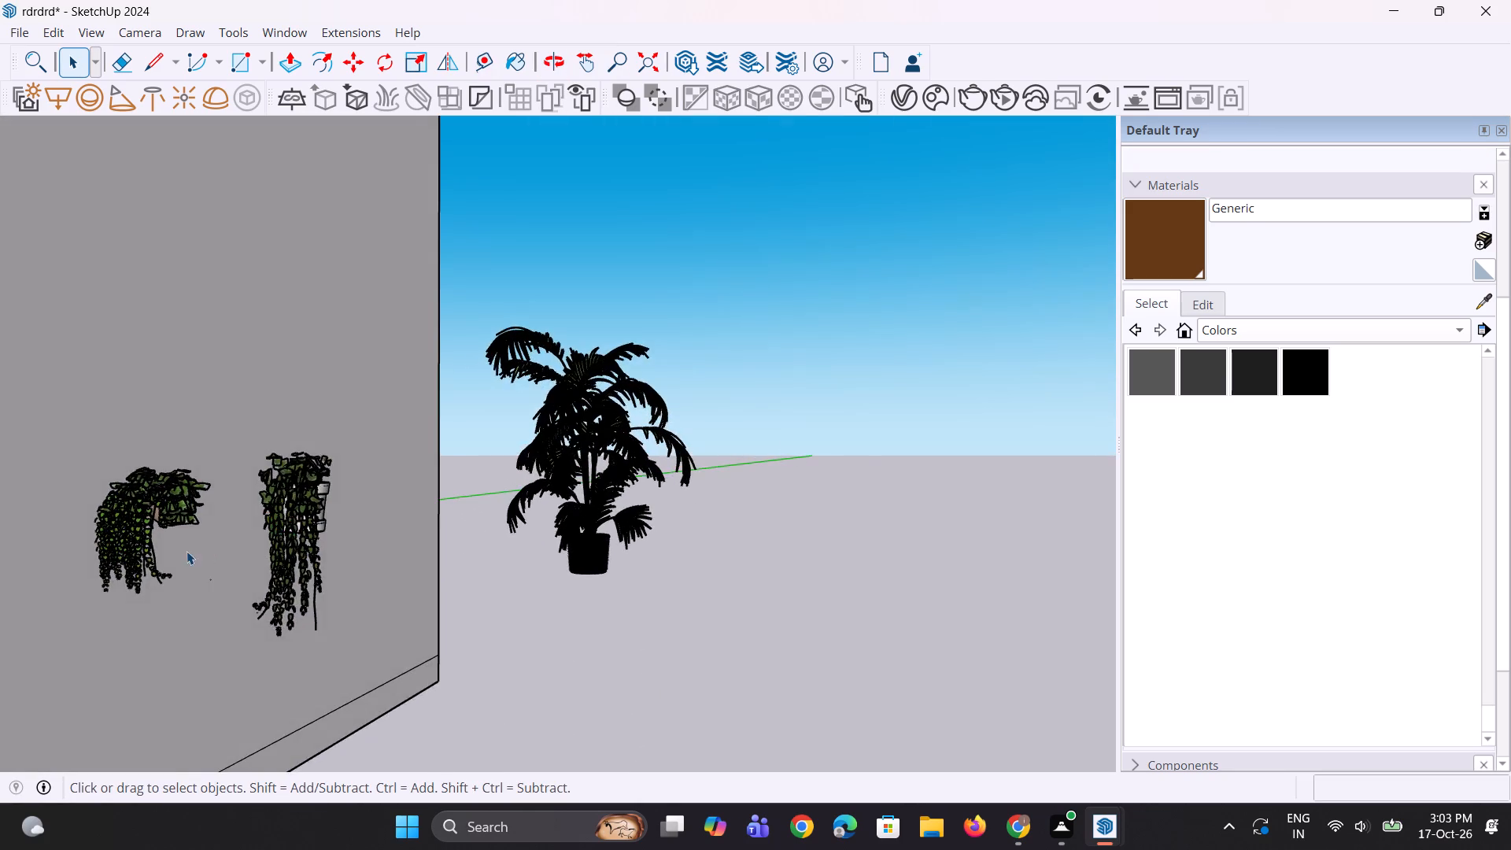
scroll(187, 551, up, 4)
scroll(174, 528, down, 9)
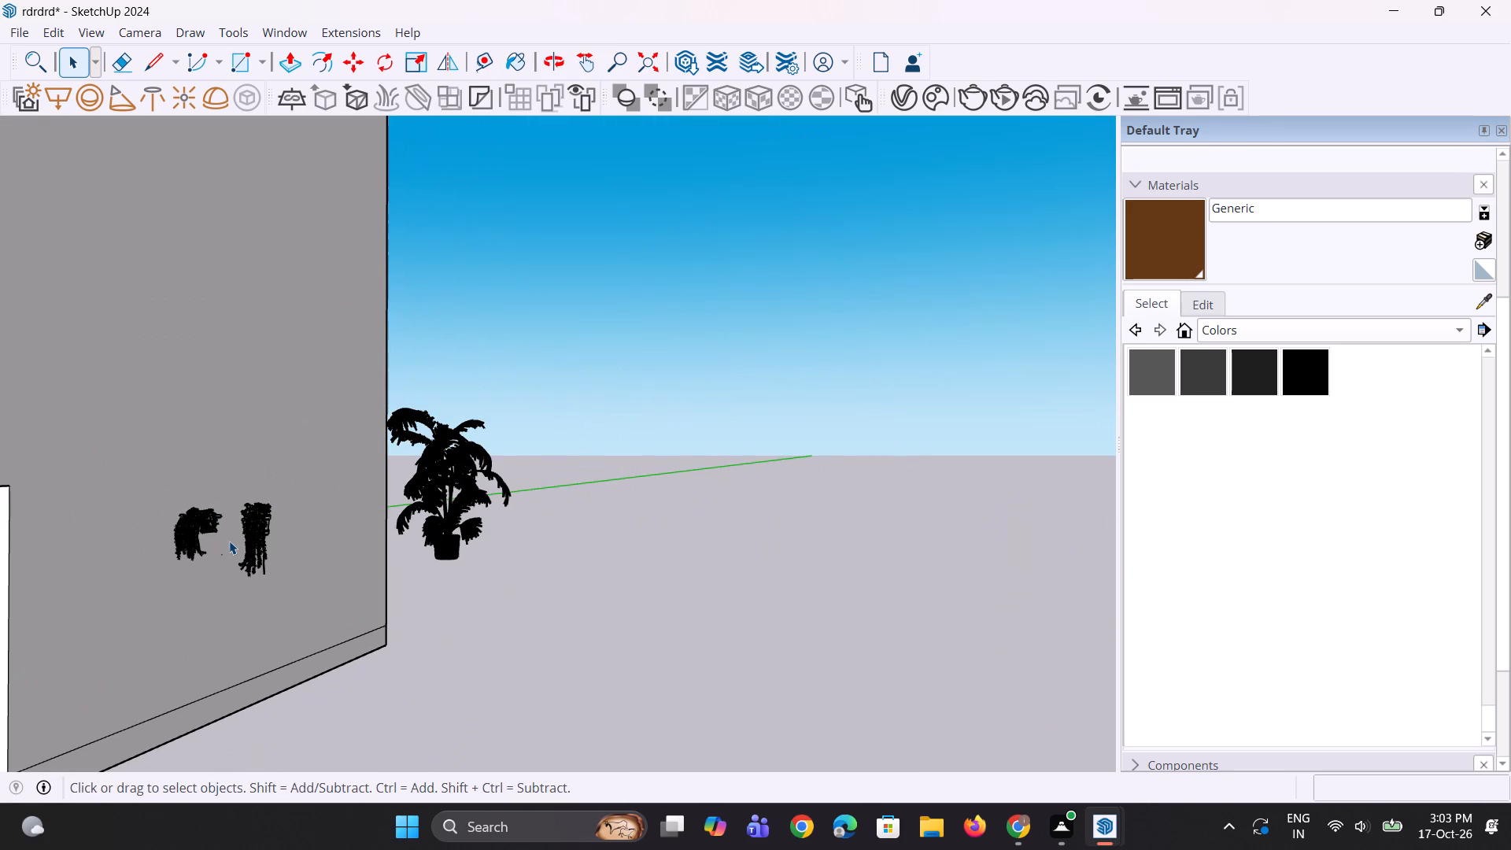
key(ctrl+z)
Move the wider hanging plant from beside the house up to the terrace parapet above the round openings.
middle_drag(249, 594, 546, 641)
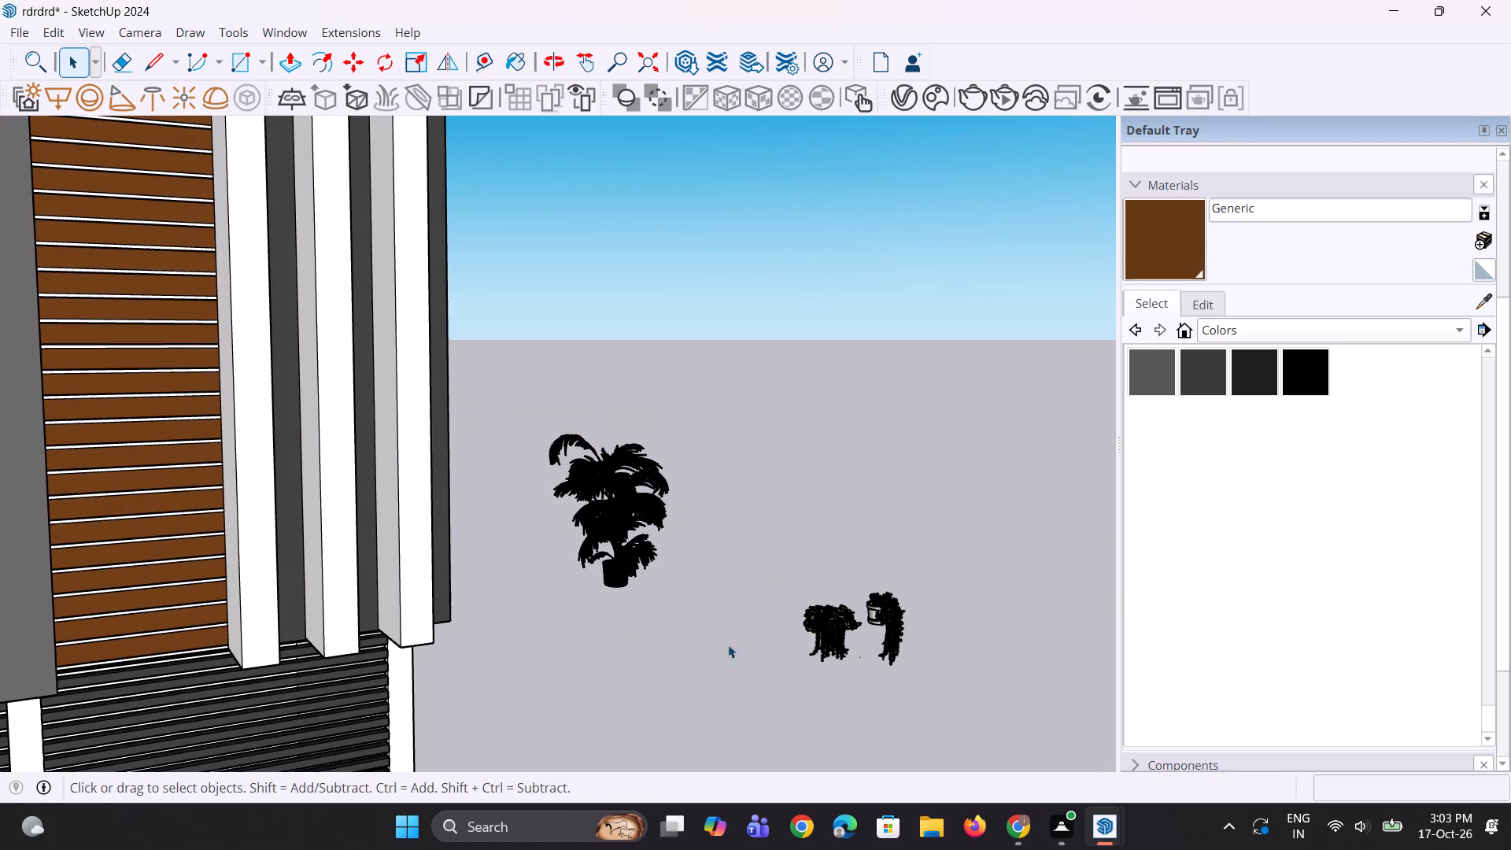
click(870, 632)
click(842, 639)
middle_drag(807, 658, 755, 647)
key(m)
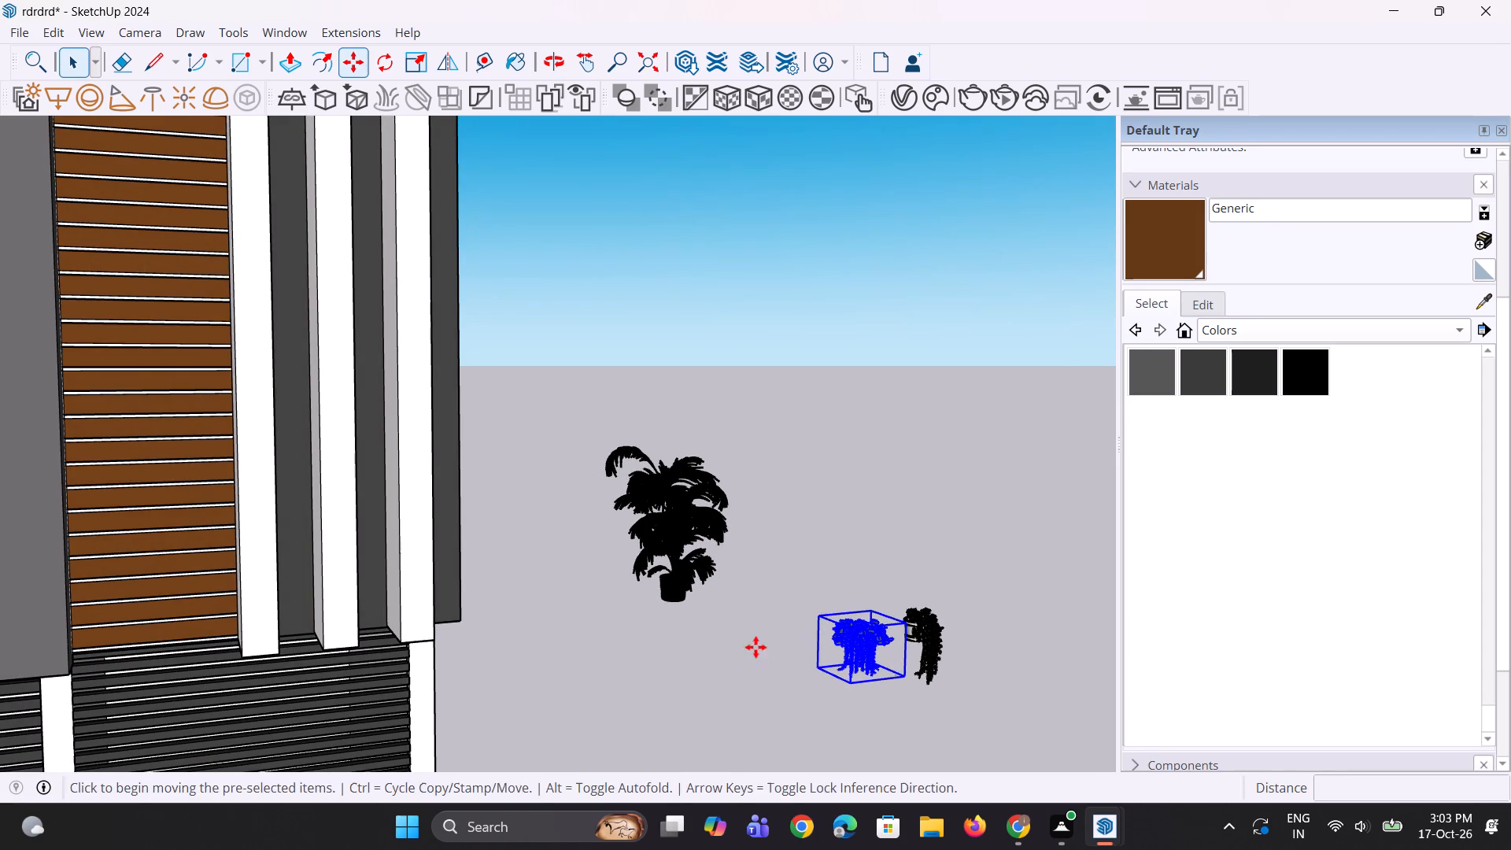
click(839, 680)
scroll(800, 685, down, 10)
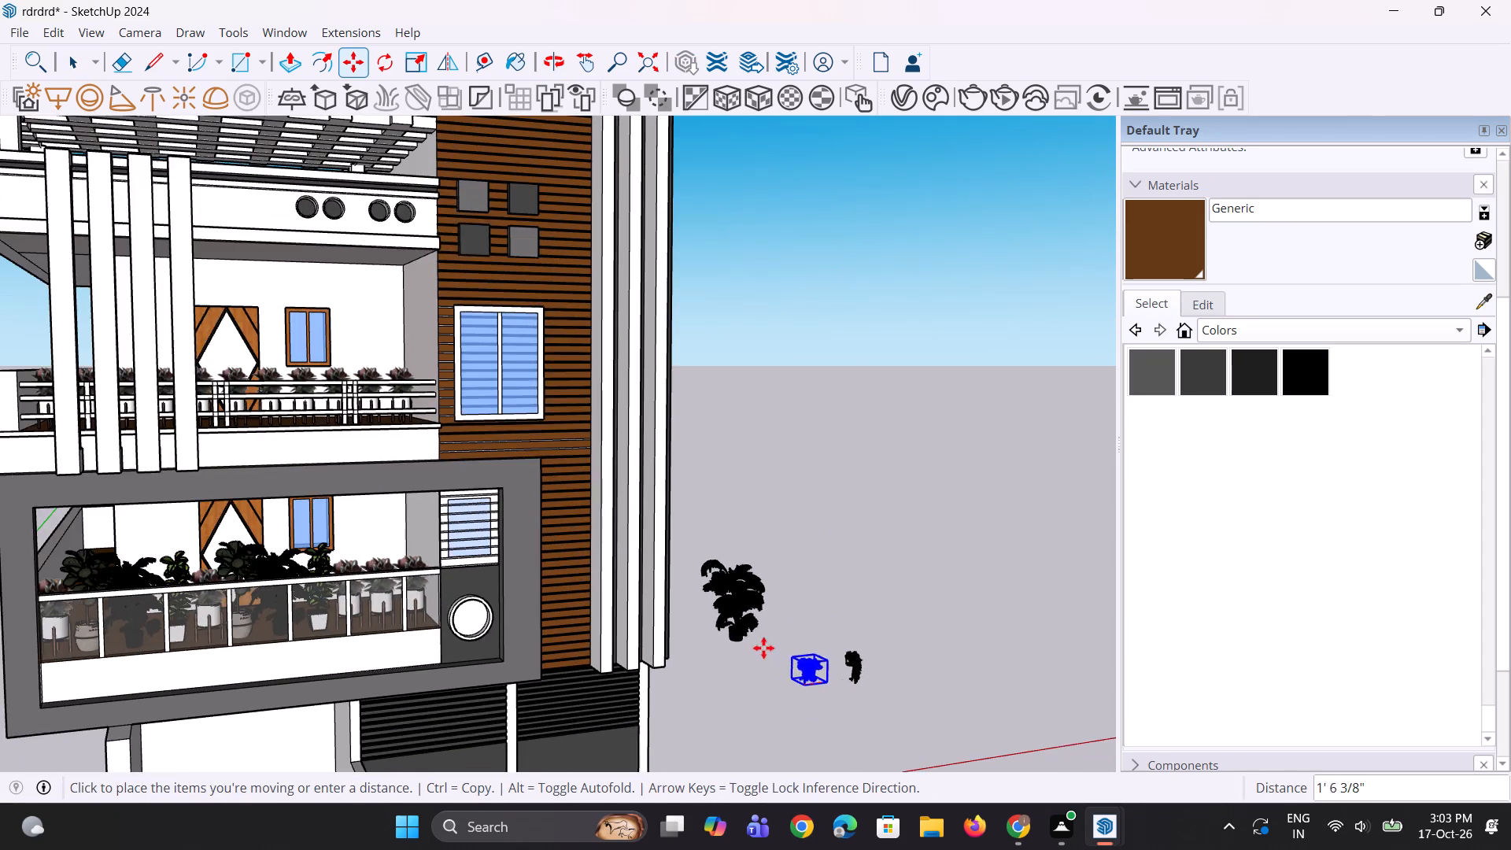
scroll(763, 648, down, 2)
middle_drag(409, 219, 409, 233)
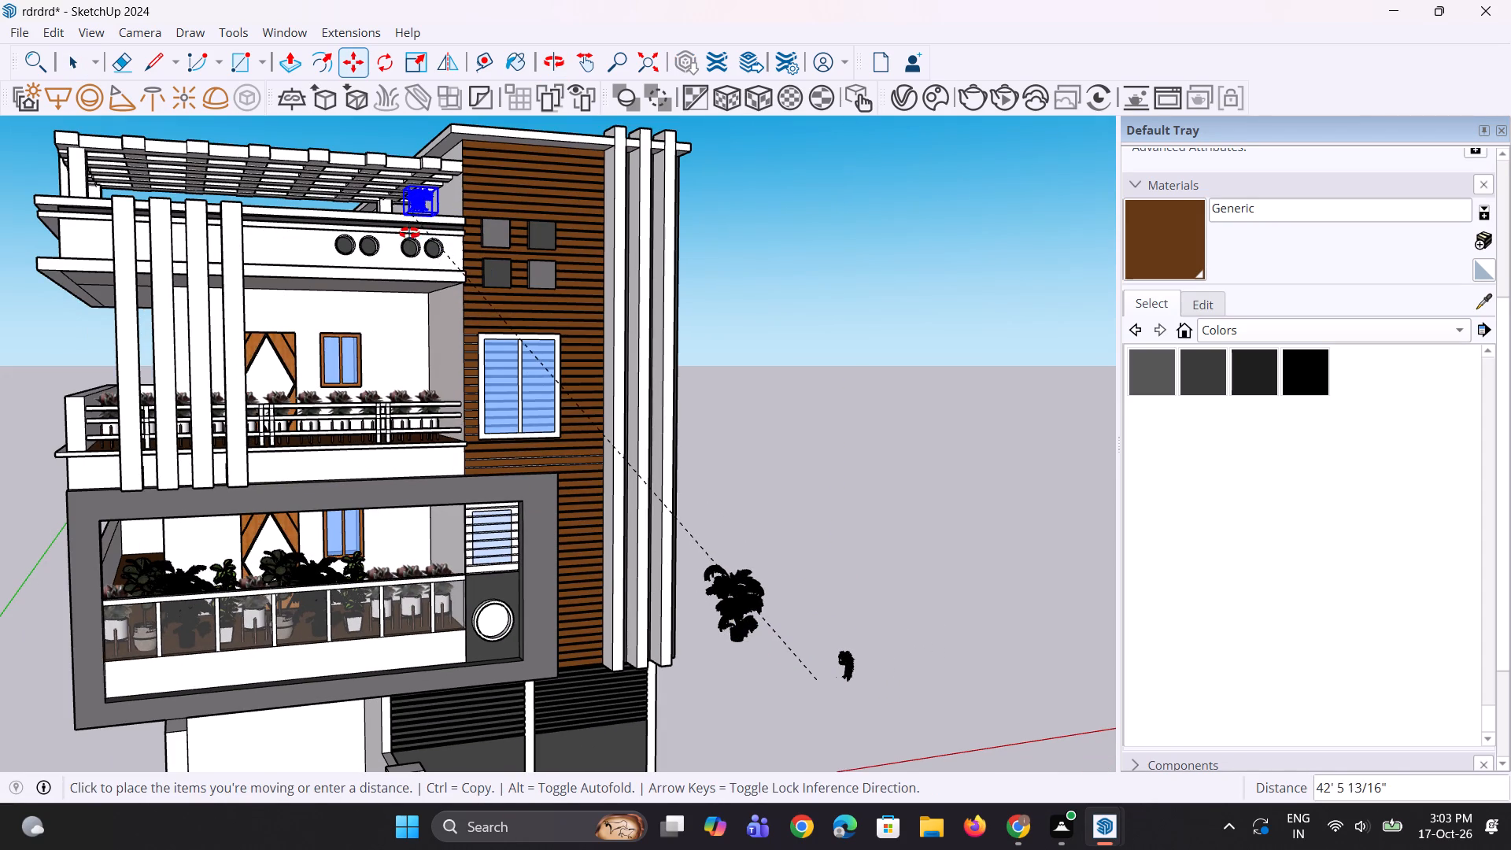
middle_drag(409, 233, 396, 338)
scroll(403, 256, up, 5)
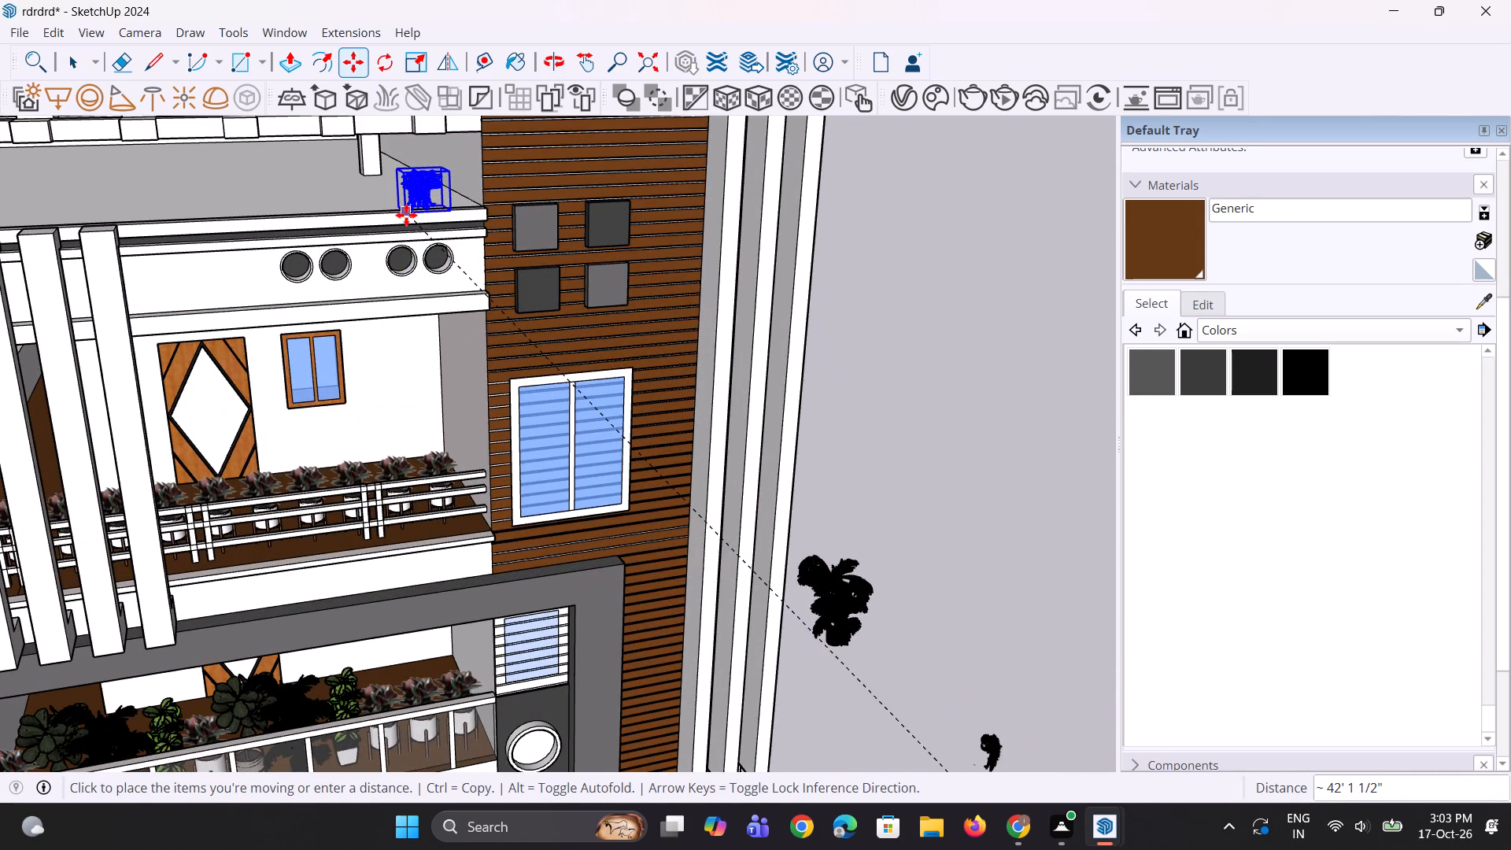
click(406, 214)
Stretch the hanging plant along the green axis so it reaches farther across the terrace parapet.
scroll(371, 314, up, 1)
middle_drag(399, 324, 823, 403)
scroll(560, 310, up, 2)
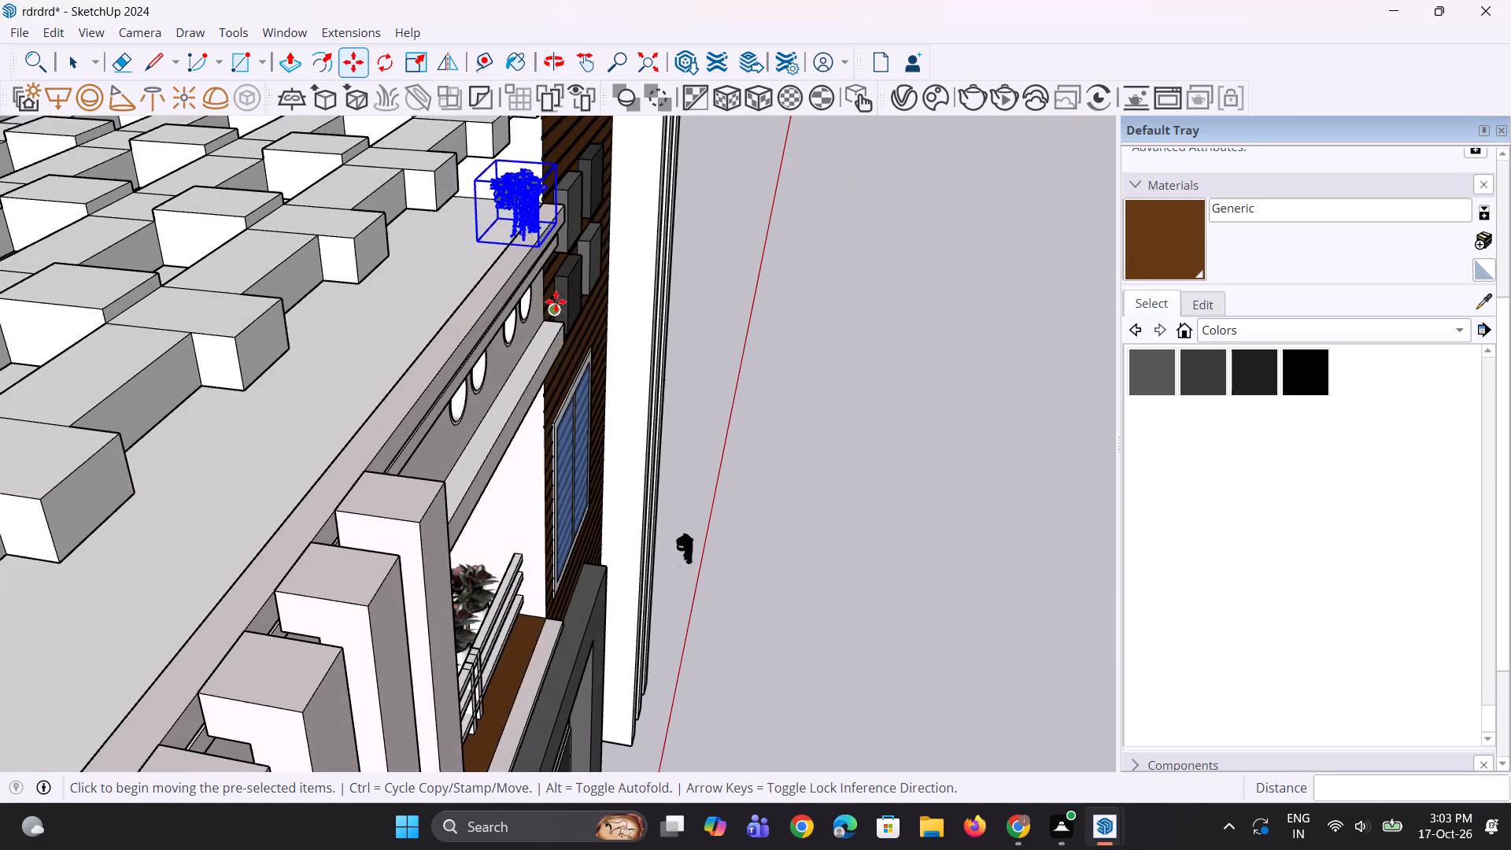
scroll(546, 293, up, 3)
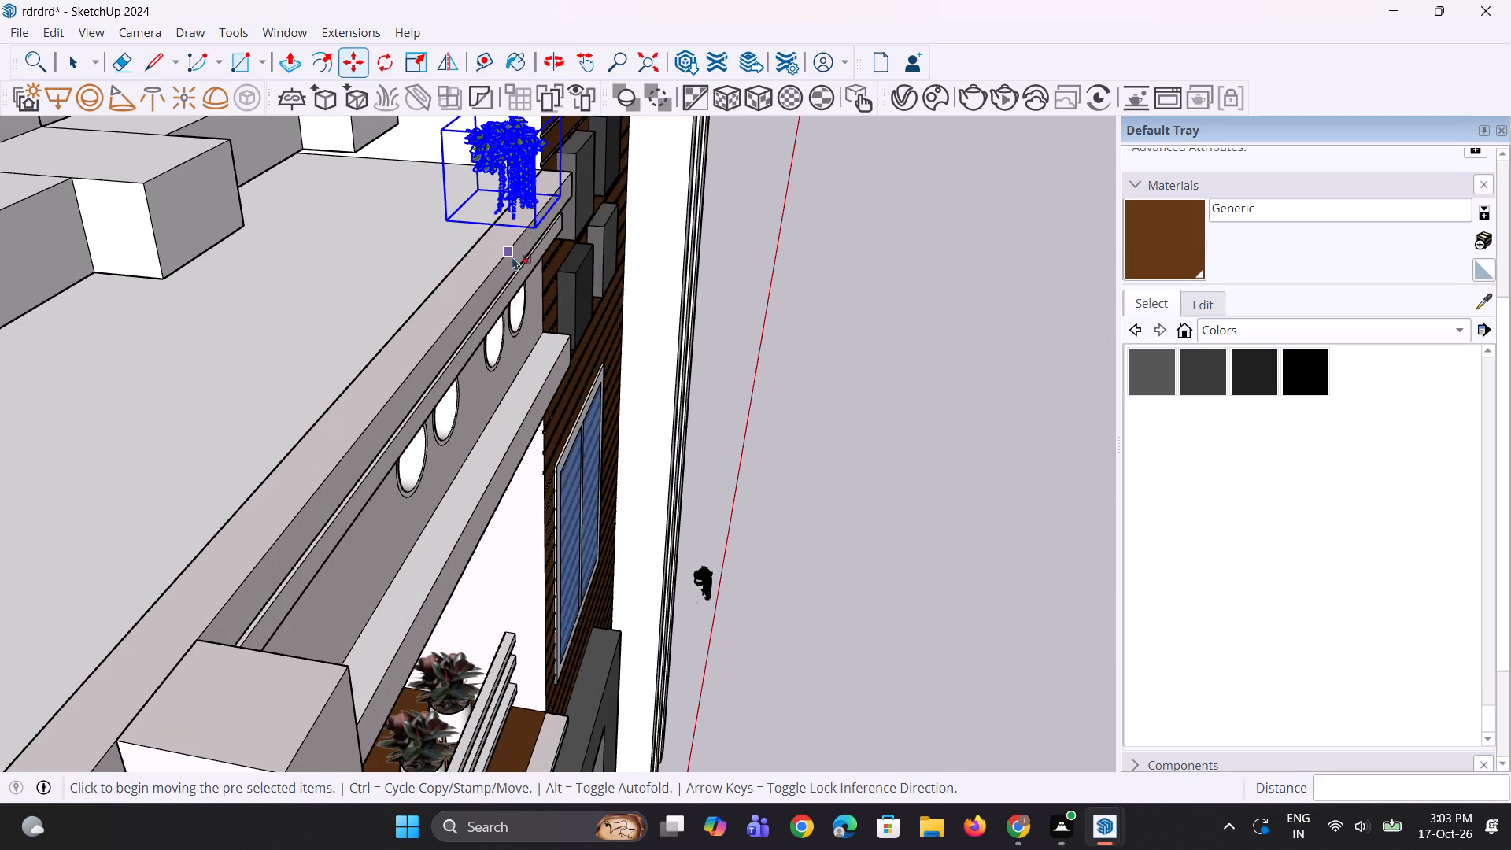
key(s)
scroll(527, 179, up, 1)
click(542, 165)
click(552, 165)
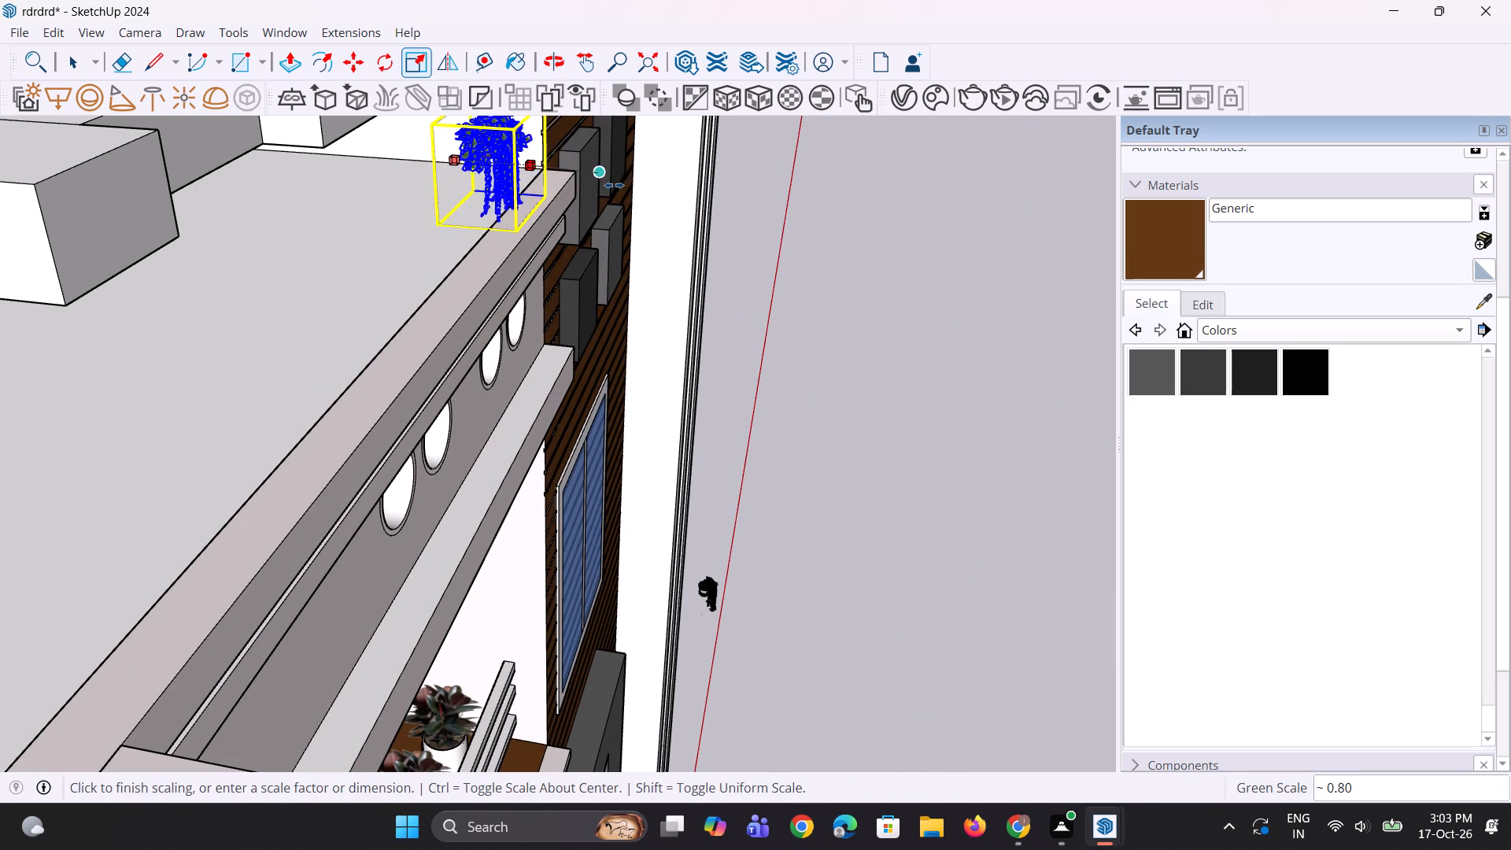
click(678, 204)
Shift the hanging plant along the terrace parapet, away from the brown slatted wall.
middle_drag(604, 241, 530, 222)
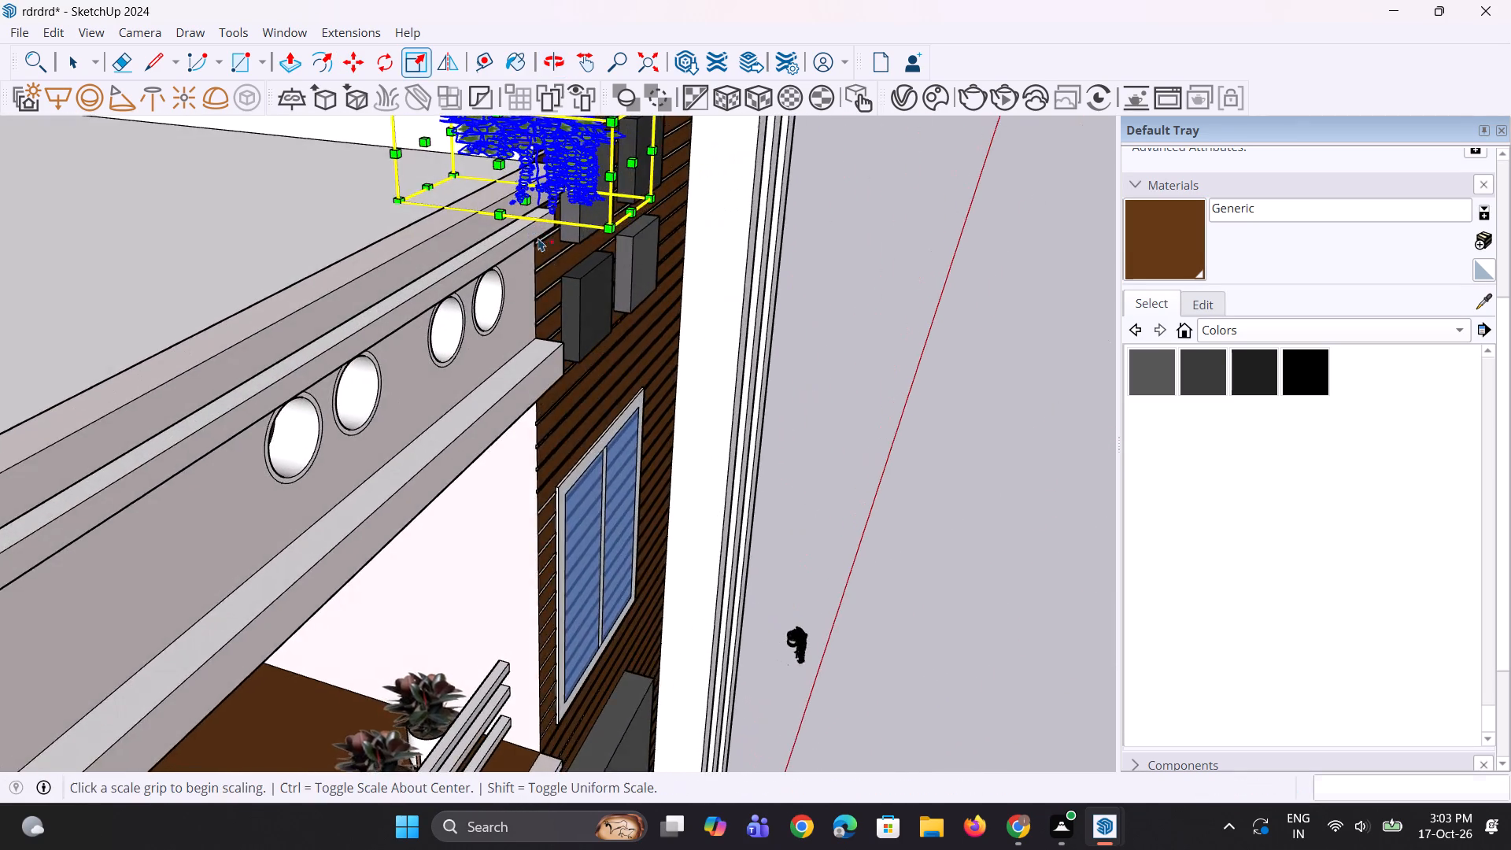
scroll(550, 271, down, 5)
middle_drag(556, 276, 546, 253)
key(m)
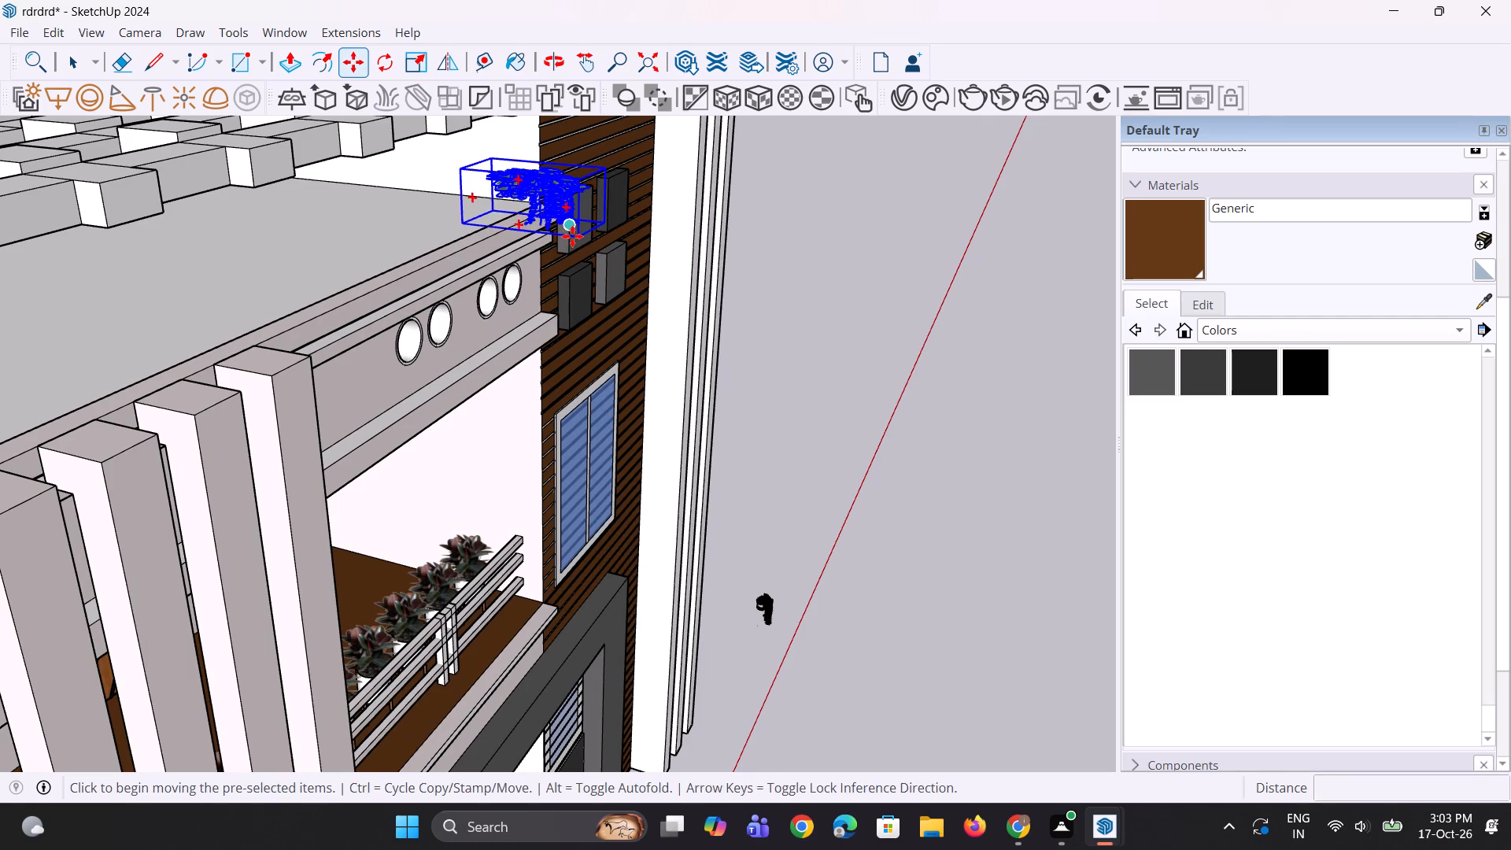
click(572, 236)
click(545, 263)
Stretch the hanging plant along the red axis to widen it along the terrace parapet.
middle_drag(515, 268, 334, 277)
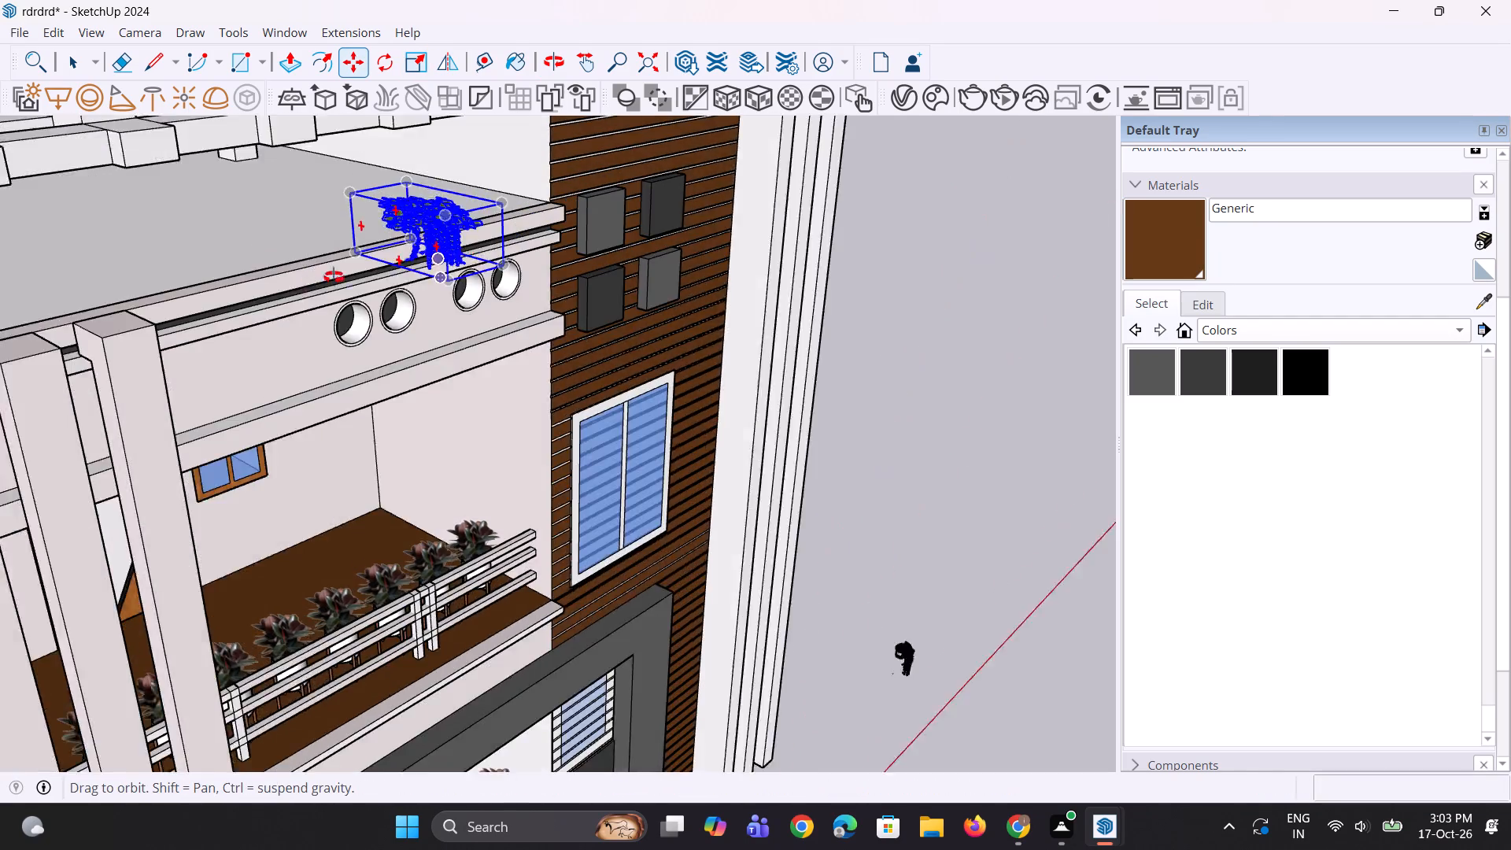
middle_drag(334, 277, 287, 279)
scroll(366, 242, up, 6)
middle_drag(433, 257, 358, 286)
key(s)
scroll(346, 306, down, 4)
middle_drag(325, 297, 273, 279)
click(336, 231)
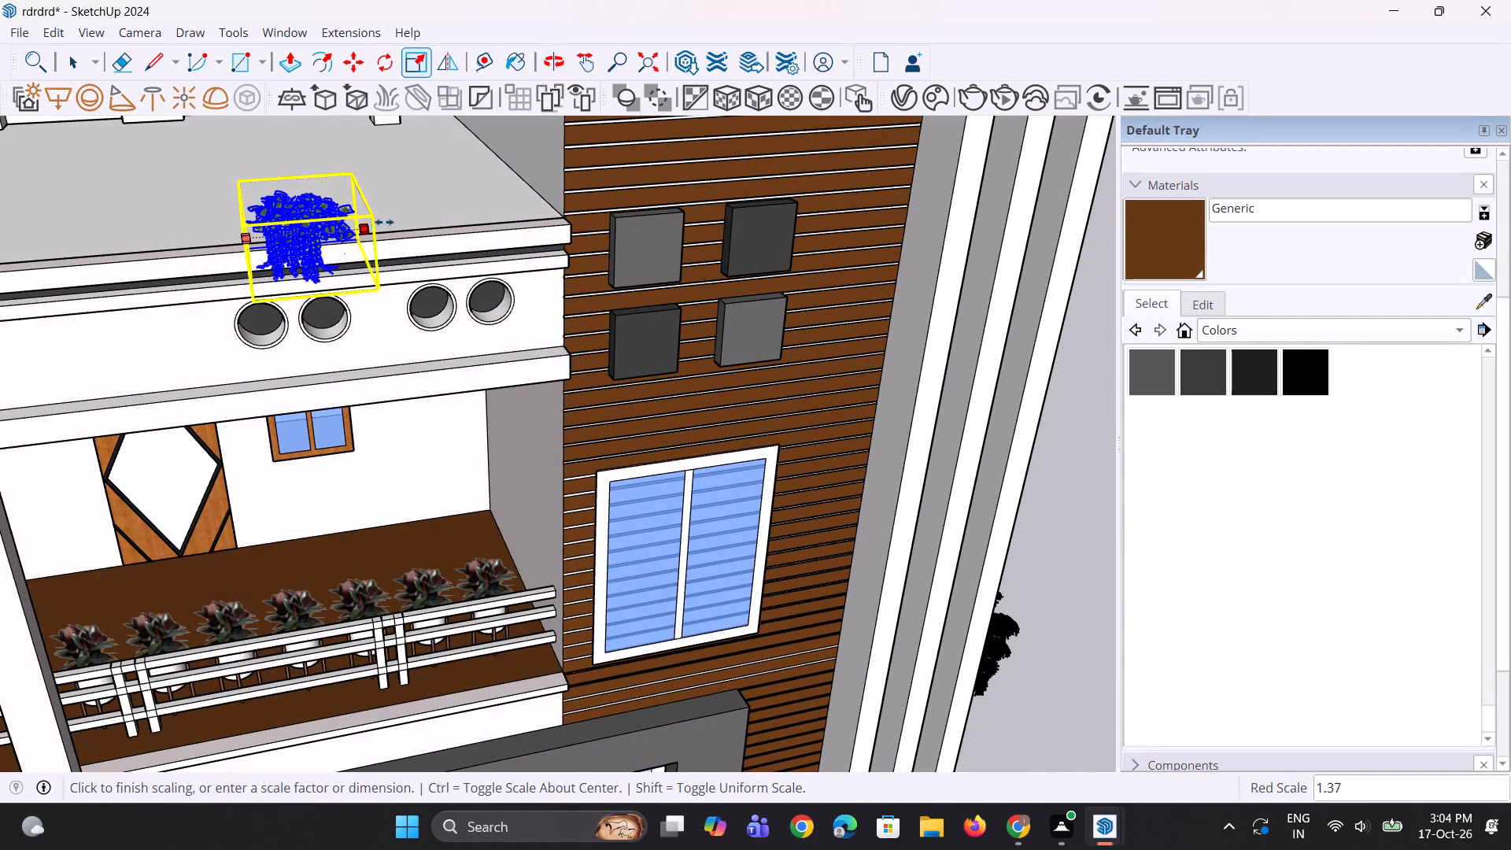
click(450, 216)
Lower the hanging plant 1' 7/8" so its foliage drapes over the terrace parapet.
middle_drag(430, 261, 365, 179)
scroll(365, 189, up, 2)
key(m)
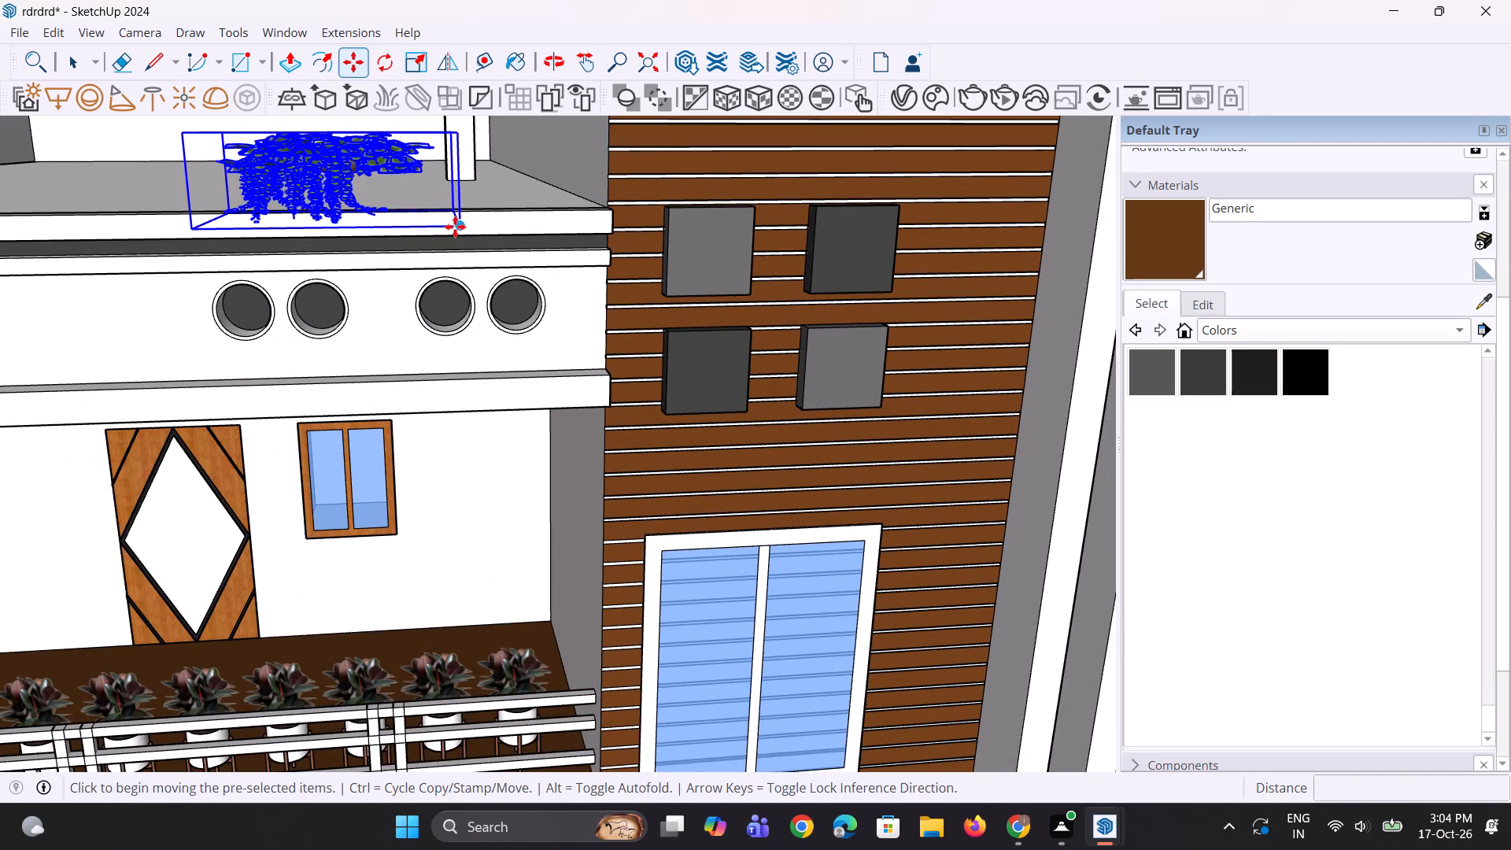
click(455, 227)
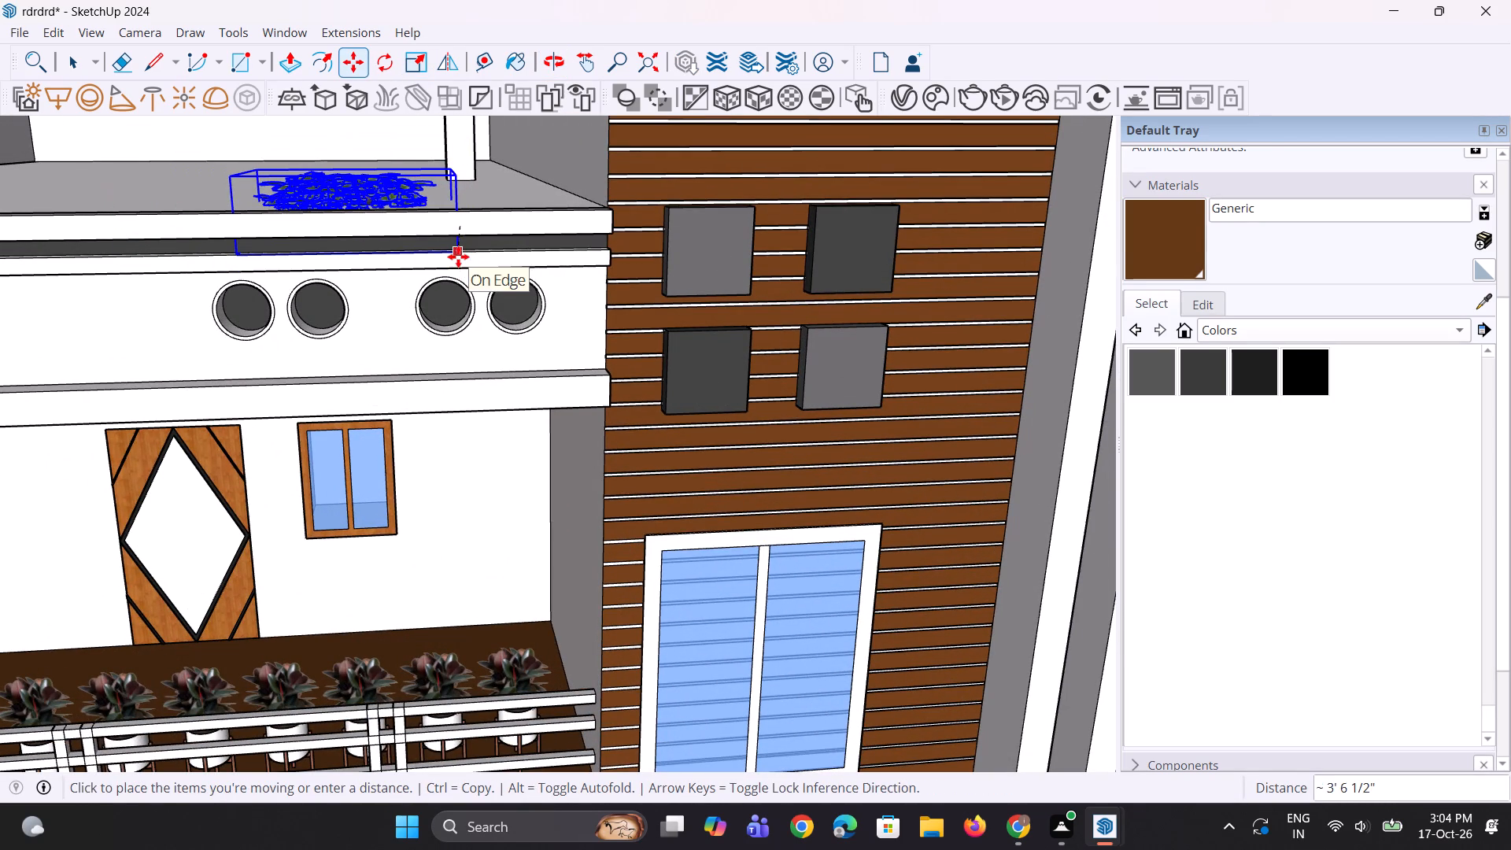
key(Escape)
middle_drag(470, 312, 290, 236)
scroll(378, 191, up, 2)
click(371, 190)
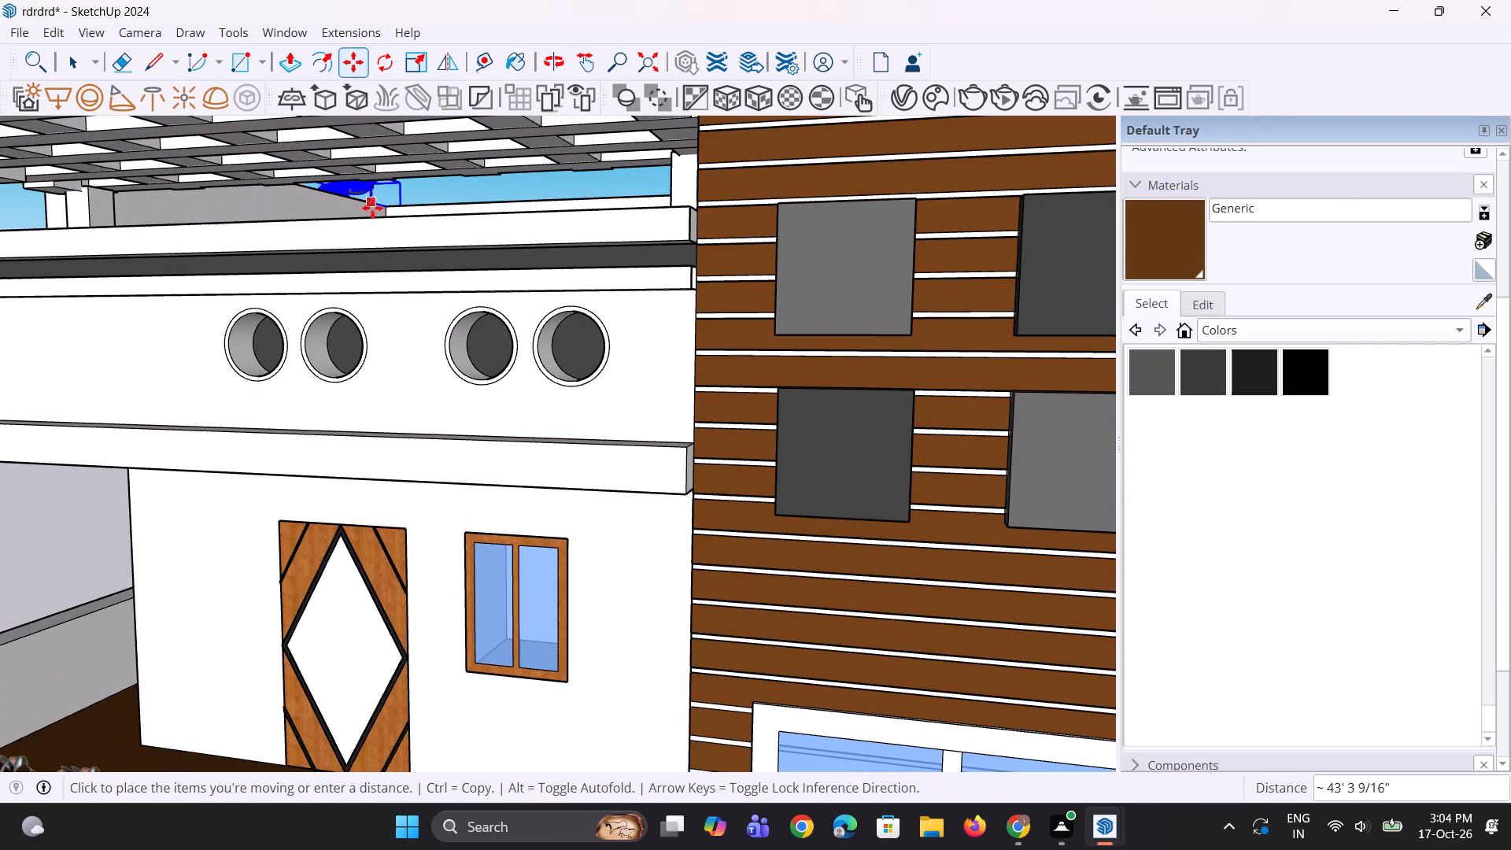
click(379, 278)
Move the hanging plant back 2' 1 9/16" along the green axis onto the terrace parapet.
middle_drag(380, 297, 367, 472)
scroll(318, 419, up, 3)
click(323, 415)
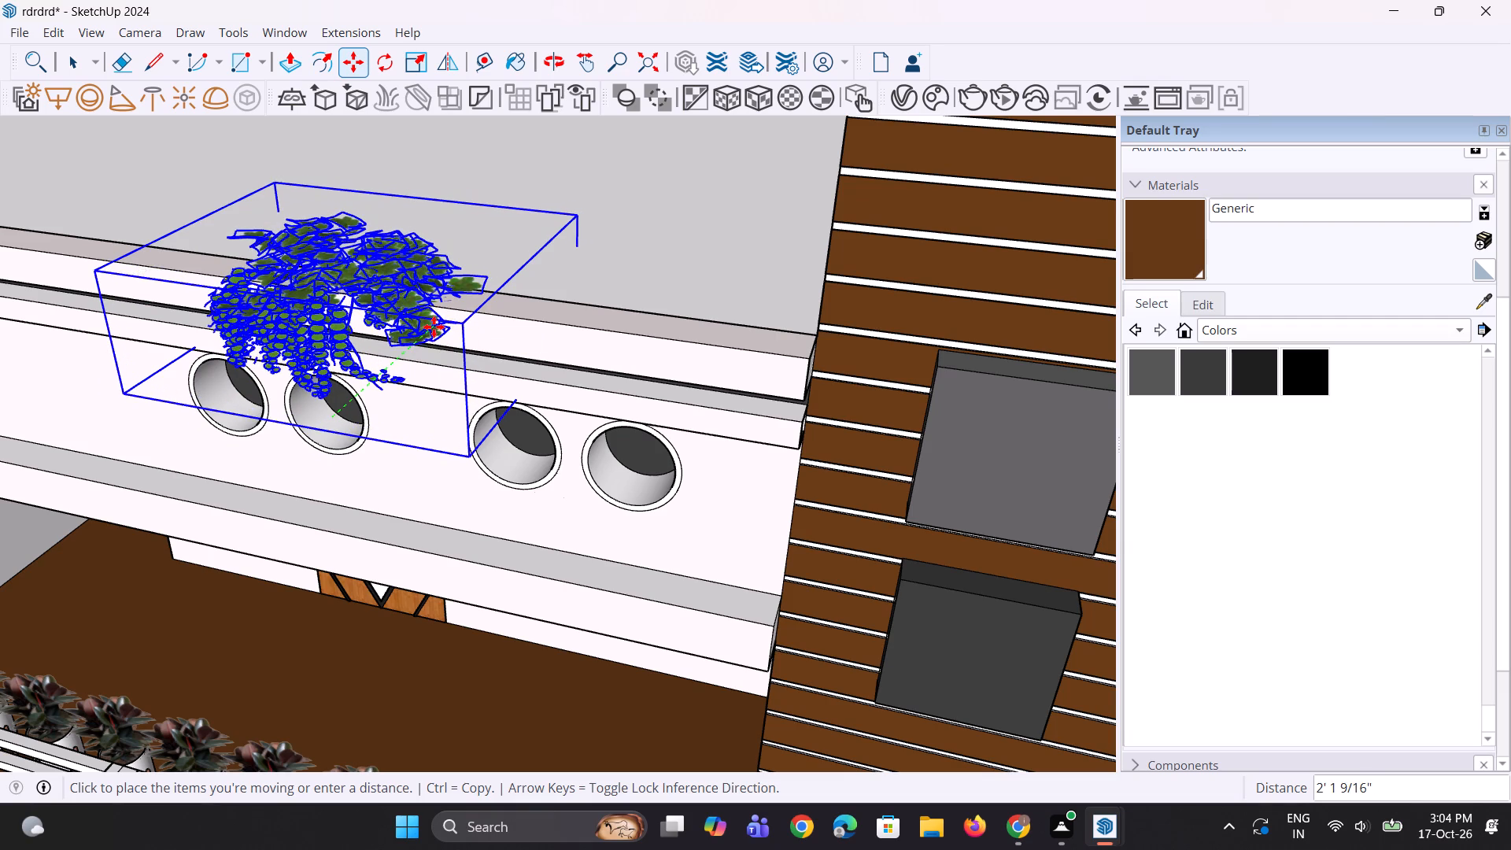
click(434, 327)
Copy the hanging plant along the terrace parapet to the end beside the brown slatted wall.
middle_drag(399, 393, 645, 346)
scroll(456, 367, down, 5)
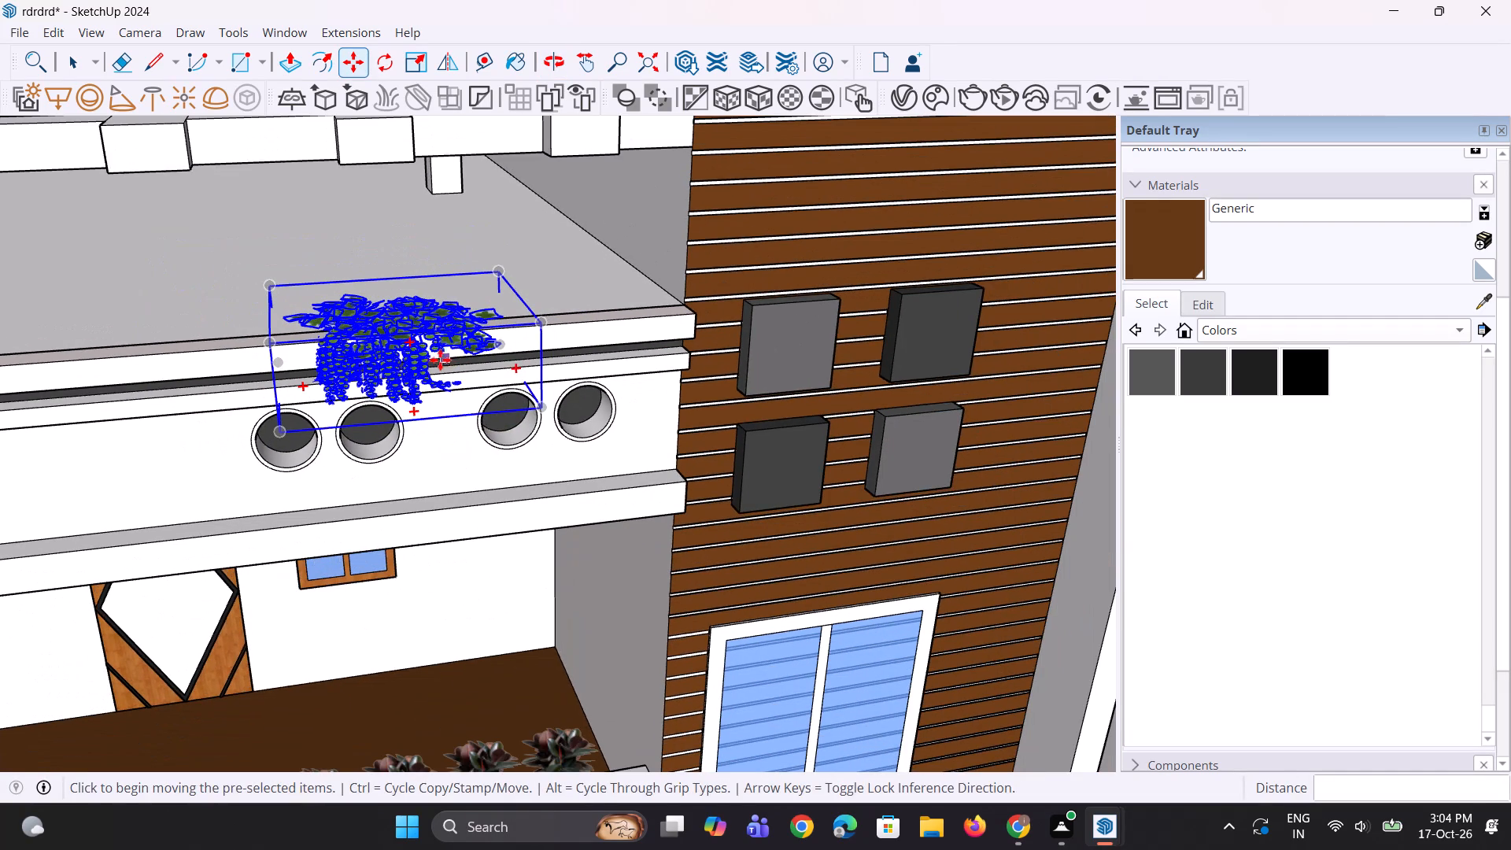
key(m)
click(423, 334)
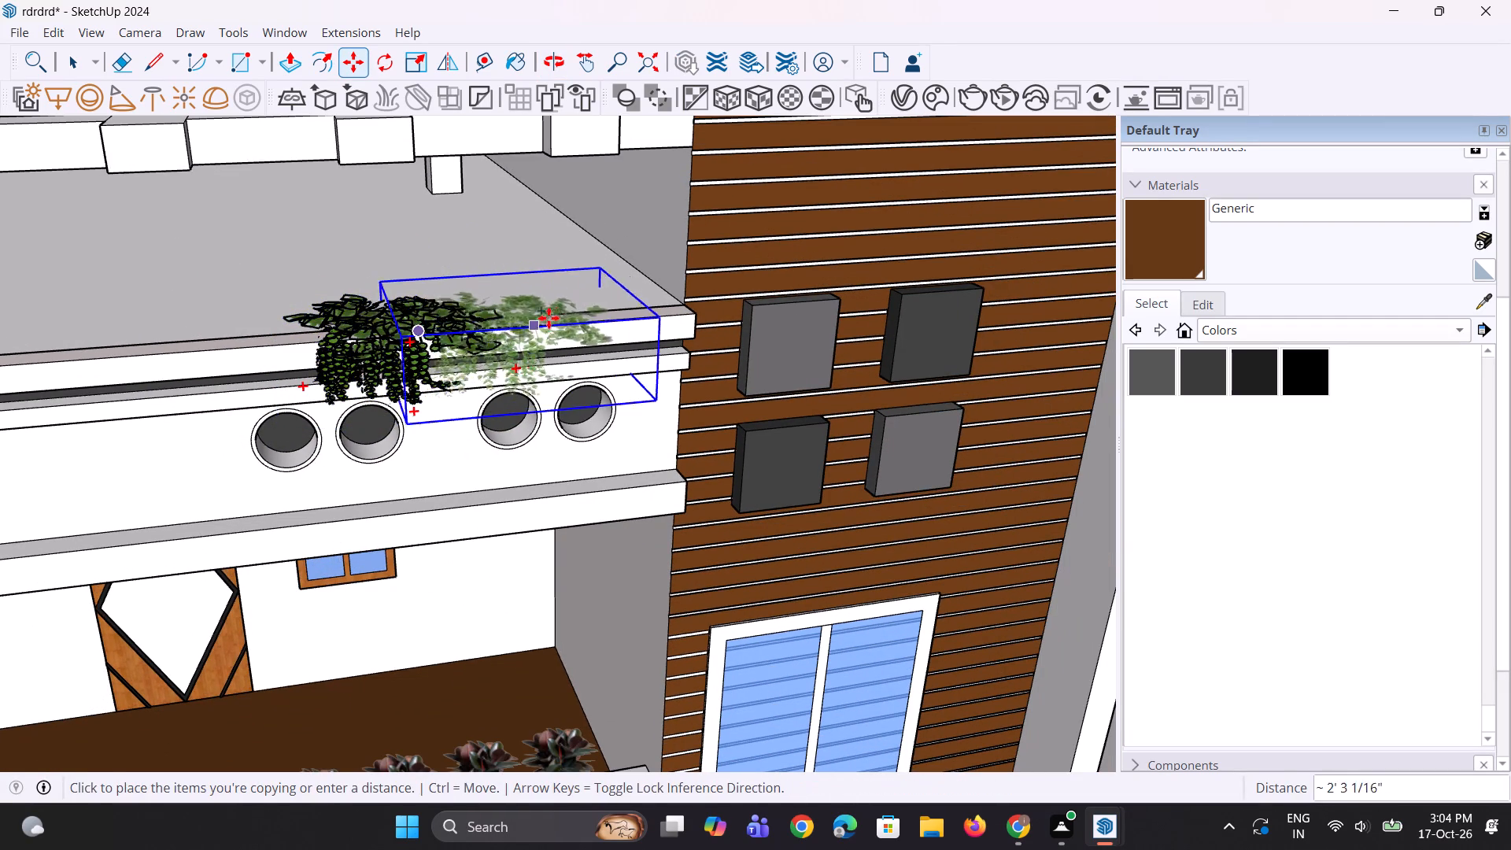
click(597, 317)
middle_drag(538, 349, 534, 316)
scroll(534, 316, down, 10)
middle_drag(534, 329, 511, 320)
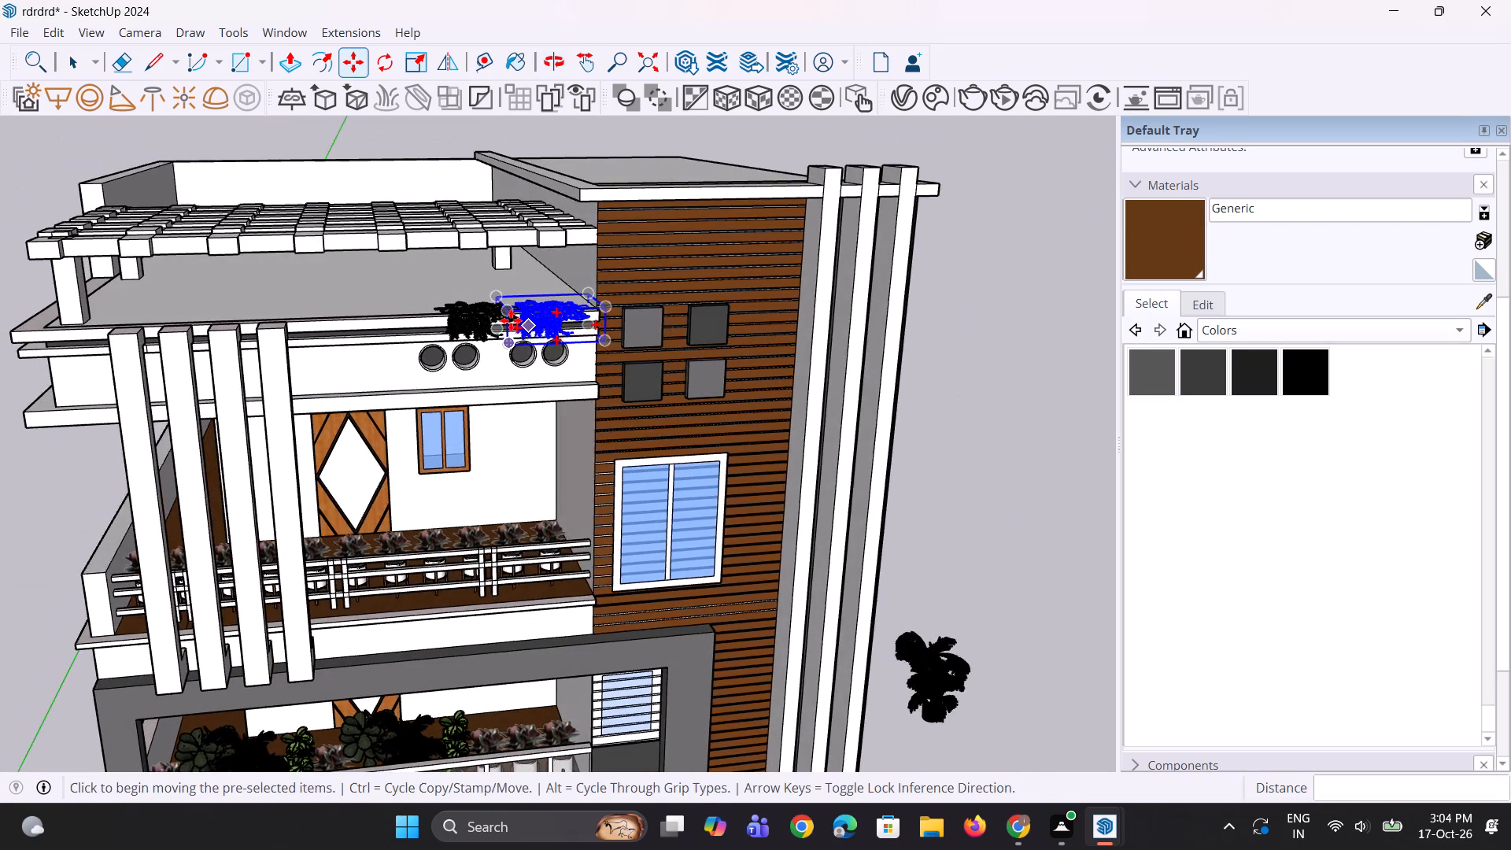
Copy the hanging plant twice more along the terrace parapet, placing the copies about 6' 8" and 3' 3" farther toward the white vertical fins.
scroll(511, 320, down, 5)
middle_drag(461, 345, 445, 349)
key(m)
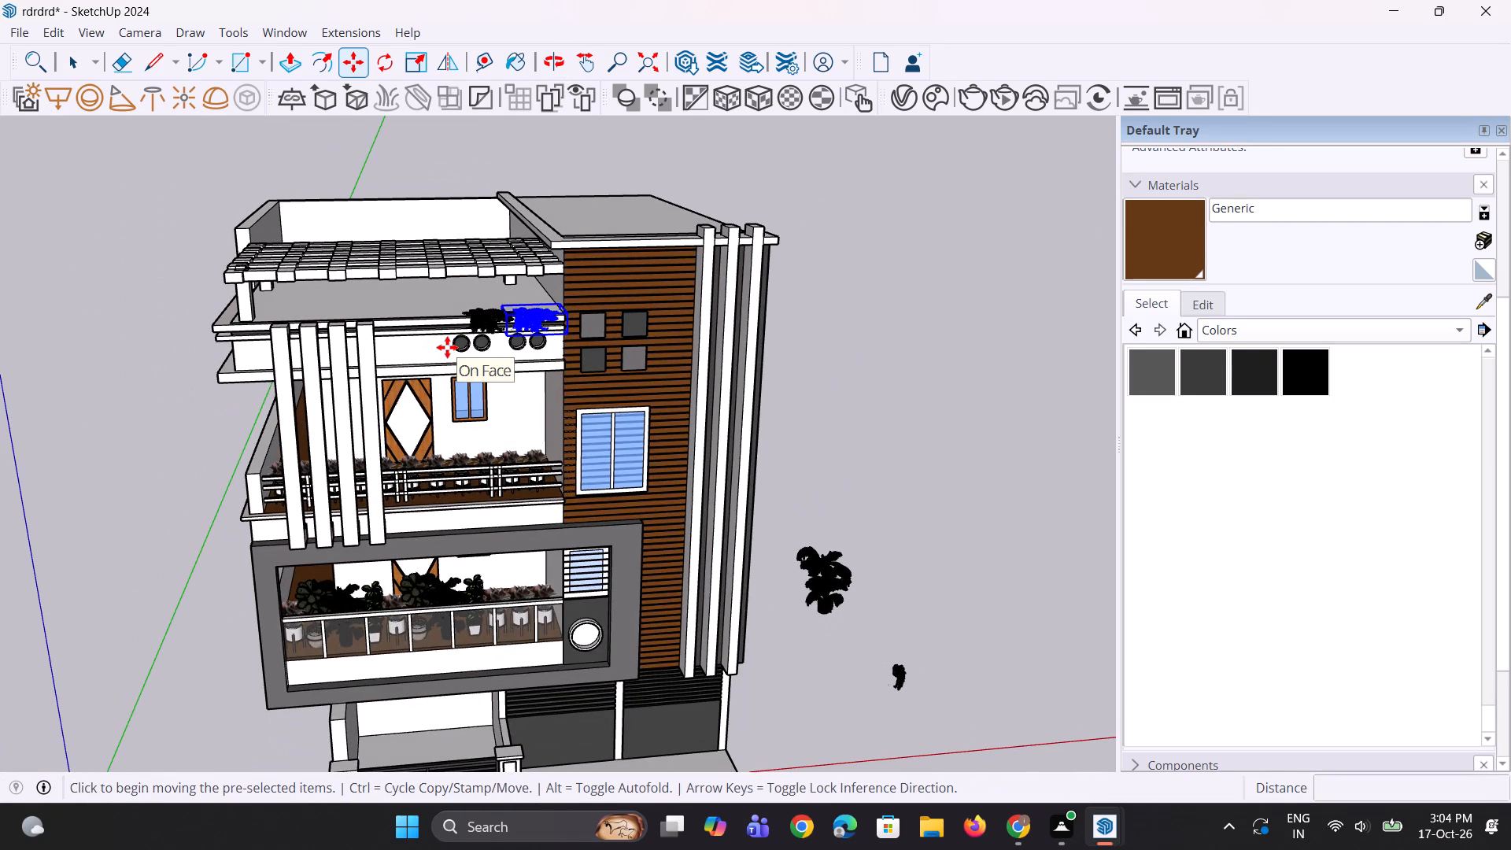
scroll(490, 307, up, 3)
click(482, 323)
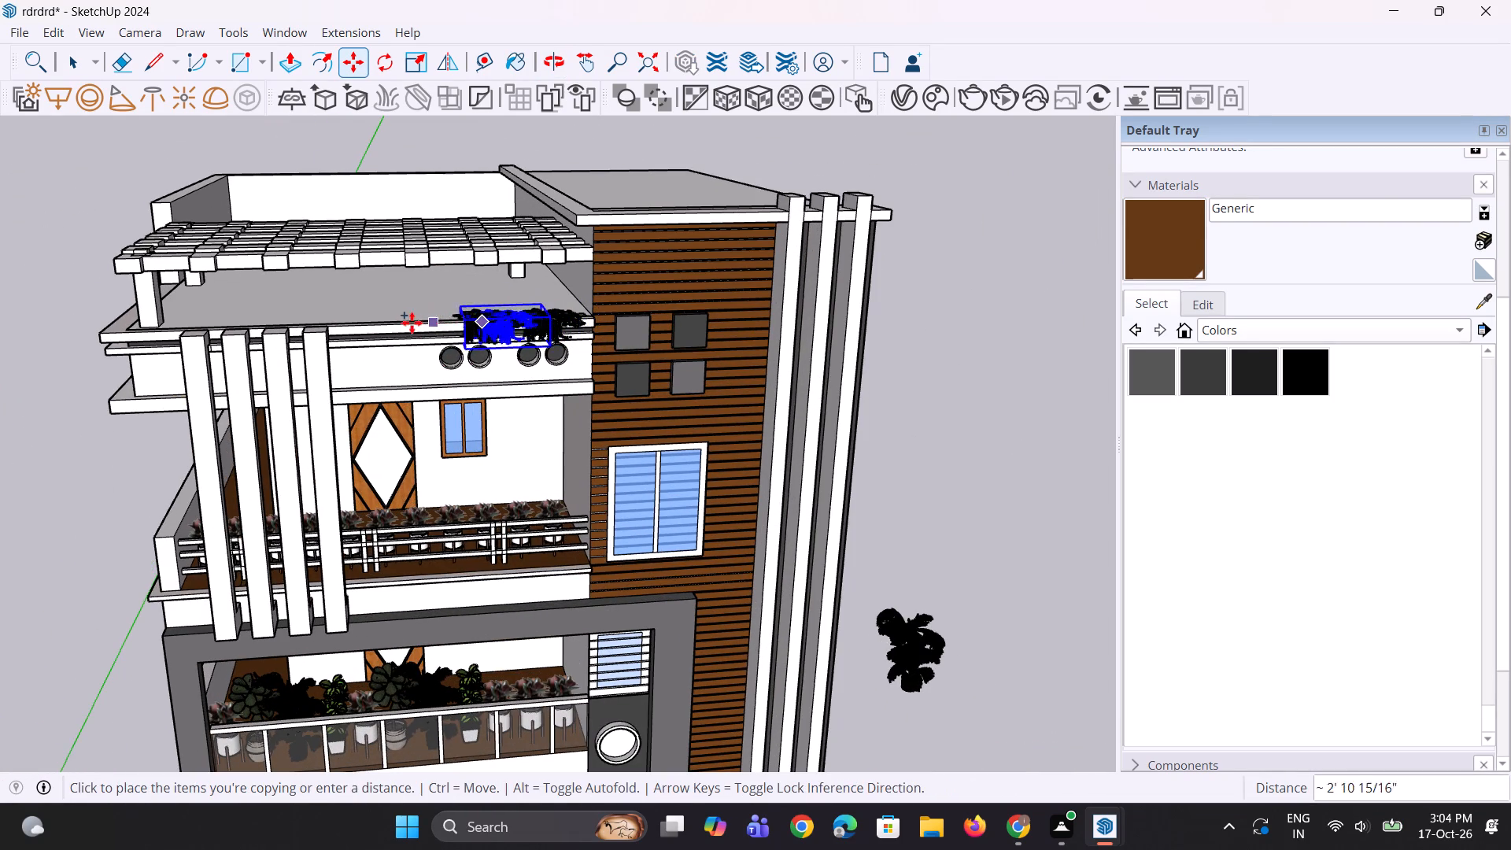
click(347, 319)
scroll(414, 353, up, 1)
middle_drag(419, 357, 436, 402)
key(m)
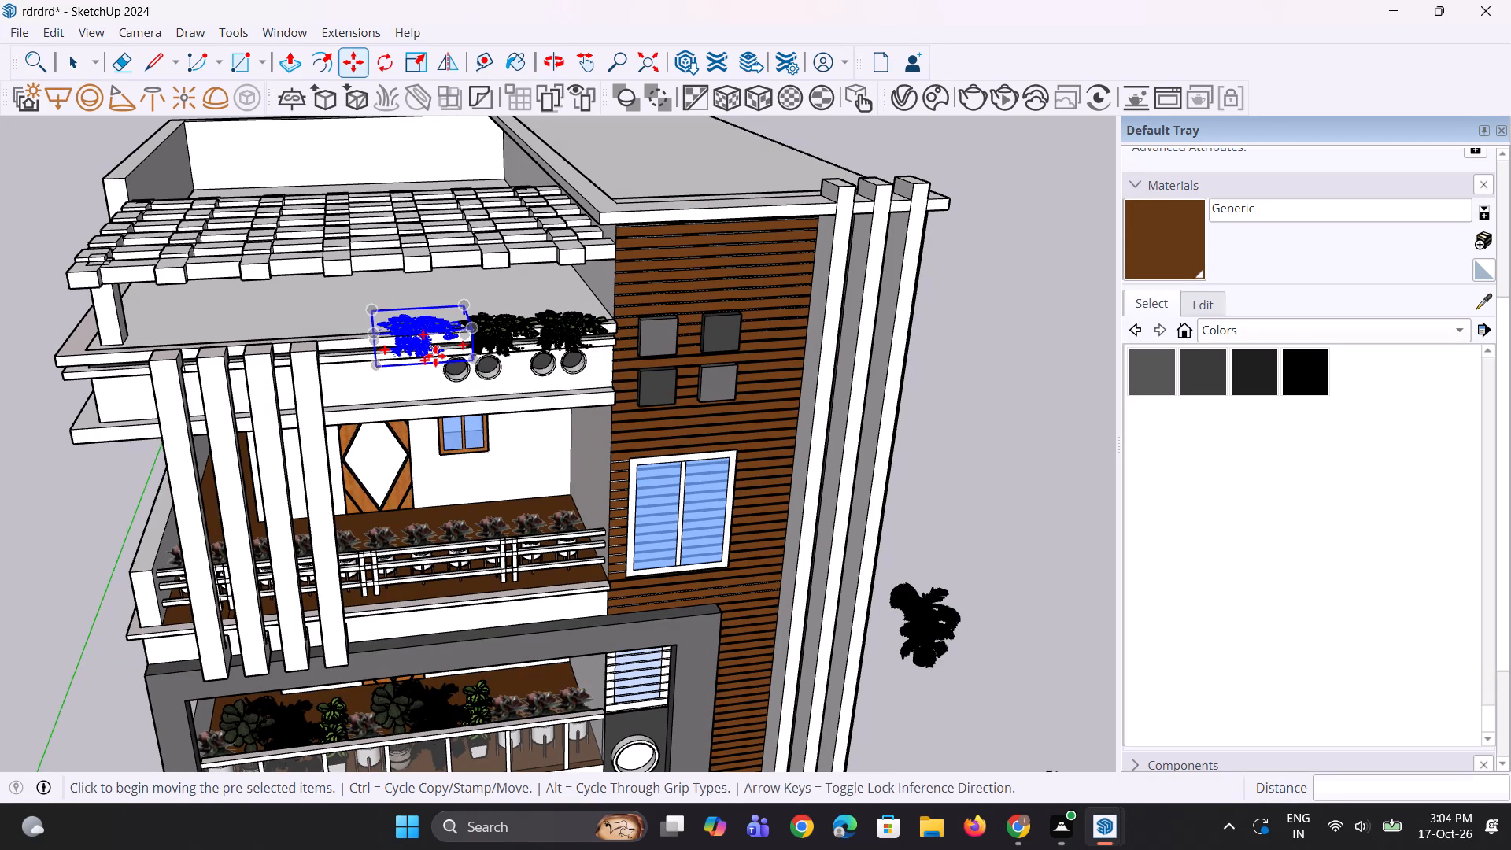
click(428, 327)
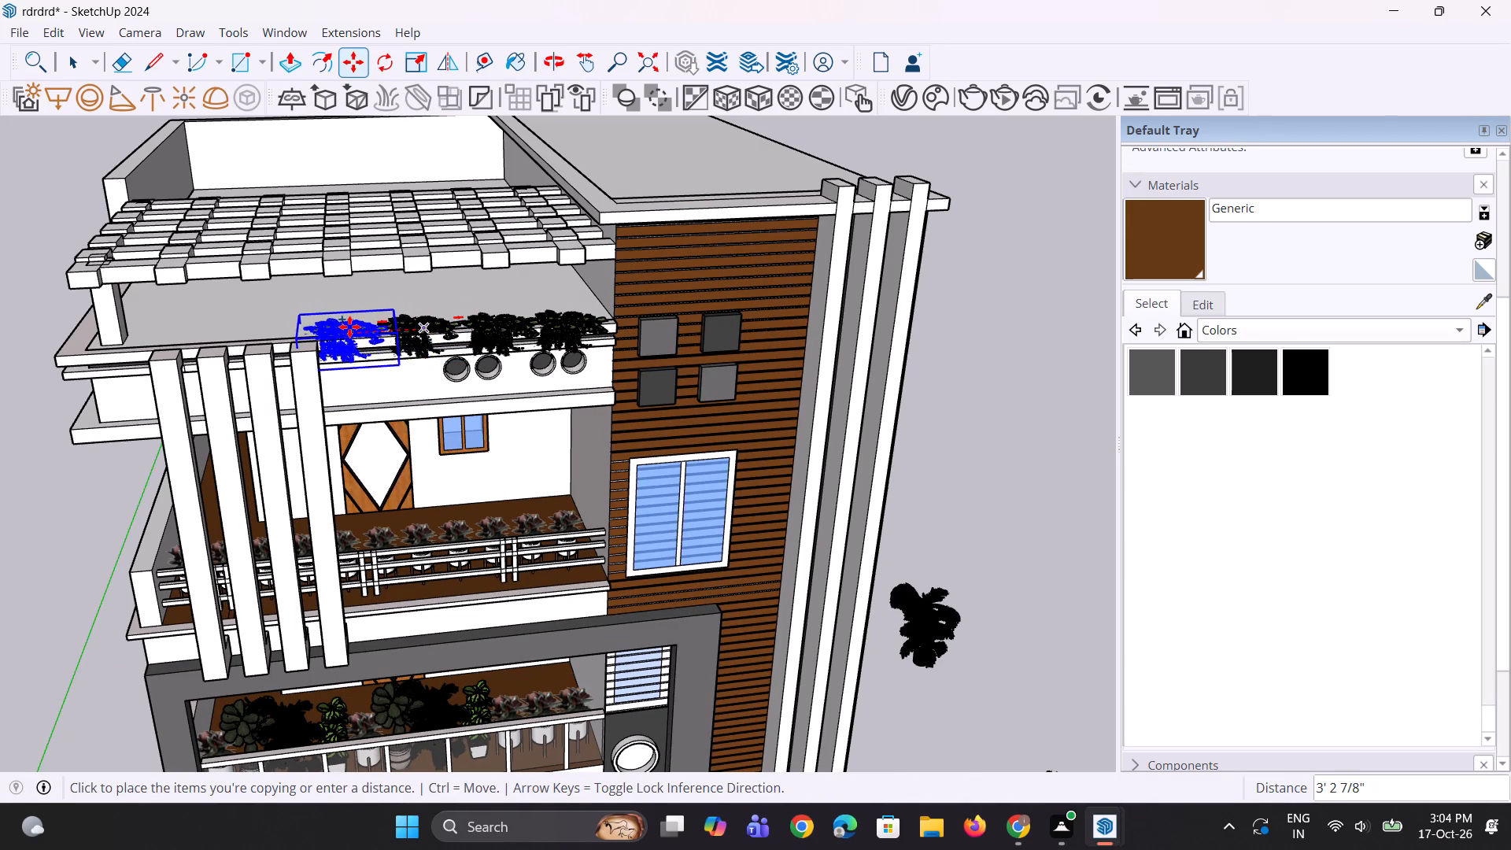
click(349, 327)
Copy the last hanging plant about 4' 5" along the terrace parapet, behind the tops of the white vertical fins.
middle_drag(391, 353, 451, 328)
scroll(467, 321, down, 5)
key(space)
key(space)
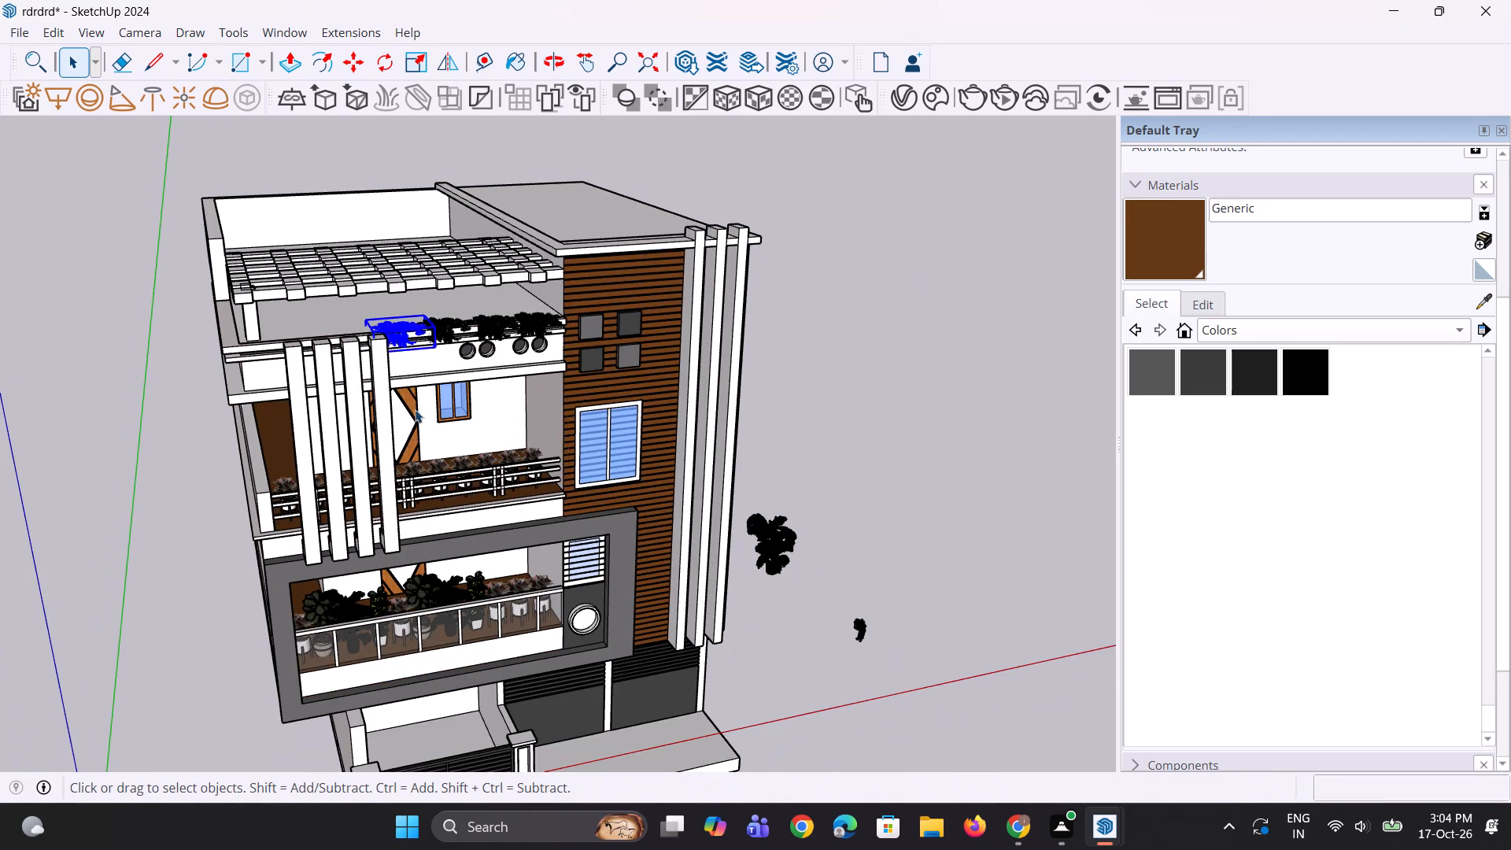
scroll(378, 409, down, 4)
middle_drag(320, 387, 342, 341)
scroll(350, 357, up, 8)
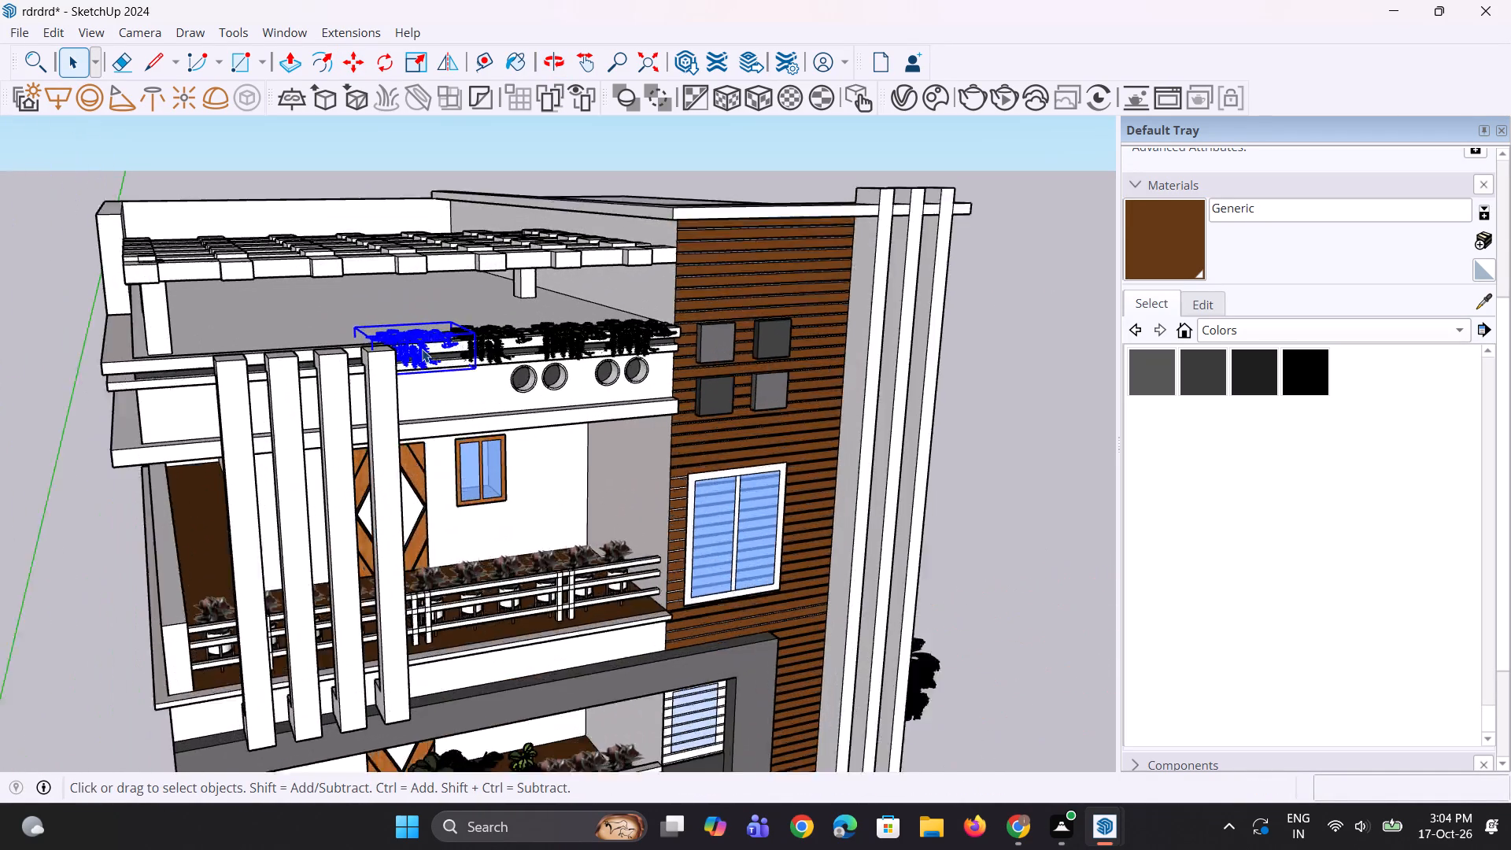
scroll(422, 349, up, 6)
middle_drag(397, 360, 401, 326)
scroll(412, 335, down, 3)
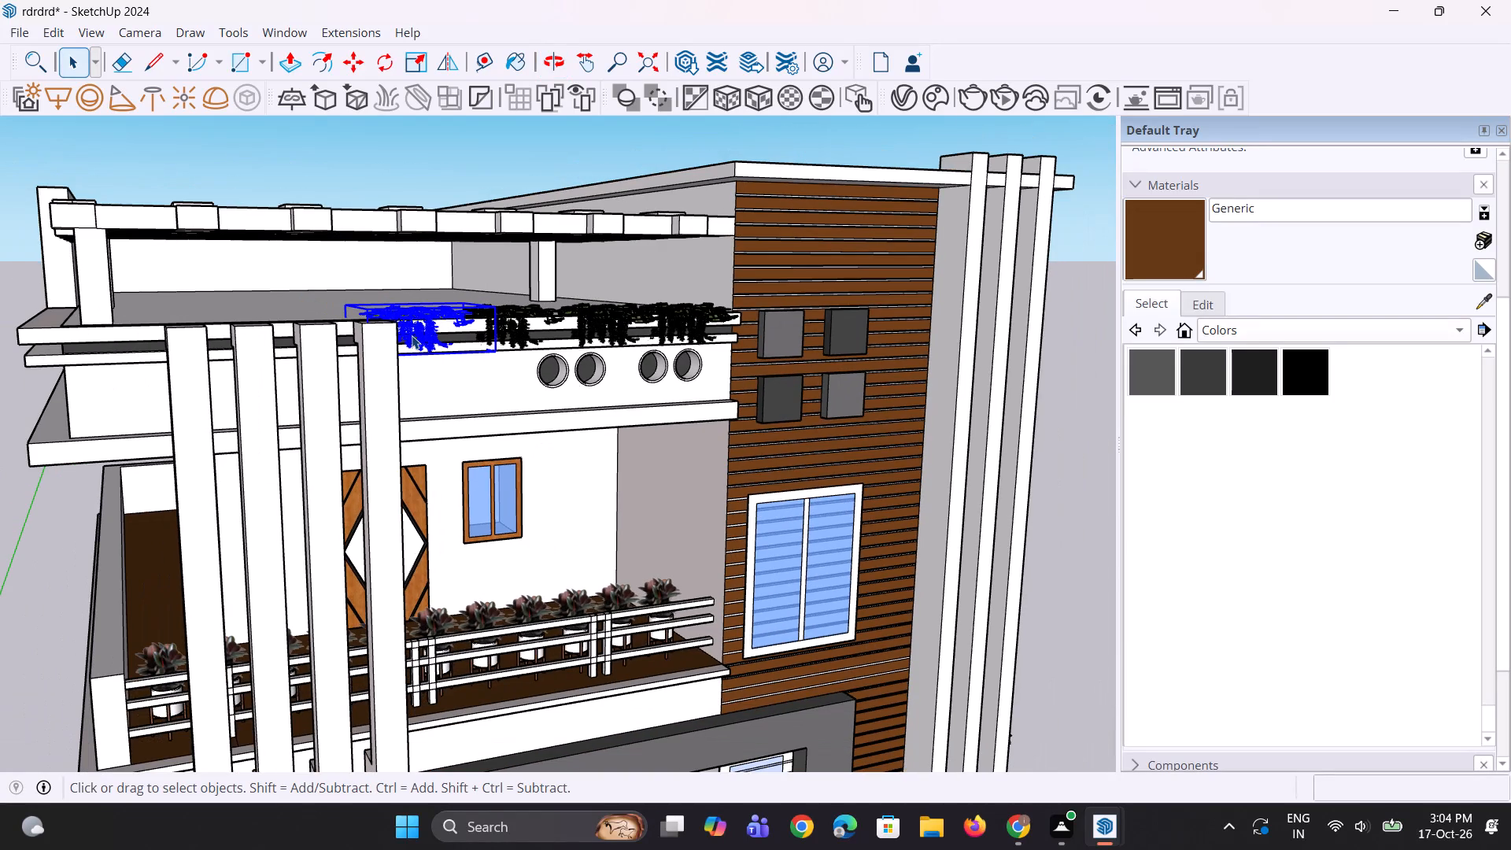
key(m)
click(418, 320)
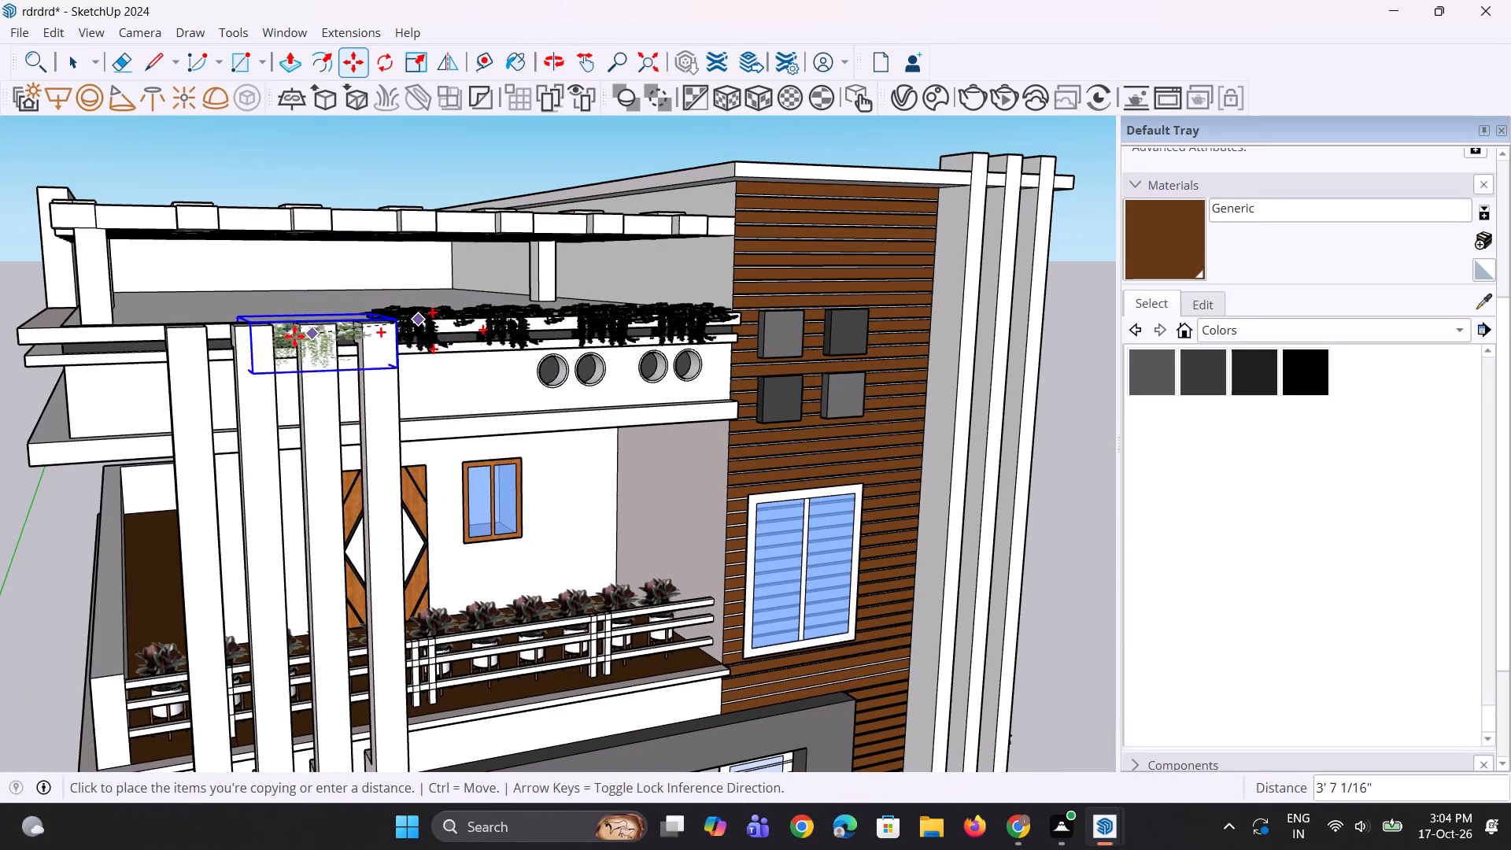
click(303, 326)
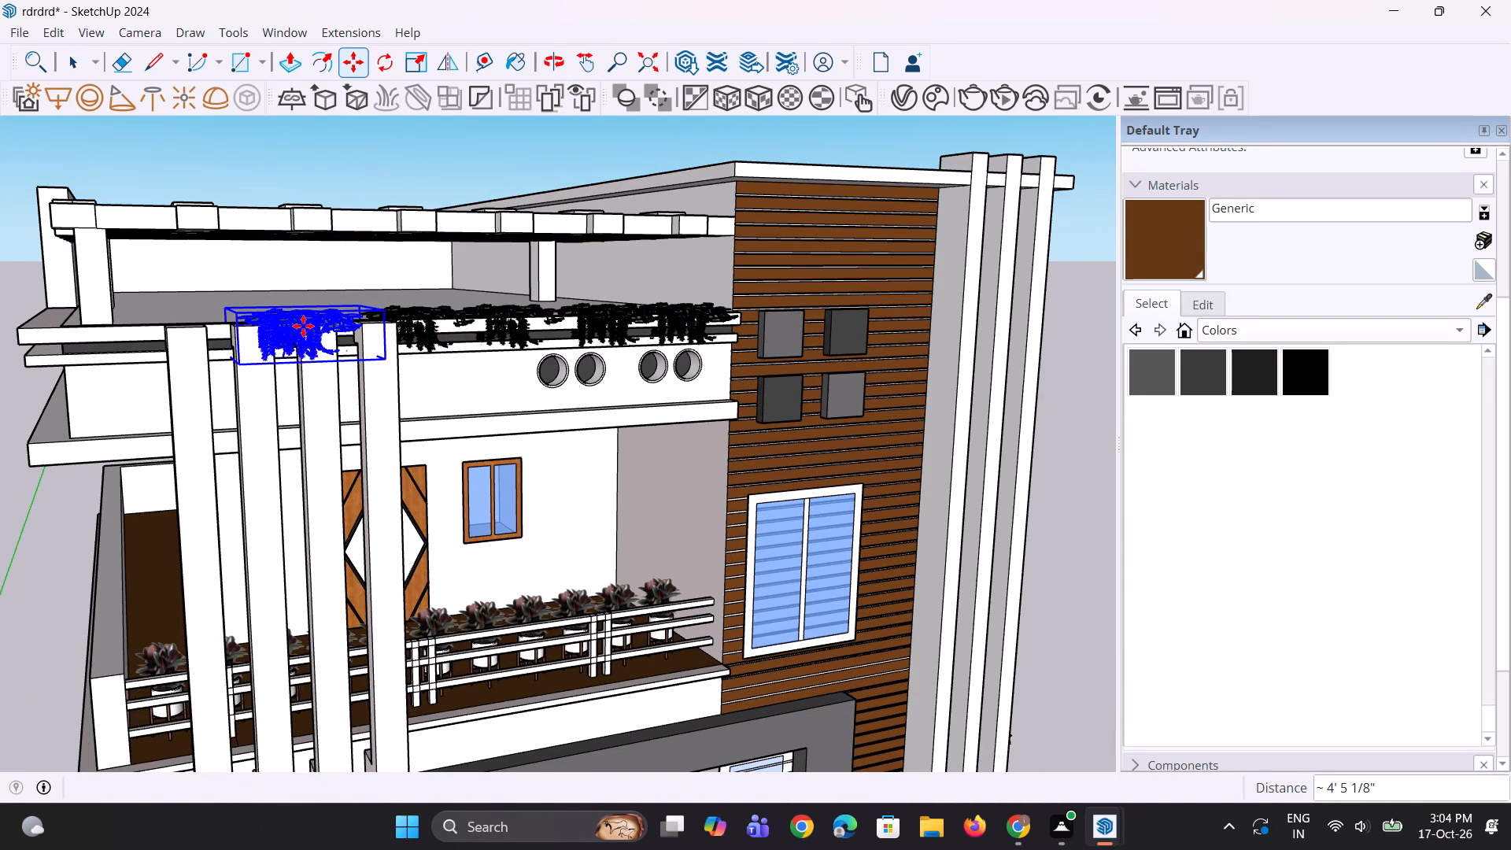
Add two more hanging plant copies, about 2' 10" and 3' 1" farther along, filling the terrace parapet to its outer end.
key(m)
click(303, 326)
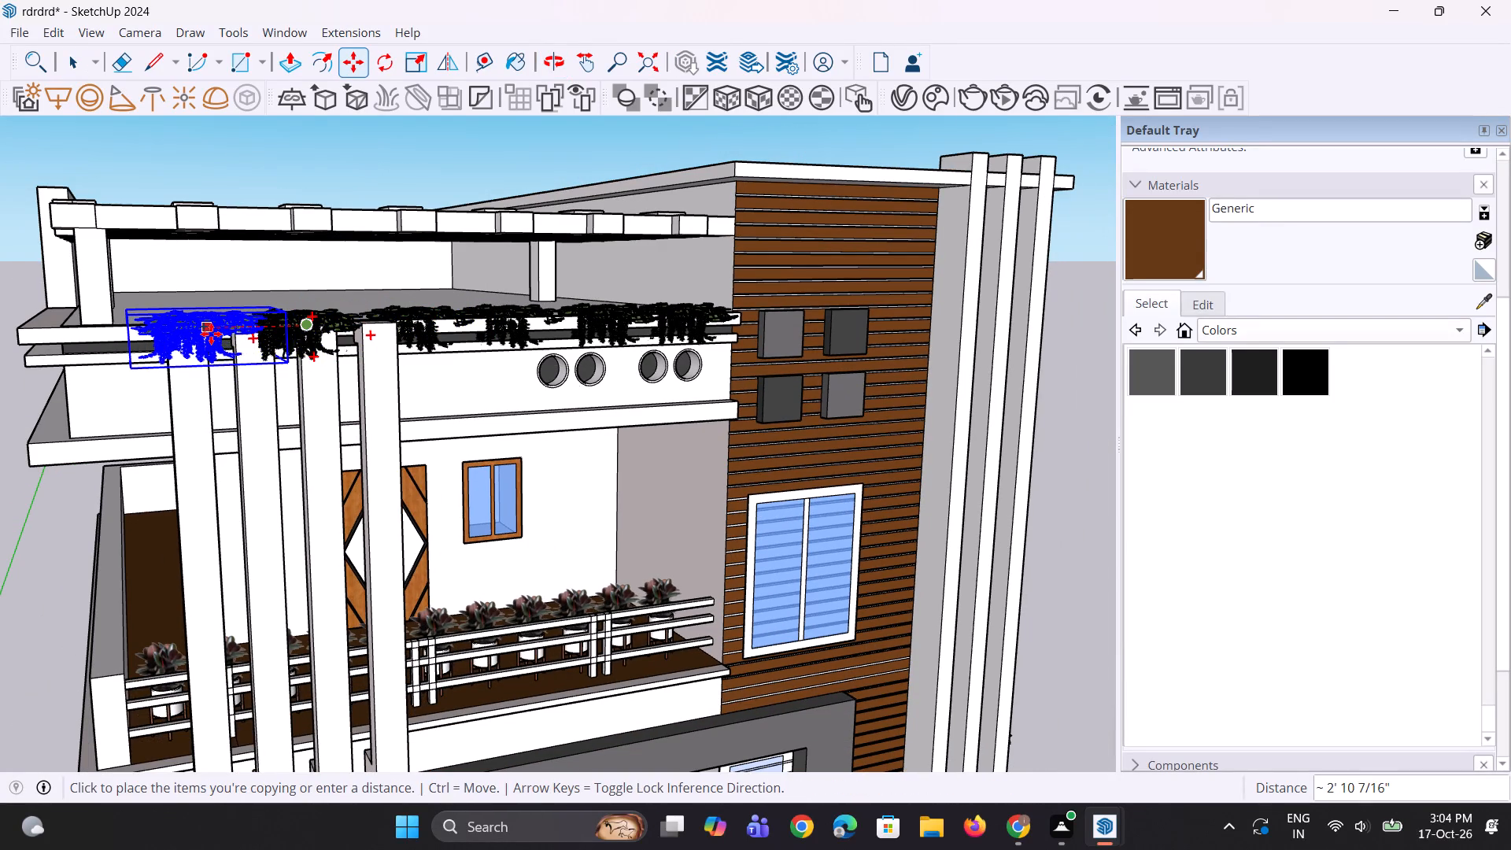
click(211, 334)
key(m)
click(211, 334)
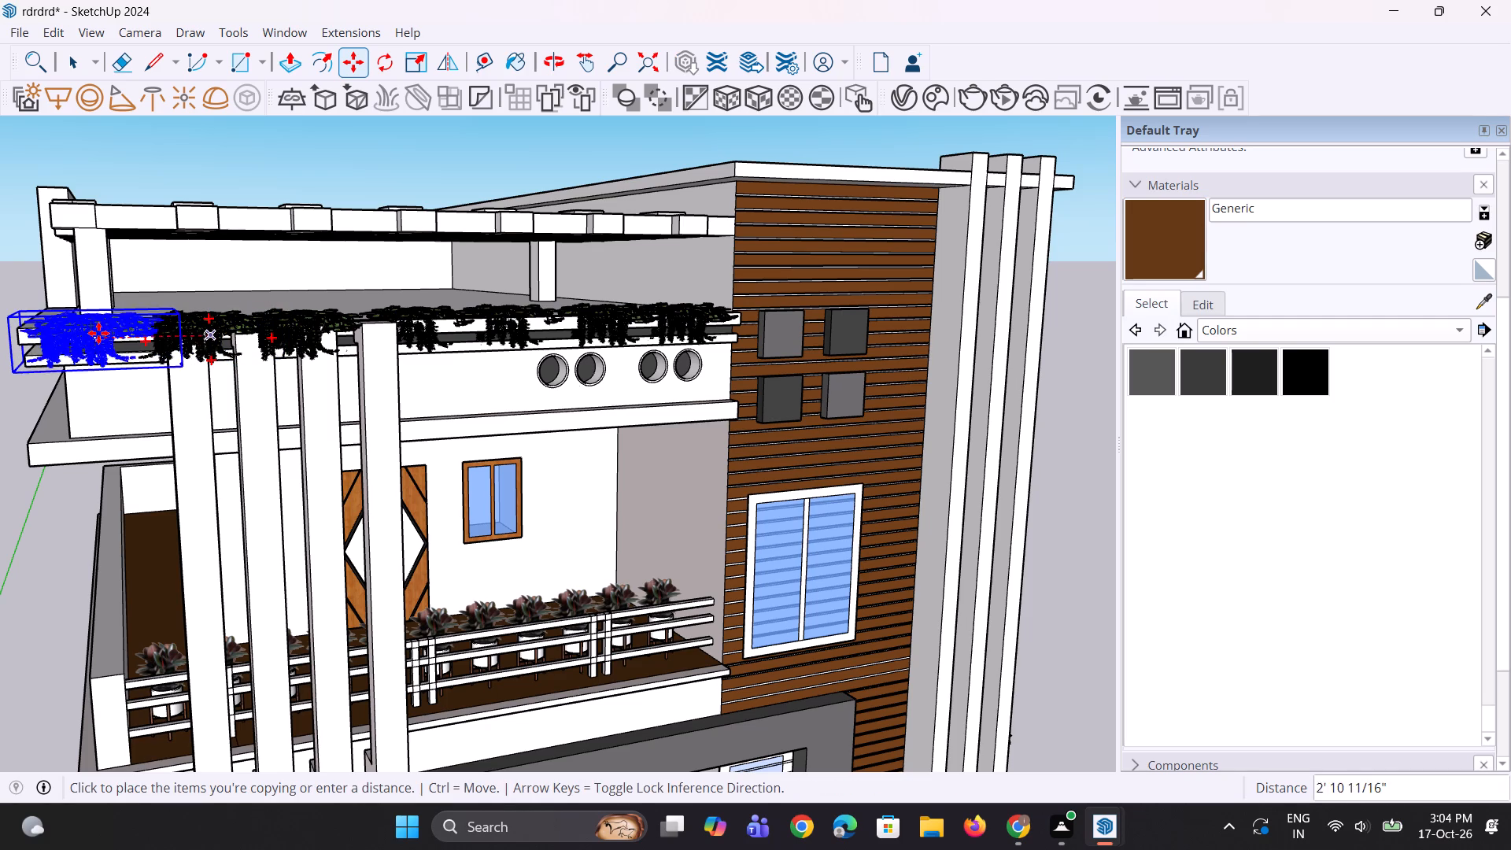
click(95, 334)
key(space)
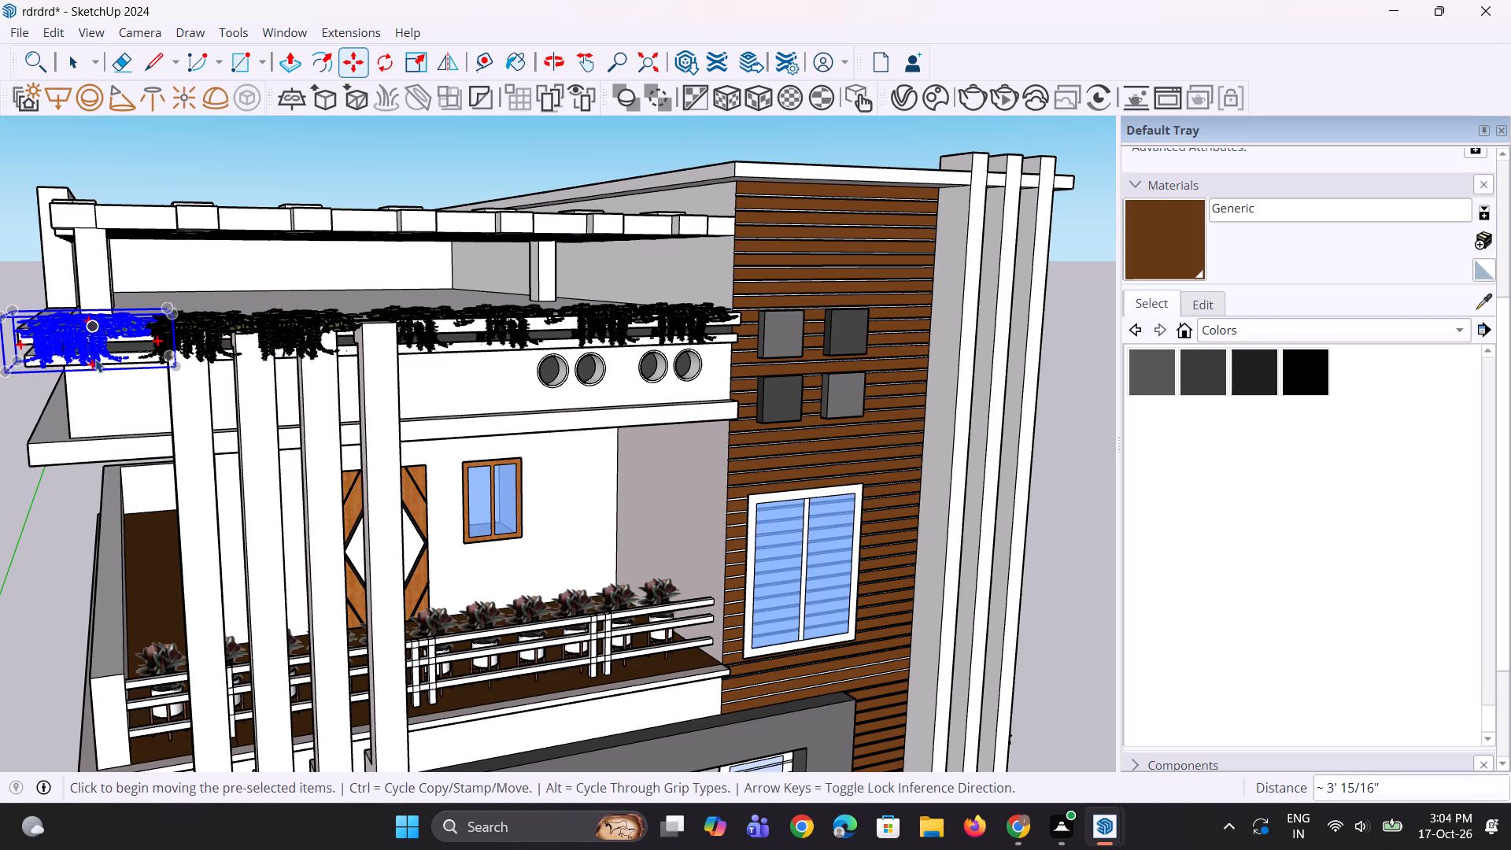
key(space)
click(9, 420)
Examine the hanging plants along the terrace parapet and the overall front of the house.
scroll(222, 420, down, 10)
scroll(239, 476, up, 1)
middle_drag(239, 476, 220, 402)
scroll(308, 421, up, 3)
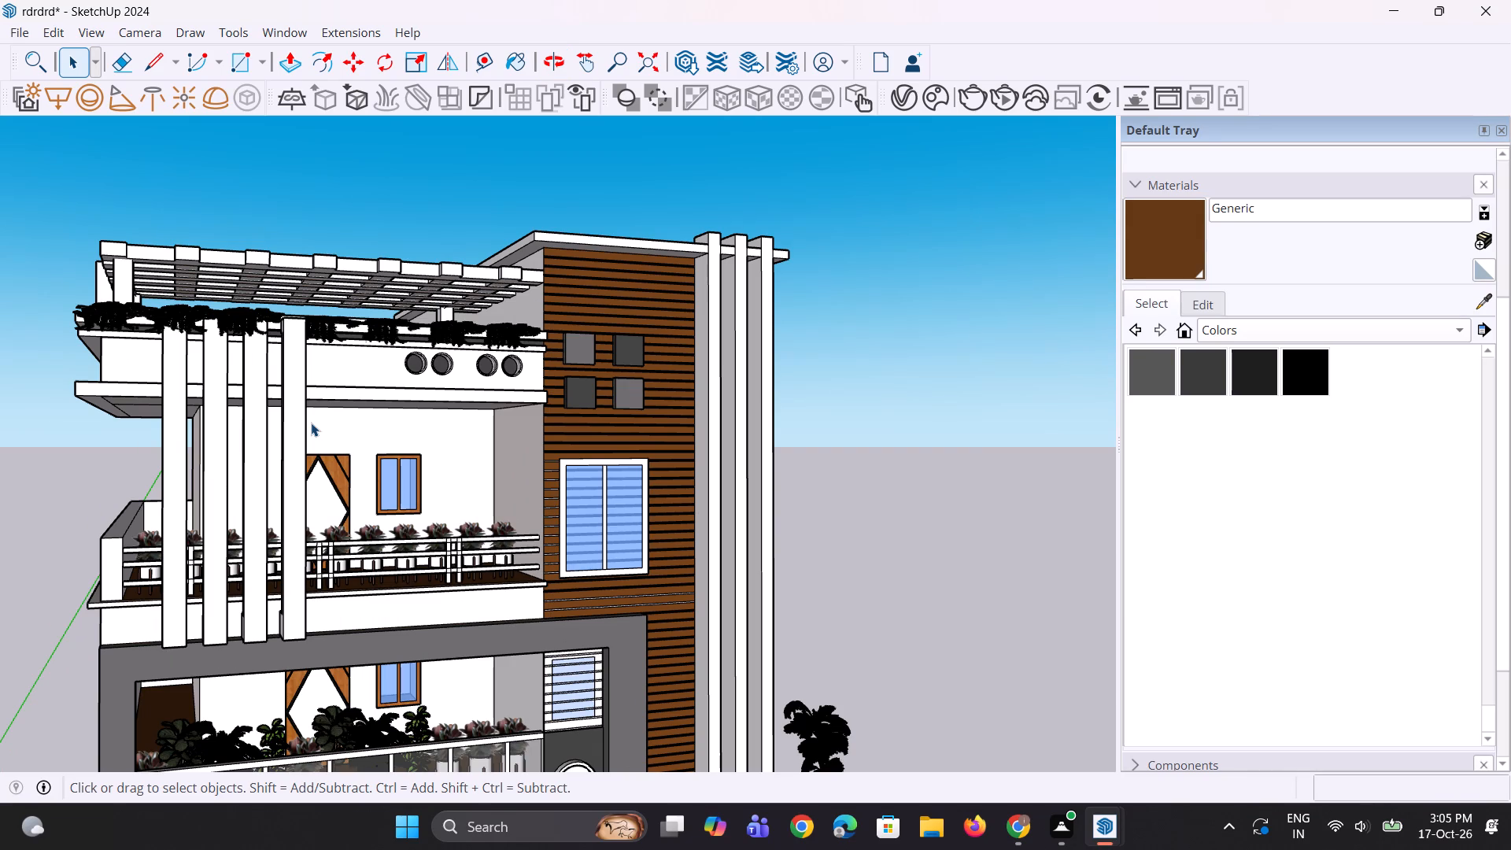
scroll(323, 423, down, 7)
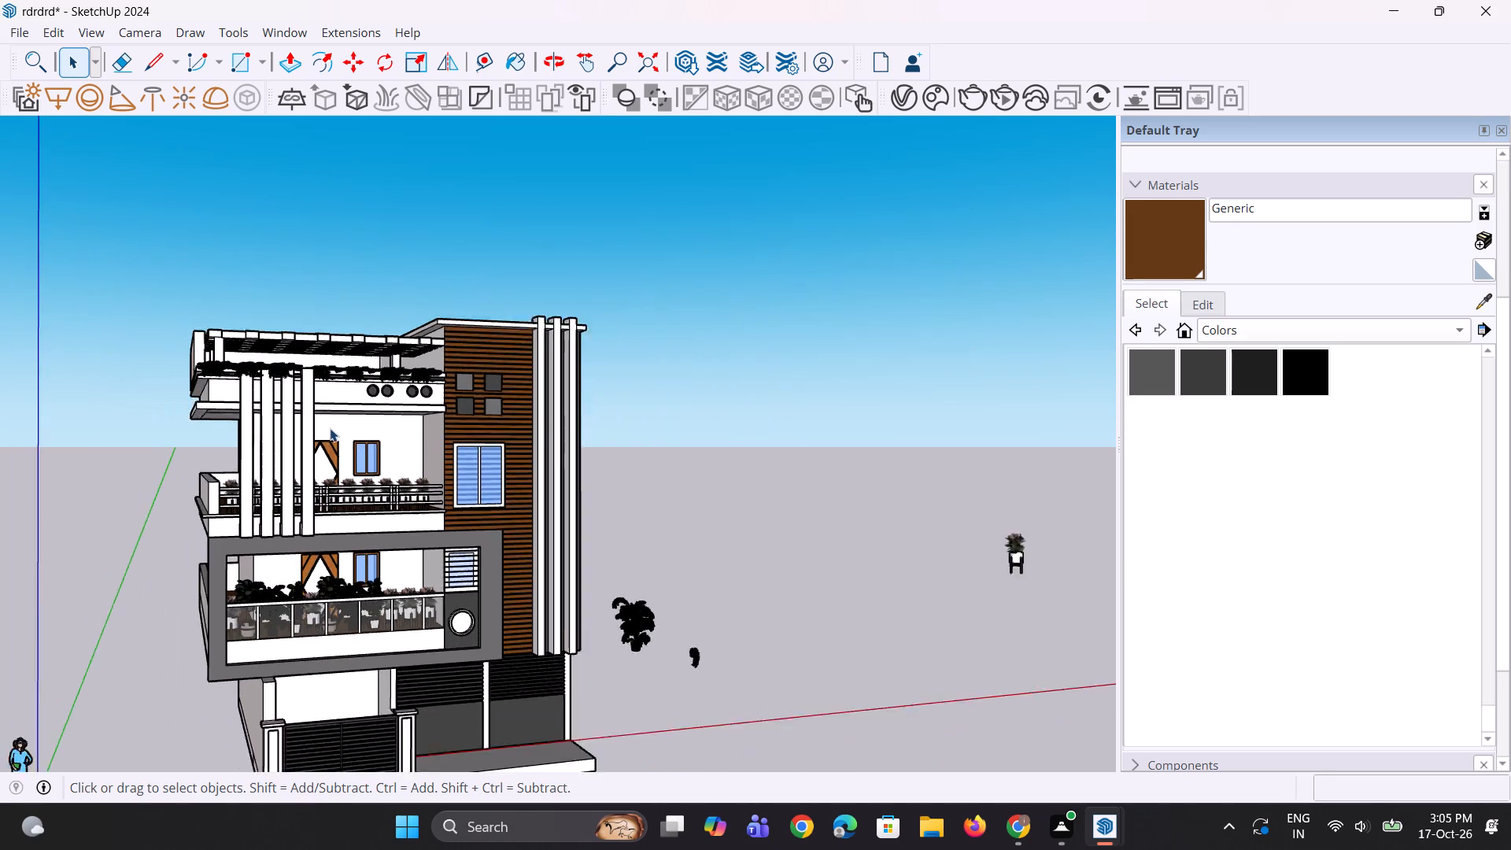
middle_drag(360, 534, 332, 539)
scroll(276, 700, up, 9)
scroll(241, 598, down, 5)
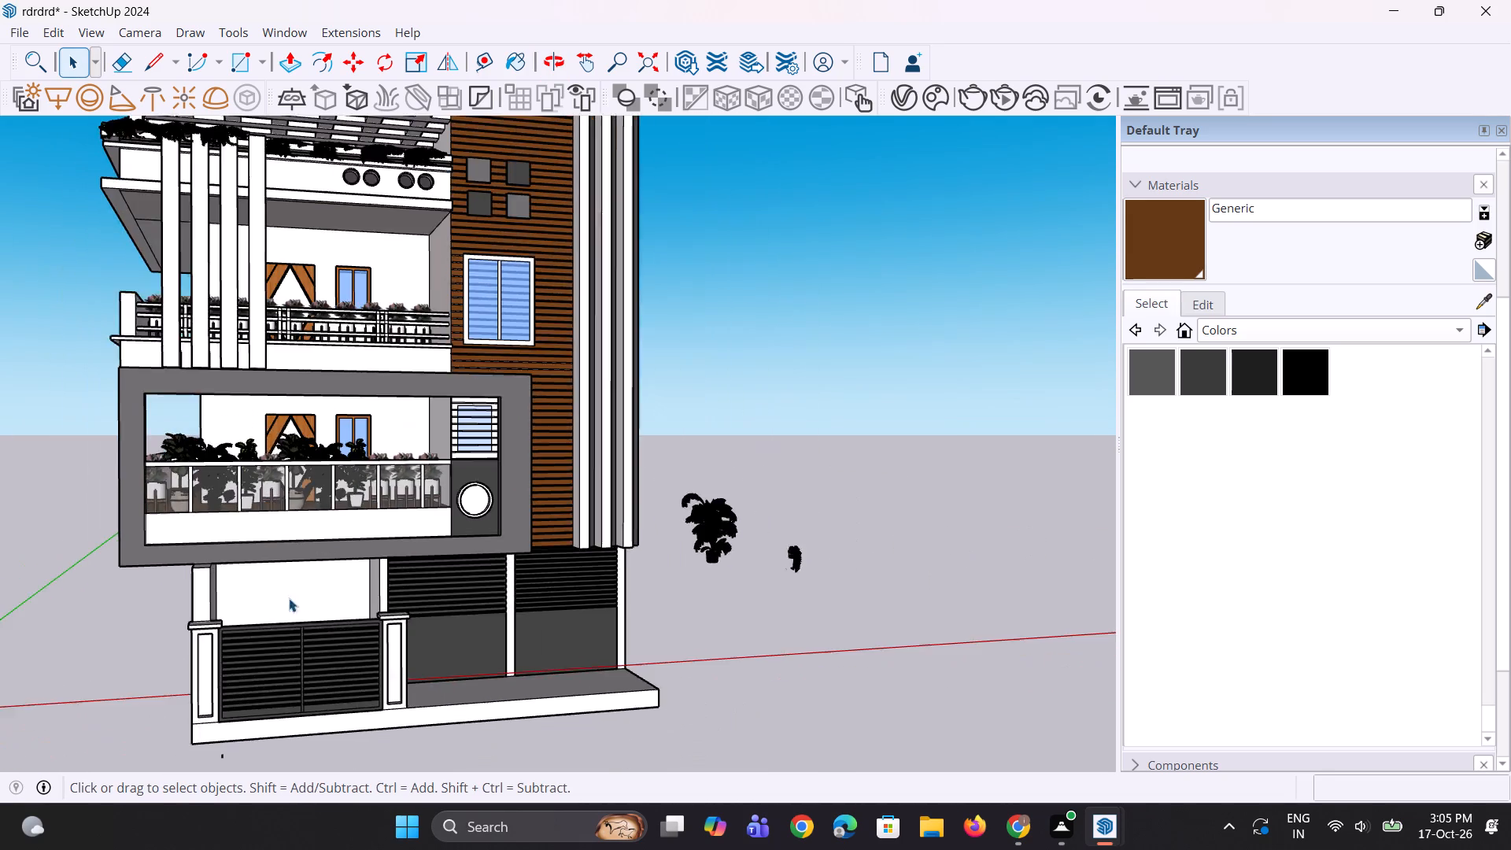
middle_drag(471, 634, 459, 621)
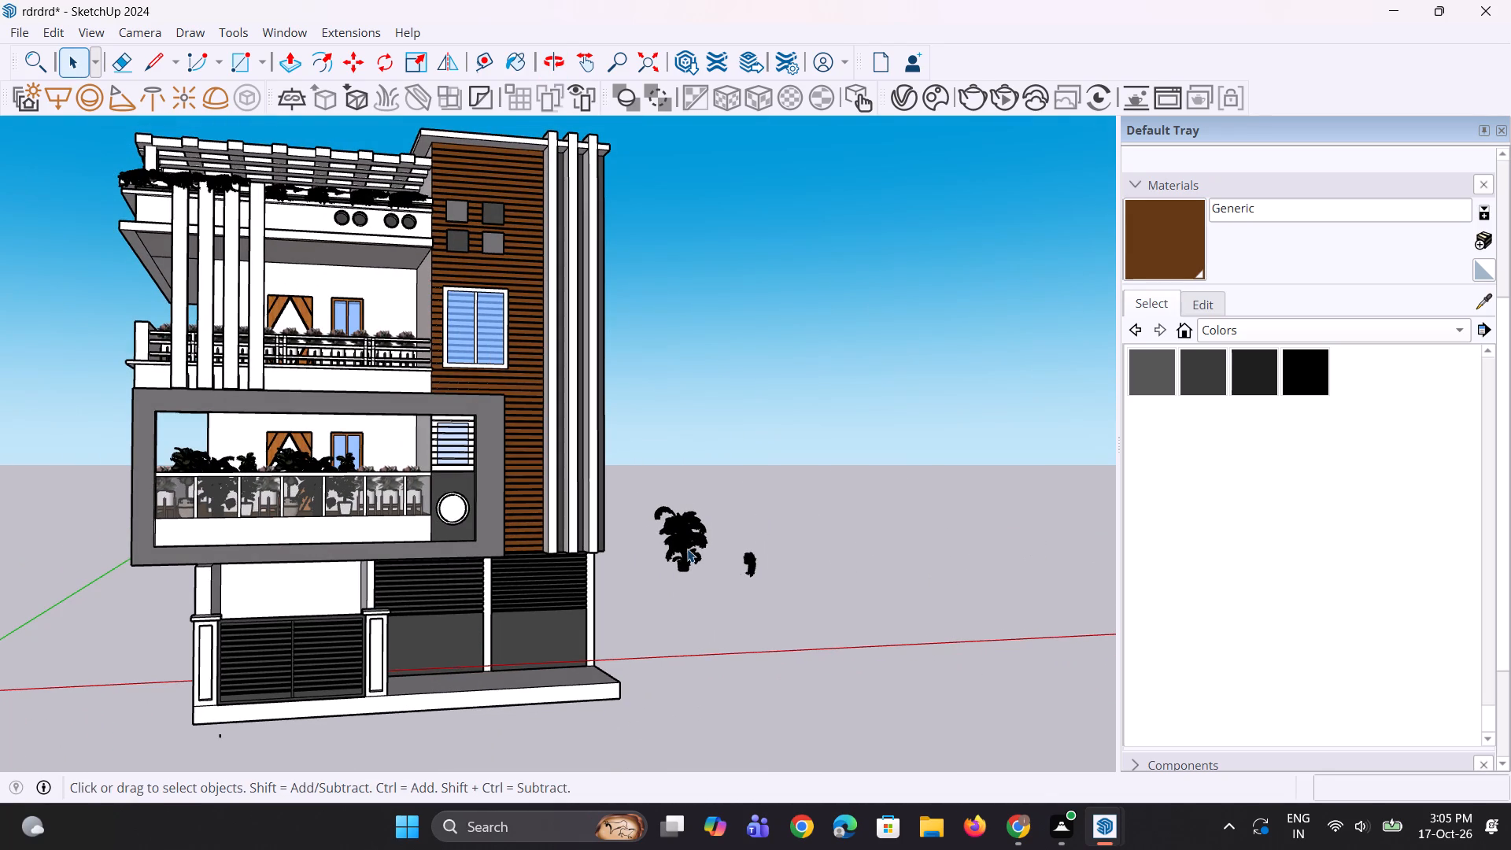
Delete the two leftover plants standing outside beside the house.
click(687, 549)
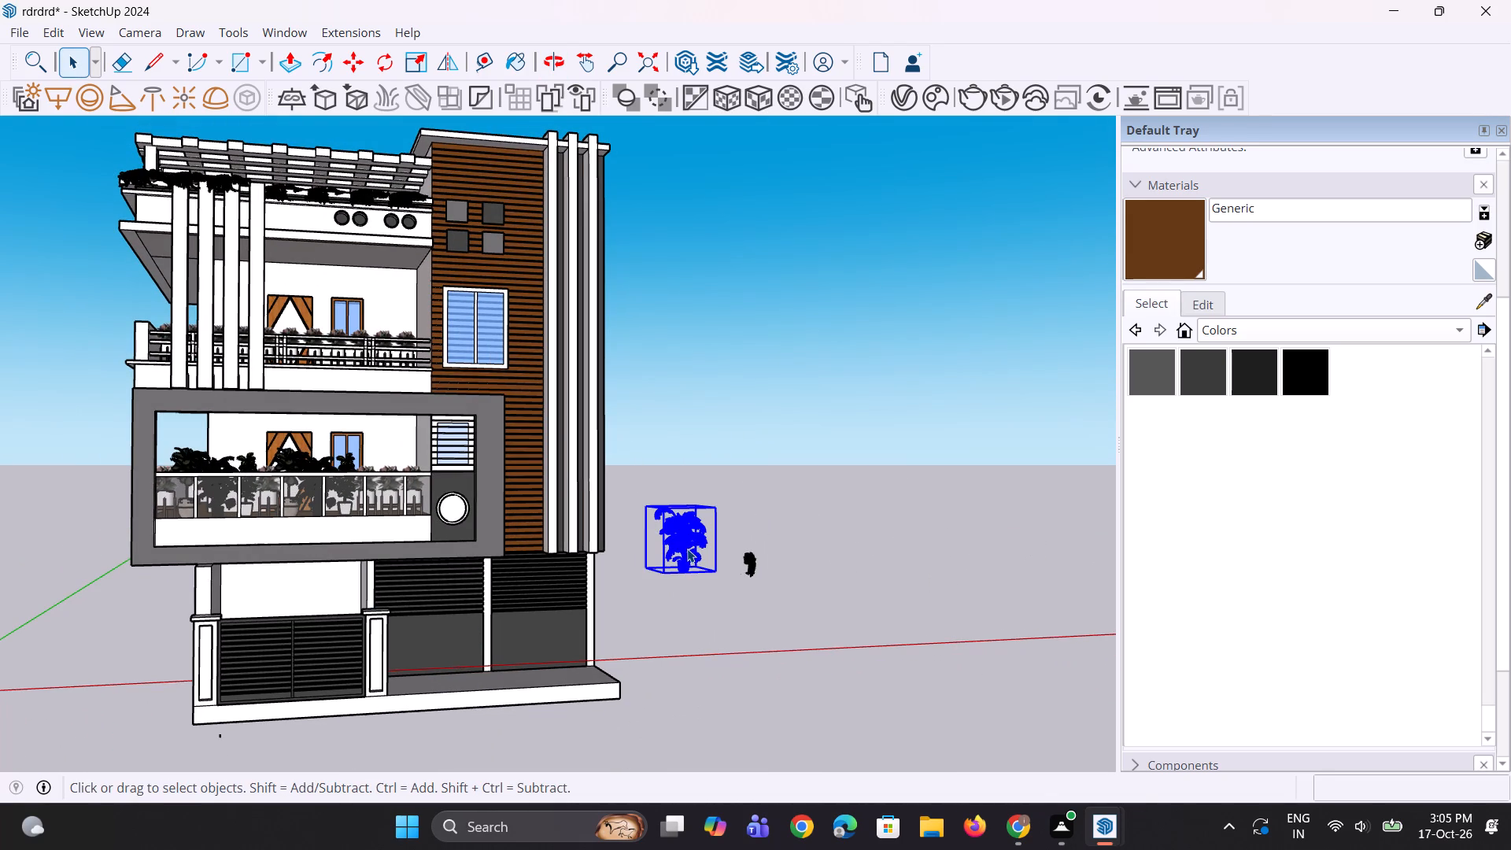
key(Delete)
scroll(734, 540, up, 1)
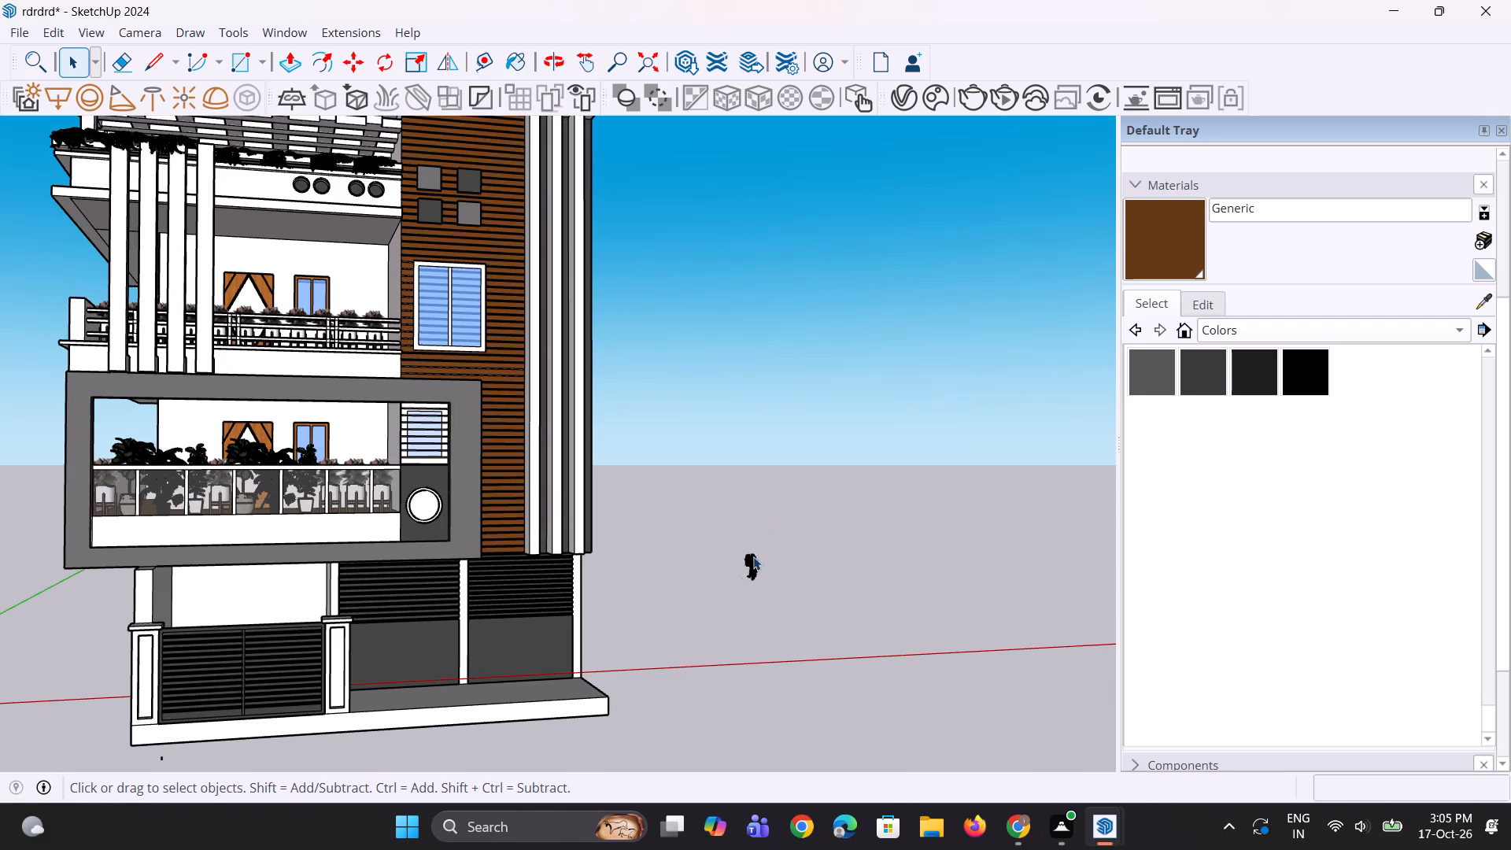
click(753, 558)
key(Delete)
Move the large upper-floor window about 15' 8" sideways, clear of the brown slatted wall.
scroll(437, 327, up, 3)
click(466, 368)
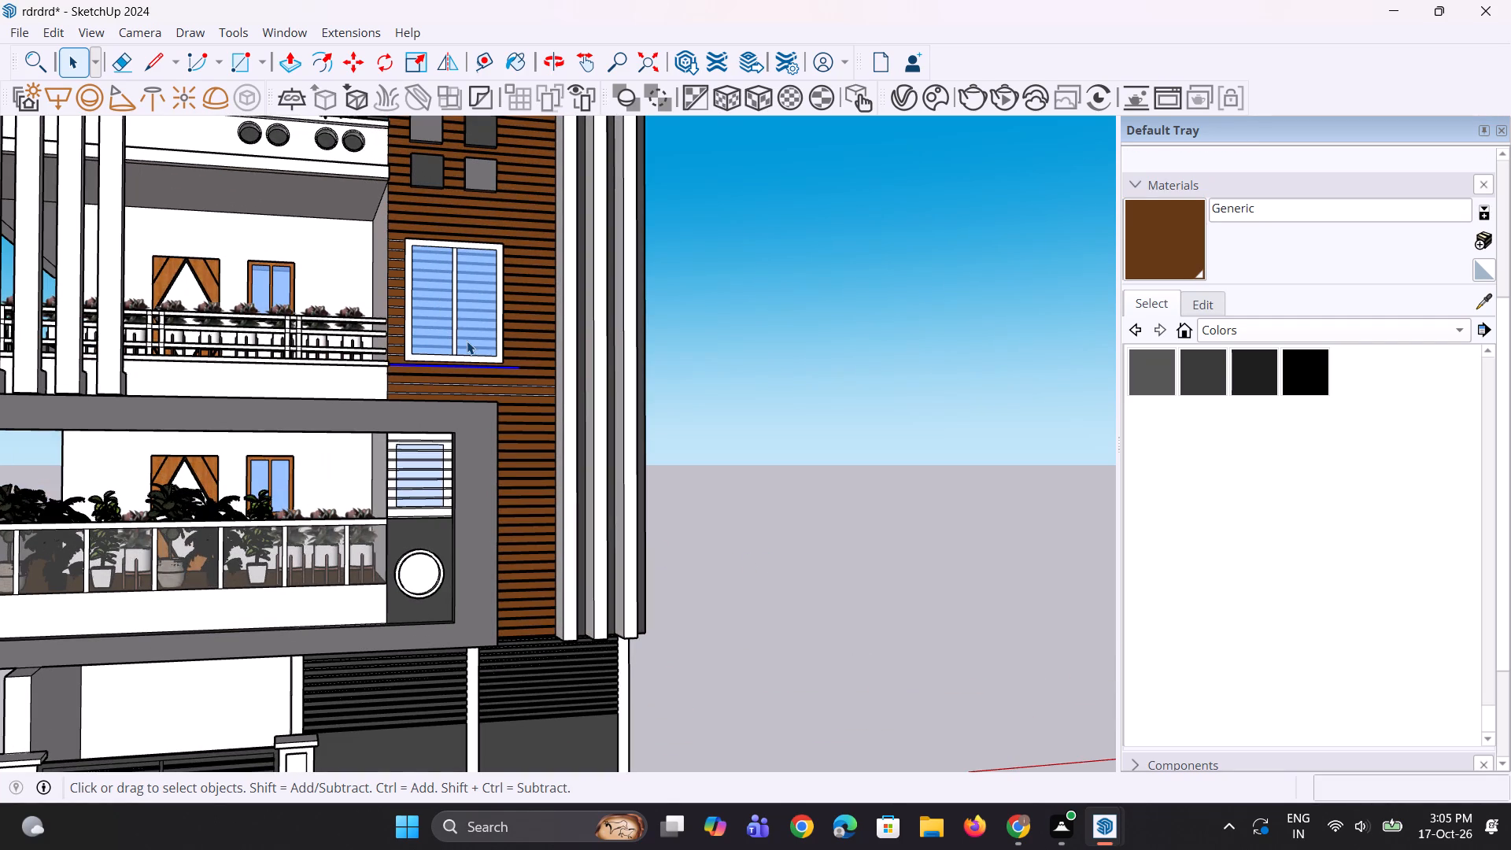
click(467, 341)
scroll(467, 342, up, 5)
key(m)
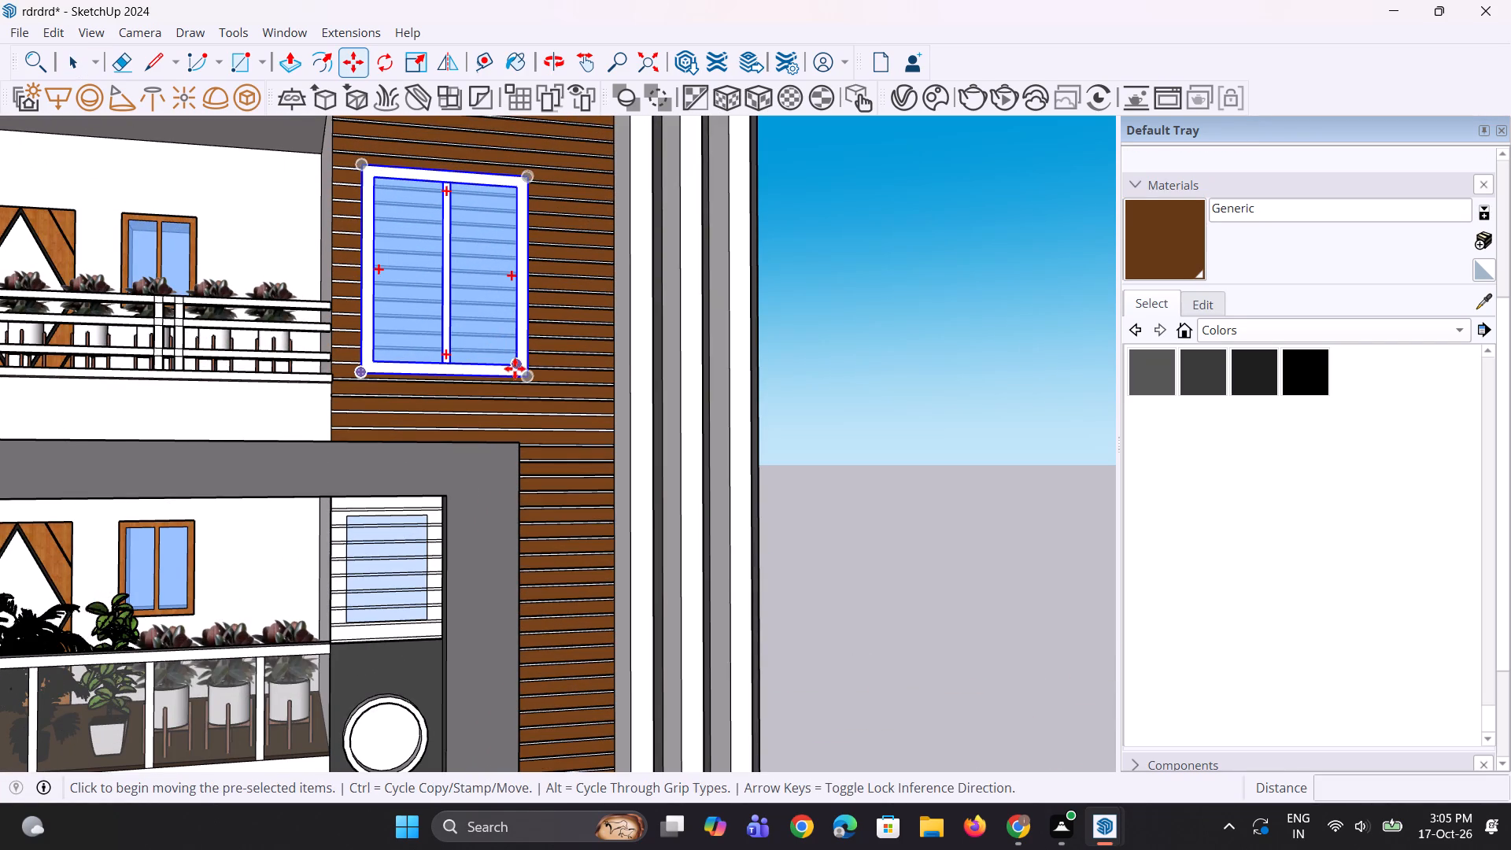
click(516, 371)
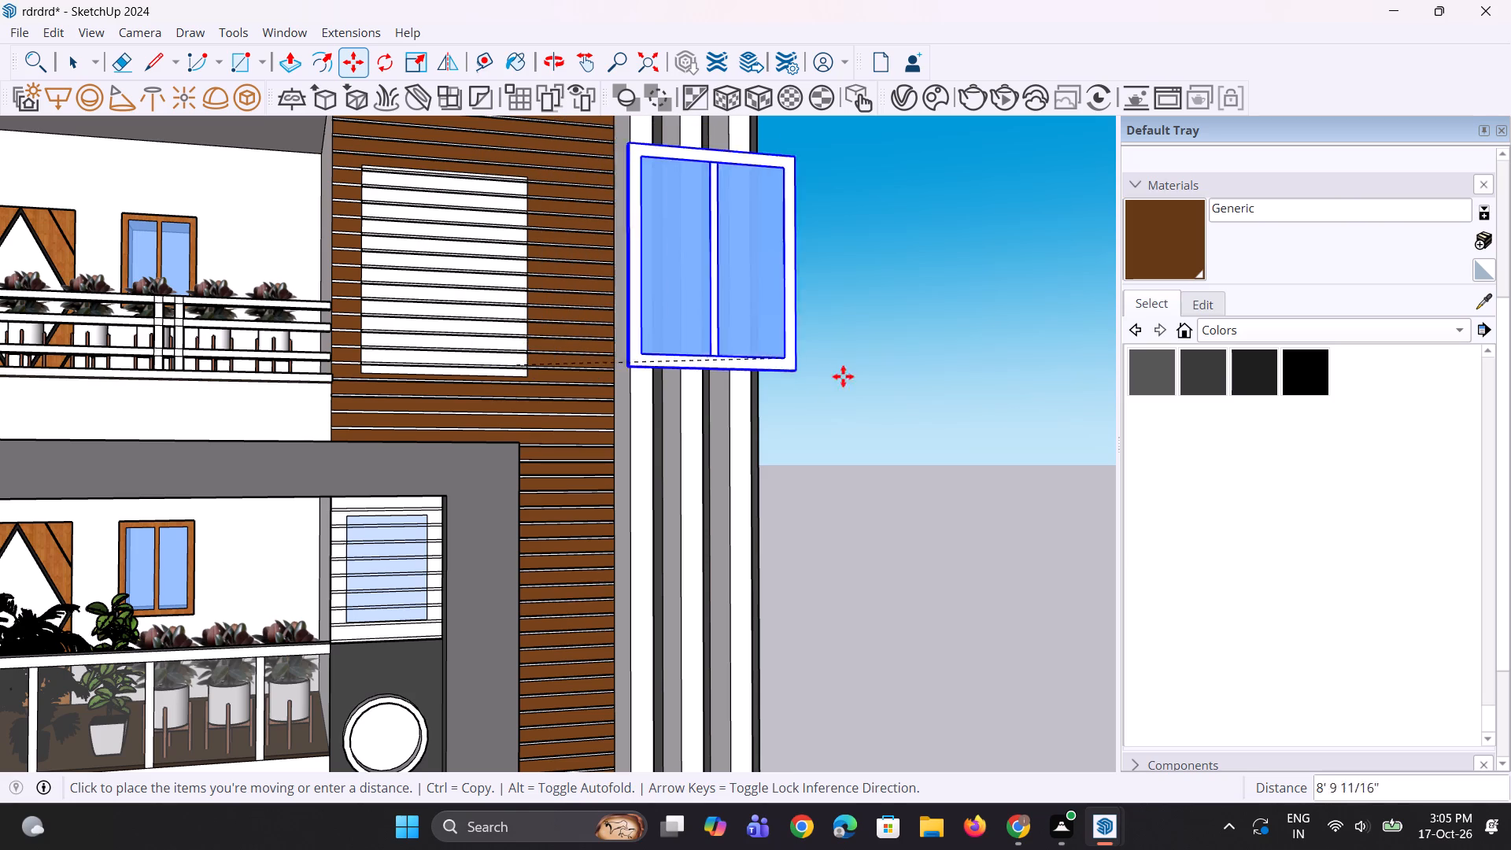
click(925, 369)
key(space)
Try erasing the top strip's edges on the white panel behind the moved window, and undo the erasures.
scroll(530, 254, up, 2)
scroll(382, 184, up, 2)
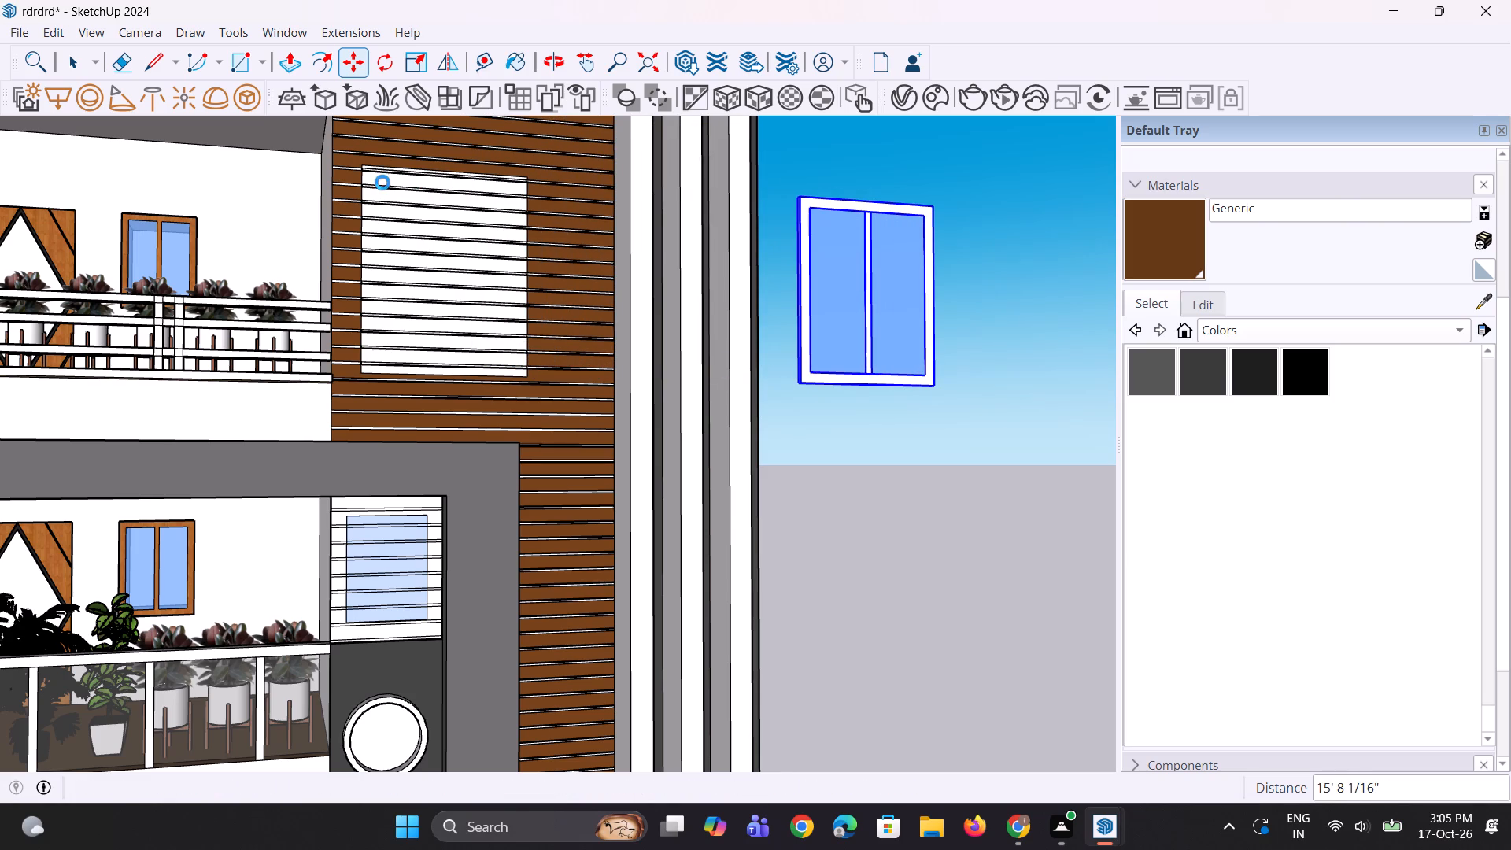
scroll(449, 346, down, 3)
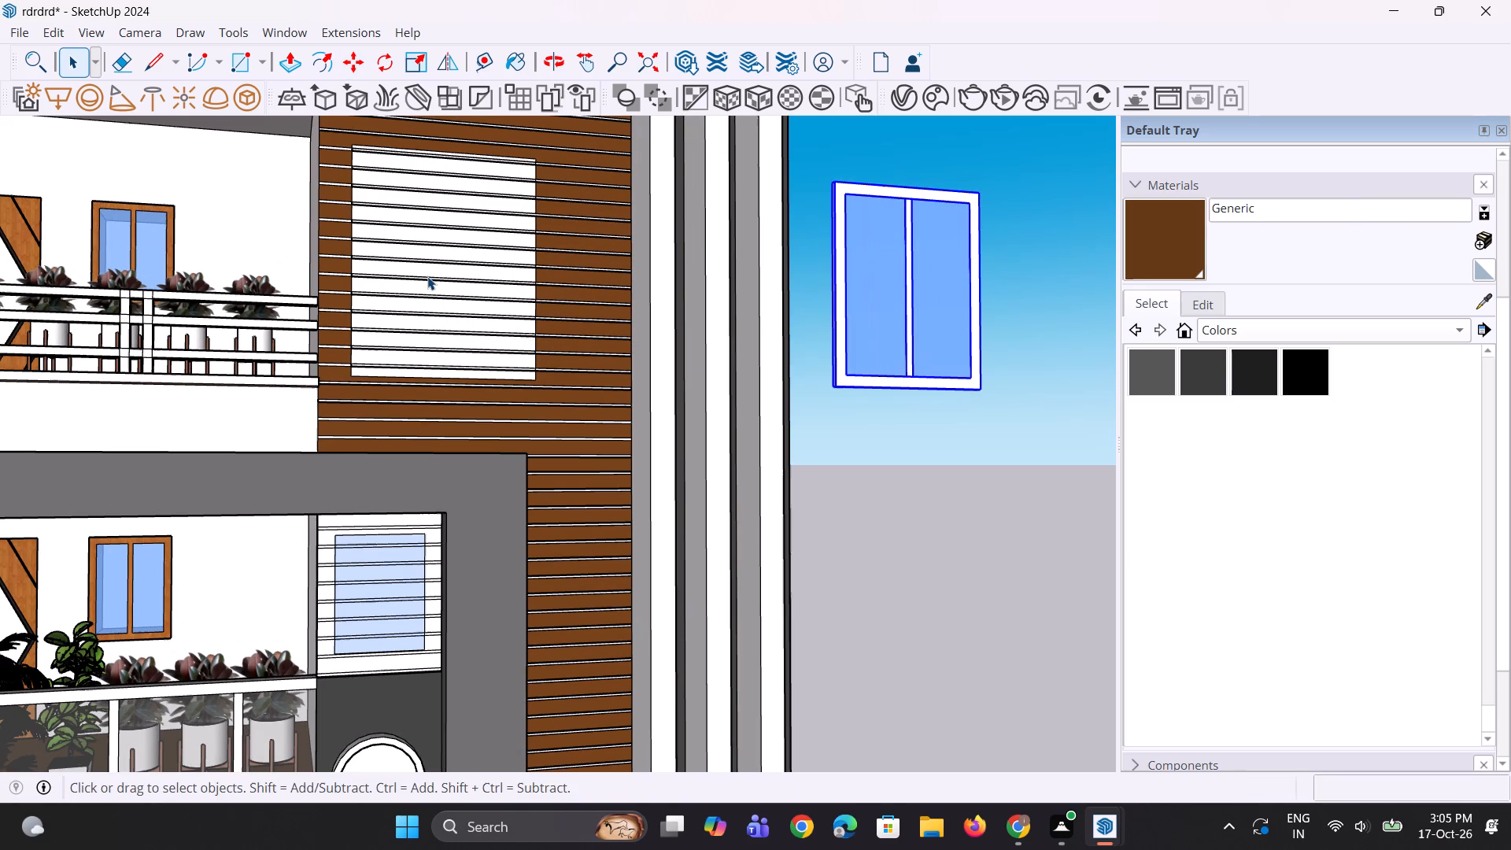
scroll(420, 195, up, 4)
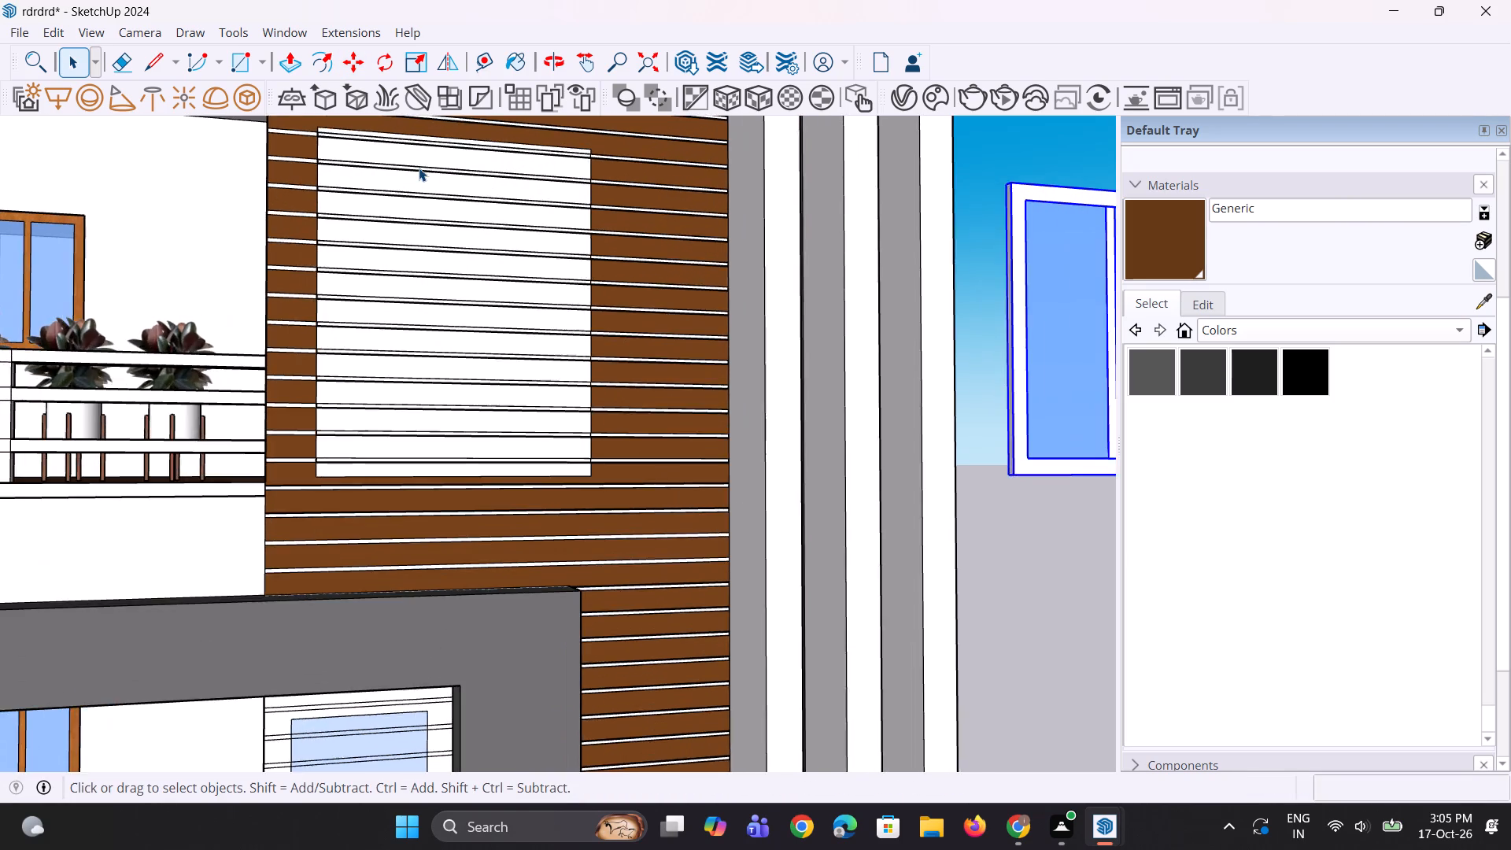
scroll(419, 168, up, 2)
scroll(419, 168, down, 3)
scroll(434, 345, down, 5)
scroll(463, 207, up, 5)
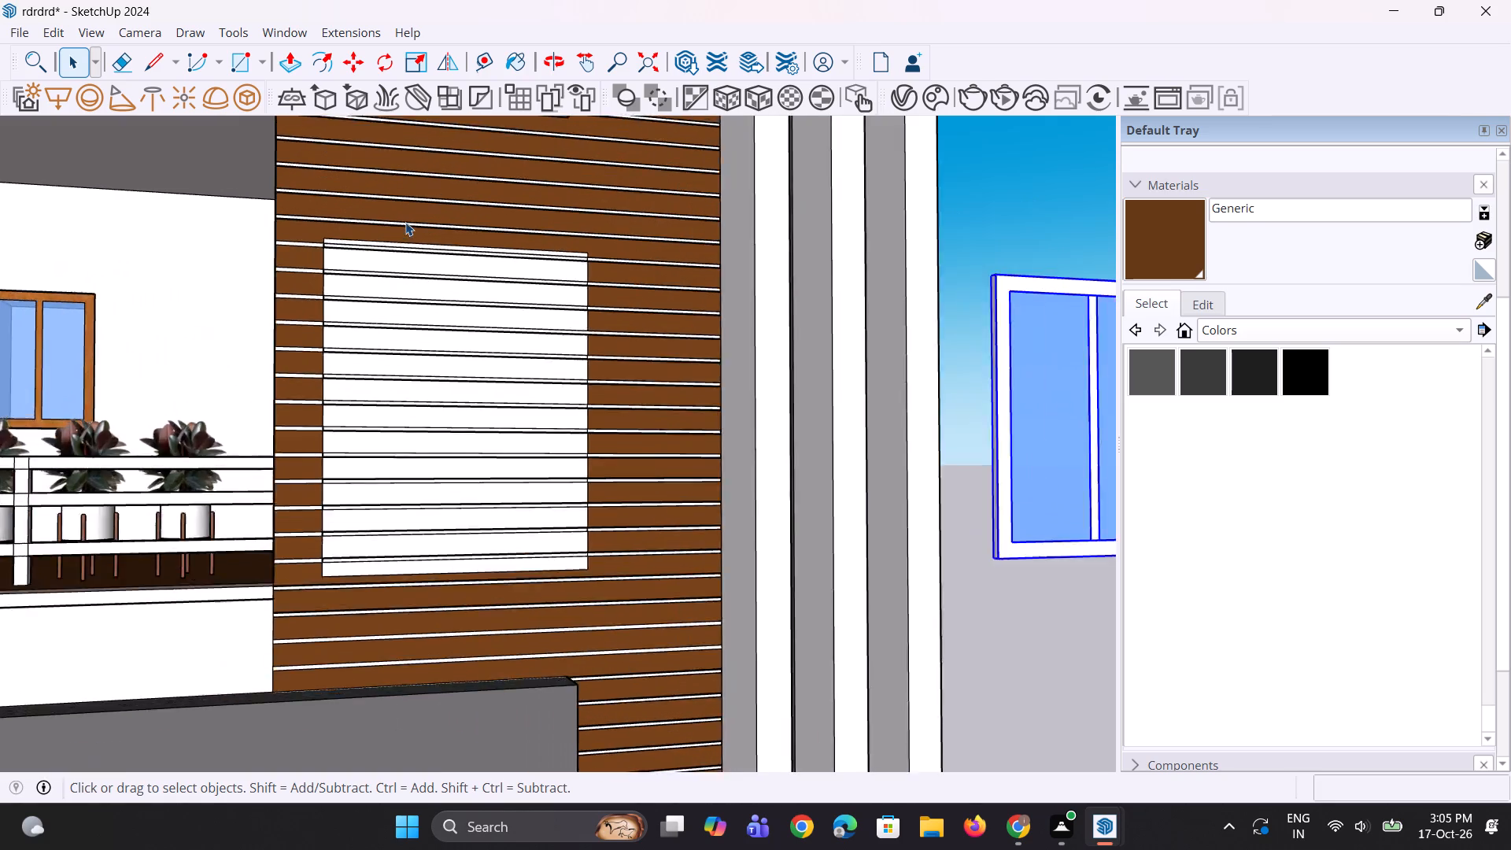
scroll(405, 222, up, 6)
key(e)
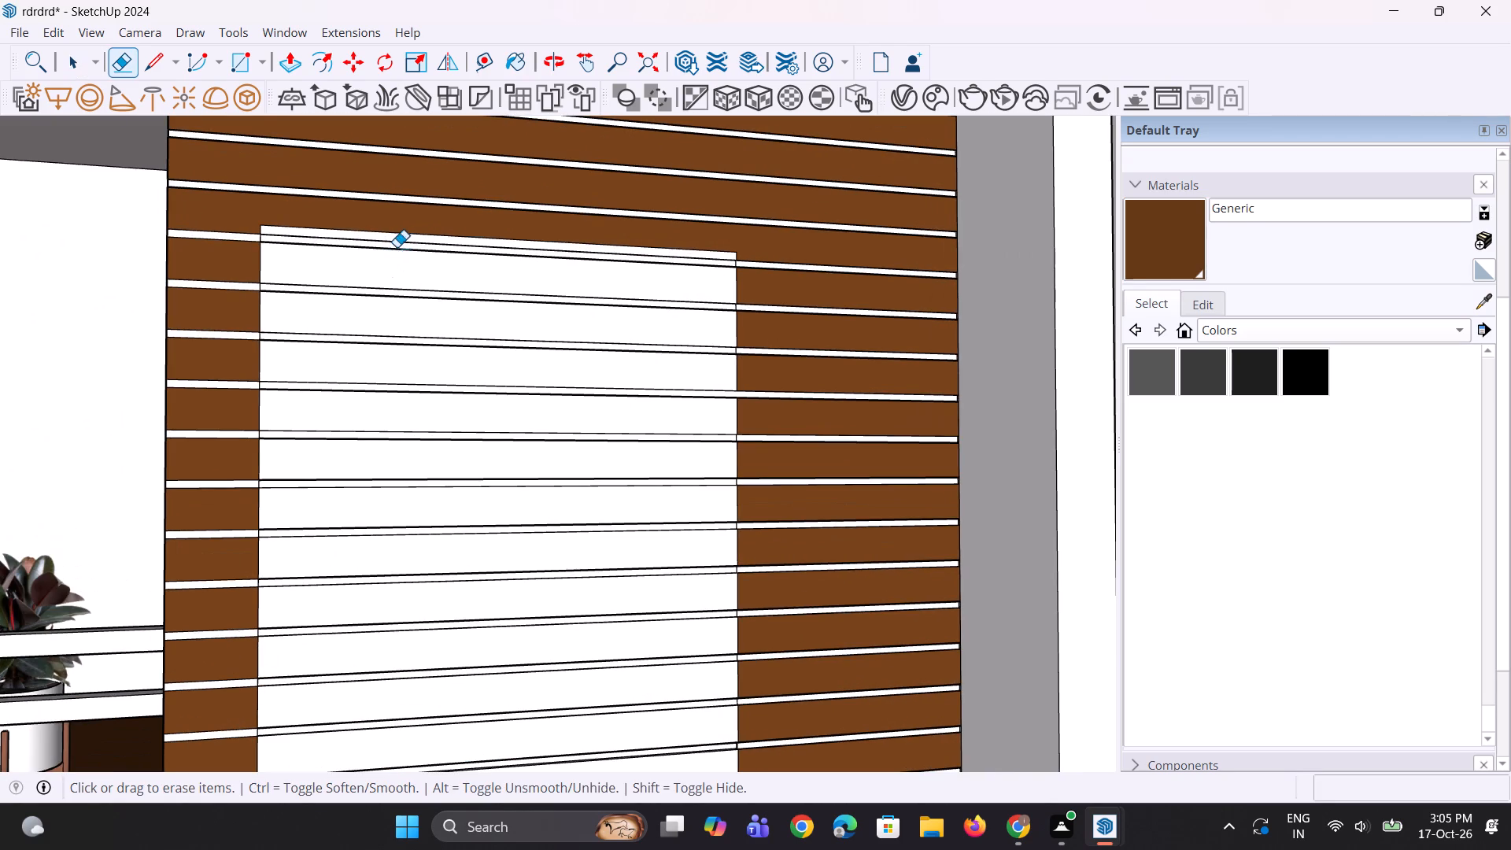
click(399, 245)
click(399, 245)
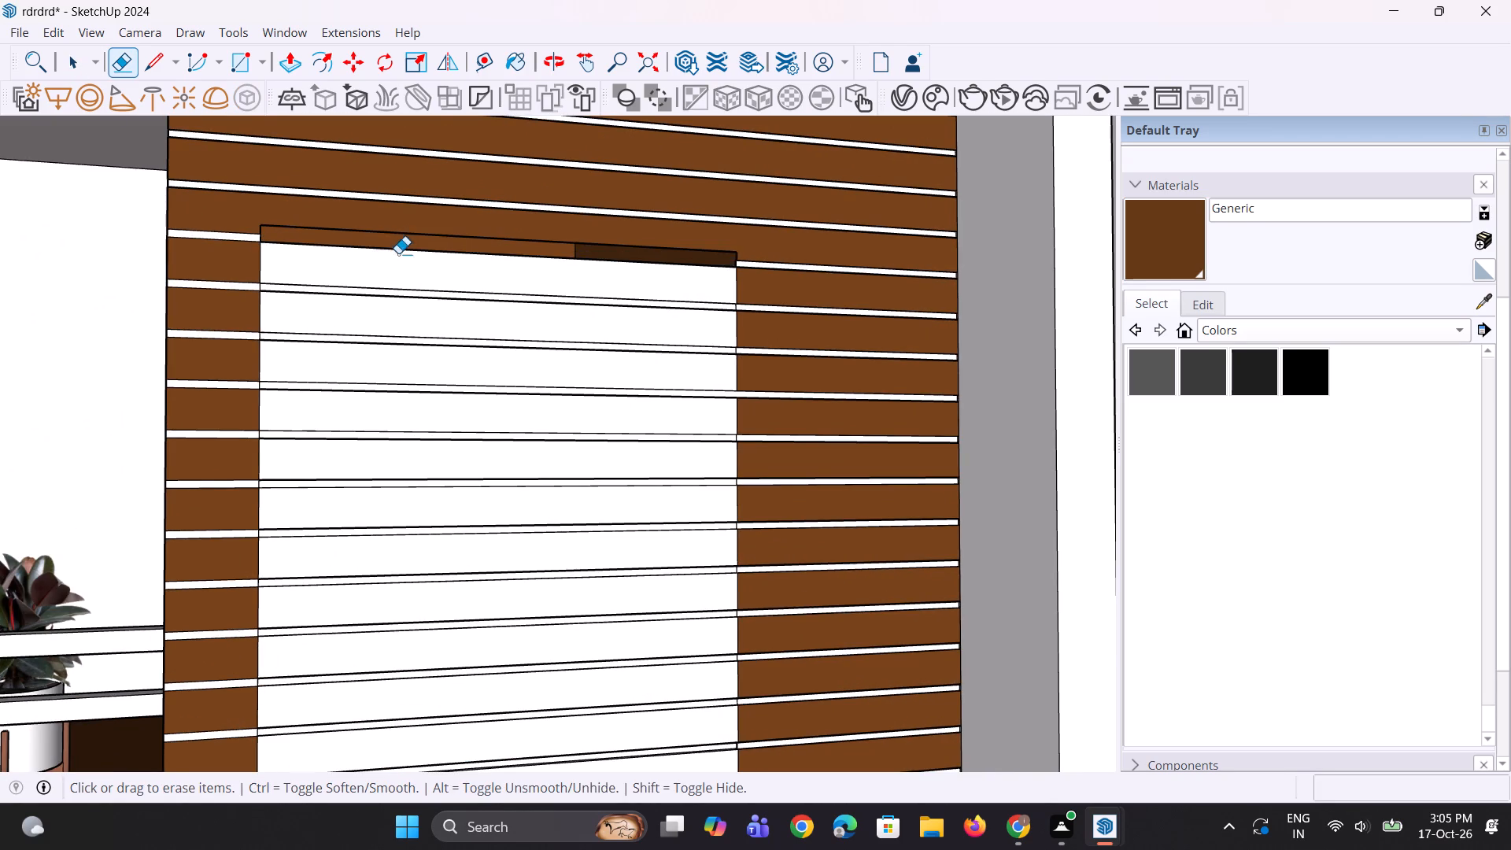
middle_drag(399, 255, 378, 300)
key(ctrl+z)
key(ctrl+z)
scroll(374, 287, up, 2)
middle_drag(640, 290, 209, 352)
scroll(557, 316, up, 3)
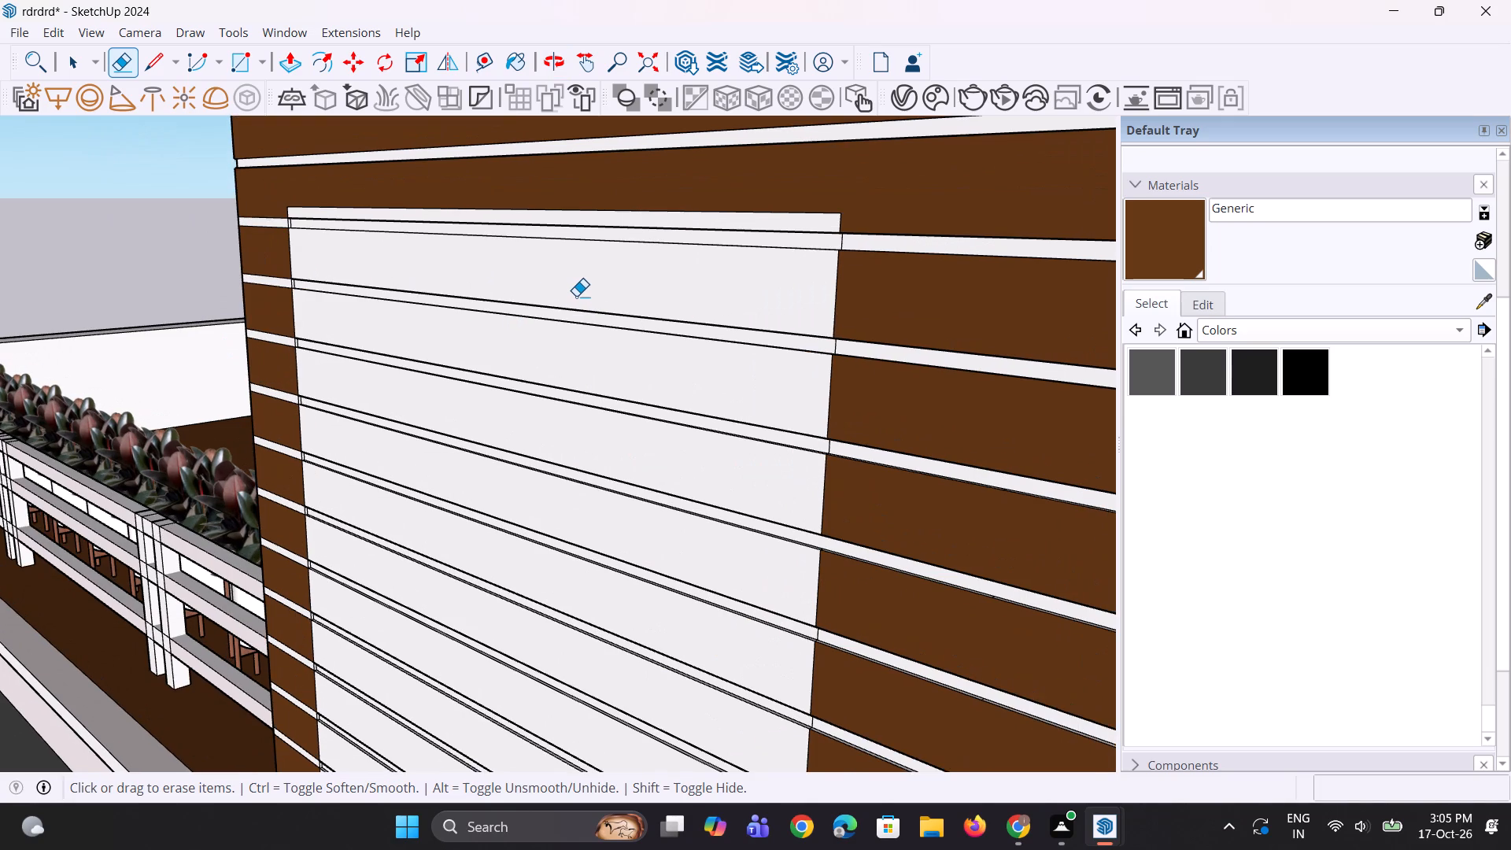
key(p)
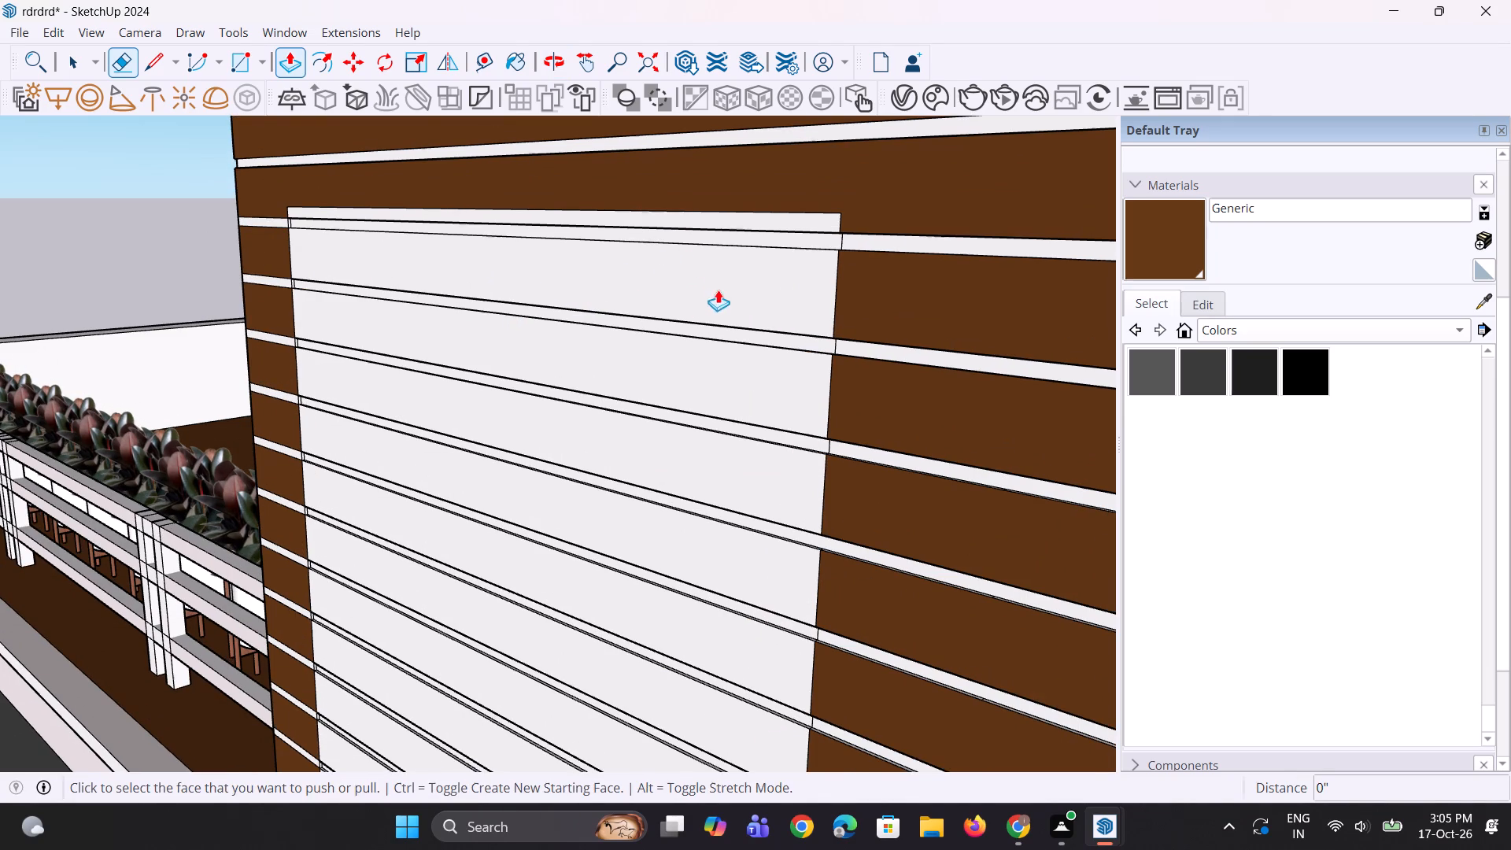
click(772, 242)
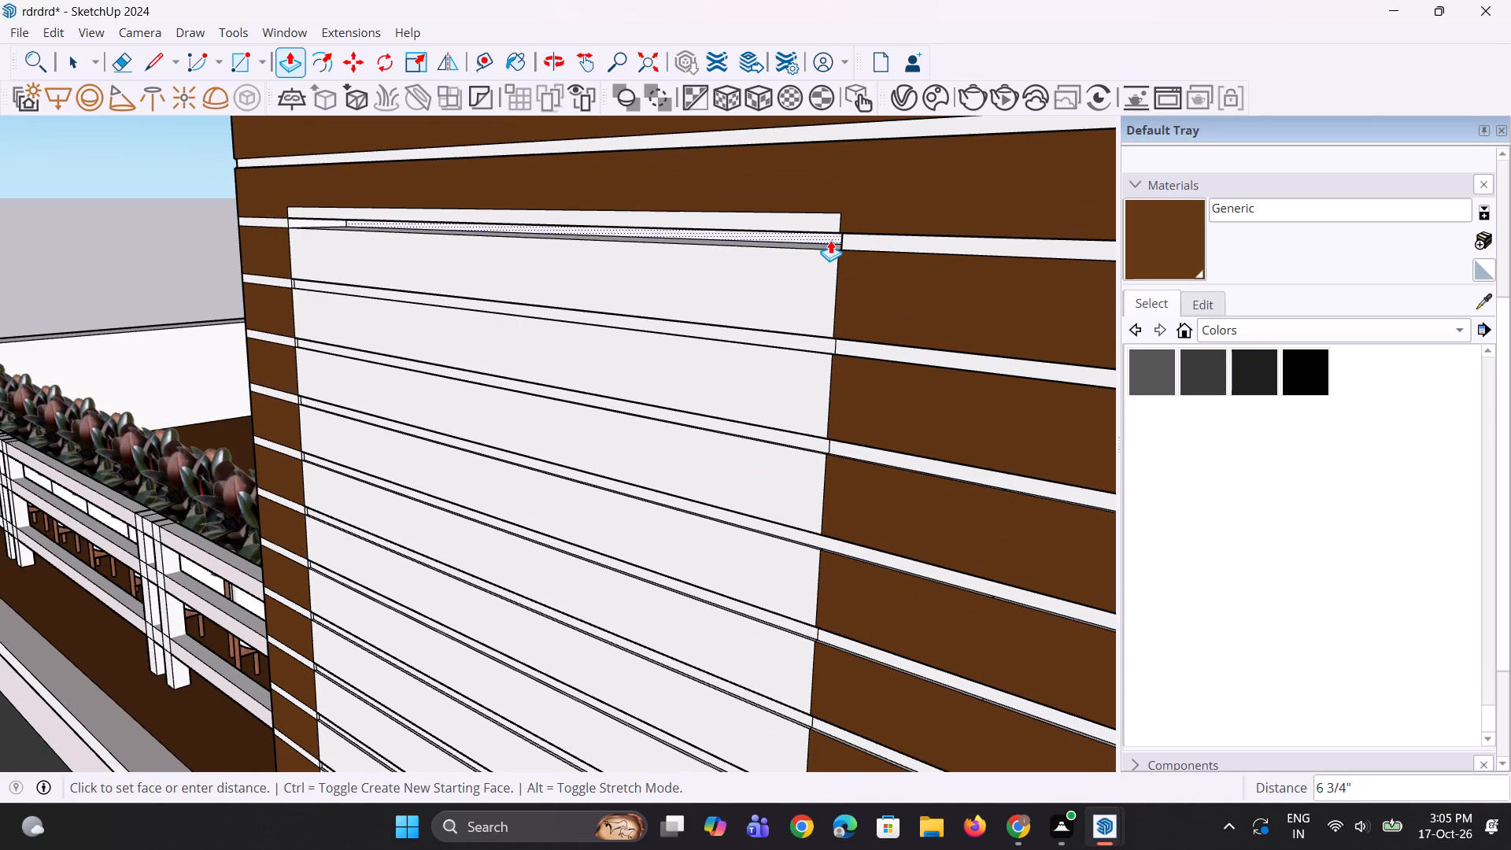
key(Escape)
Push/Pull the top recessed strip of the white window panel about 5/16", flush with the adjoining strip between the brown slats.
middle_drag(559, 275, 795, 272)
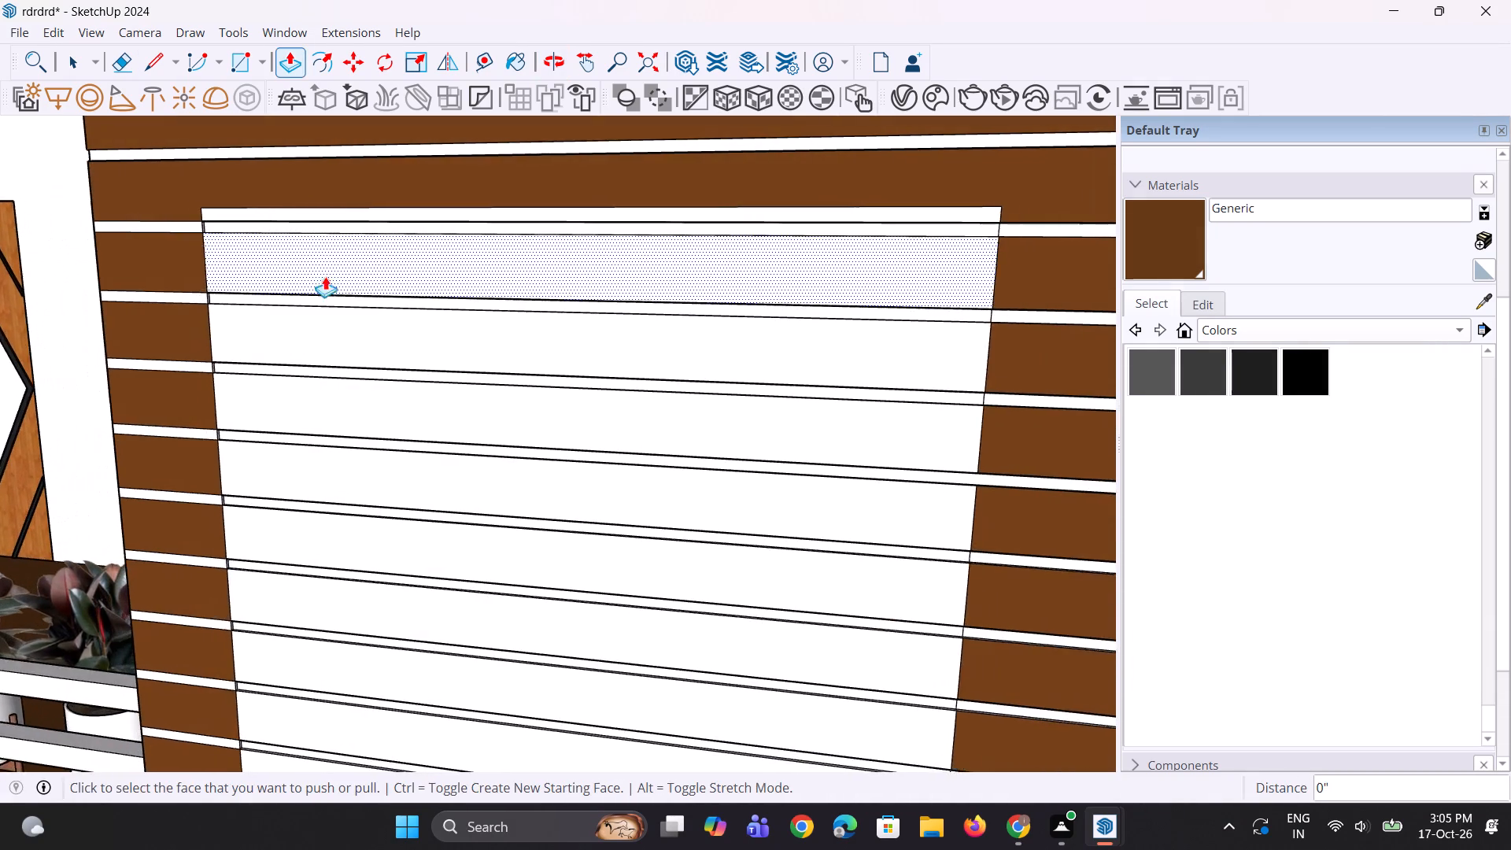
scroll(149, 276, up, 6)
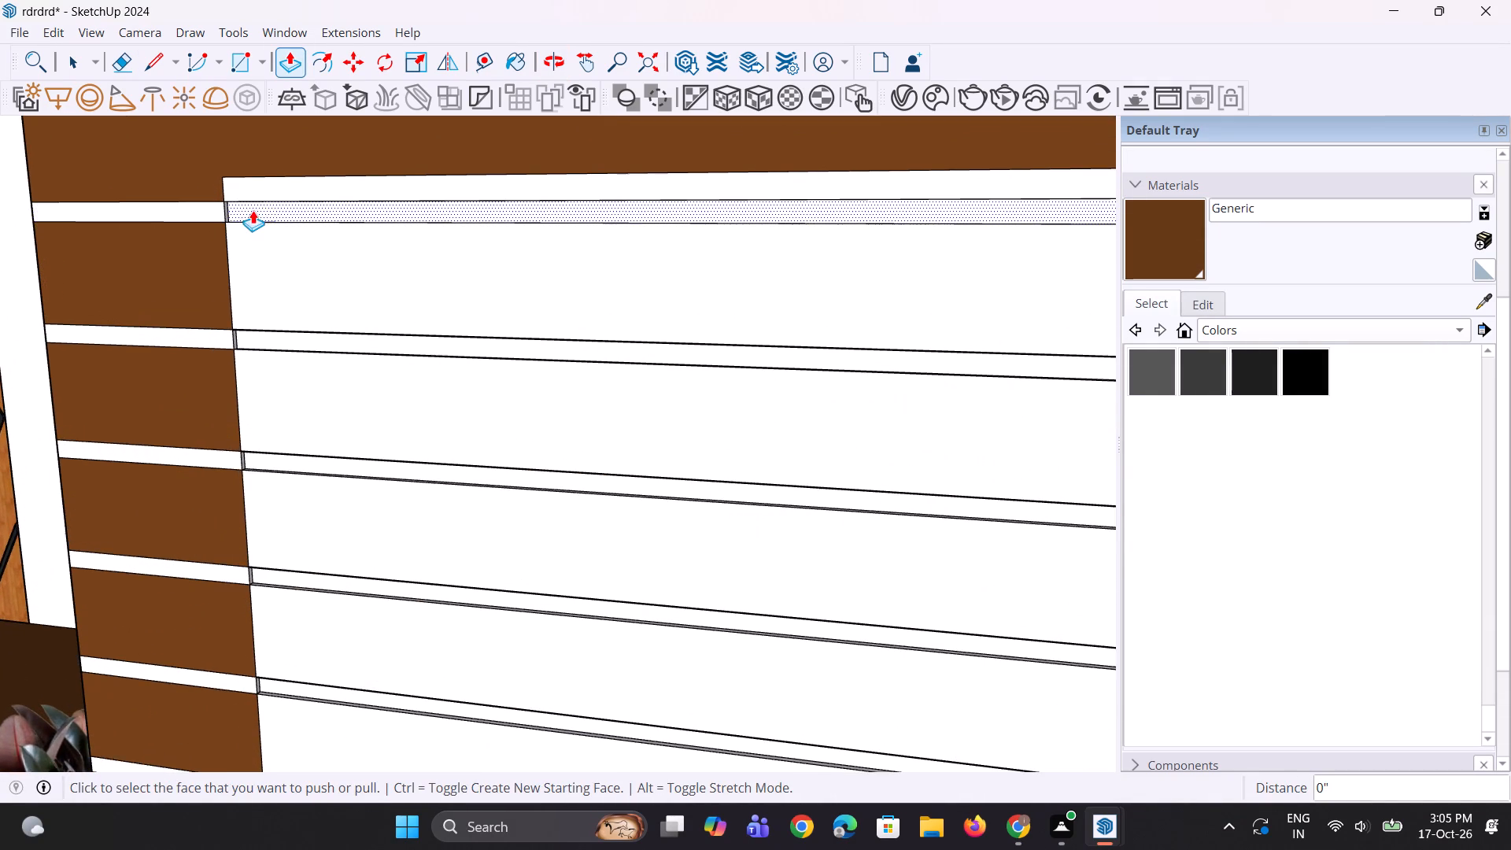
middle_drag(260, 210, 273, 210)
scroll(233, 220, up, 7)
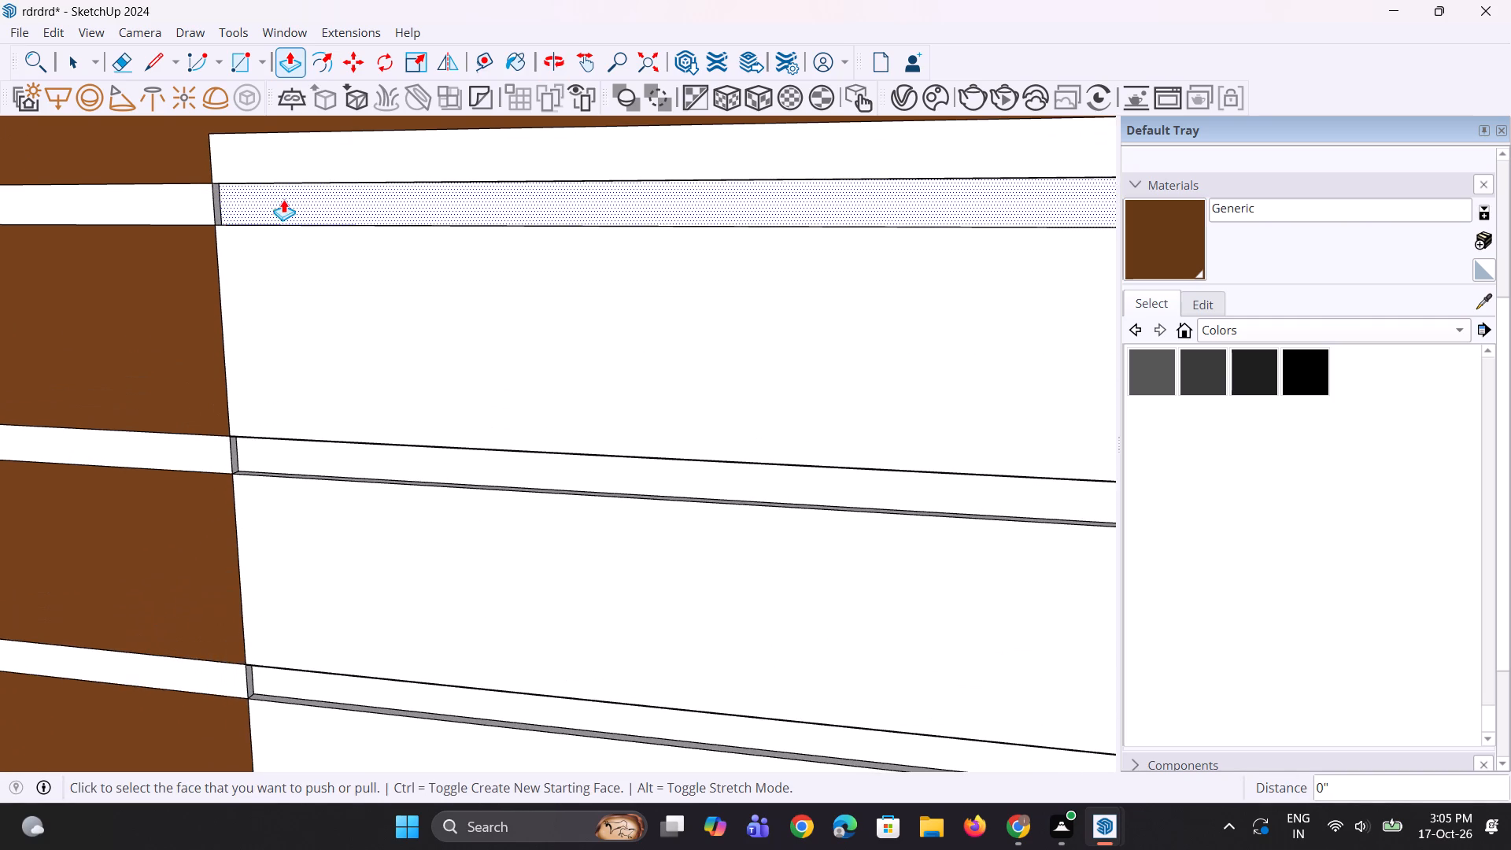
click(283, 199)
click(195, 211)
scroll(128, 298, down, 14)
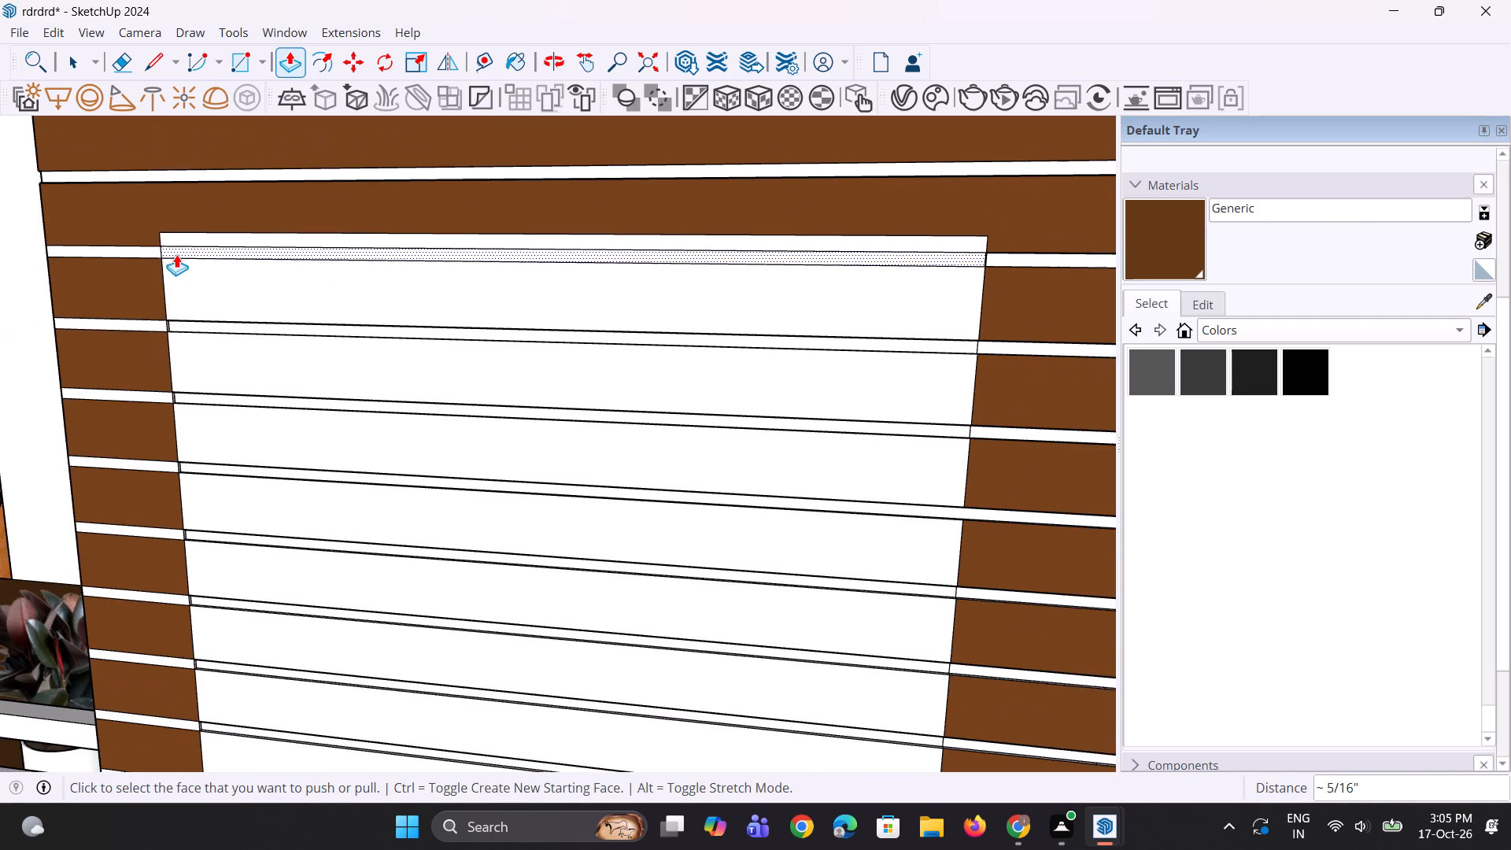
Push/Pull the second to fifth recessed strips of the white panel about 5/16", flush with the adjoining strips.
scroll(368, 346, up, 2)
double_click(380, 323)
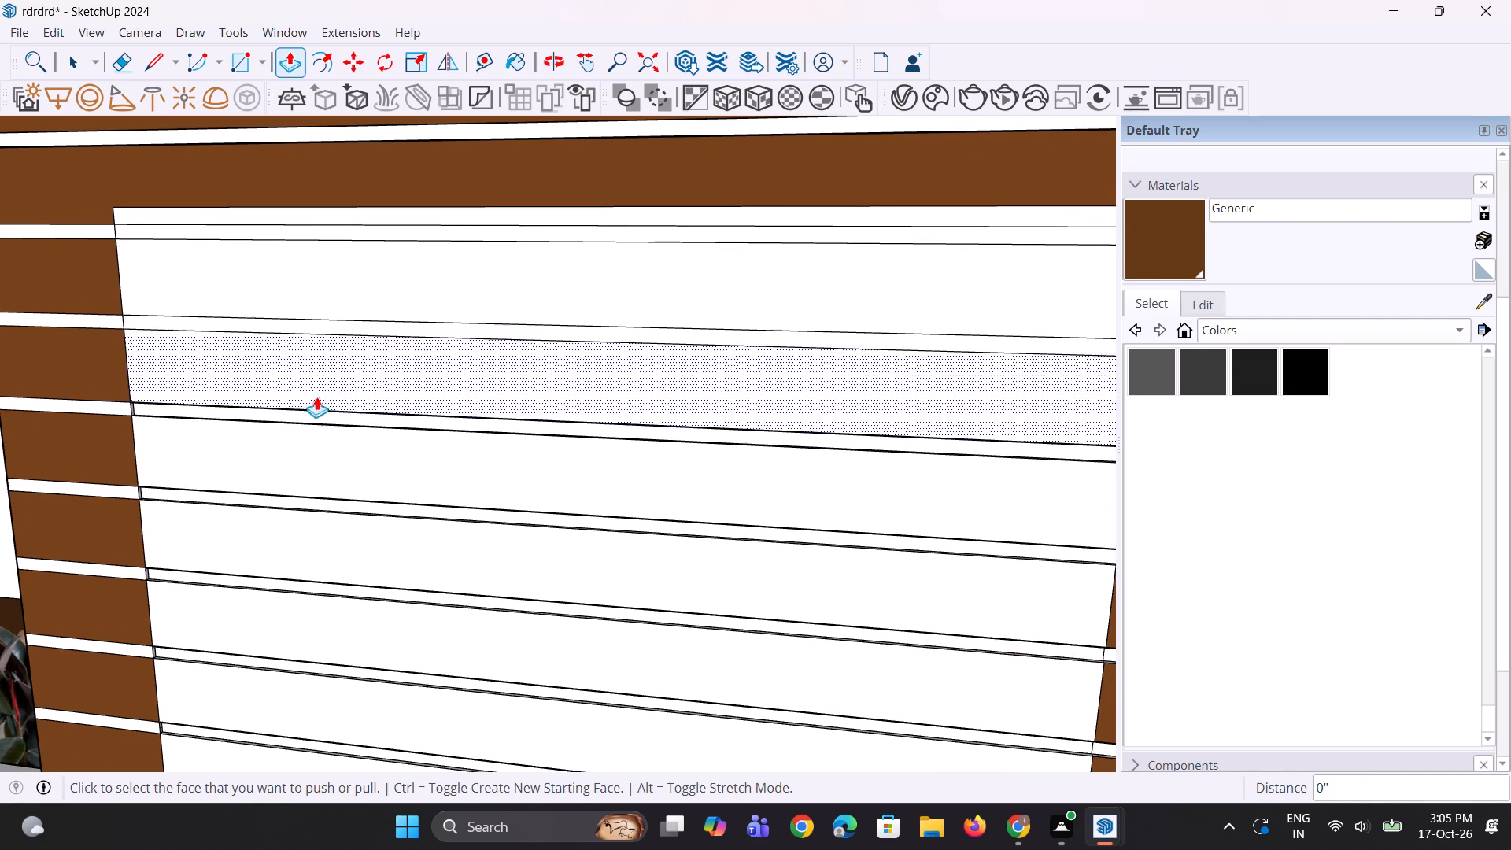
double_click(297, 421)
double_click(253, 502)
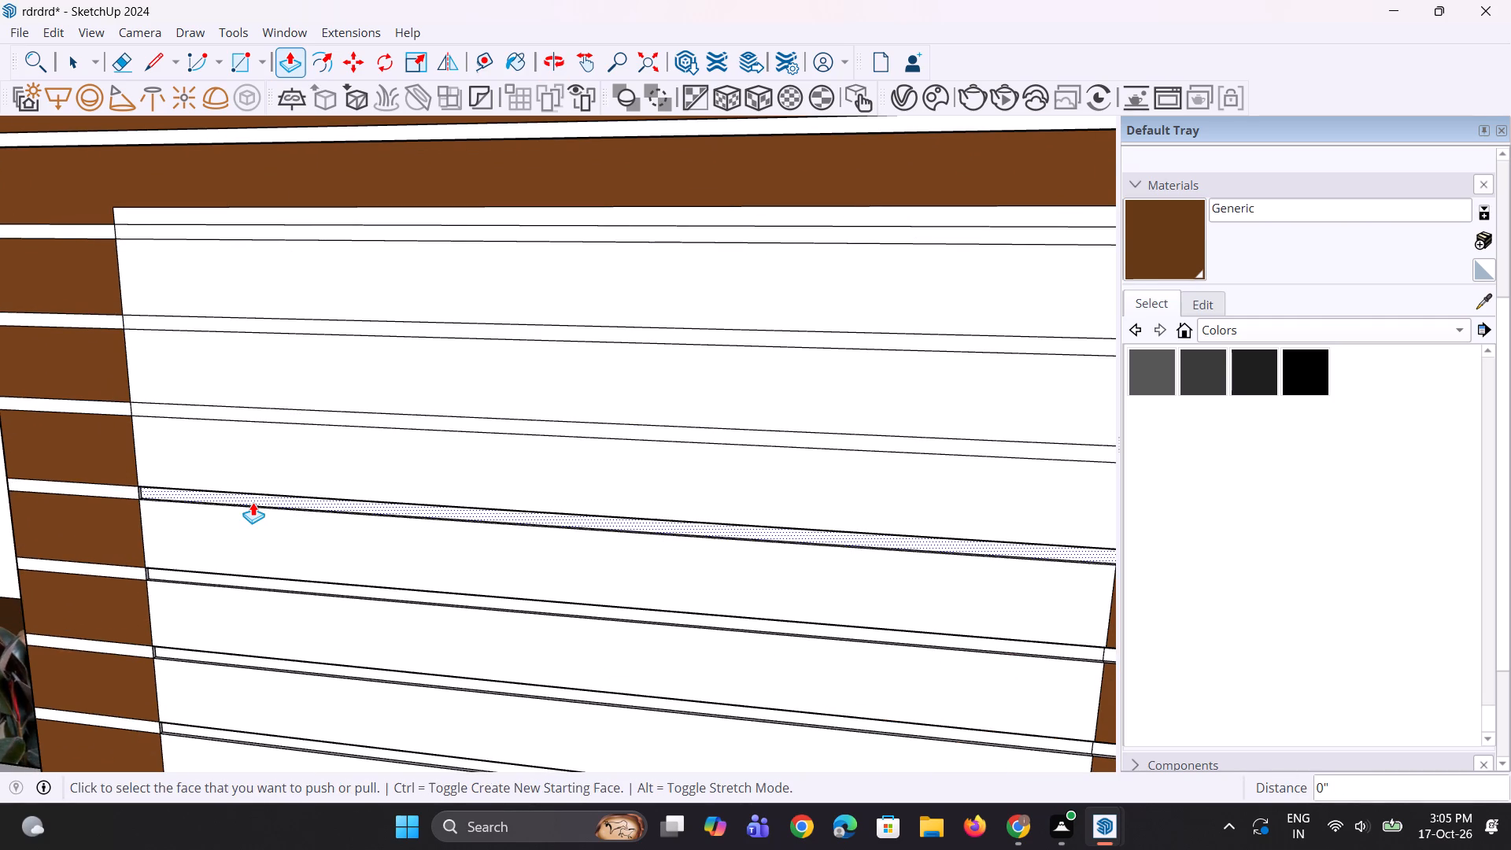
scroll(206, 344, down, 5)
scroll(250, 492, up, 3)
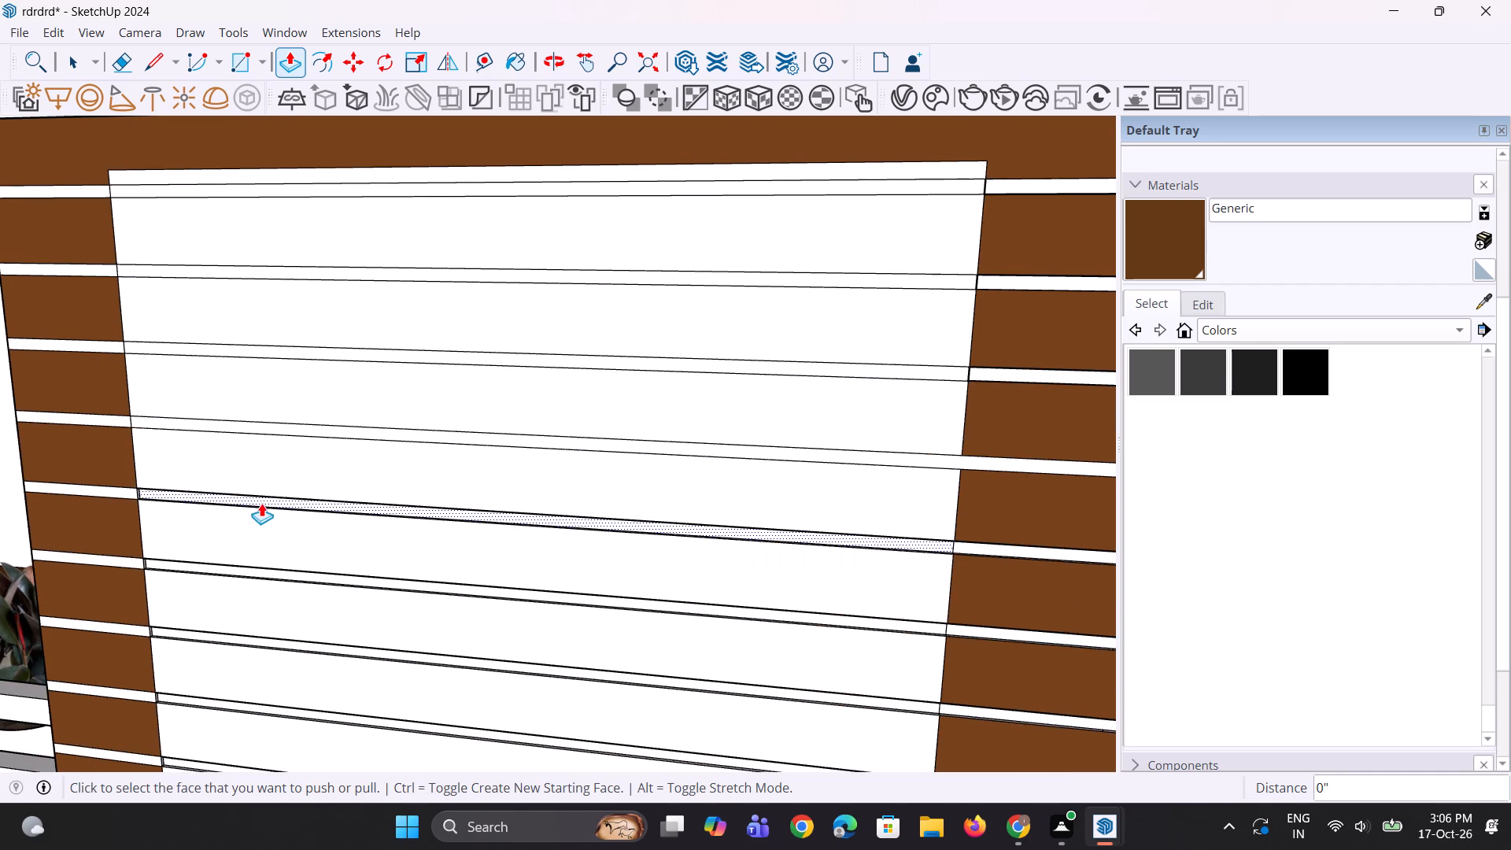
double_click(261, 503)
Erase both edge lines of the second flattened strip from the top of the white panel.
key(e)
click(354, 282)
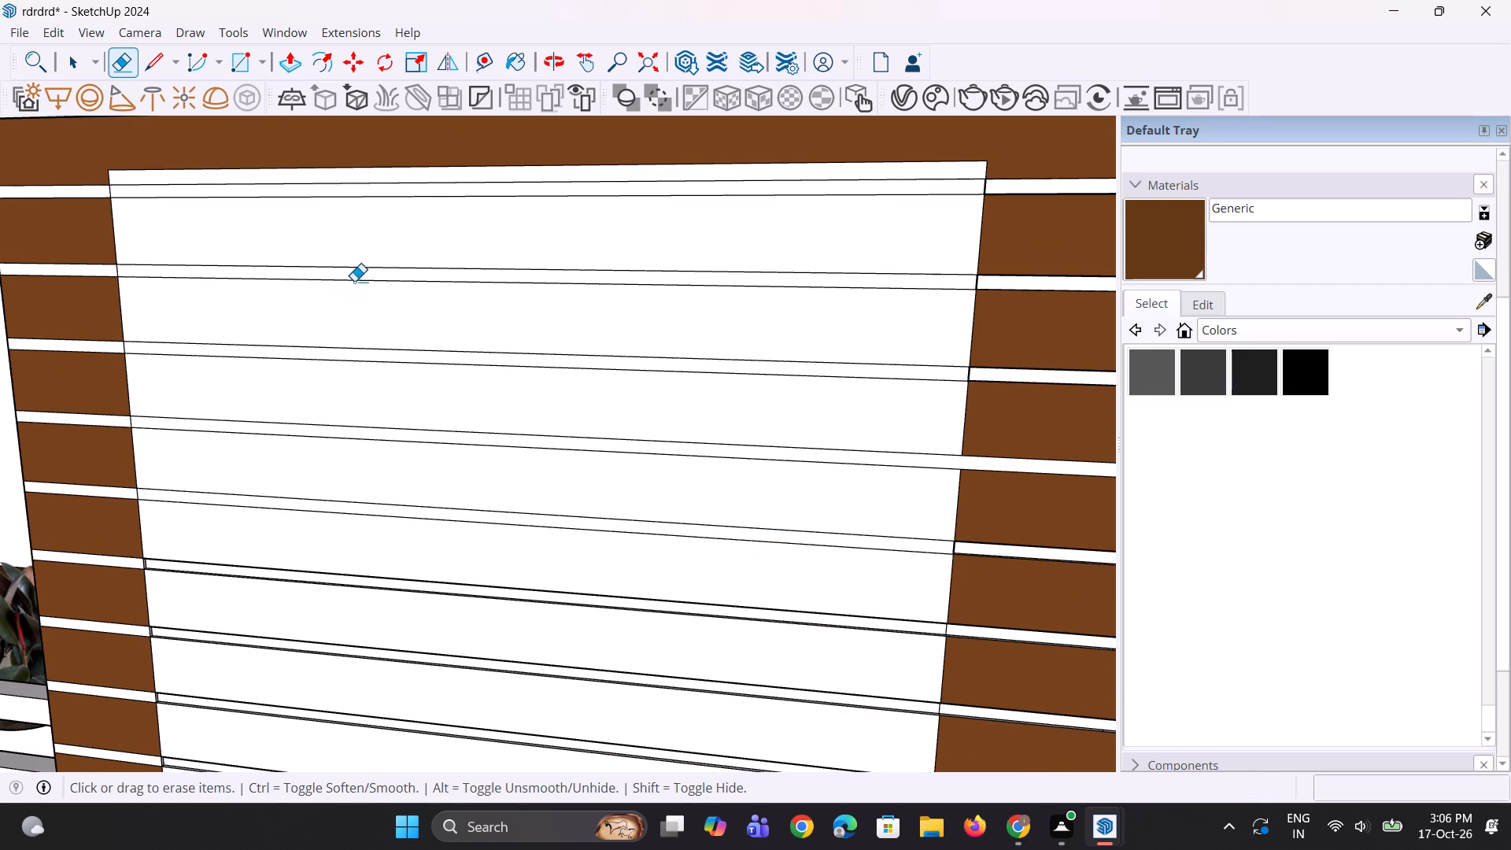
click(364, 268)
Push/Pull the next four recessed strips down the white panel about 5/16", flush with its surface.
scroll(260, 268, down, 7)
scroll(301, 498, up, 7)
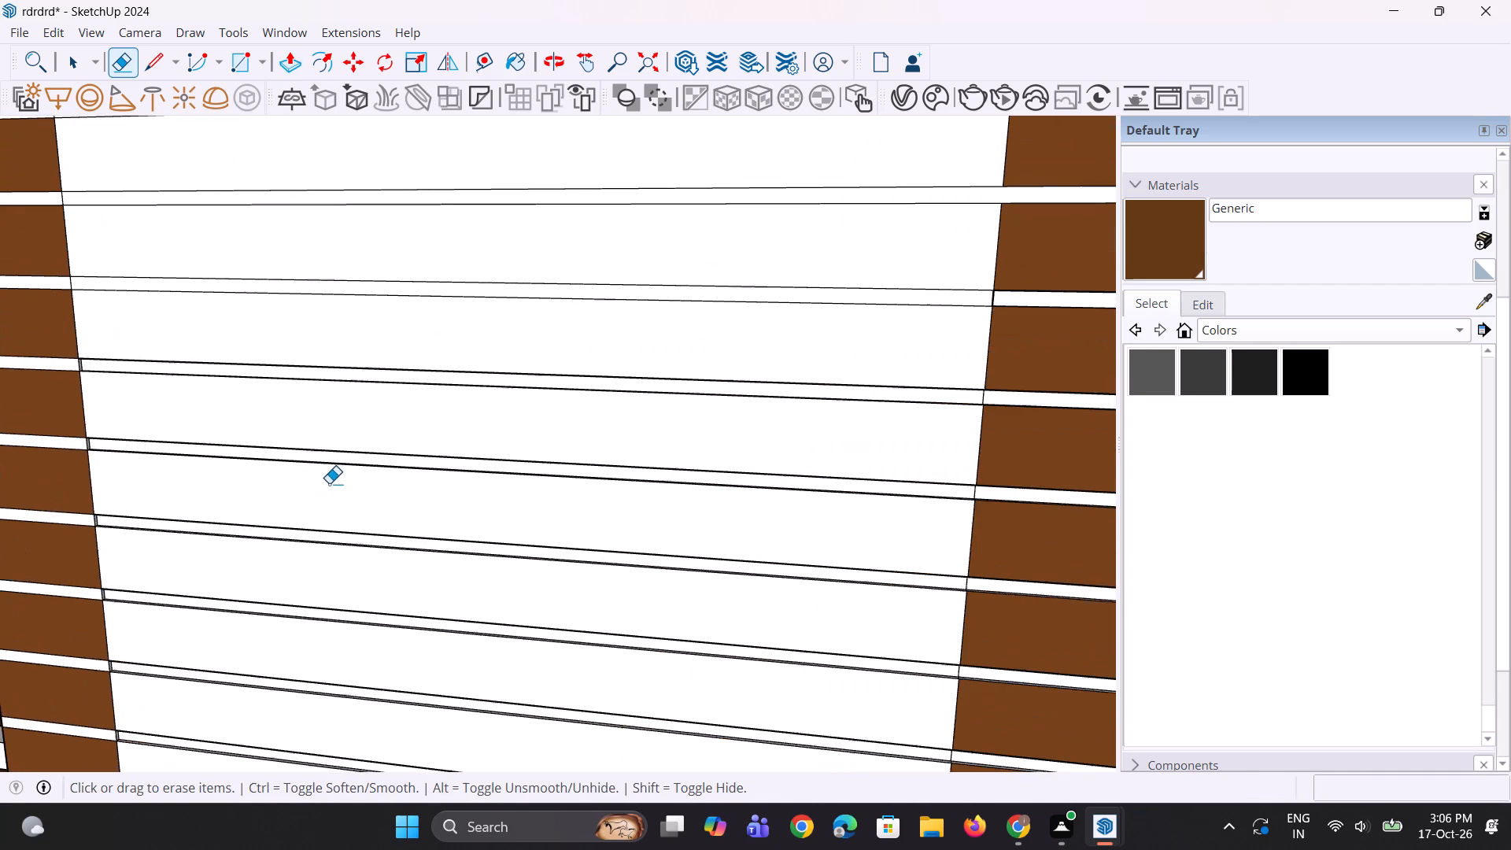
key(p)
scroll(353, 429, up, 1)
double_click(382, 369)
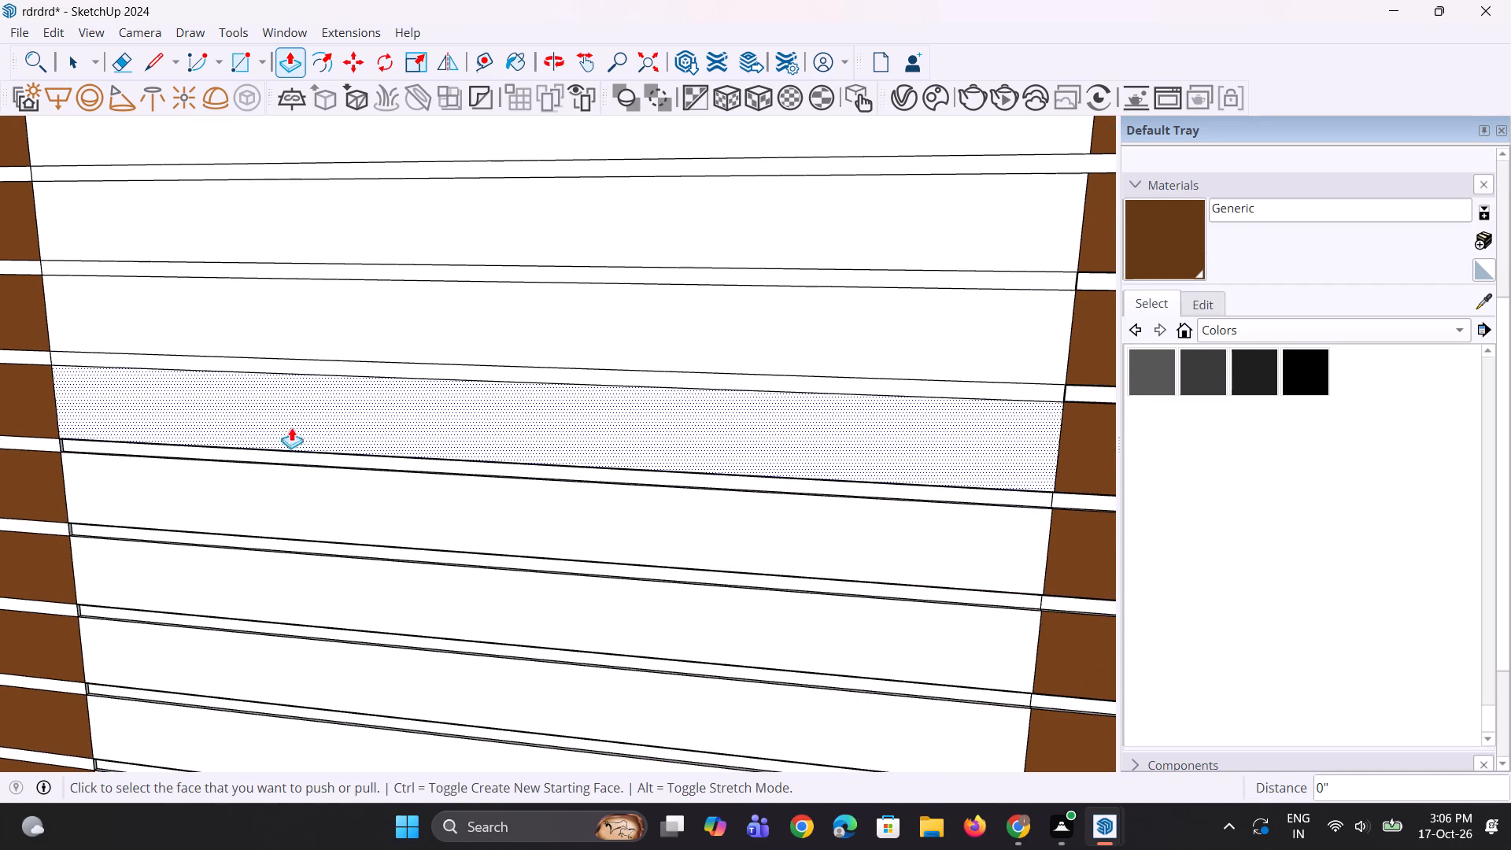
double_click(279, 453)
scroll(208, 389, down, 4)
scroll(220, 506, up, 3)
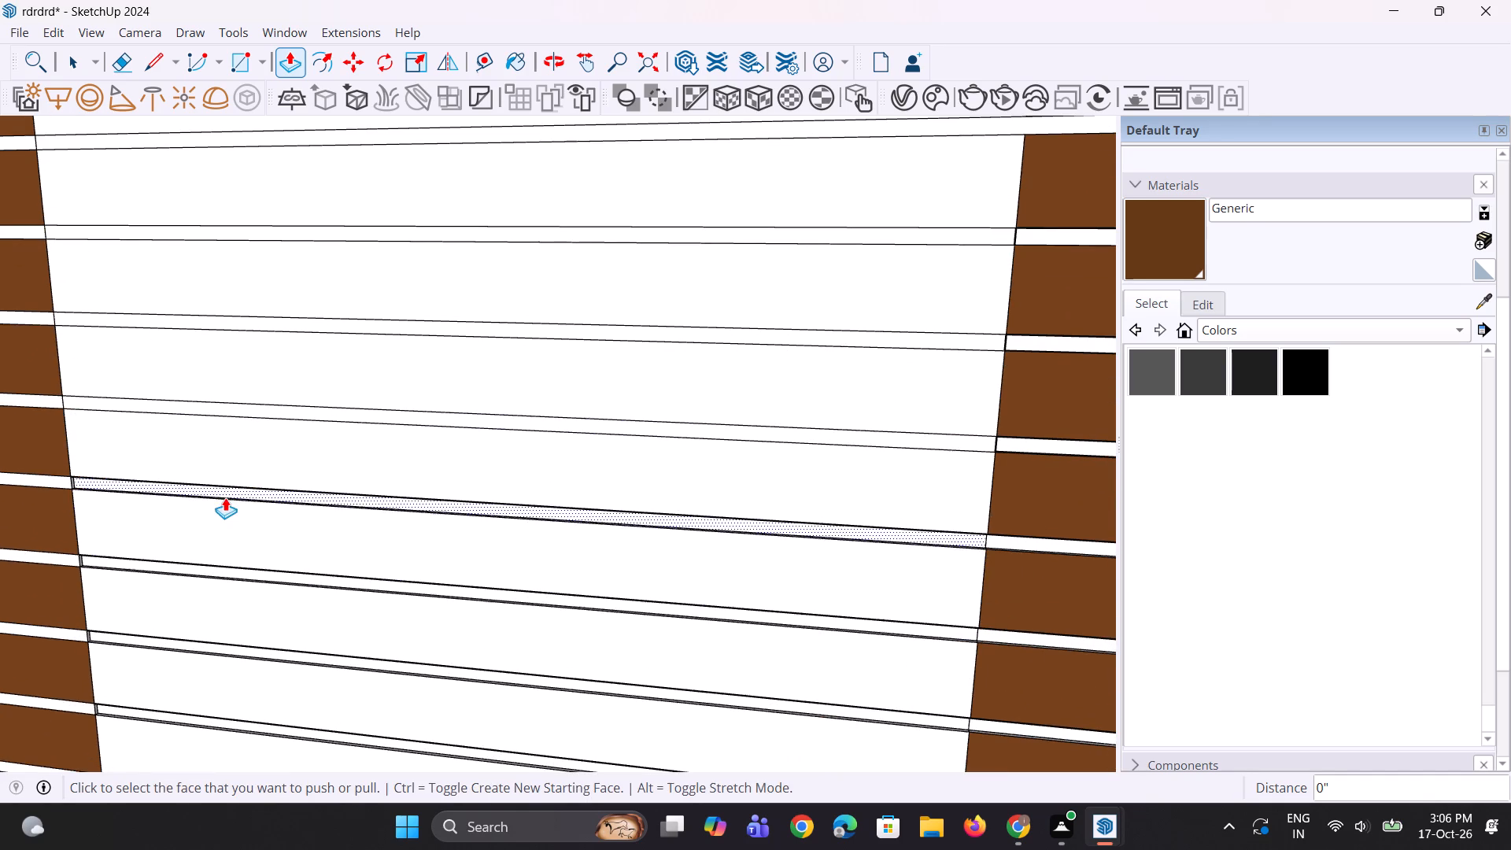
double_click(225, 497)
double_click(200, 571)
Push/Pull the four lowest recessed strips of the white panel about 5/16", flush with its surface.
scroll(196, 445, down, 2)
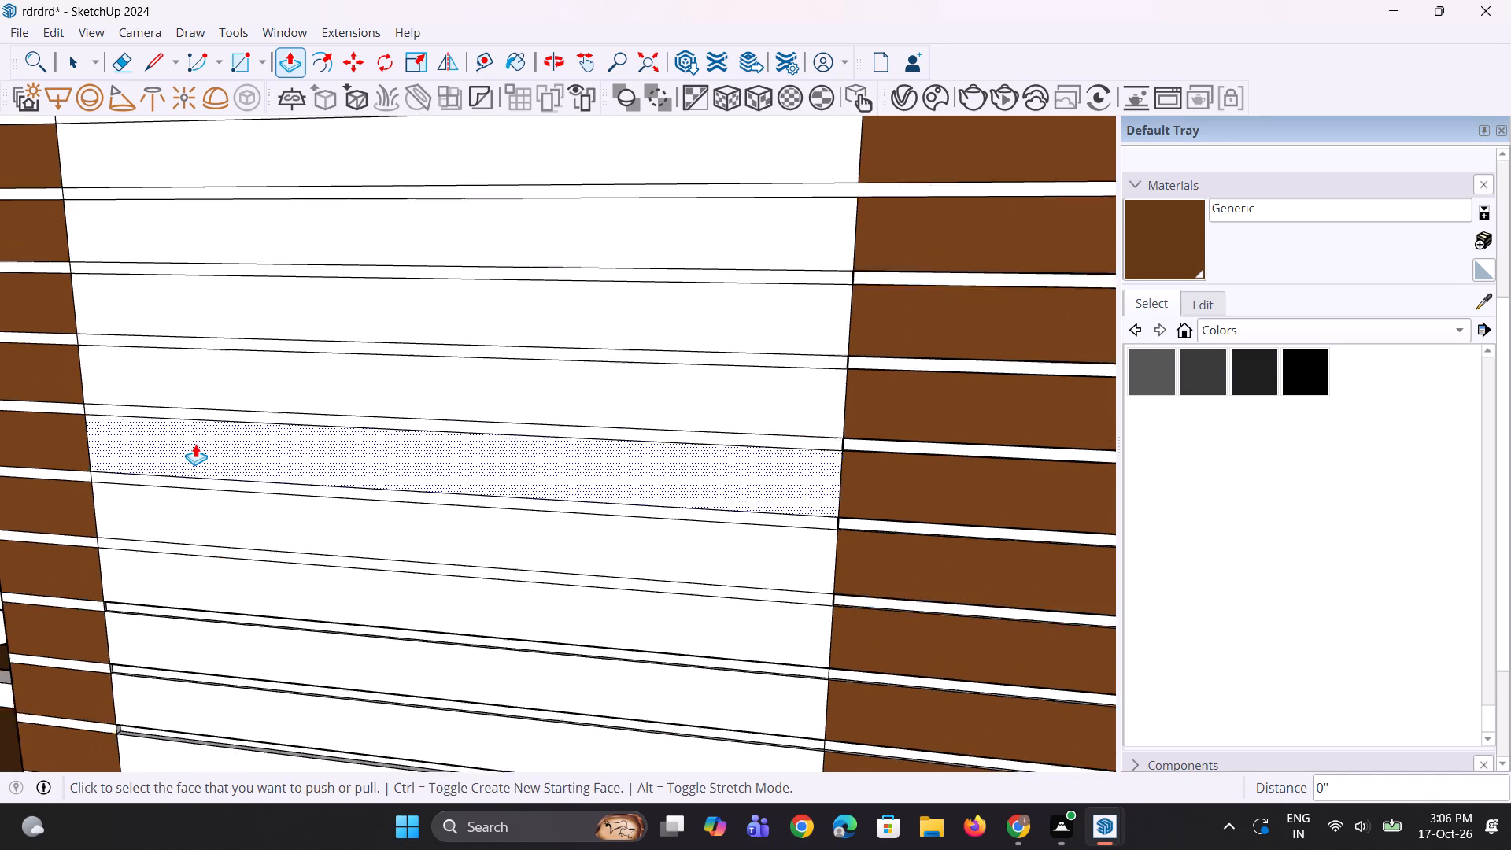
scroll(195, 444, down, 9)
scroll(222, 601, up, 5)
scroll(219, 511, up, 3)
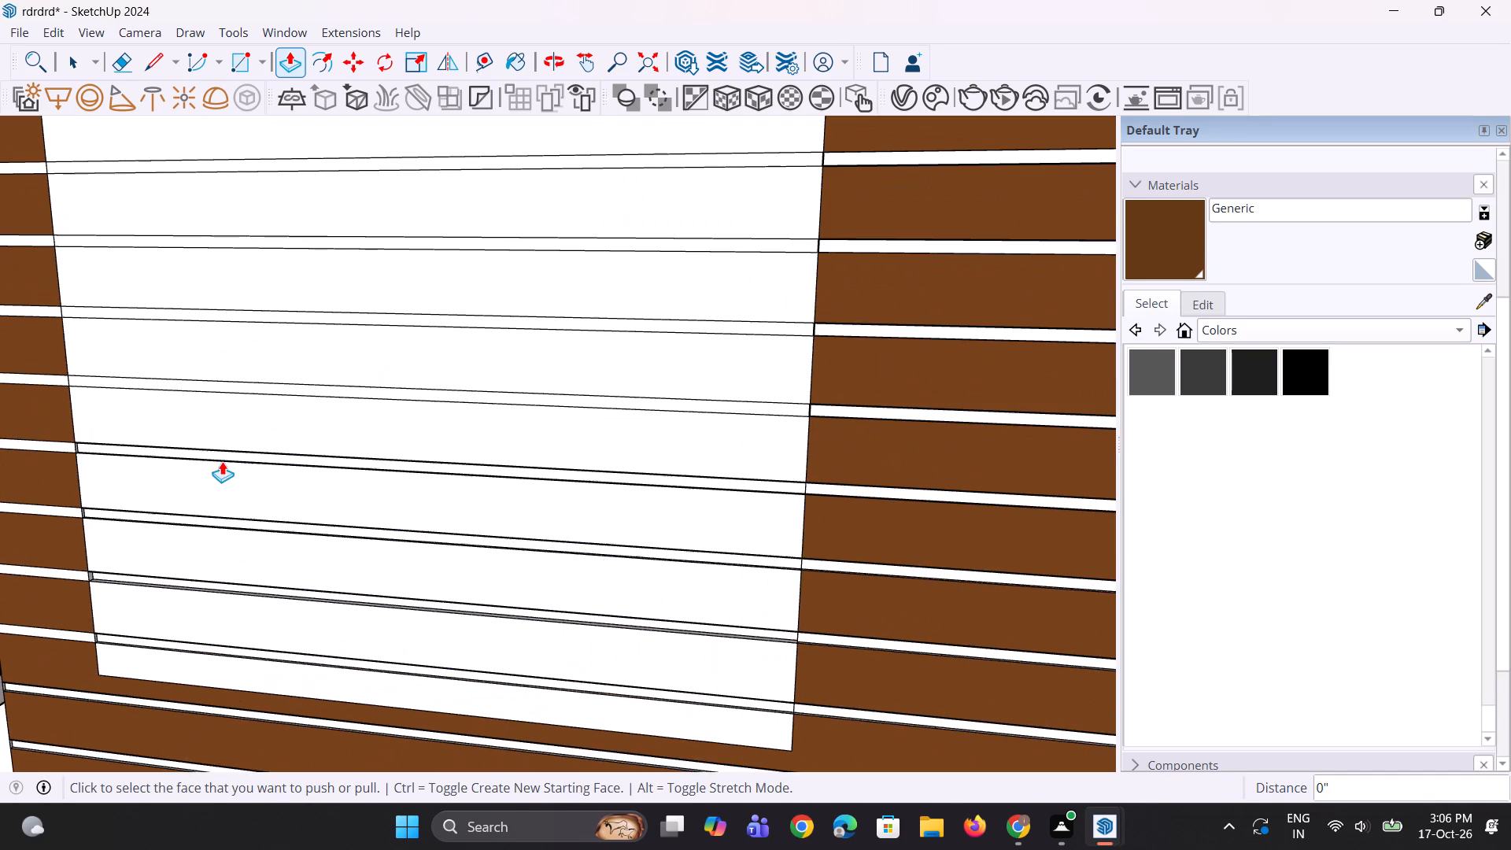
double_click(227, 457)
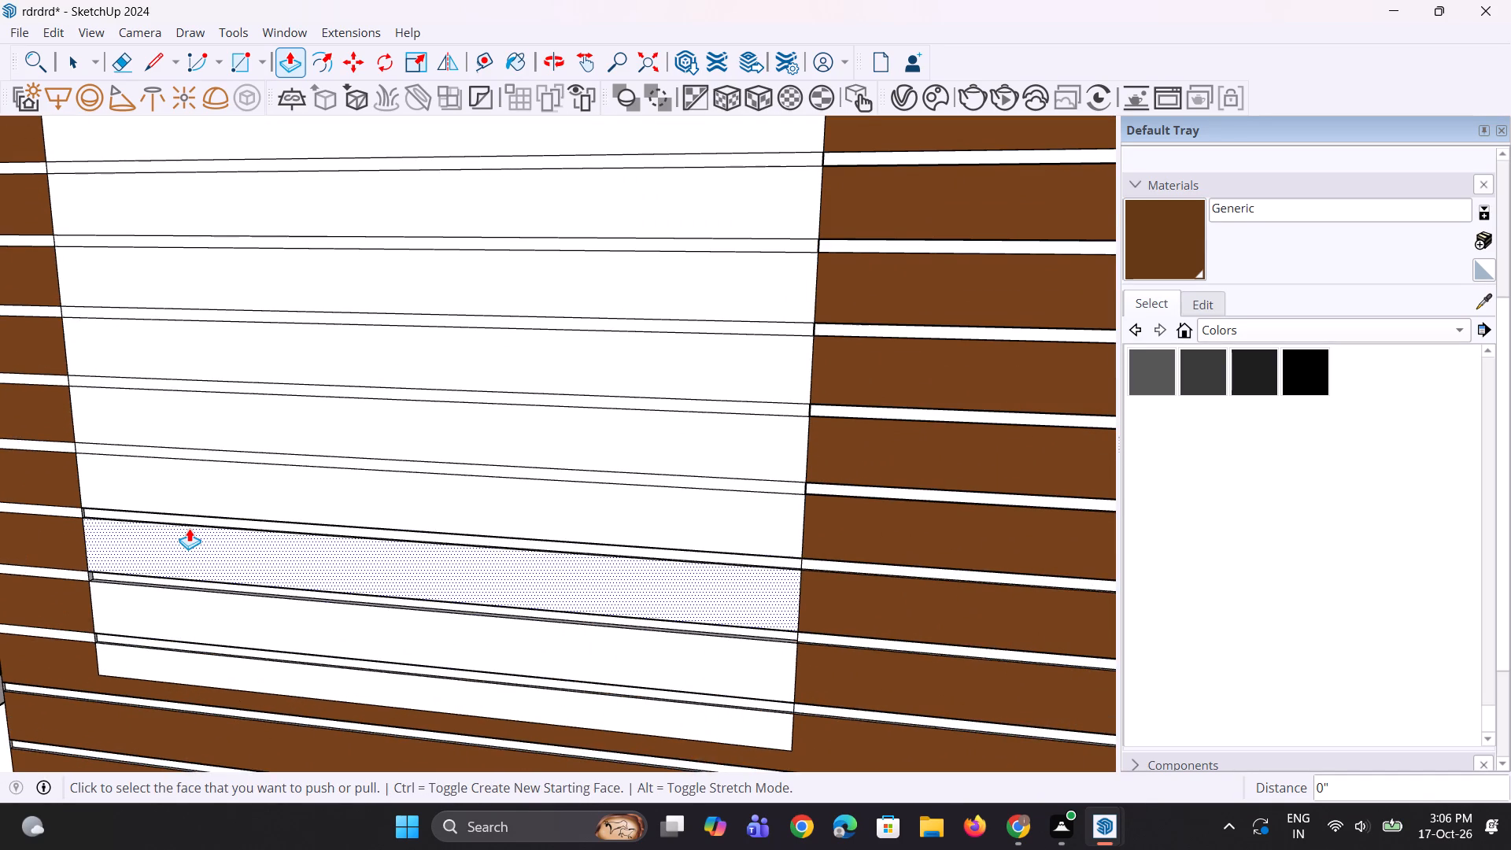
double_click(191, 524)
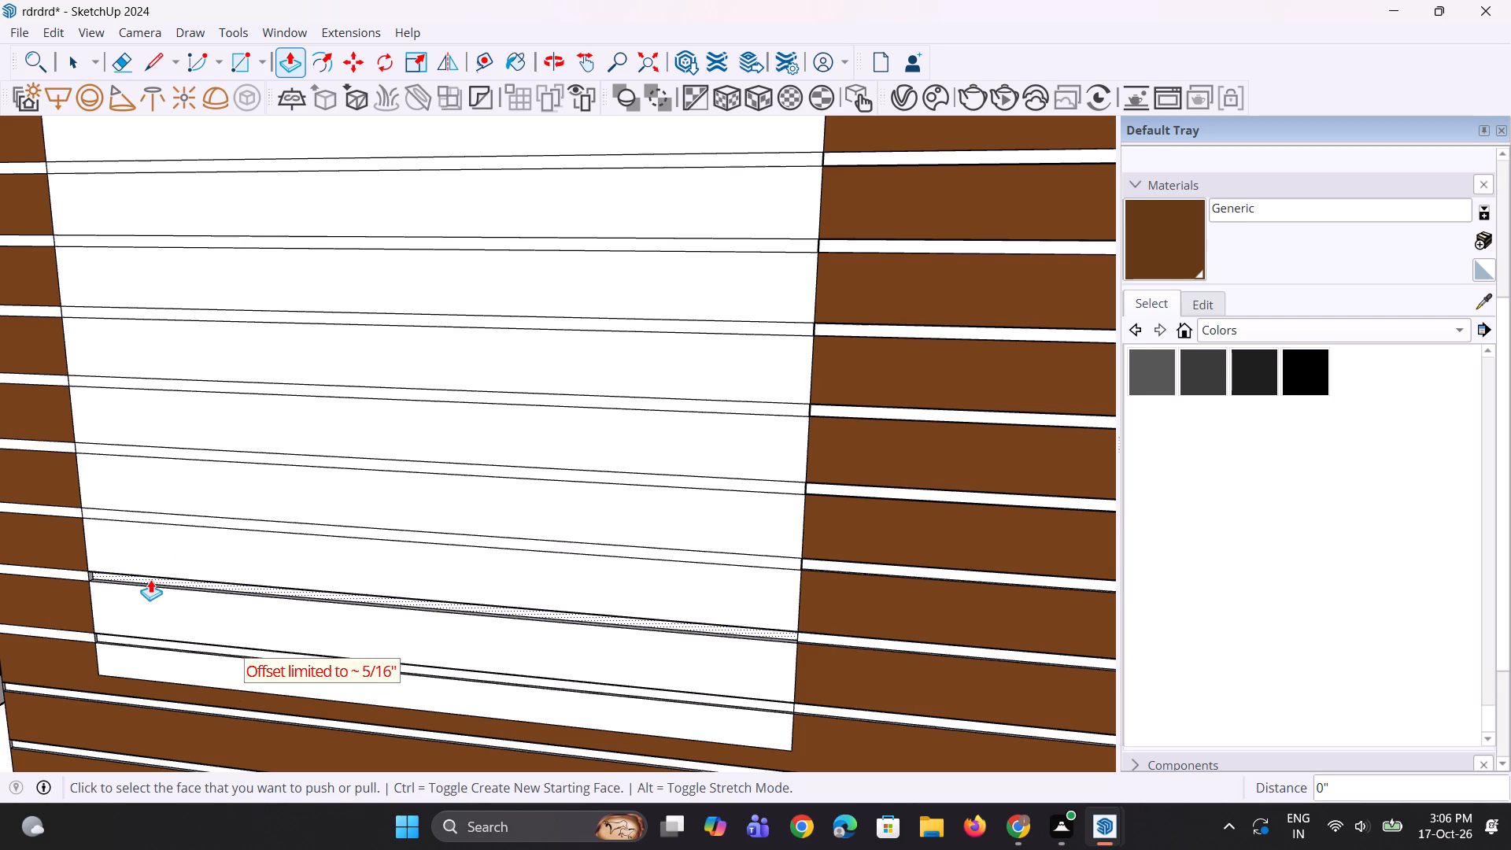
double_click(150, 579)
double_click(139, 582)
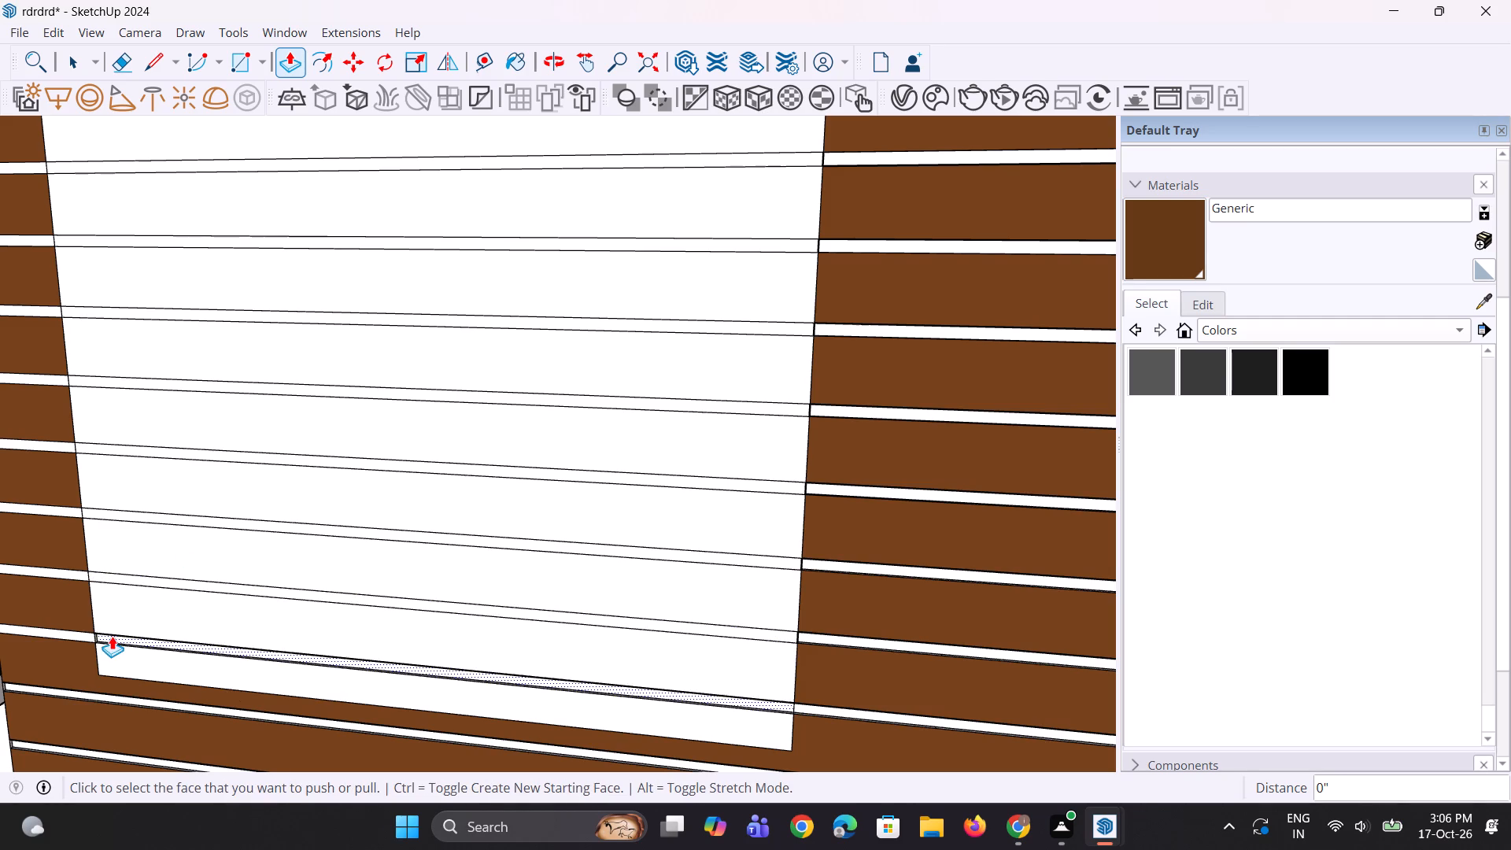
double_click(112, 636)
Erase the edge lines of the two lowest flattened strips on the white panel.
middle_drag(104, 616, 129, 614)
scroll(119, 617, up, 2)
key(e)
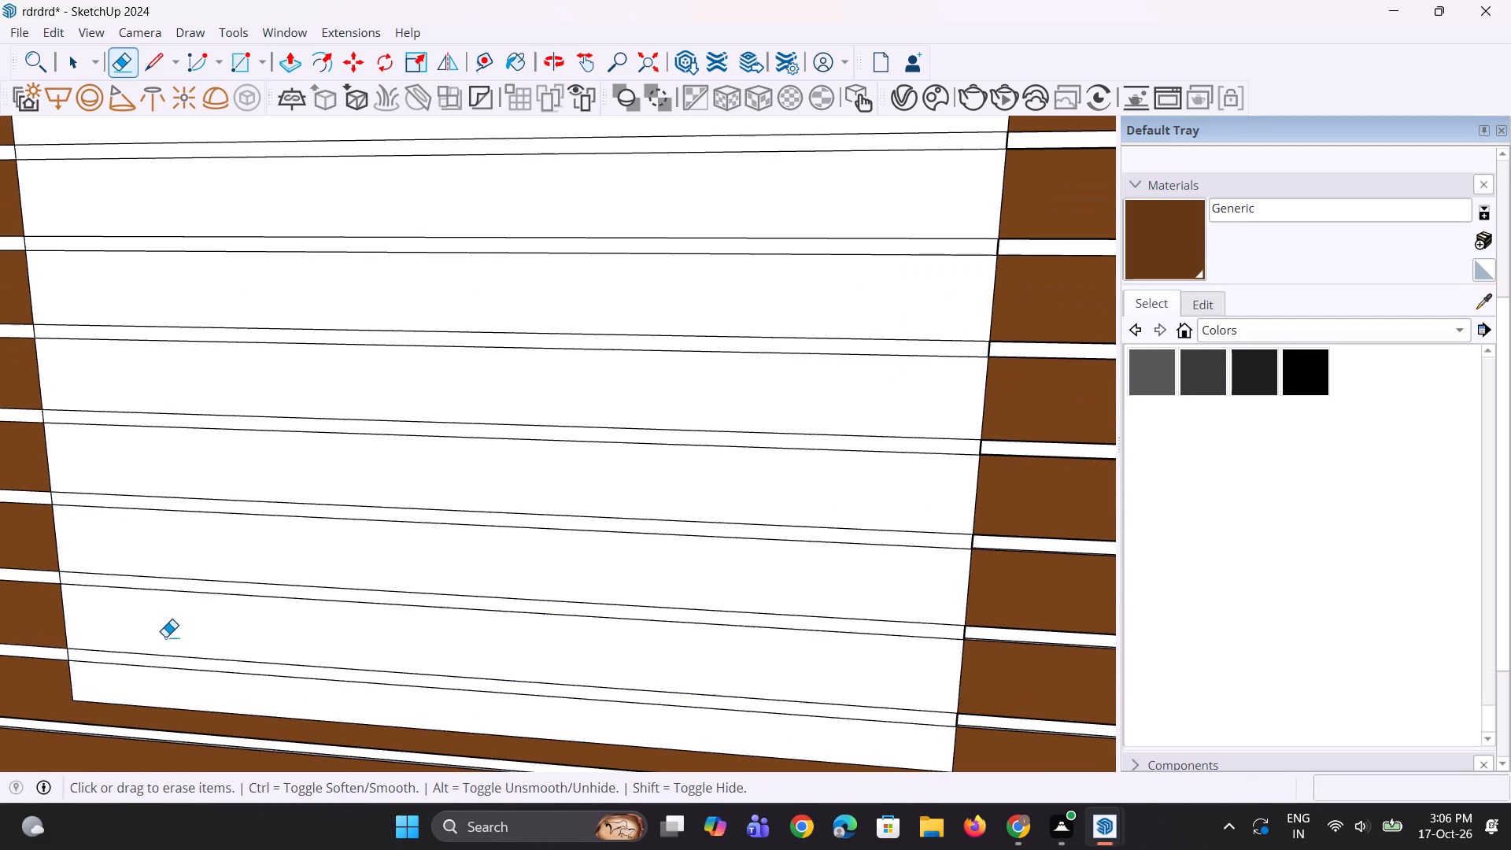
click(174, 654)
click(178, 668)
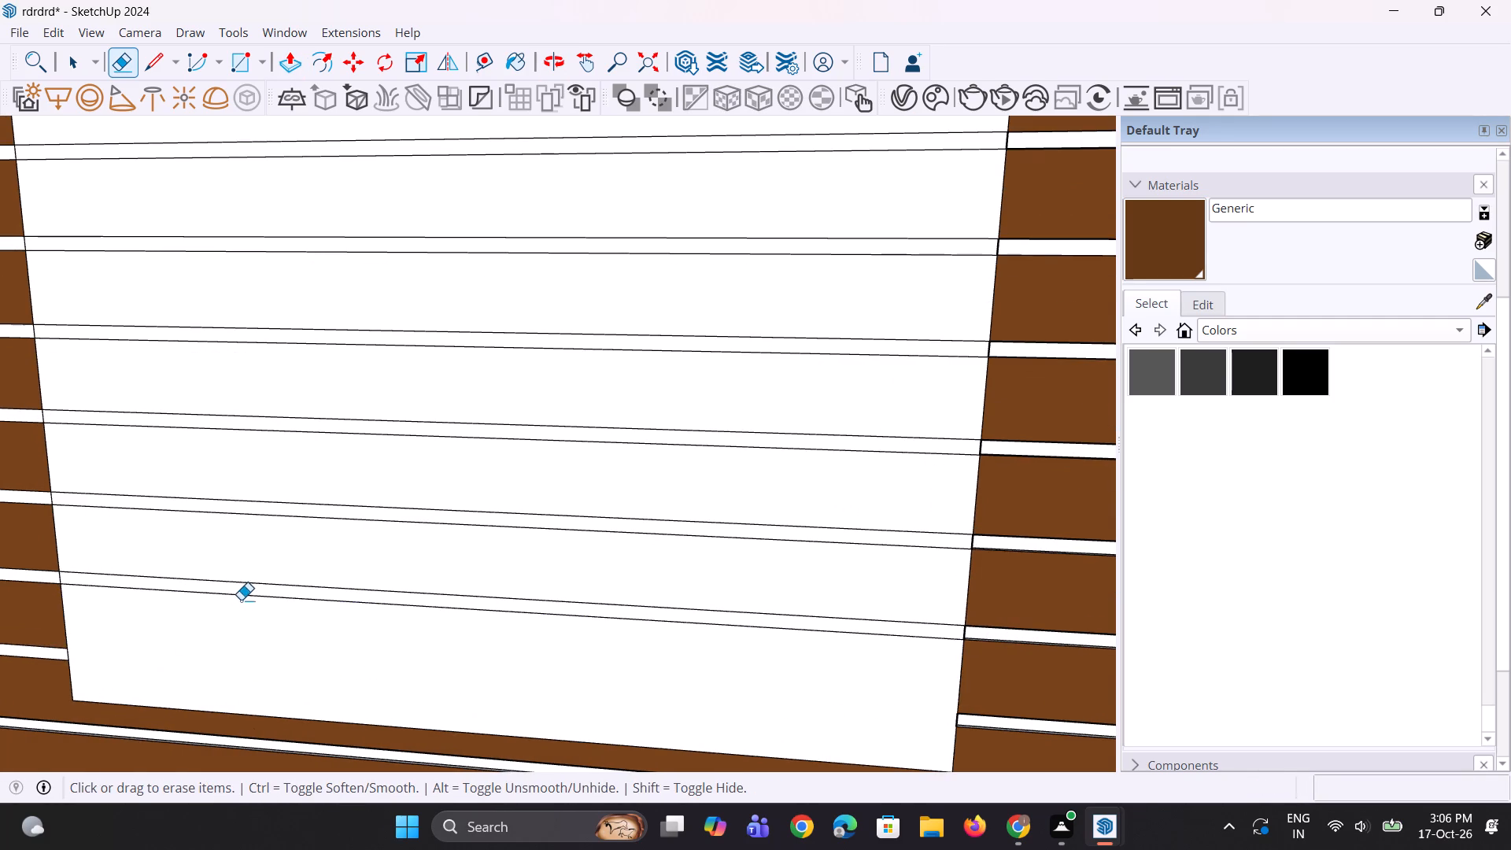
click(241, 599)
click(261, 583)
click(264, 592)
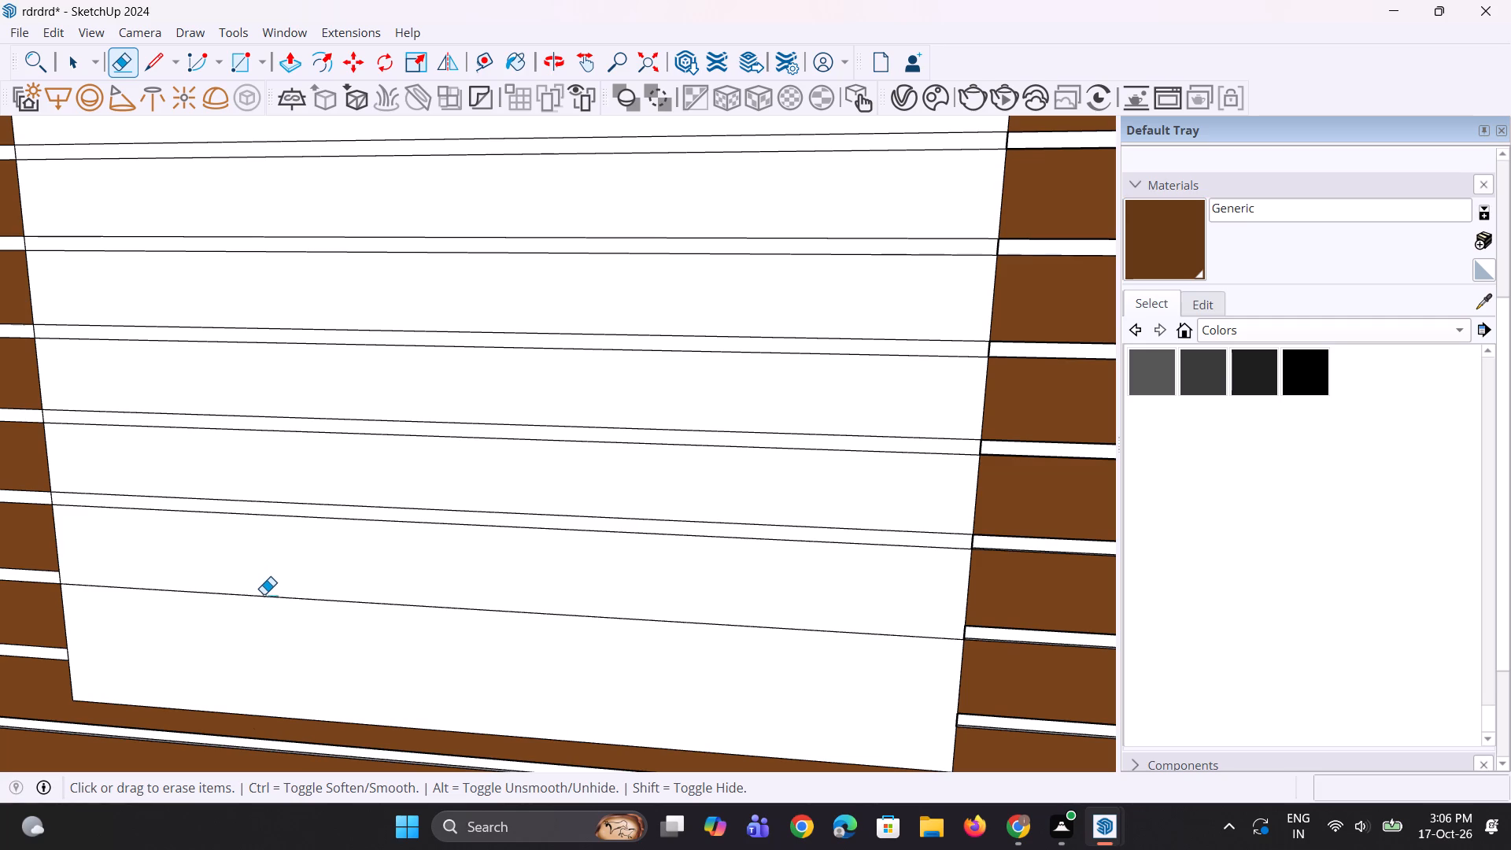
click(264, 597)
Erase the edge lines of the next four flattened strips, working up the white panel.
scroll(268, 597, down, 4)
scroll(279, 565, up, 5)
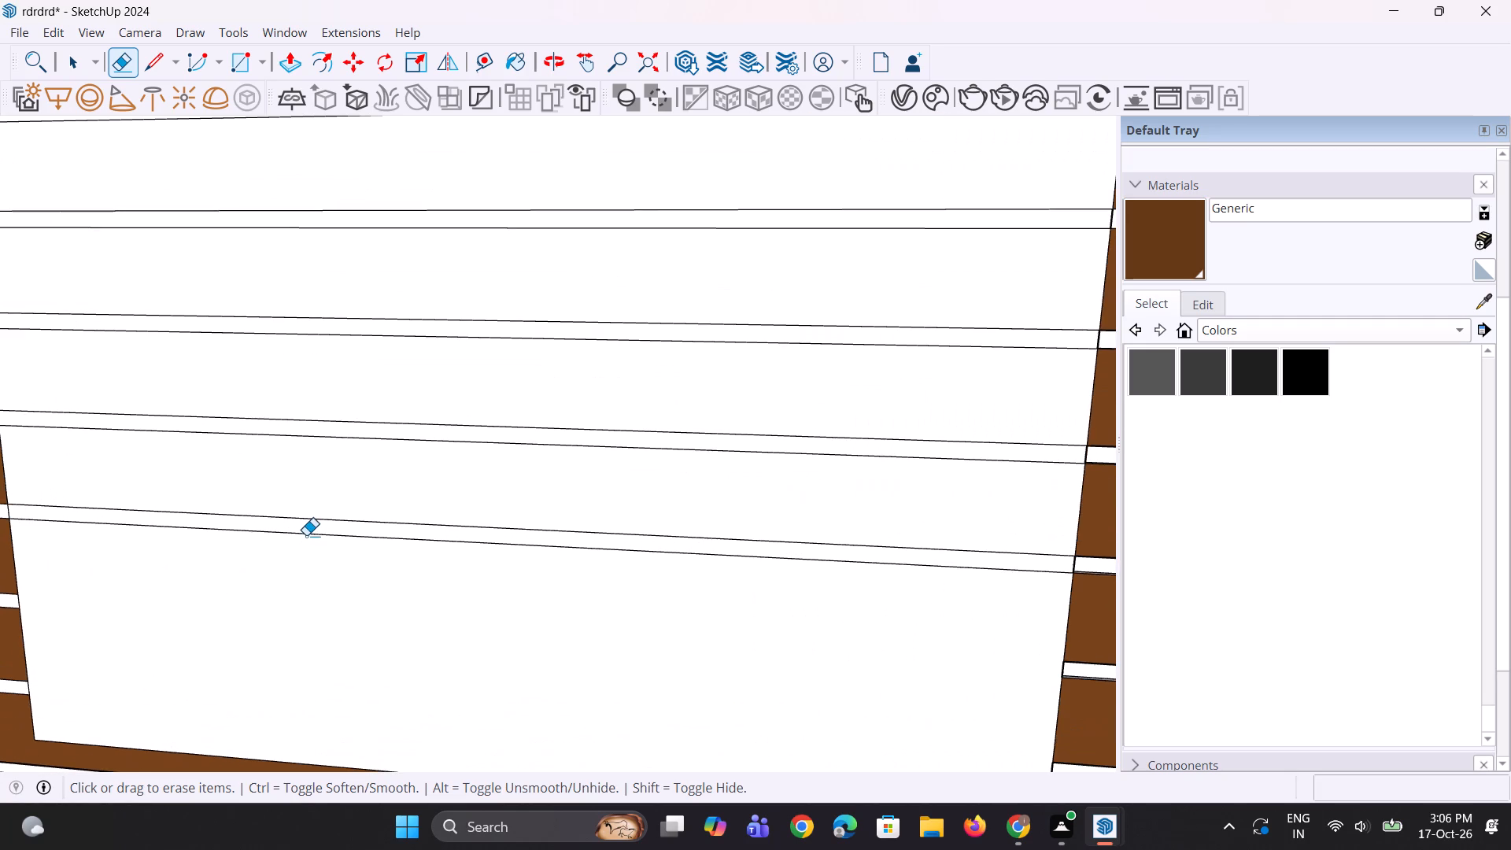
click(306, 535)
click(316, 523)
click(317, 521)
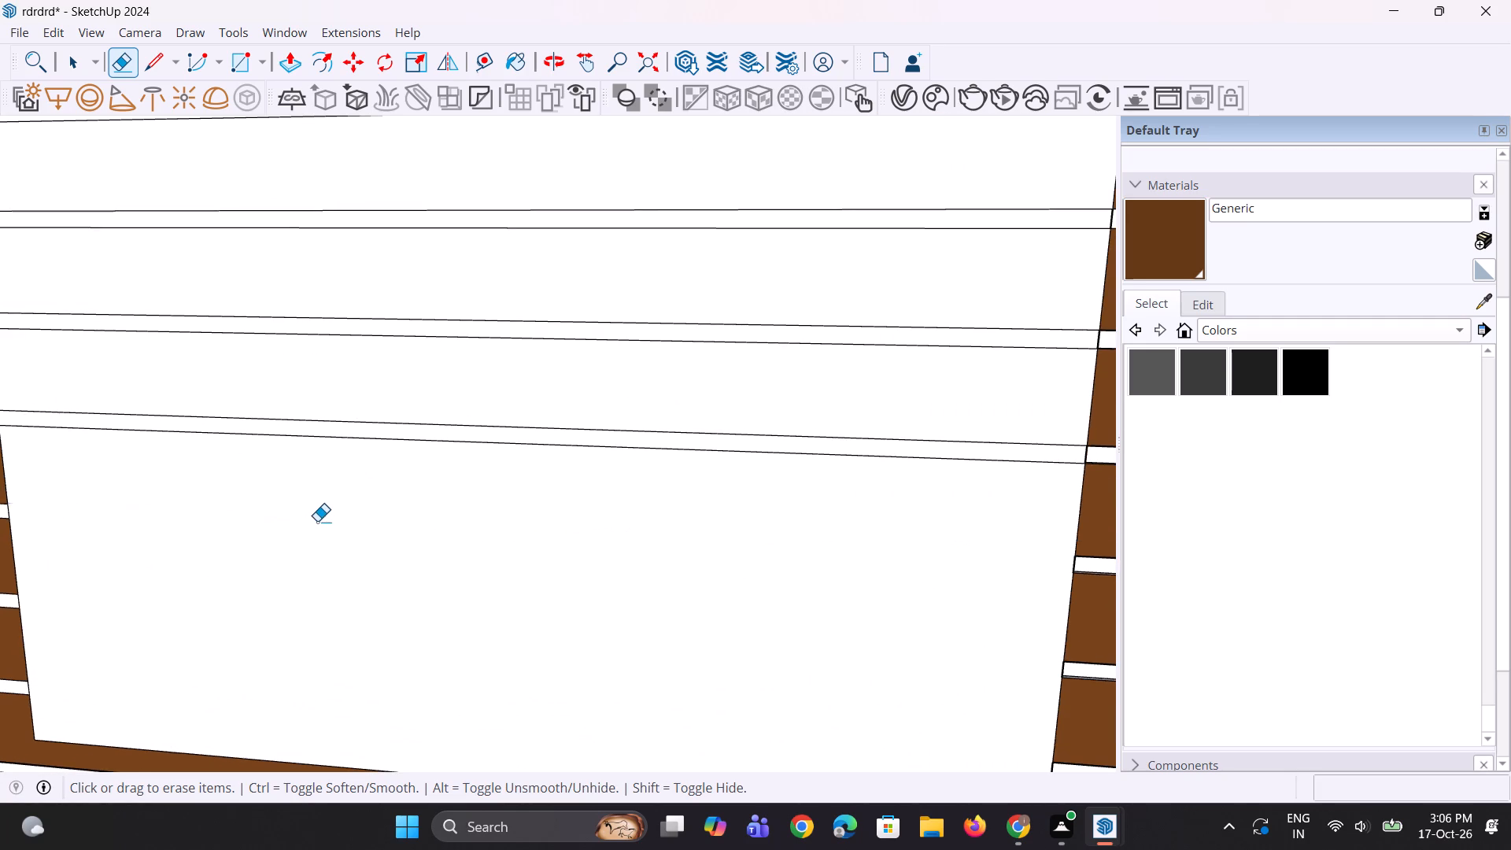
click(386, 438)
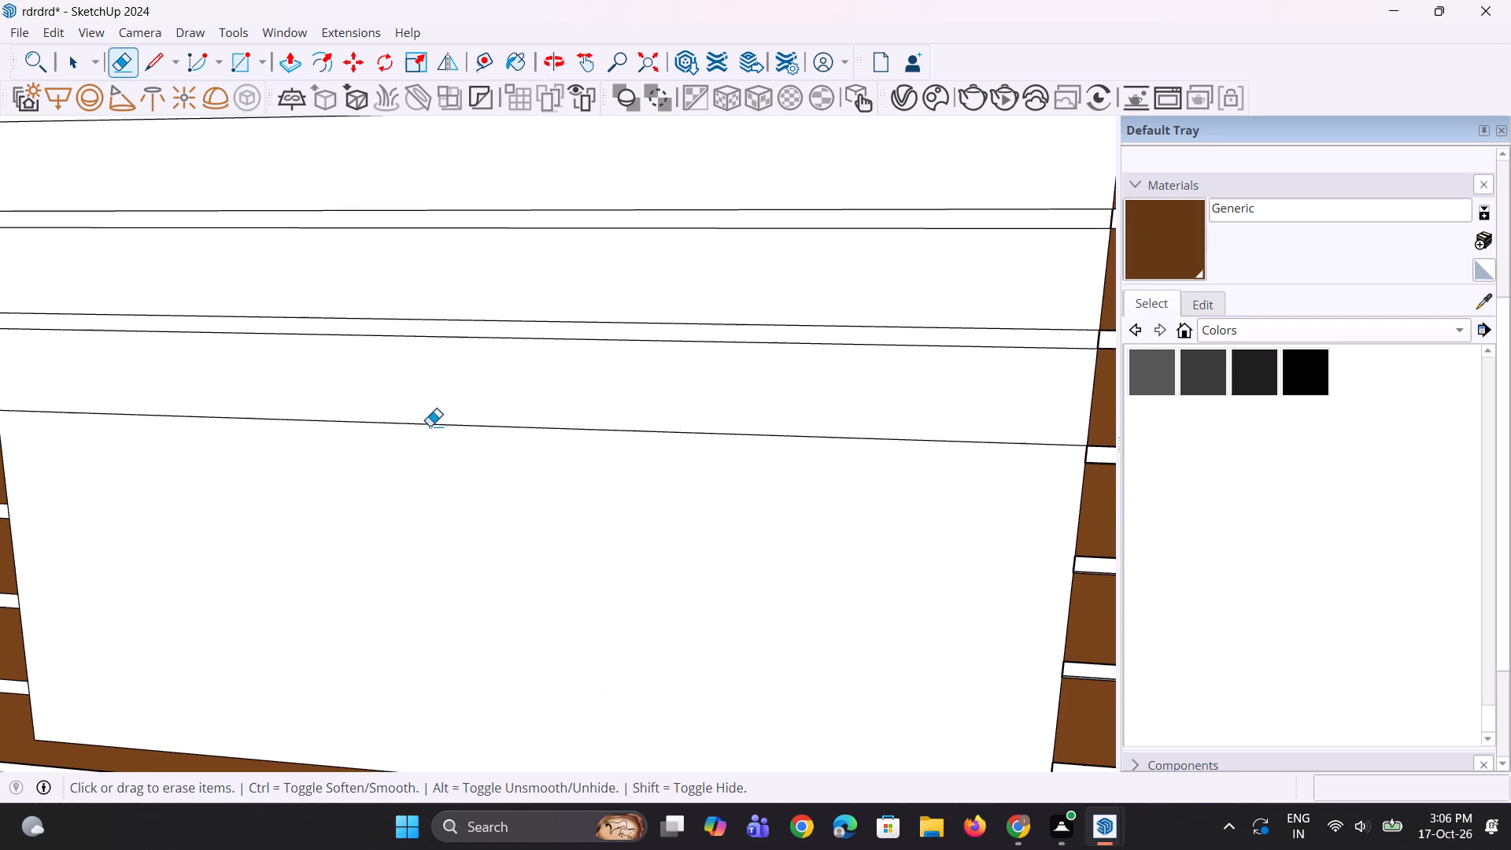
click(430, 425)
scroll(428, 541, down, 7)
scroll(223, 451, up, 6)
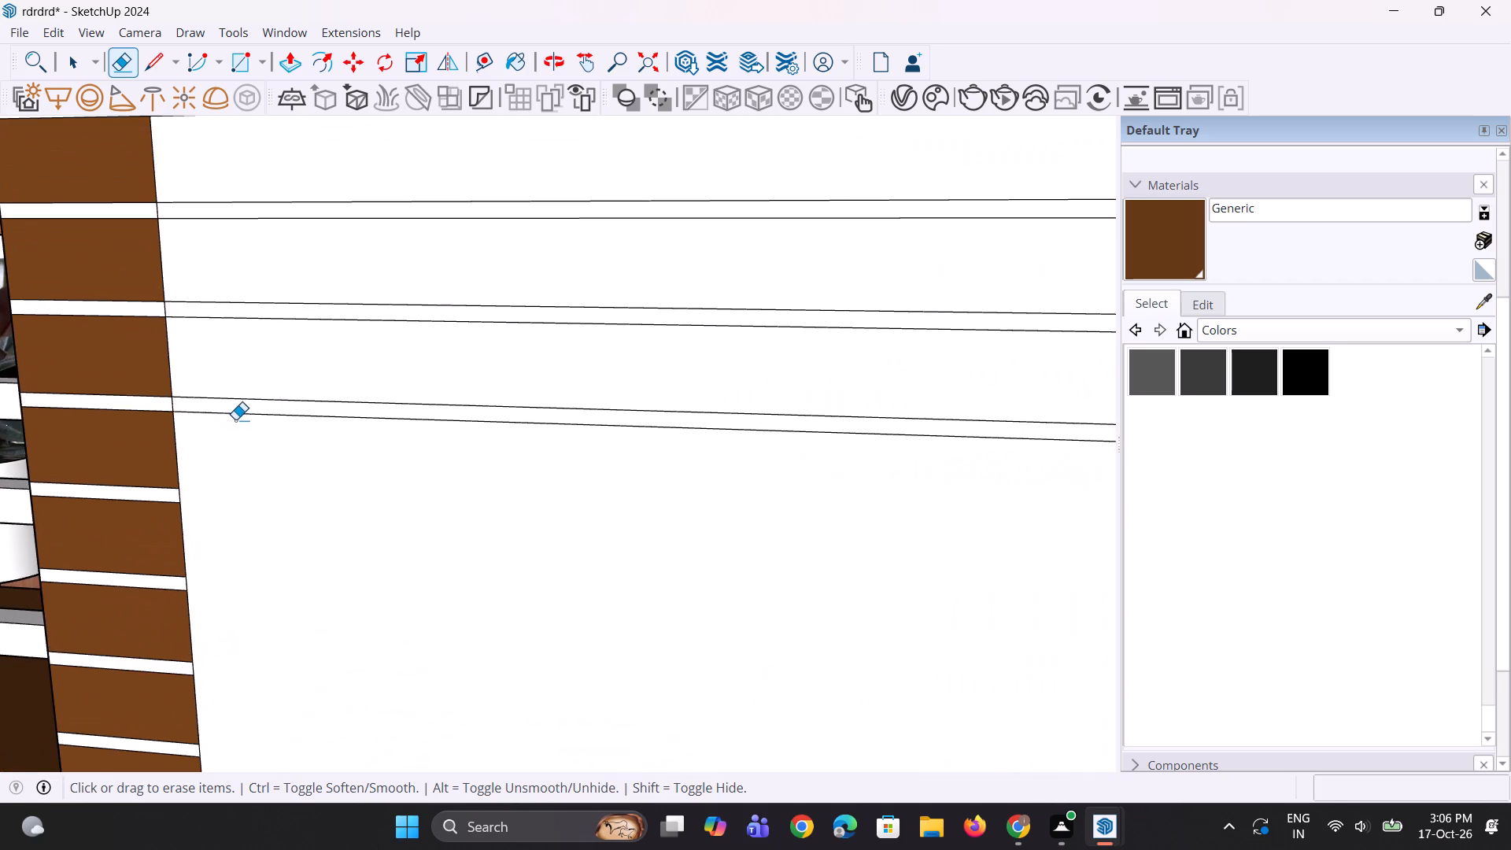
click(248, 415)
click(273, 399)
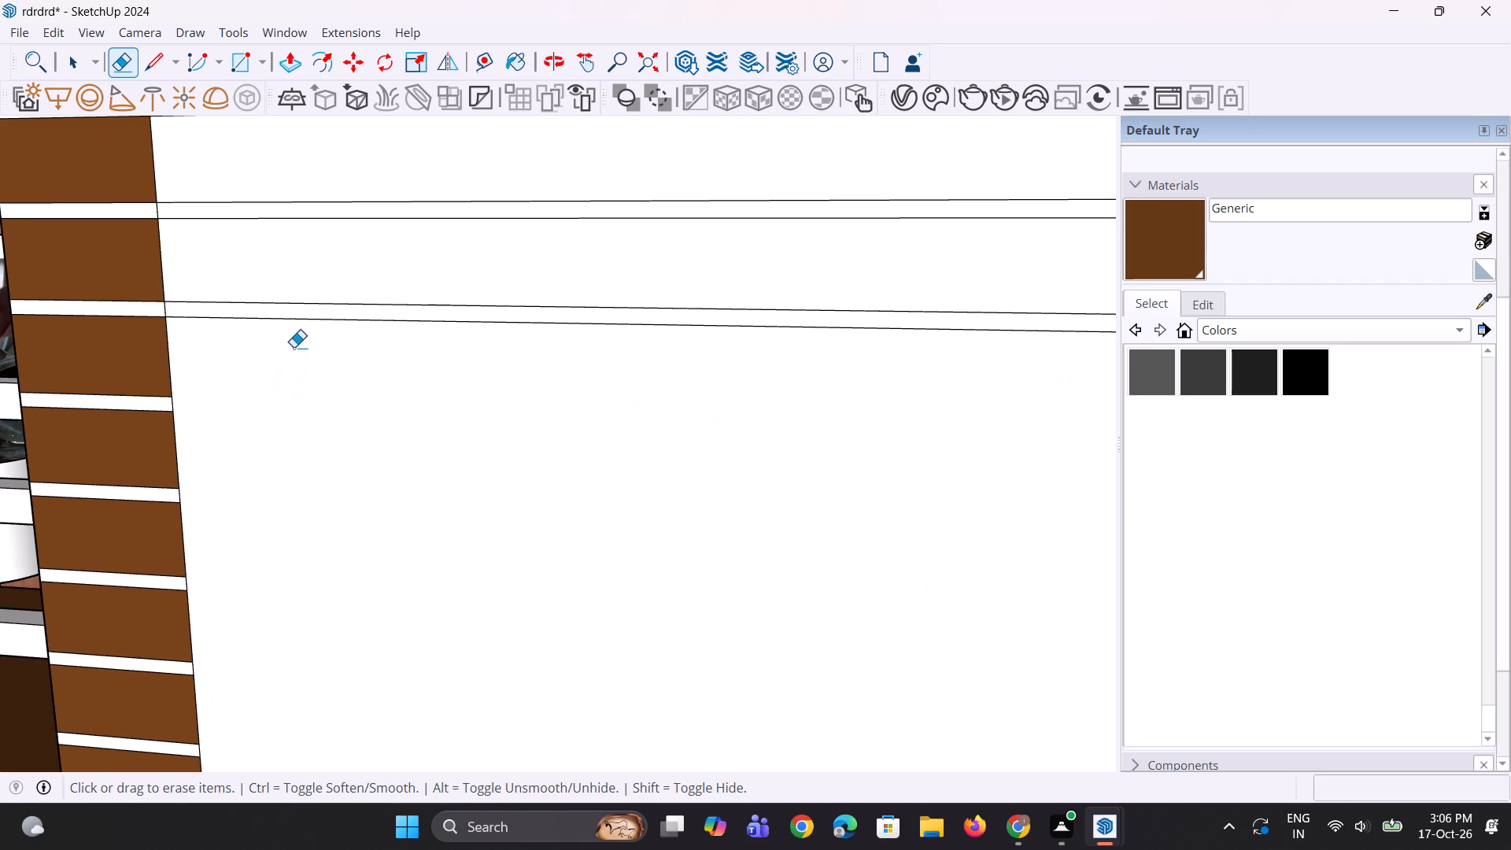
click(316, 319)
click(332, 305)
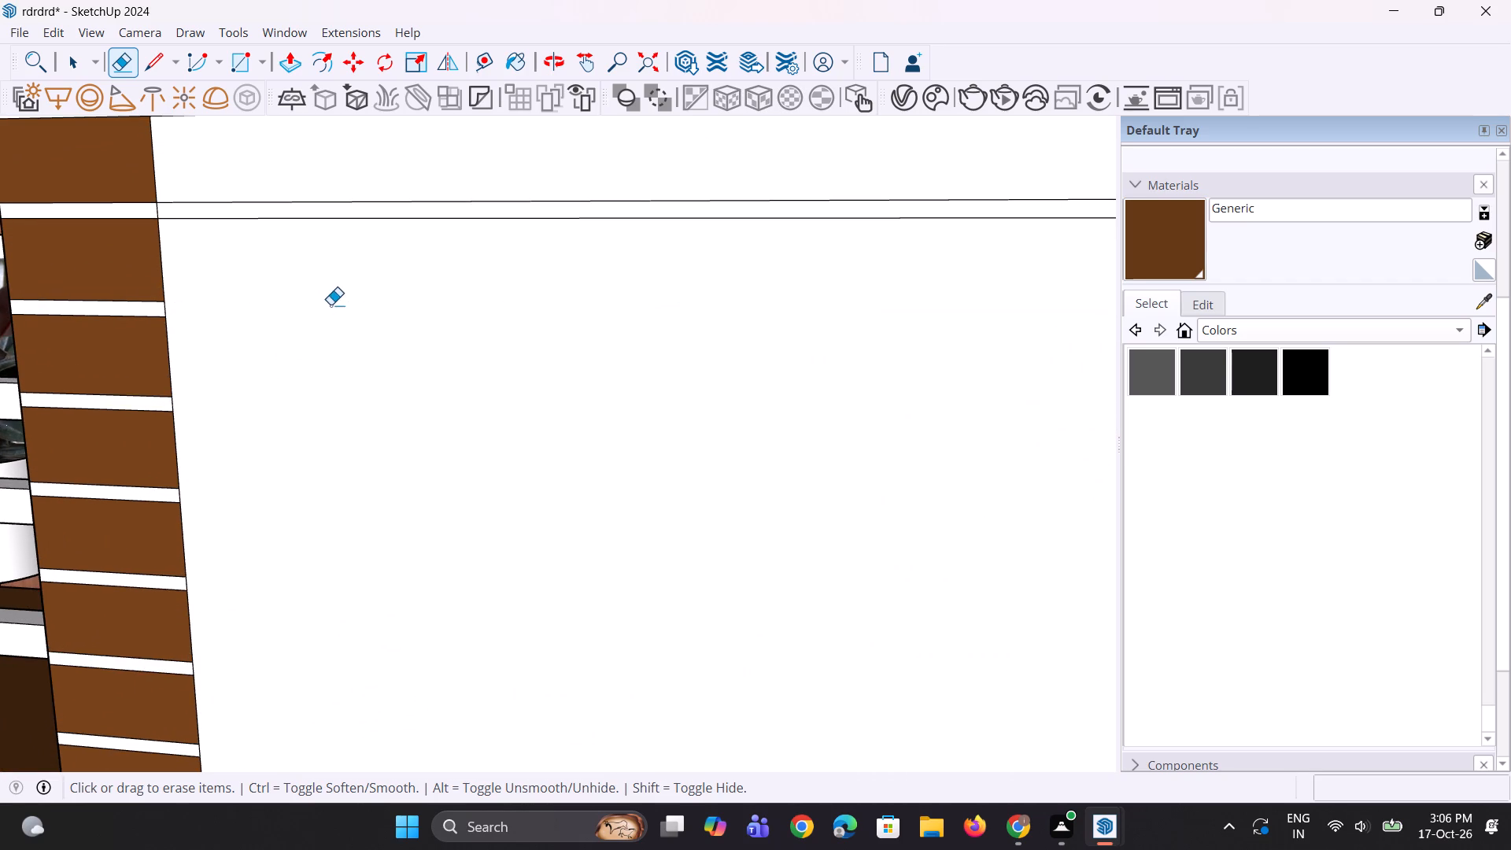
Erase the edge lines of the next three flattened strips above the cleared area of the white panel.
scroll(164, 599, down, 4)
scroll(138, 523, down, 3)
scroll(393, 340, up, 6)
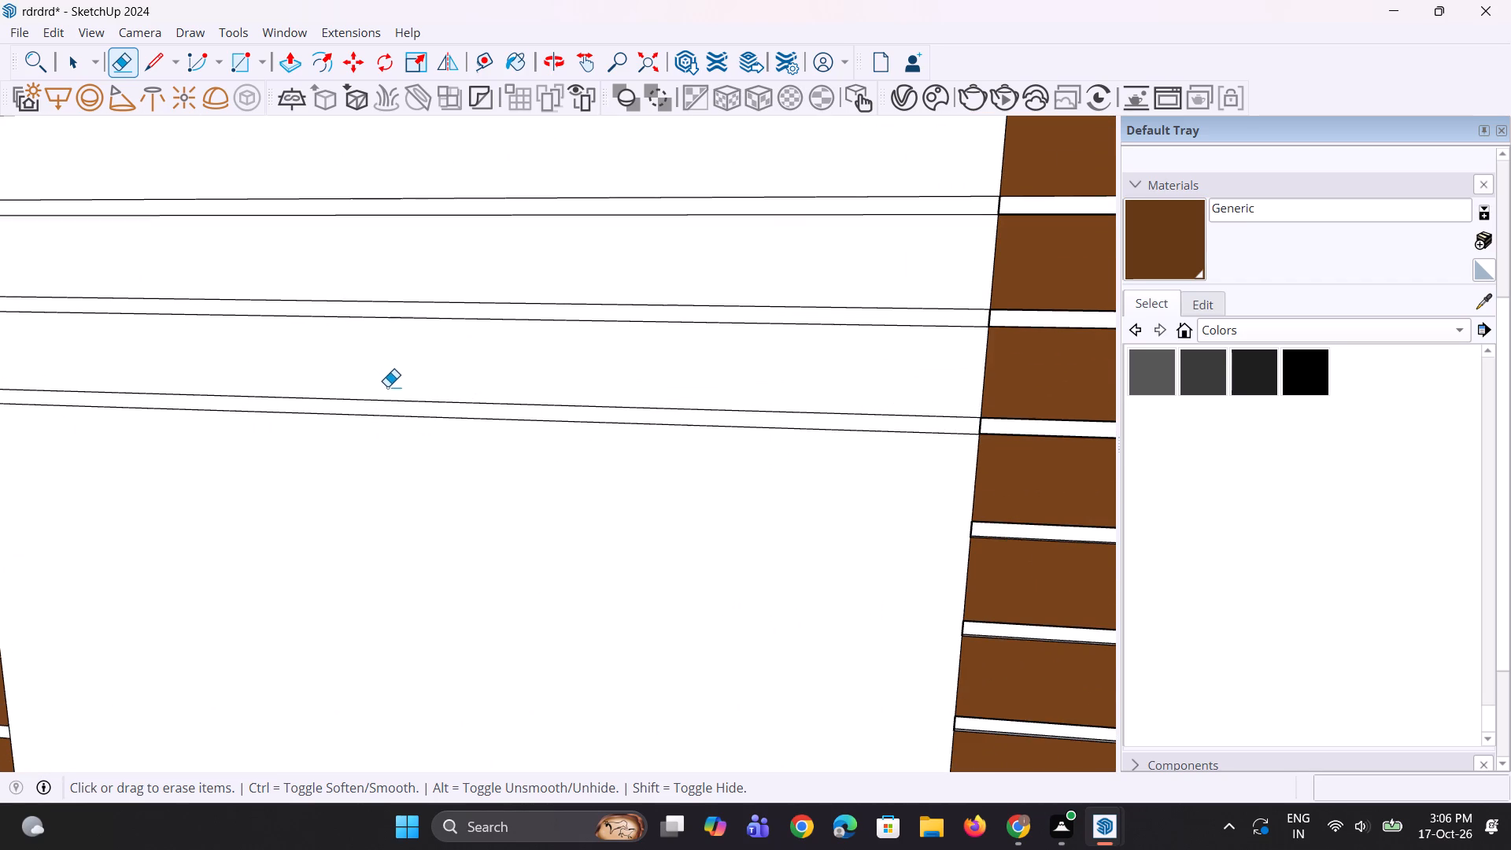
click(393, 398)
click(399, 416)
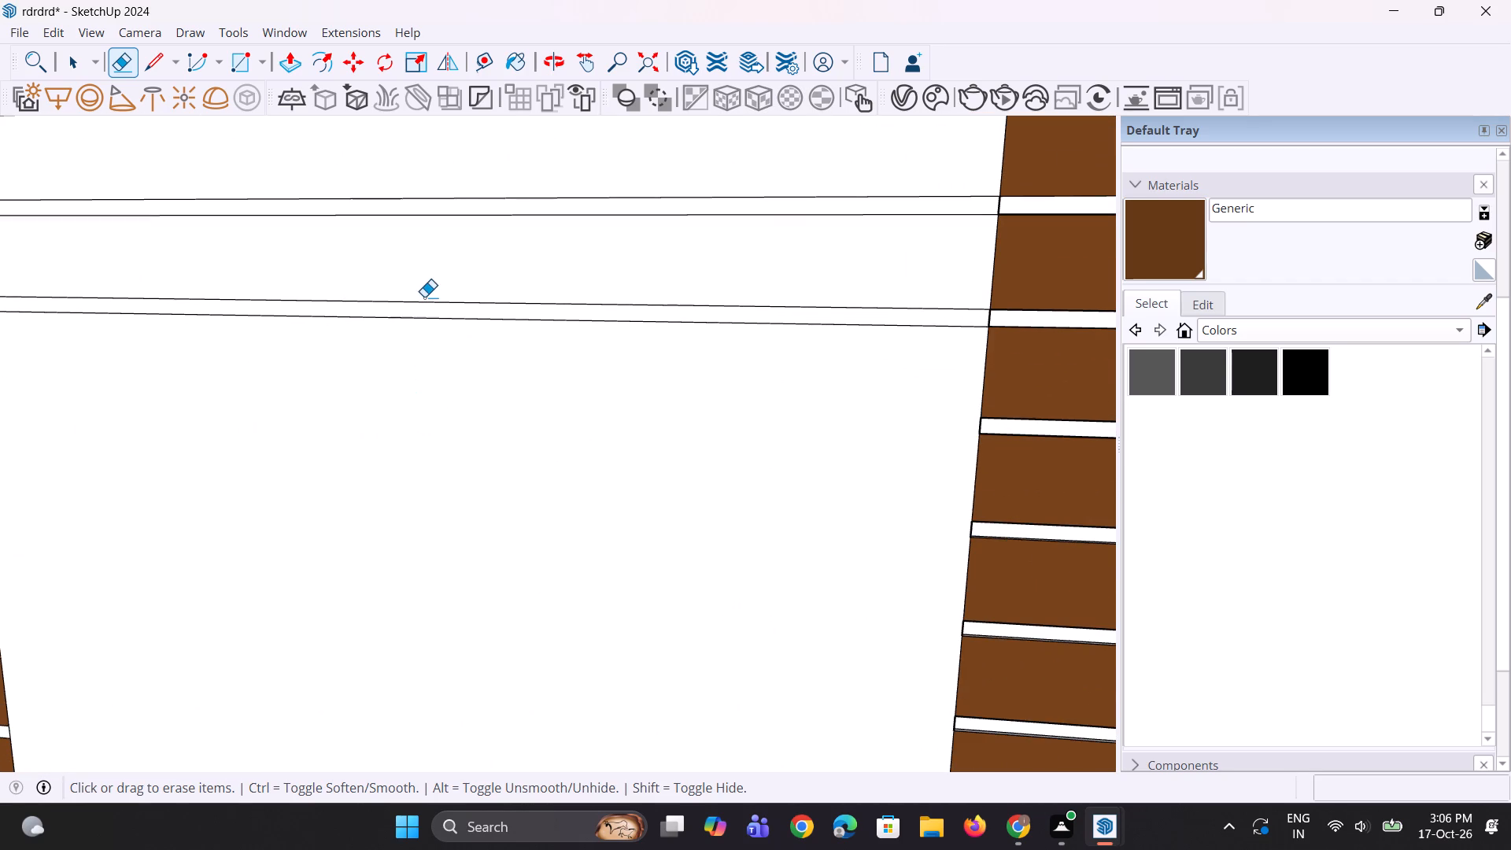
click(424, 301)
click(429, 314)
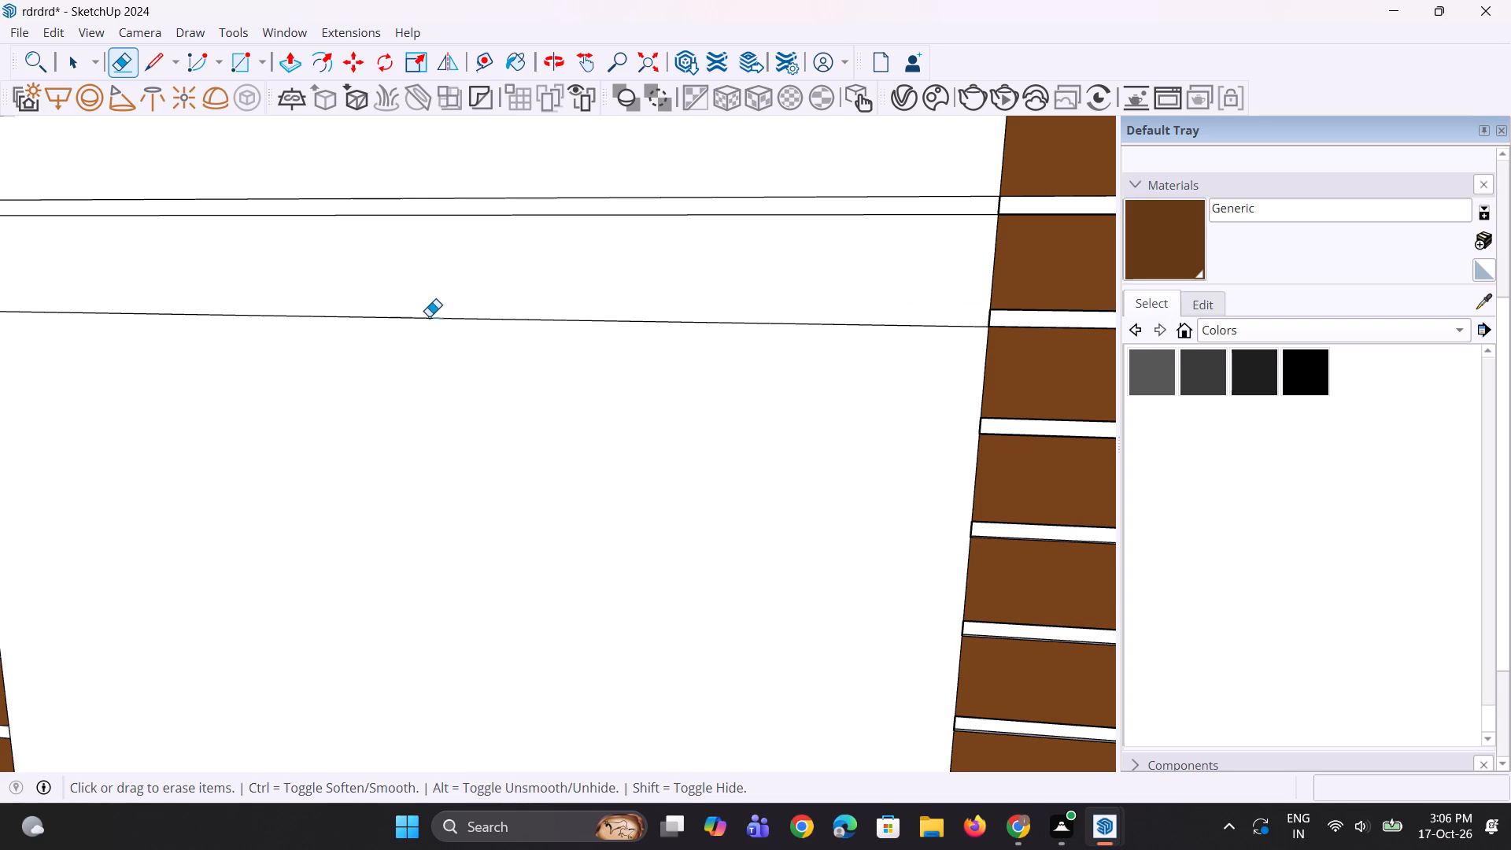
click(429, 316)
scroll(371, 465, down, 9)
scroll(586, 366, up, 6)
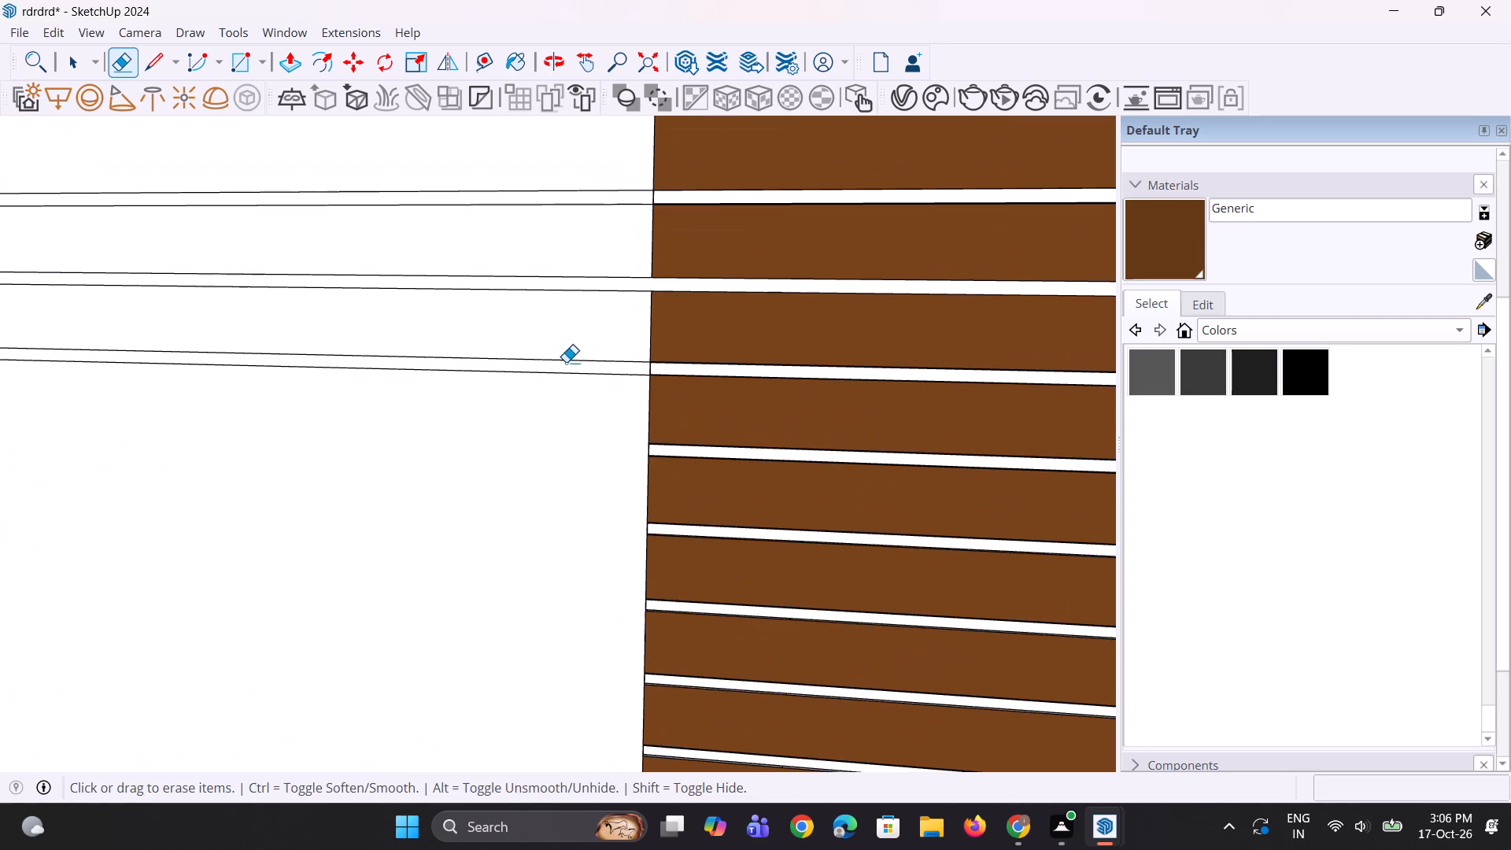
click(567, 363)
click(567, 375)
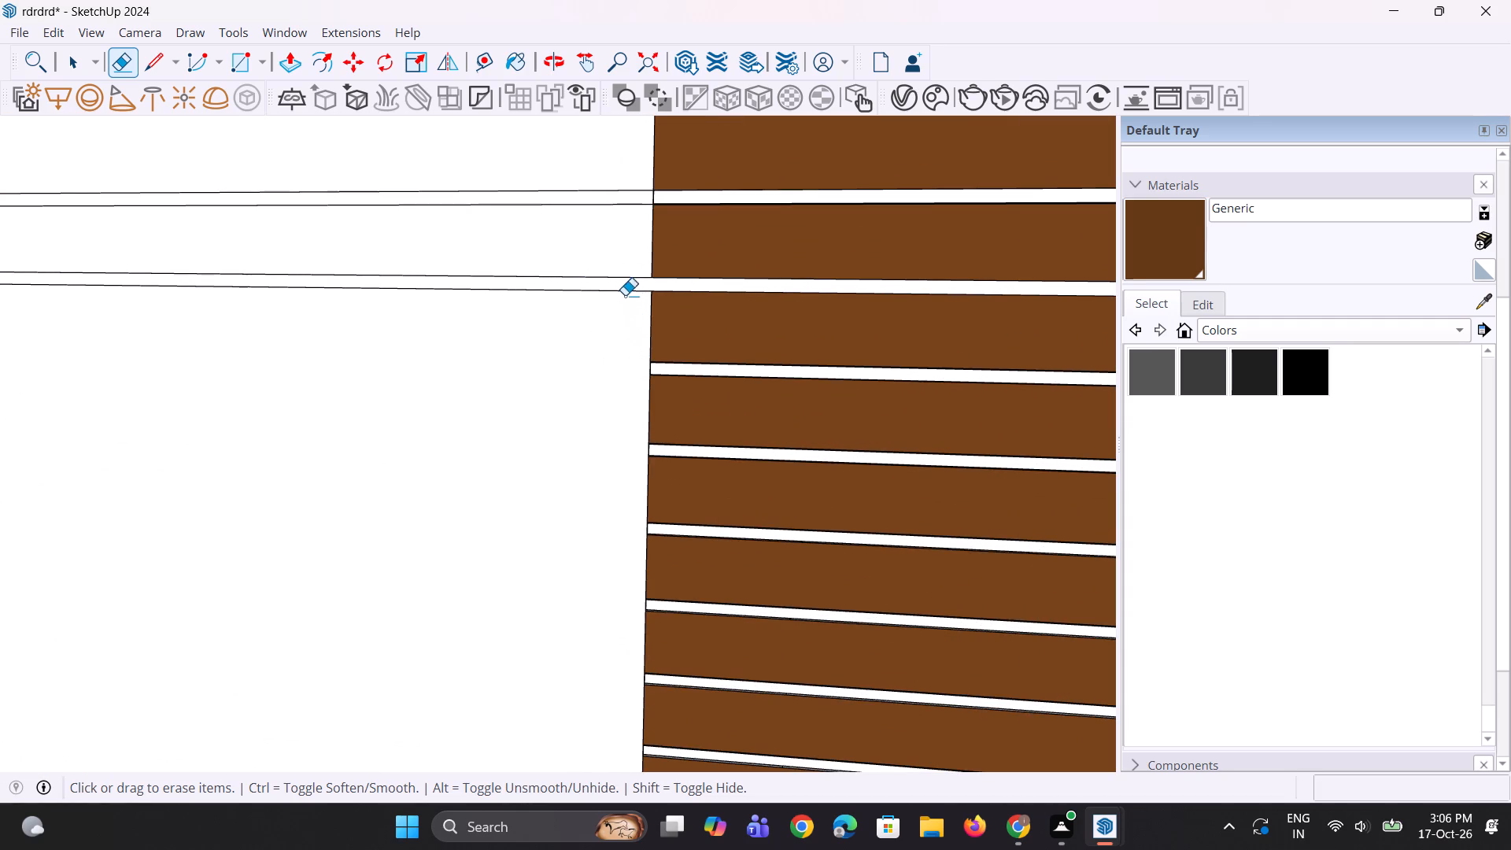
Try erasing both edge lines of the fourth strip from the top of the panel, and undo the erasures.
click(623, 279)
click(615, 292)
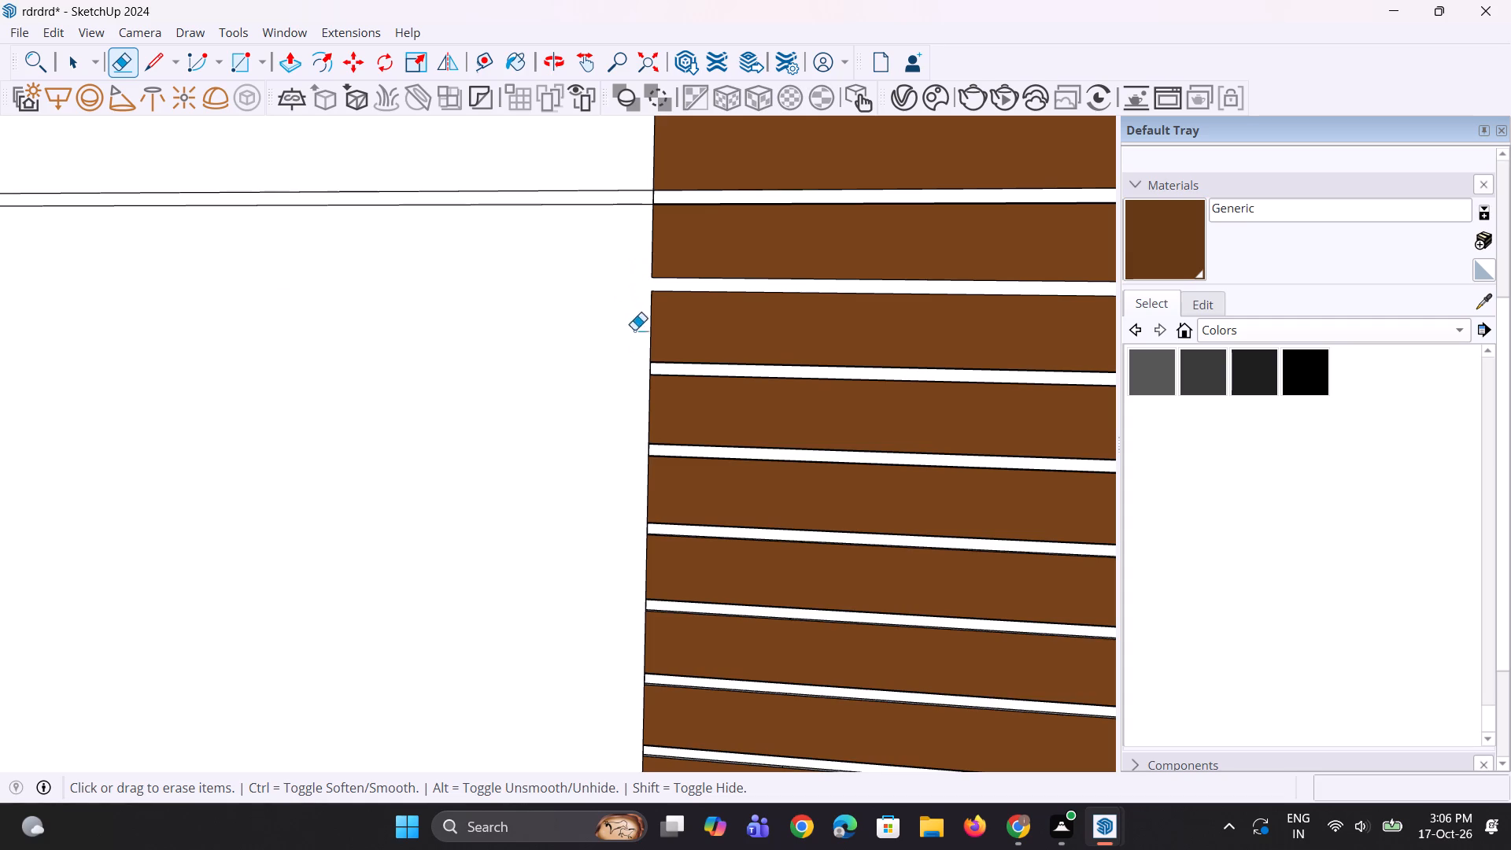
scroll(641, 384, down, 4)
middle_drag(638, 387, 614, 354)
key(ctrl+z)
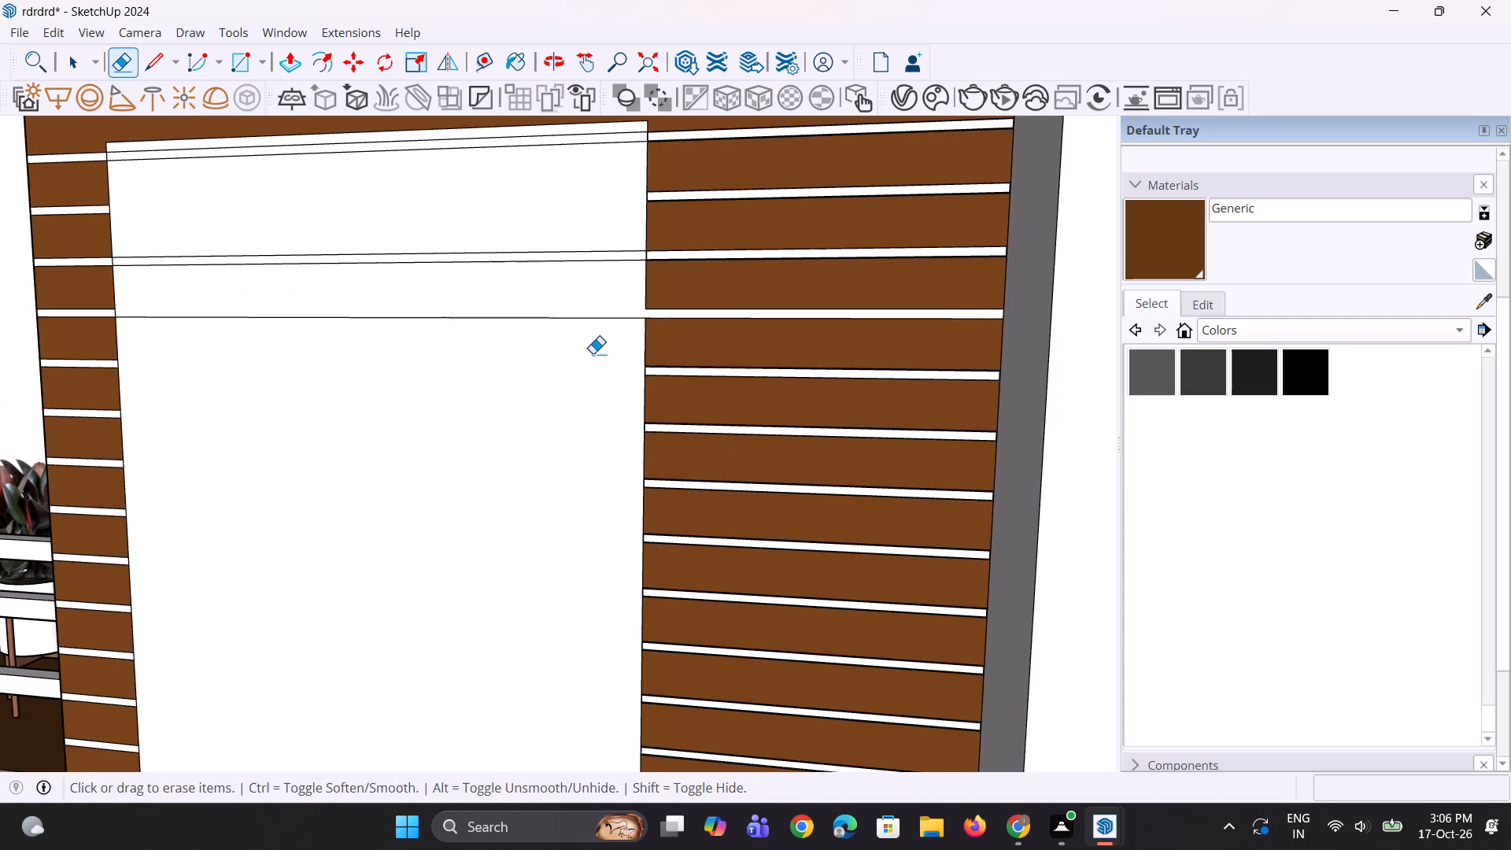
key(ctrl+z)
Draw a 1" line closing the open end of the fourth strip where the white panel meets the wider slatted section.
key(l)
scroll(744, 360, up, 2)
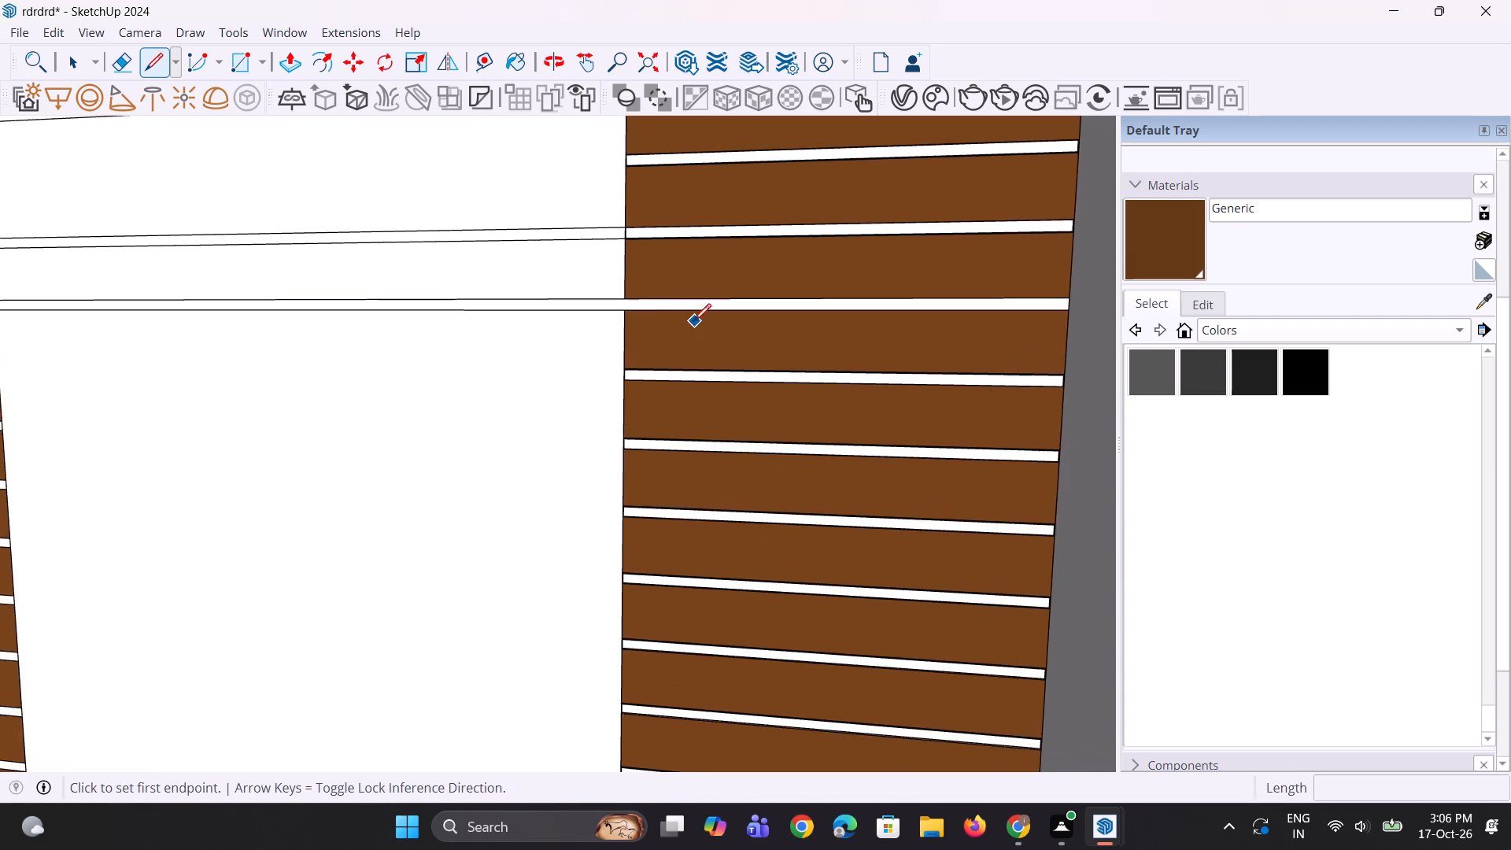
scroll(692, 320, up, 4)
click(600, 294)
click(605, 307)
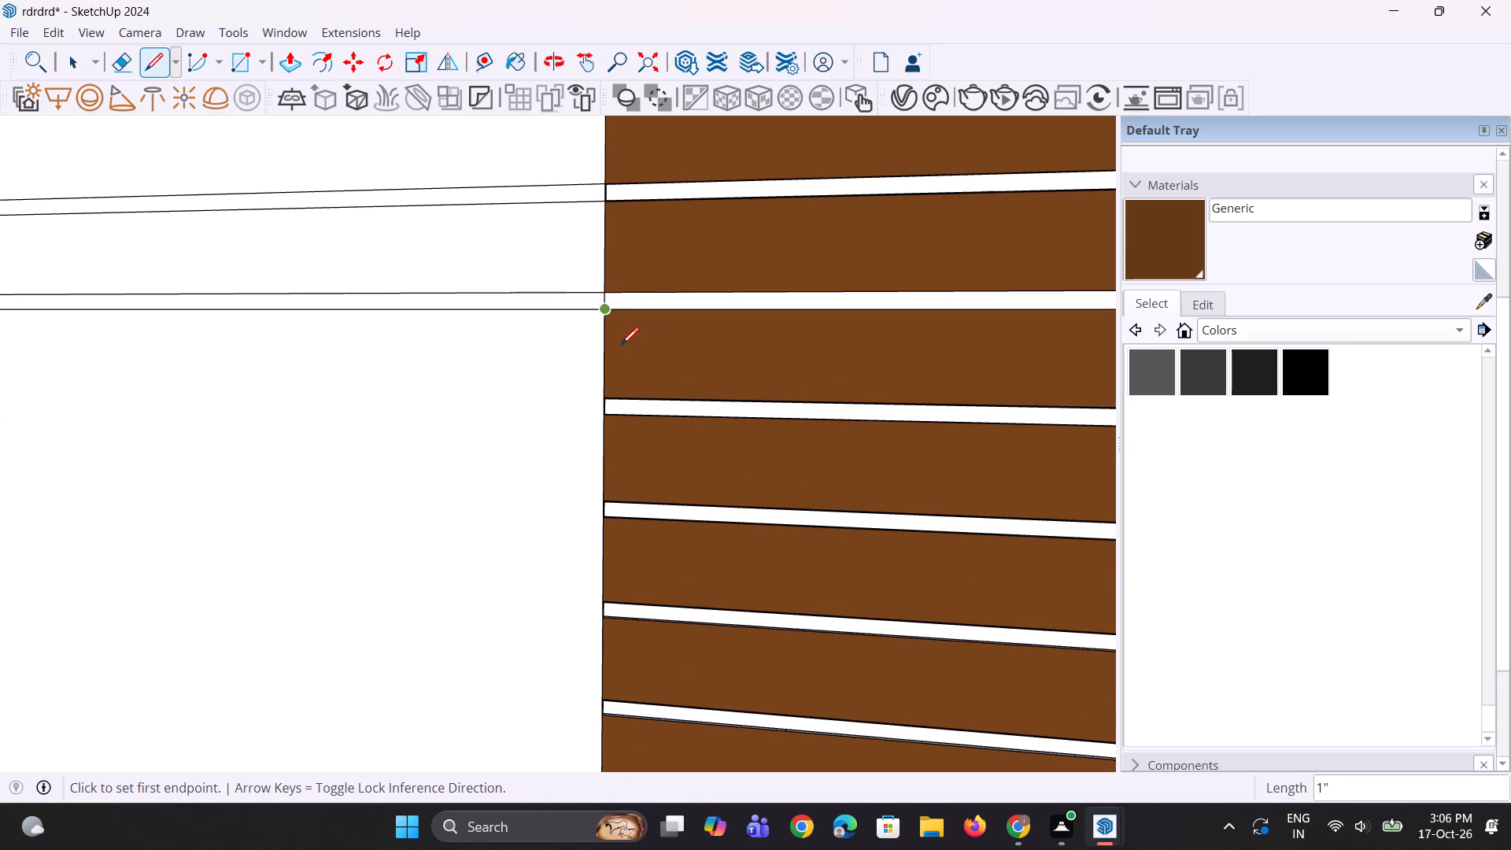
scroll(631, 401, down, 4)
key(space)
key(space)
Erase the edge lines of the fourth and third strips from the top of the white panel.
scroll(631, 401, down, 4)
scroll(105, 337, up, 2)
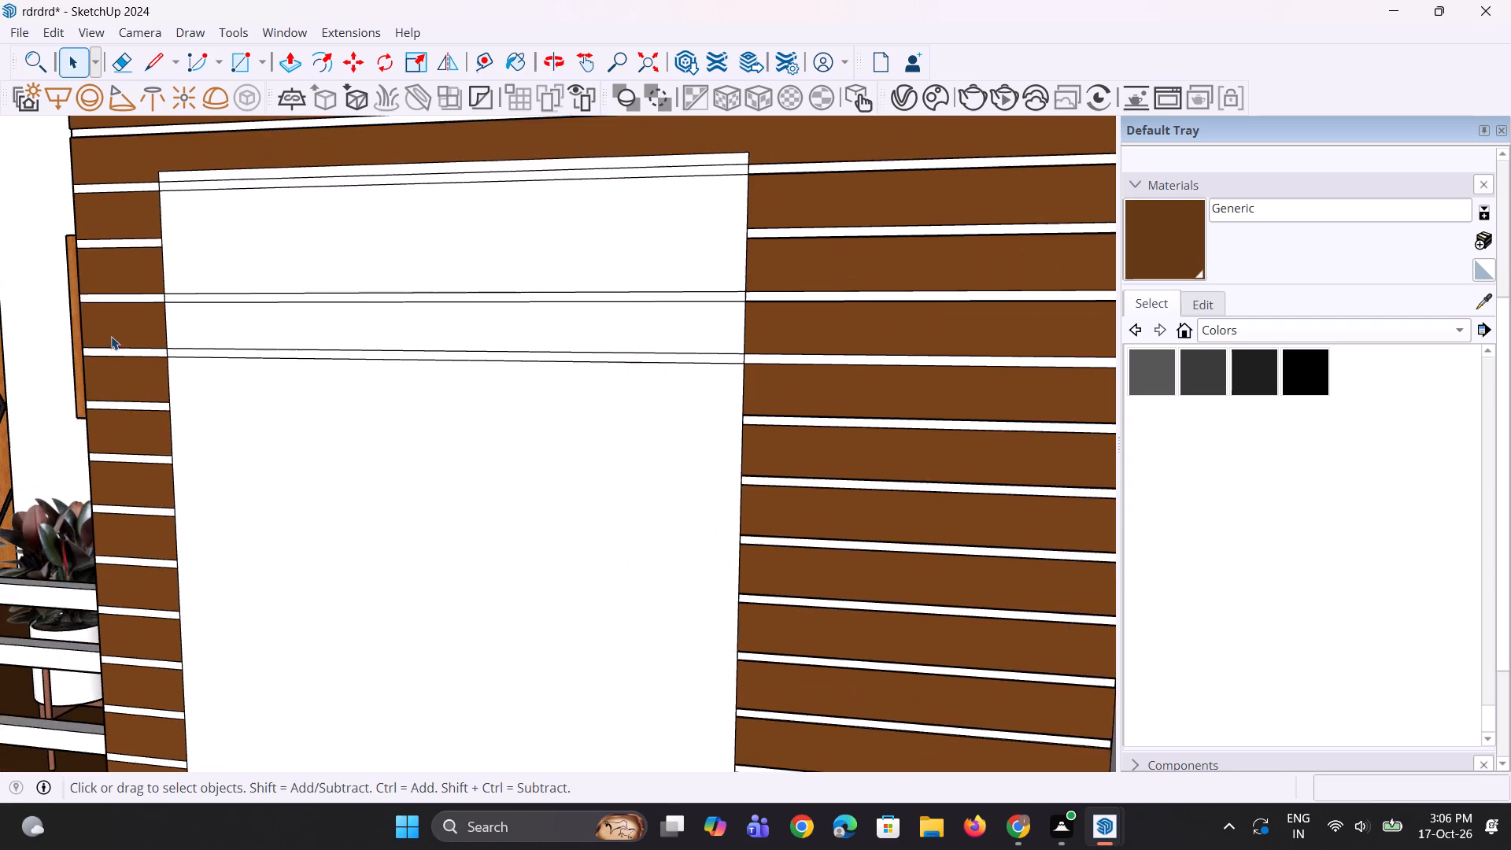
scroll(111, 336, up, 2)
key(e)
click(233, 346)
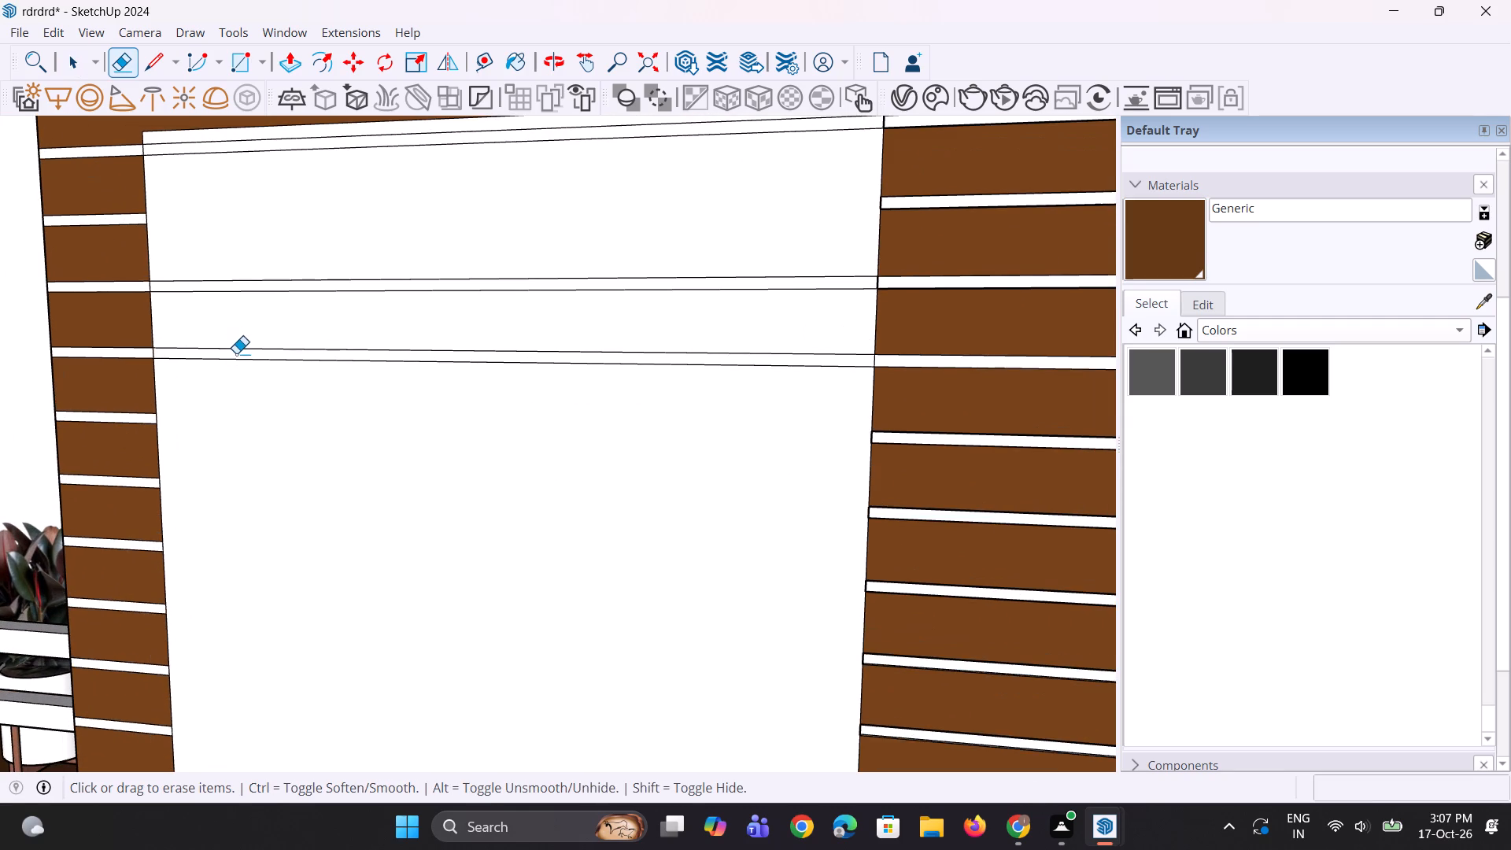
click(236, 353)
click(244, 359)
click(247, 351)
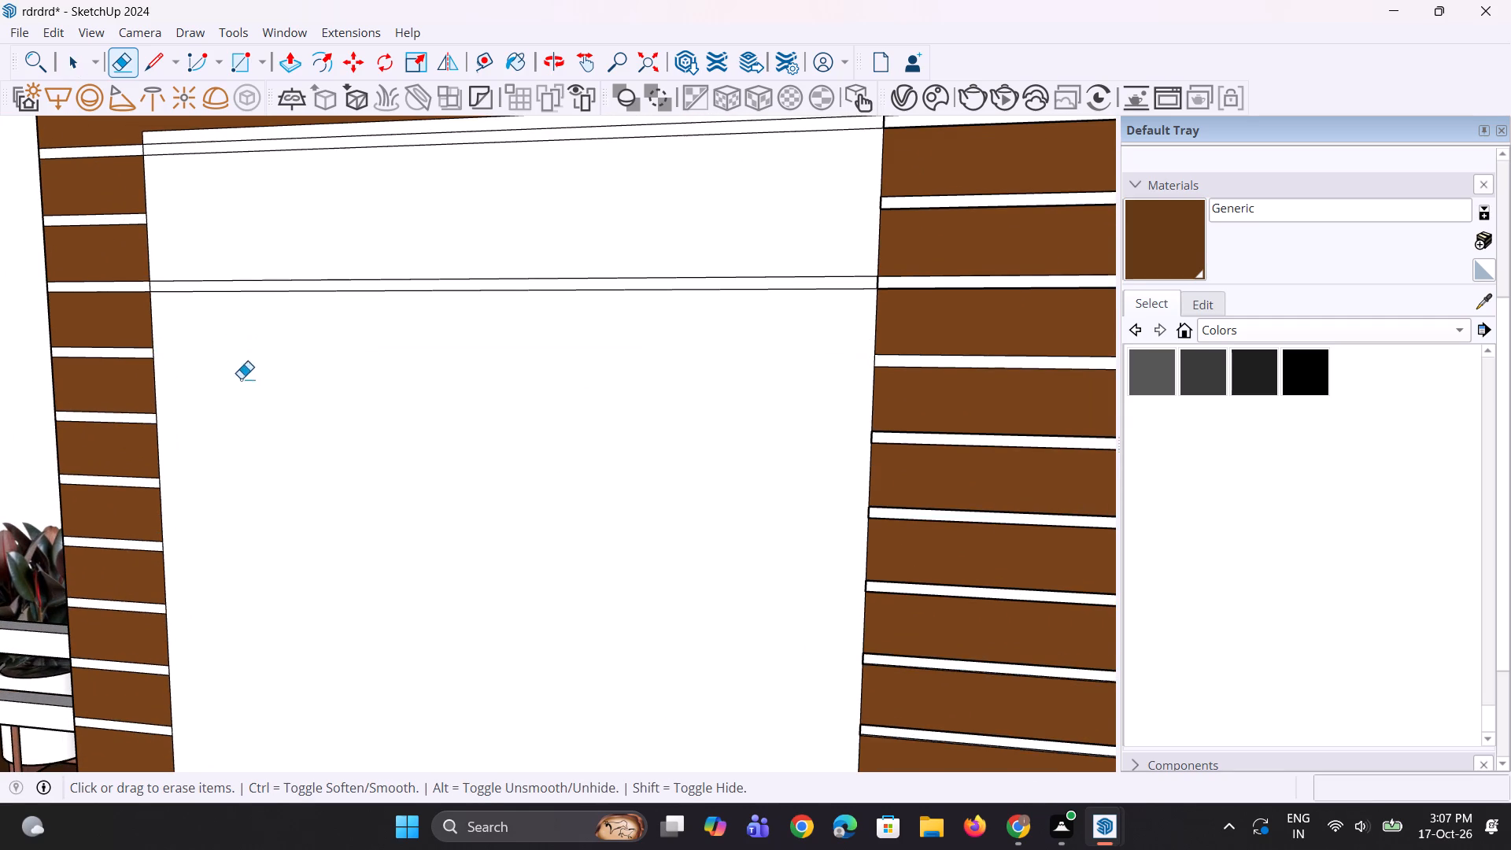
scroll(235, 396, down, 4)
scroll(217, 323, up, 2)
click(217, 316)
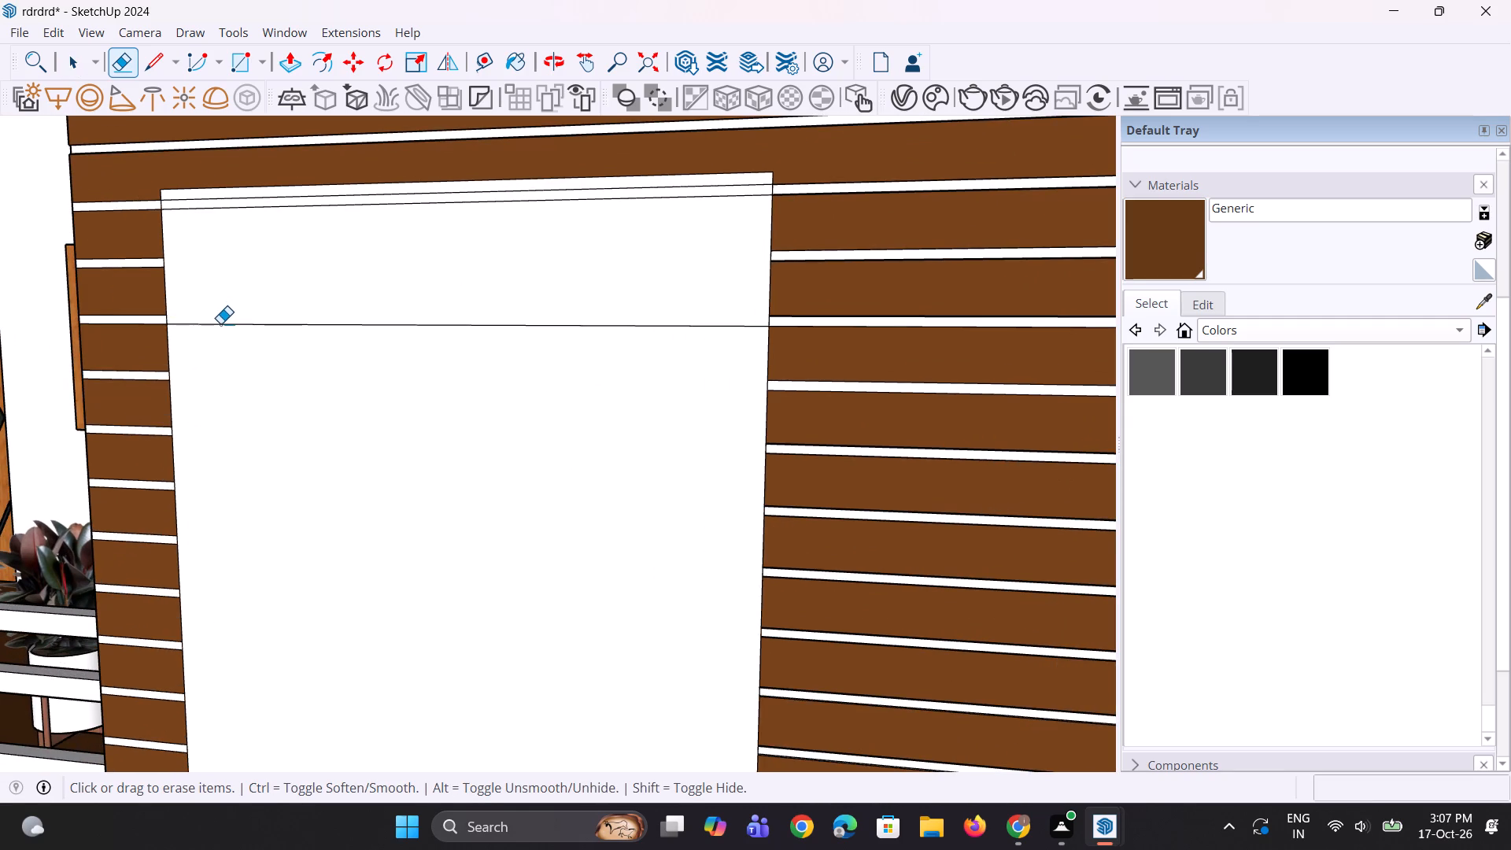
click(220, 323)
Erase the last strip edge lines near the top of the white panel on the slatted wall.
scroll(236, 363, down, 1)
scroll(196, 216, up, 3)
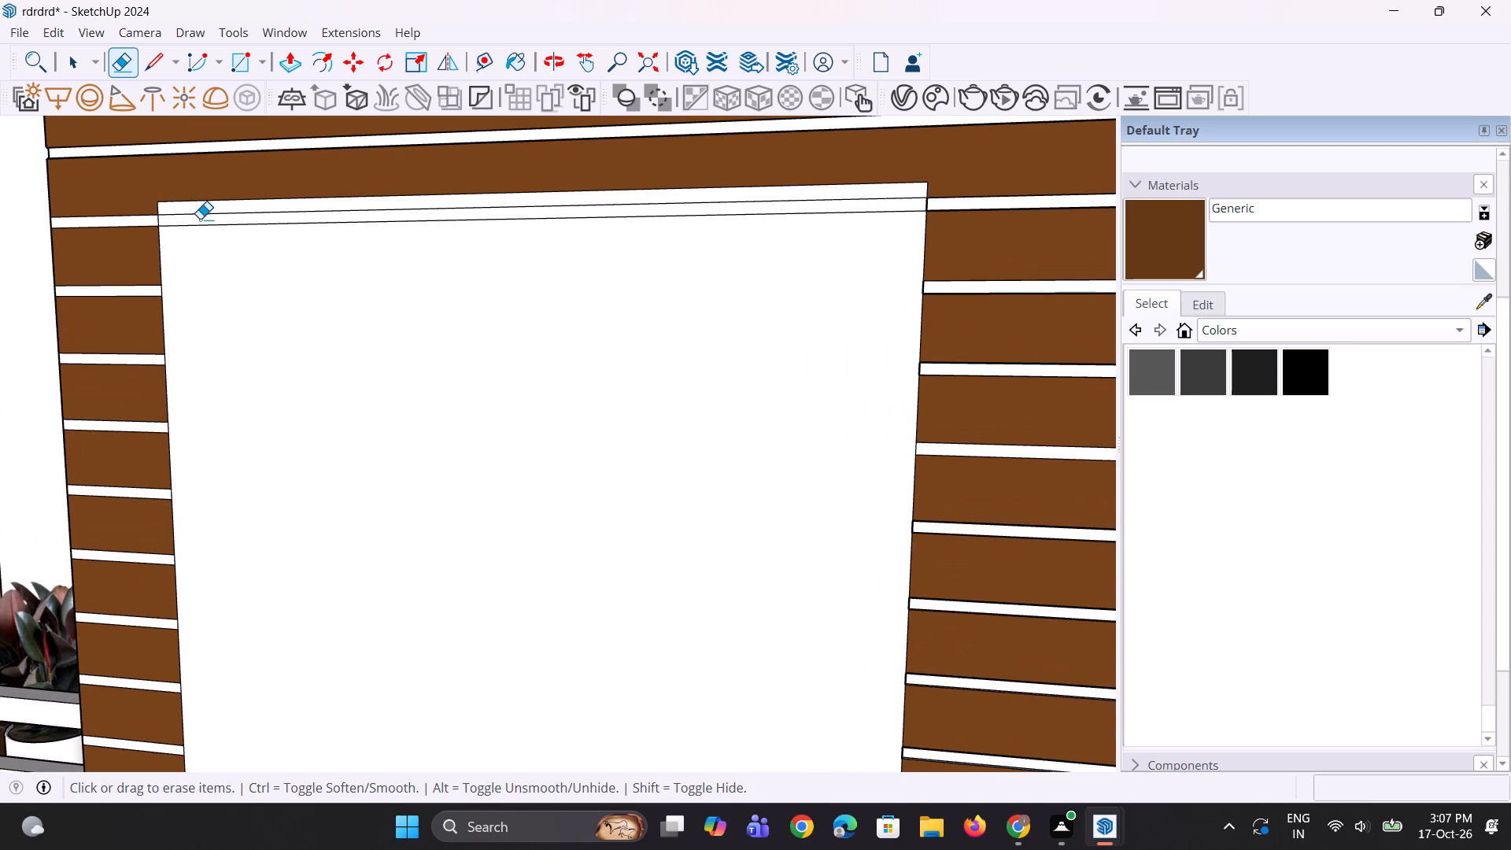
click(220, 215)
click(220, 224)
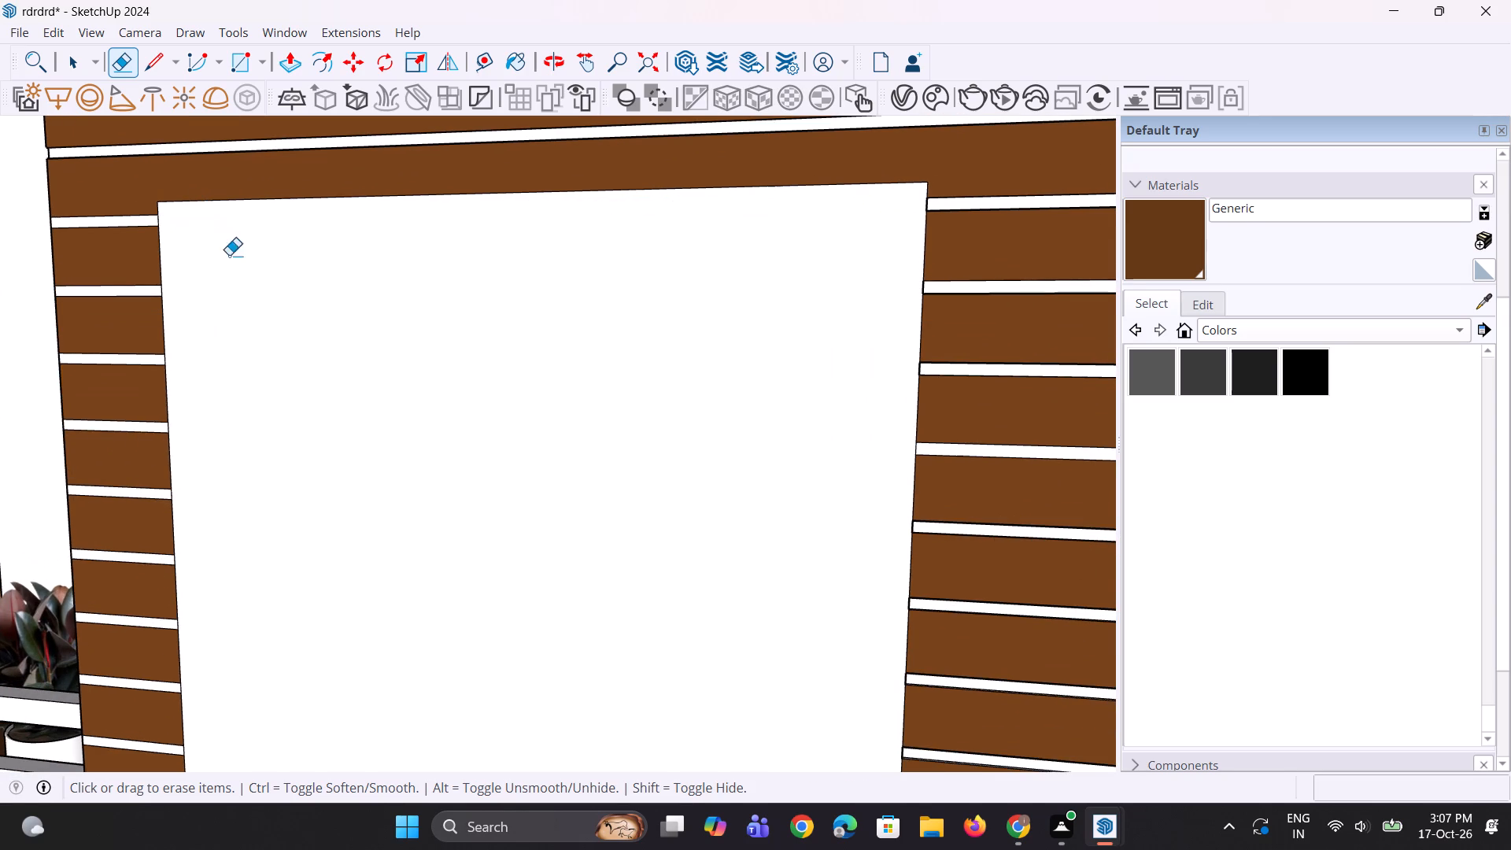
Push the cleared white panel face inward about 2' 11 1/16" to form a recessed window opening in the slatted wall.
scroll(224, 335, down, 9)
middle_drag(273, 431, 250, 433)
key(p)
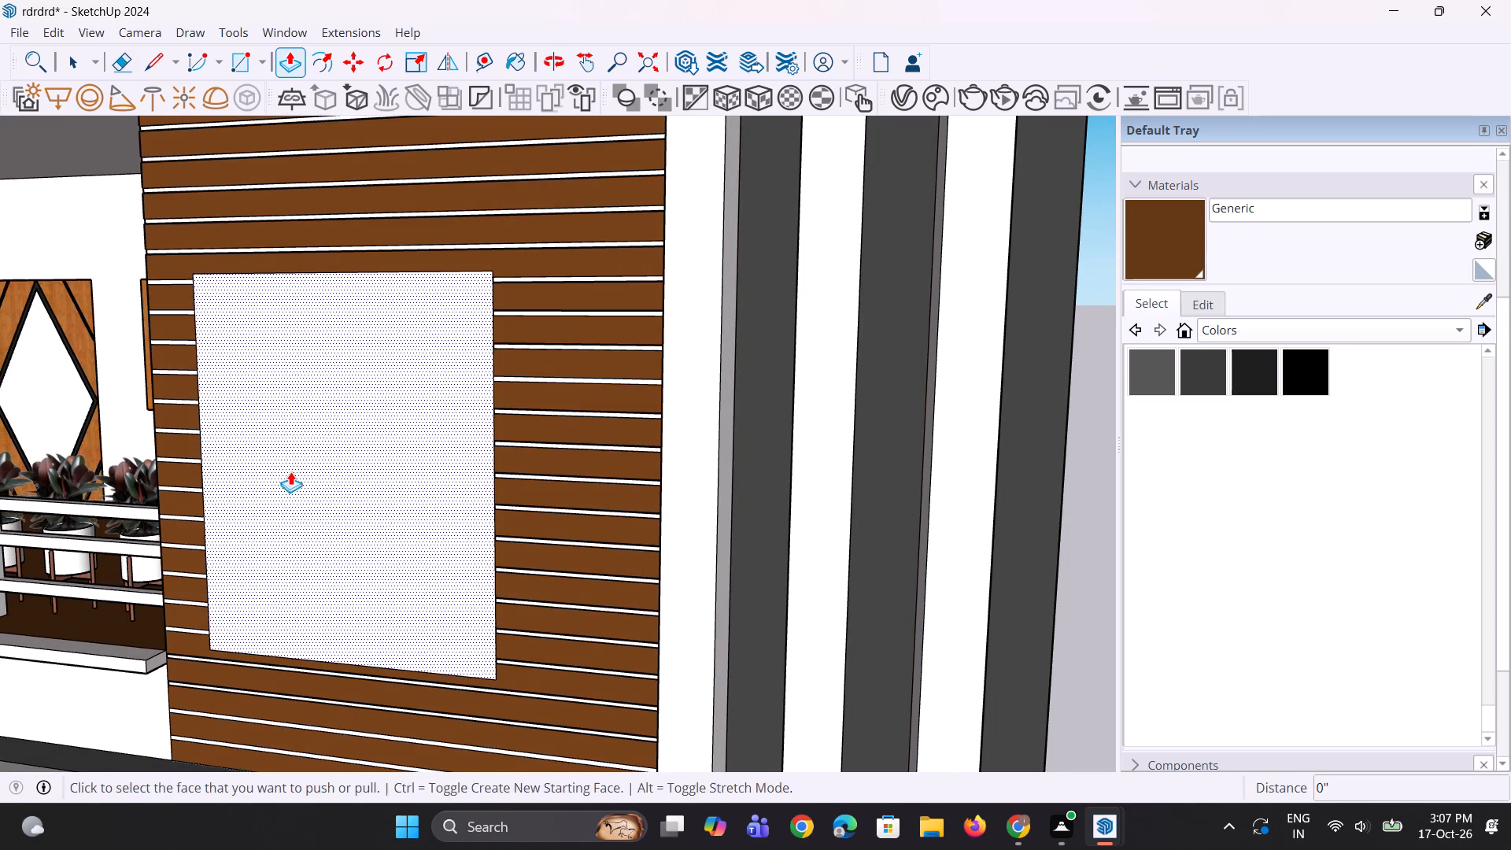
click(290, 484)
click(350, 452)
click(349, 499)
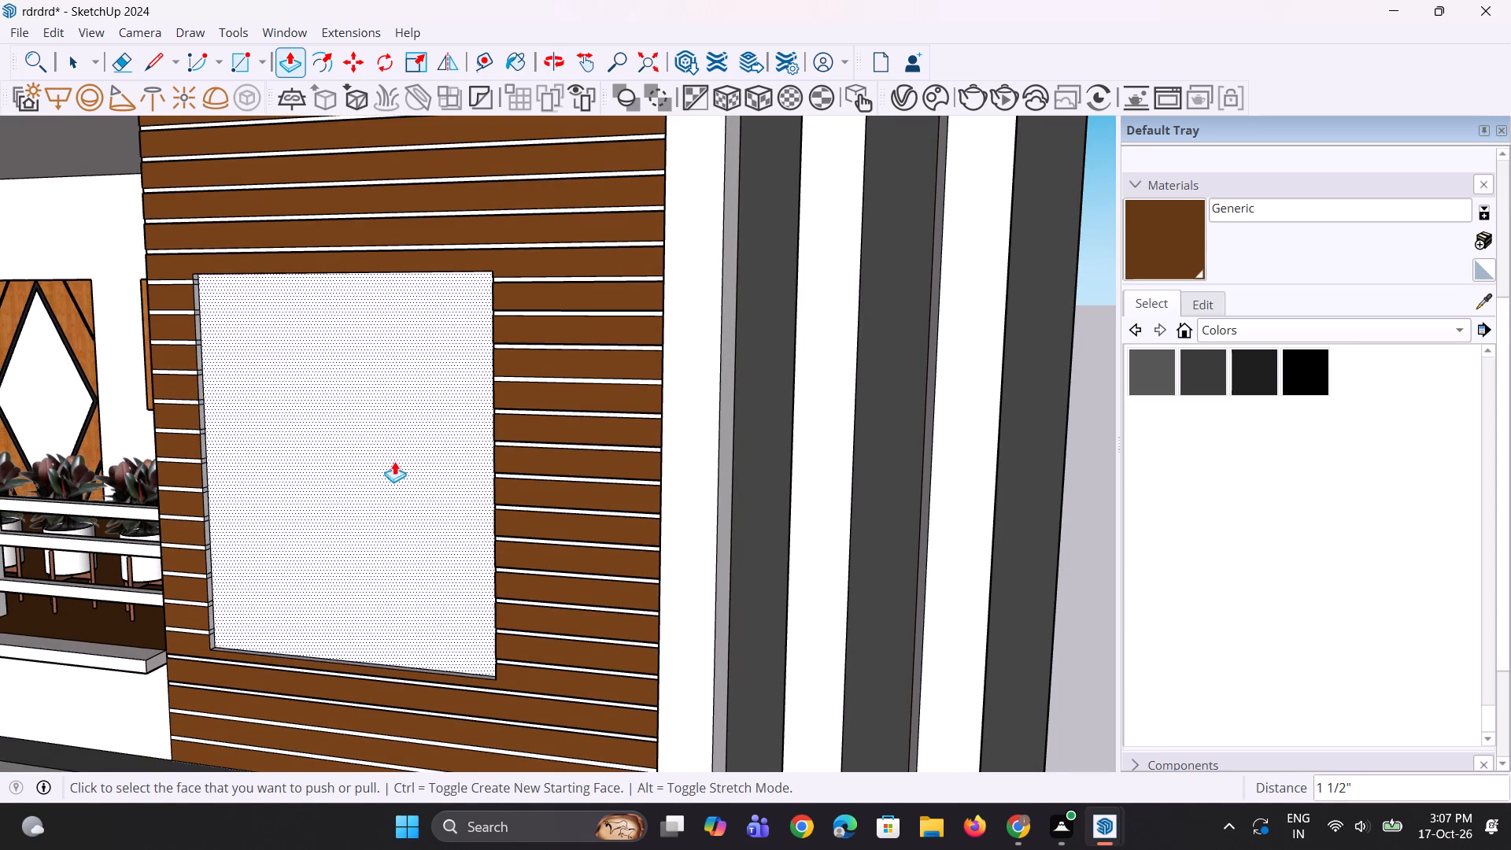
click(416, 449)
click(382, 501)
drag(415, 460, 439, 438)
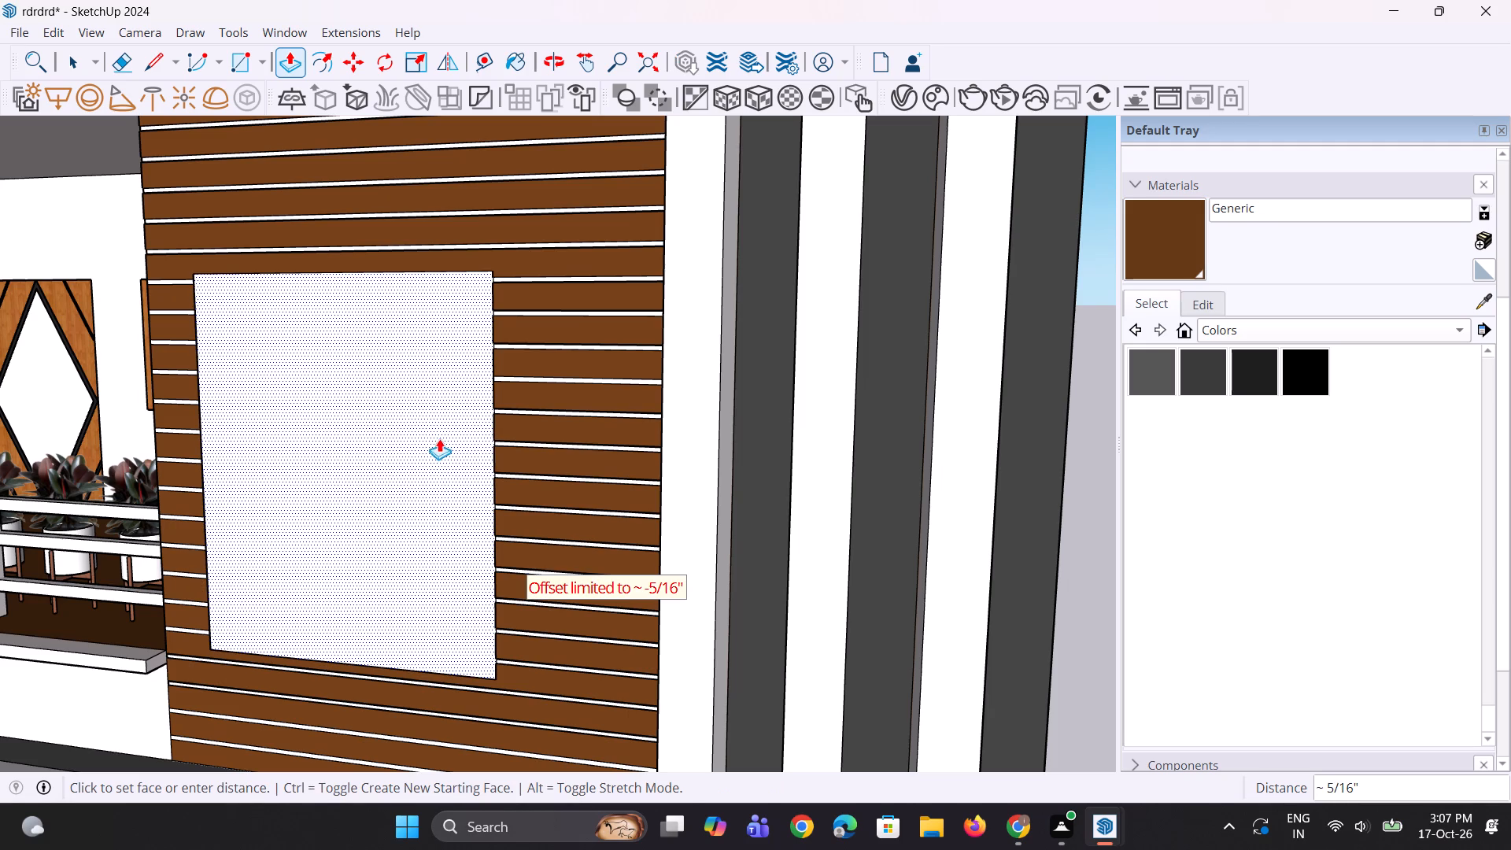
drag(439, 438, 441, 436)
click(344, 539)
click(401, 475)
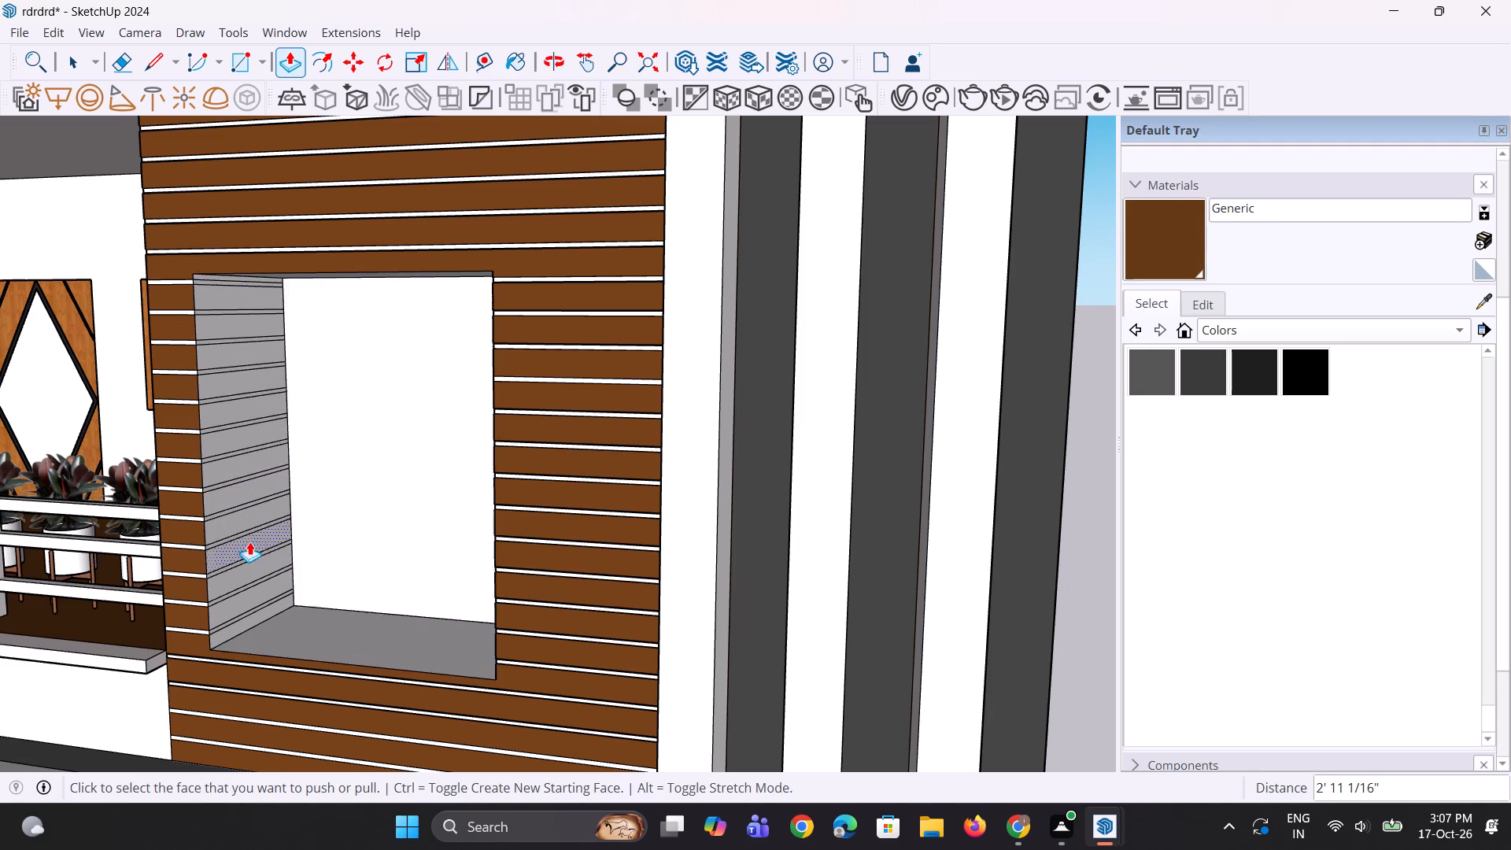
Move the two-pane window from beside the house to the recessed opening in the brown slatted wall.
scroll(236, 547, down, 4)
middle_drag(260, 546, 476, 507)
scroll(286, 513, down, 8)
key(space)
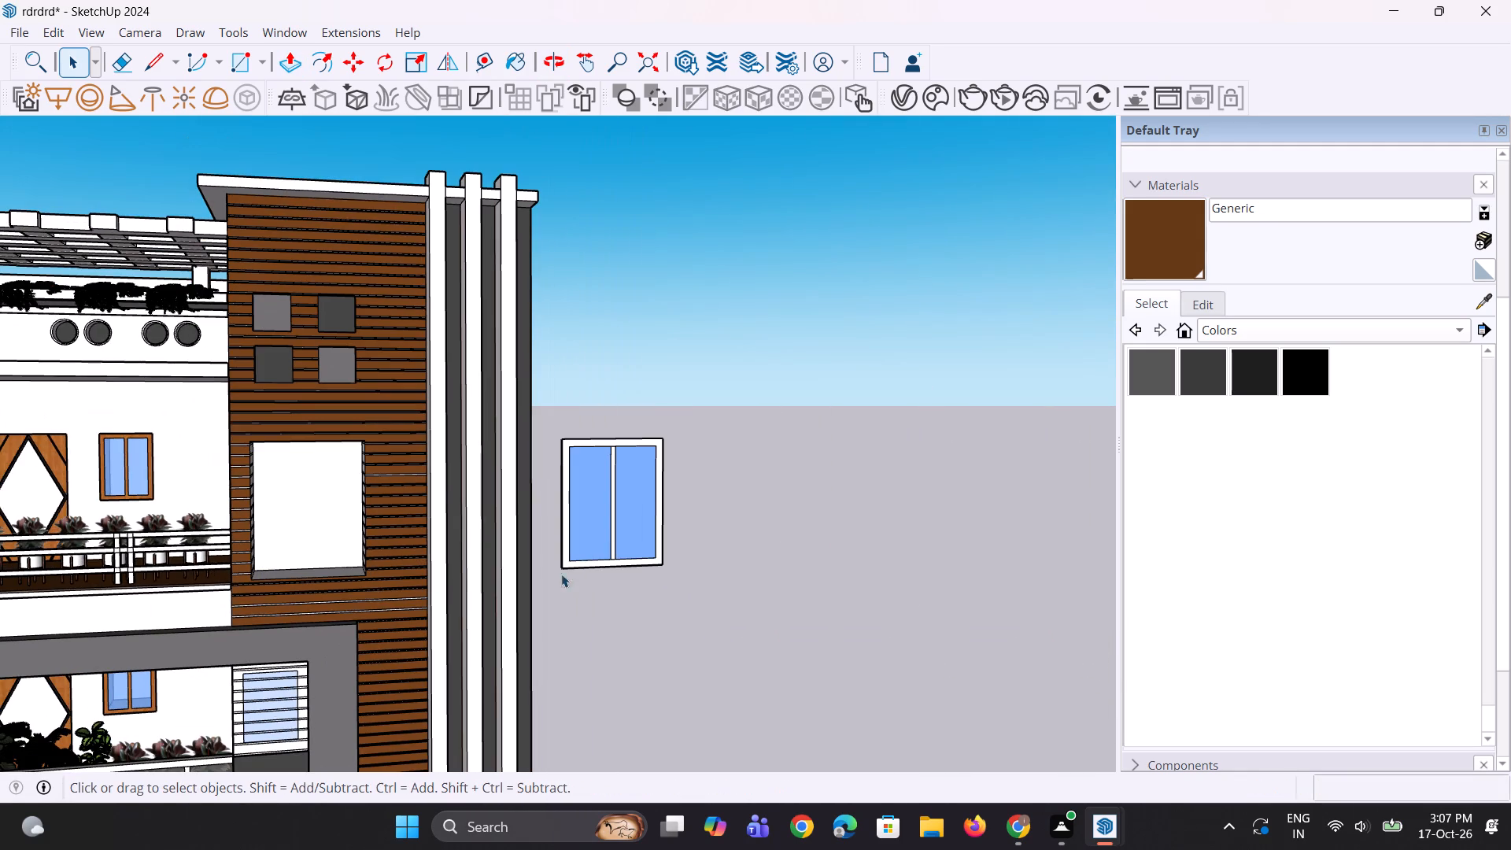
key(space)
click(584, 566)
key(m)
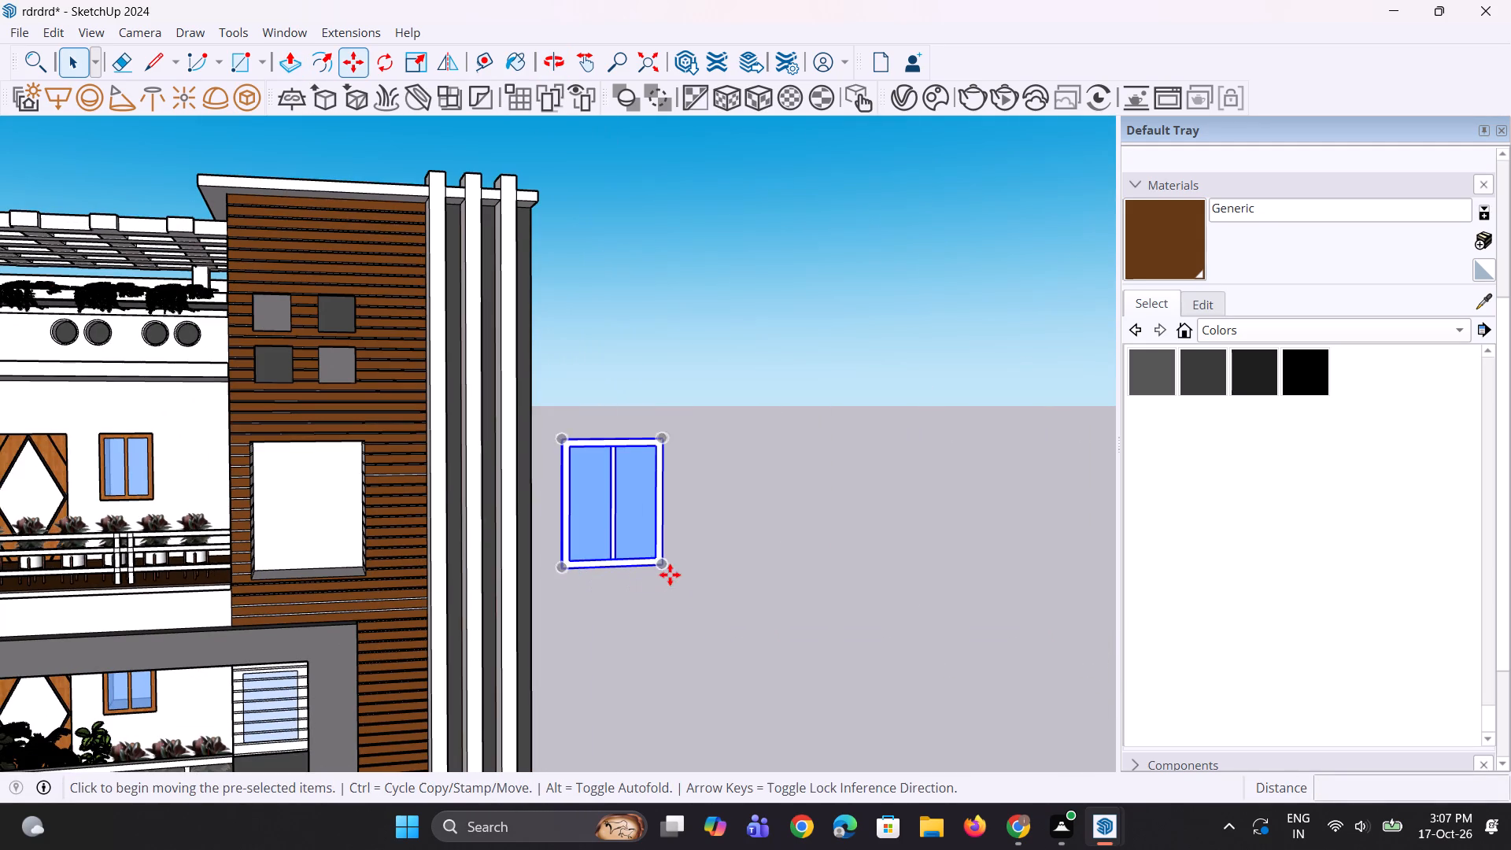
click(665, 567)
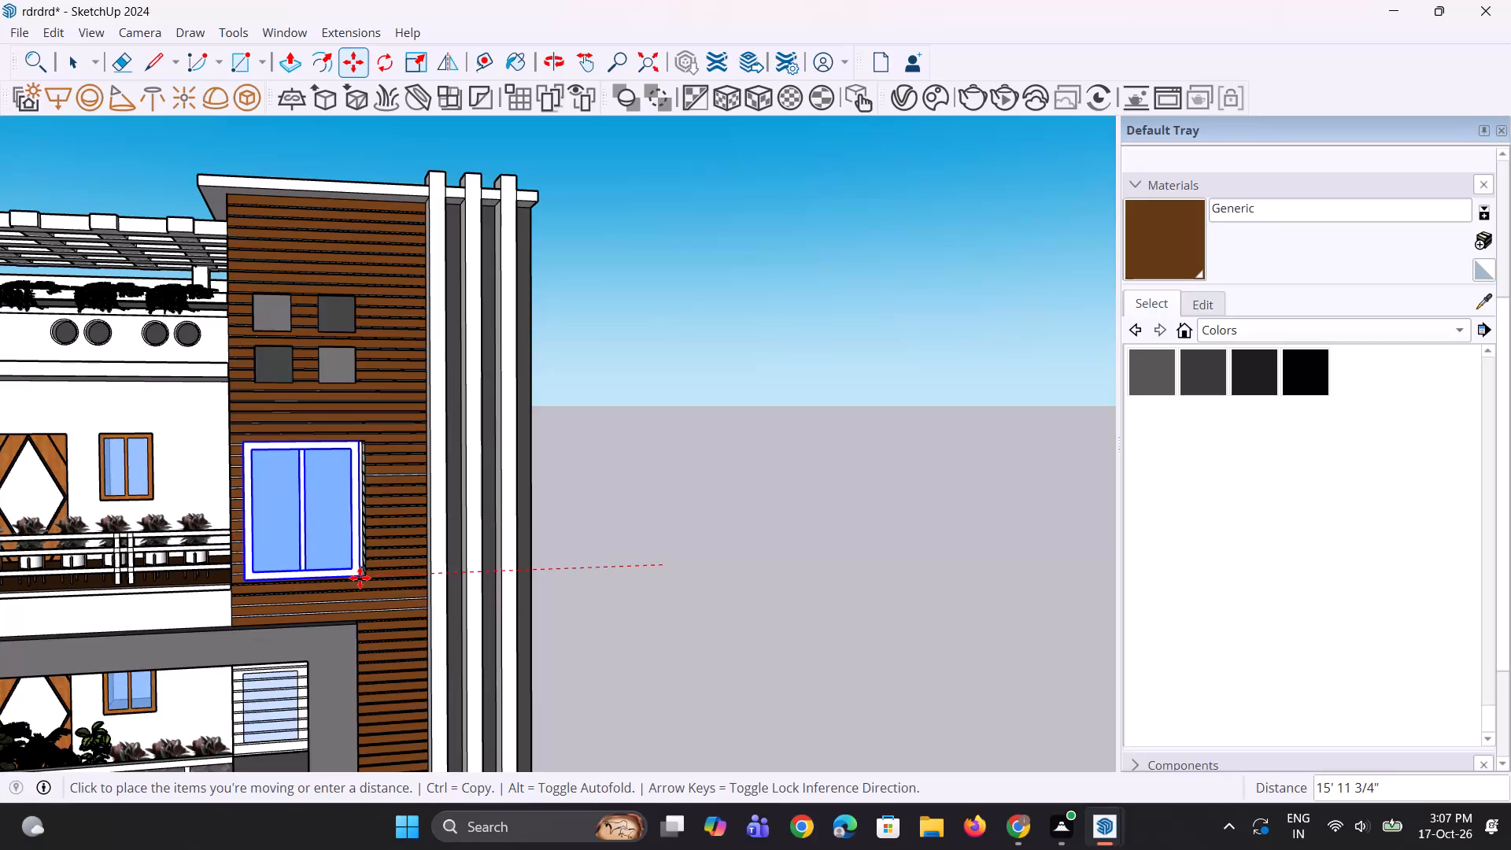
click(365, 578)
Shift the window slightly so its lower corner meets the opening's lower corner, and deselect it.
middle_drag(366, 578, 246, 626)
scroll(327, 572, up, 2)
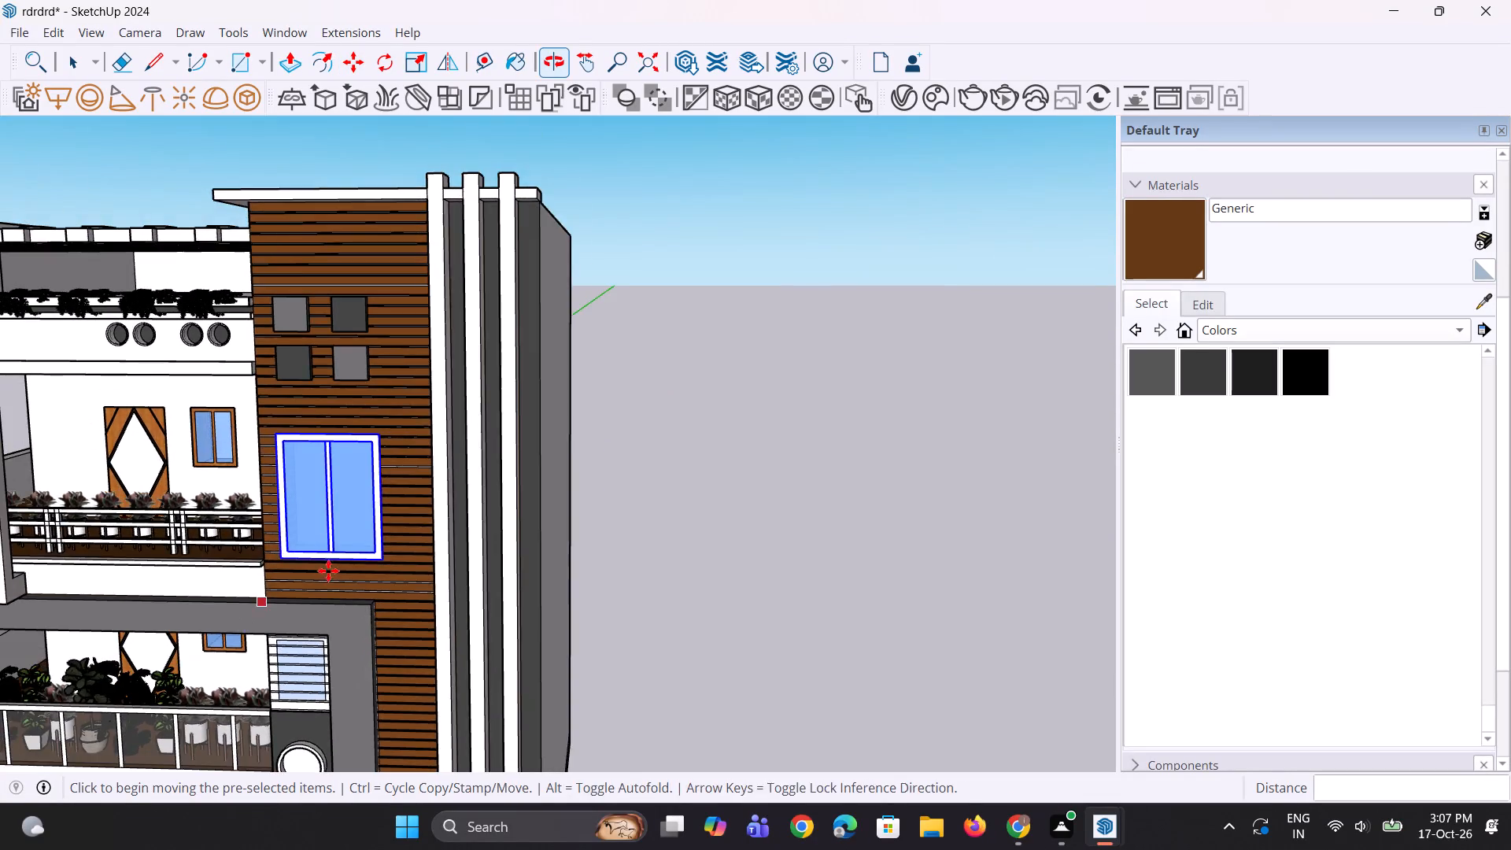
scroll(328, 571, up, 14)
click(453, 545)
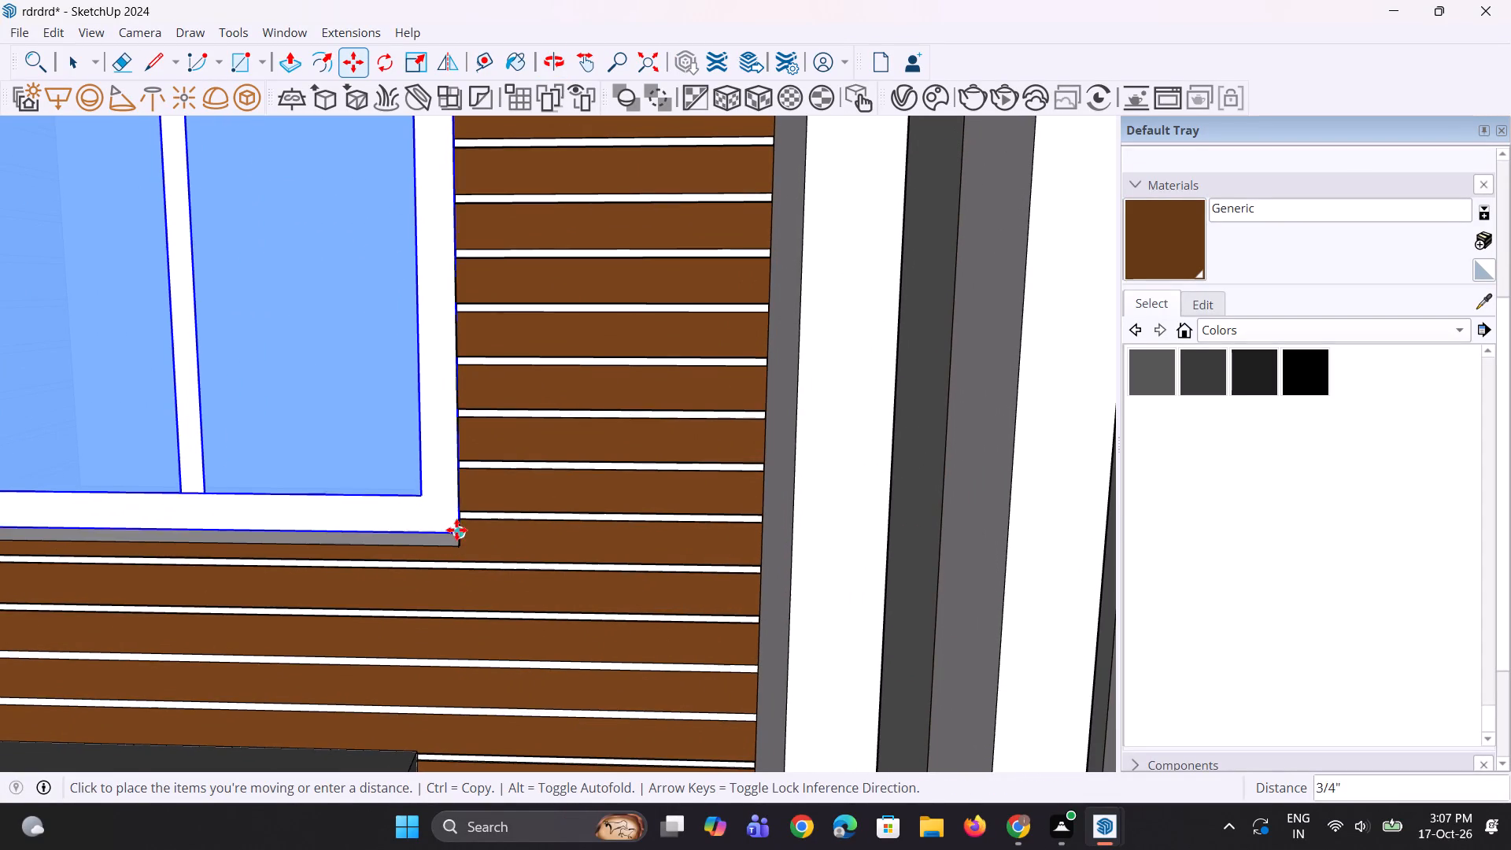
click(457, 543)
scroll(337, 585, down, 6)
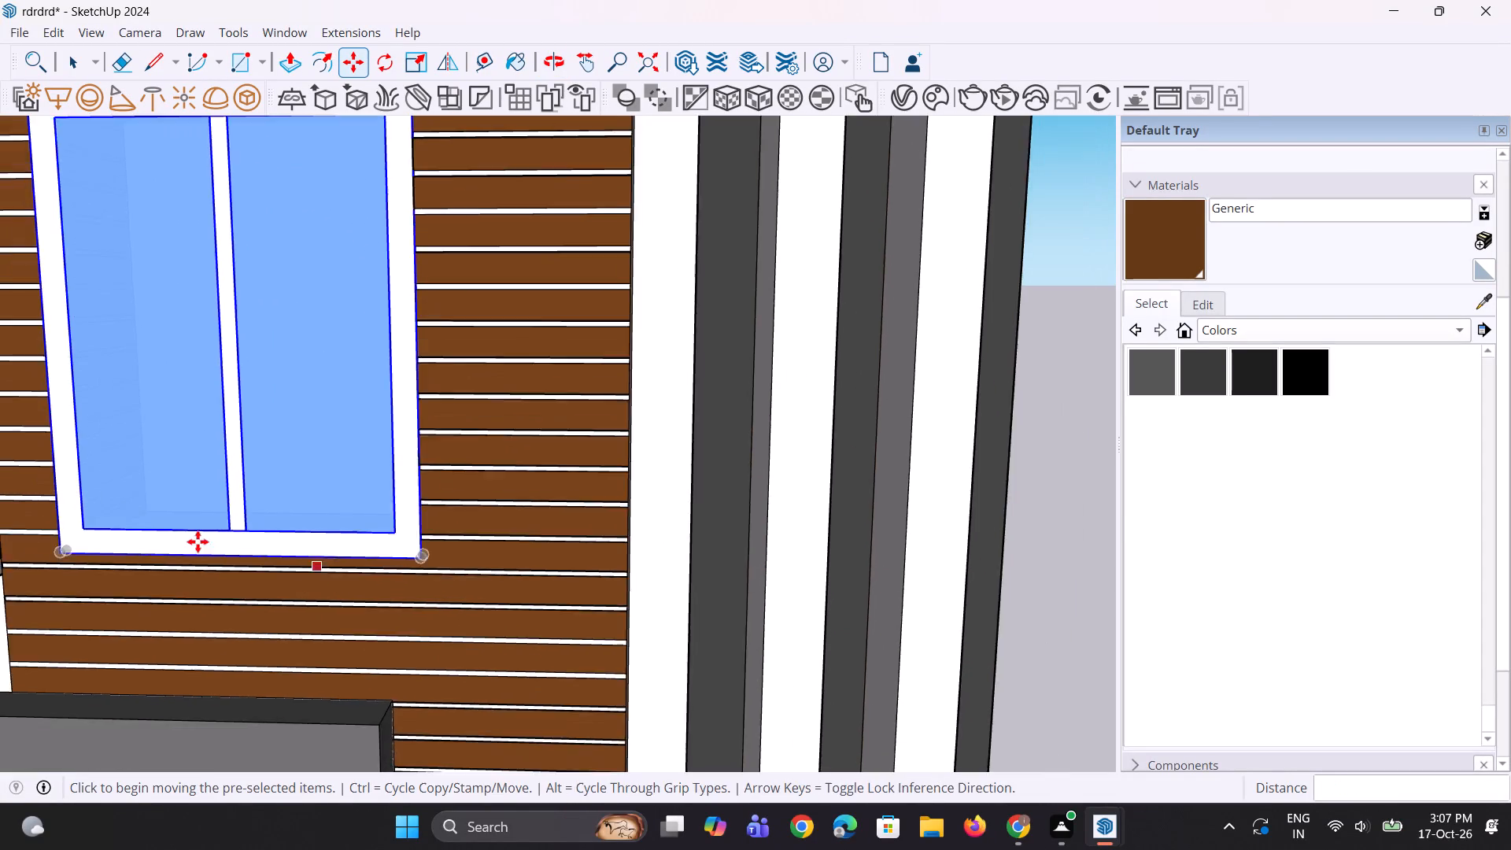
scroll(198, 541, down, 4)
middle_drag(153, 557, 271, 505)
key(space)
key(space)
click(763, 521)
scroll(279, 488, down, 4)
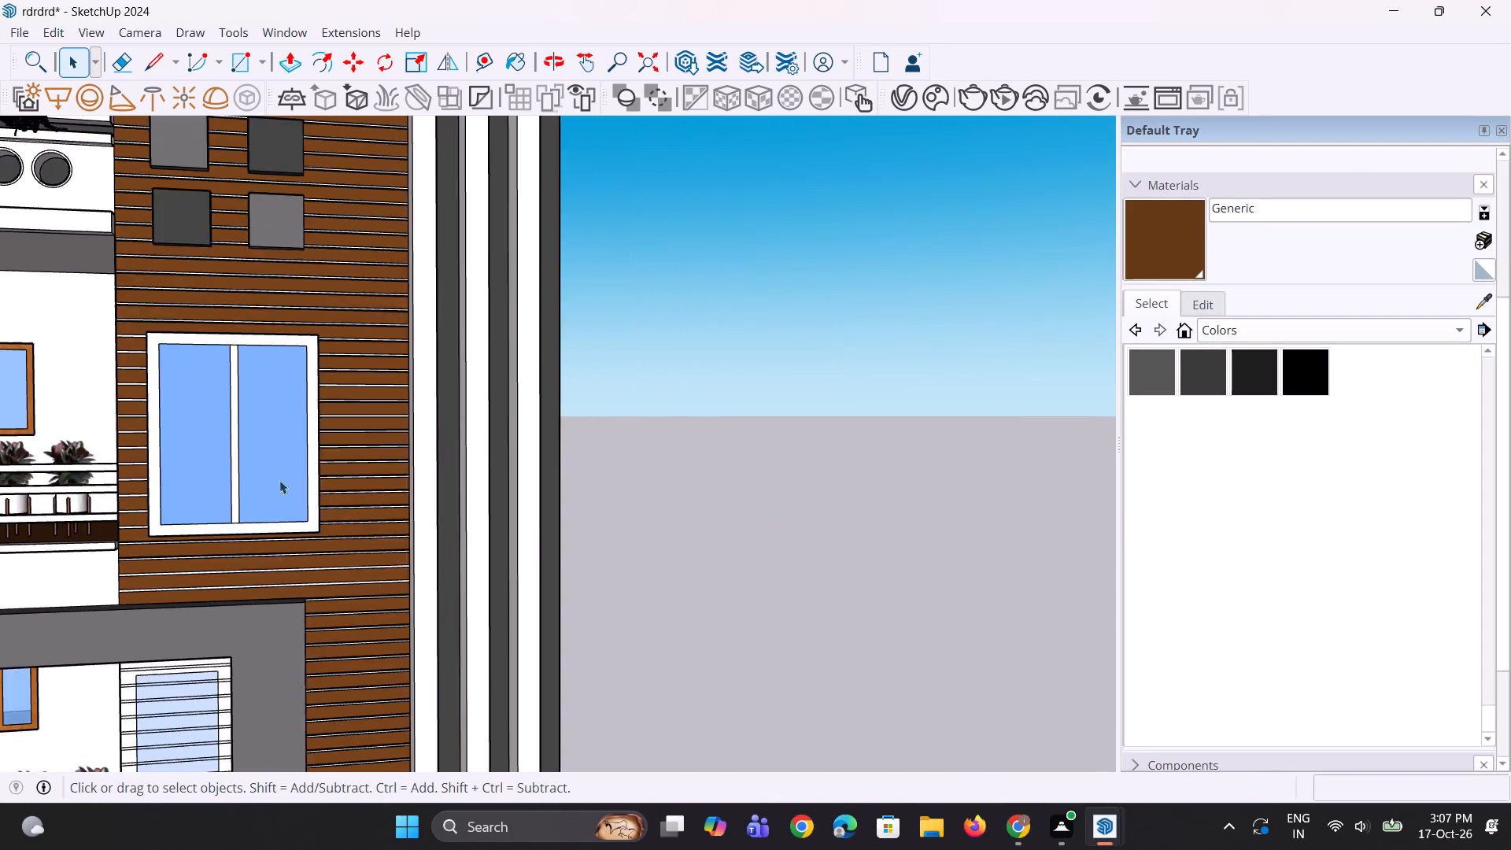
Erase the edge lines of the top two strips on the lower white window panel inside the grey frame.
scroll(279, 480, down, 12)
middle_drag(241, 567, 181, 545)
scroll(234, 609, up, 8)
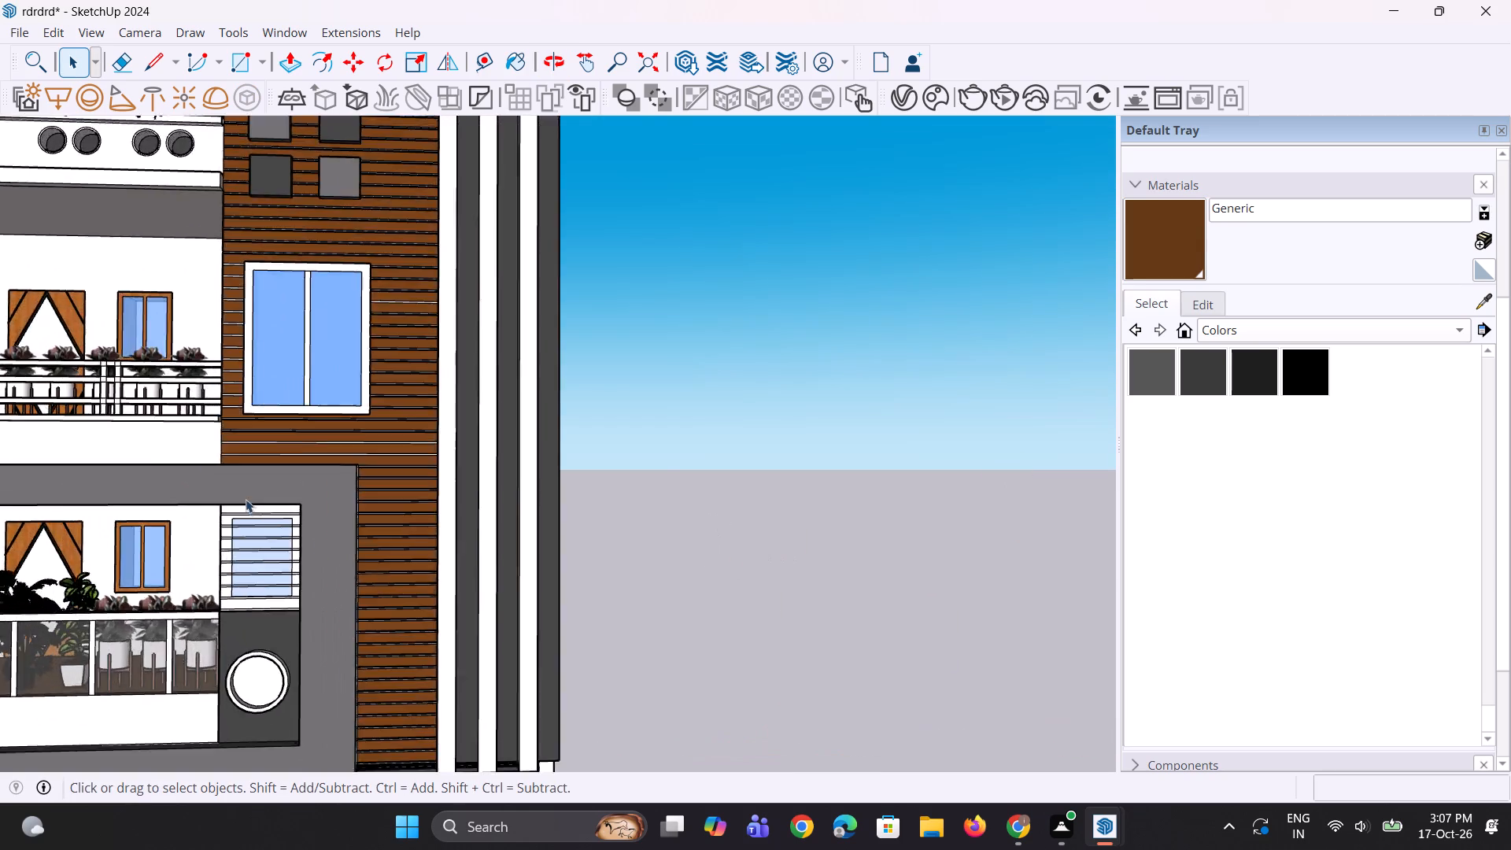
scroll(246, 499, up, 11)
key(e)
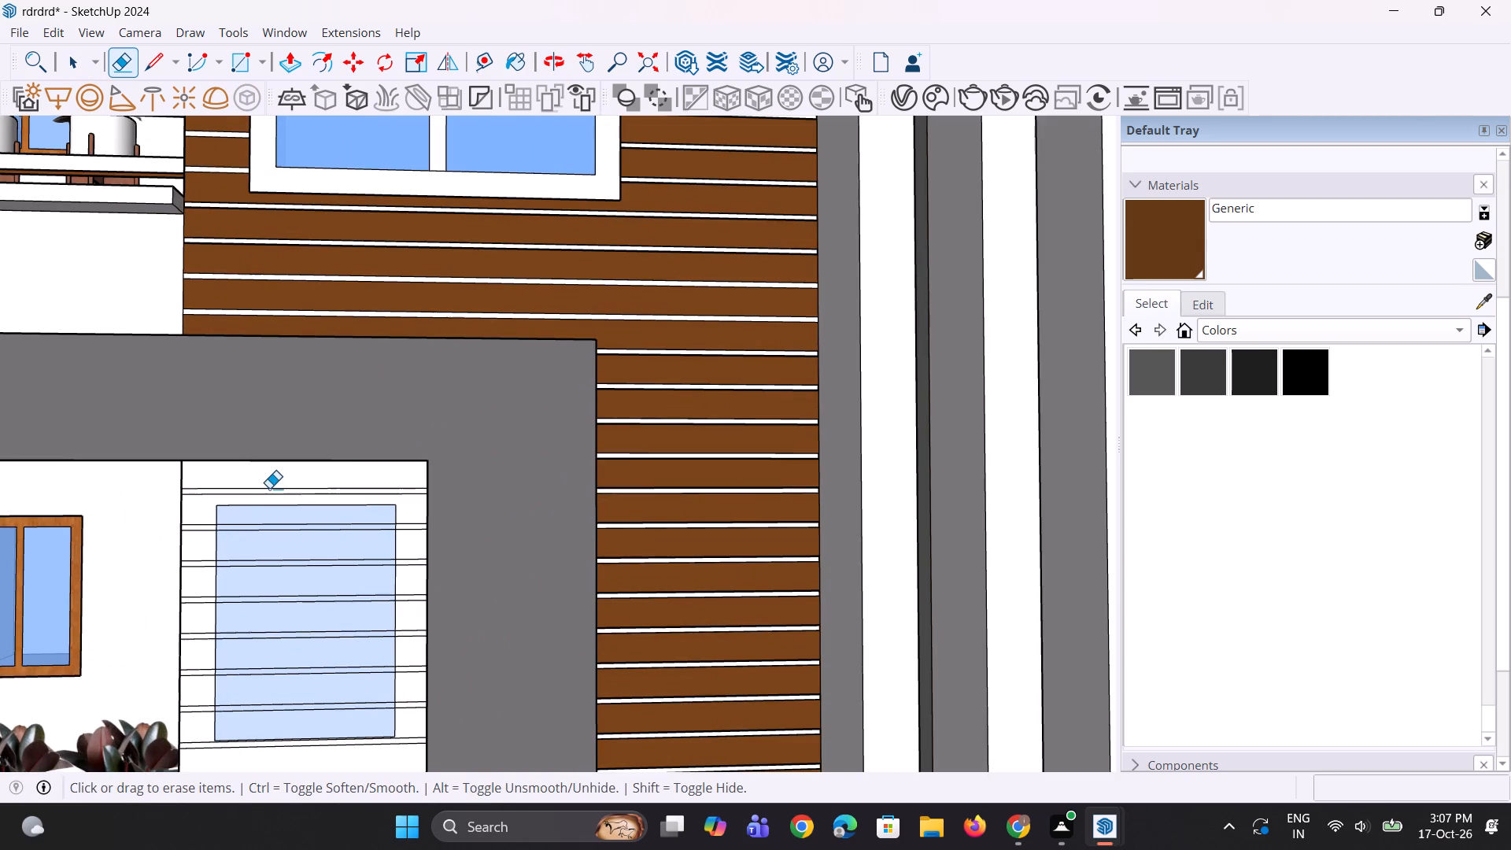
click(269, 488)
click(270, 488)
click(273, 493)
click(267, 527)
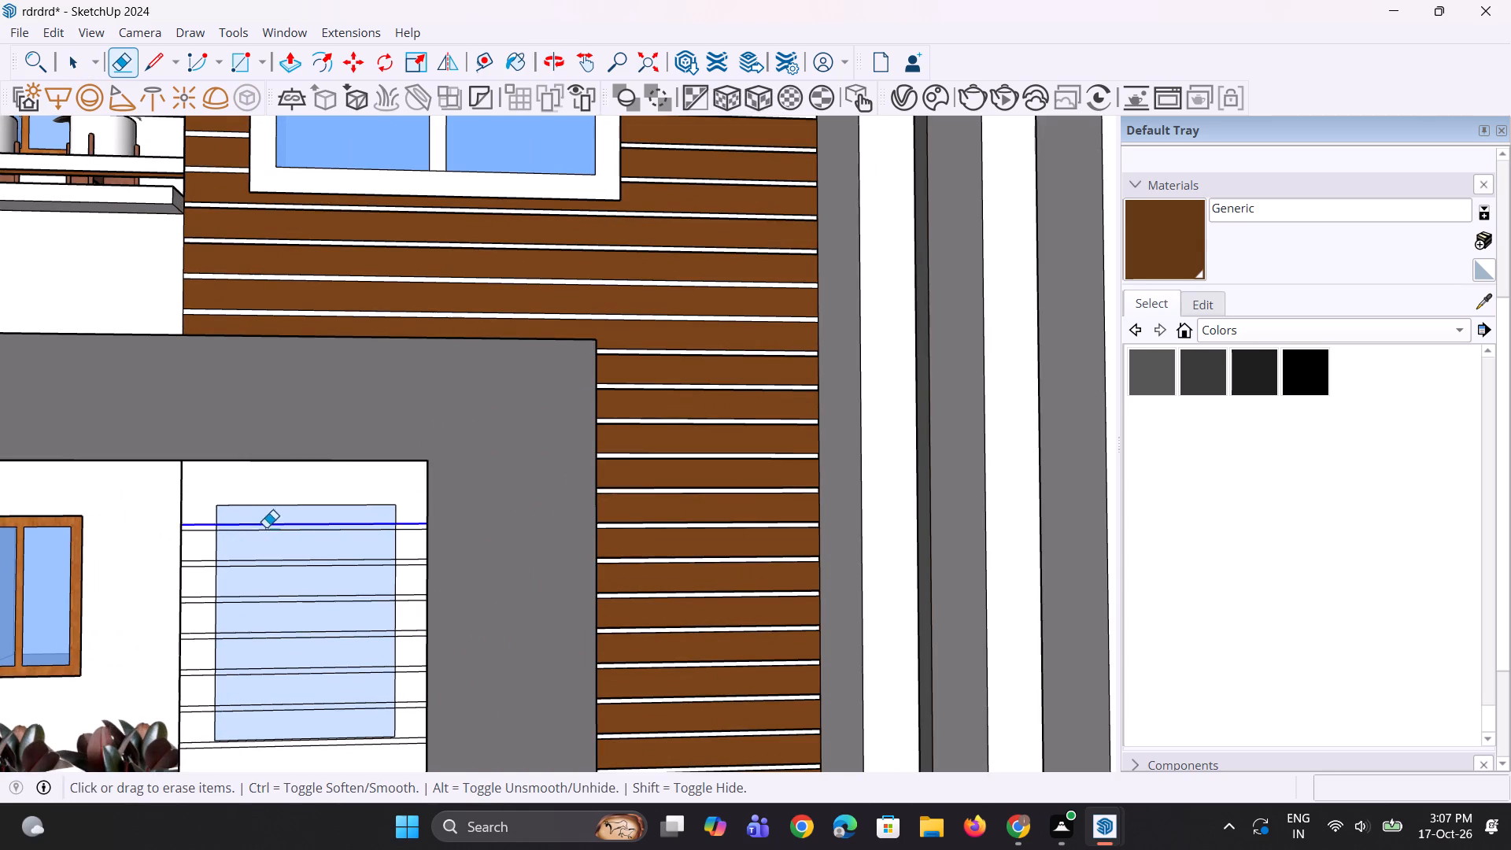
click(279, 525)
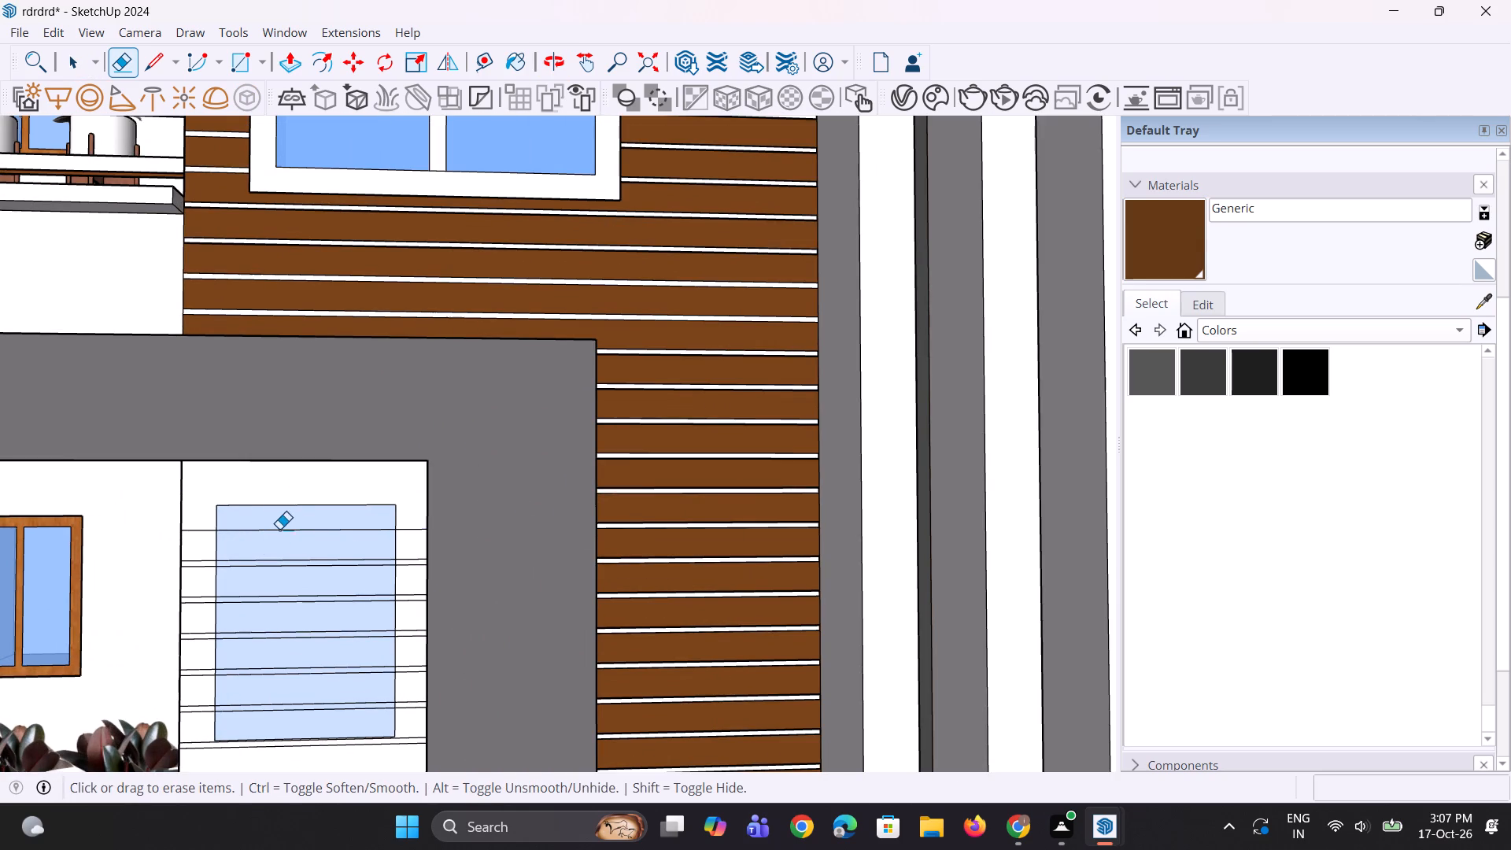
click(279, 529)
Erase the edge lines of the next two strips crossing the light blue glass on the lower window panel.
scroll(279, 510, down, 9)
scroll(273, 562, up, 7)
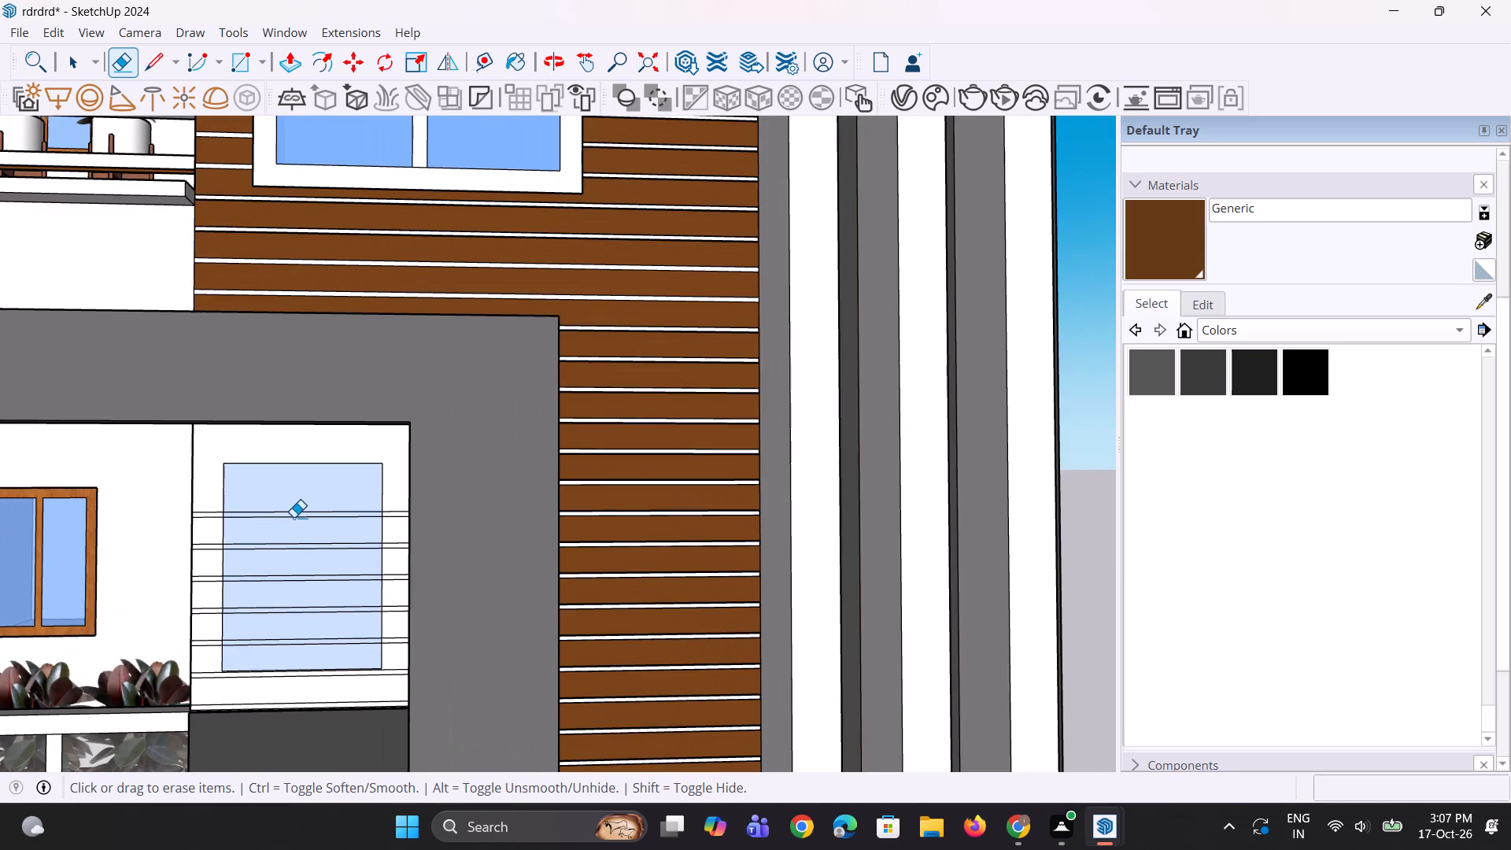
click(294, 517)
click(305, 512)
scroll(290, 571, up, 3)
click(299, 539)
click(304, 536)
click(302, 545)
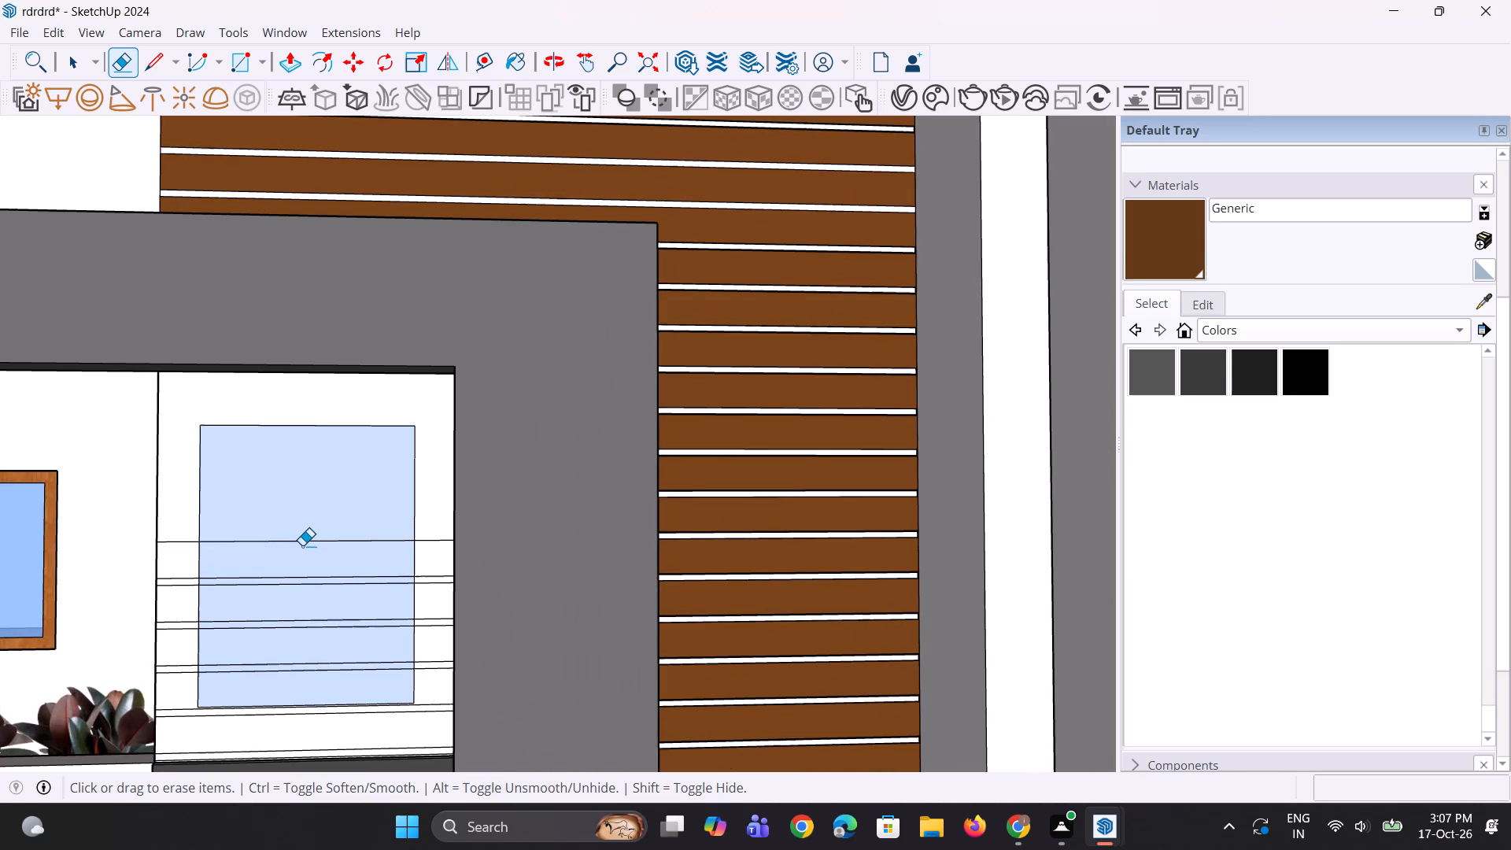
click(315, 540)
Erase the edge lines of the following two strips, the fifth and sixth from the top, across the lower window's glass.
scroll(315, 534, down, 5)
scroll(300, 625, up, 6)
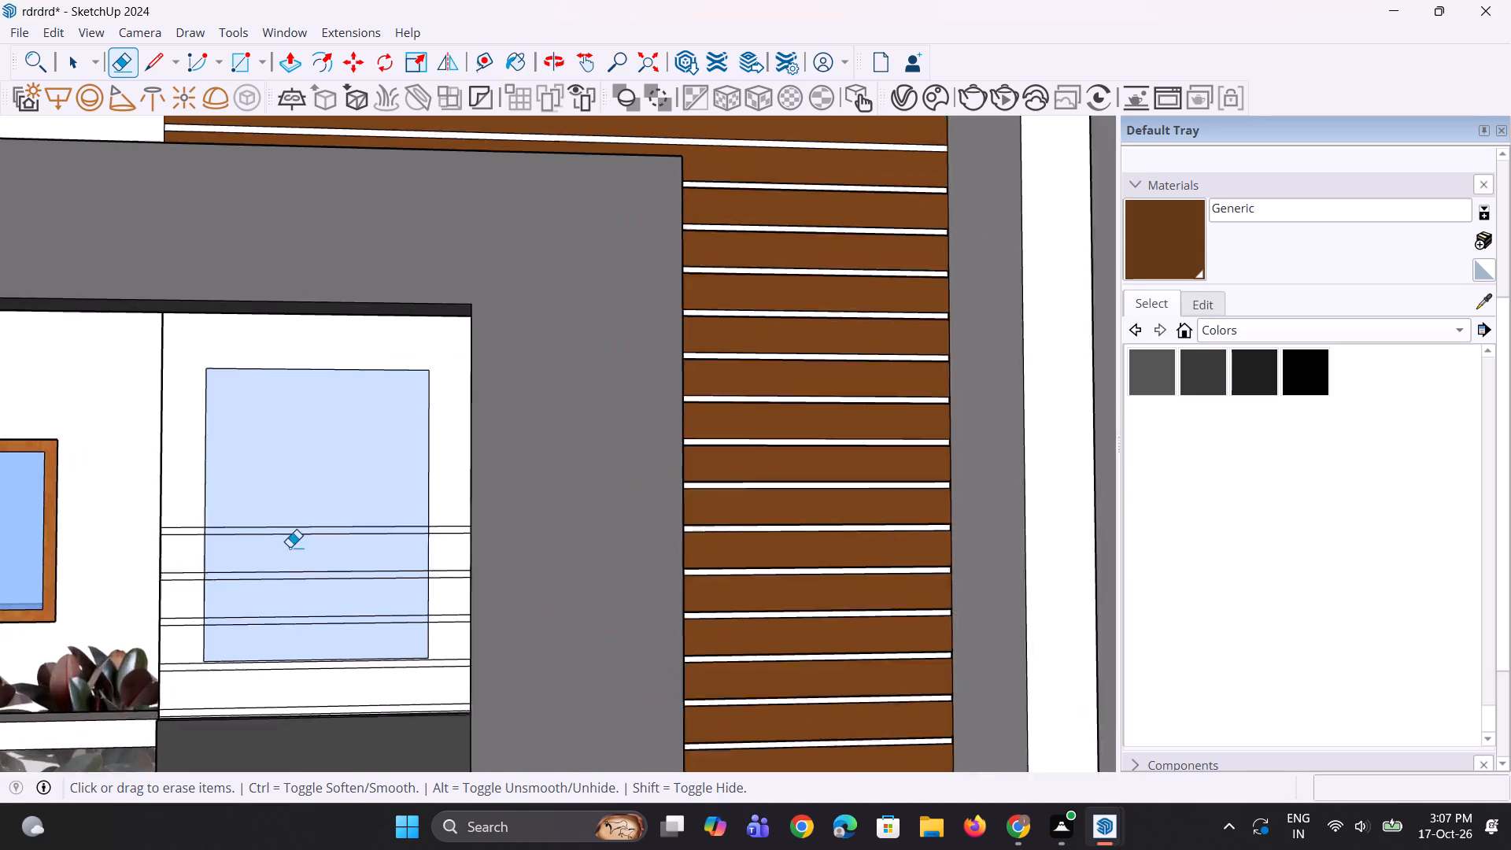
scroll(290, 547, up, 2)
click(305, 523)
click(305, 531)
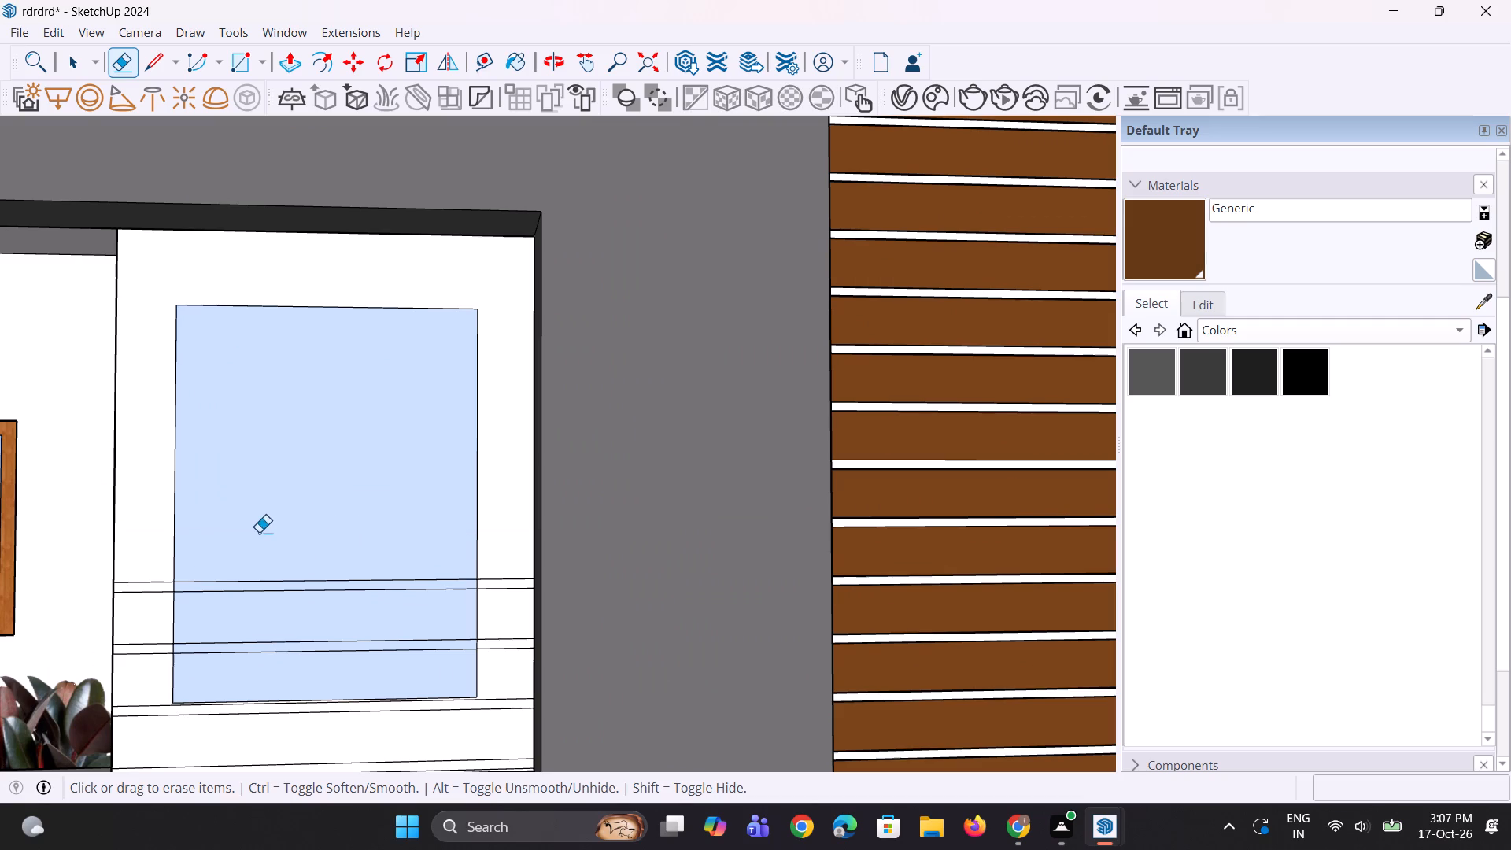
scroll(259, 532, down, 5)
scroll(187, 627, up, 7)
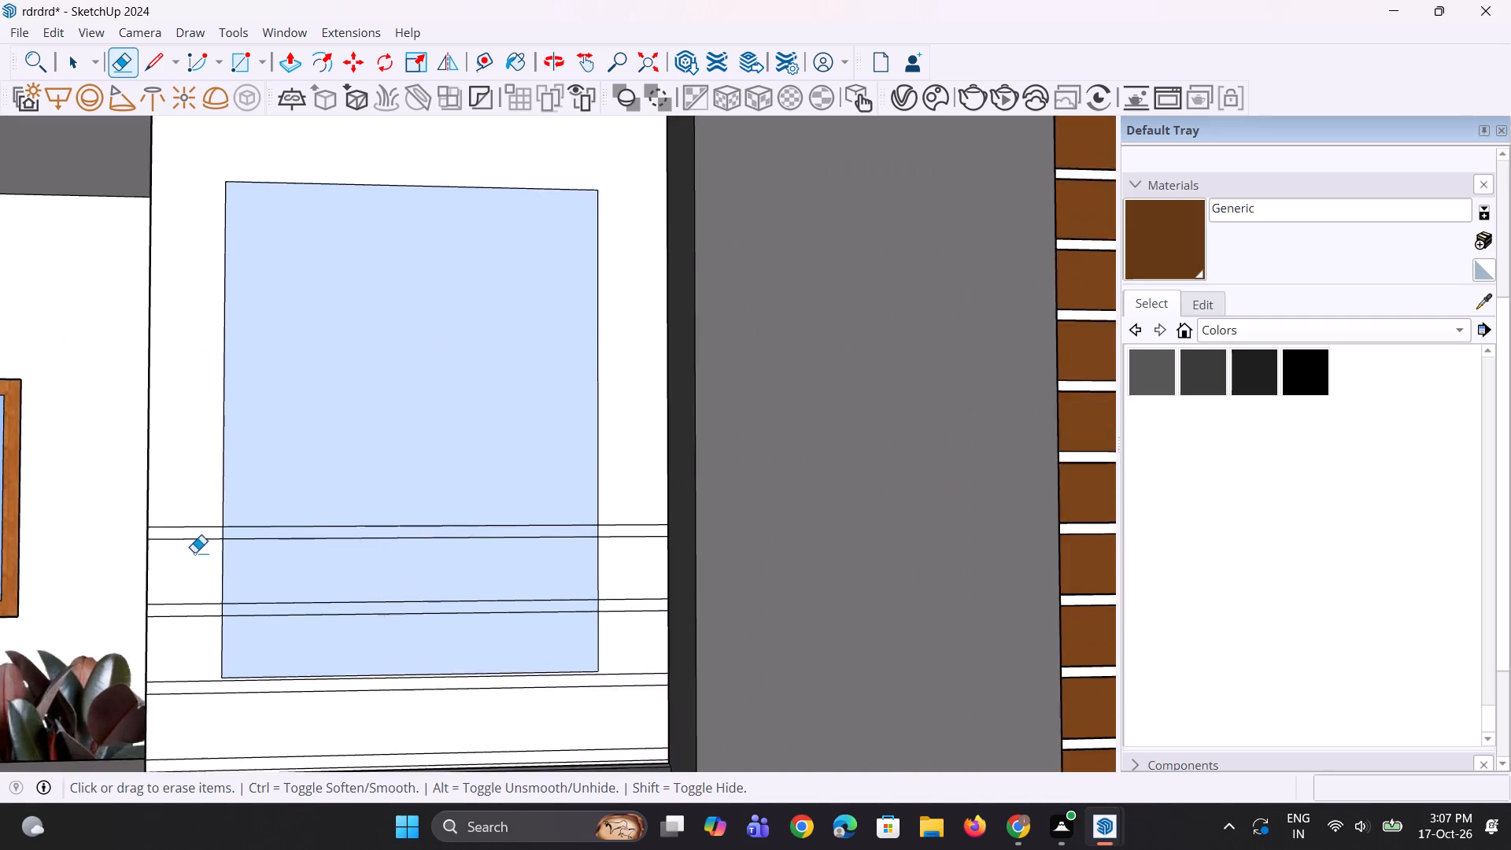
scroll(194, 552, up, 3)
click(197, 524)
click(204, 523)
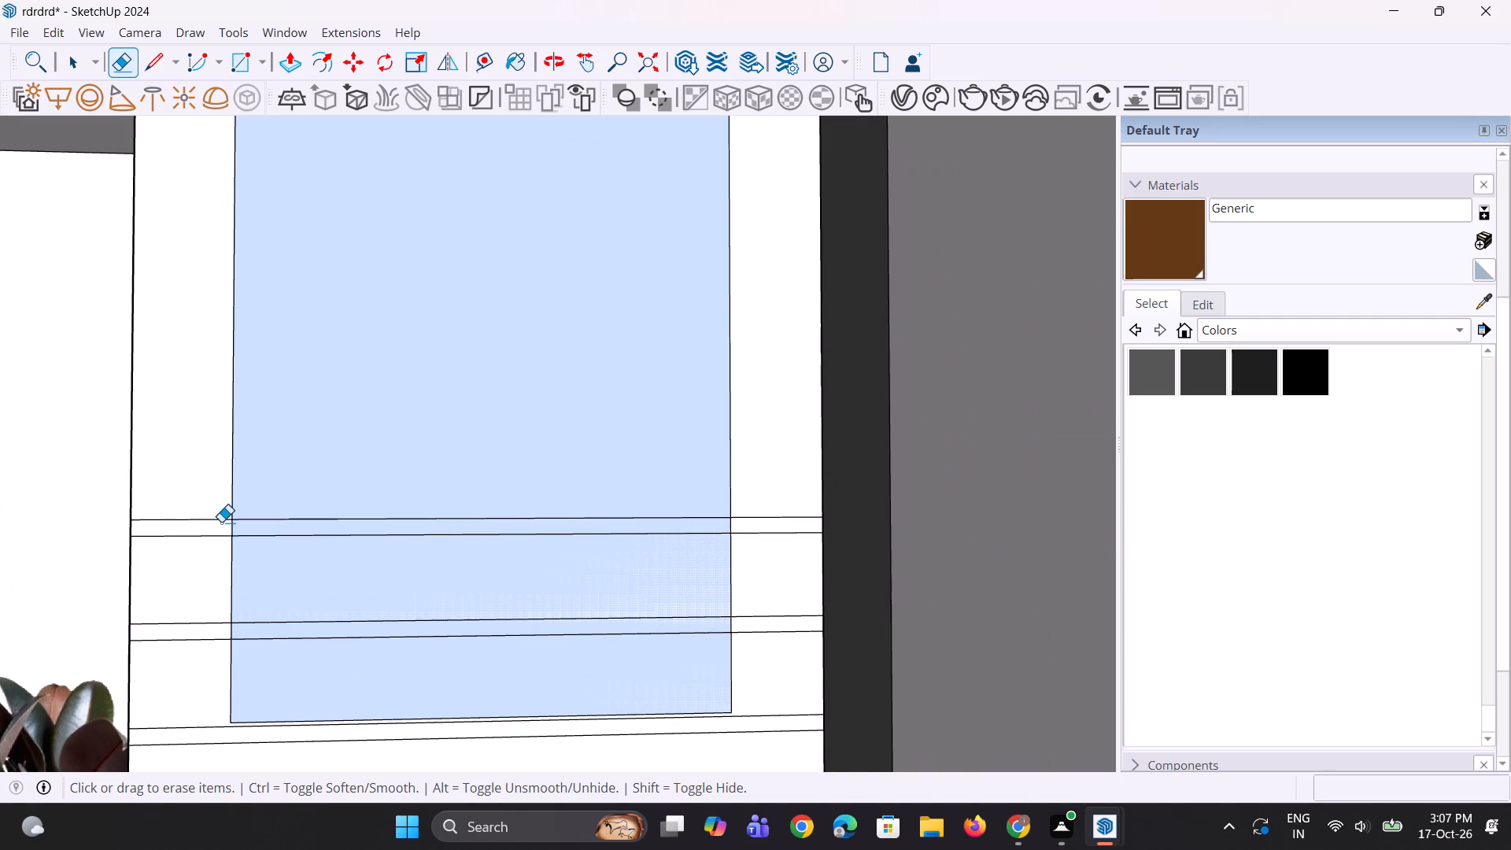
click(222, 520)
click(227, 535)
Erase the edge lines of the last strip crossing the glass and of the strip just below the glass.
scroll(227, 535, down, 5)
scroll(216, 678, up, 4)
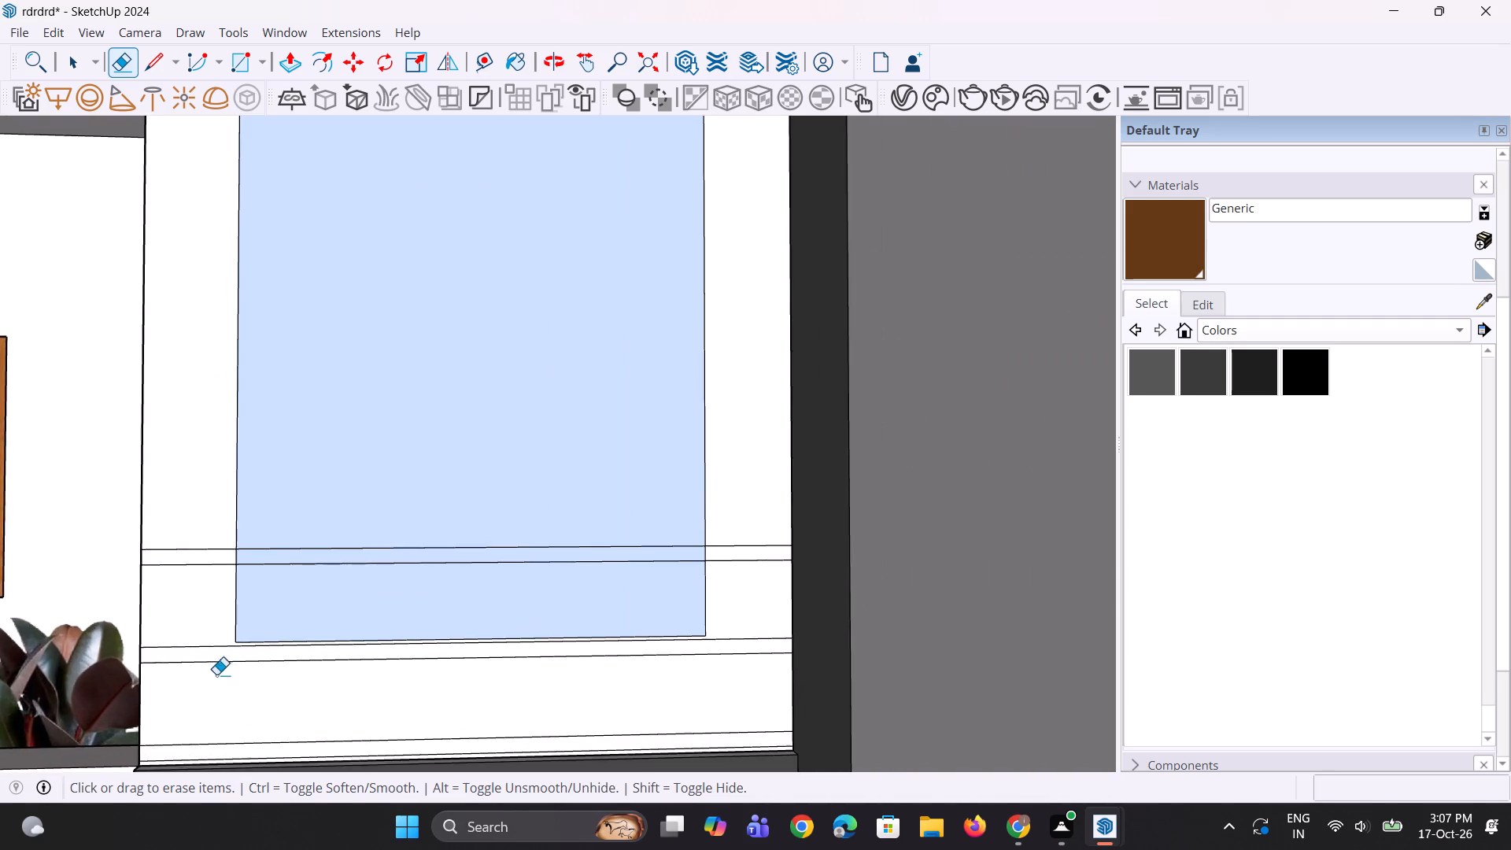
scroll(216, 674, up, 3)
click(233, 643)
click(213, 667)
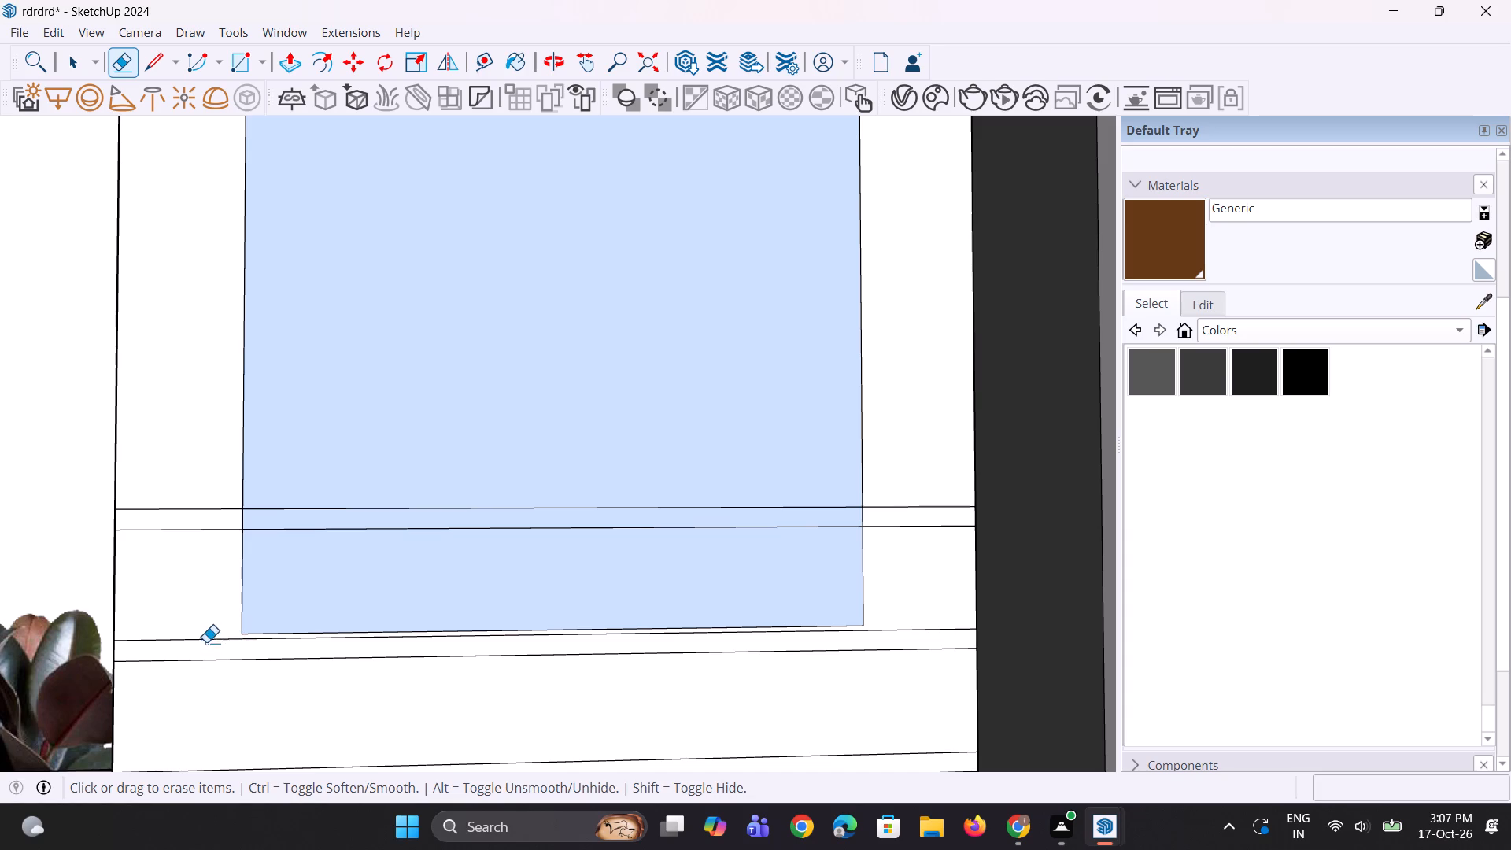
click(205, 632)
click(202, 645)
click(207, 637)
click(209, 665)
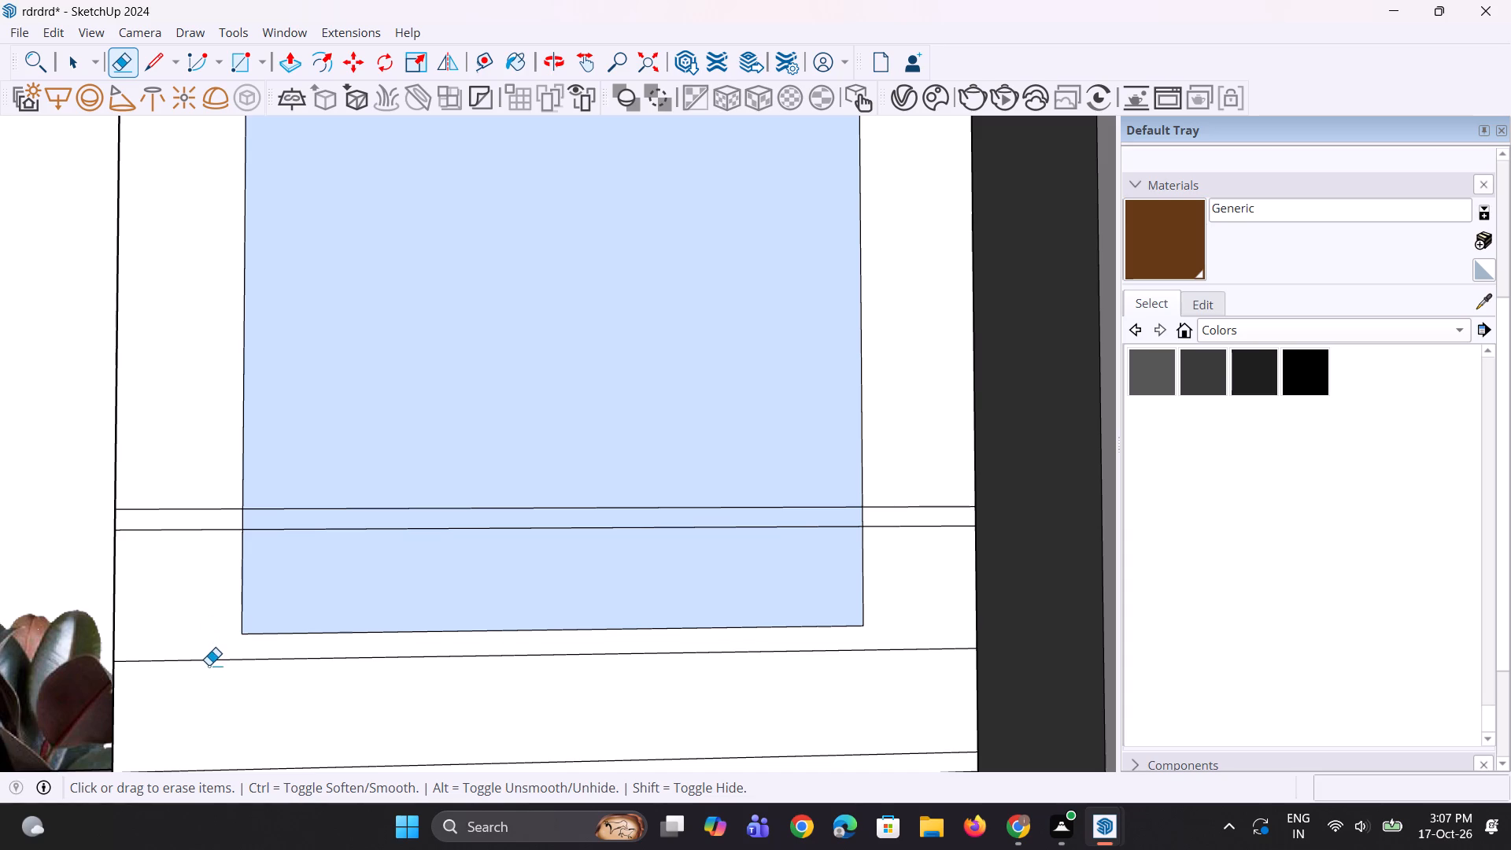
scroll(182, 518, up, 2)
click(187, 509)
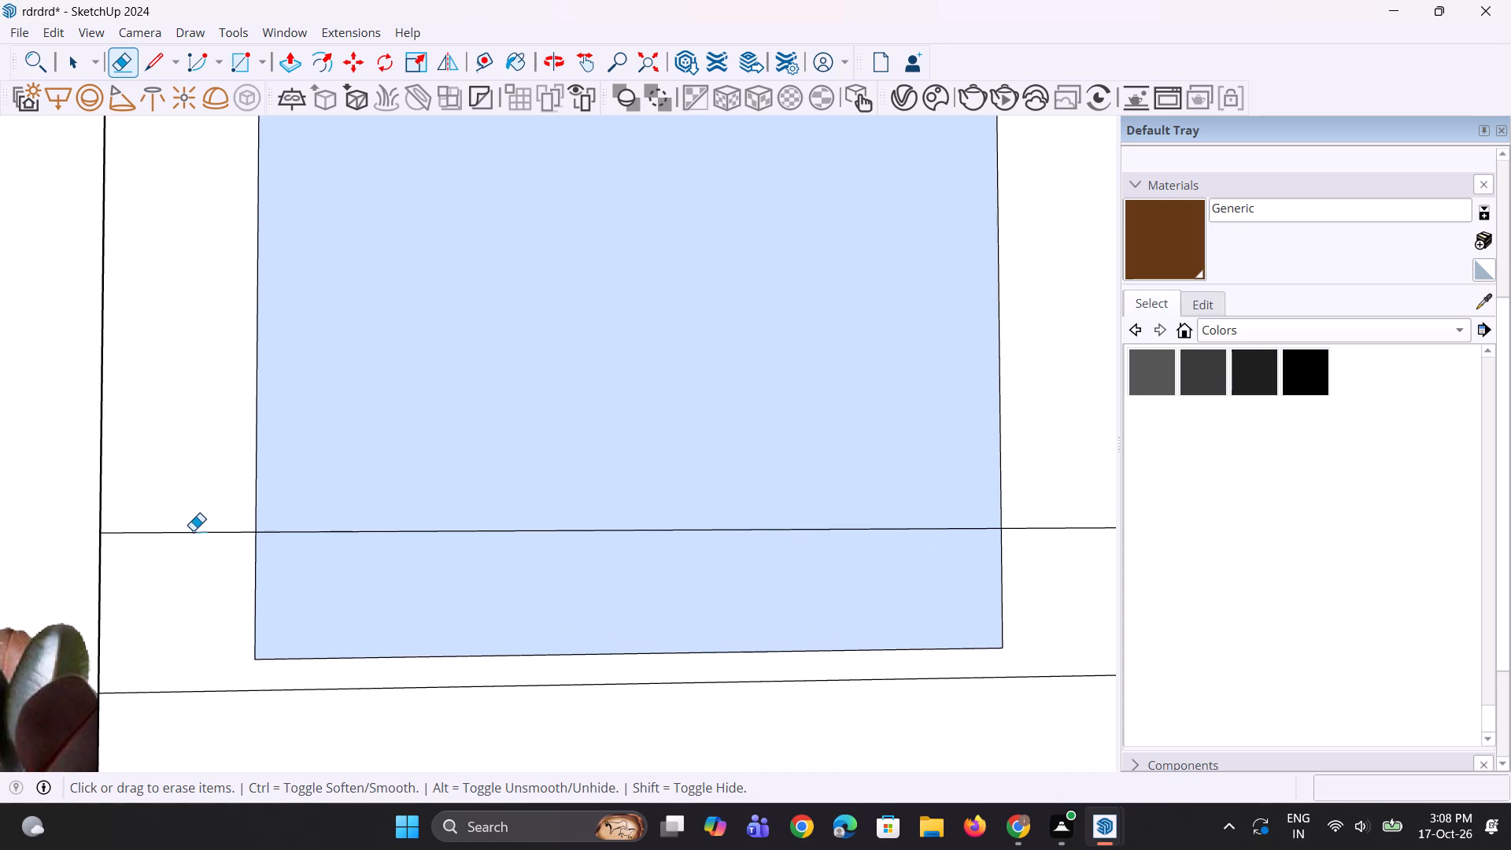
click(193, 530)
click(183, 693)
Erase both edge lines of the bottom strip, just above the dark base of the lower window panel.
scroll(212, 592, down, 2)
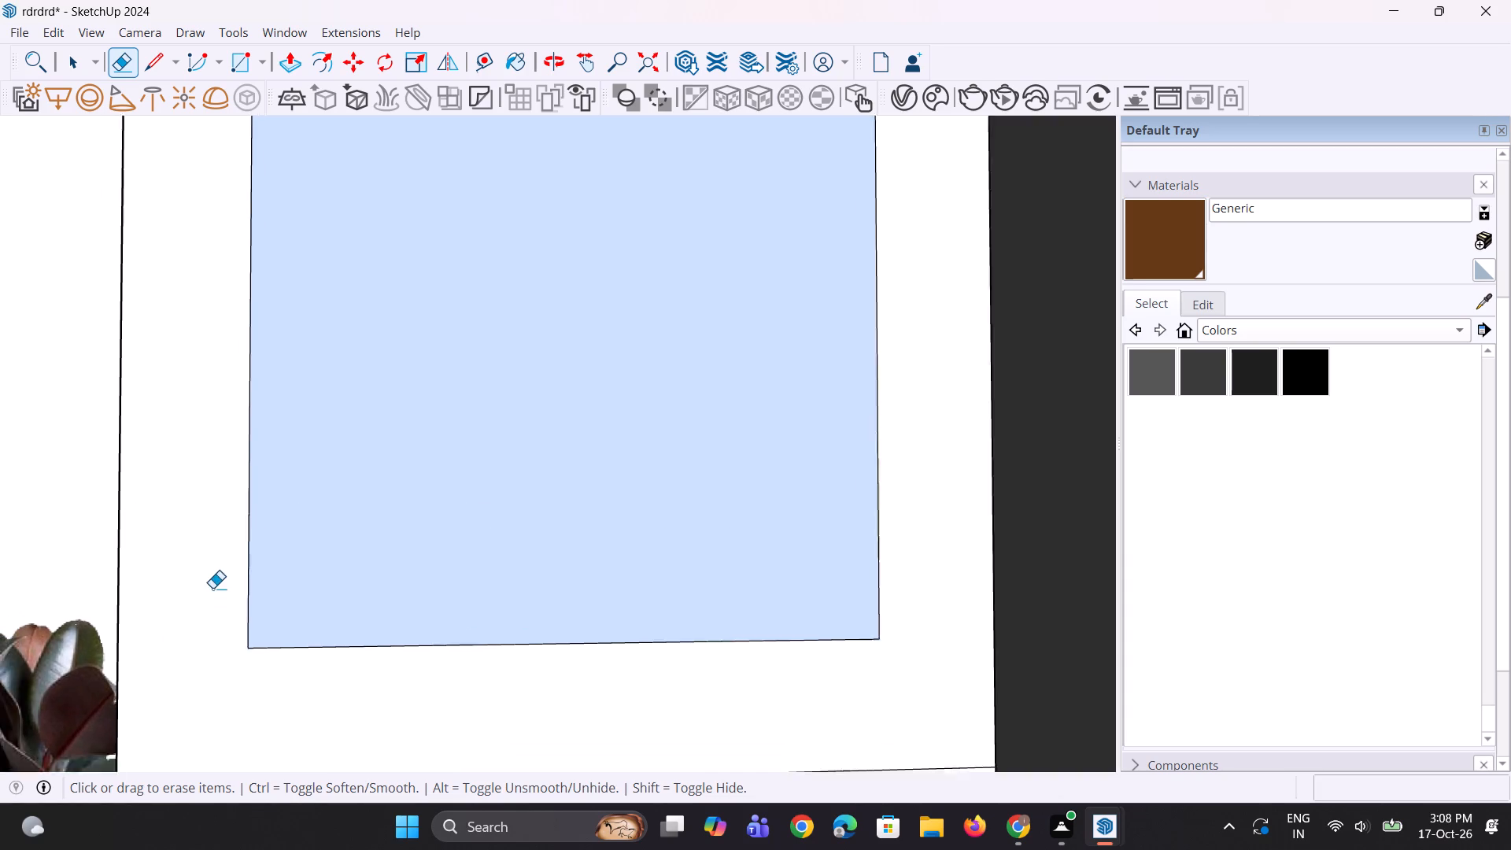
scroll(212, 588, down, 8)
scroll(193, 689, up, 7)
click(209, 665)
click(216, 677)
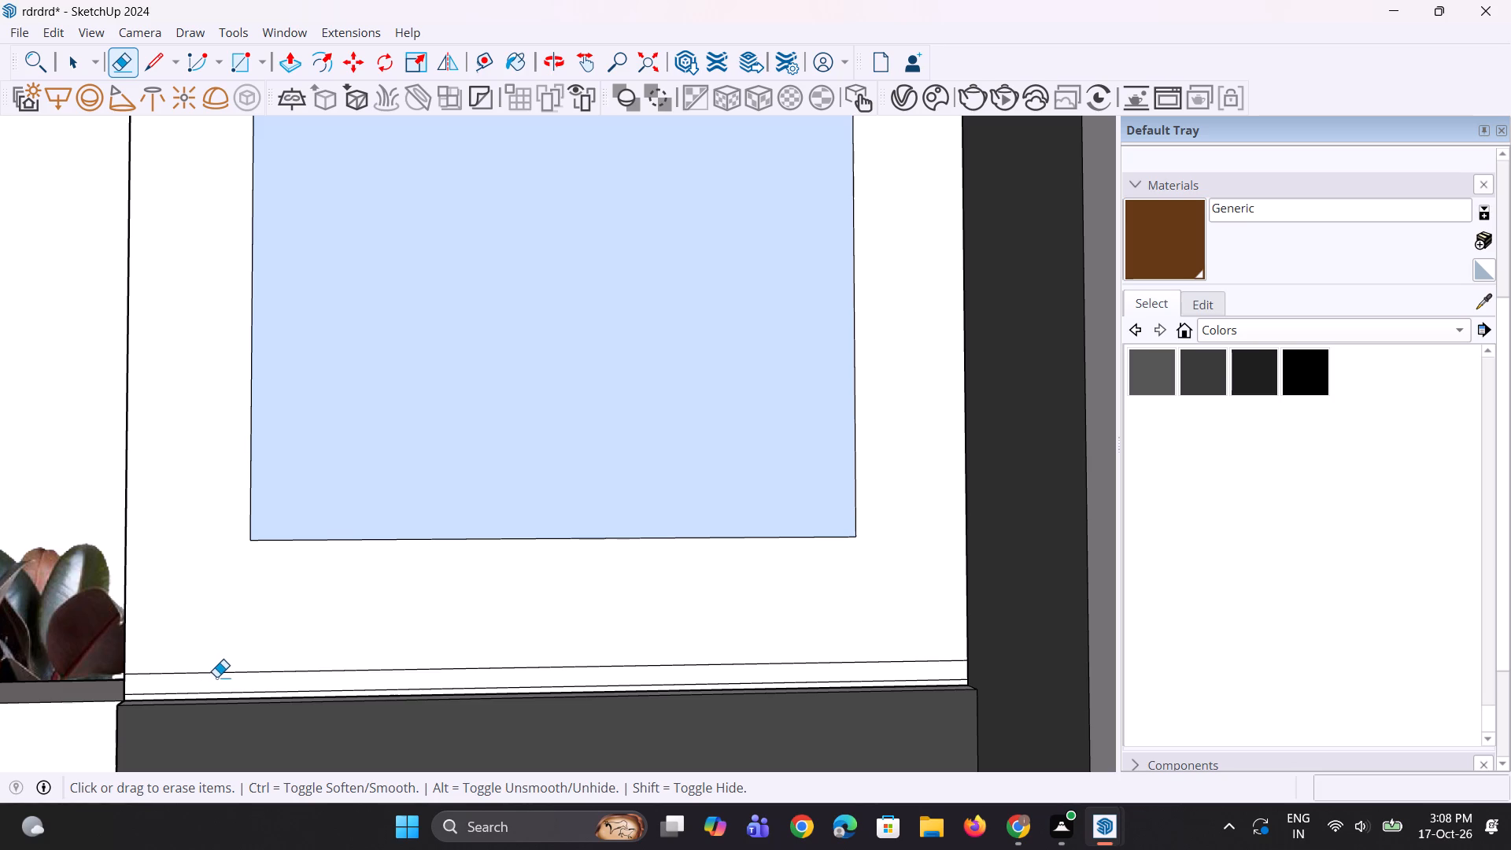
click(229, 673)
middle_drag(201, 679, 187, 750)
scroll(184, 704, up, 4)
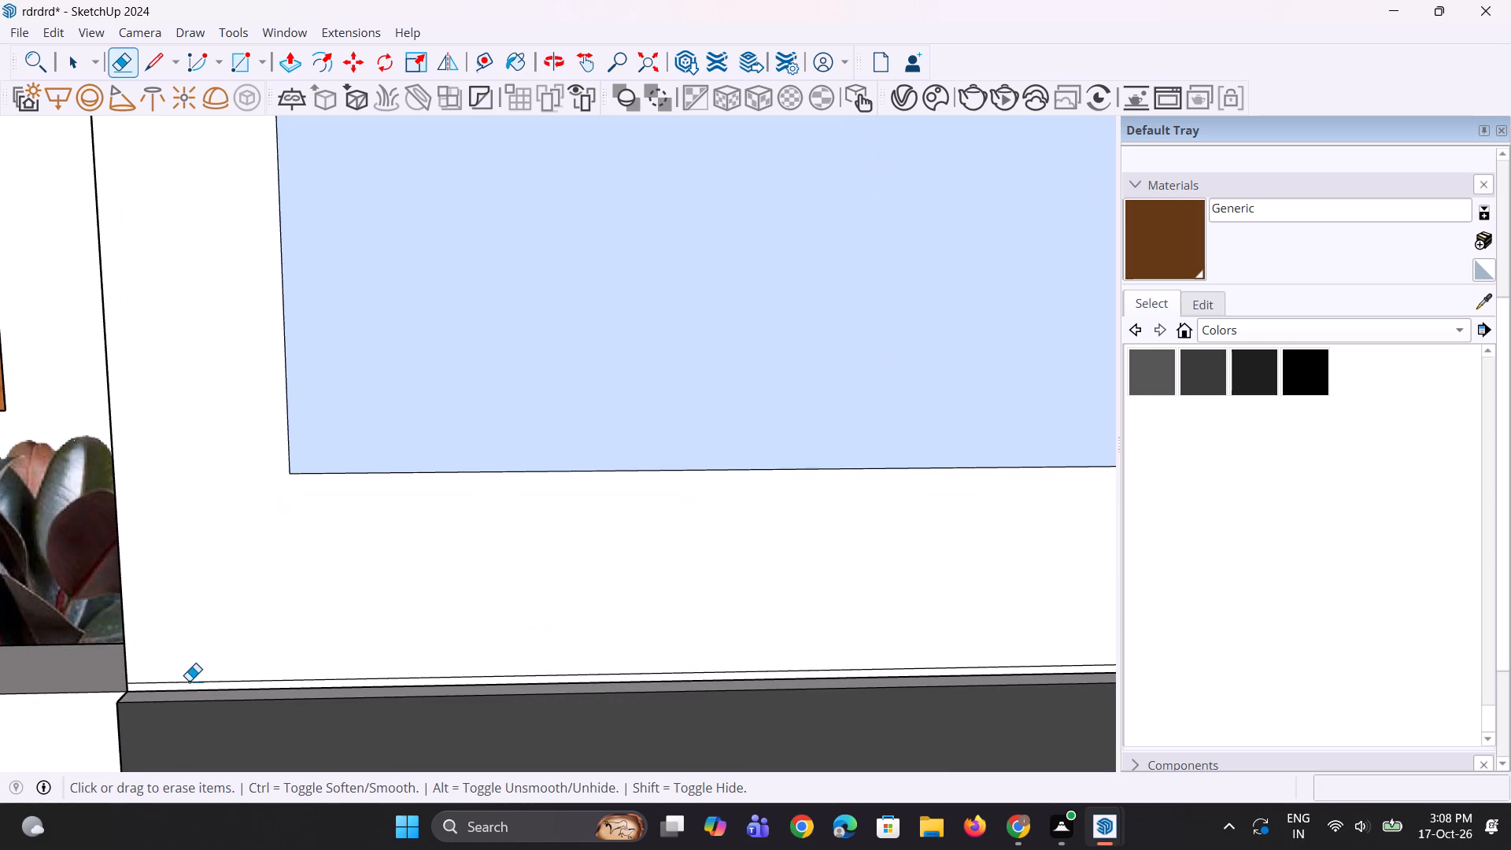
click(189, 681)
Examine the cleared lower window panel and the overall facade from several angles and distances.
scroll(175, 673, down, 11)
middle_drag(102, 671, 423, 603)
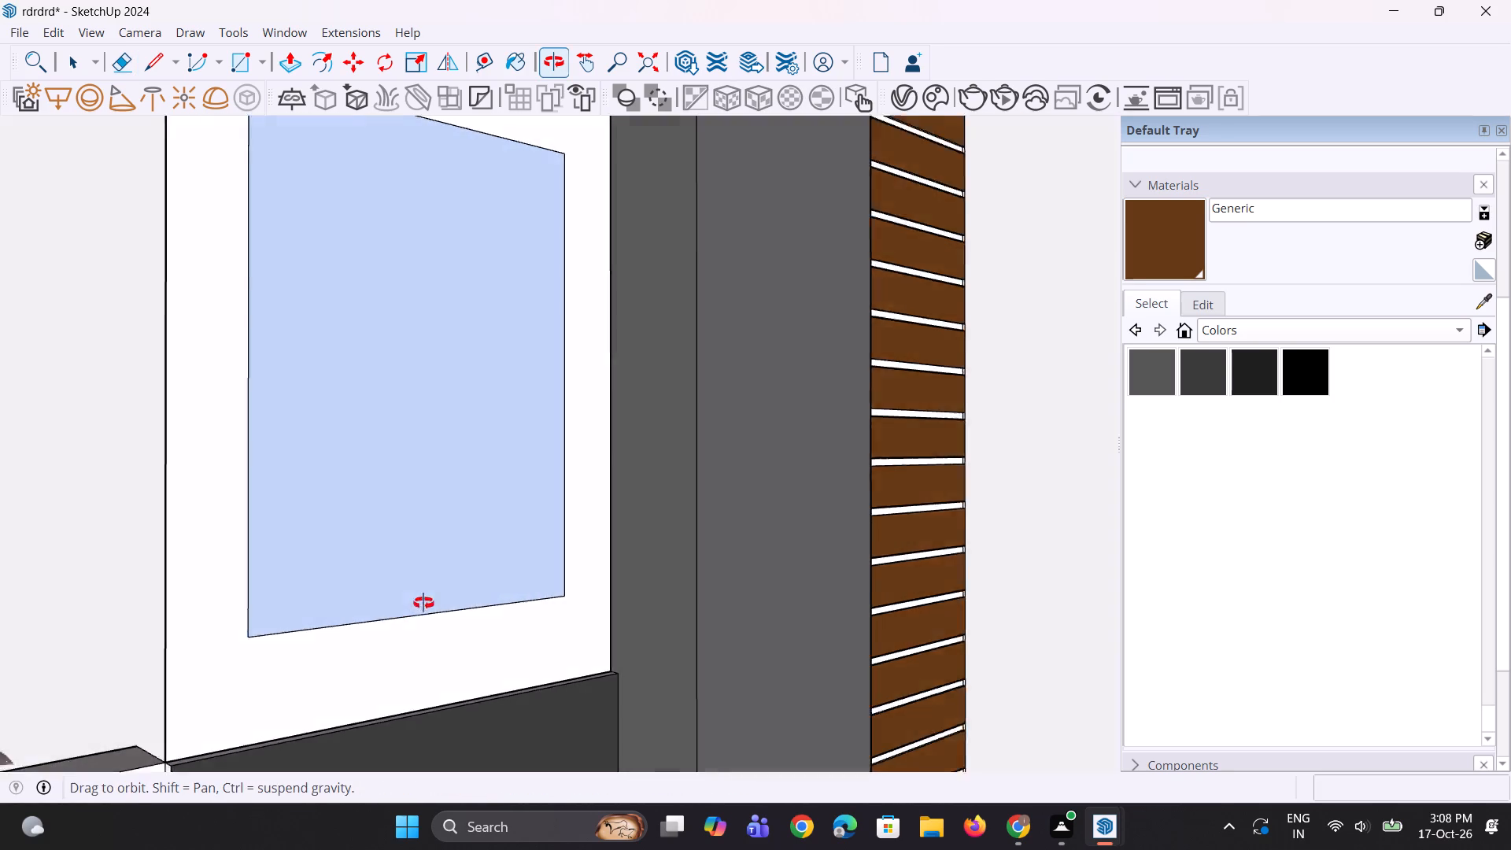
middle_drag(423, 603, 429, 601)
scroll(280, 616, down, 5)
middle_drag(104, 692, 53, 710)
scroll(108, 586, down, 5)
middle_drag(246, 583, 142, 567)
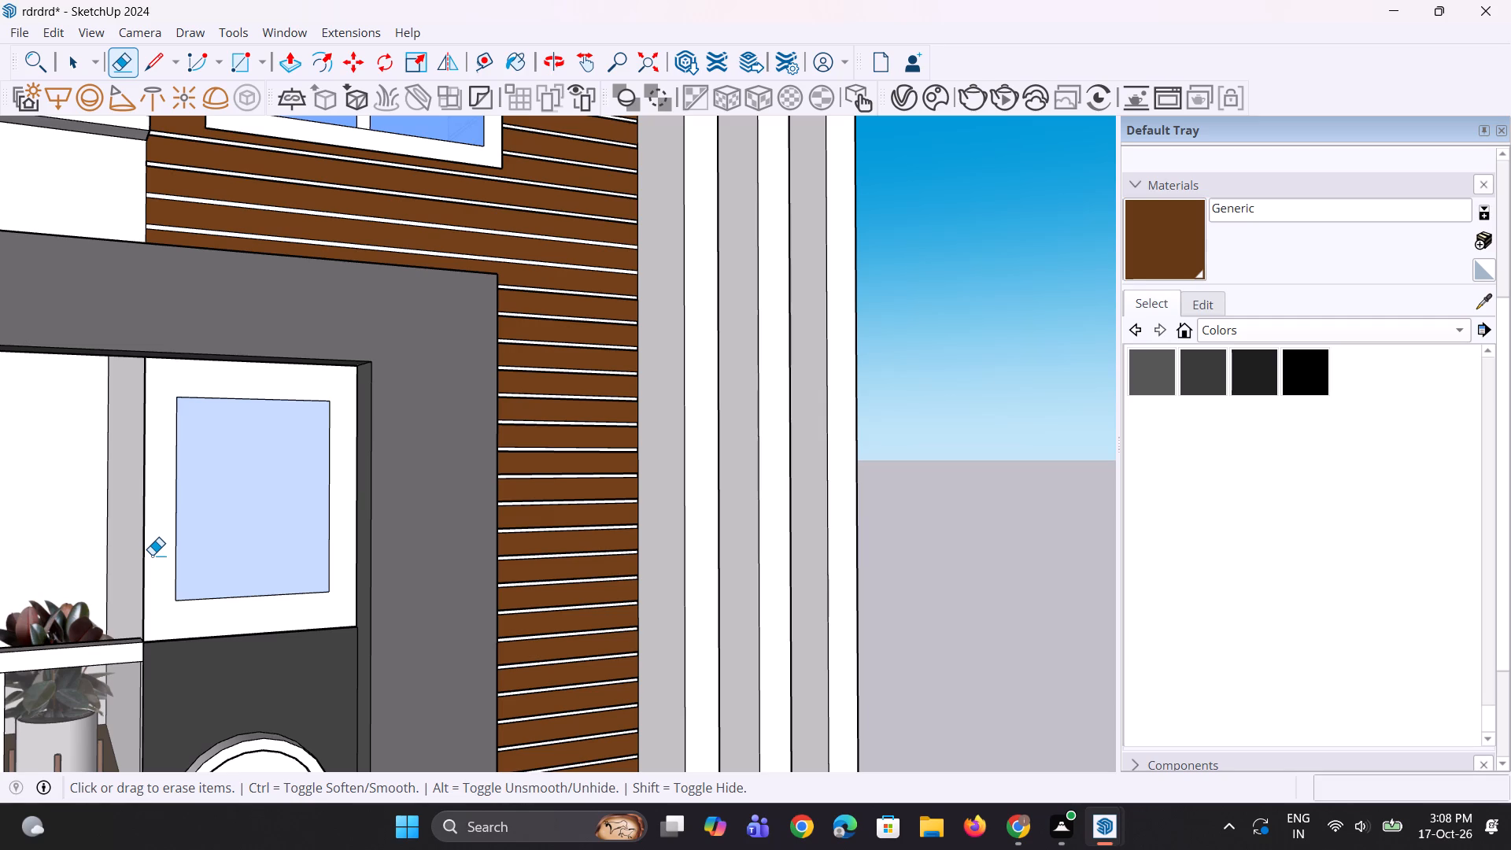
scroll(272, 518, down, 10)
scroll(350, 478, down, 14)
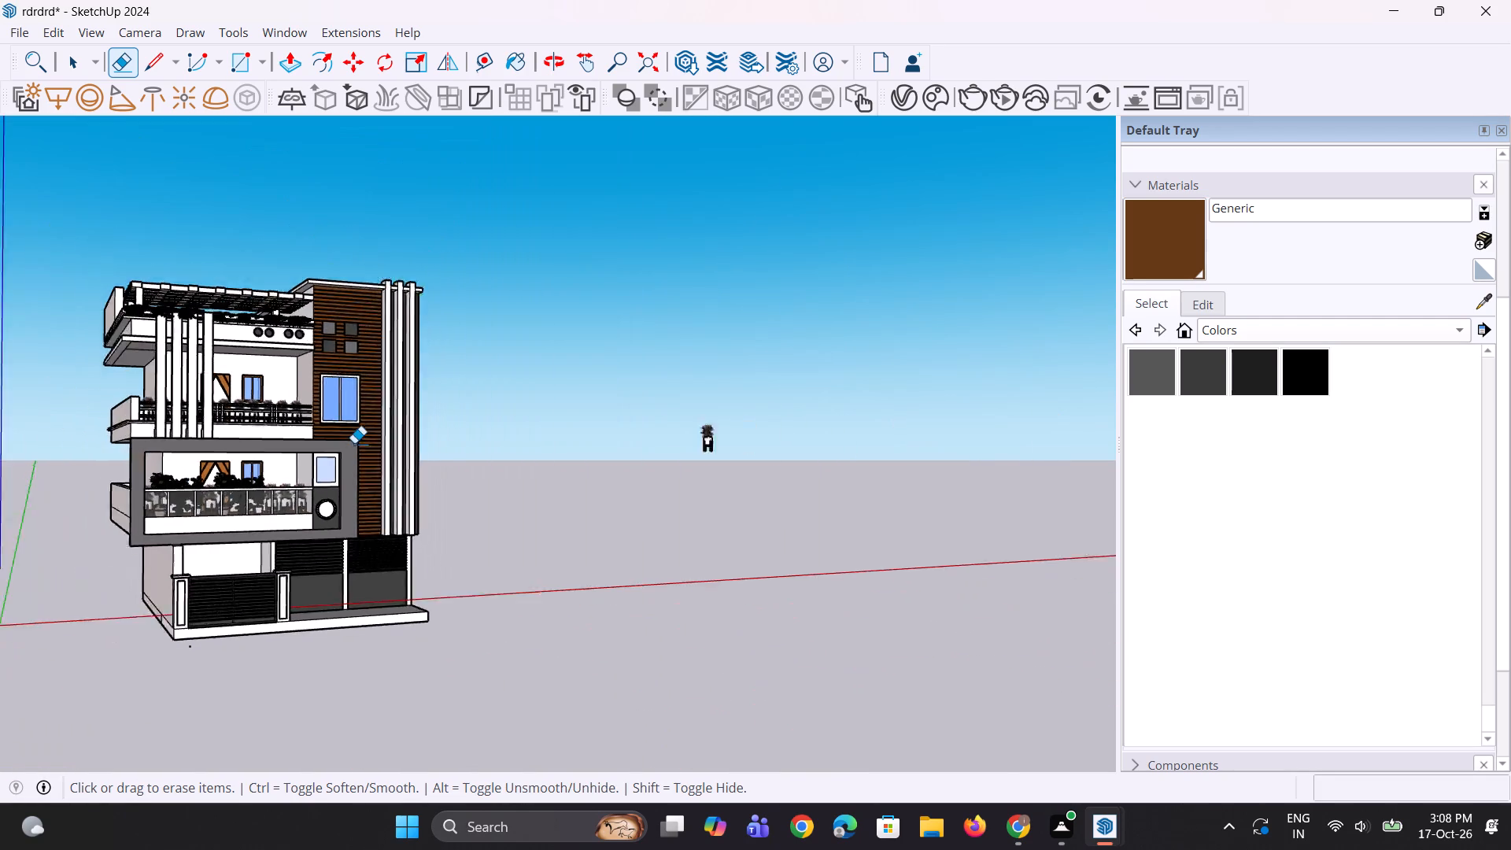
scroll(259, 458, up, 1)
middle_drag(220, 468, 92, 520)
scroll(160, 421, up, 14)
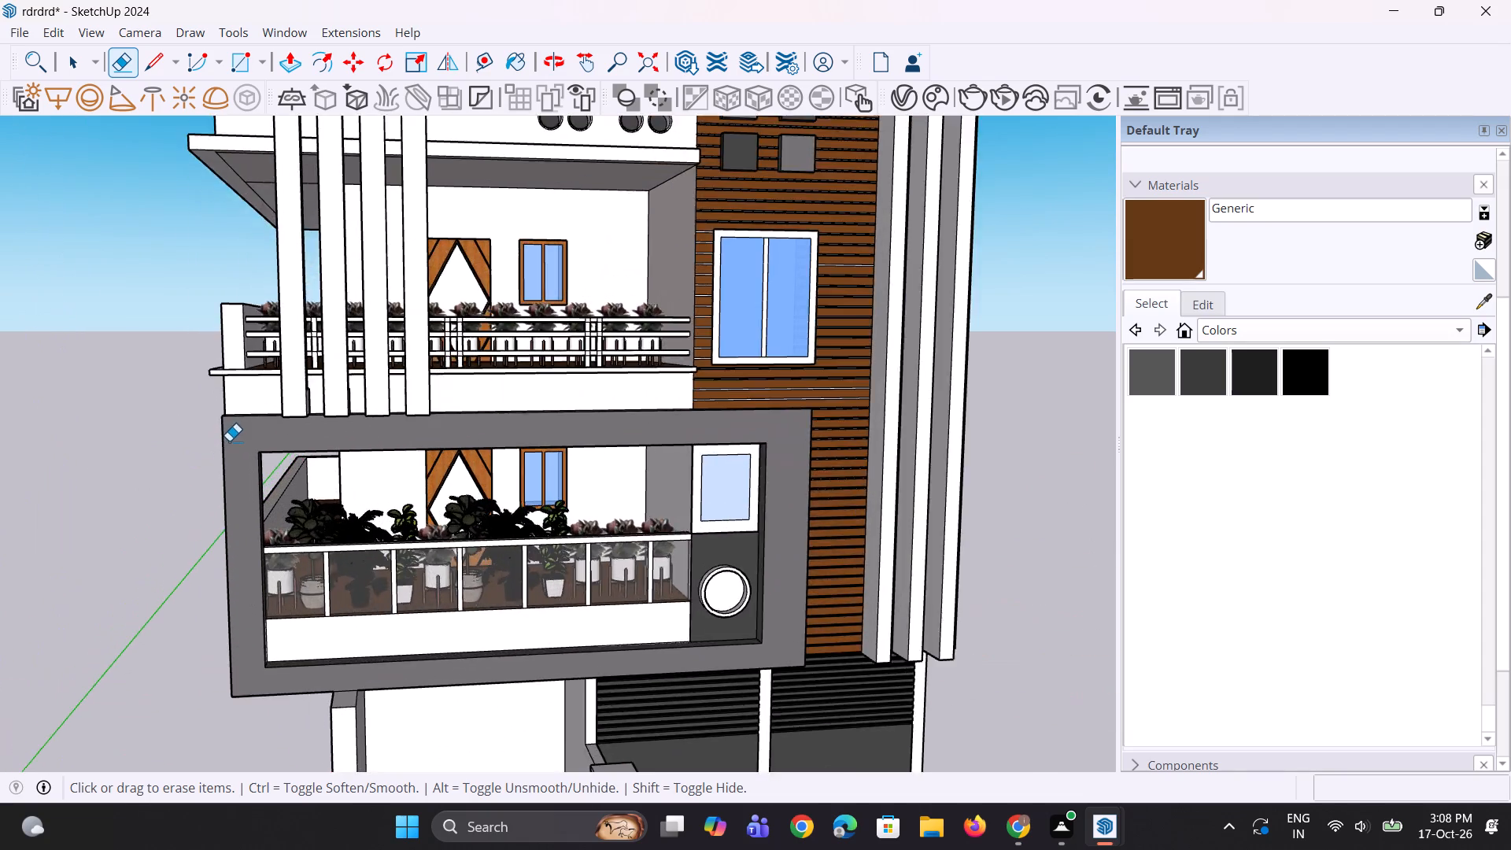
scroll(229, 441, up, 5)
middle_drag(295, 422, 320, 402)
scroll(187, 450, down, 2)
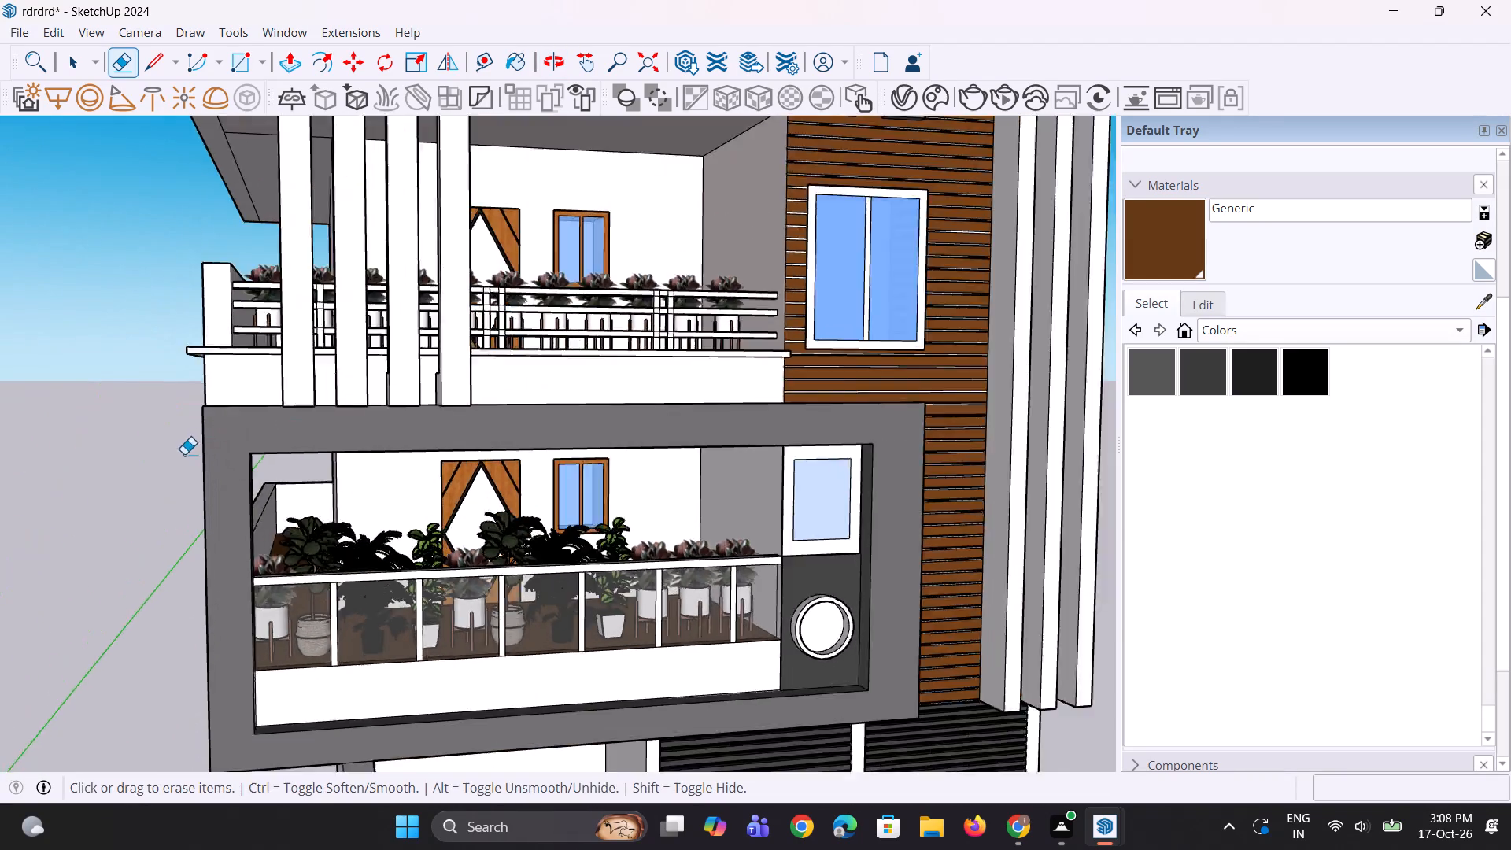
Delete the stray potted plant on its stand, standing apart from the house beyond the vertical white fins.
scroll(184, 454, down, 8)
middle_drag(234, 550, 210, 492)
scroll(208, 490, down, 5)
middle_drag(227, 499, 220, 526)
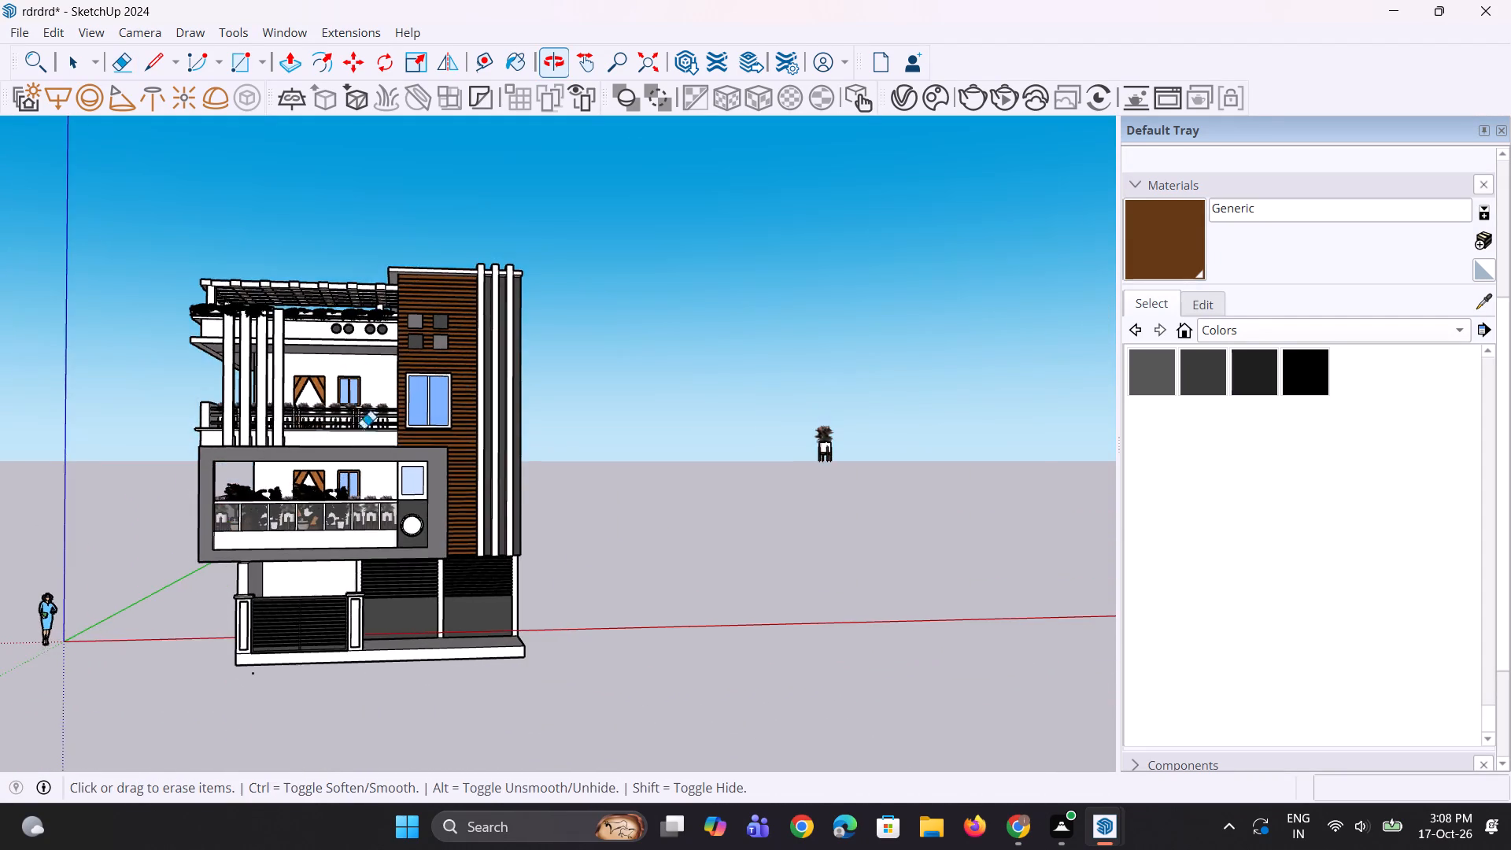
scroll(455, 384, up, 5)
scroll(263, 634, down, 4)
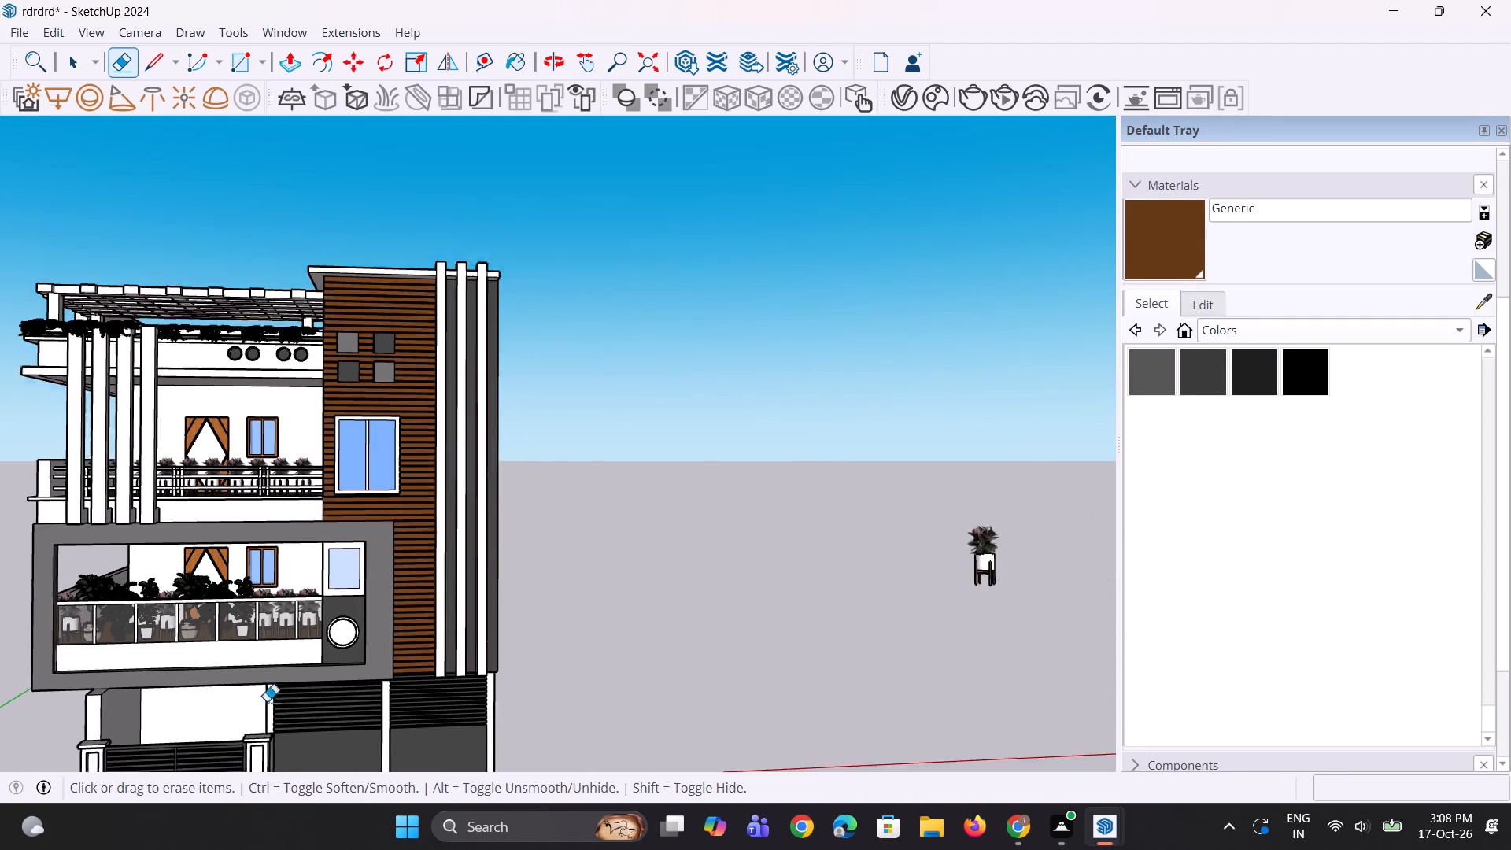
middle_drag(250, 679, 249, 657)
scroll(312, 395, down, 5)
scroll(355, 505, up, 3)
scroll(586, 508, up, 2)
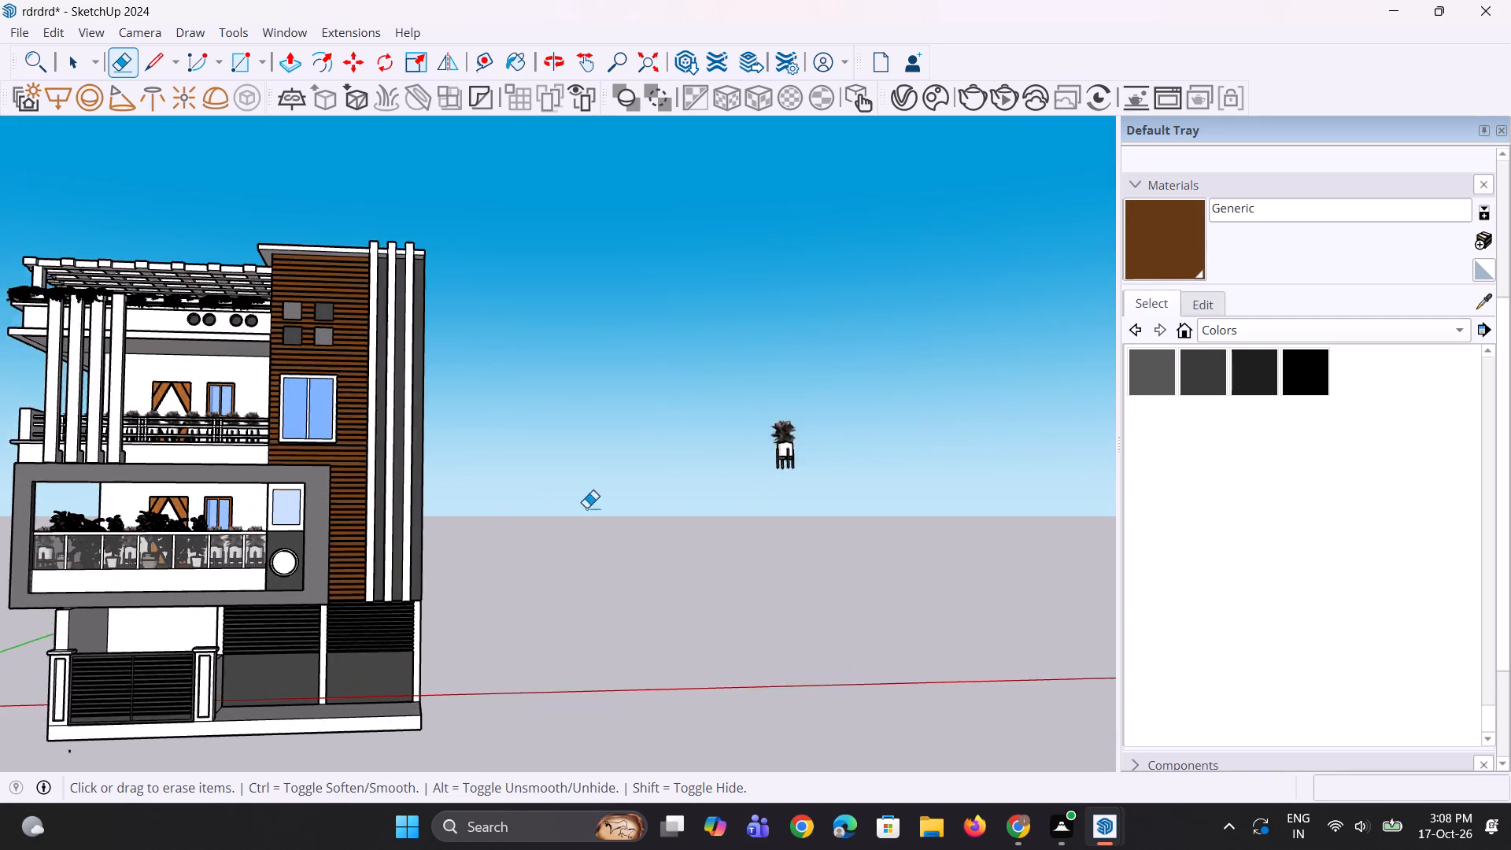
key(space)
click(823, 458)
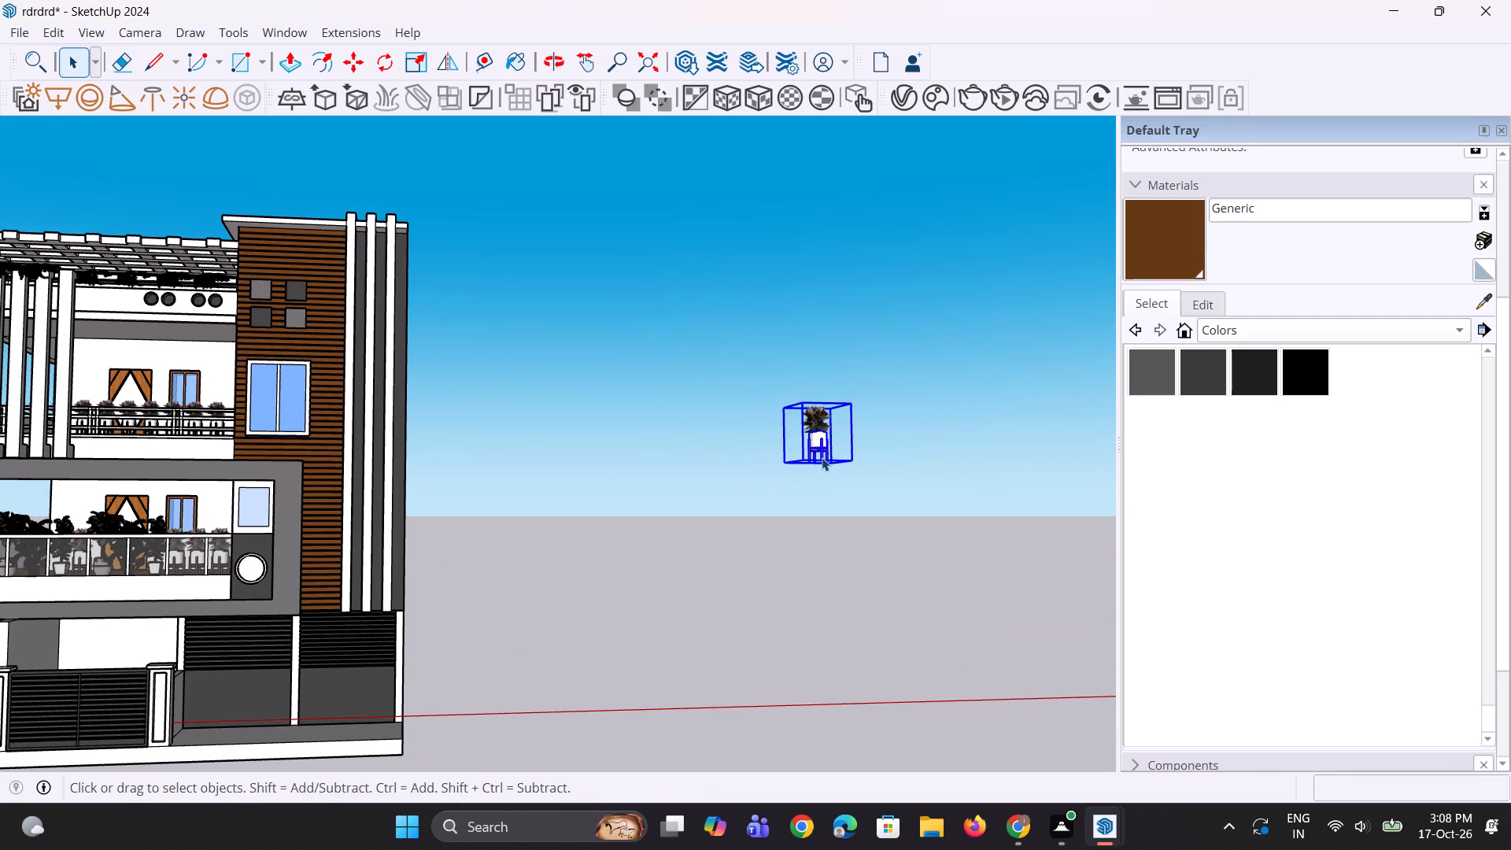
key(Delete)
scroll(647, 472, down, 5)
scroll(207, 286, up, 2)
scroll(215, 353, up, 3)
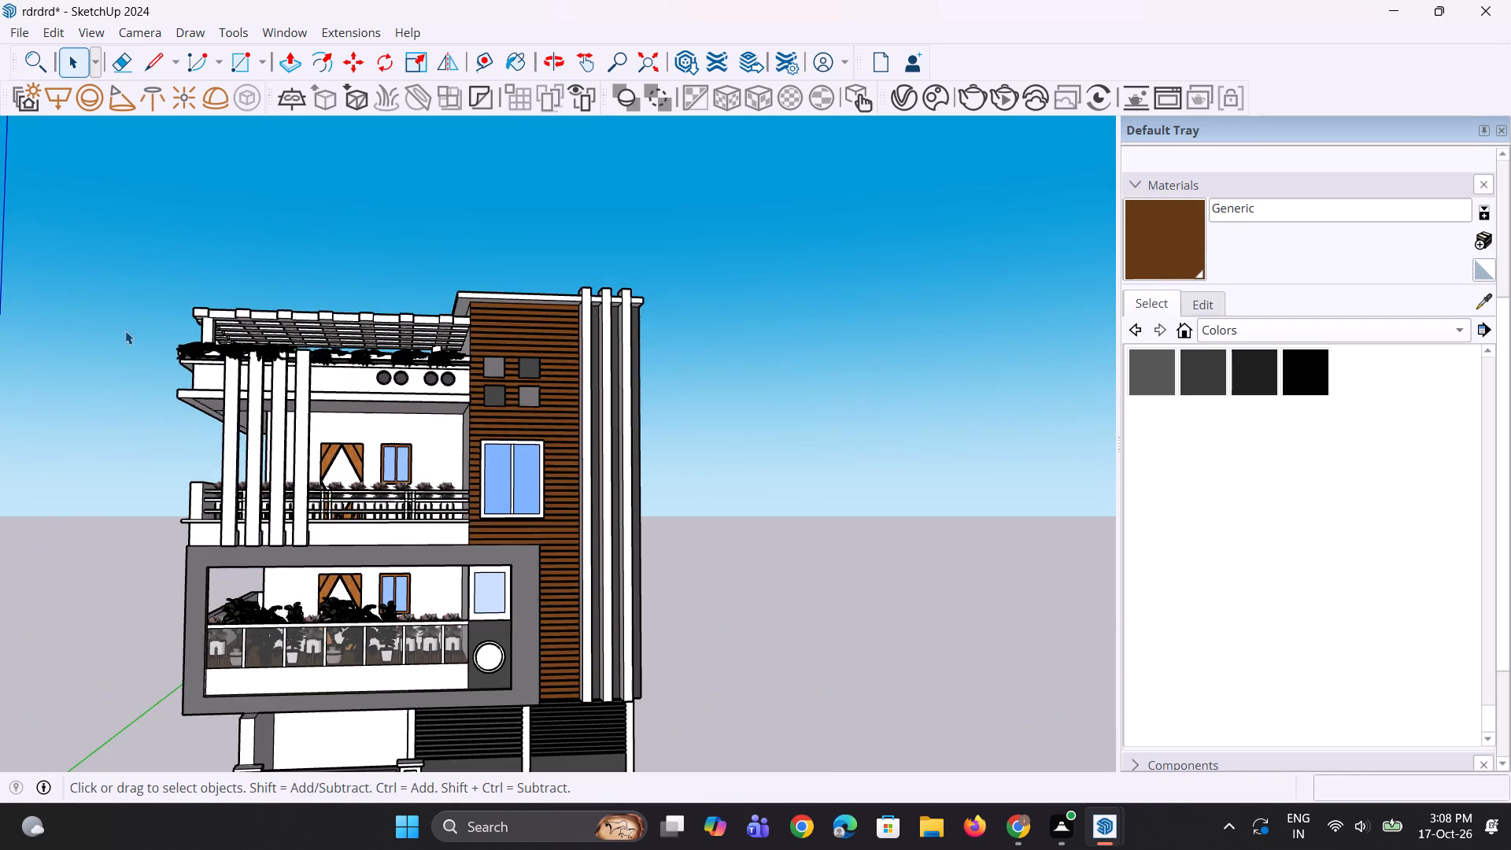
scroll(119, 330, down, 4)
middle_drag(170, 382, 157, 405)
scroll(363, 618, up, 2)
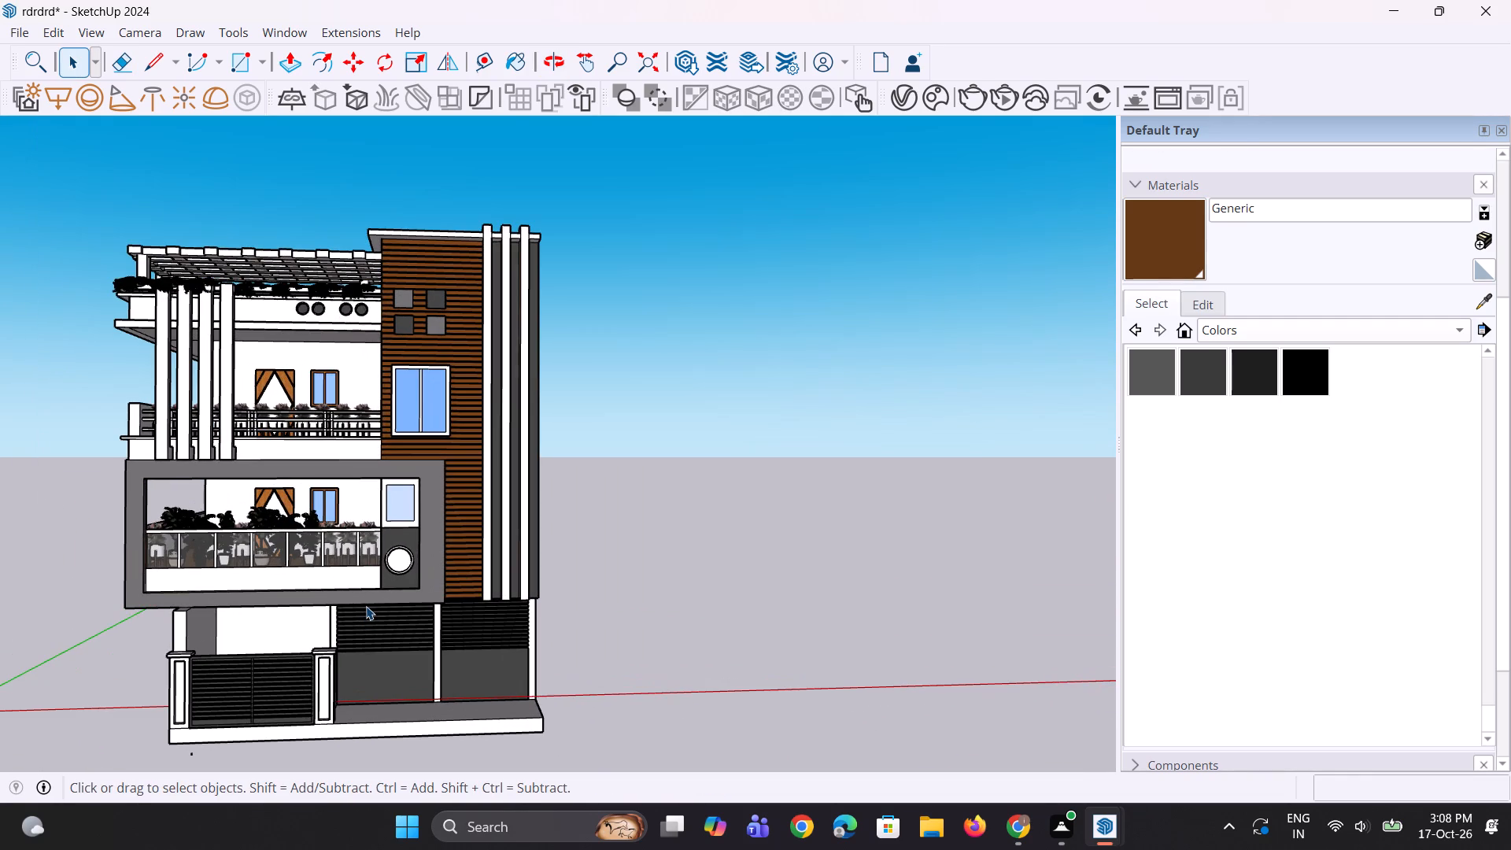
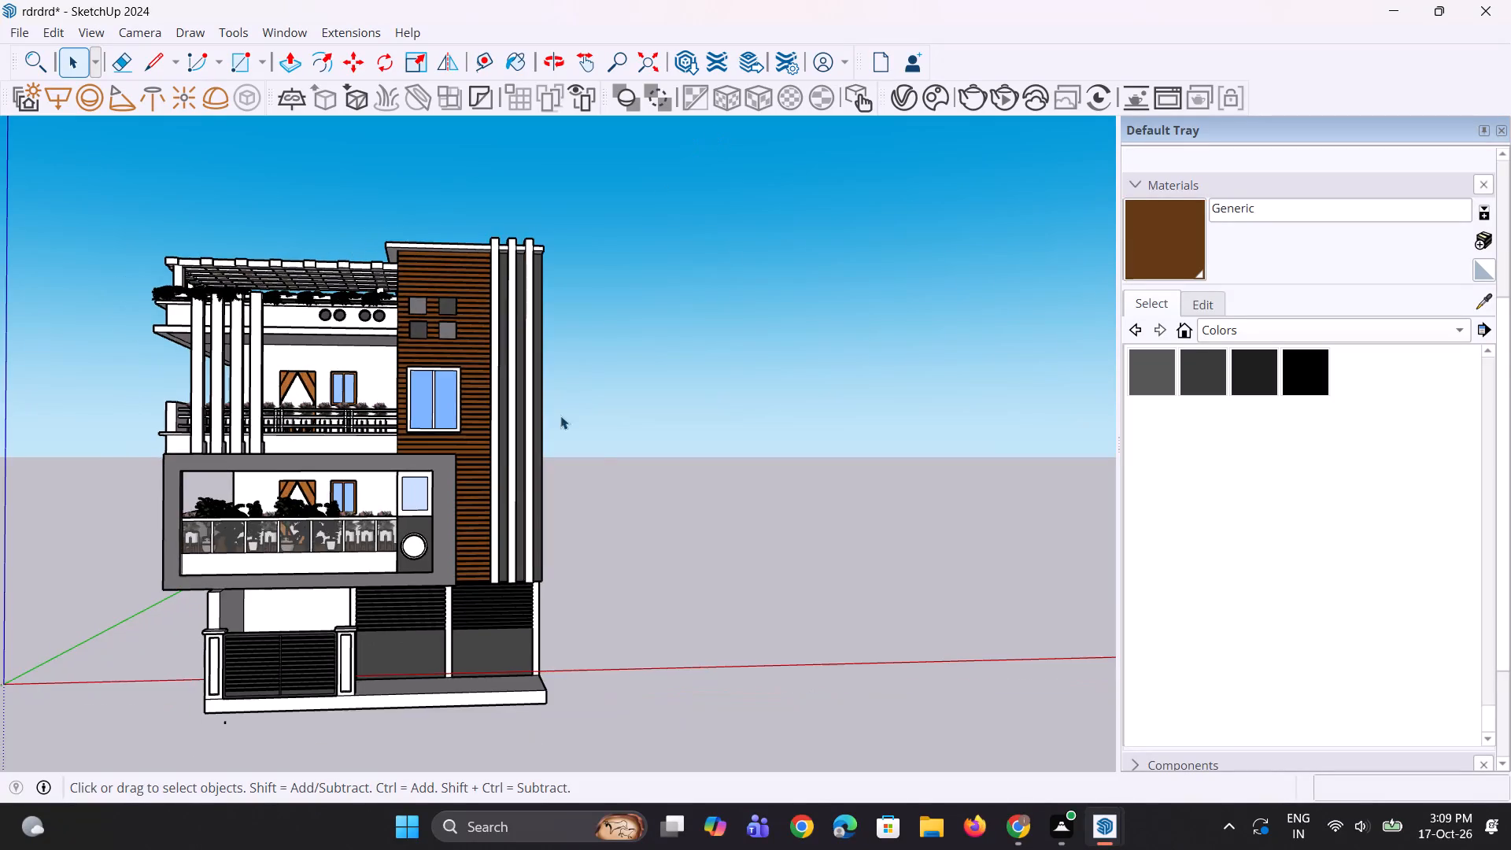
Examine the house from the front, along the blank side wall and from above the roof.
scroll(254, 316, up, 3)
scroll(172, 393, down, 5)
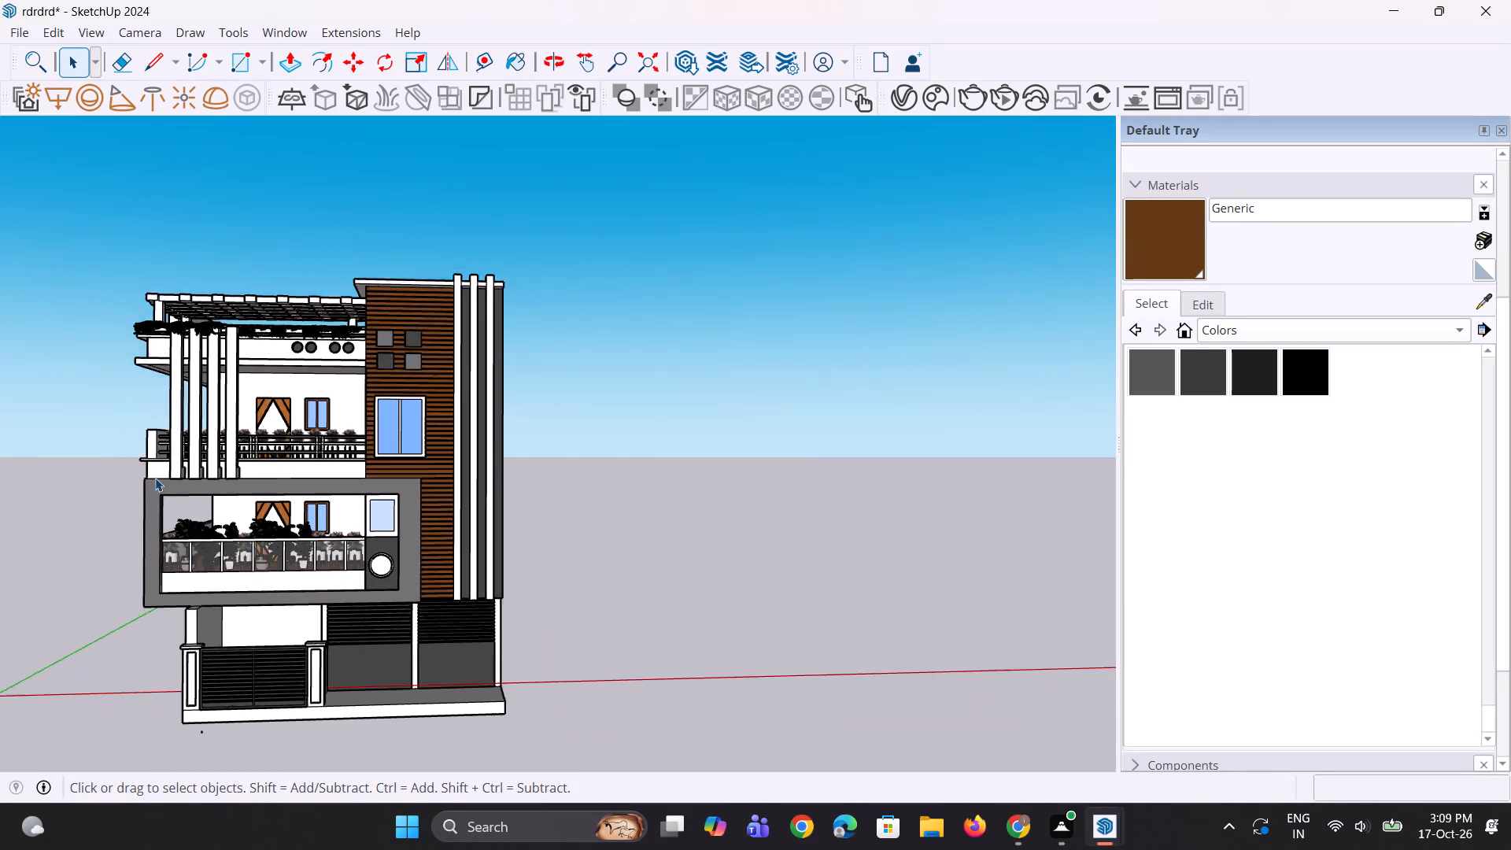
scroll(7, 688, up, 3)
scroll(65, 309, up, 2)
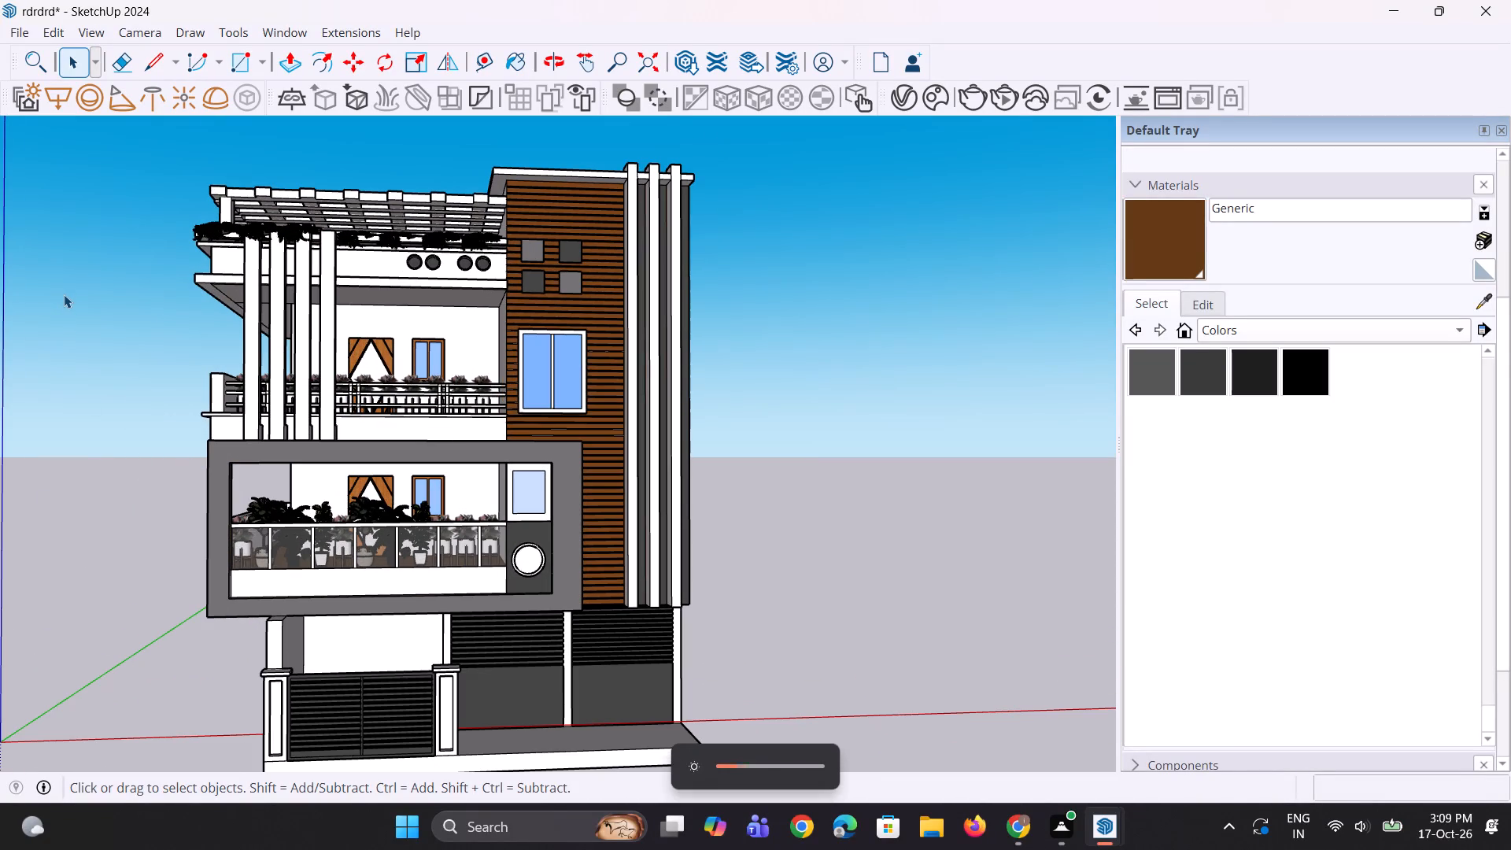
scroll(143, 325, down, 1)
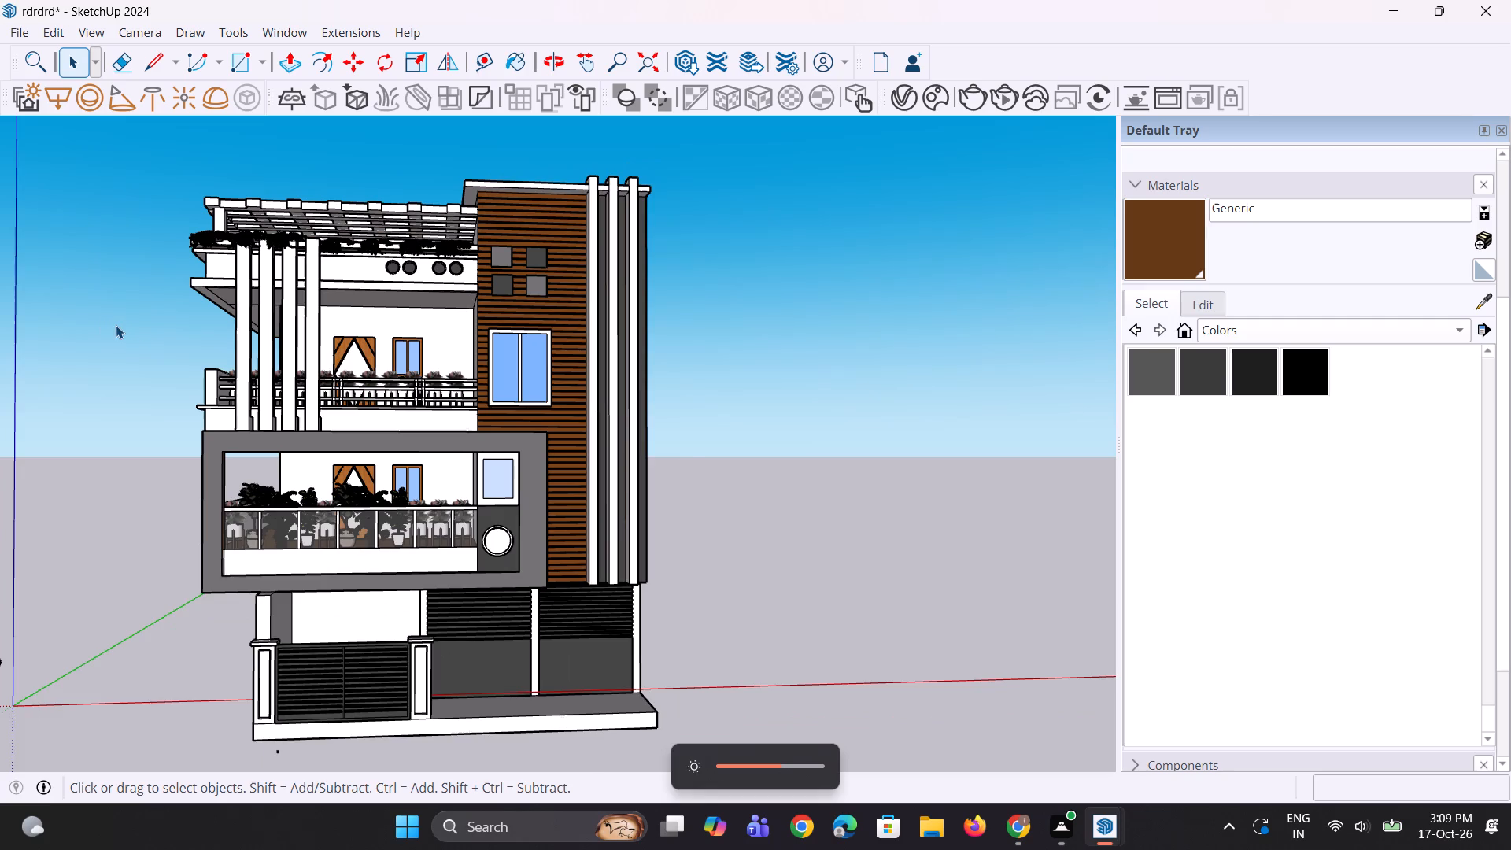
scroll(116, 325, up, 1)
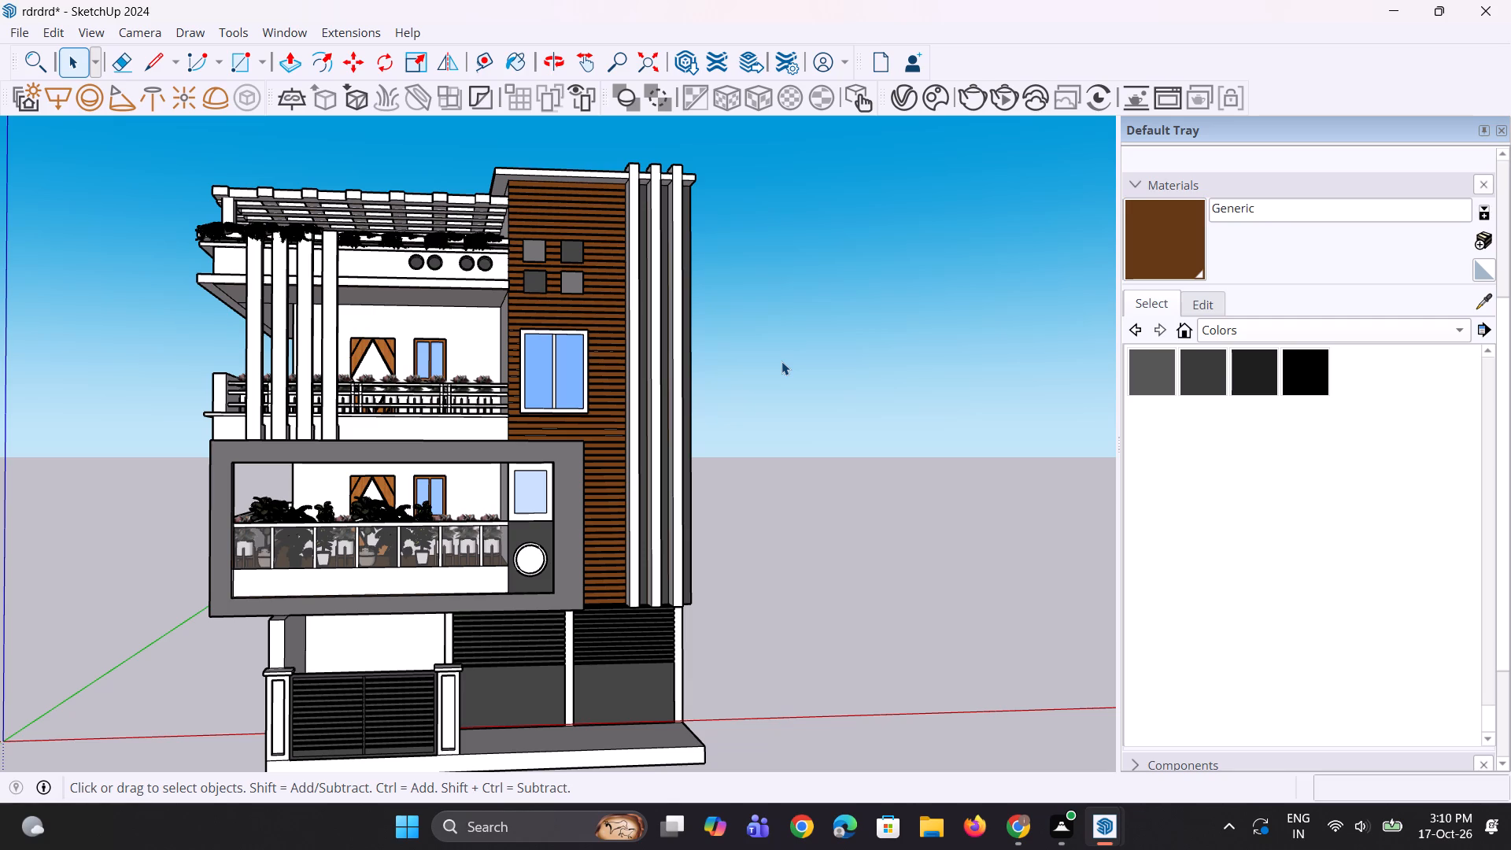
scroll(604, 309, down, 3)
middle_drag(544, 353, 409, 342)
scroll(564, 412, up, 3)
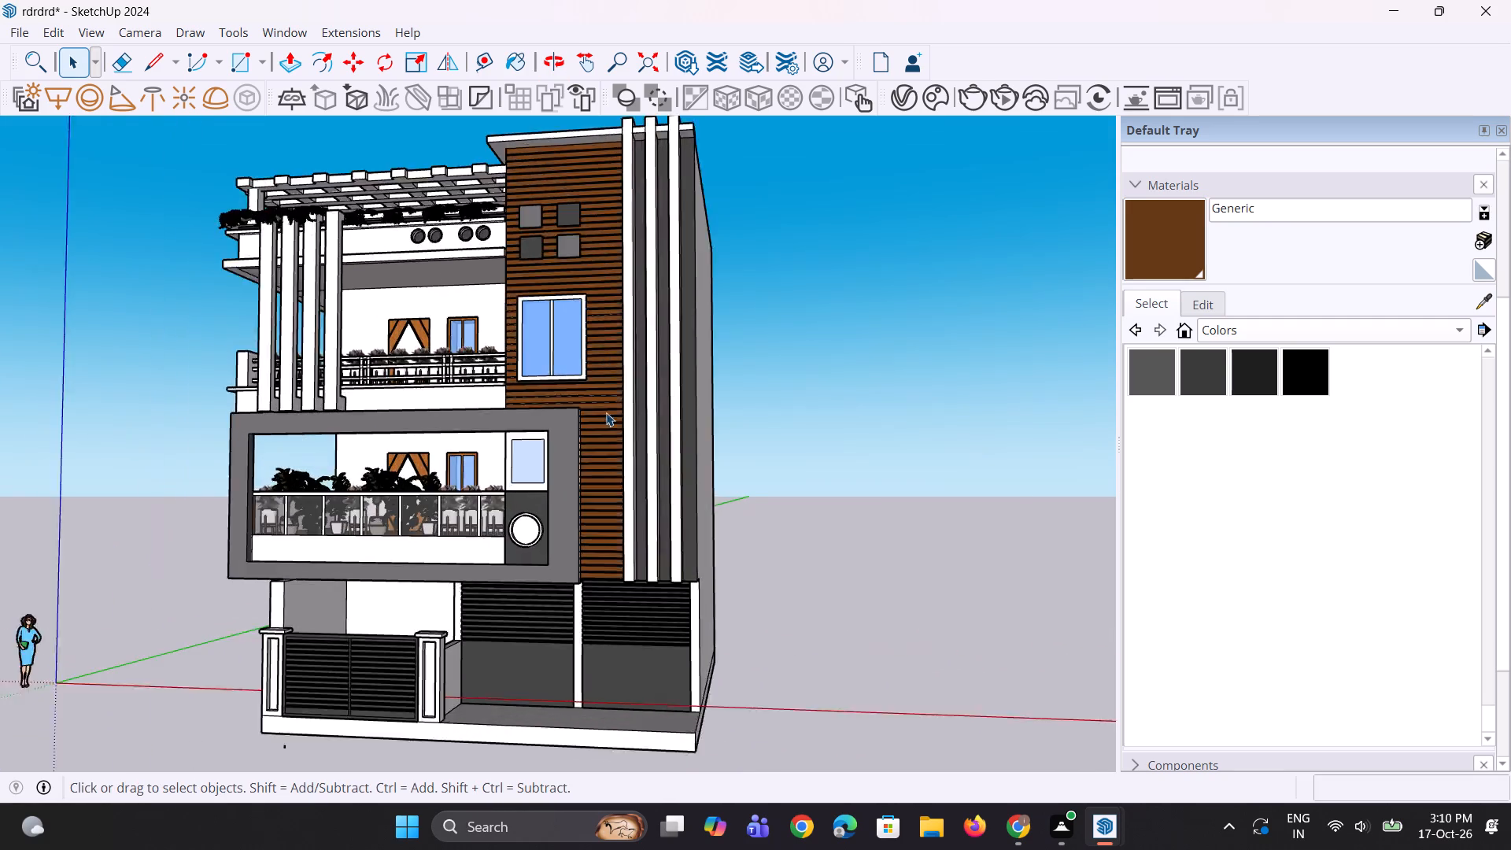
scroll(606, 412, up, 5)
middle_drag(666, 419, 382, 429)
scroll(417, 407, down, 9)
middle_drag(557, 458, 589, 505)
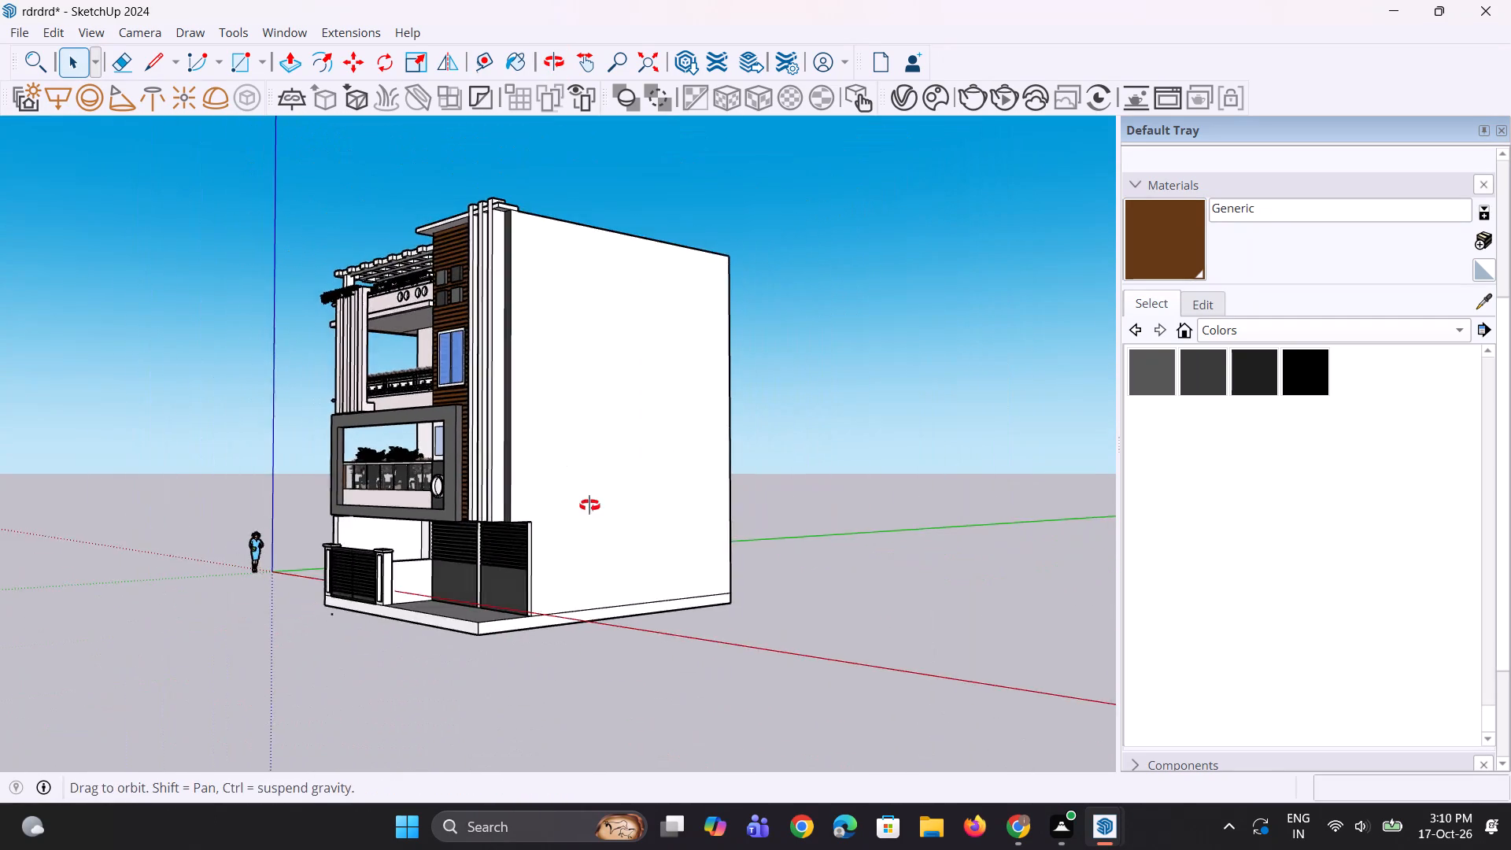
middle_drag(589, 505, 591, 516)
scroll(569, 545, up, 3)
scroll(575, 450, down, 3)
scroll(609, 343, down, 2)
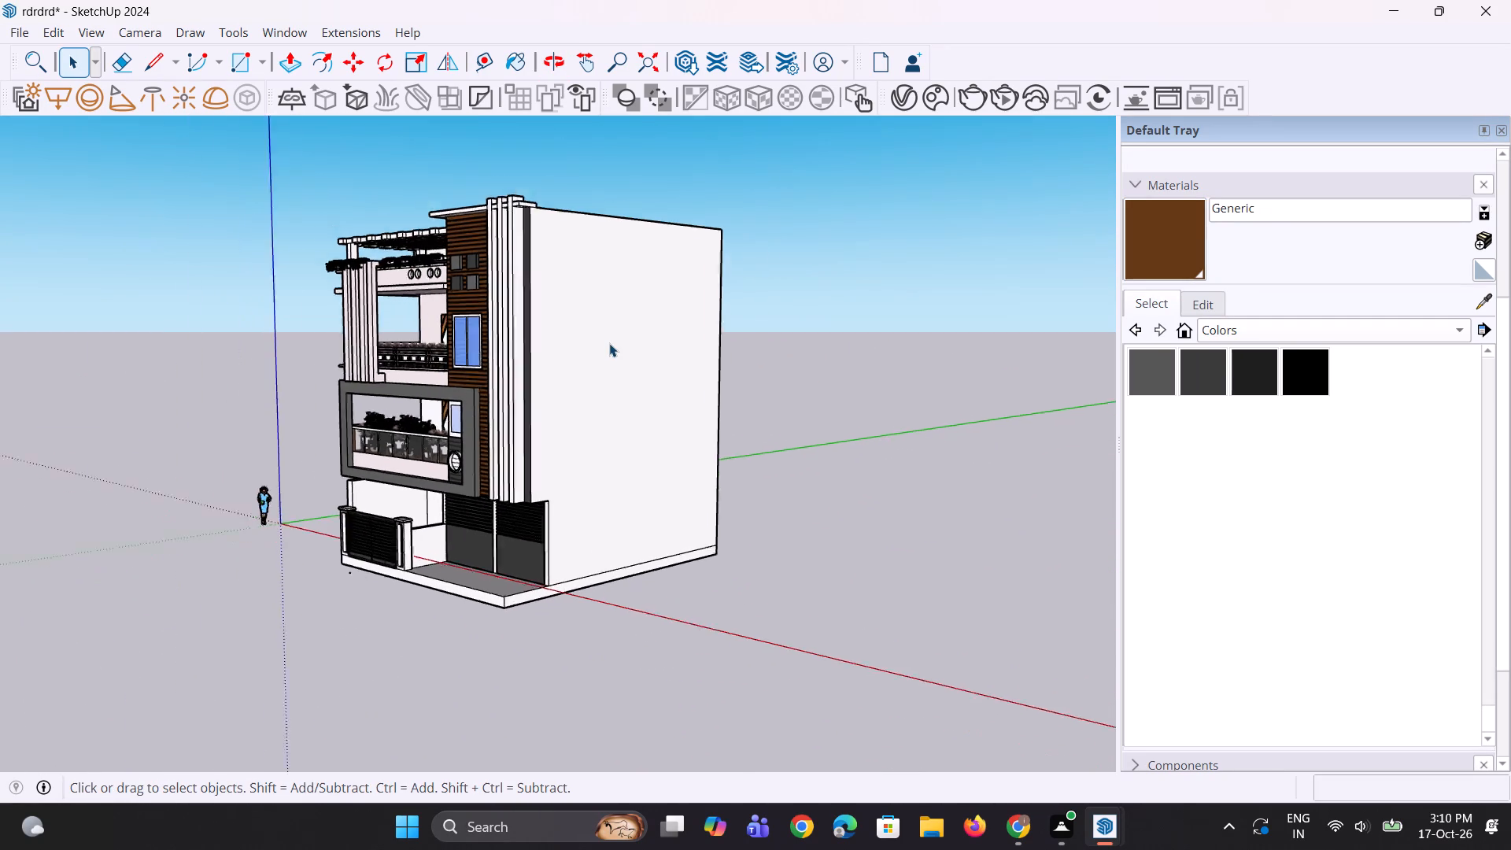
scroll(609, 343, down, 1)
middle_drag(609, 343, 494, 586)
scroll(610, 323, up, 1)
scroll(535, 323, up, 1)
middle_drag(563, 358, 568, 329)
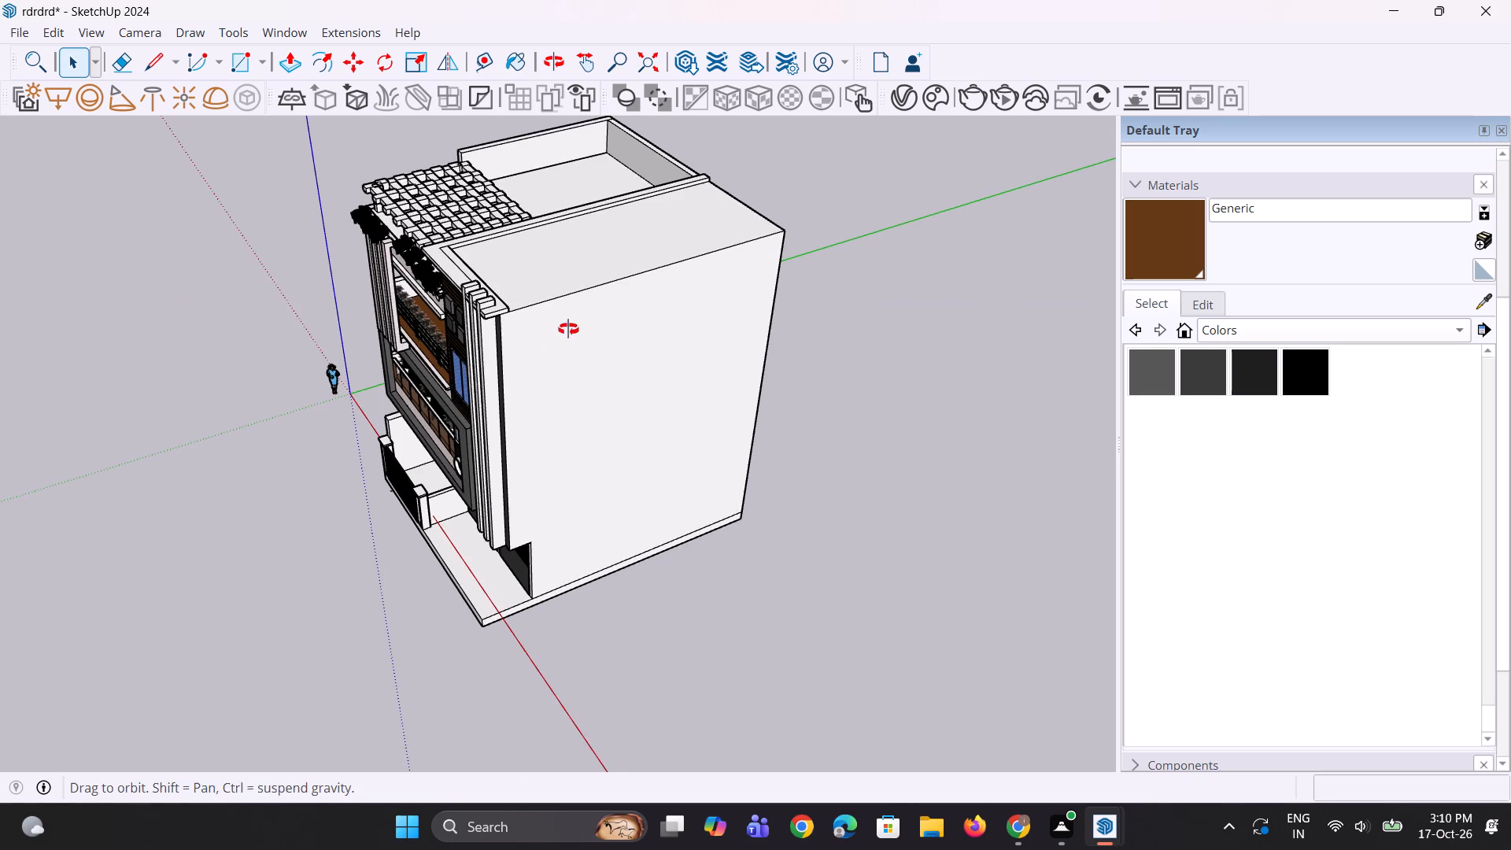
middle_drag(568, 329, 571, 311)
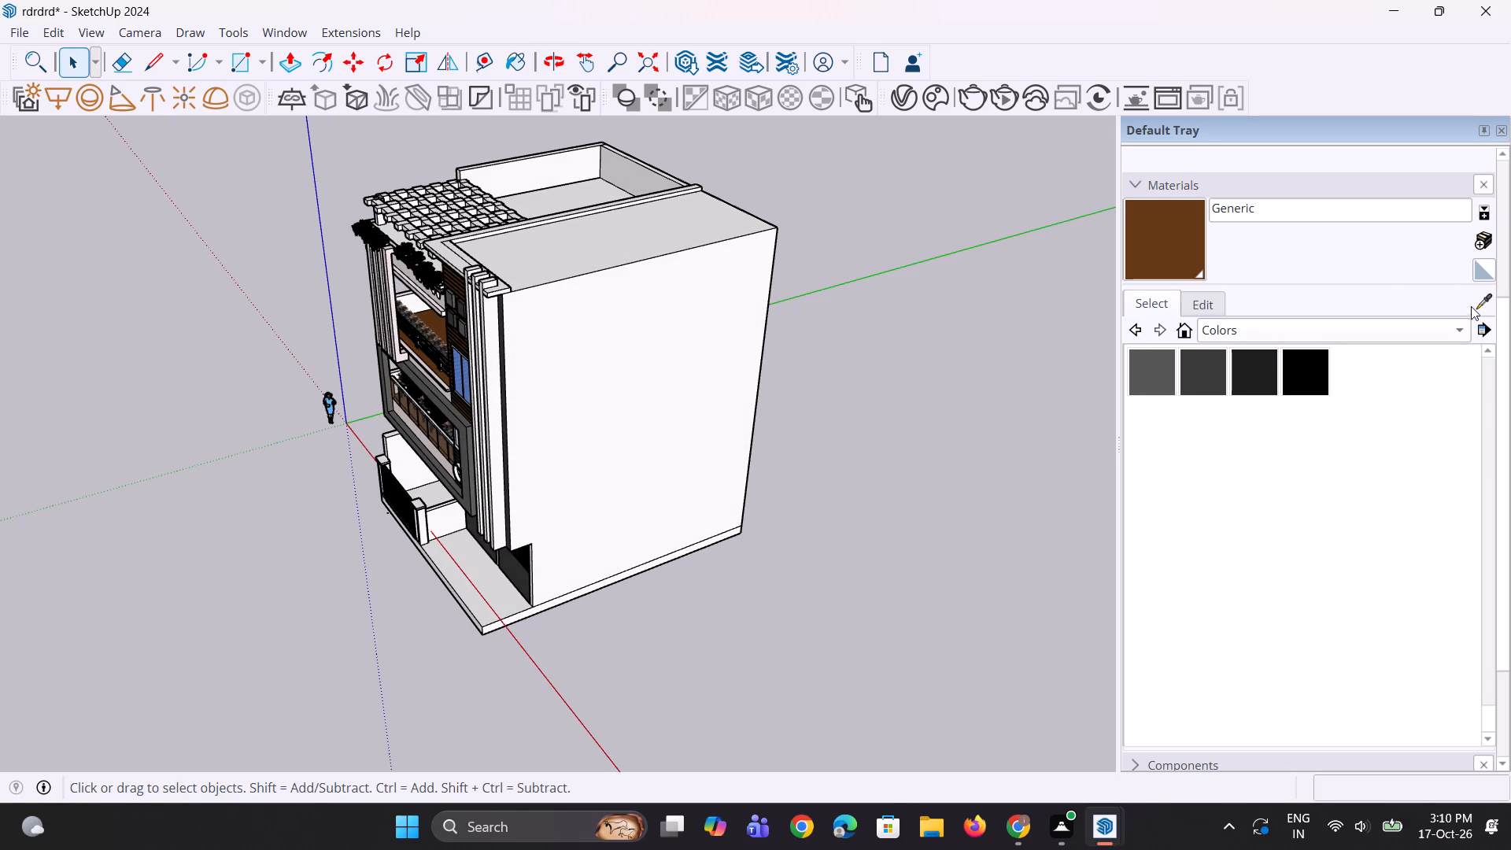
Sample the pale pink Generic#3 material from the facade and paint the blank side wall and flat roof beside the terrace with it.
click(1472, 307)
middle_drag(545, 379, 651, 345)
scroll(430, 400, up, 5)
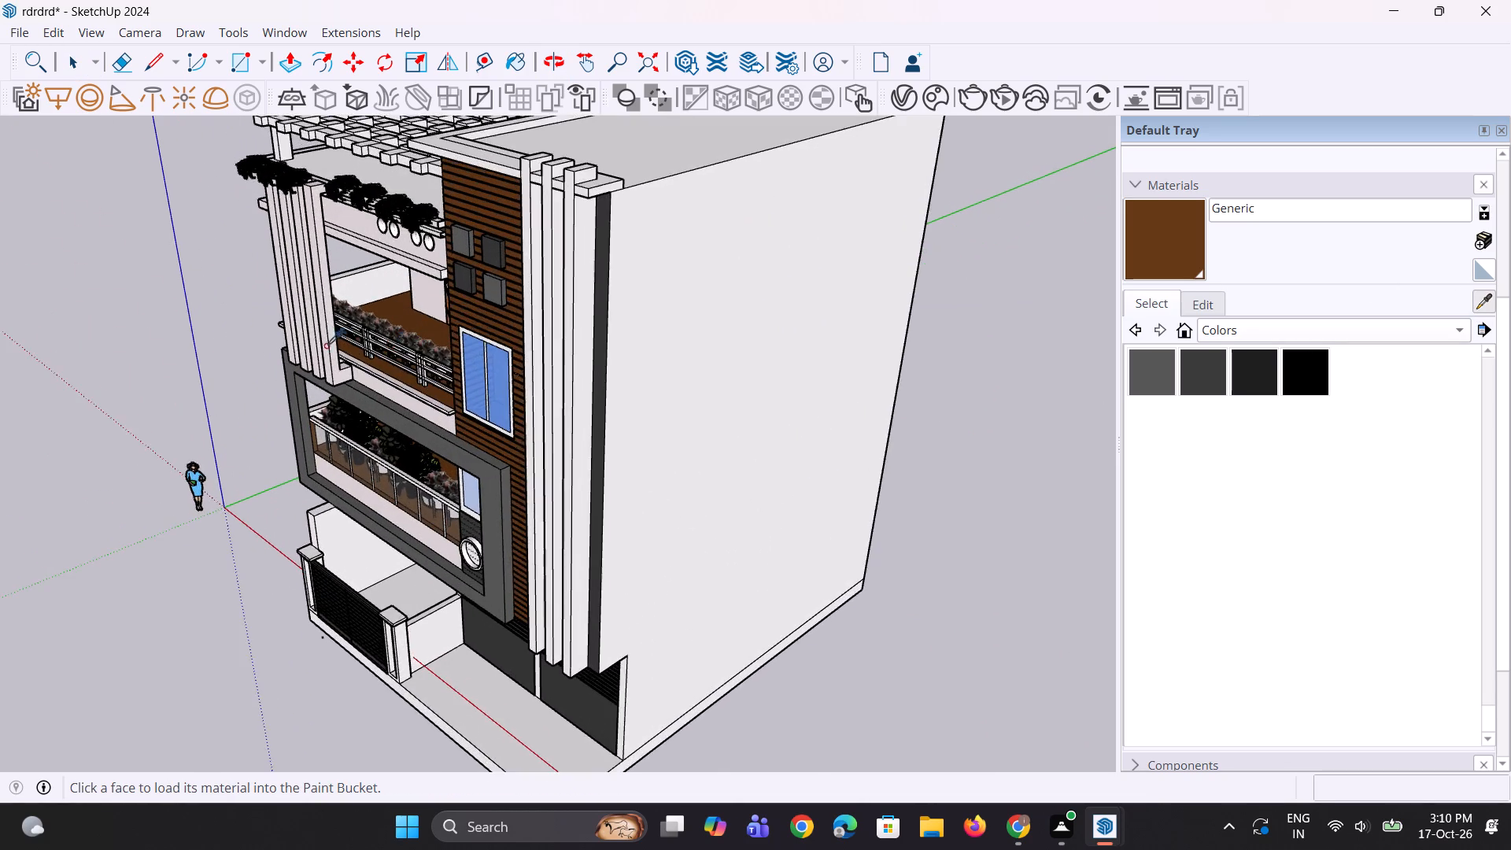
scroll(286, 346, up, 2)
click(340, 316)
click(774, 404)
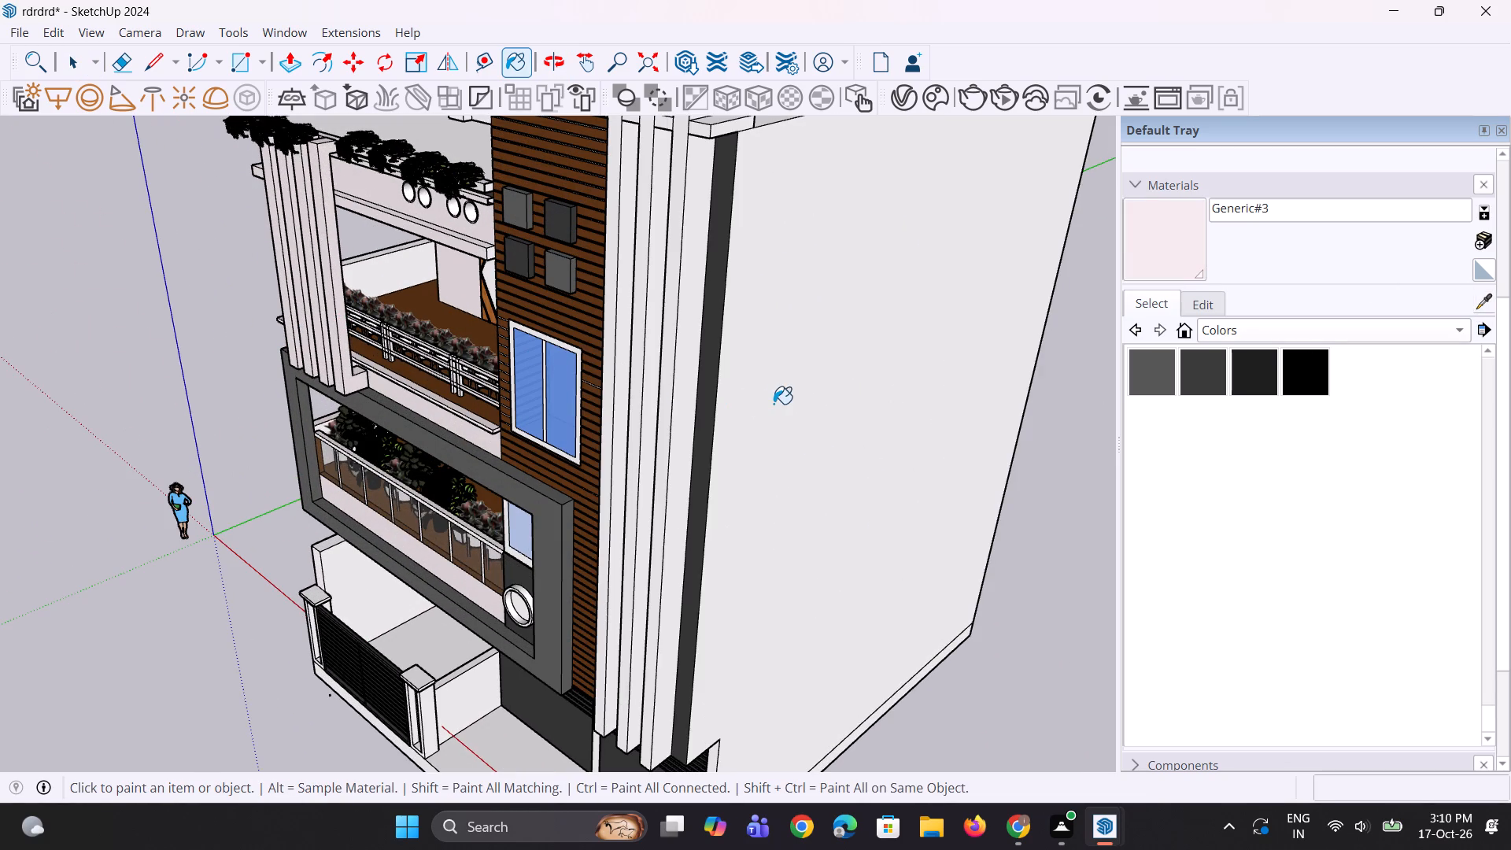
middle_drag(755, 432, 608, 456)
scroll(603, 470, down, 5)
click(710, 231)
Paint the rear wall faces and the narrow floor bands between them with Generic#3, working down from the roof.
middle_drag(706, 386, 492, 365)
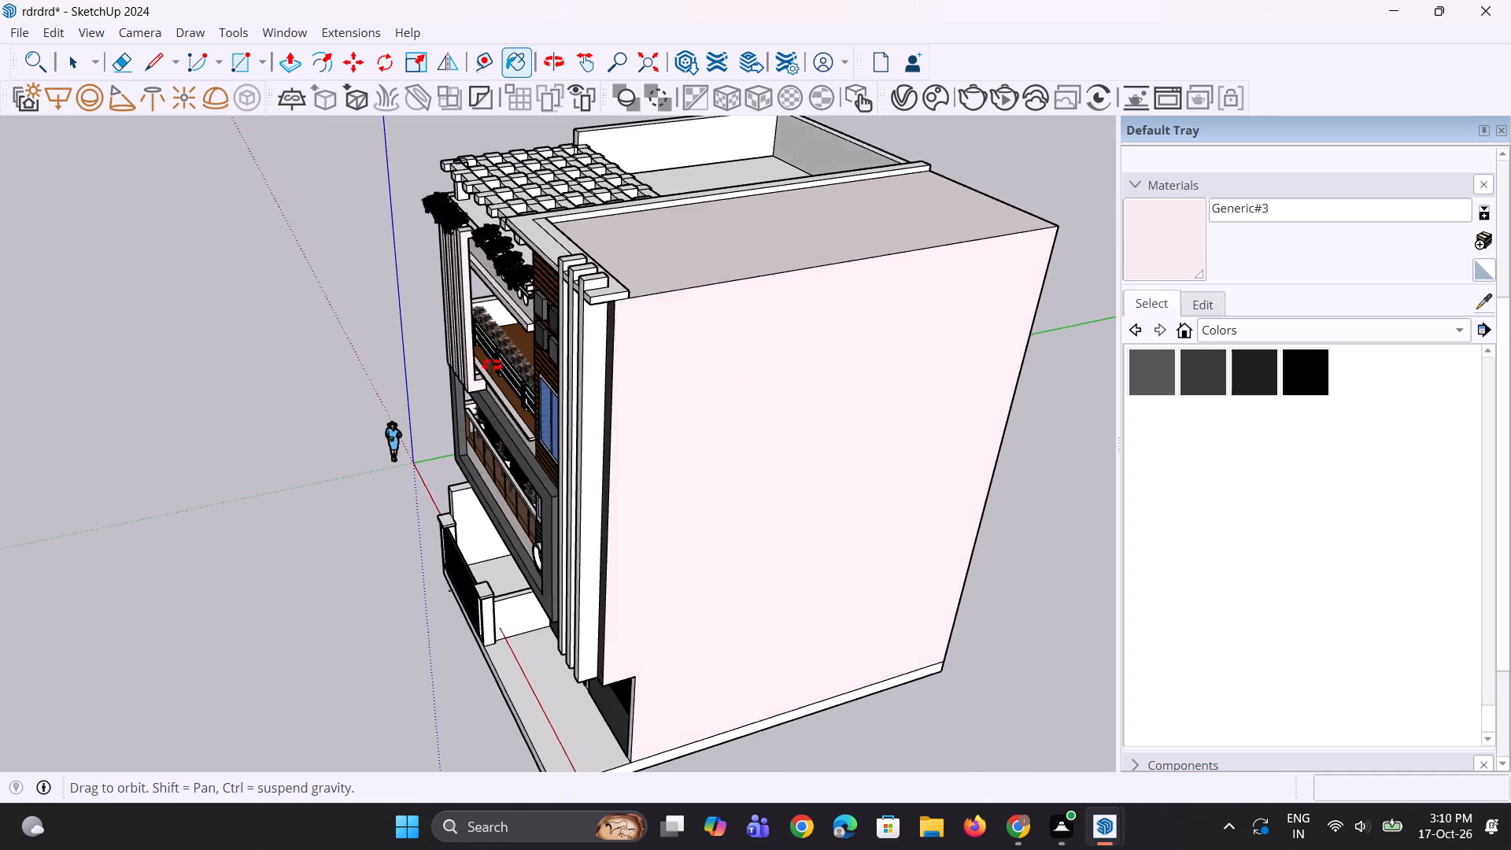
middle_drag(492, 365, 310, 333)
scroll(576, 422, down, 5)
click(844, 375)
click(852, 453)
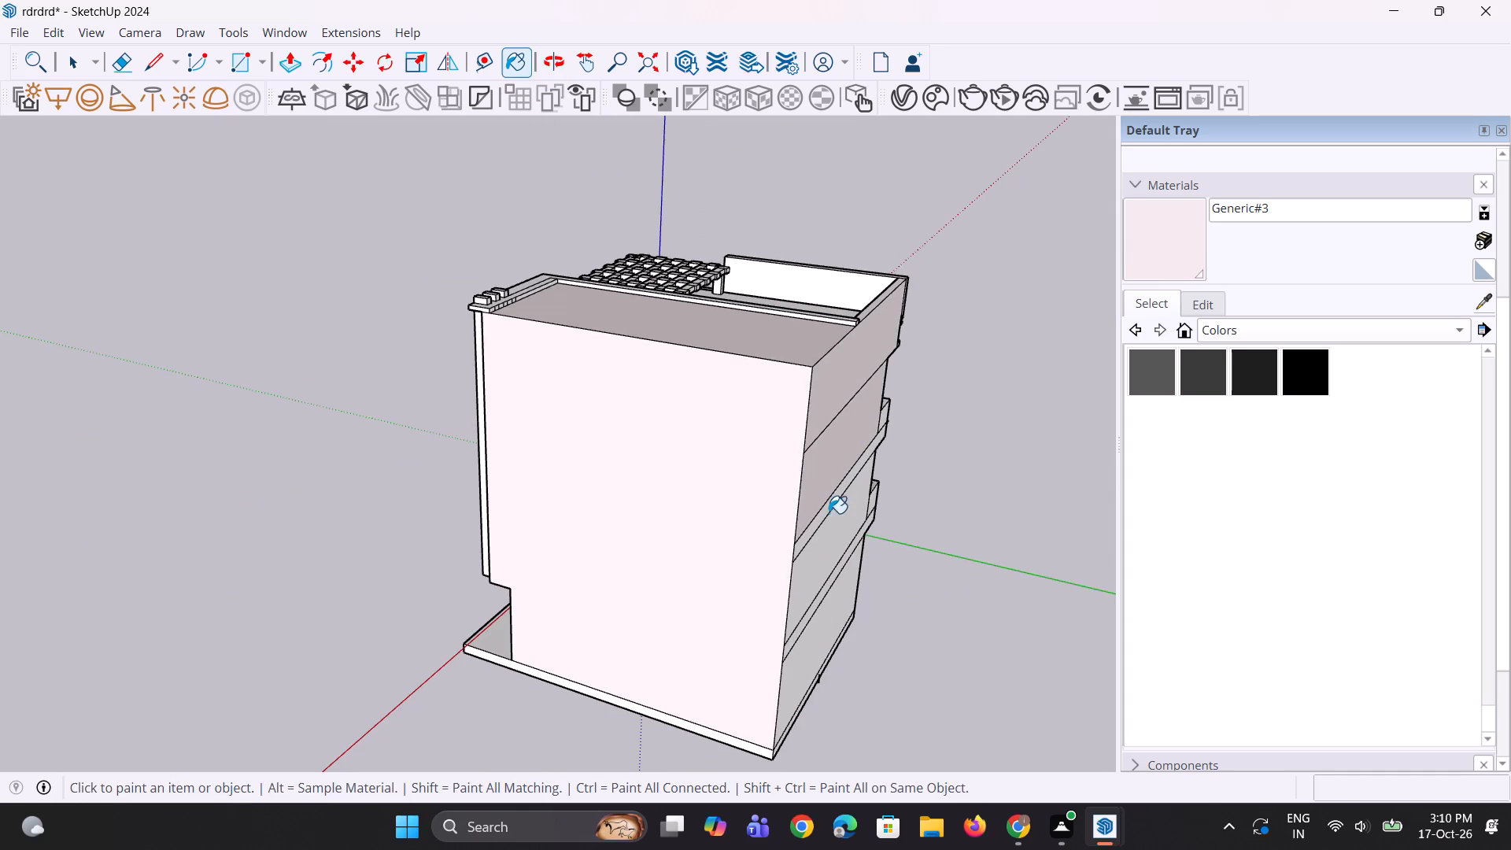
click(829, 513)
click(826, 545)
click(810, 535)
scroll(811, 606, up, 4)
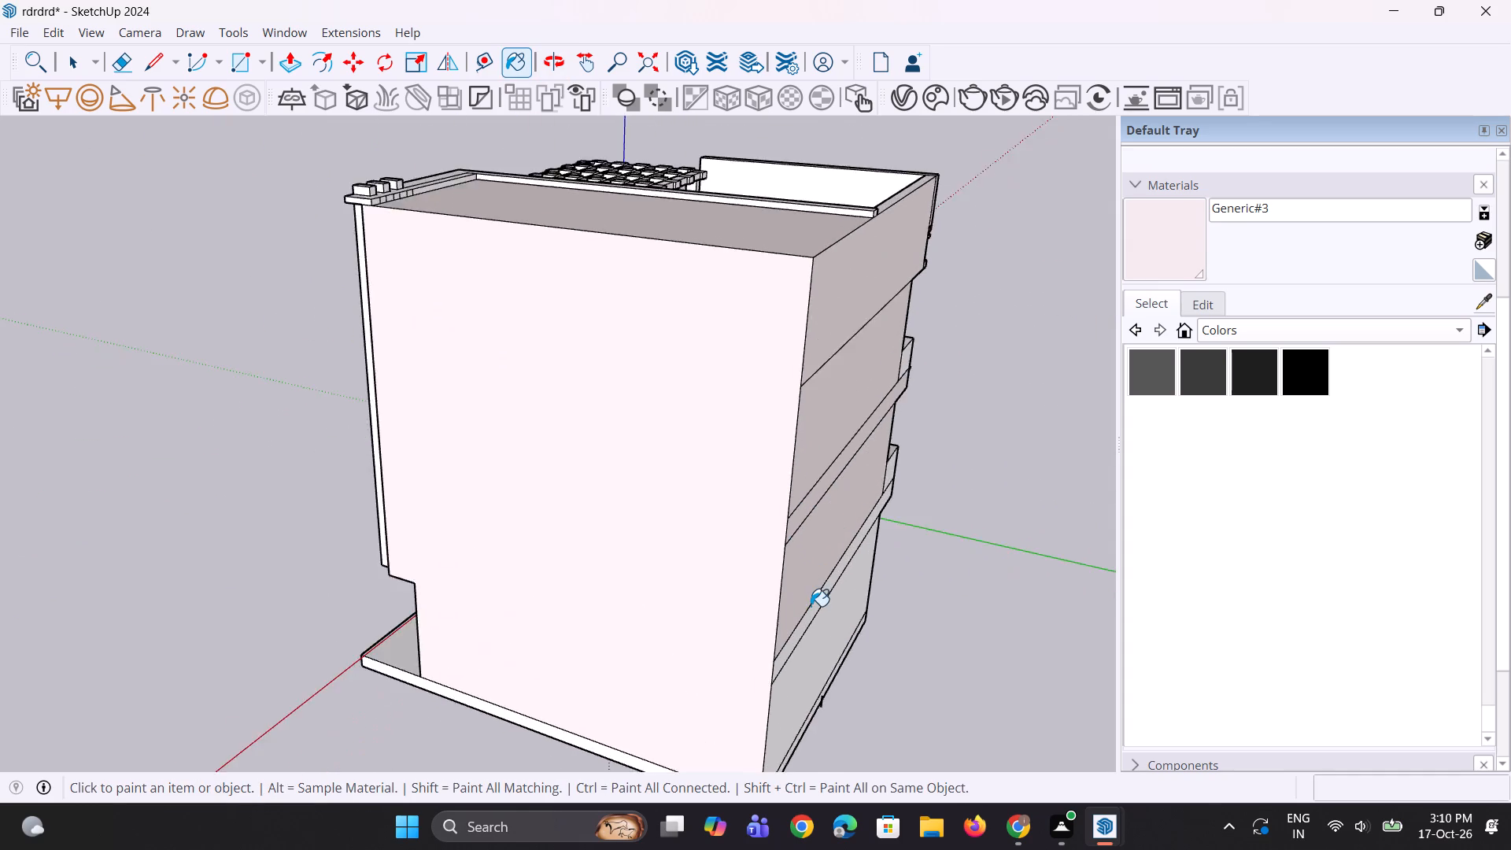
scroll(811, 606, up, 4)
click(811, 607)
click(811, 619)
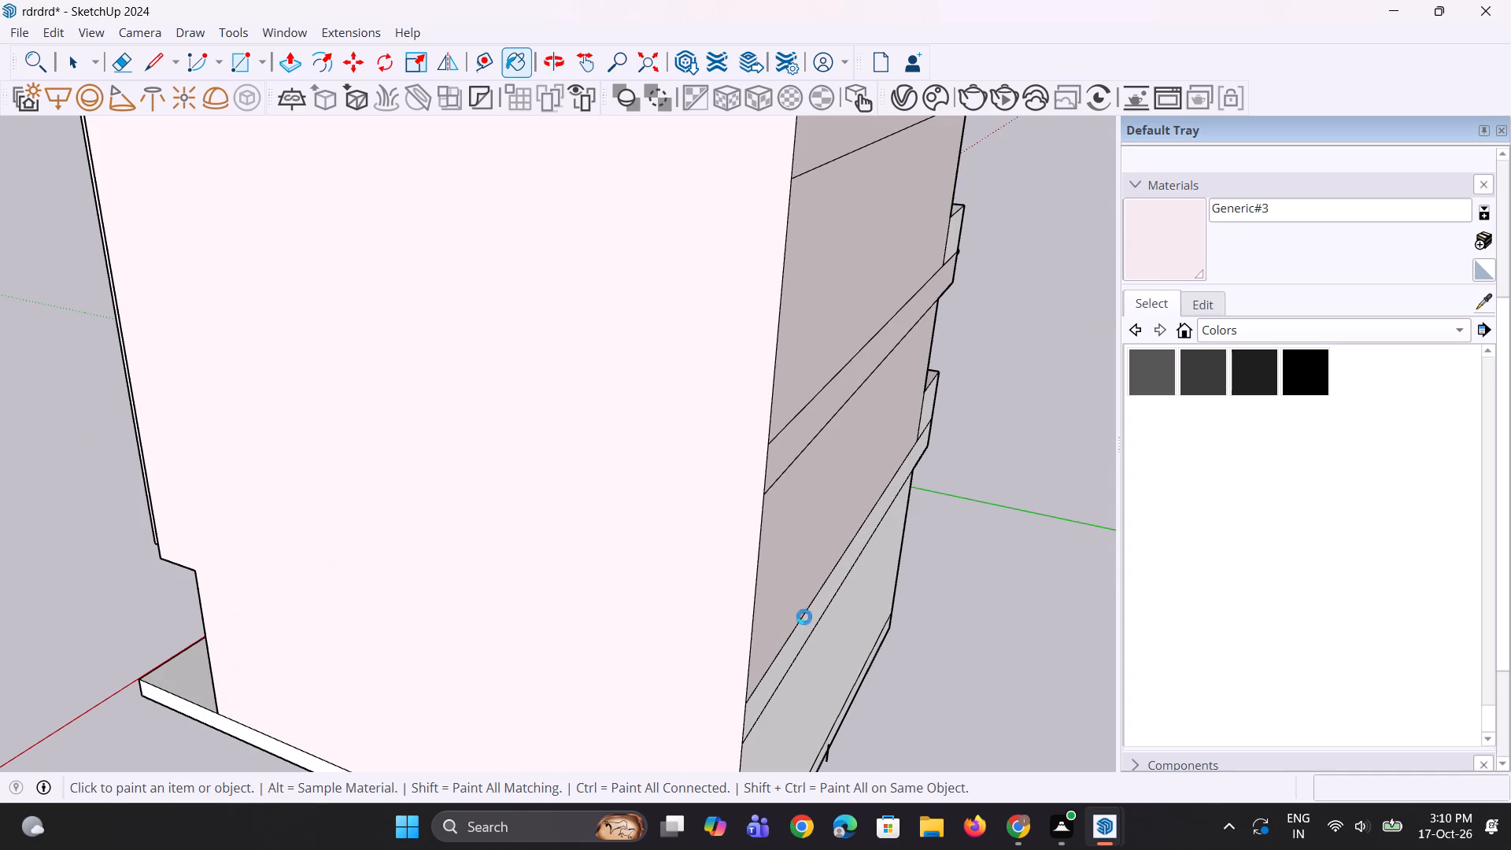
Paint the side faces of the balcony parapets and the adjoining upper-floor side wall with Generic#3.
scroll(730, 544, down, 2)
scroll(413, 455, down, 3)
middle_drag(344, 464, 812, 504)
scroll(393, 484, down, 5)
middle_drag(271, 515, 914, 456)
middle_drag(460, 466, 663, 448)
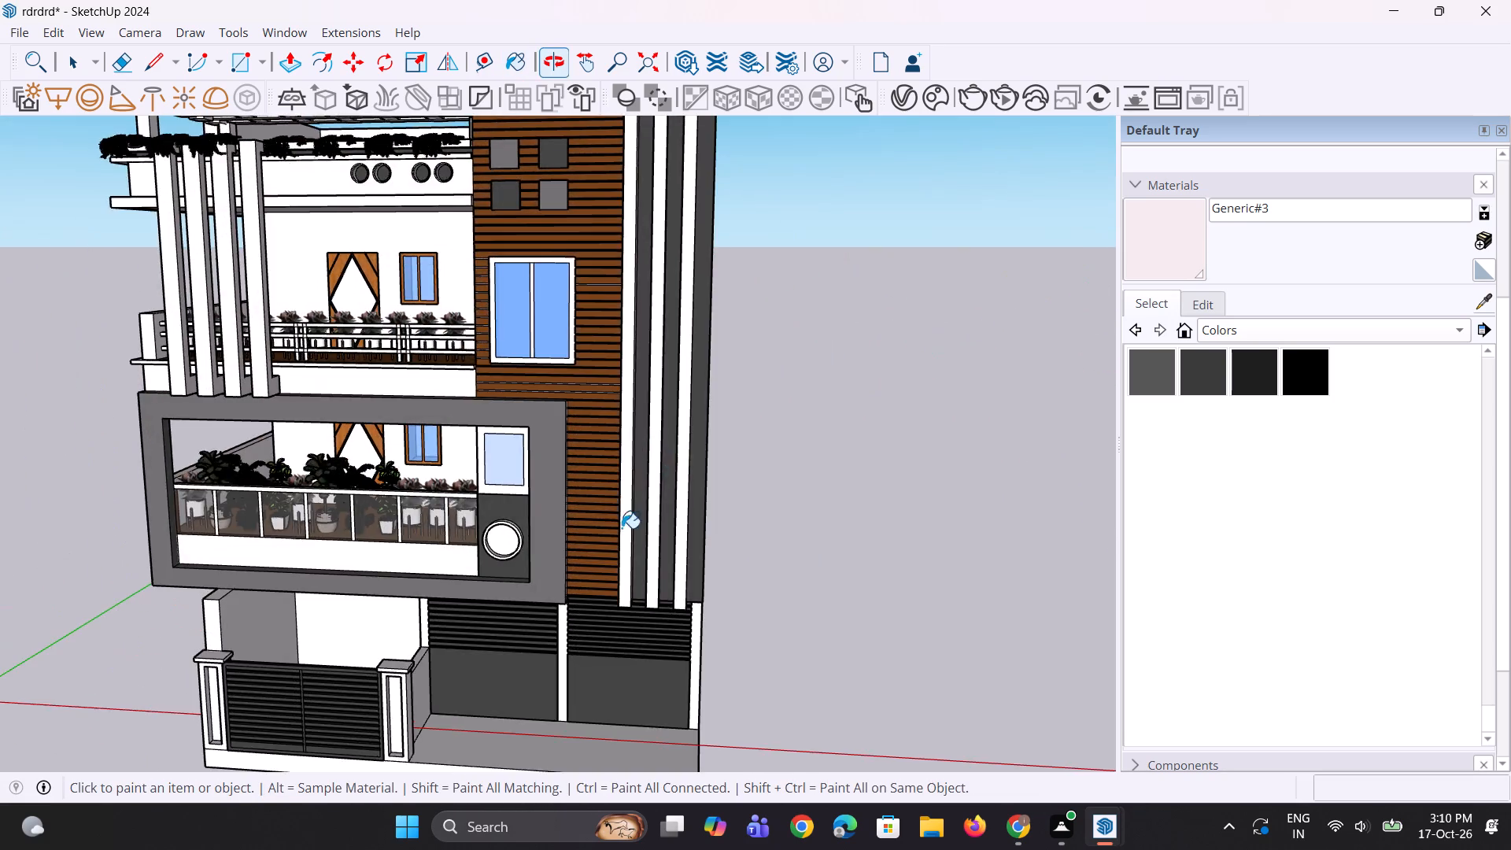
scroll(618, 534, down, 5)
middle_drag(633, 570, 683, 469)
scroll(626, 515, up, 3)
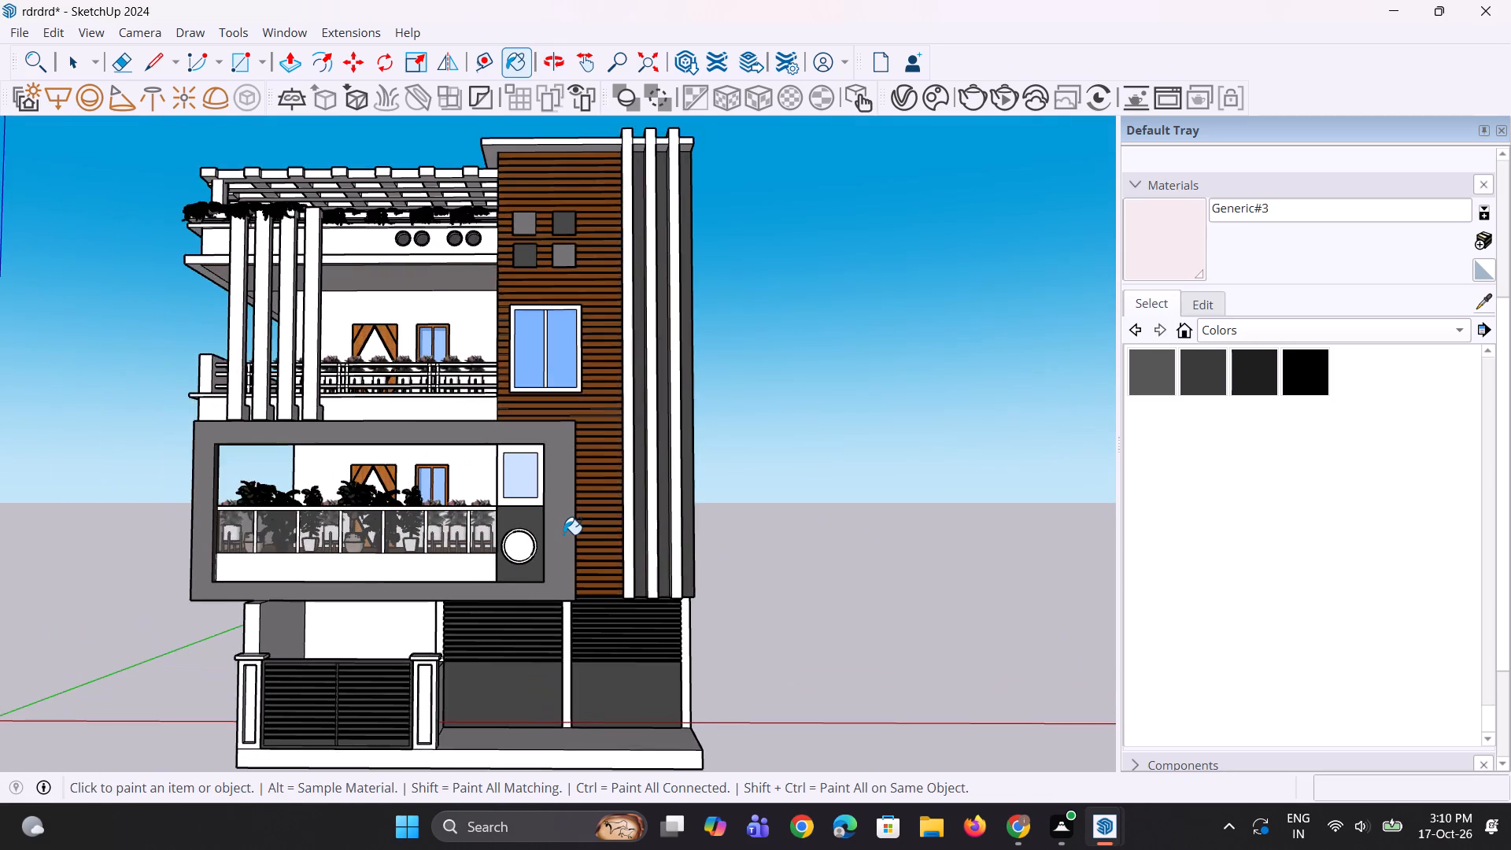
scroll(563, 534, up, 1)
scroll(564, 530, down, 3)
middle_drag(563, 527, 541, 613)
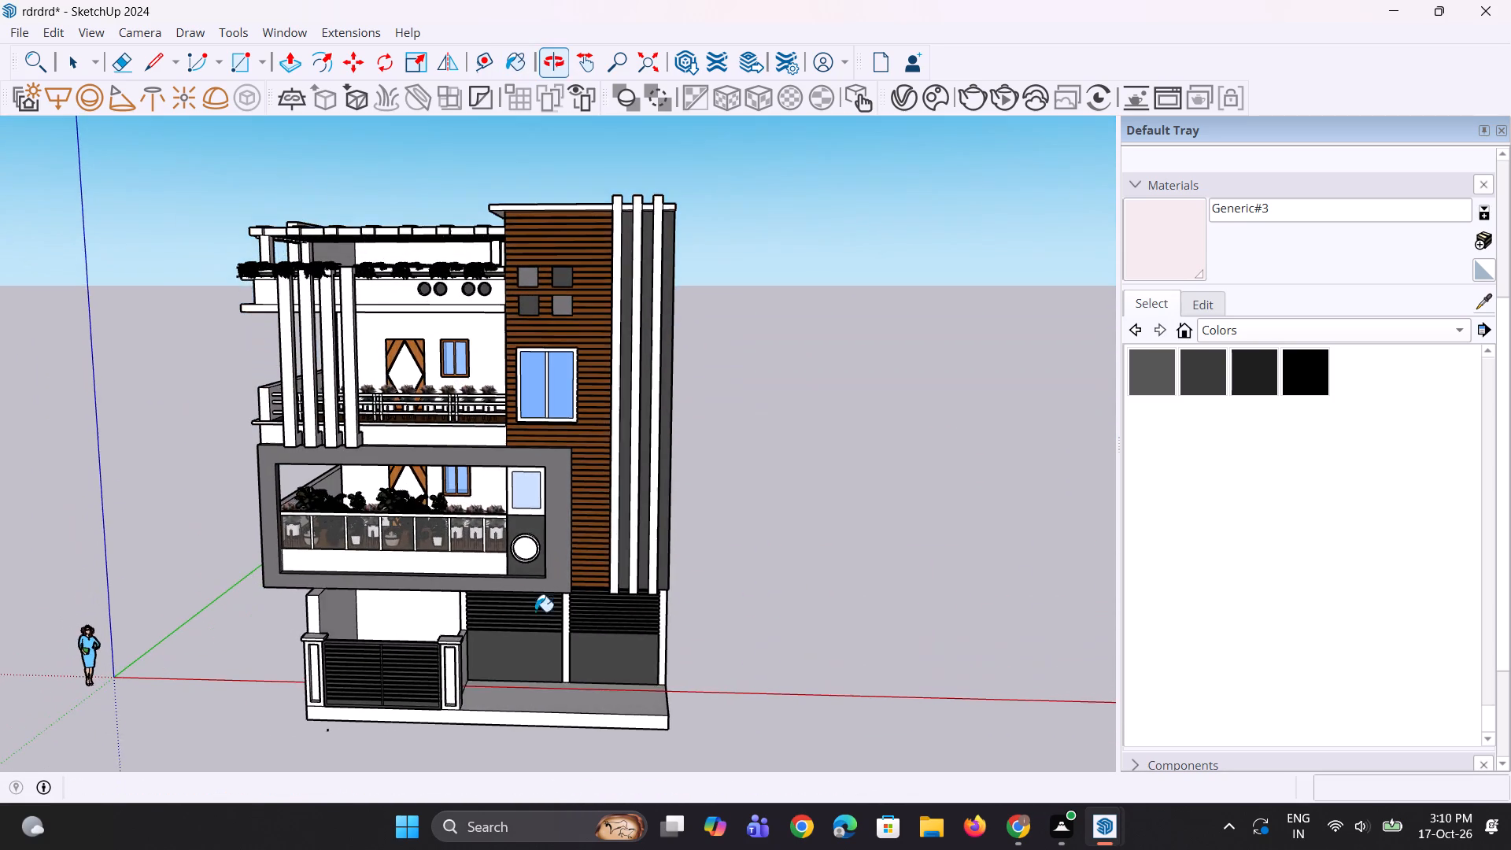
scroll(353, 397, up, 7)
middle_drag(231, 407, 575, 401)
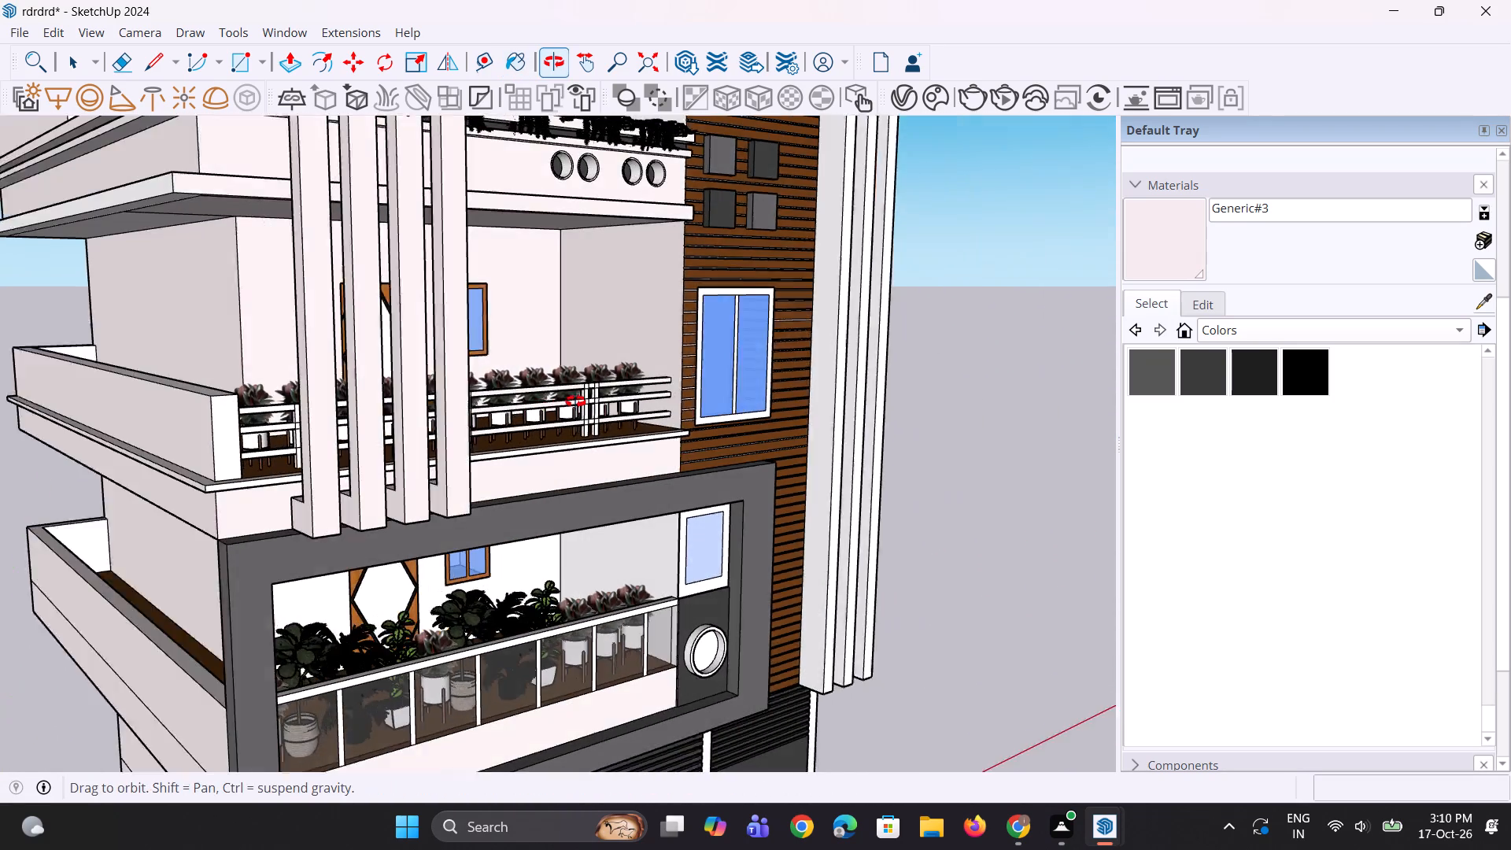
middle_drag(575, 401, 576, 401)
click(211, 407)
click(215, 320)
scroll(202, 423, down, 10)
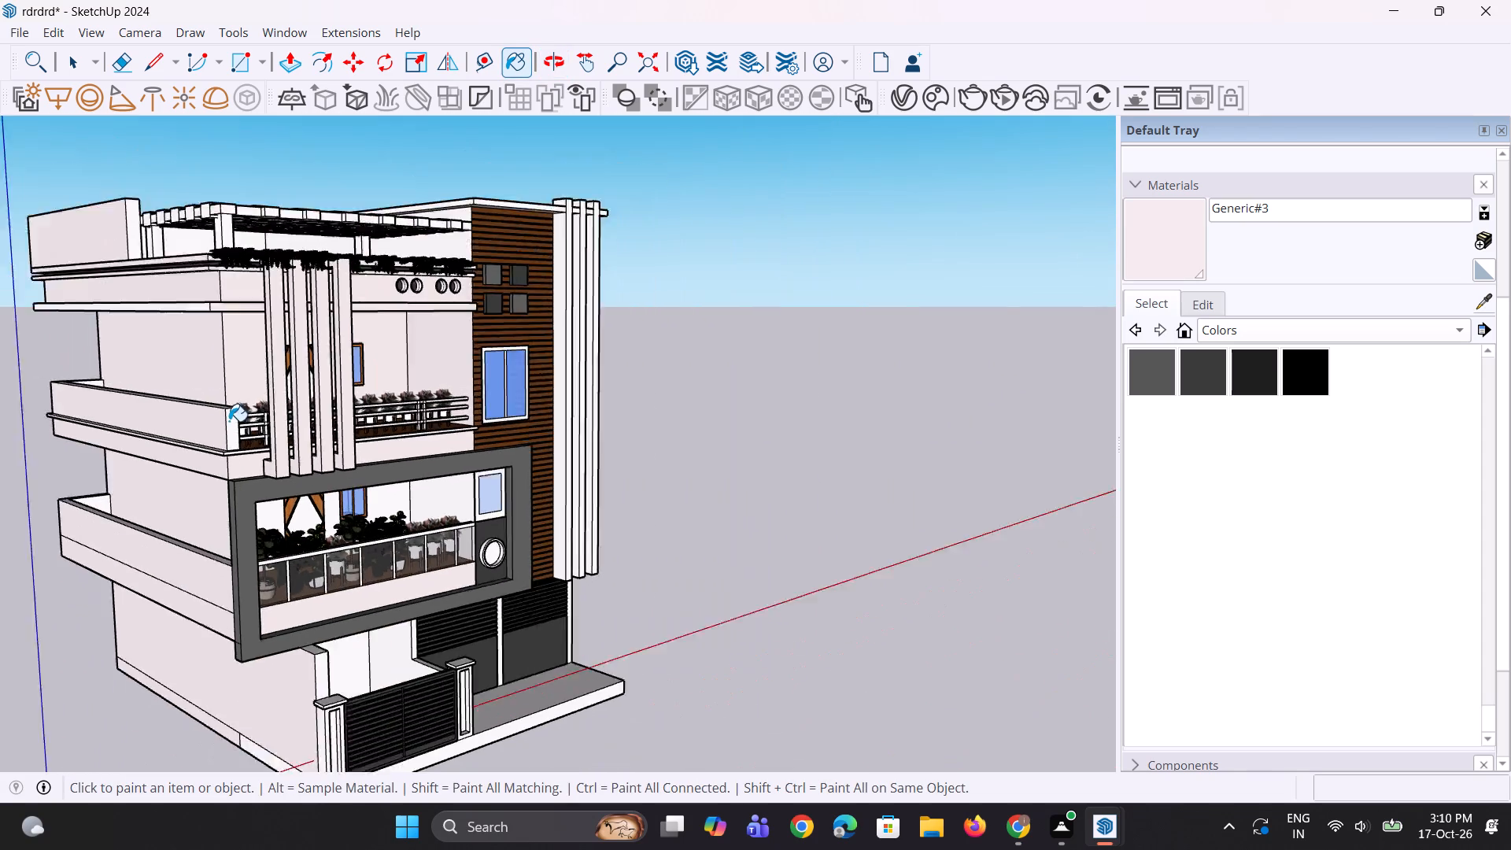
middle_drag(166, 426, 154, 482)
scroll(159, 523, up, 7)
click(208, 505)
Examine the painted house by circling around all its sides and inspecting the front facade near and far.
middle_drag(353, 545, 207, 525)
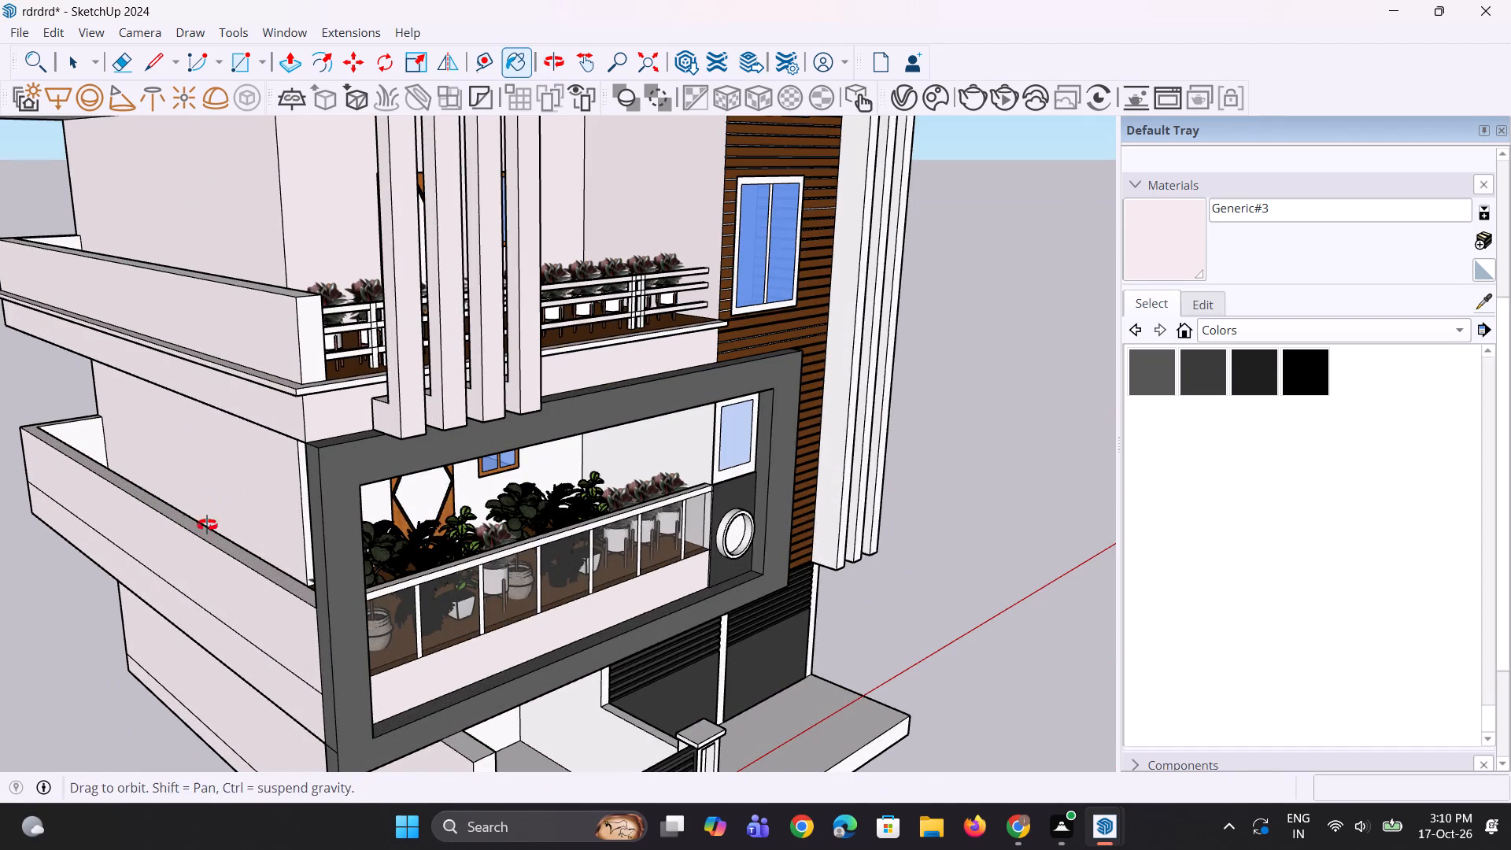
middle_drag(207, 525, 181, 523)
scroll(180, 523, down, 11)
middle_drag(552, 541, 127, 483)
middle_drag(435, 475, 170, 450)
scroll(758, 532, up, 1)
middle_drag(758, 532, 500, 534)
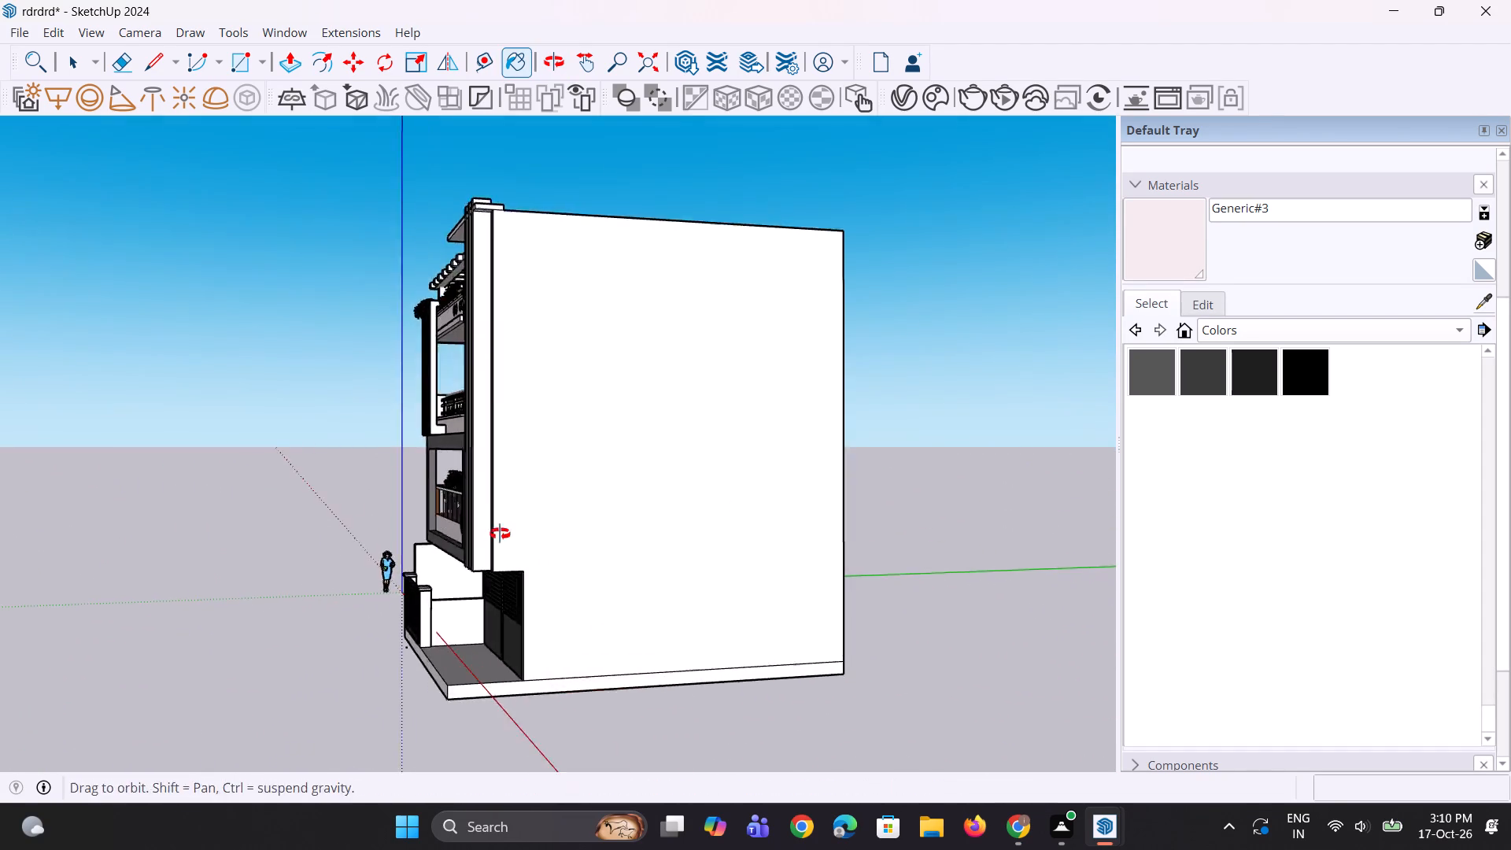
middle_drag(500, 534, 368, 534)
middle_drag(693, 592, 273, 542)
middle_drag(681, 599, 408, 558)
scroll(740, 567, up, 1)
middle_drag(713, 564, 370, 521)
middle_drag(687, 519, 356, 527)
middle_drag(648, 544, 445, 530)
middle_drag(897, 534, 648, 652)
scroll(597, 479, up, 5)
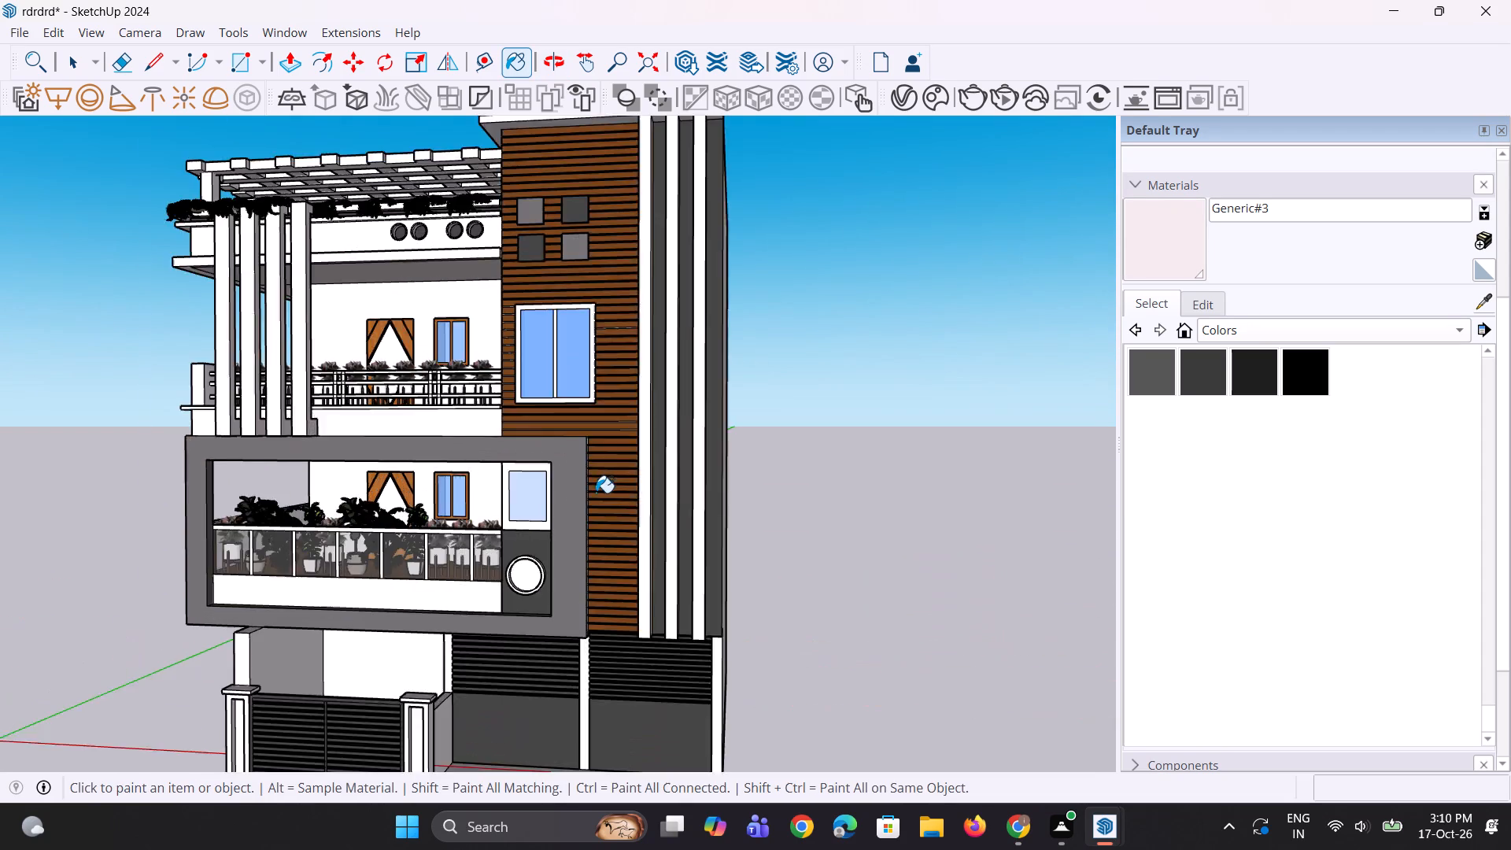
scroll(596, 493, up, 2)
middle_drag(596, 493, 659, 467)
scroll(659, 467, down, 6)
scroll(542, 493, down, 1)
middle_drag(541, 495, 588, 491)
scroll(497, 539, up, 4)
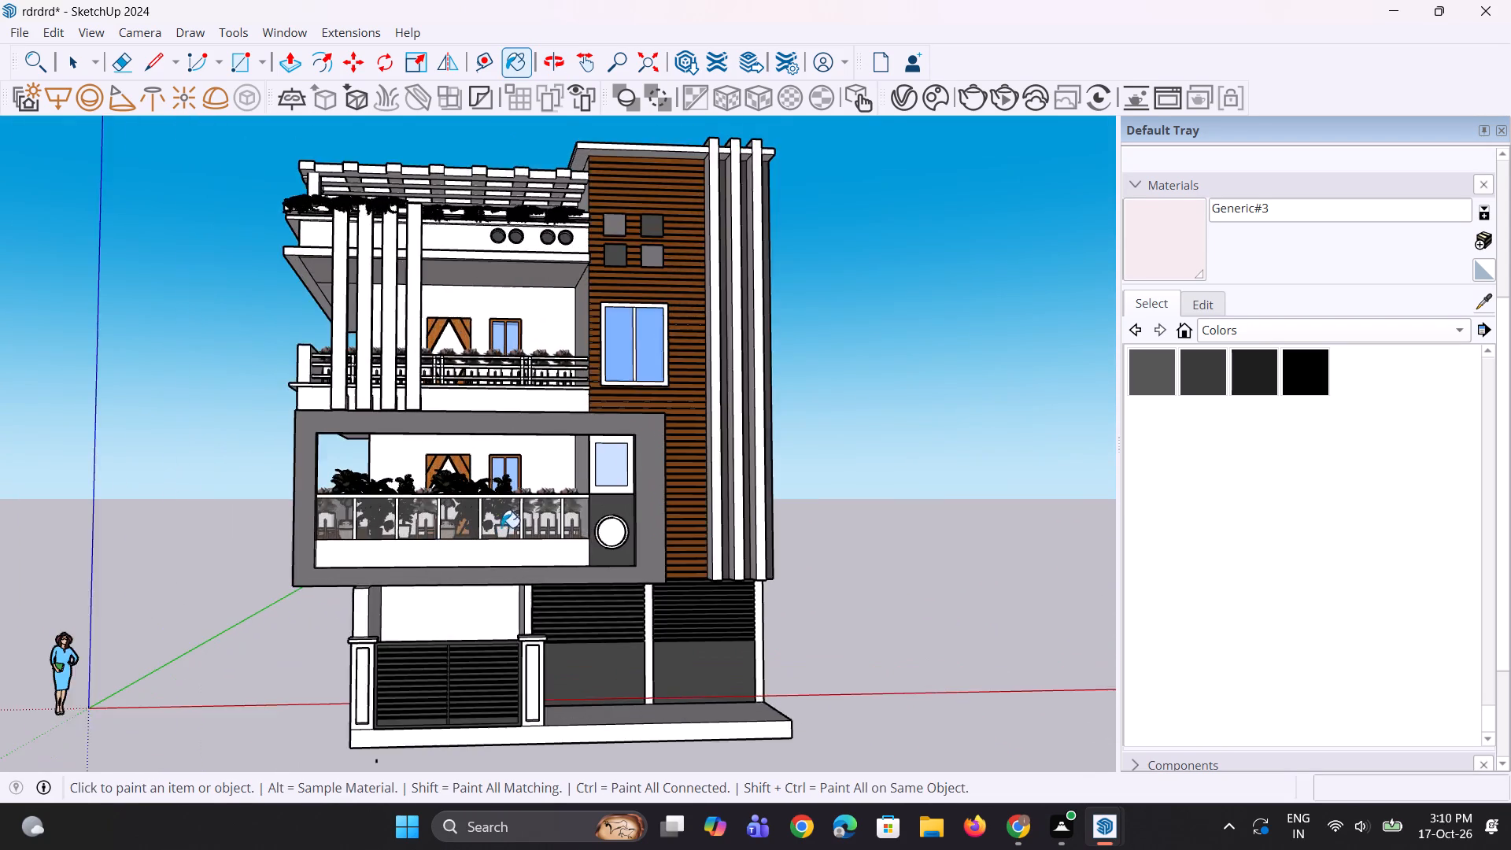
scroll(501, 527, up, 3)
Save the house model.
key(ctrl+s)
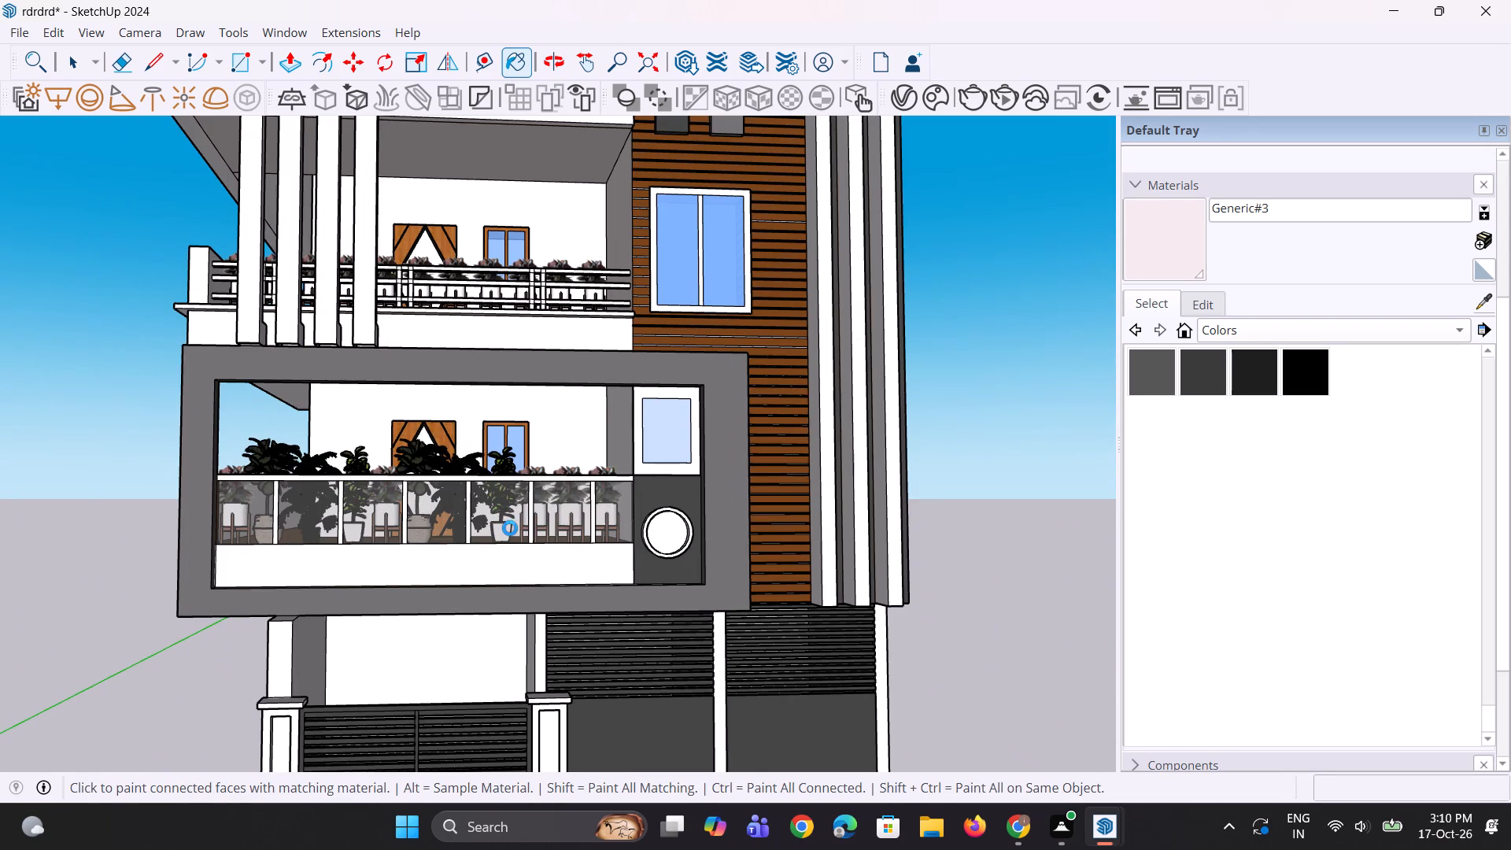
scroll(541, 507, down, 6)
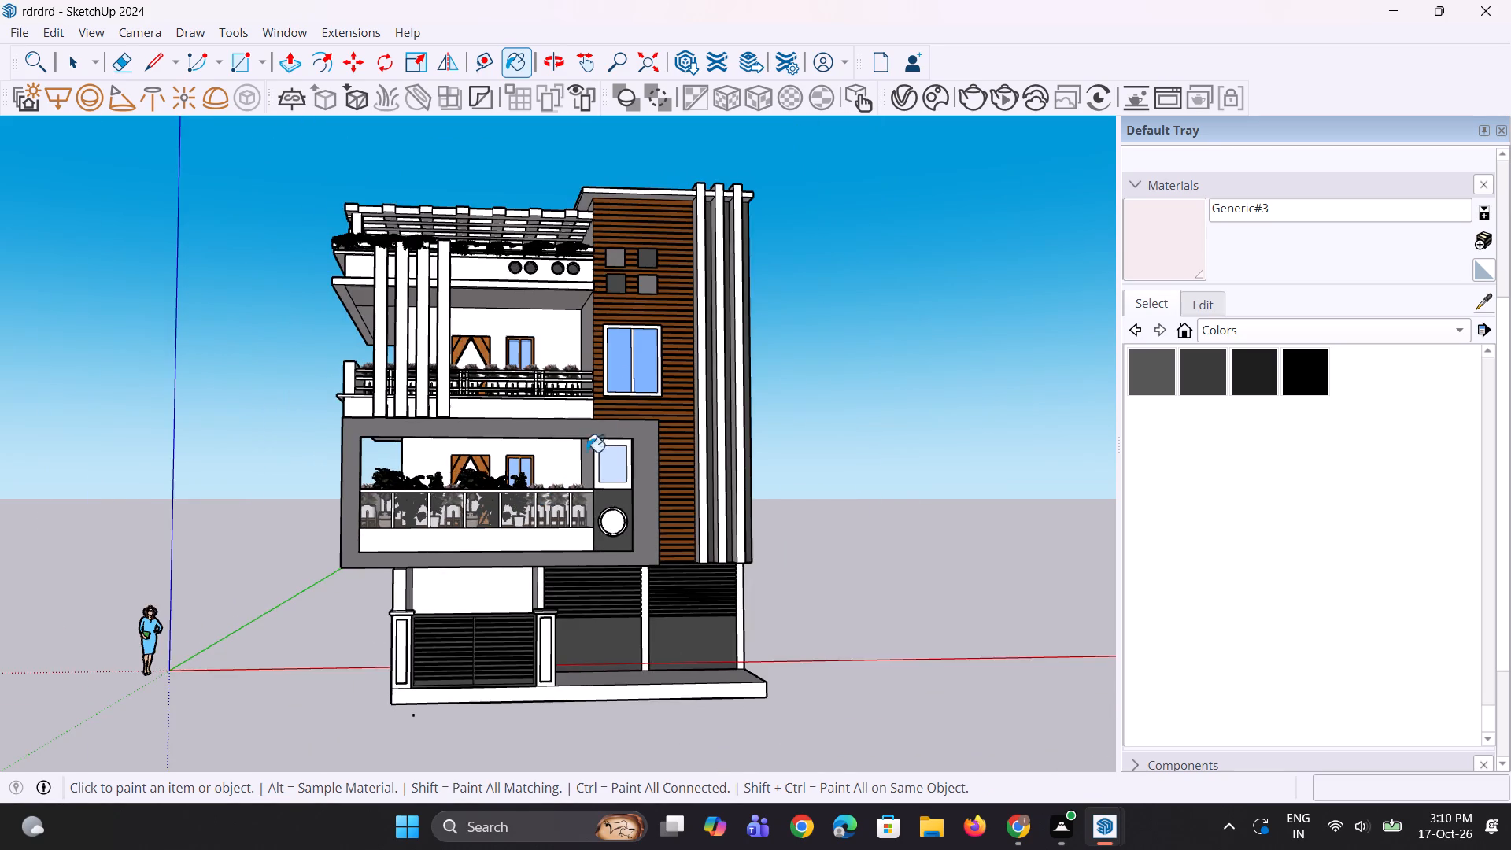
scroll(597, 435, up, 1)
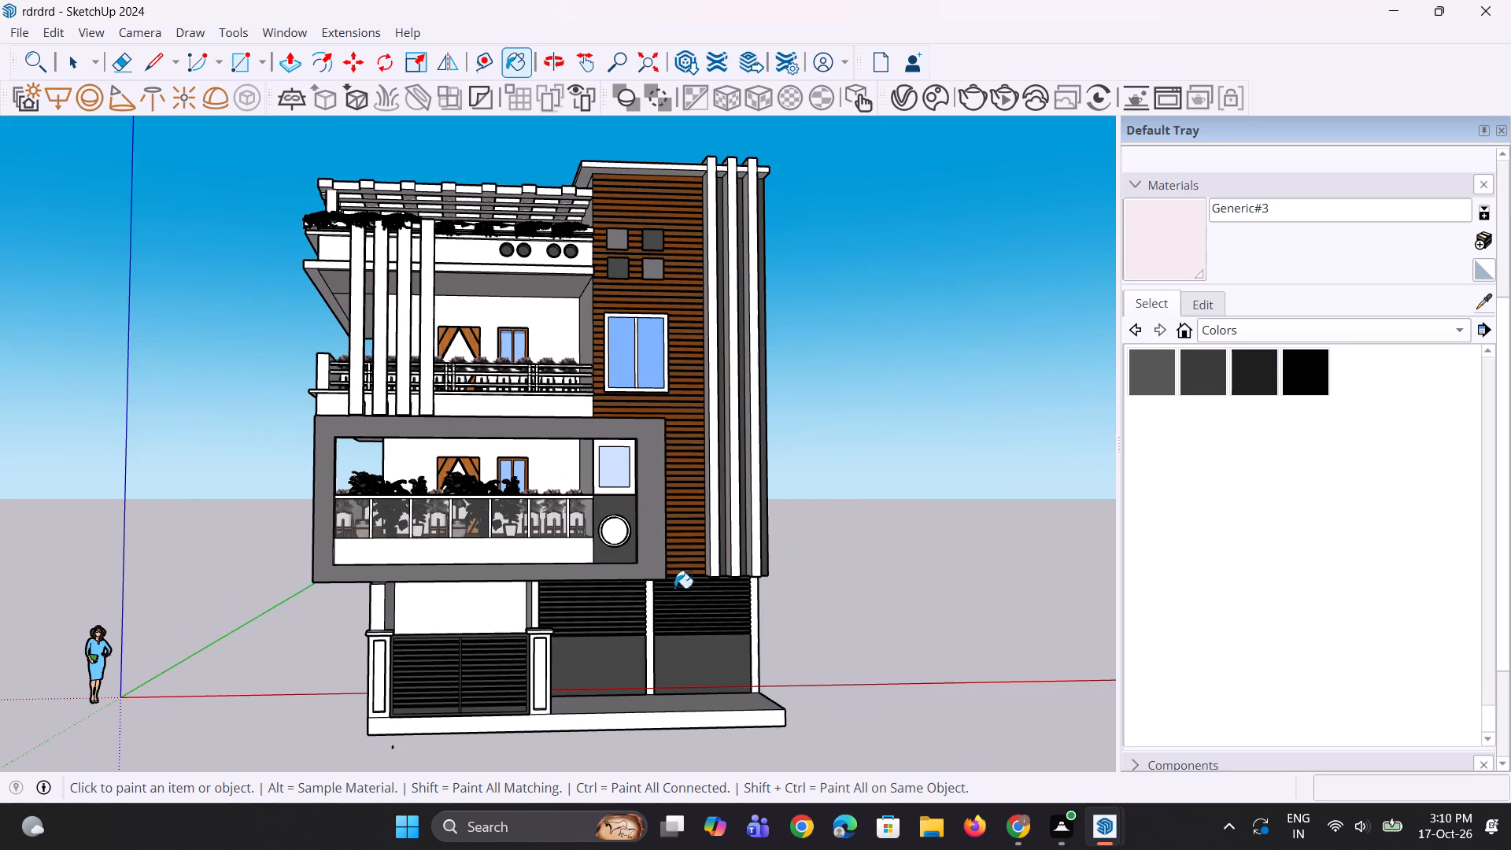
Switch to Google Chrome and look through the search results for "elevation discription".
click(796, 824)
click(527, 434)
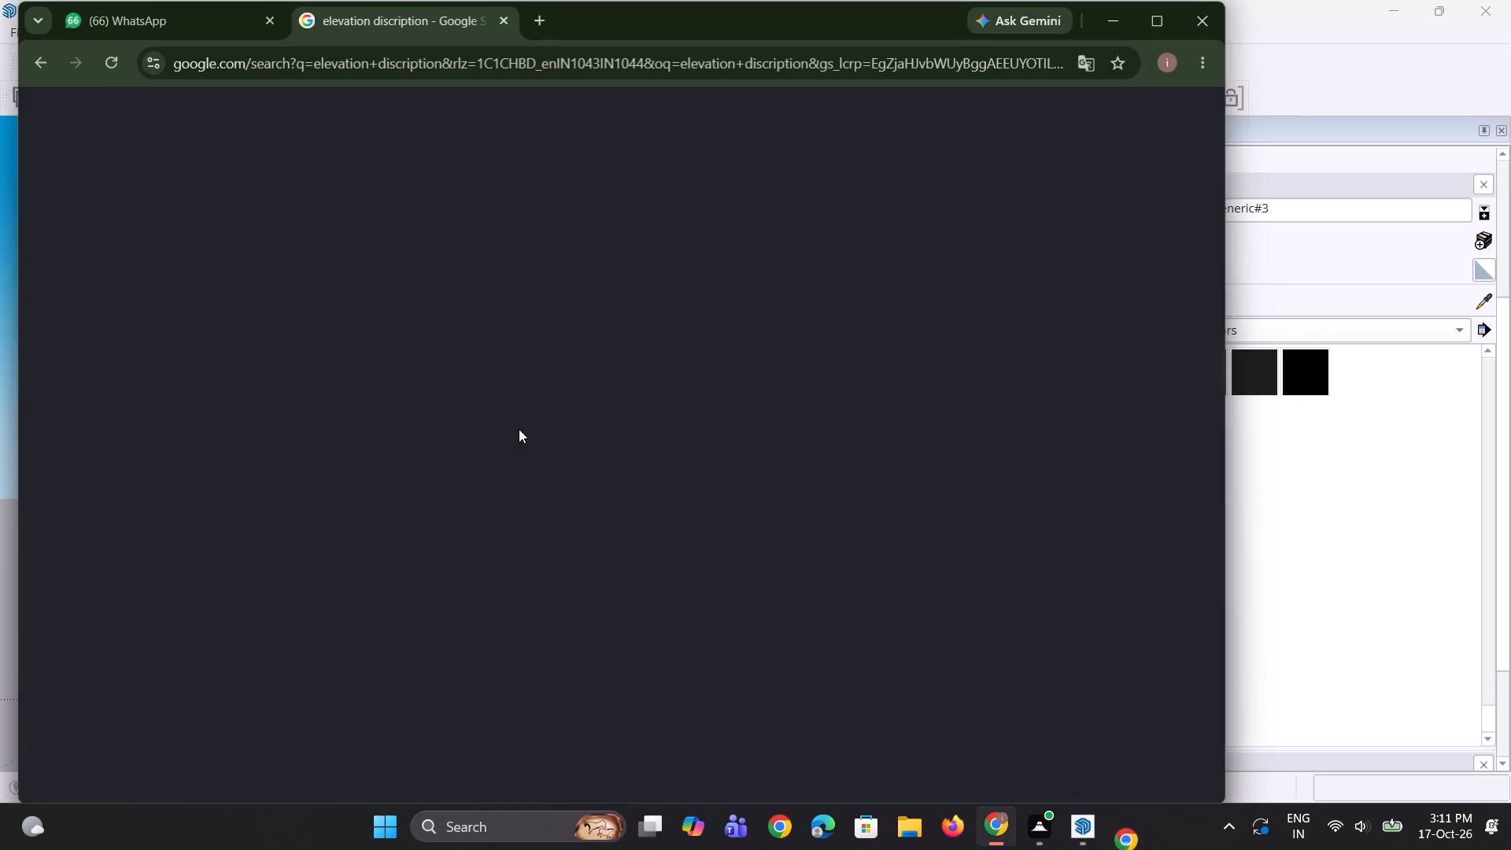
scroll(341, 313, up, 6)
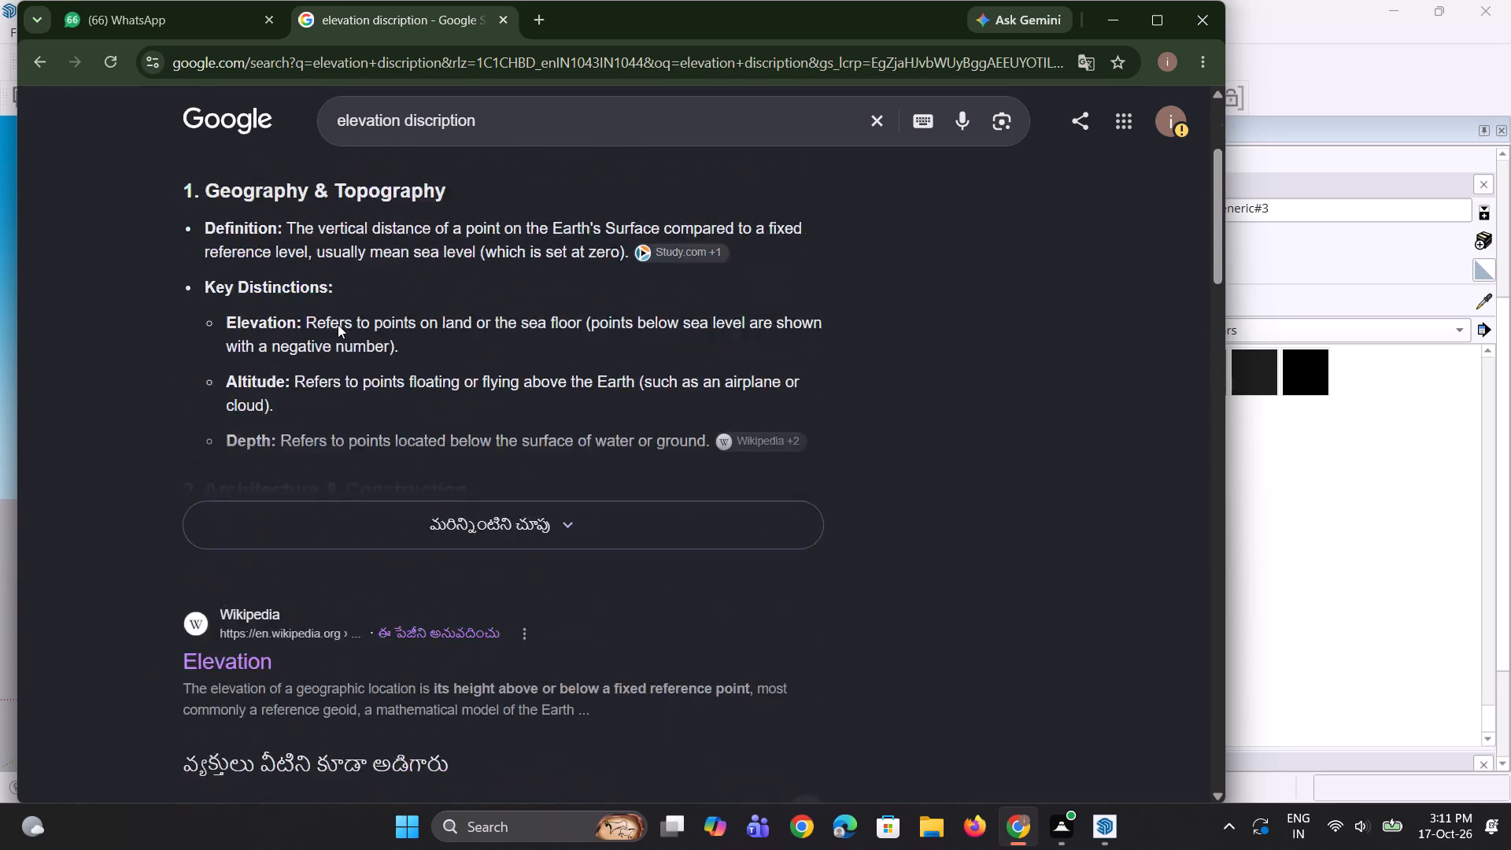
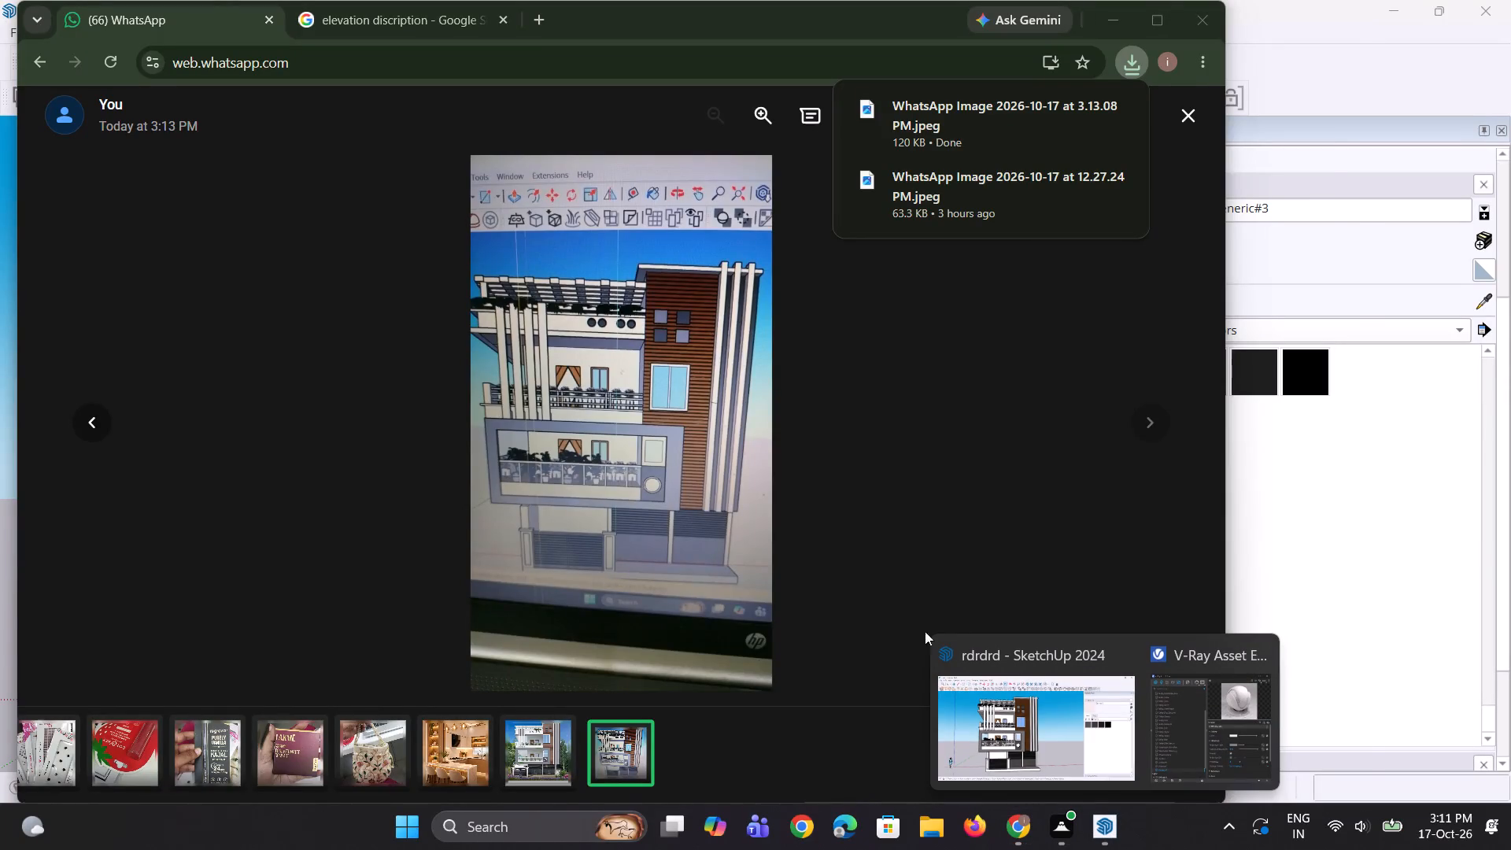
Switch to SketchUp and export the house's front view as a 2D PNG image named rdrdrd in the Documents folder.
click(970, 720)
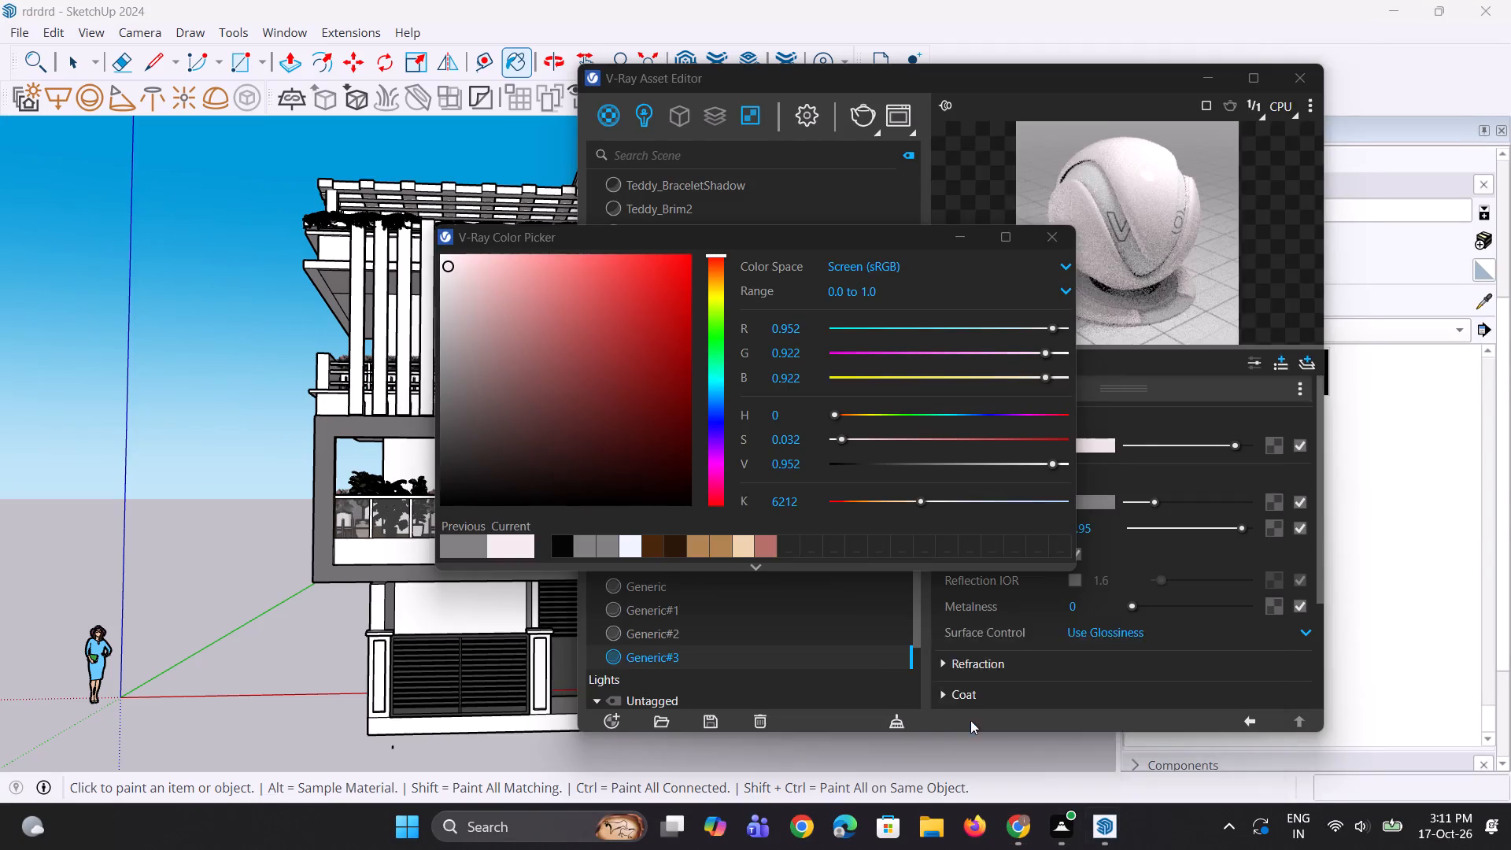
scroll(449, 541, down, 3)
scroll(381, 402, up, 1)
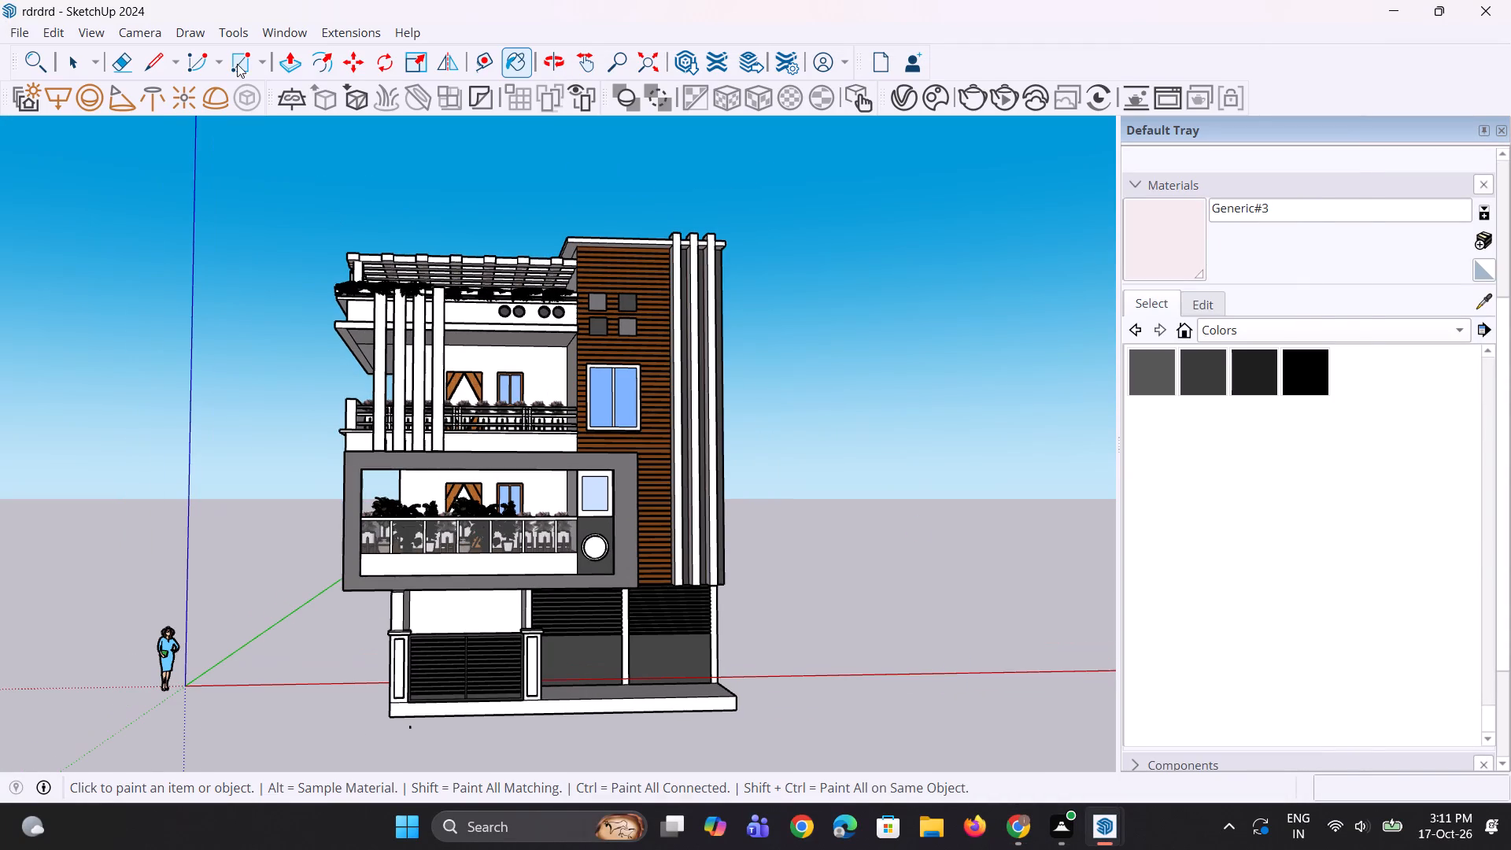
click(27, 31)
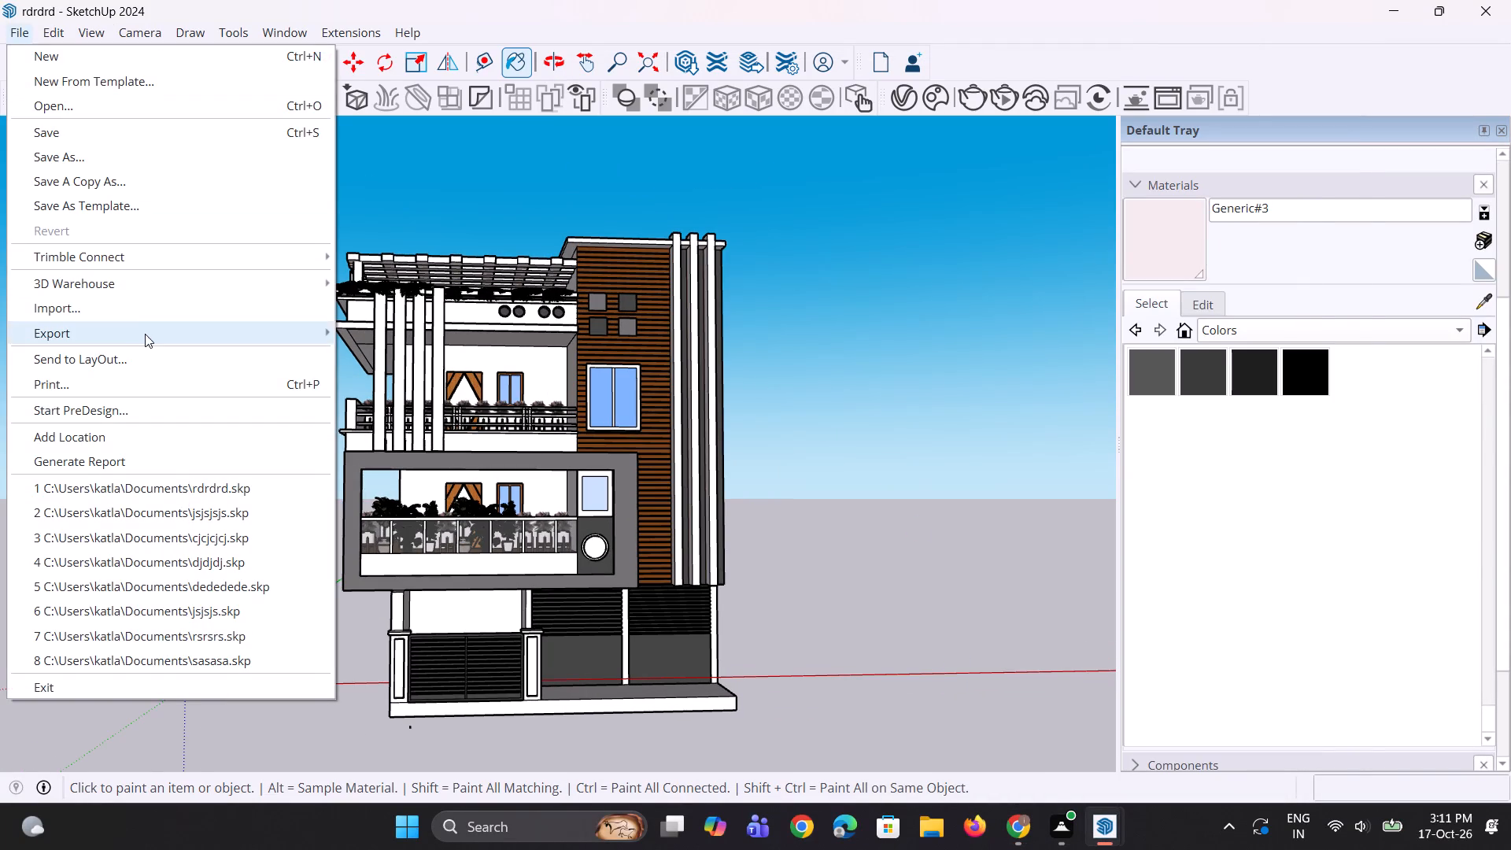
click(146, 334)
click(382, 362)
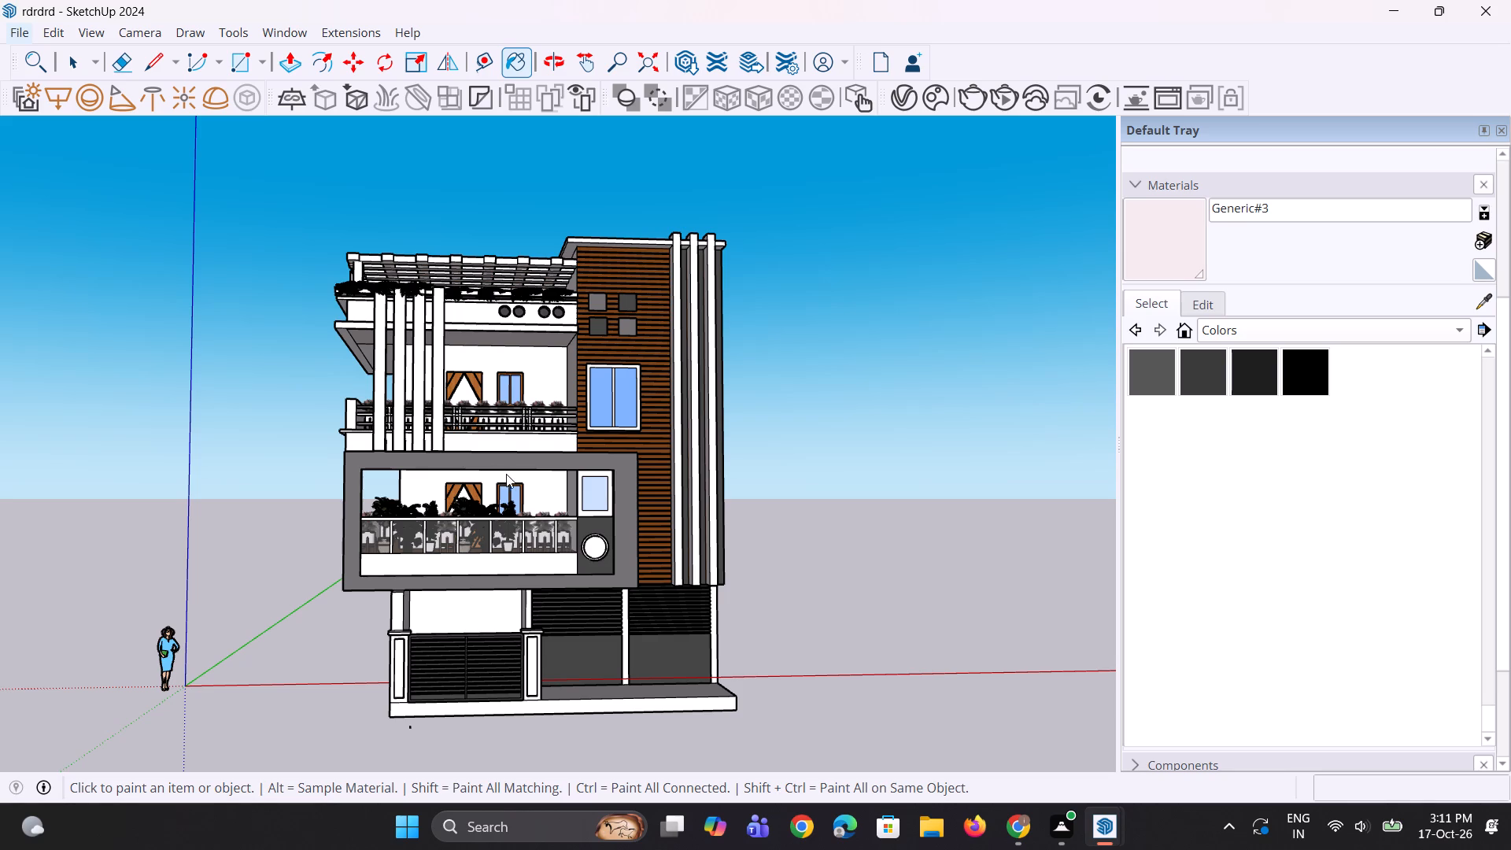
scroll(323, 391, up, 2)
scroll(367, 442, up, 1)
scroll(368, 442, down, 3)
scroll(373, 440, up, 2)
scroll(378, 433, down, 2)
scroll(378, 433, up, 2)
scroll(381, 428, down, 2)
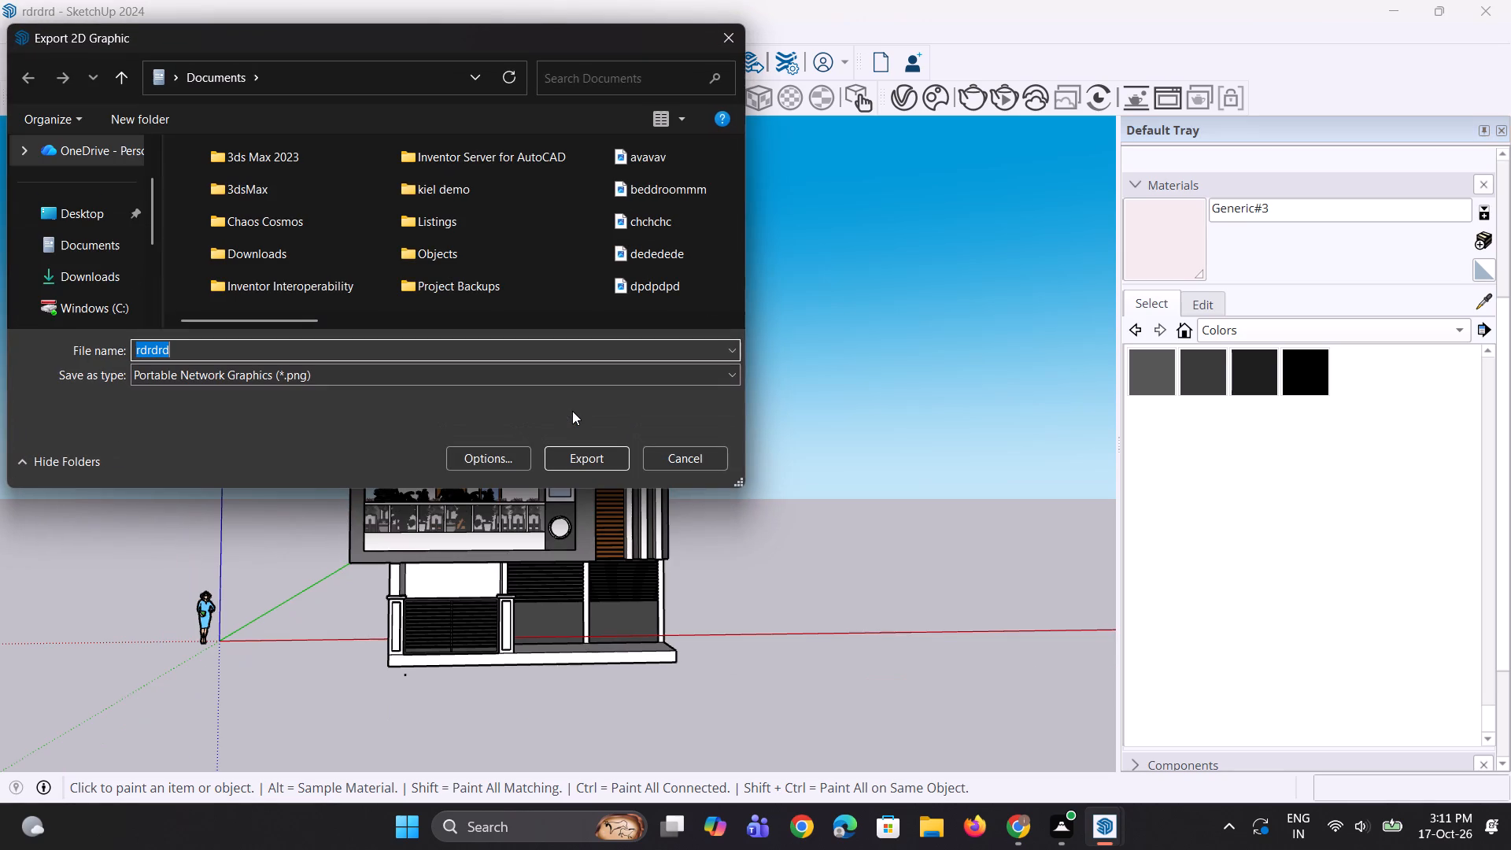
click(603, 455)
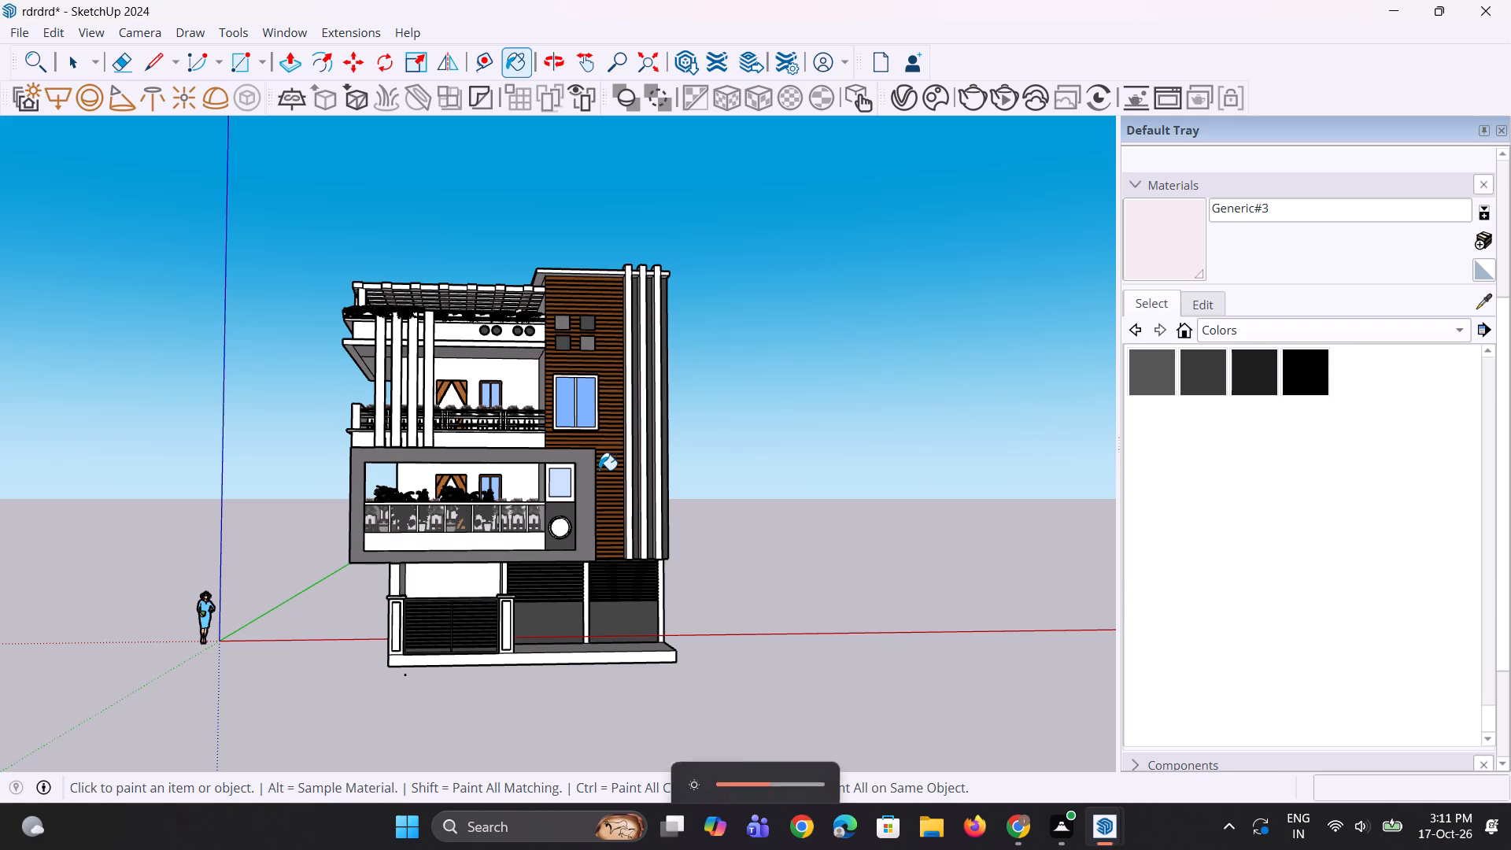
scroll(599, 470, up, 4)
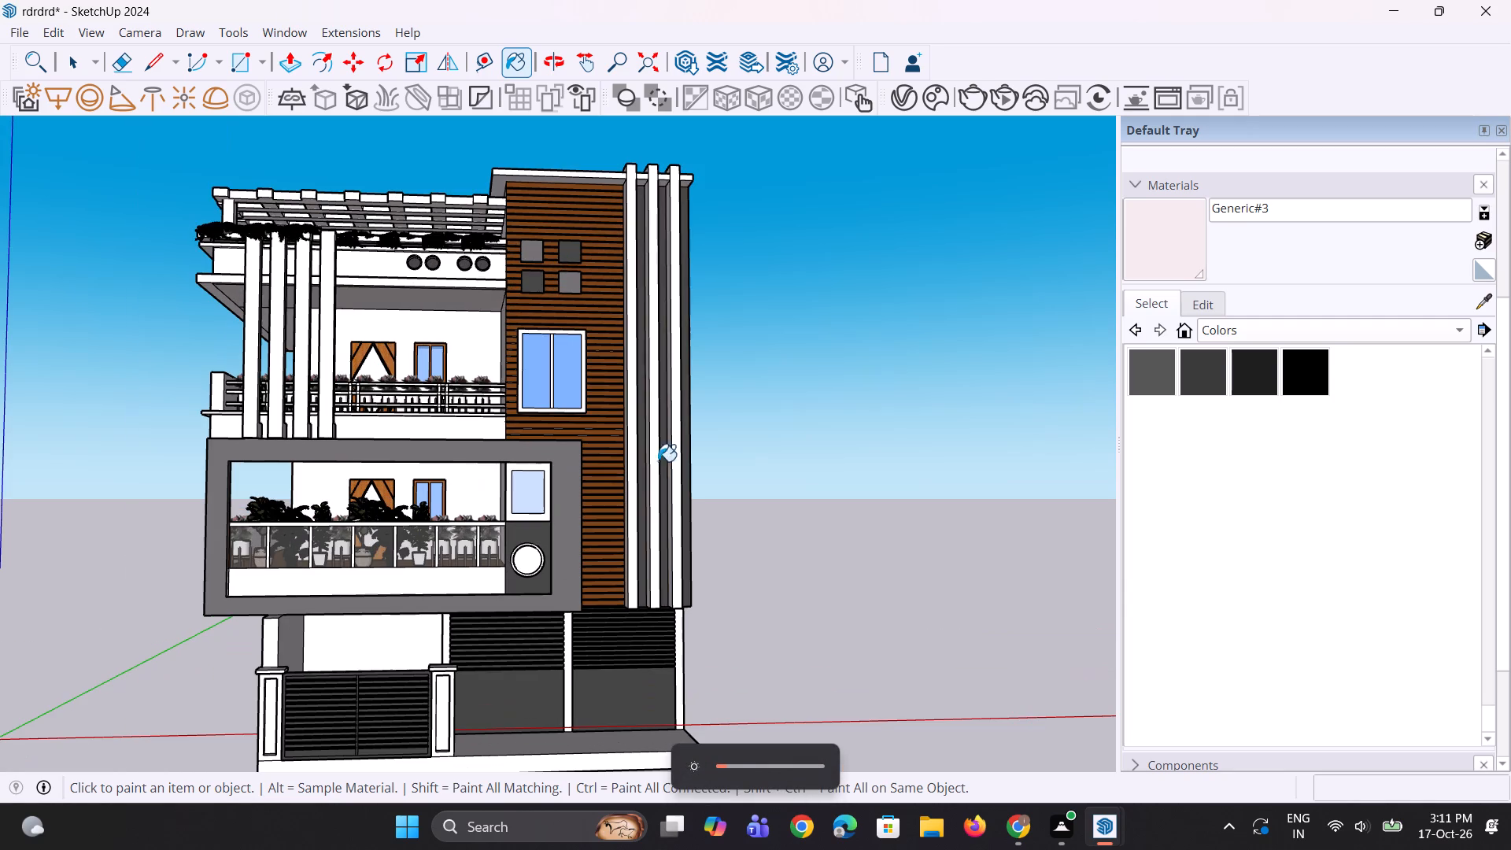